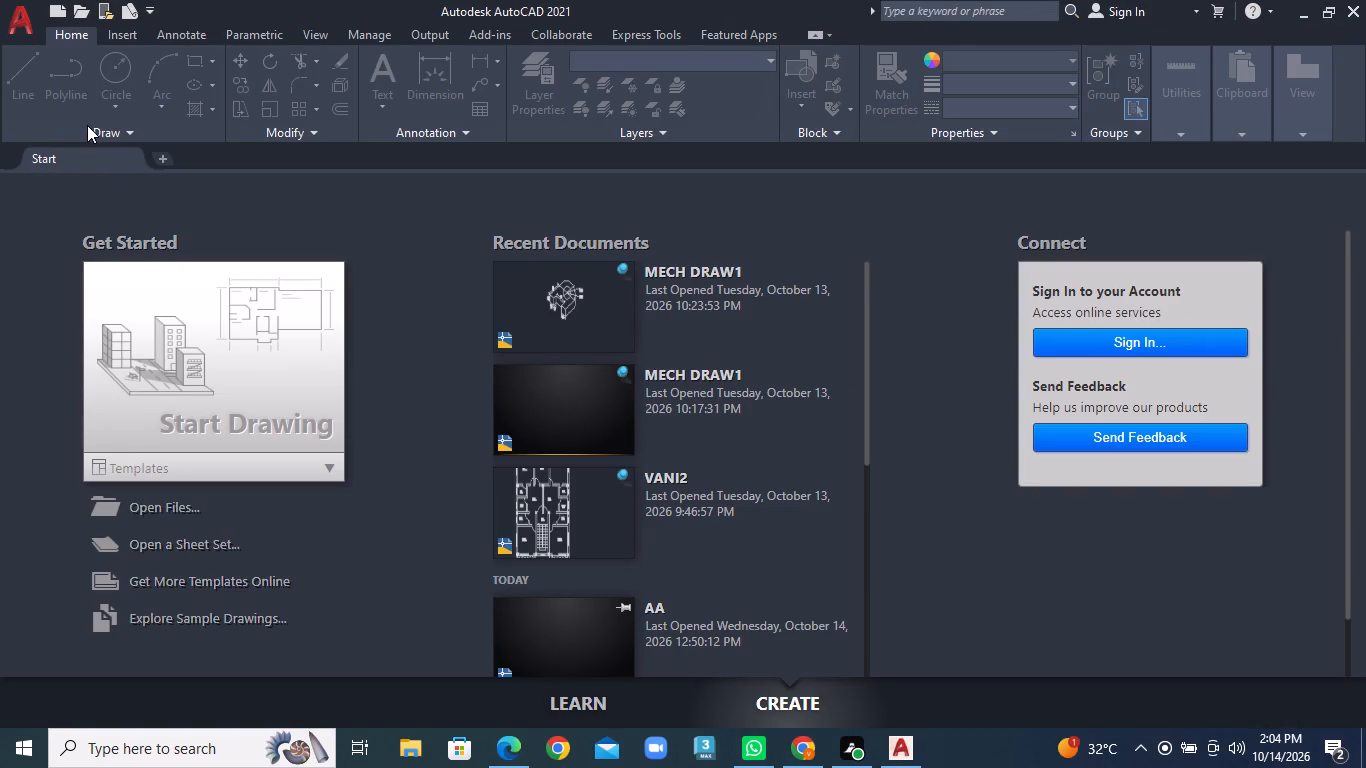
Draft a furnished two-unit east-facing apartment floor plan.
Start a new blank drawing.
click(242, 367)
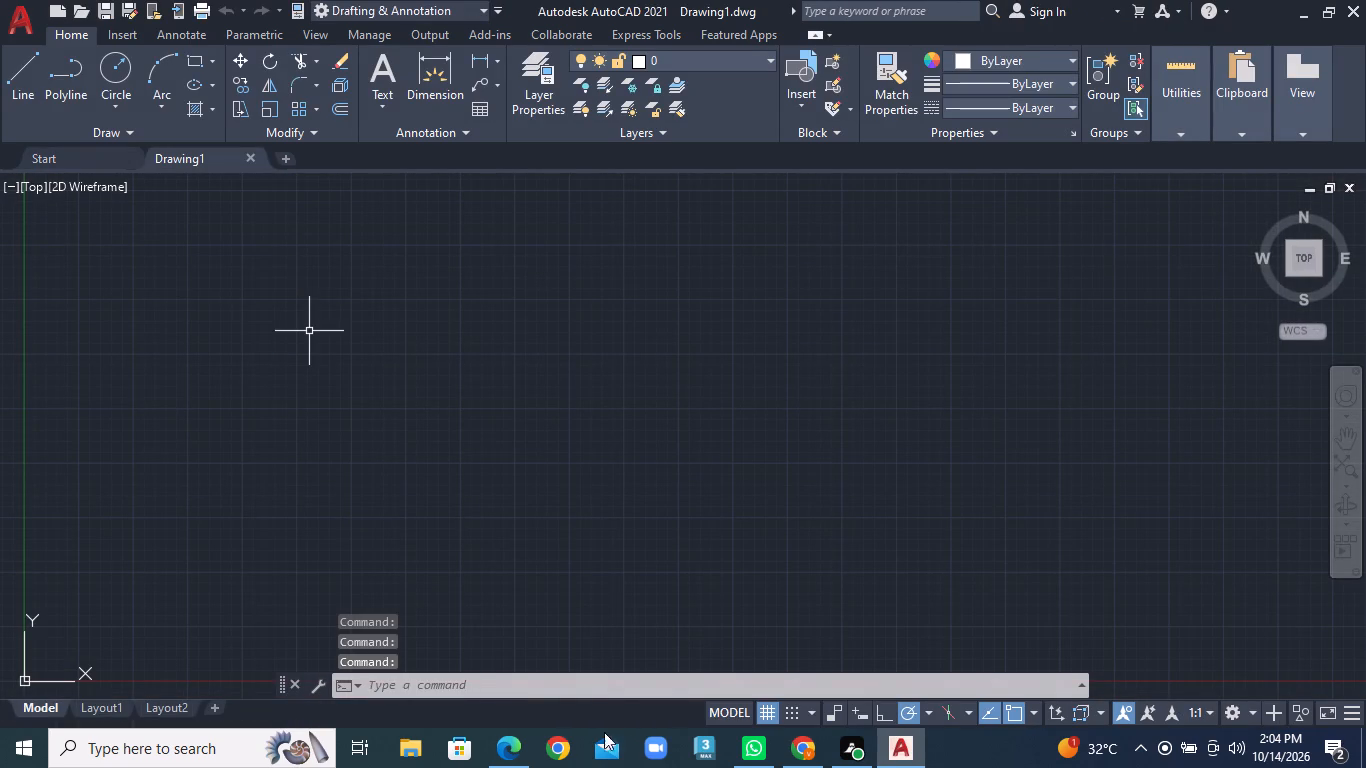
Turn on command logging for the drawing with LOGFILEON.
key(l)
text(OG)
text(FI)
key(l)
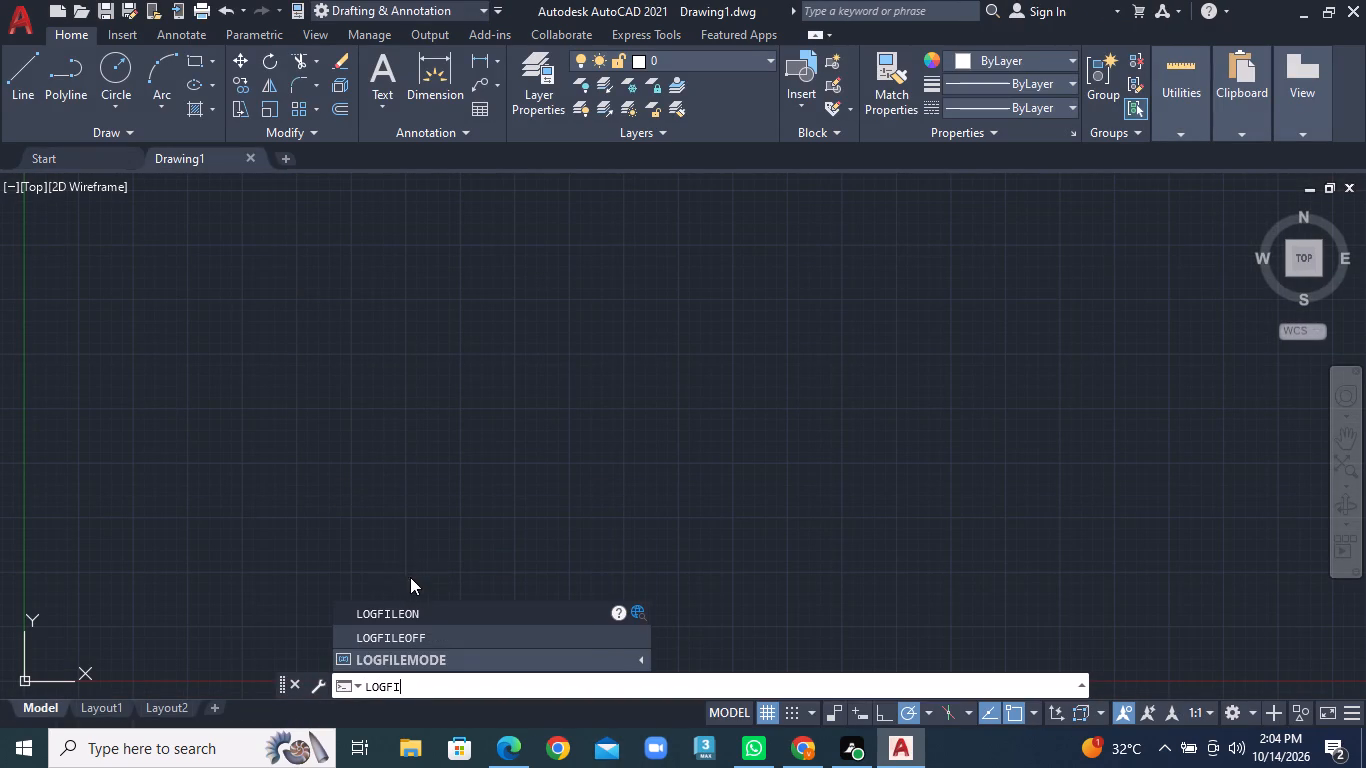
click(450, 610)
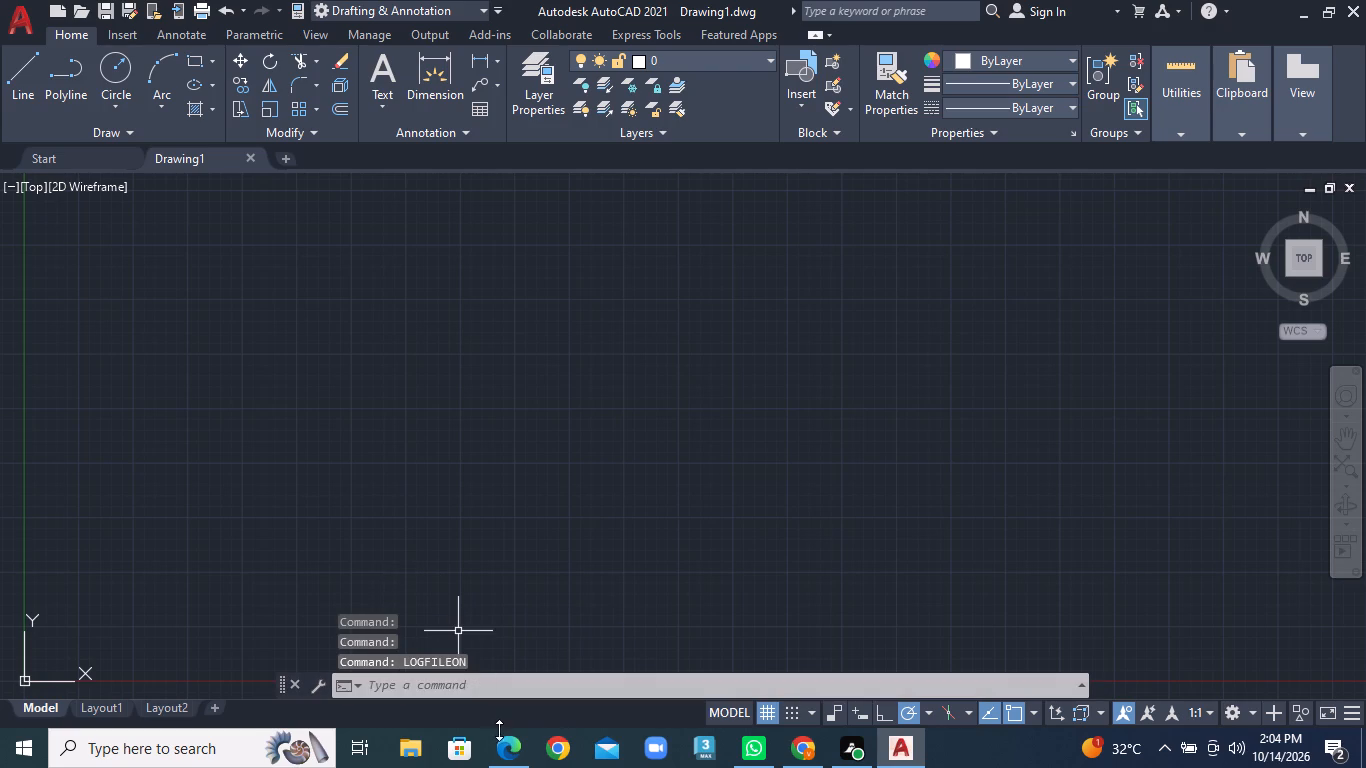
Set the drawing units' length type to Architectural.
key(u)
key(n)
key(Return)
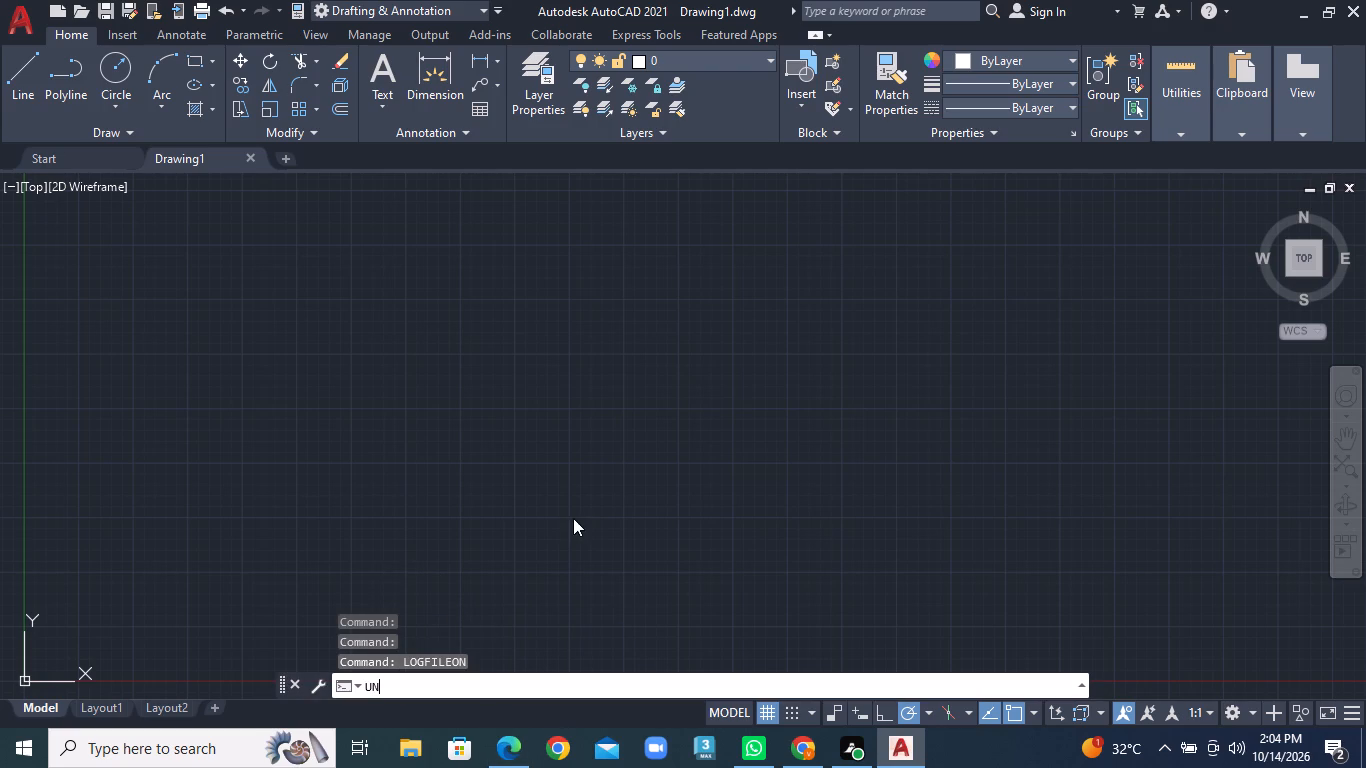
key(Return)
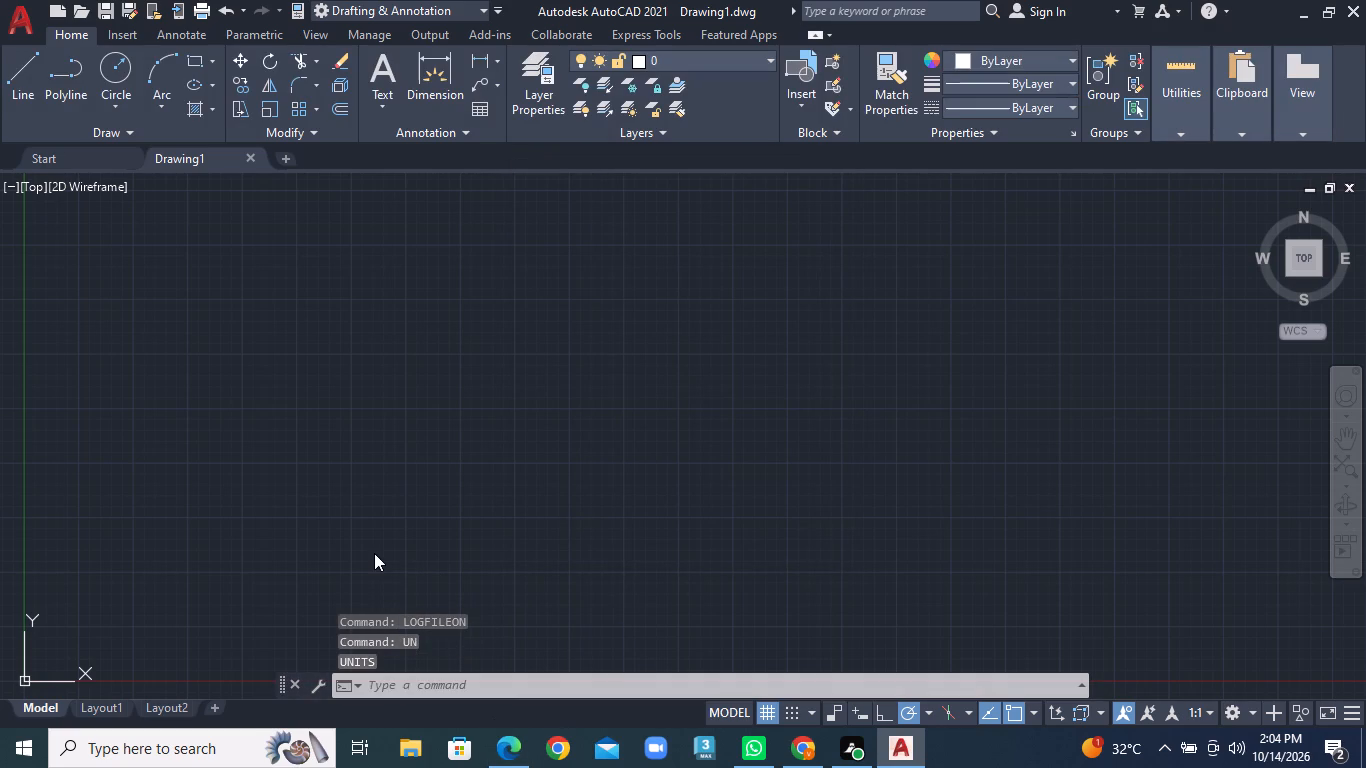
text(UN)
key(Return)
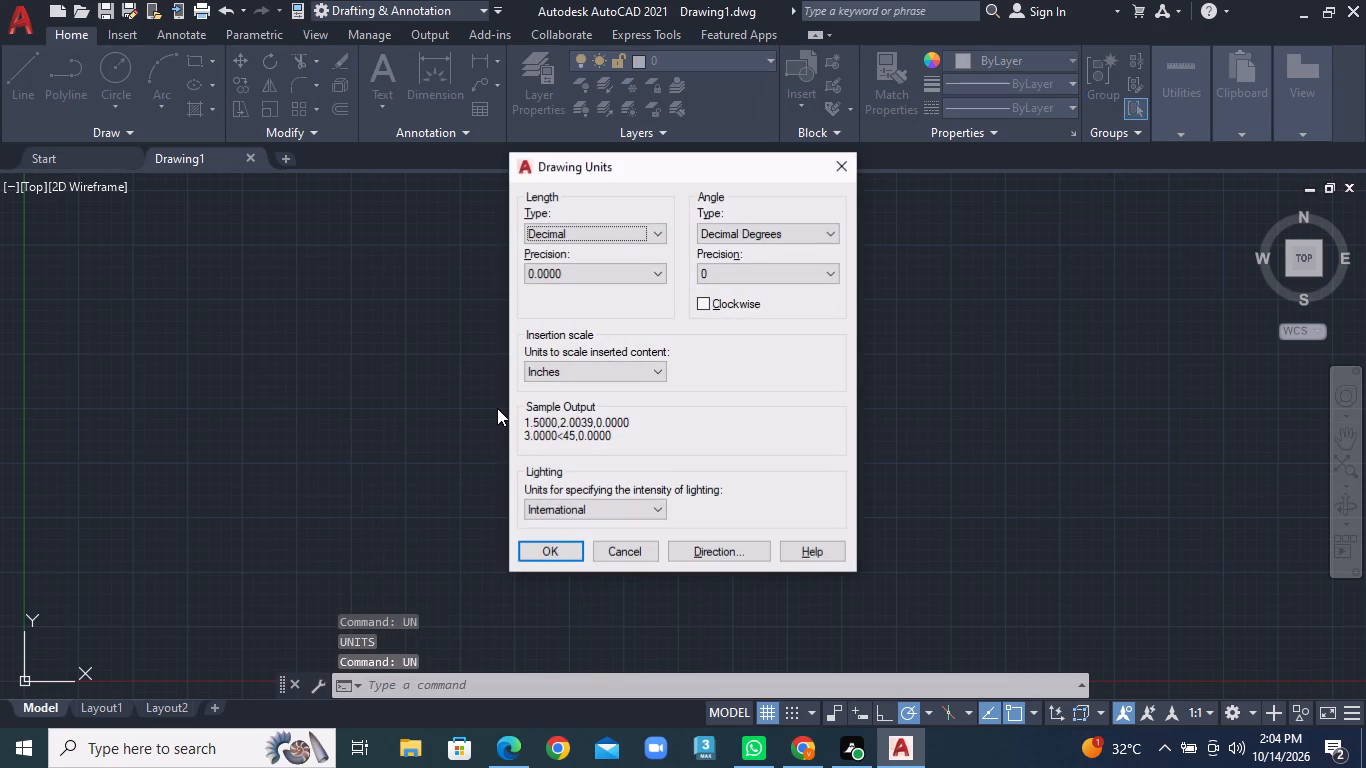
click(648, 231)
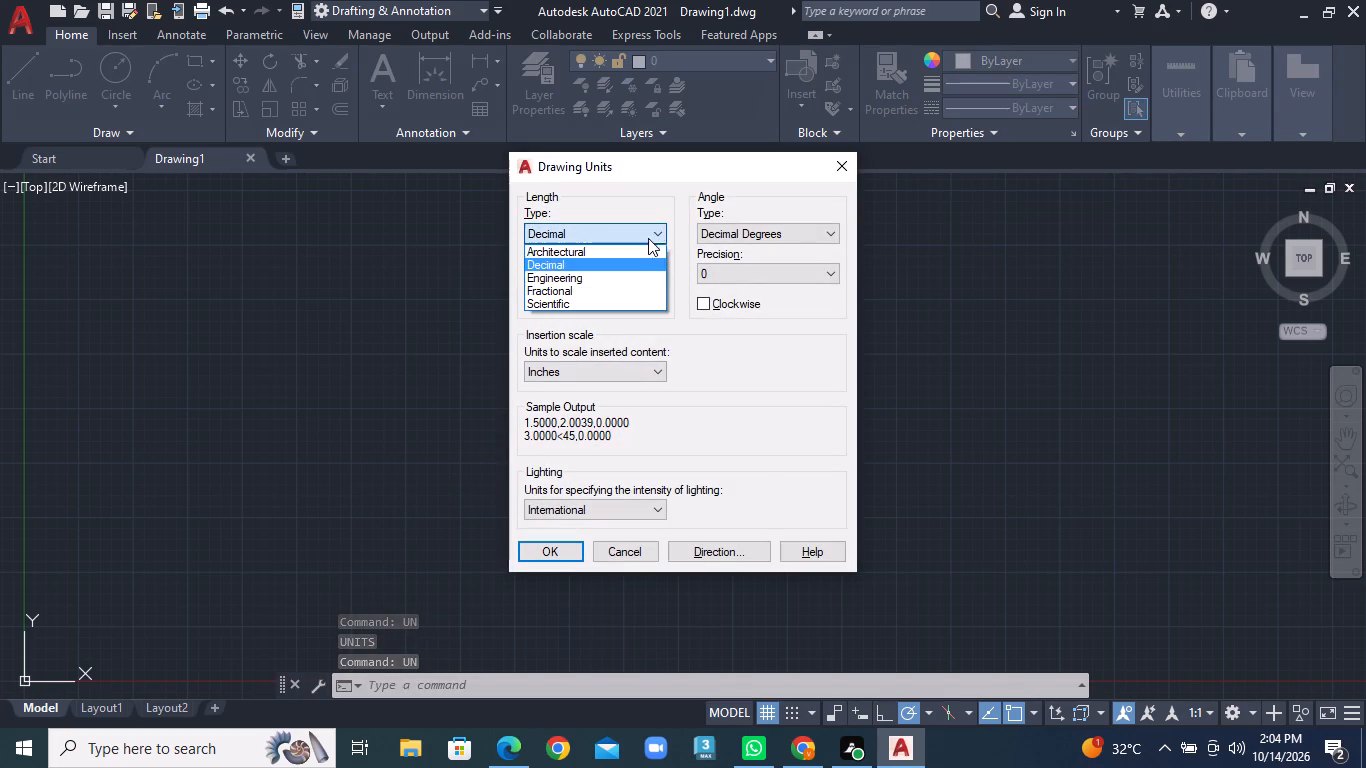
click(633, 249)
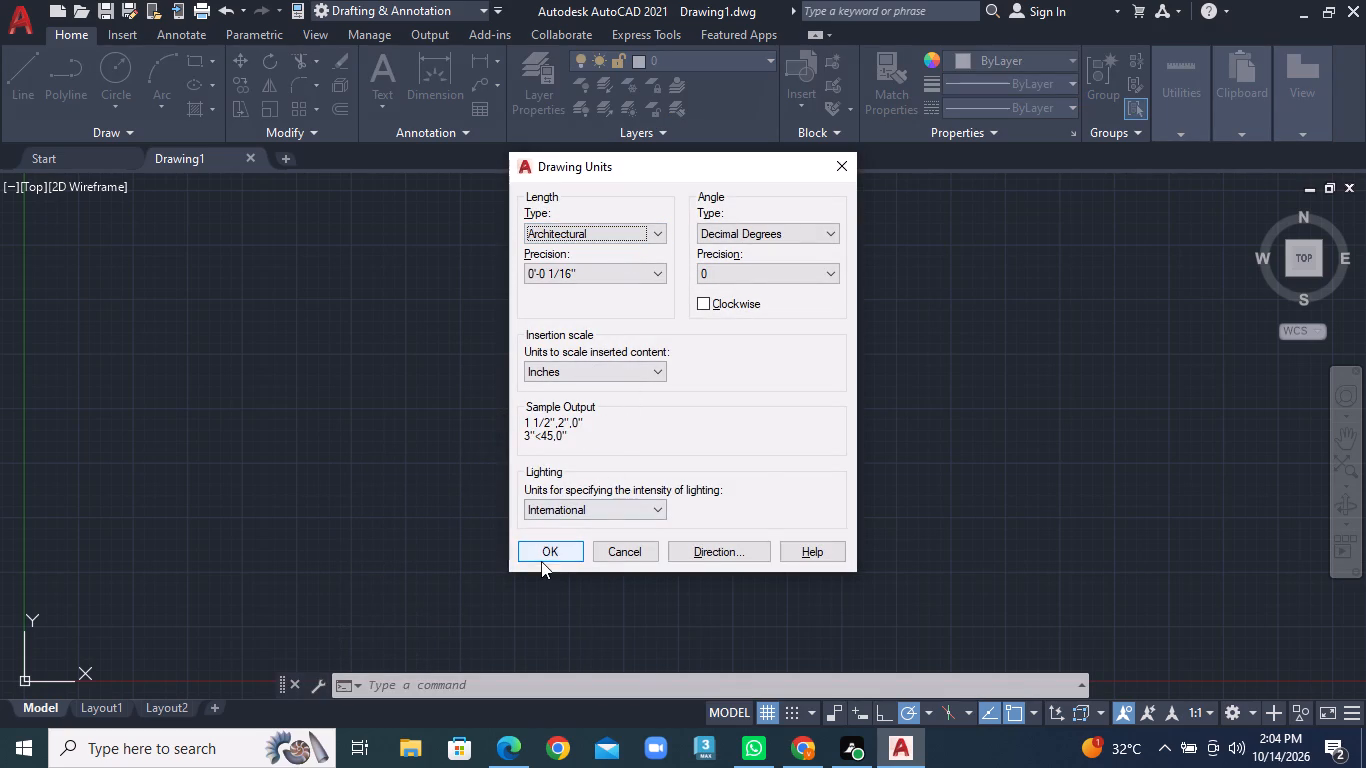
click(553, 557)
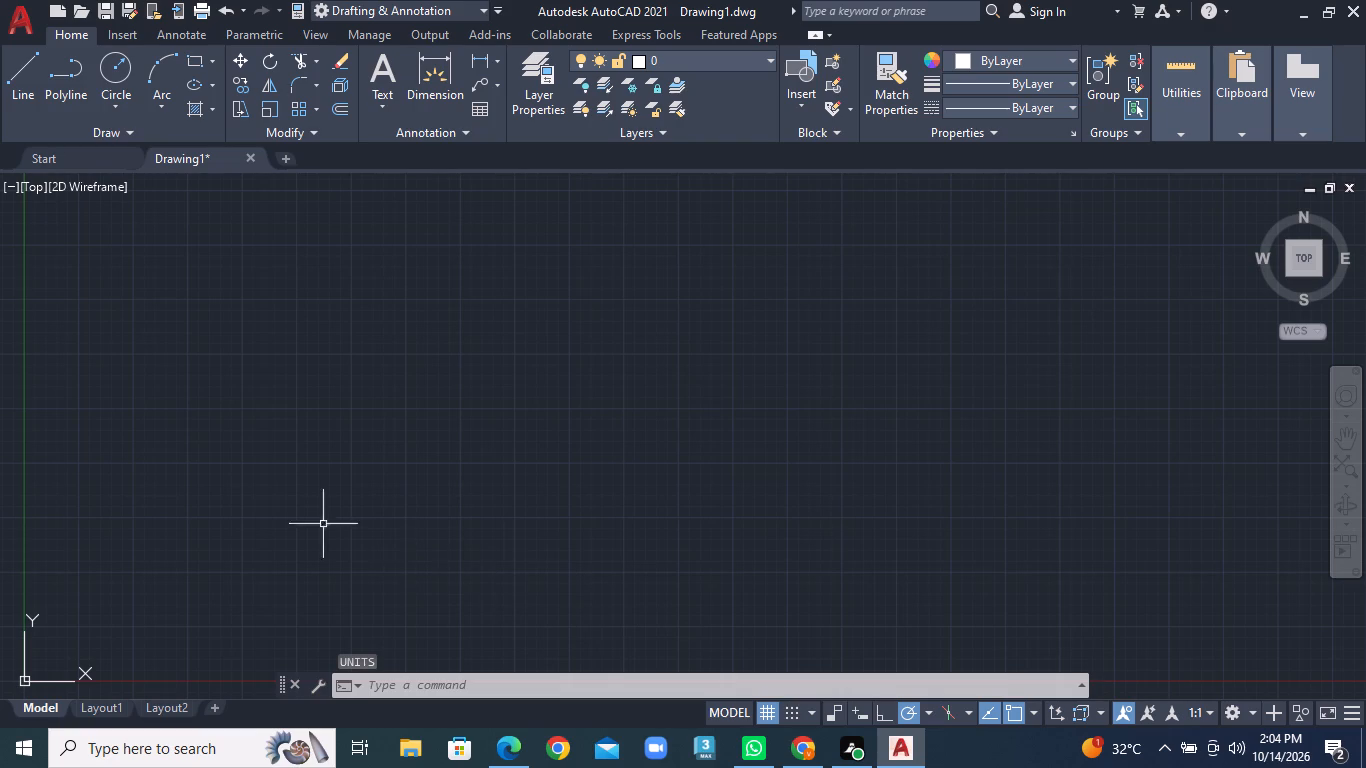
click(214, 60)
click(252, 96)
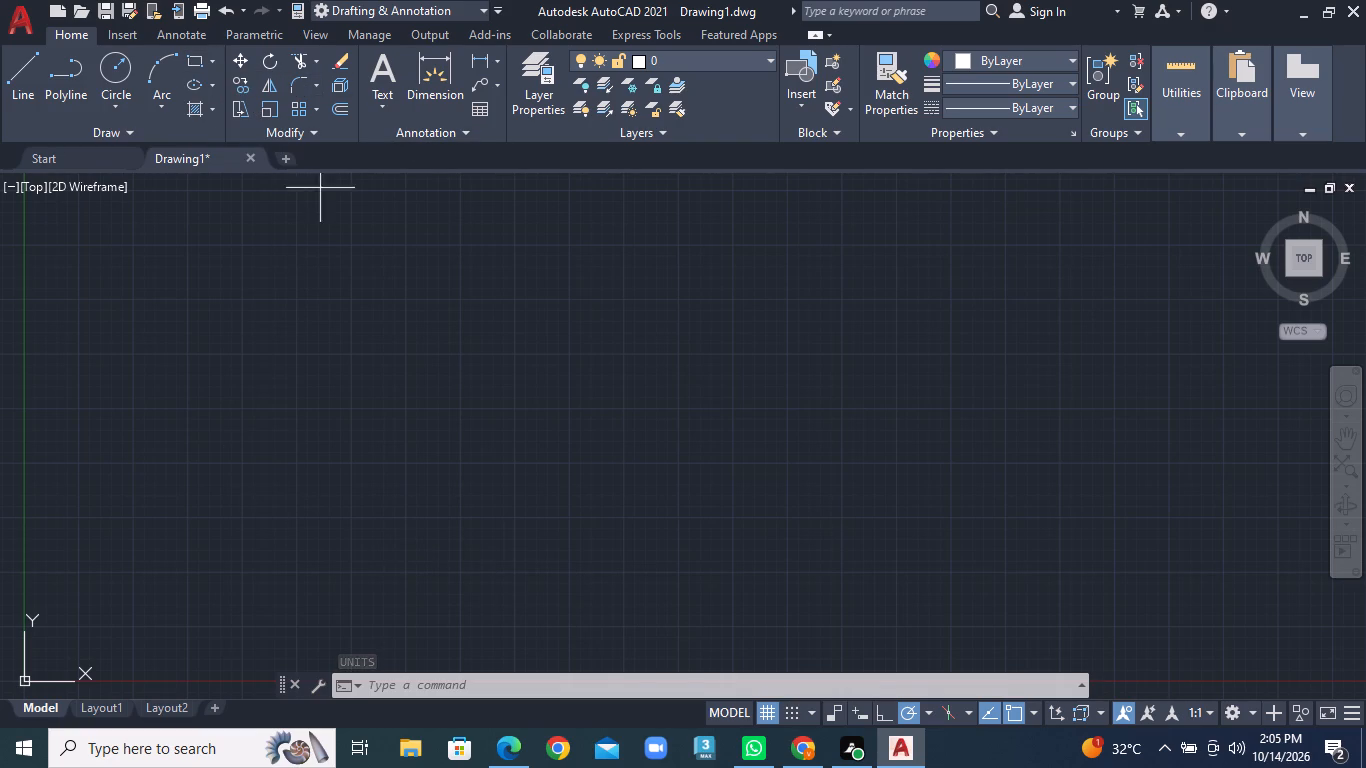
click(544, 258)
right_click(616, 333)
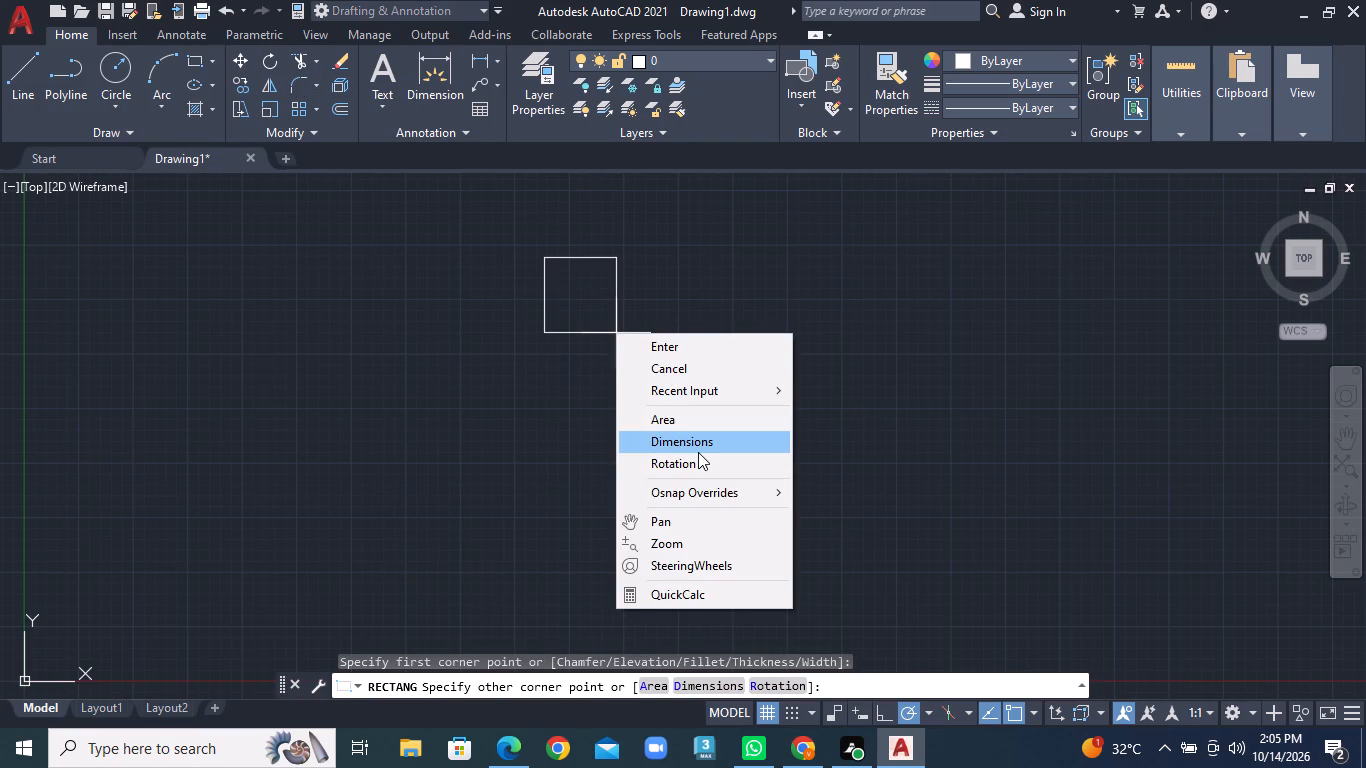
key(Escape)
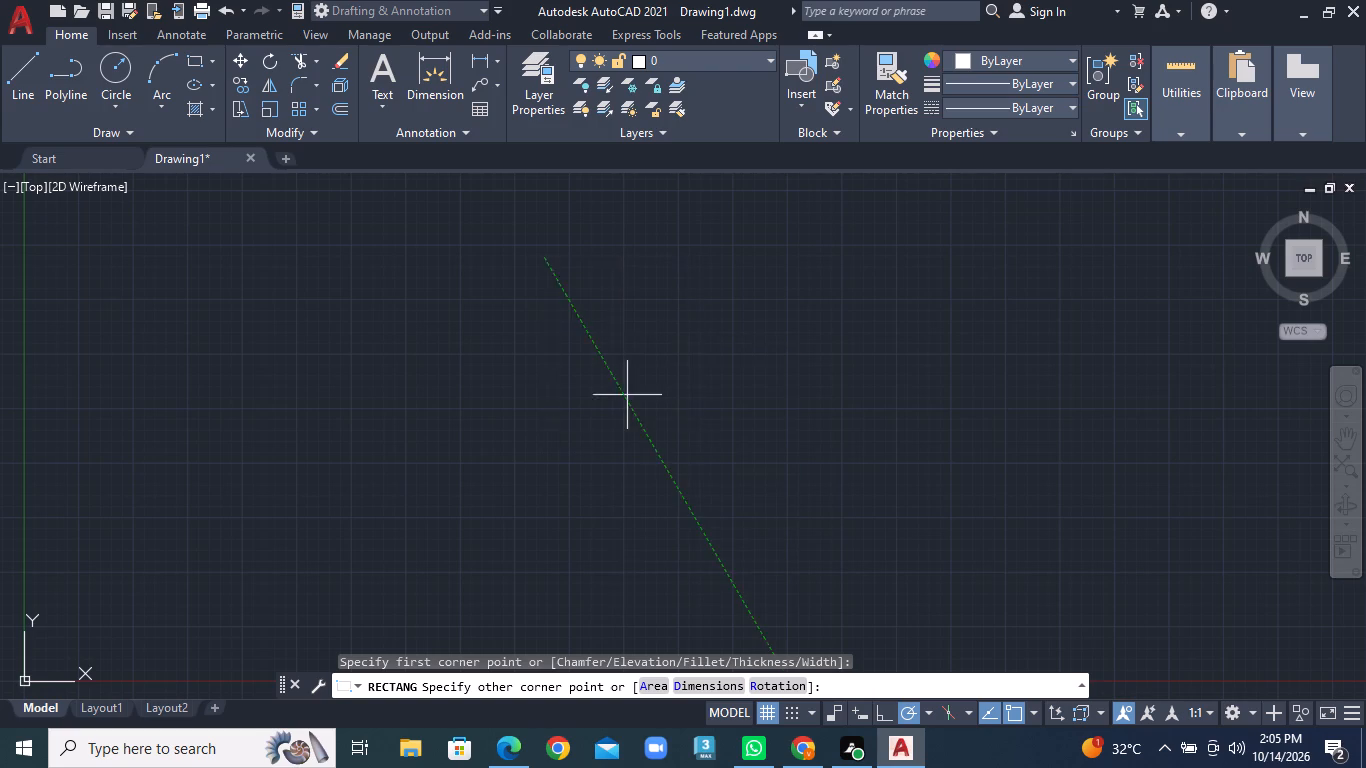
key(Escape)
Draw a horizontal line 8' long with the Line command.
click(8, 70)
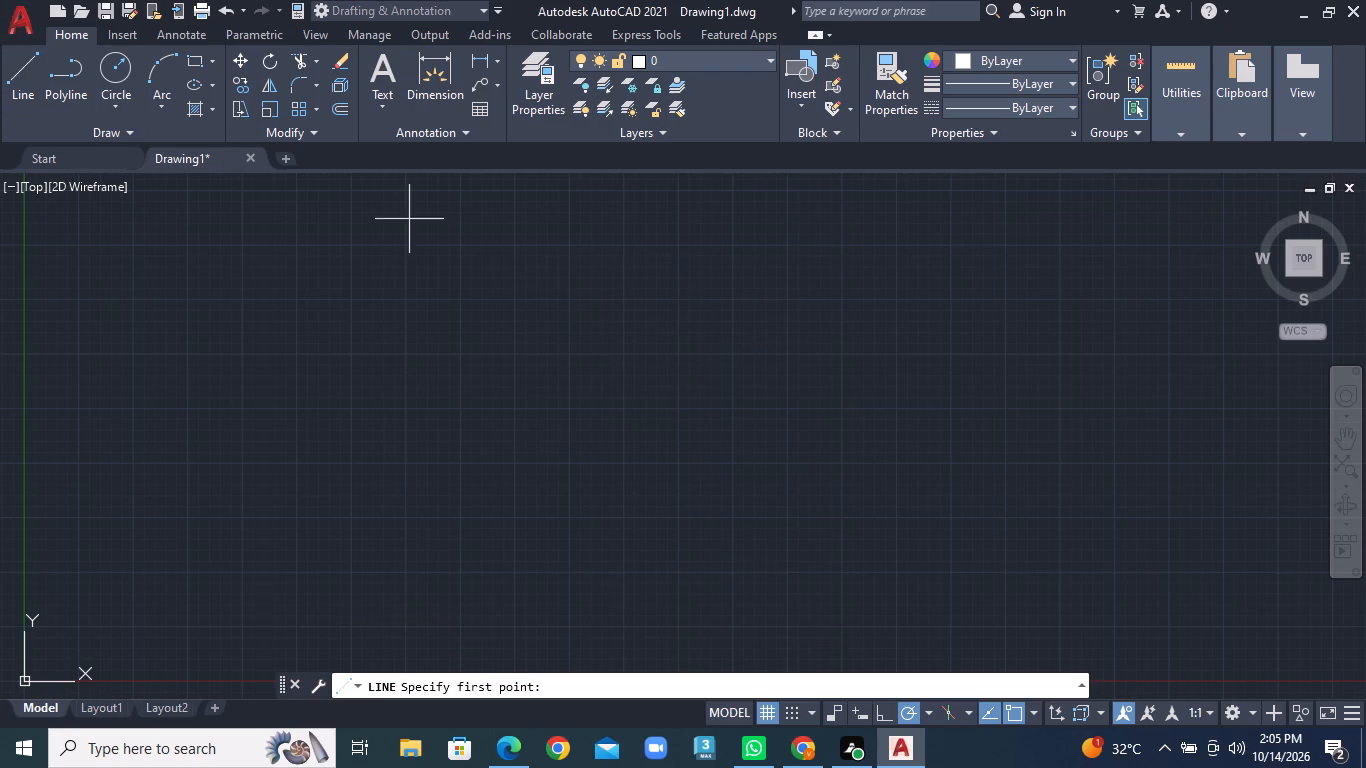
click(564, 247)
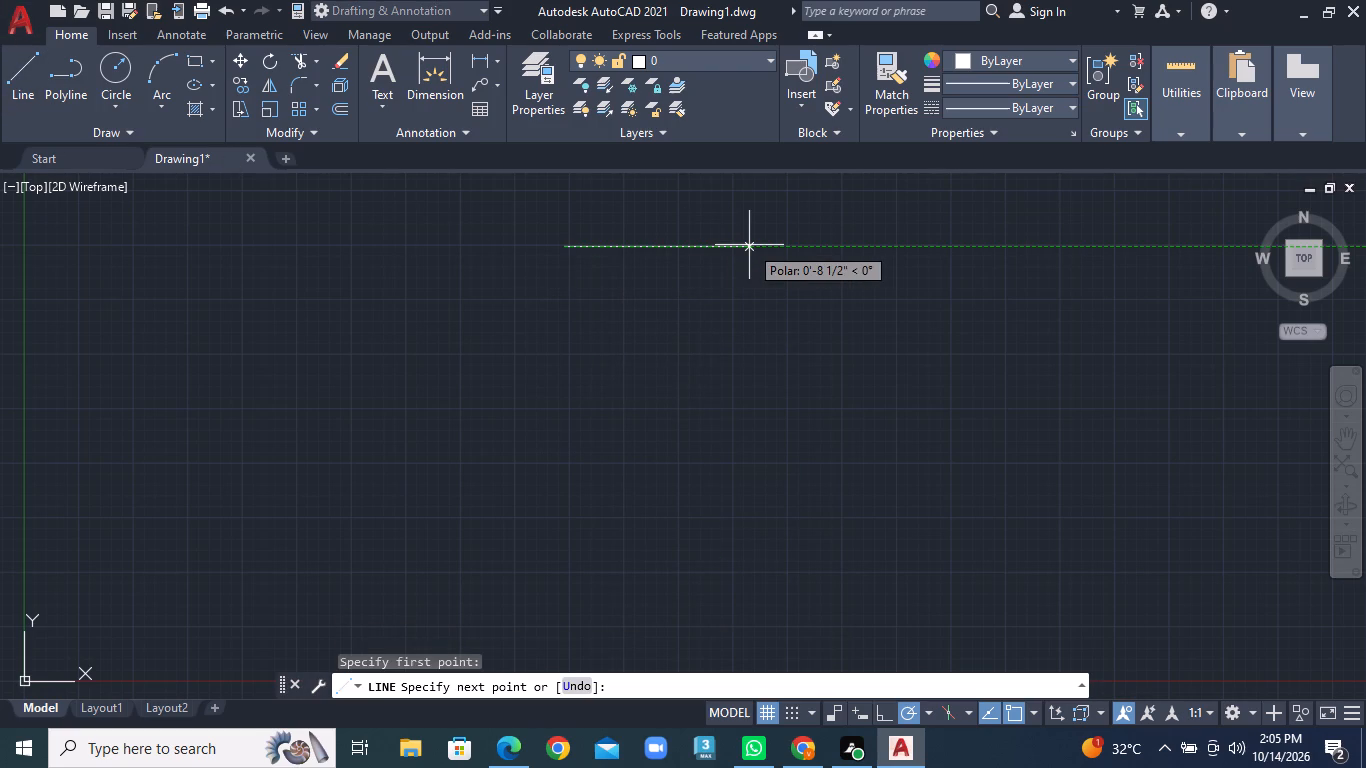
key(8)
key(apostrophe)
key(Return)
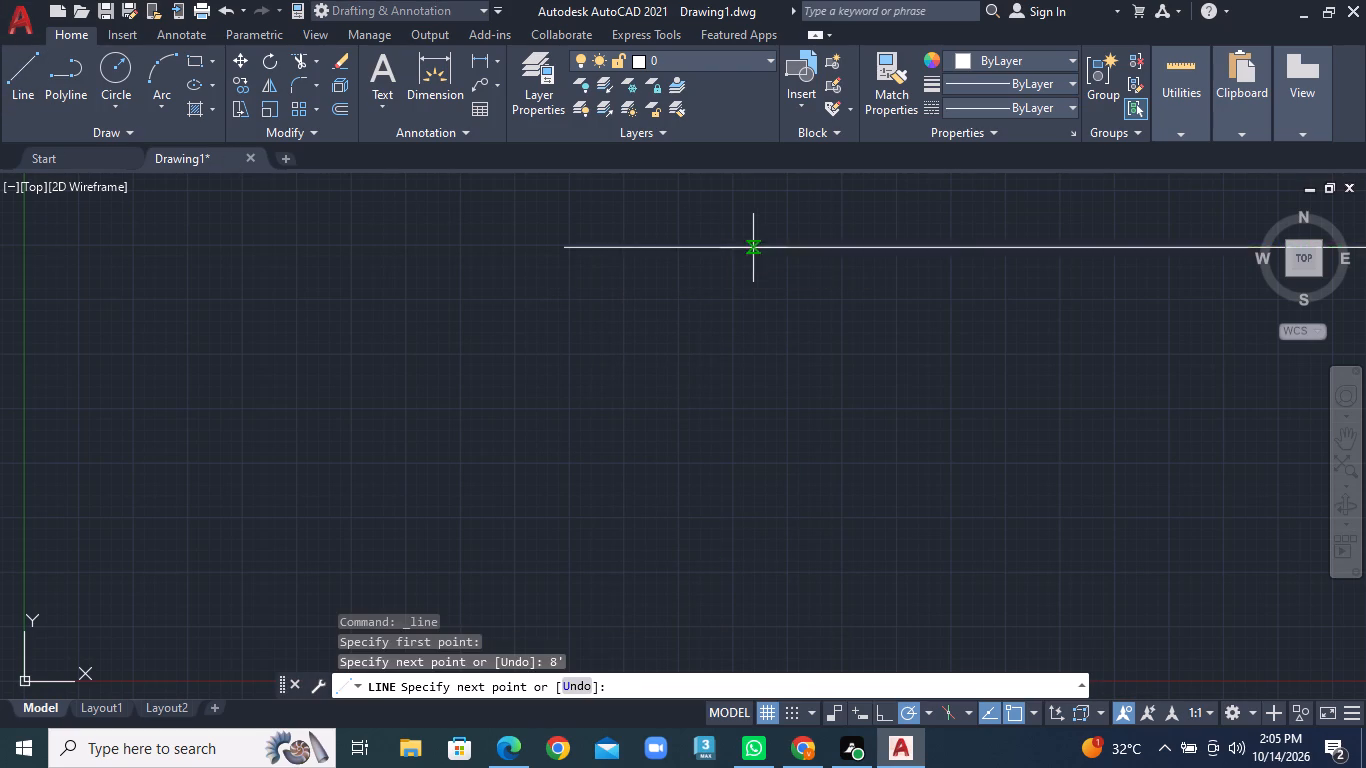
scroll(891, 376, down, 8)
scroll(939, 443, down, 6)
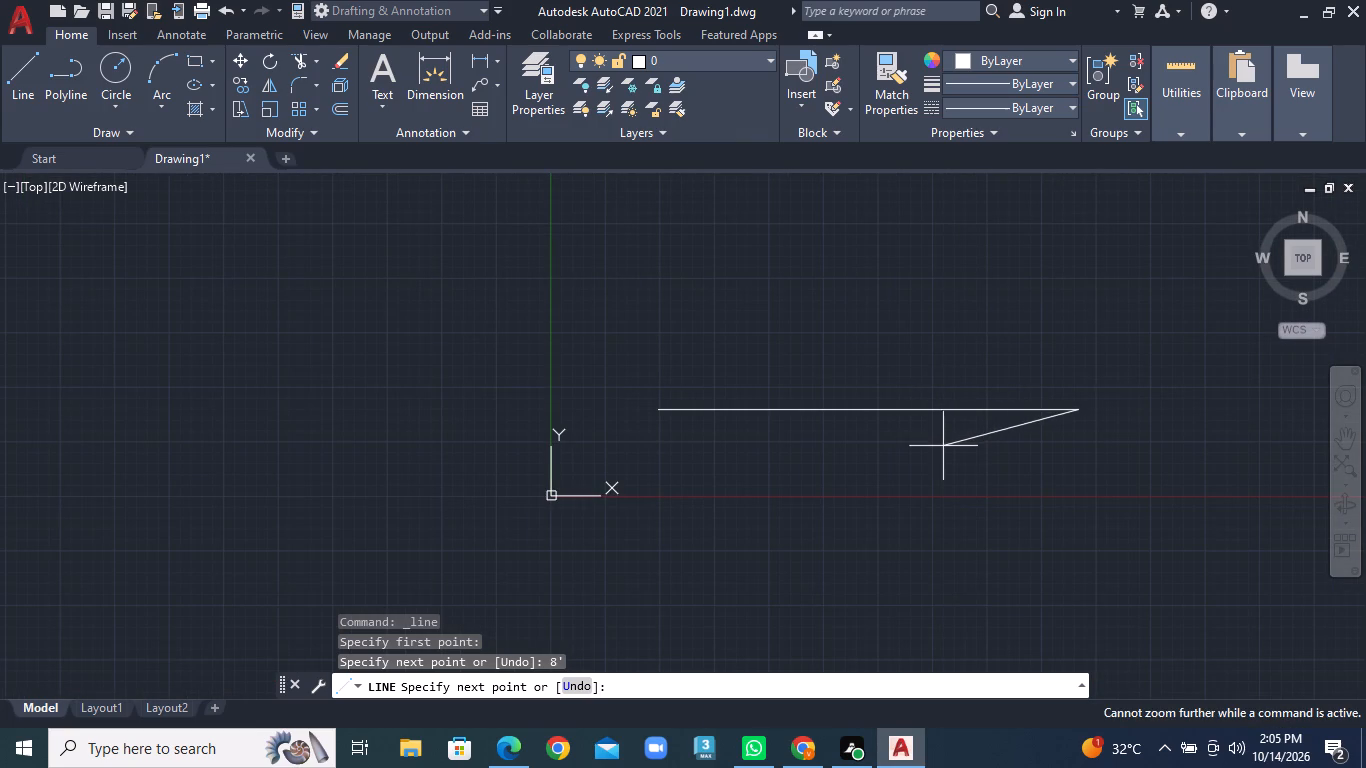
scroll(945, 449, down, 5)
key(Escape)
Move the UCS origin away from the 8' line, far below it and to its left.
scroll(927, 447, down, 7)
middle_drag(933, 462, 837, 368)
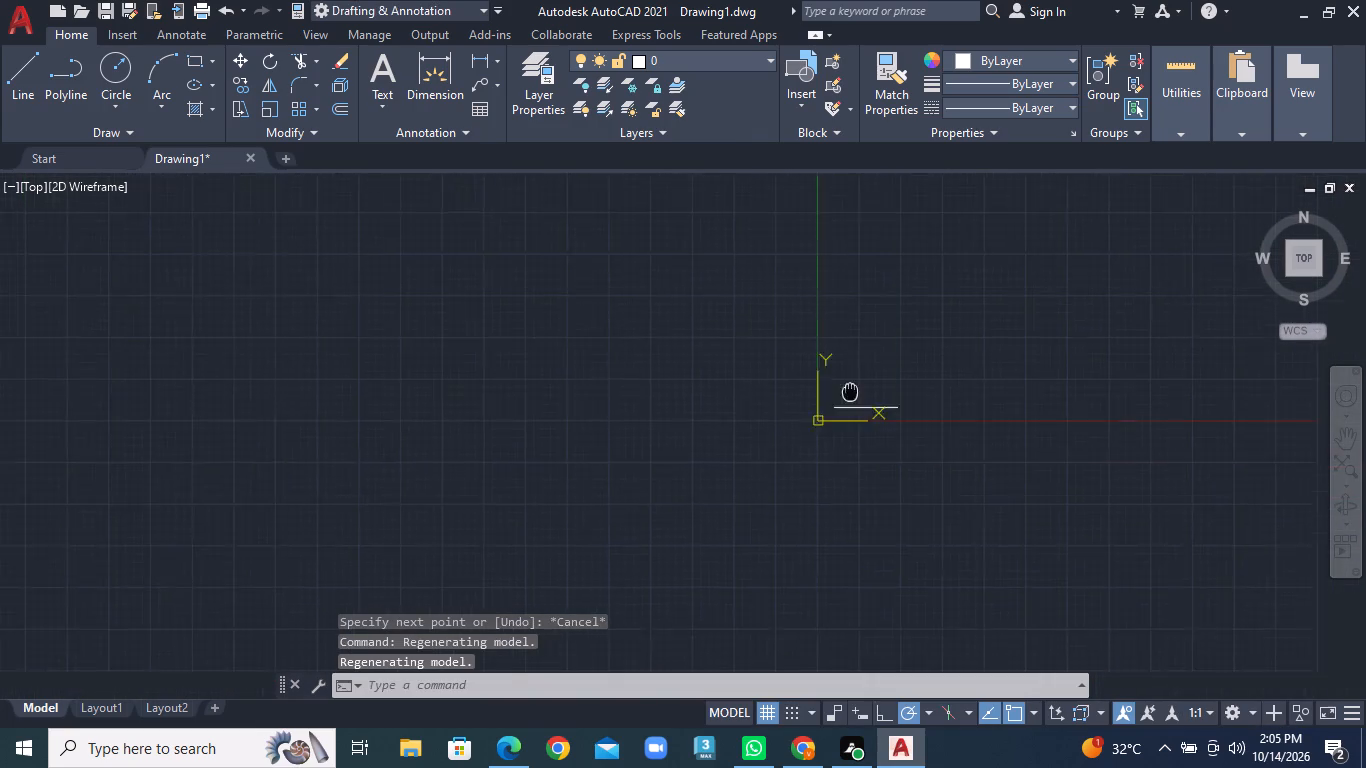
middle_drag(837, 368, 698, 271)
click(675, 298)
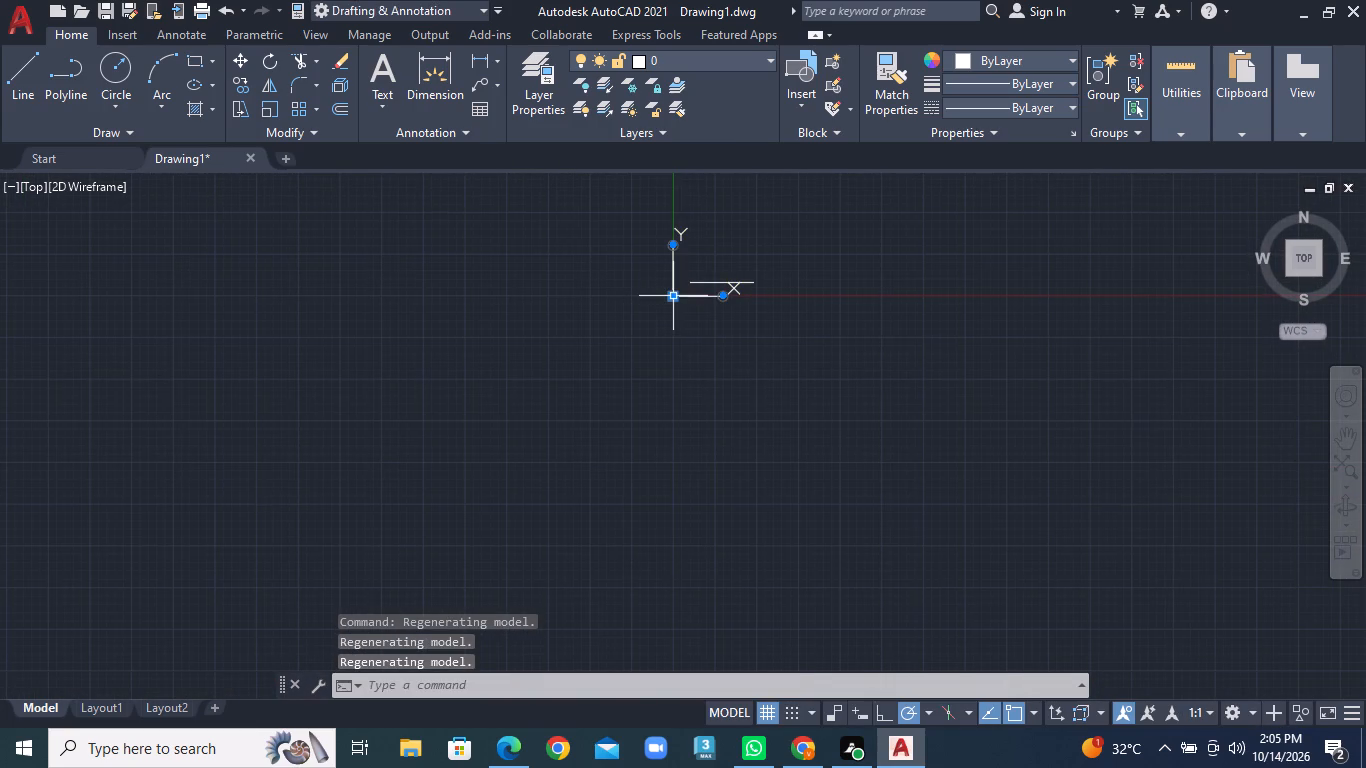
drag(675, 298, 14, 686)
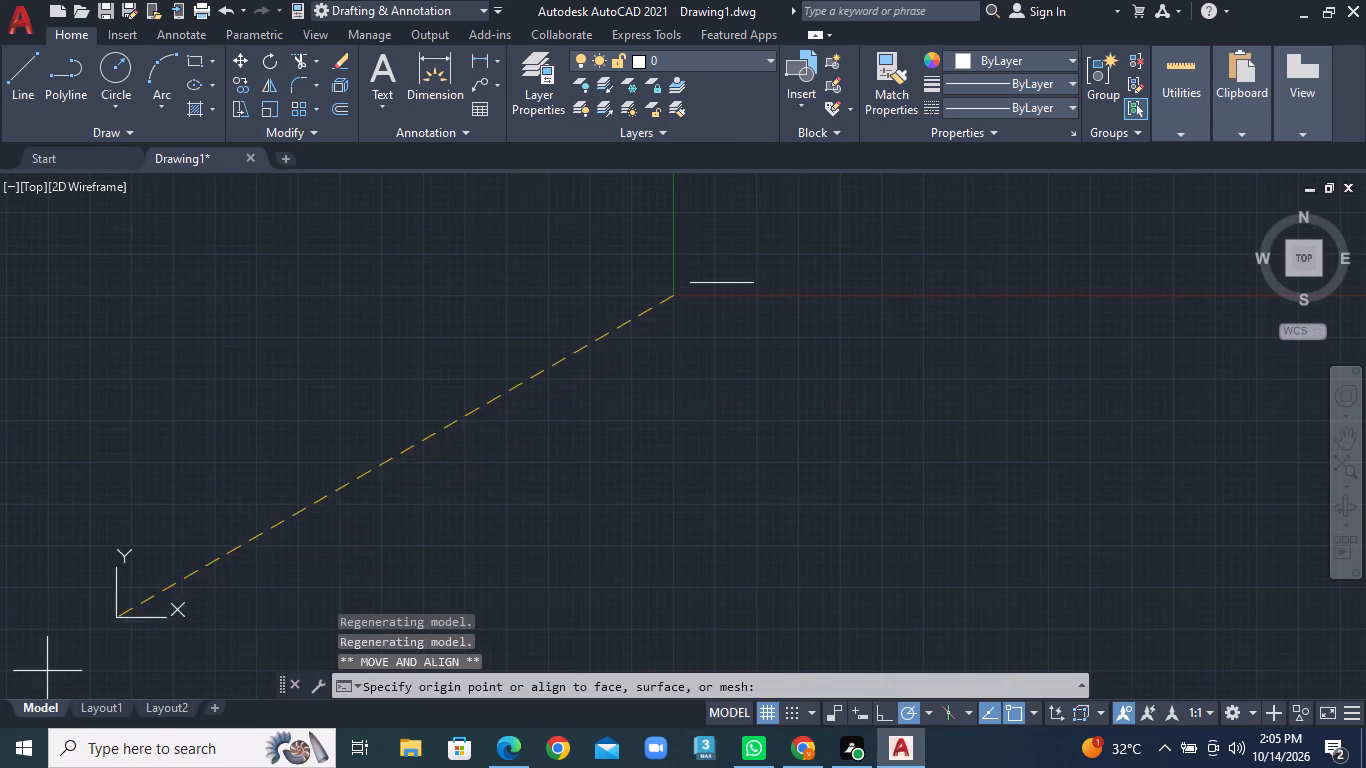
drag(14, 686, 0, 692)
click(0, 694)
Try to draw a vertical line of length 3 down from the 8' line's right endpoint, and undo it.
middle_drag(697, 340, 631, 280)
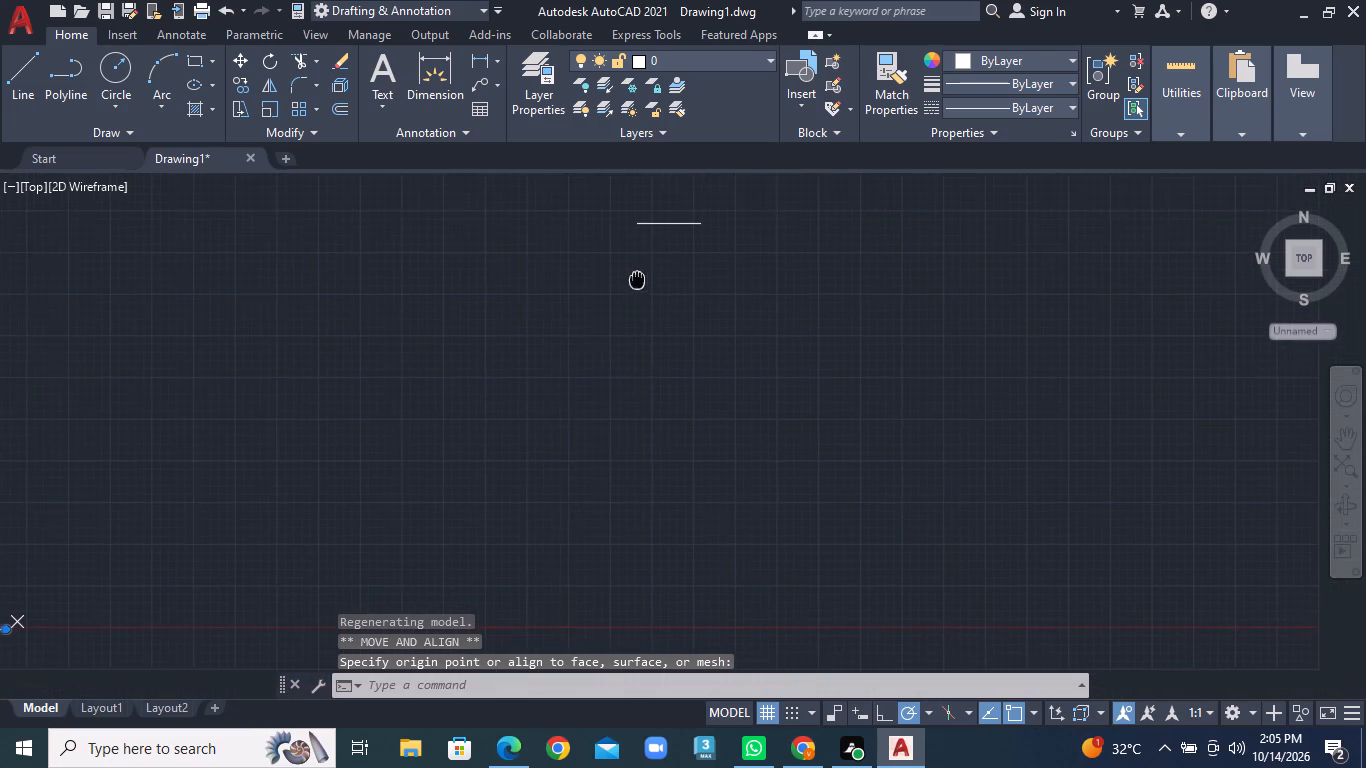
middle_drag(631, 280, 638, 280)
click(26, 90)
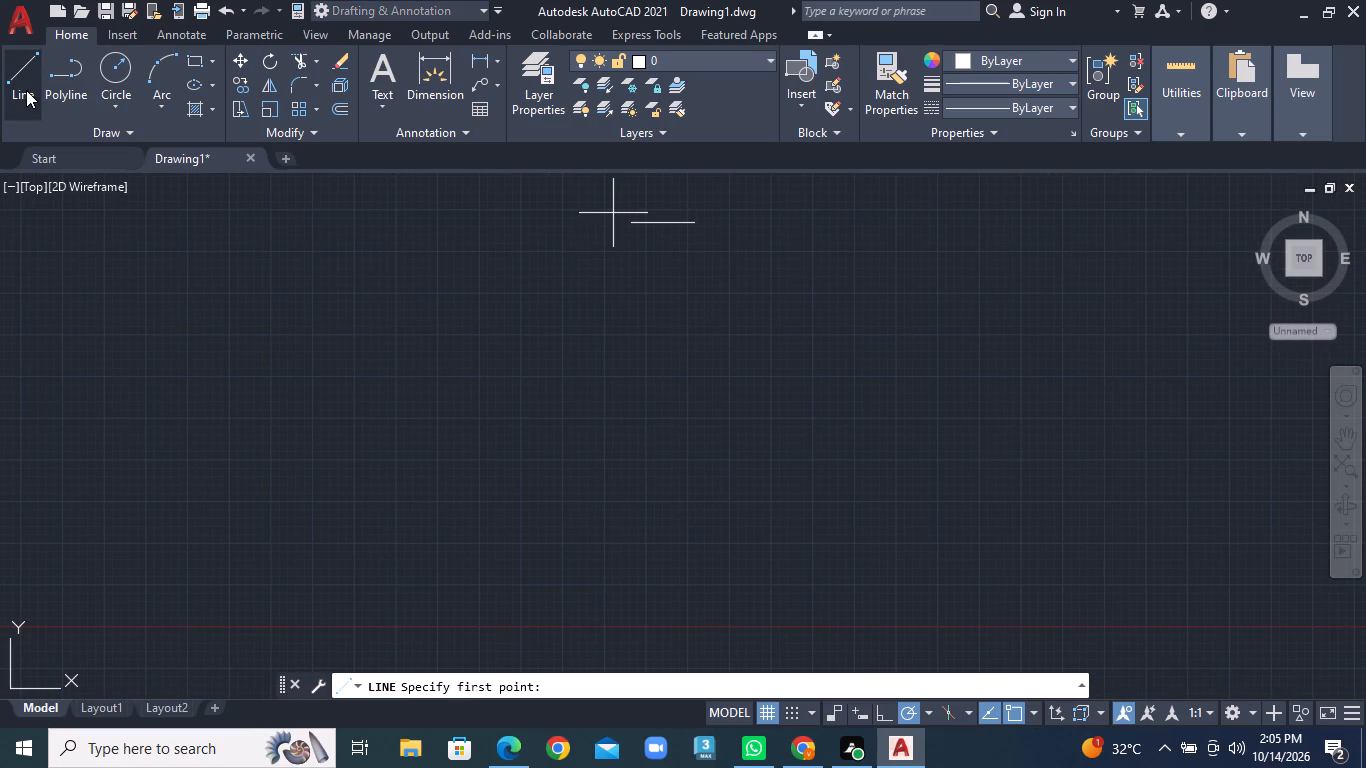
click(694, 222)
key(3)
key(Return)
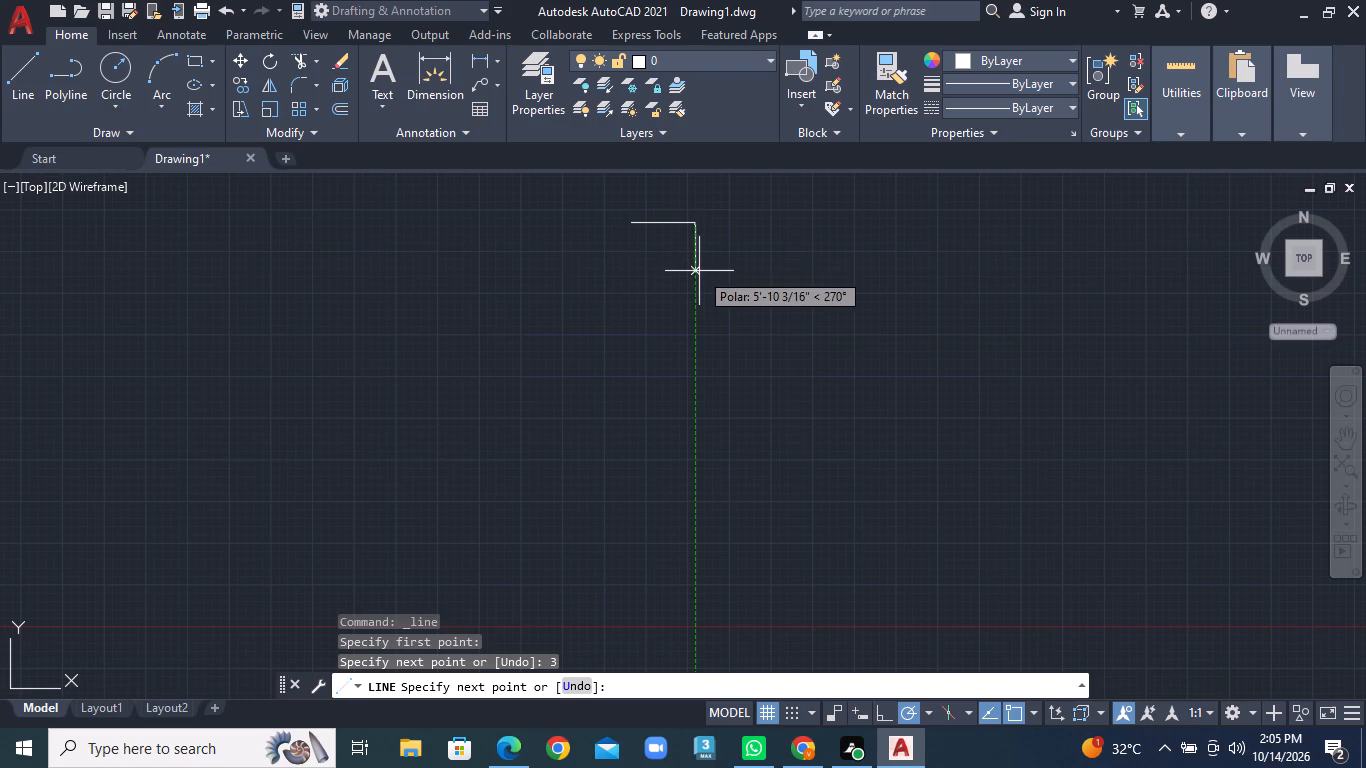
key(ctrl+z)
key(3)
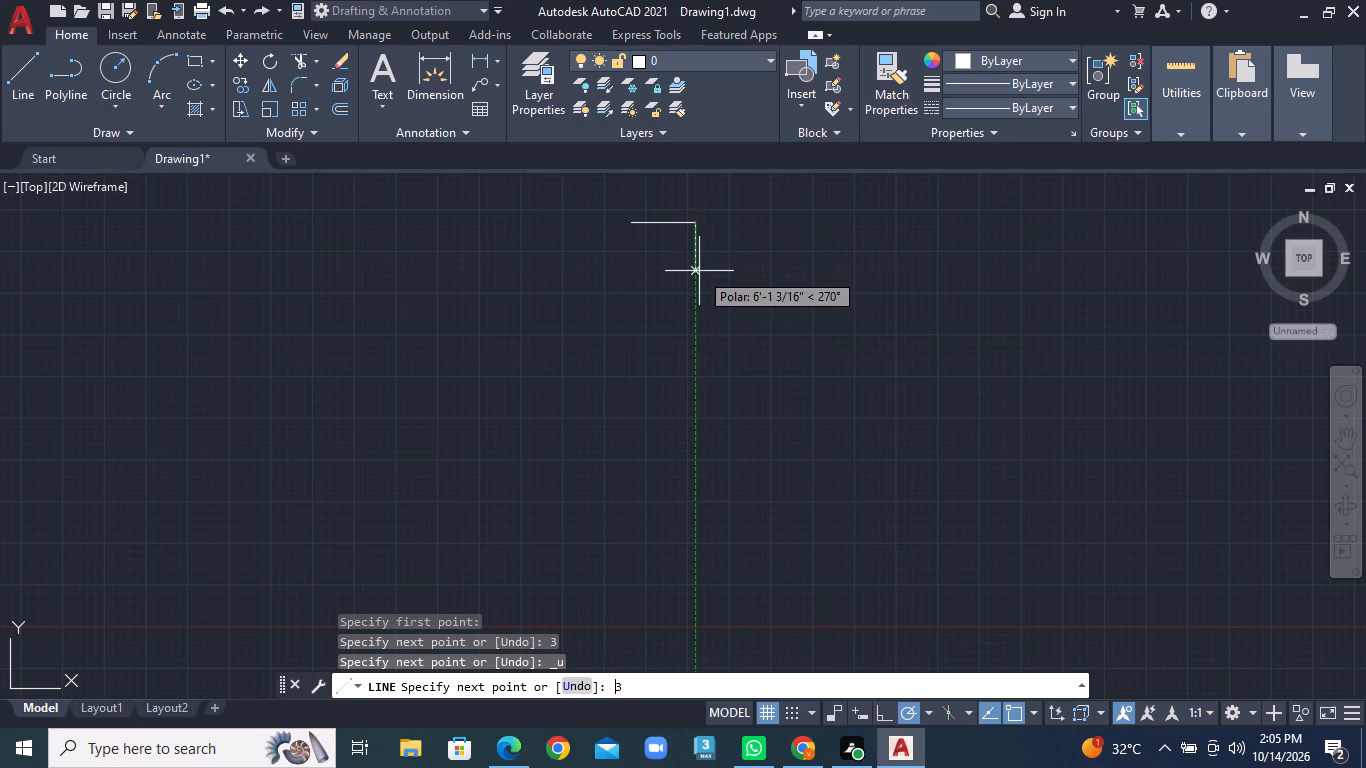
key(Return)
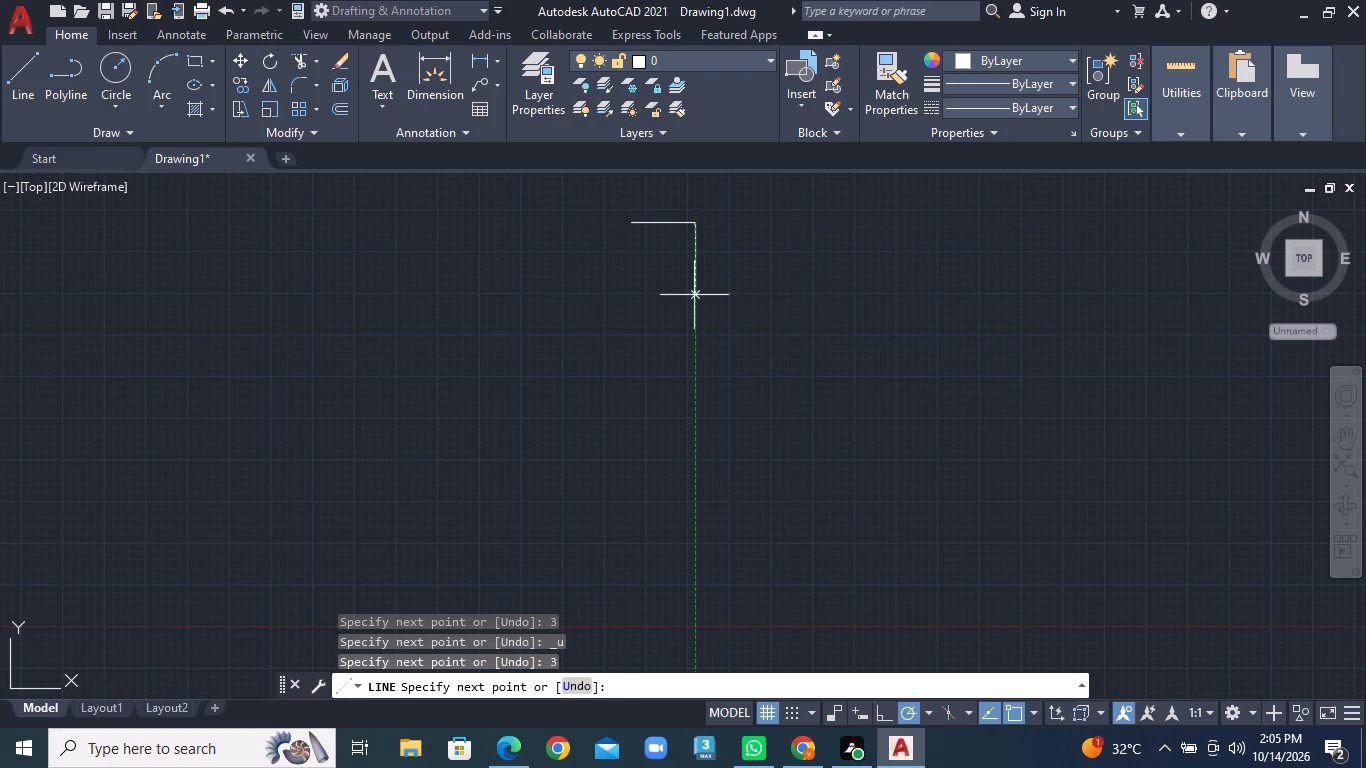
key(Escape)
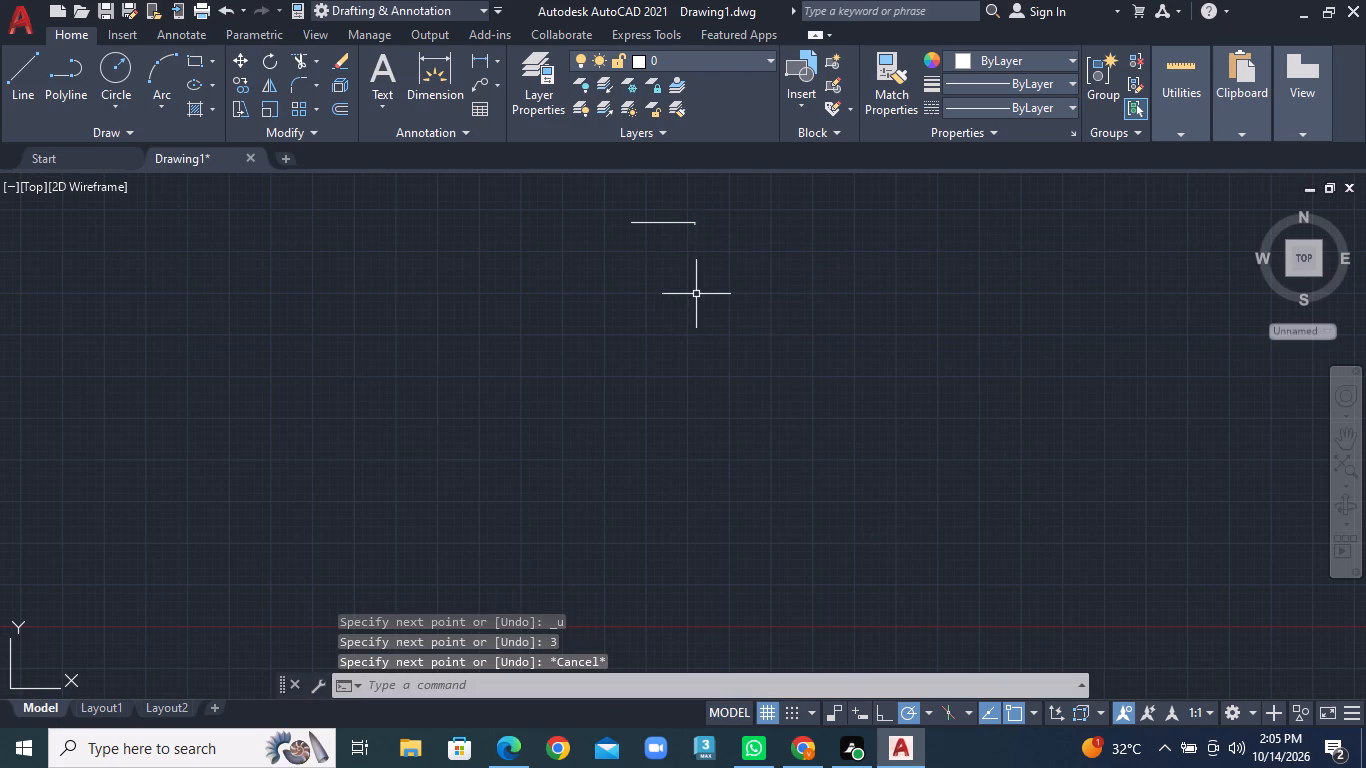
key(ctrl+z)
Complete an 8' by 3' rectangle by drawing lines 3' down and 8' left, closing at the first line's left endpoint.
click(12, 77)
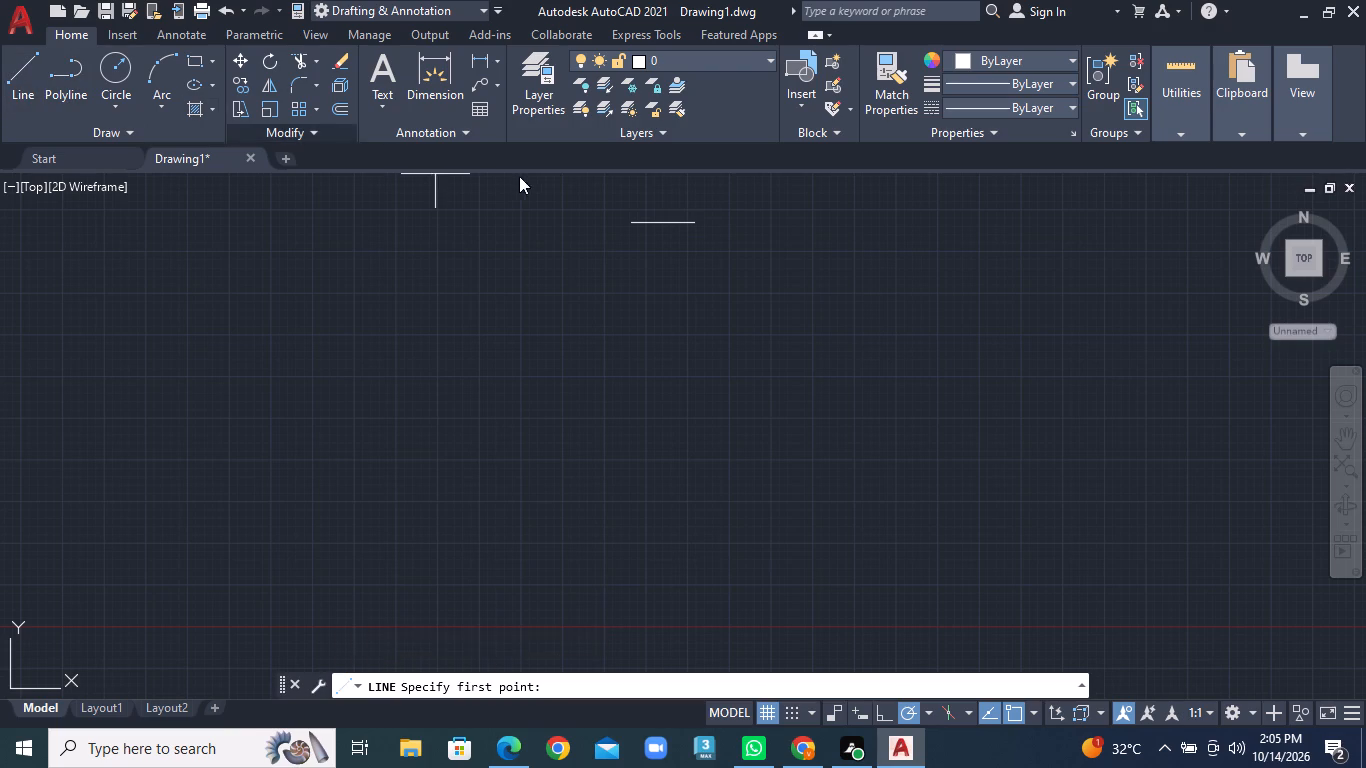
scroll(519, 176, up, 3)
middle_drag(918, 336, 487, 226)
scroll(884, 345, down, 1)
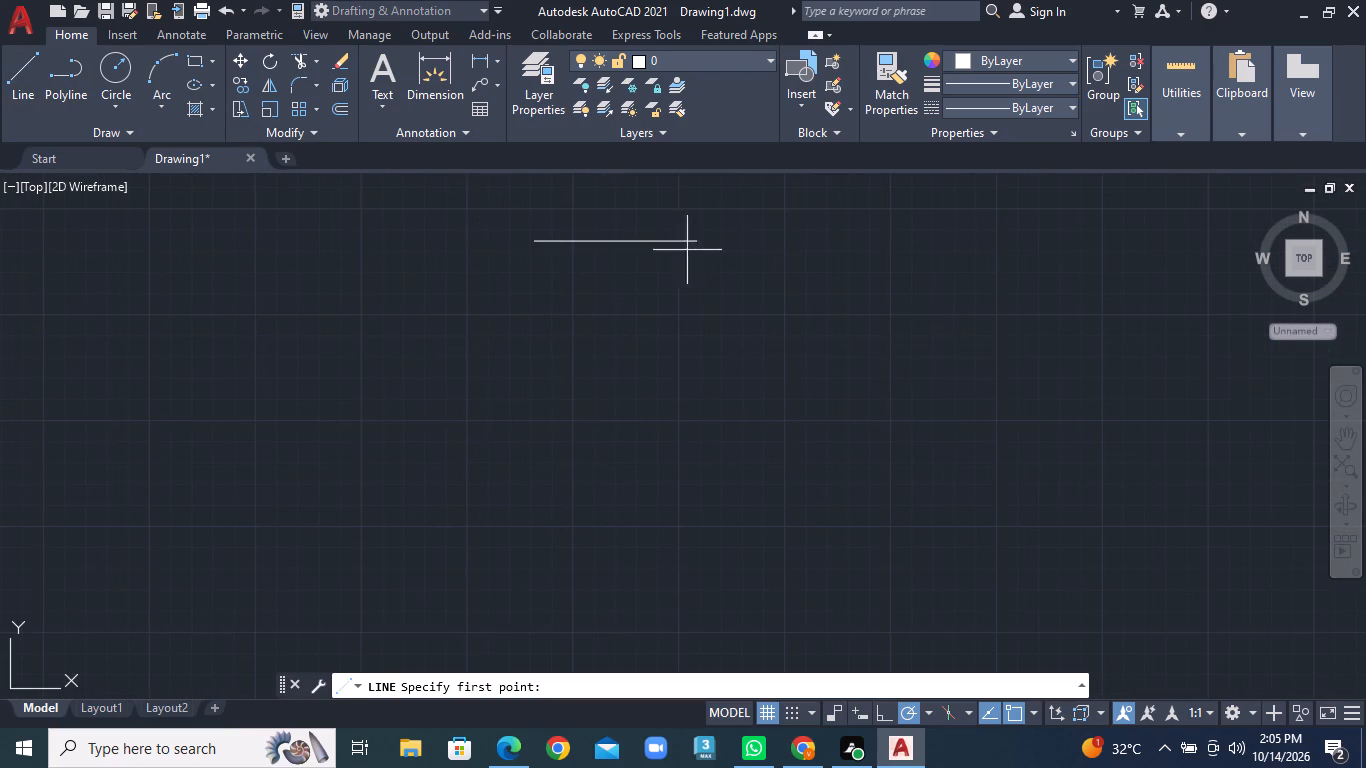
click(695, 240)
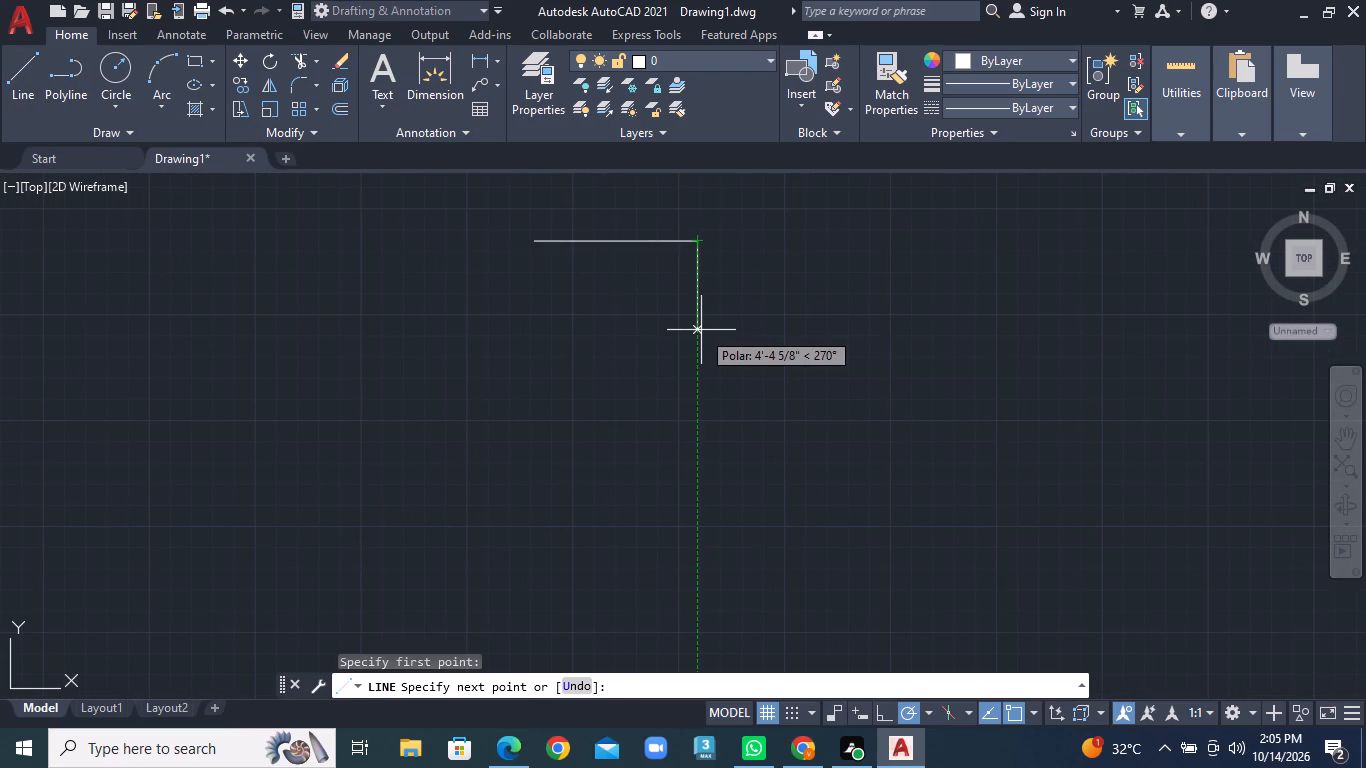
key(3)
key(apostrophe)
key(Return)
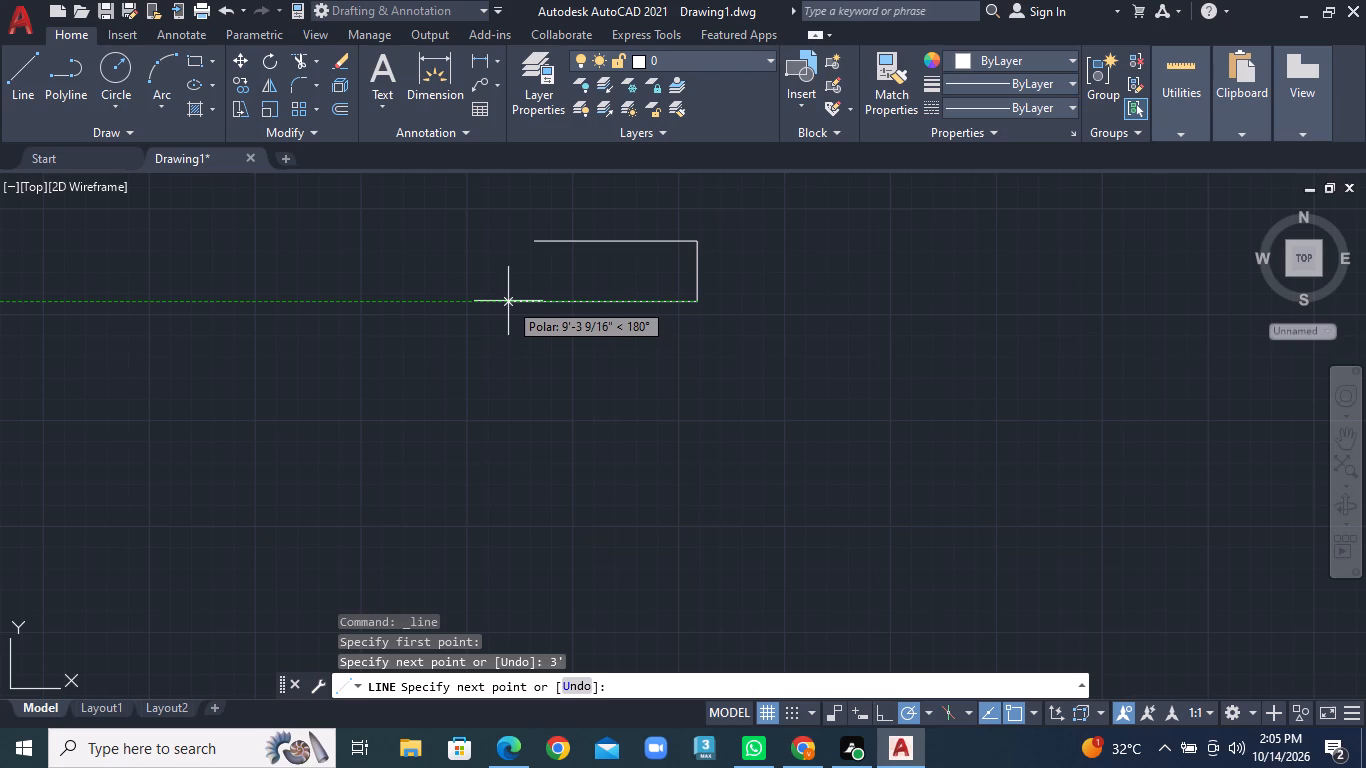
text(8')
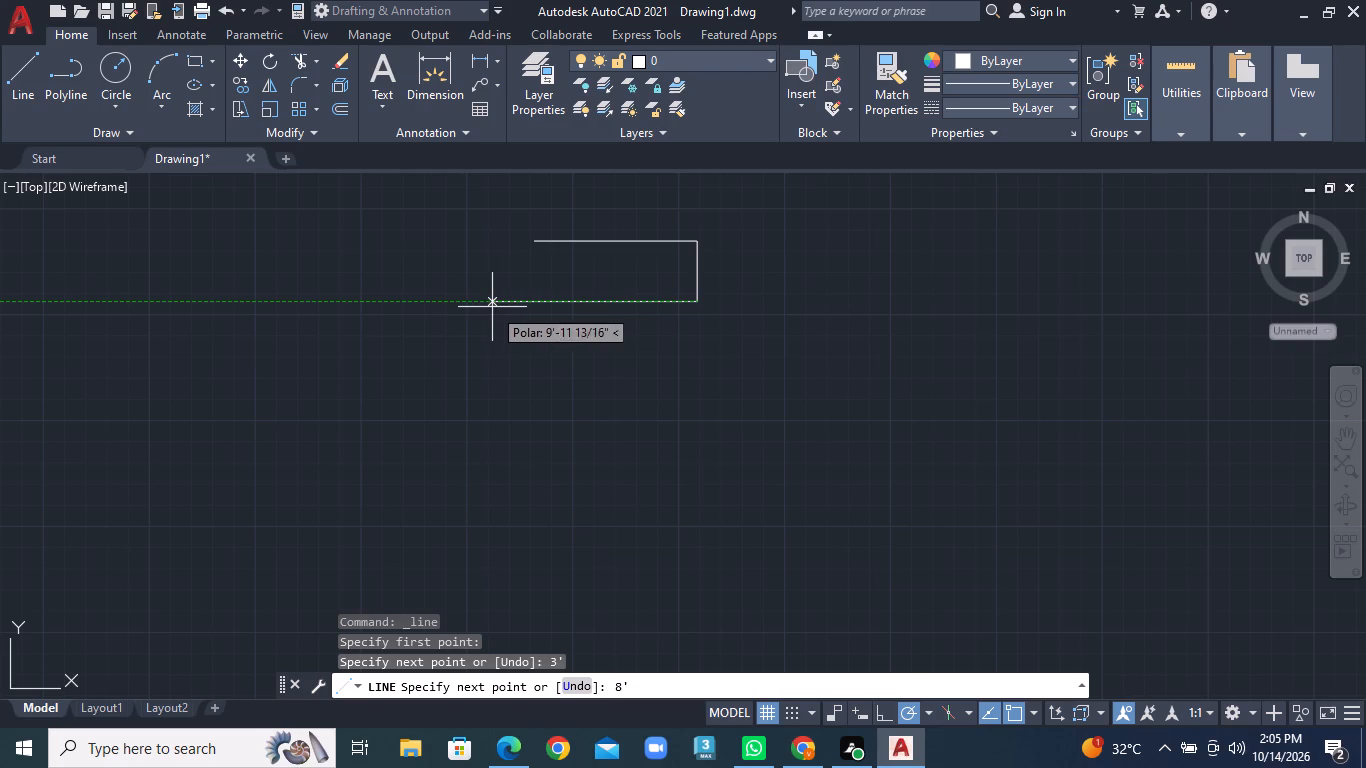
key(Return)
click(527, 243)
right_click(527, 243)
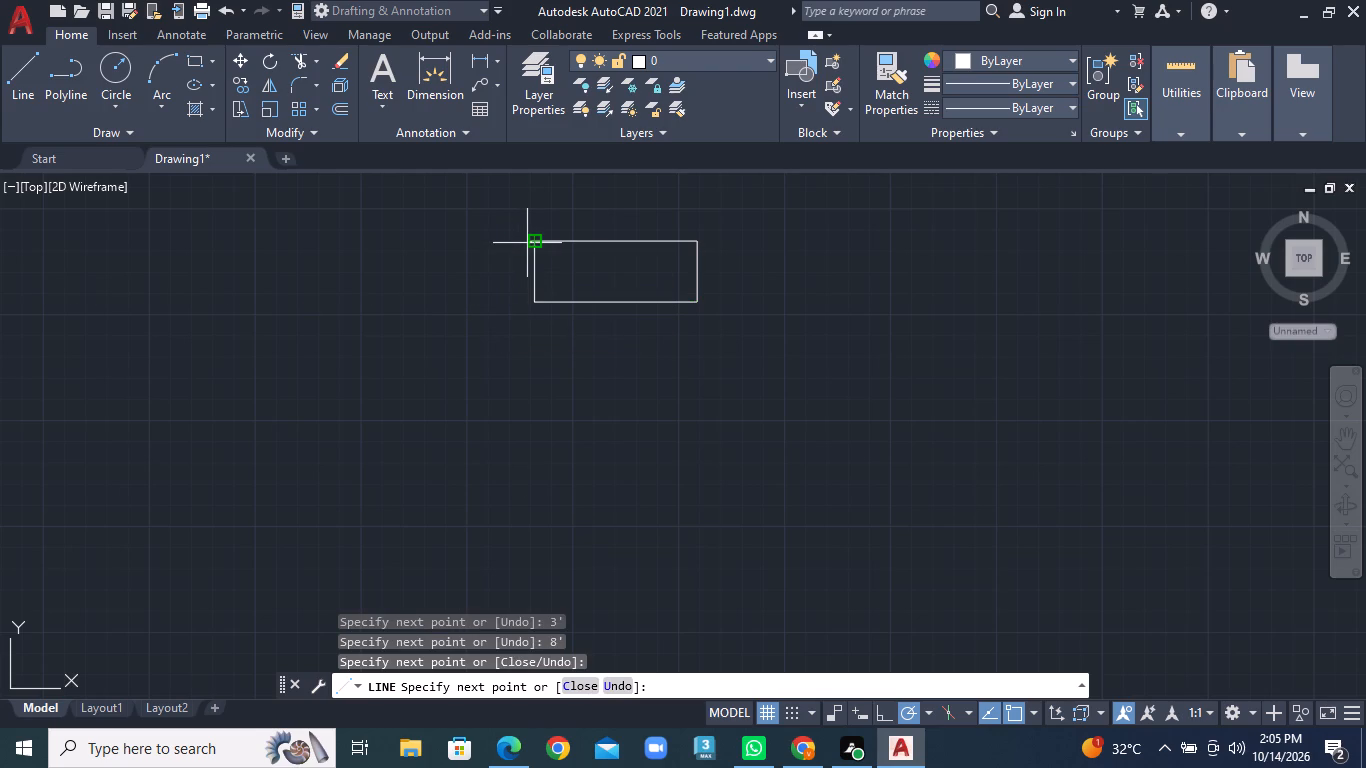
click(554, 250)
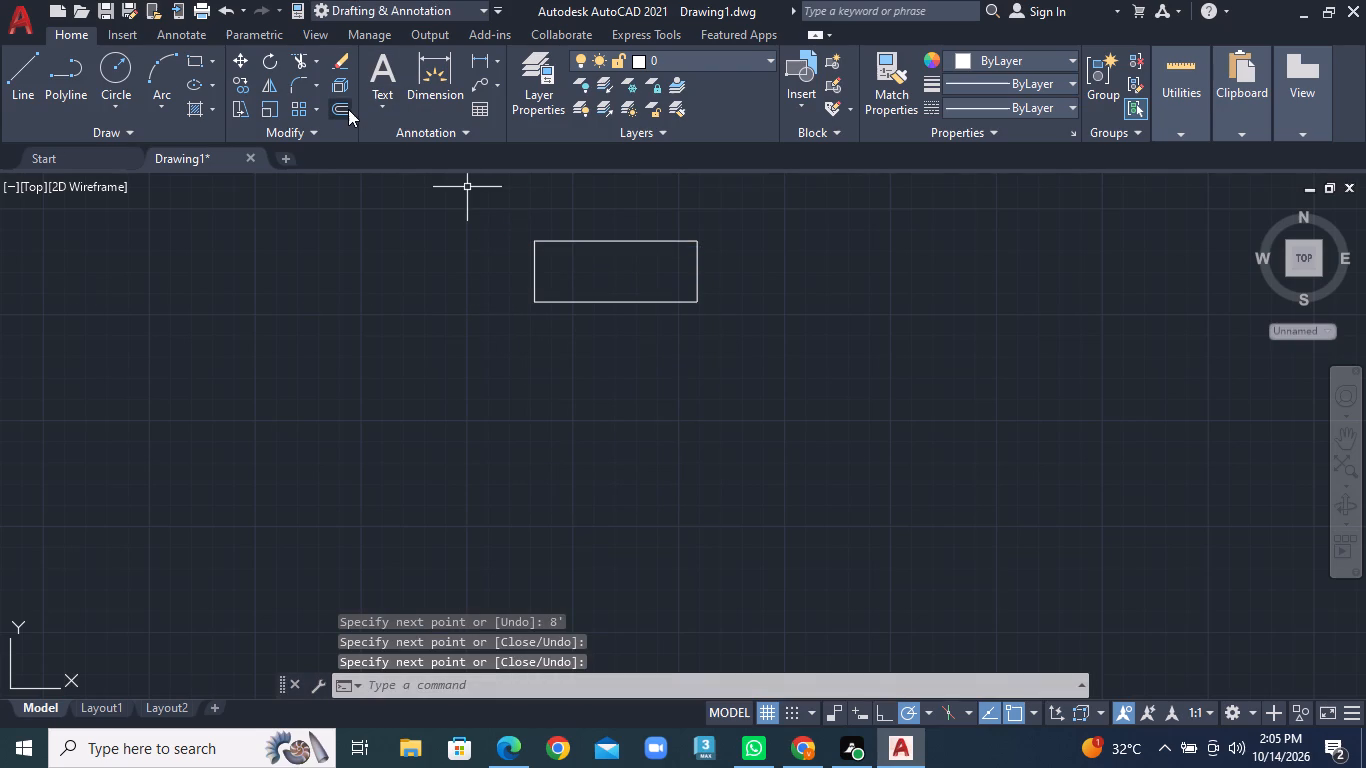
Offset the 8' by 3' rectangle's top and left lines outward by 9".
click(348, 109)
click(606, 140)
key(9)
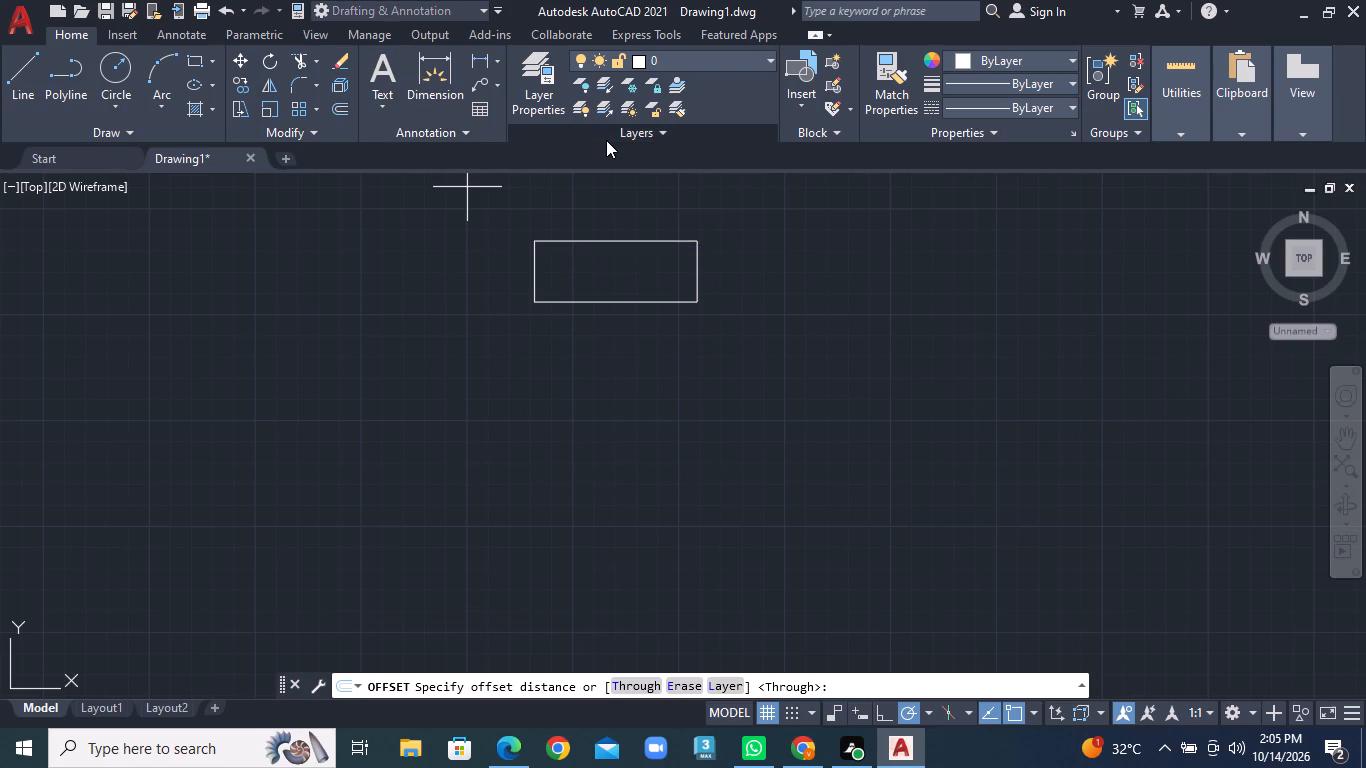
key(shift+quotedbl)
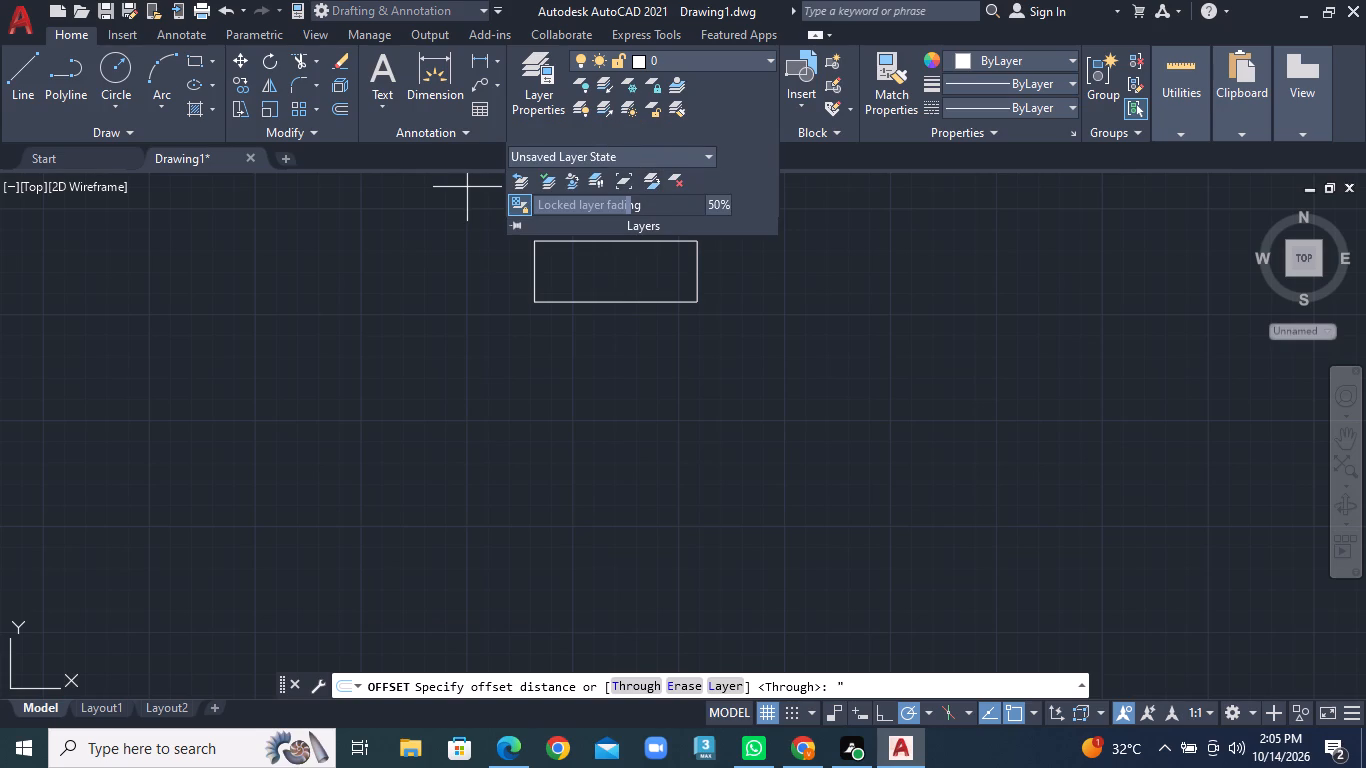
key(BackSpace)
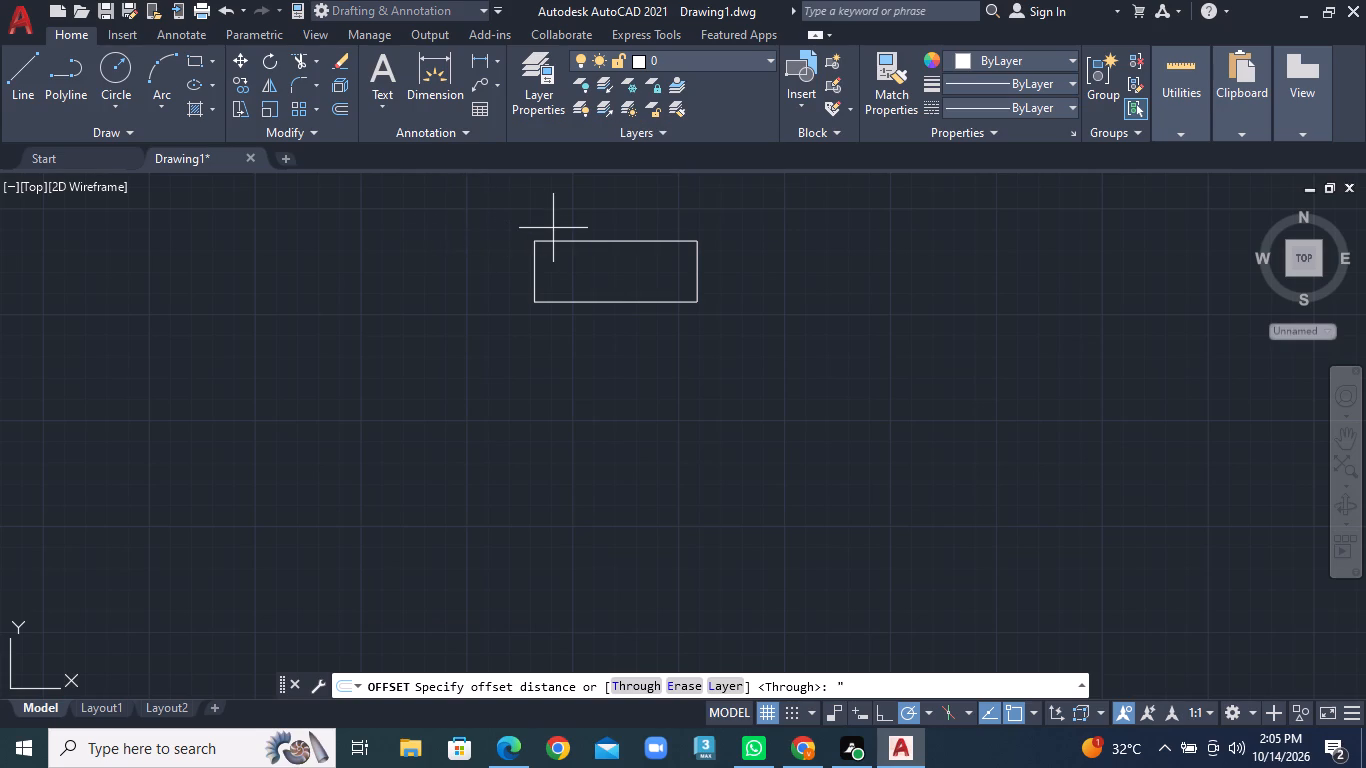
key(9)
key(shift+quotedbl)
key(Return)
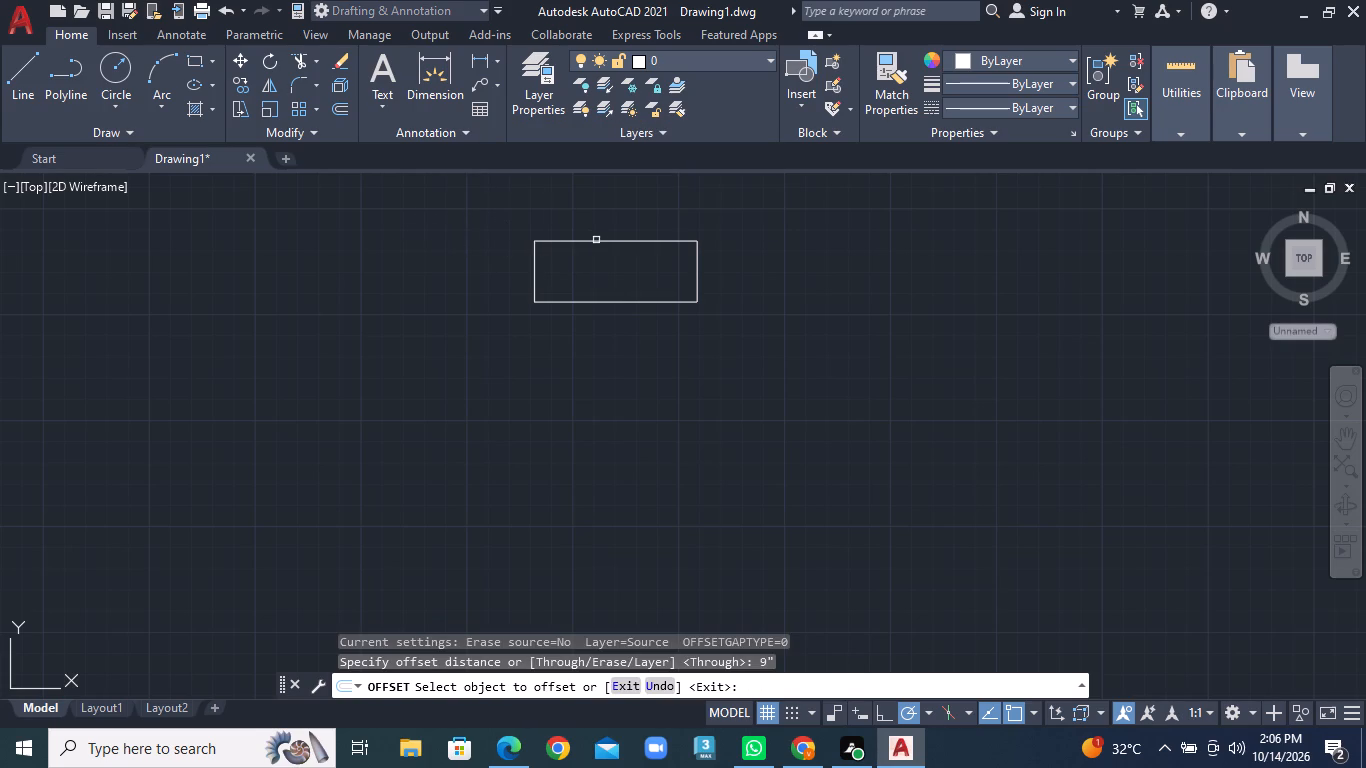
click(596, 240)
click(597, 216)
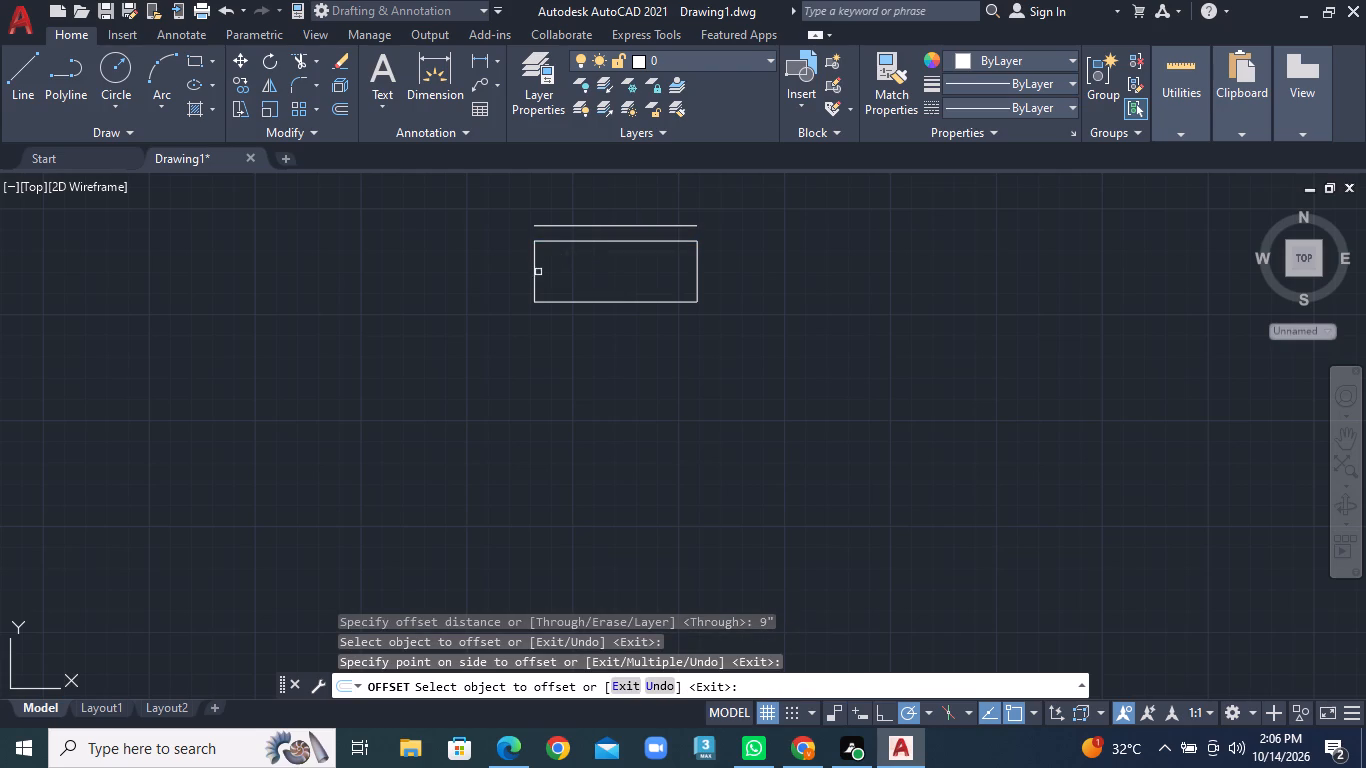
click(536, 268)
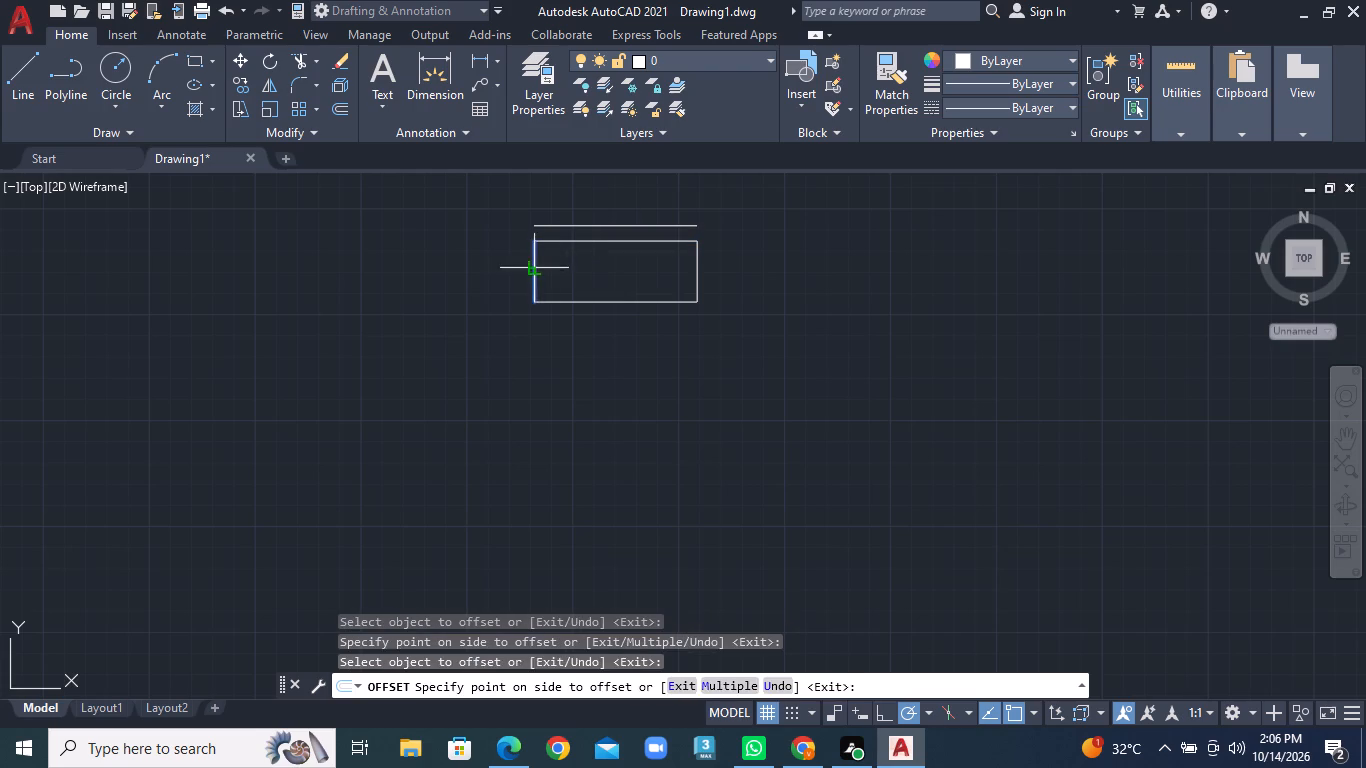
click(482, 273)
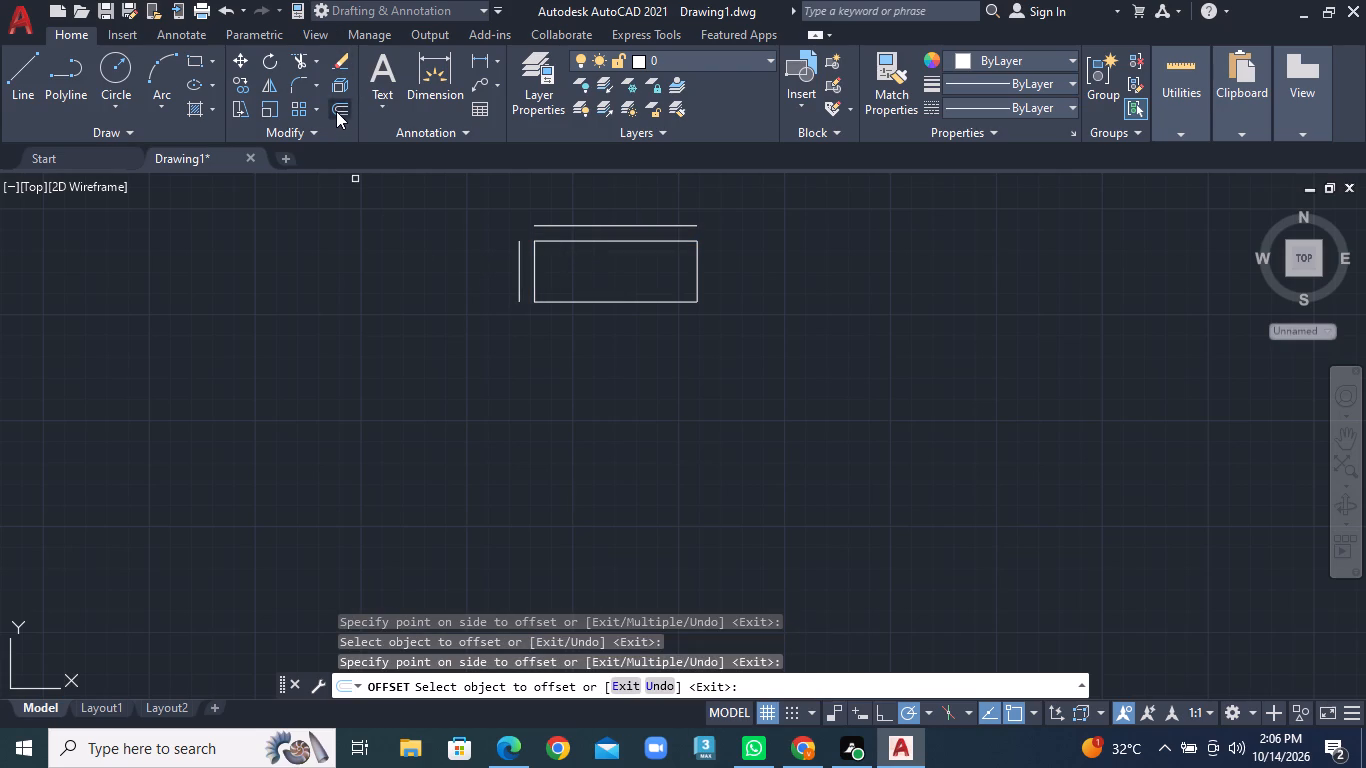
Offset the 8' by 3' rectangle's bottom and right lines outward by 4".
click(336, 111)
key(4)
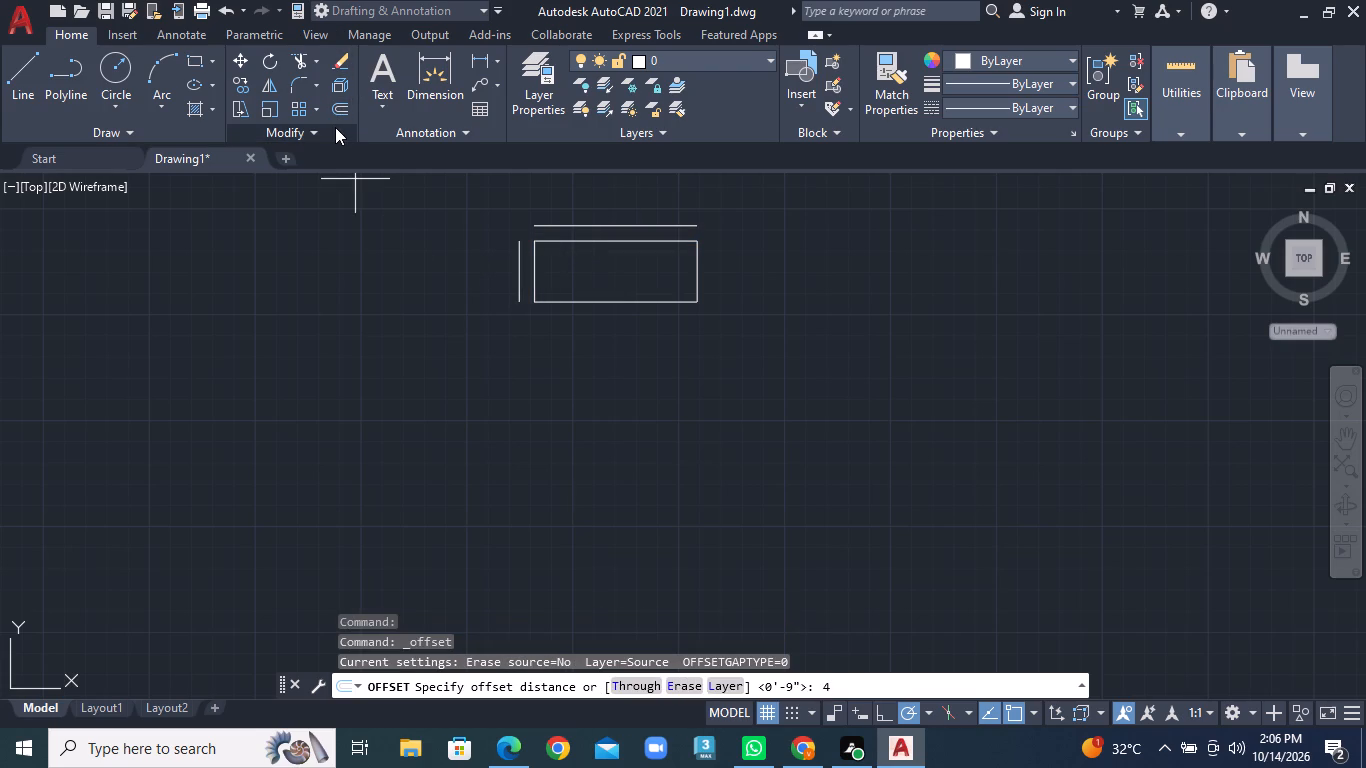
key(shift+quotedbl)
key(Return)
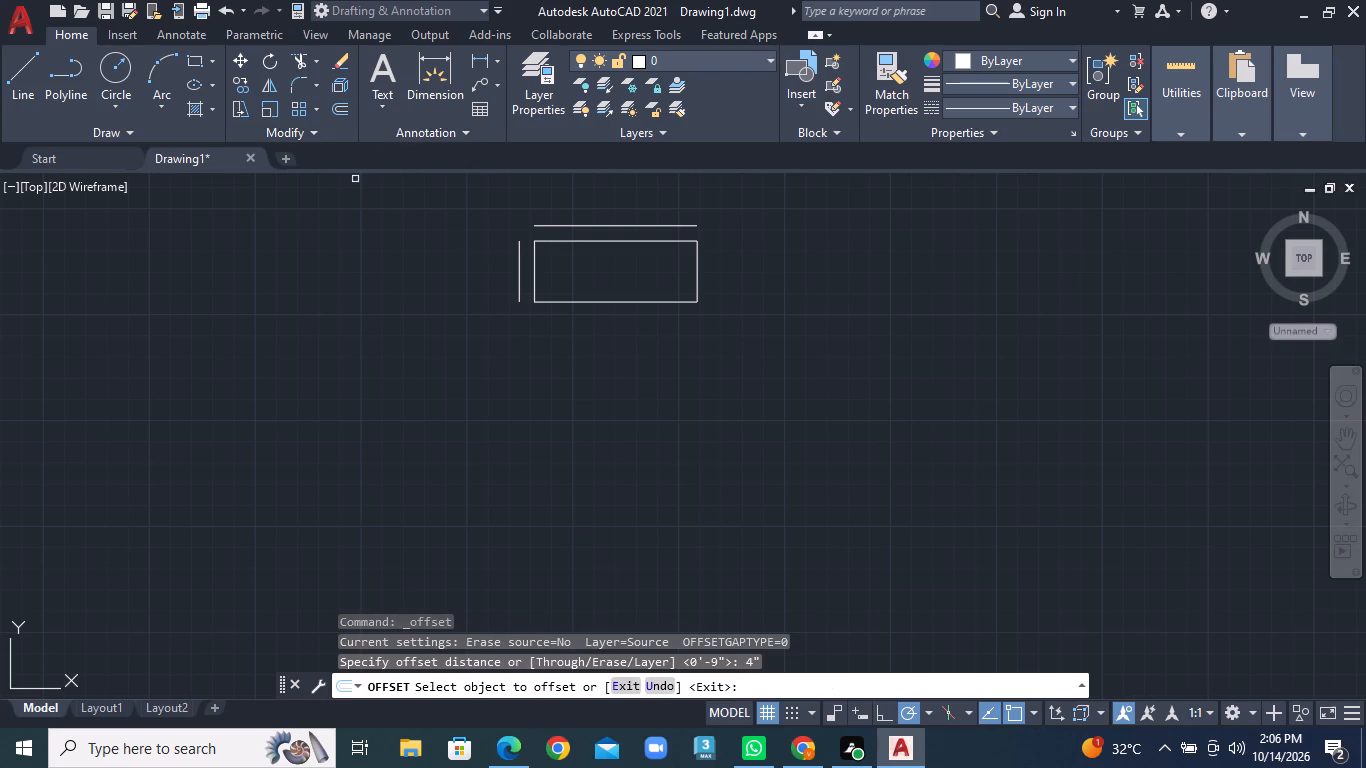
click(603, 301)
click(605, 343)
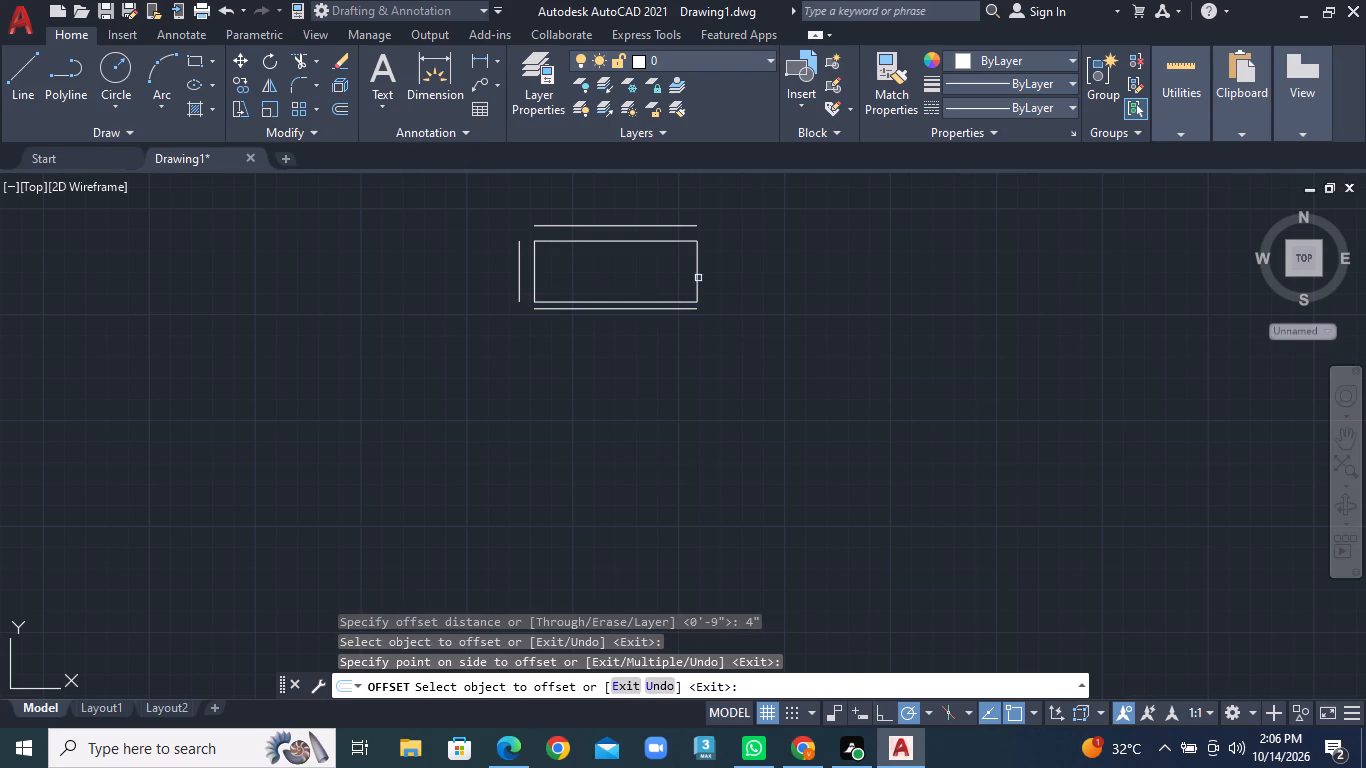
click(697, 278)
click(736, 278)
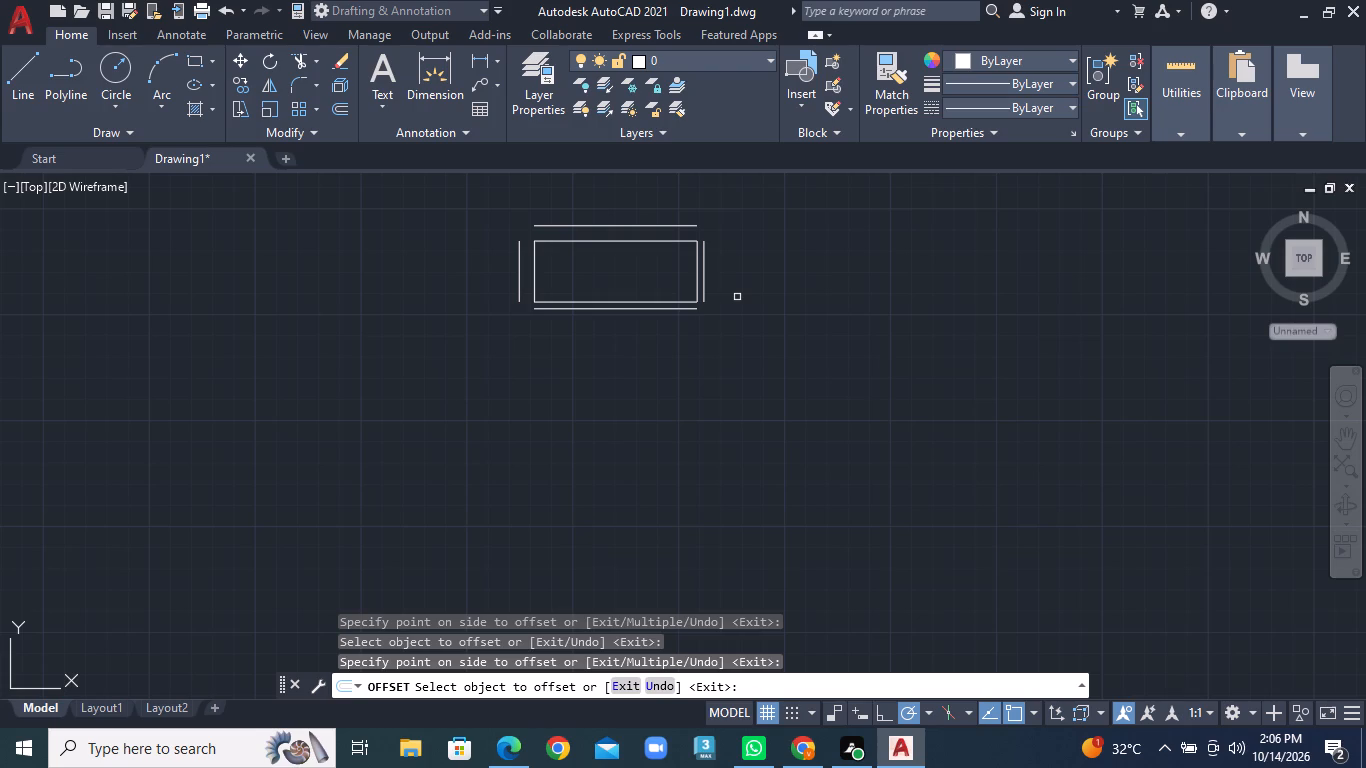
Offset the line just below the rectangle's bottom edge downward by 6'9".
click(338, 110)
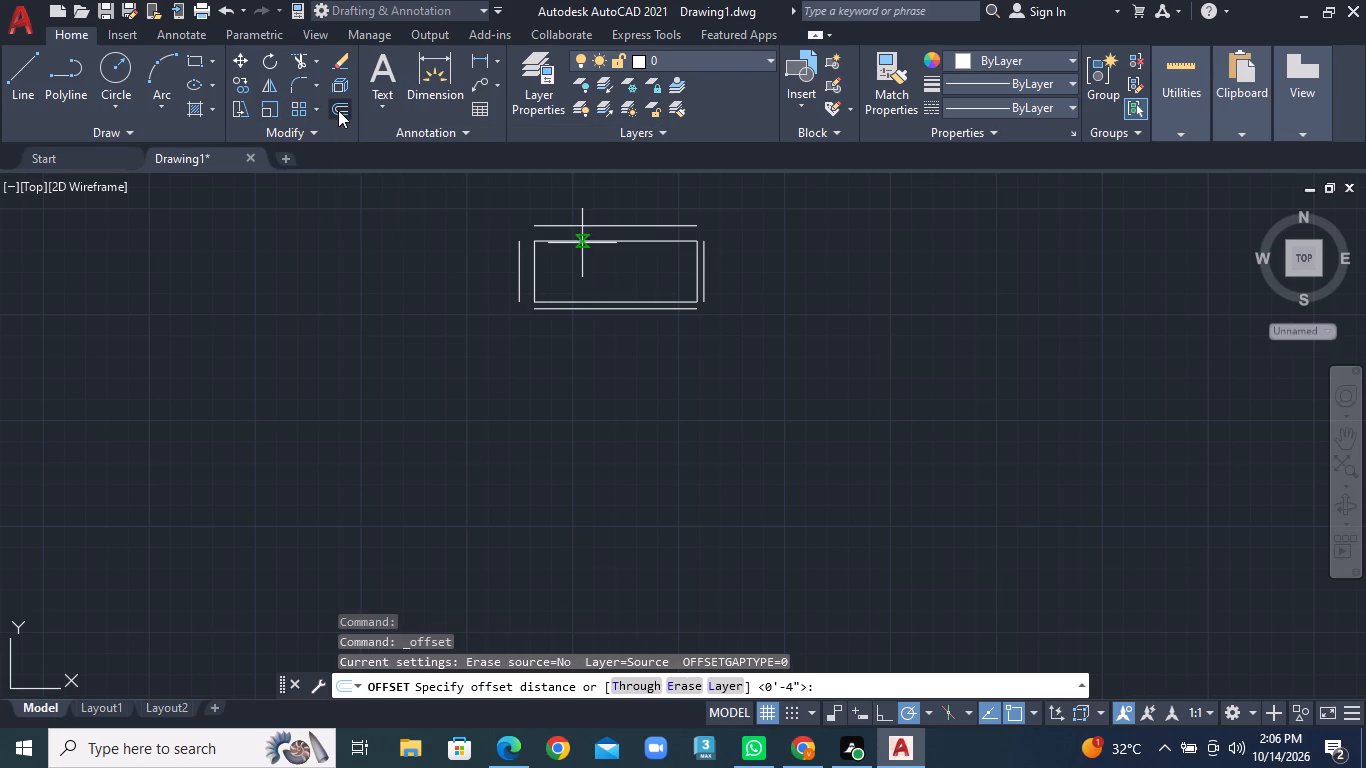
key(6)
key(apostrophe)
key(9)
key(shift+quotedbl)
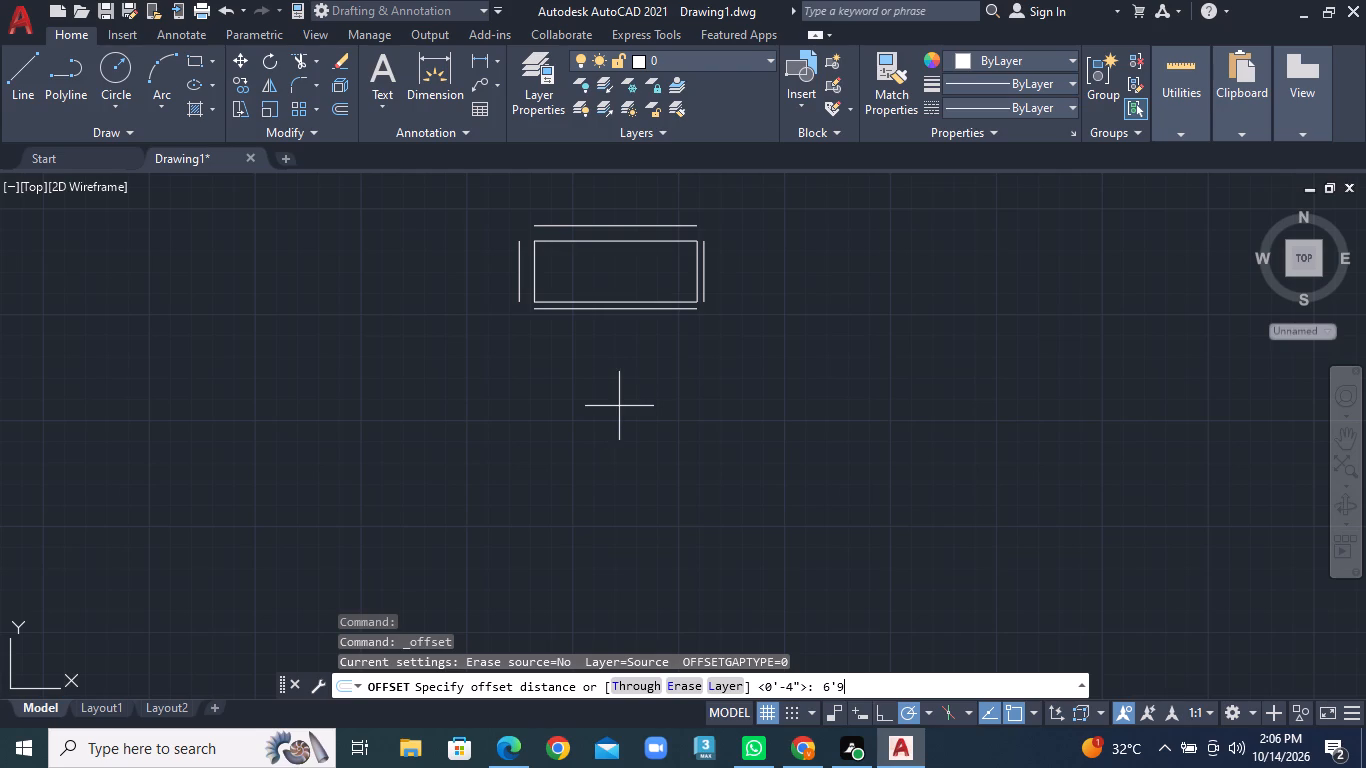
key(Return)
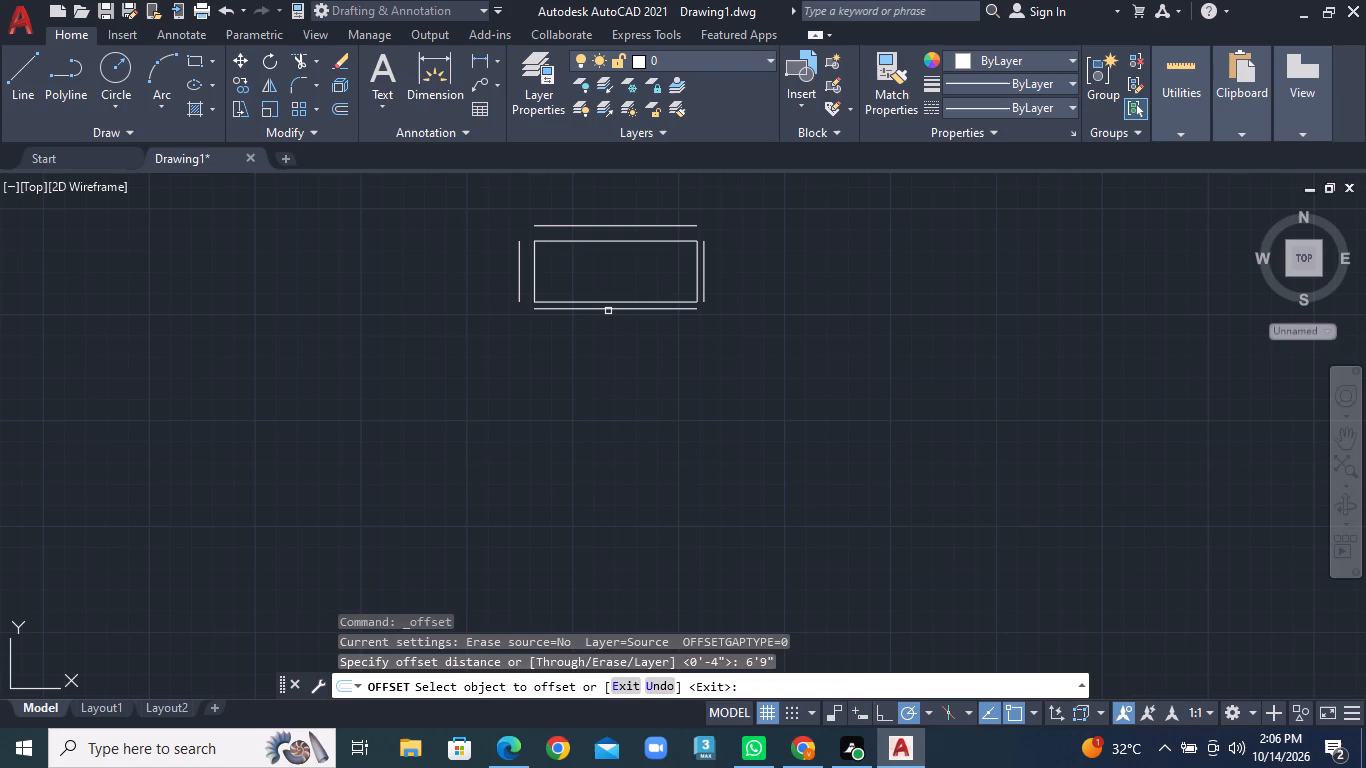
click(615, 309)
click(615, 402)
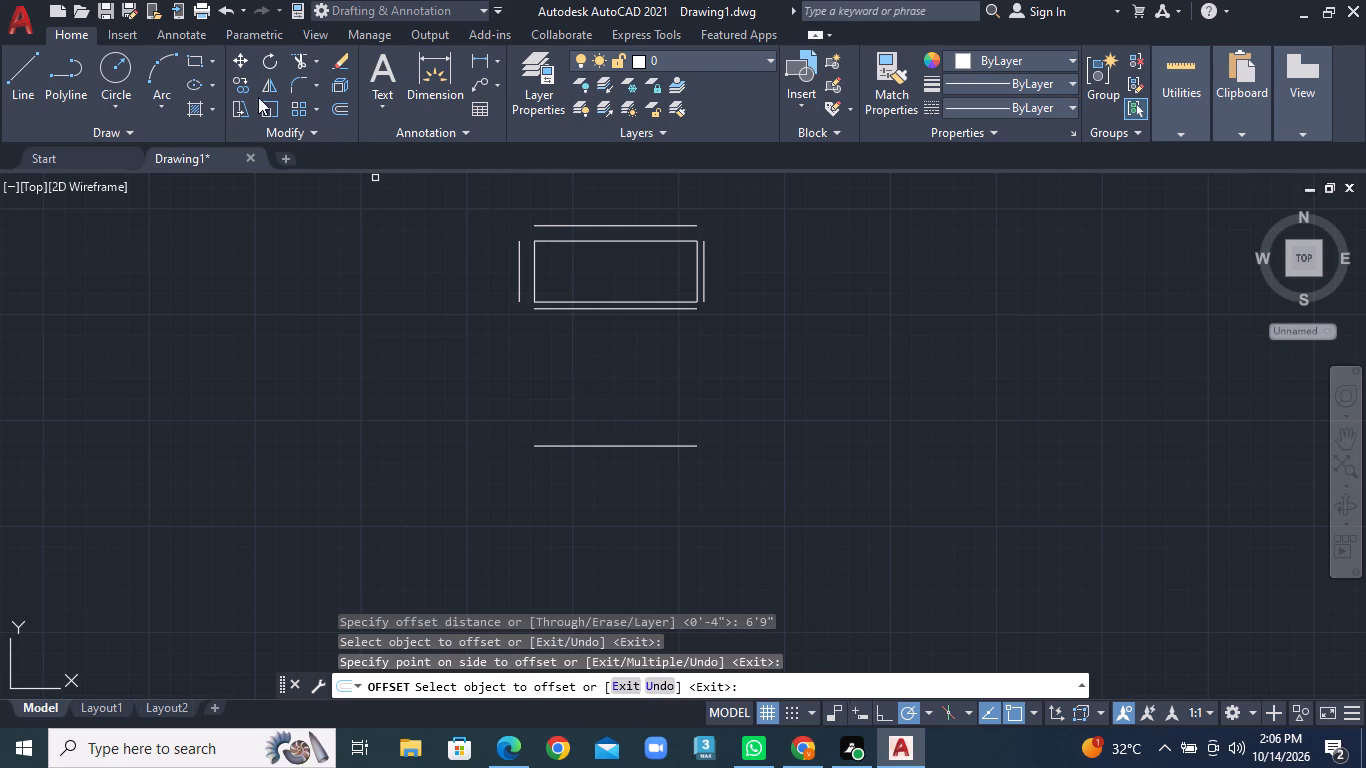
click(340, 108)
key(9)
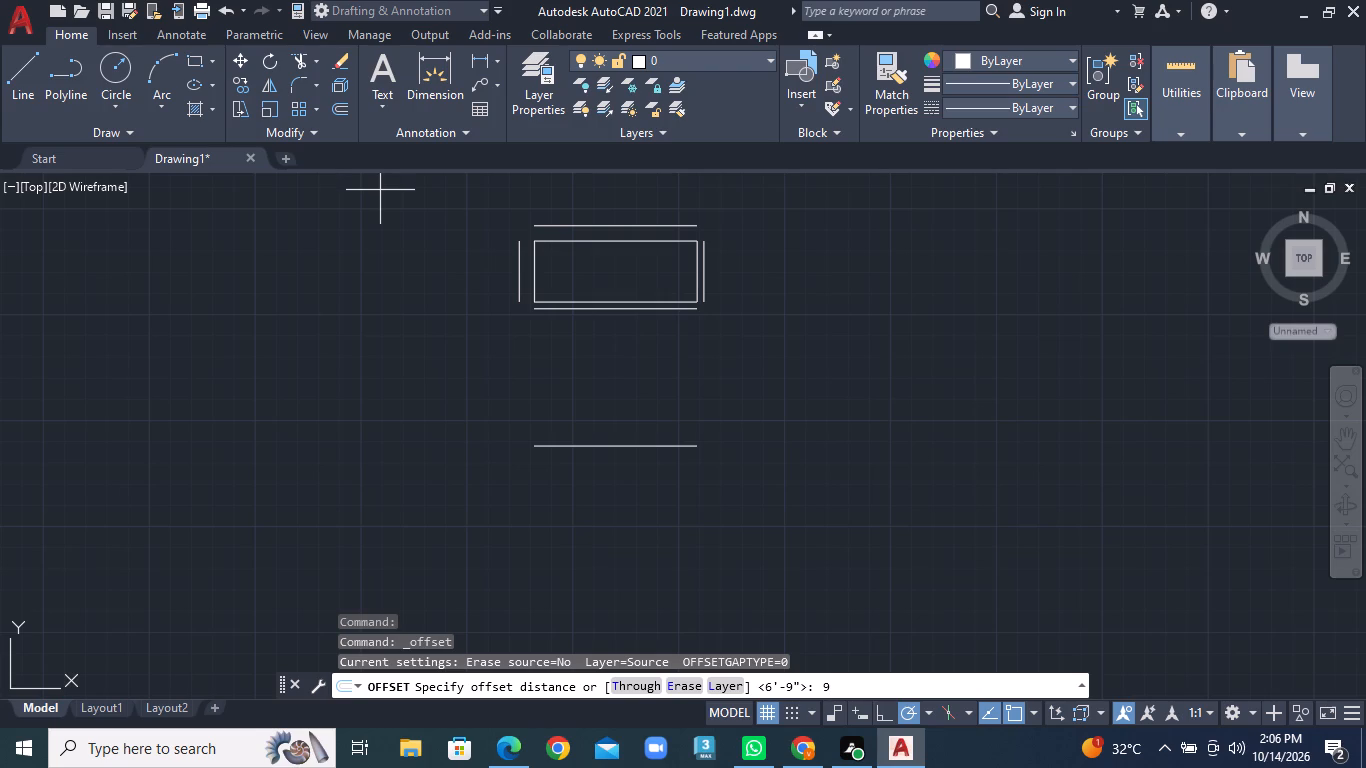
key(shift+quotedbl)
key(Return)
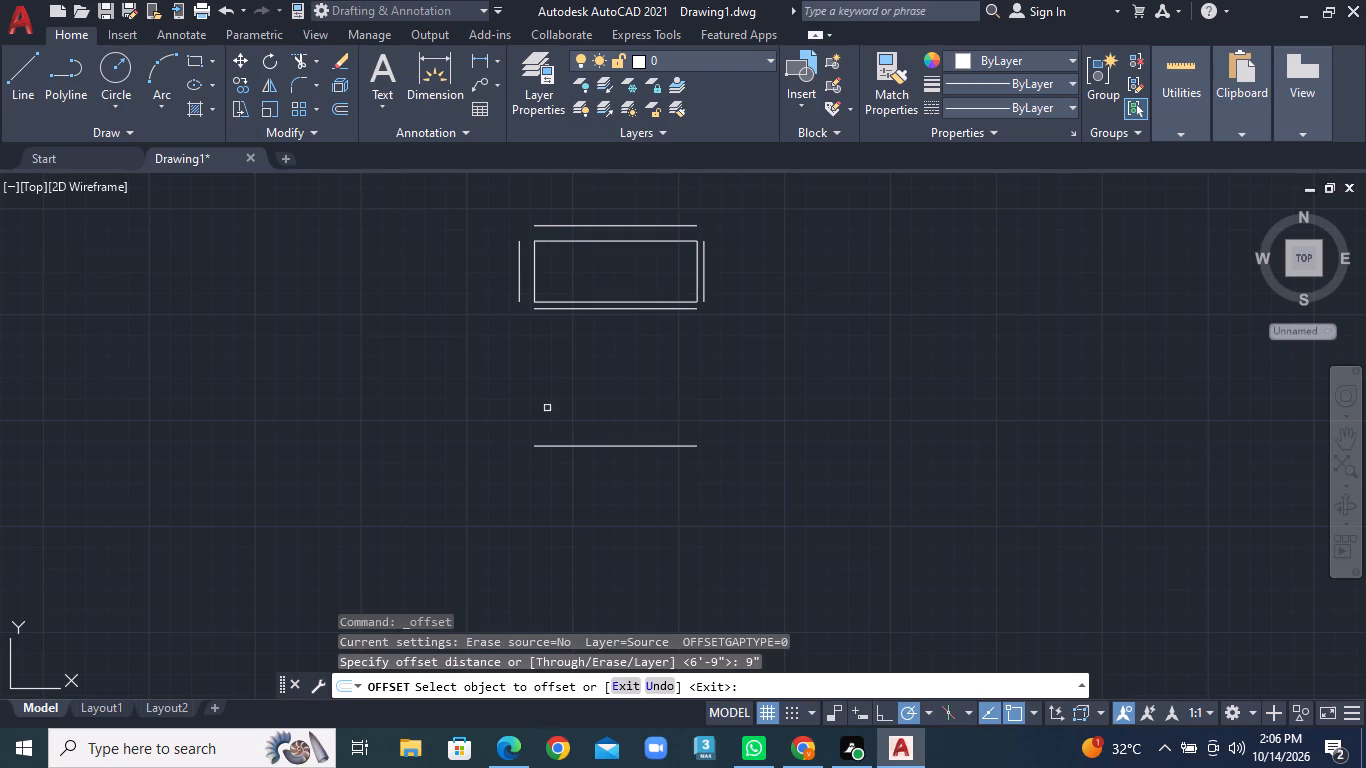
Draw a vertical line joining the left endpoints of the line just below the rectangle and its 6'9" offset copy.
click(9, 62)
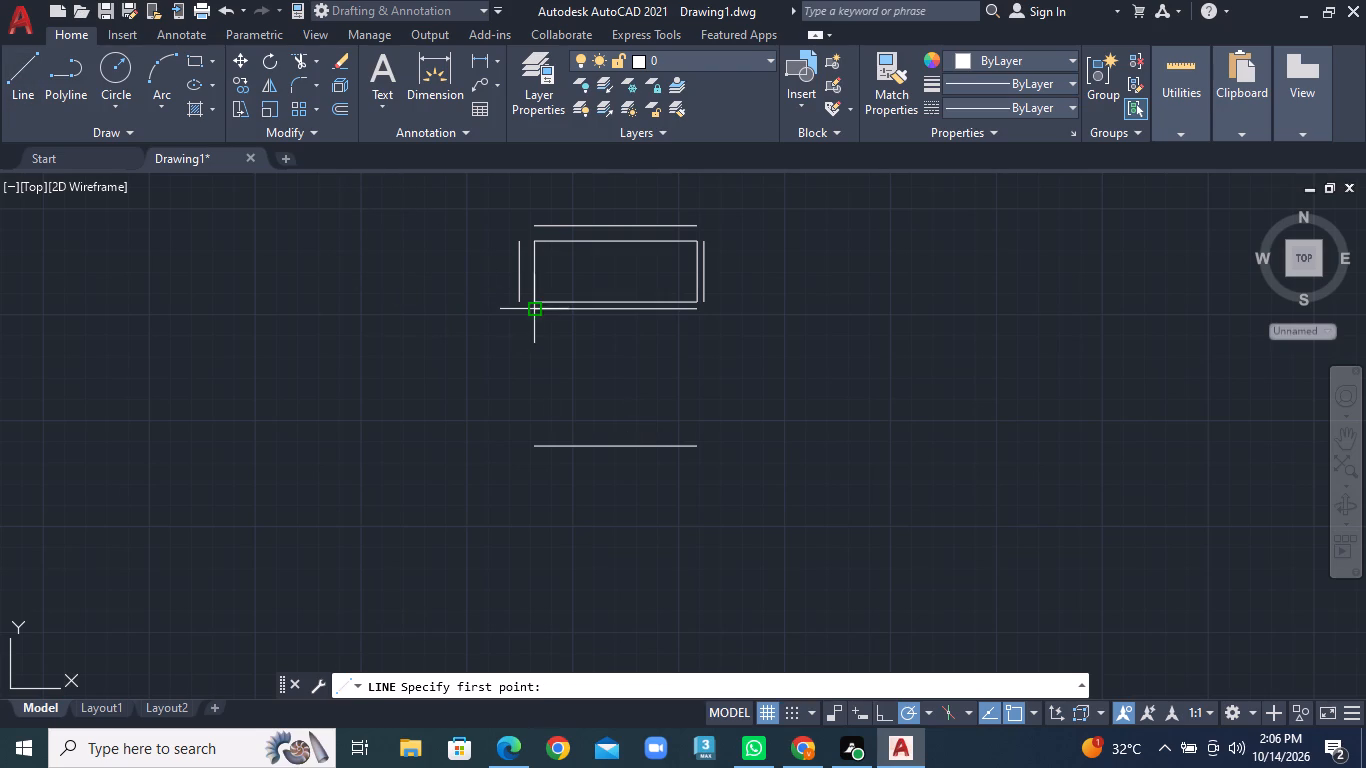
click(537, 311)
click(535, 449)
right_click(535, 449)
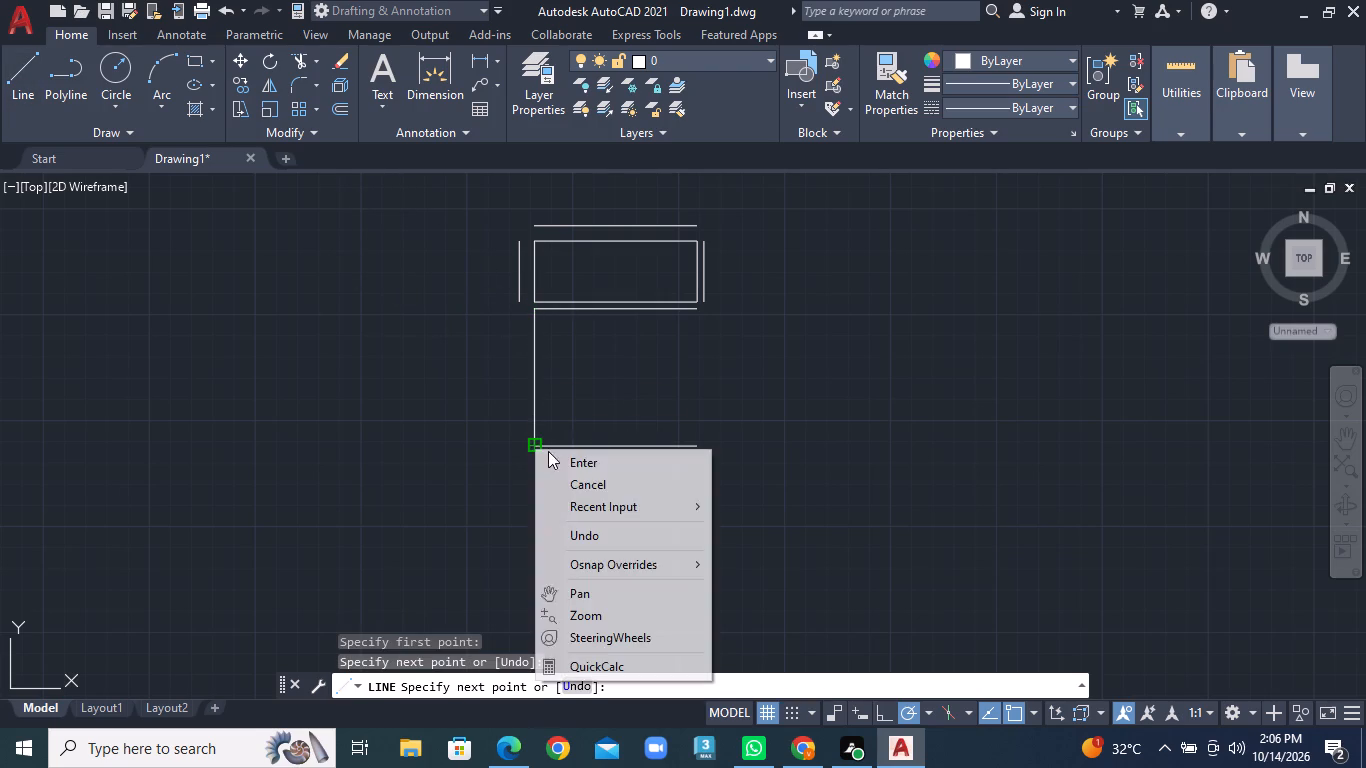
click(577, 467)
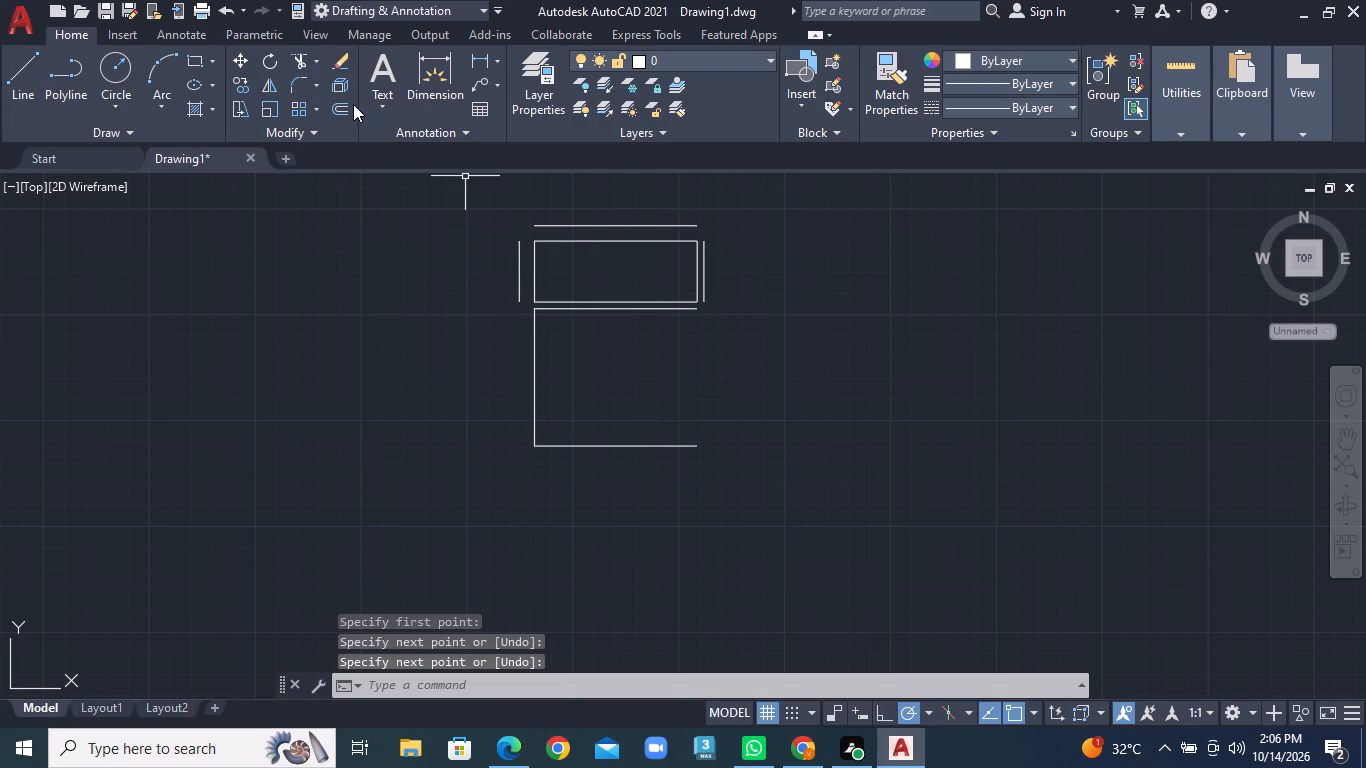
Offset the lower room's left vertical line outward by 9".
click(342, 105)
key(9)
key(shift+quotedbl)
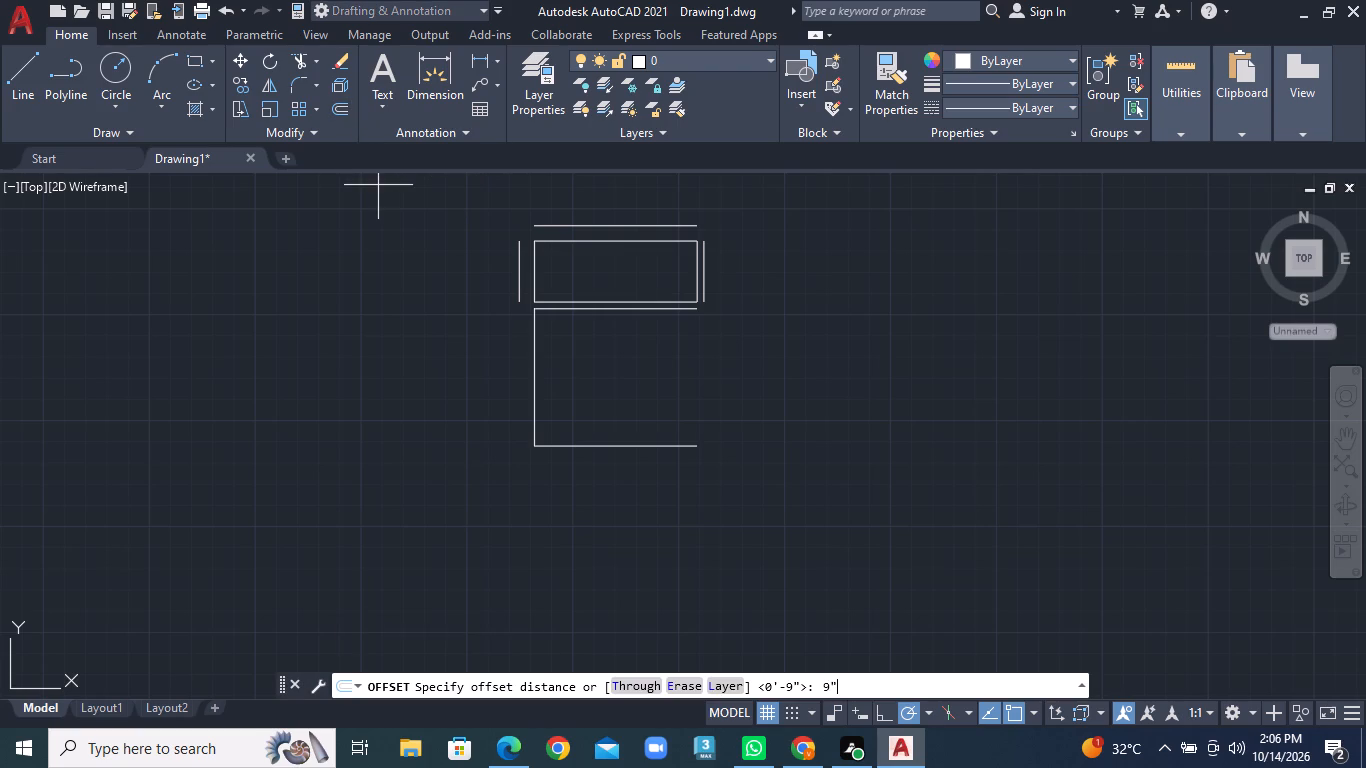
key(Return)
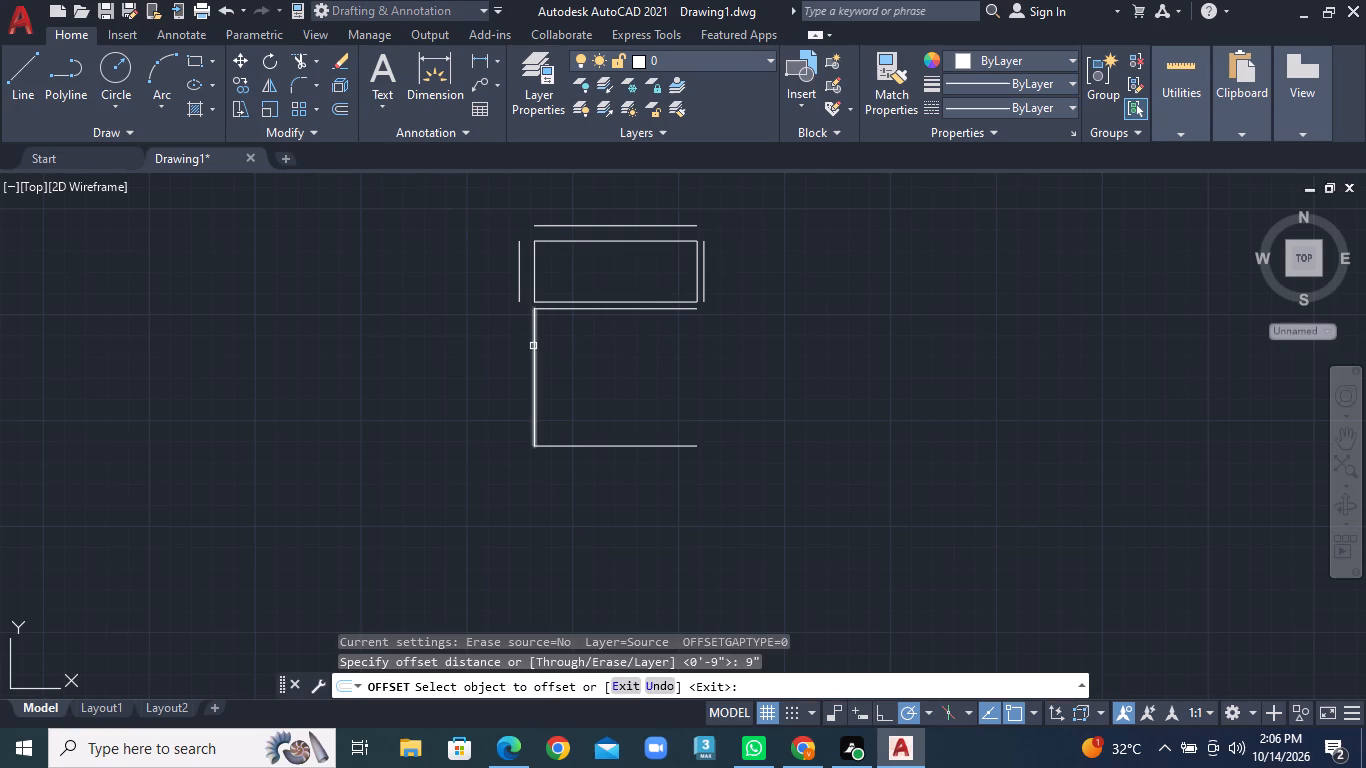
click(533, 346)
click(506, 346)
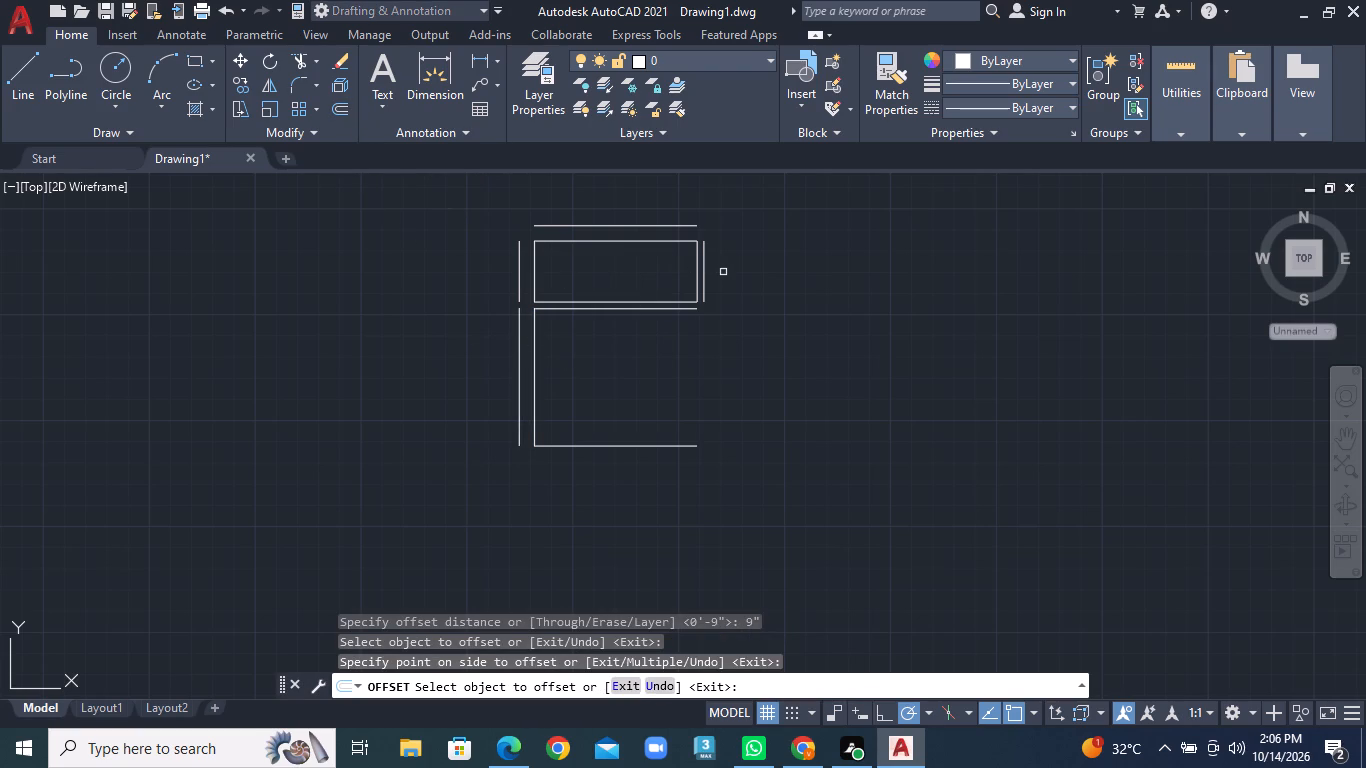
Close the lower room with a vertical line joining the right endpoints of its top and bottom lines.
click(345, 104)
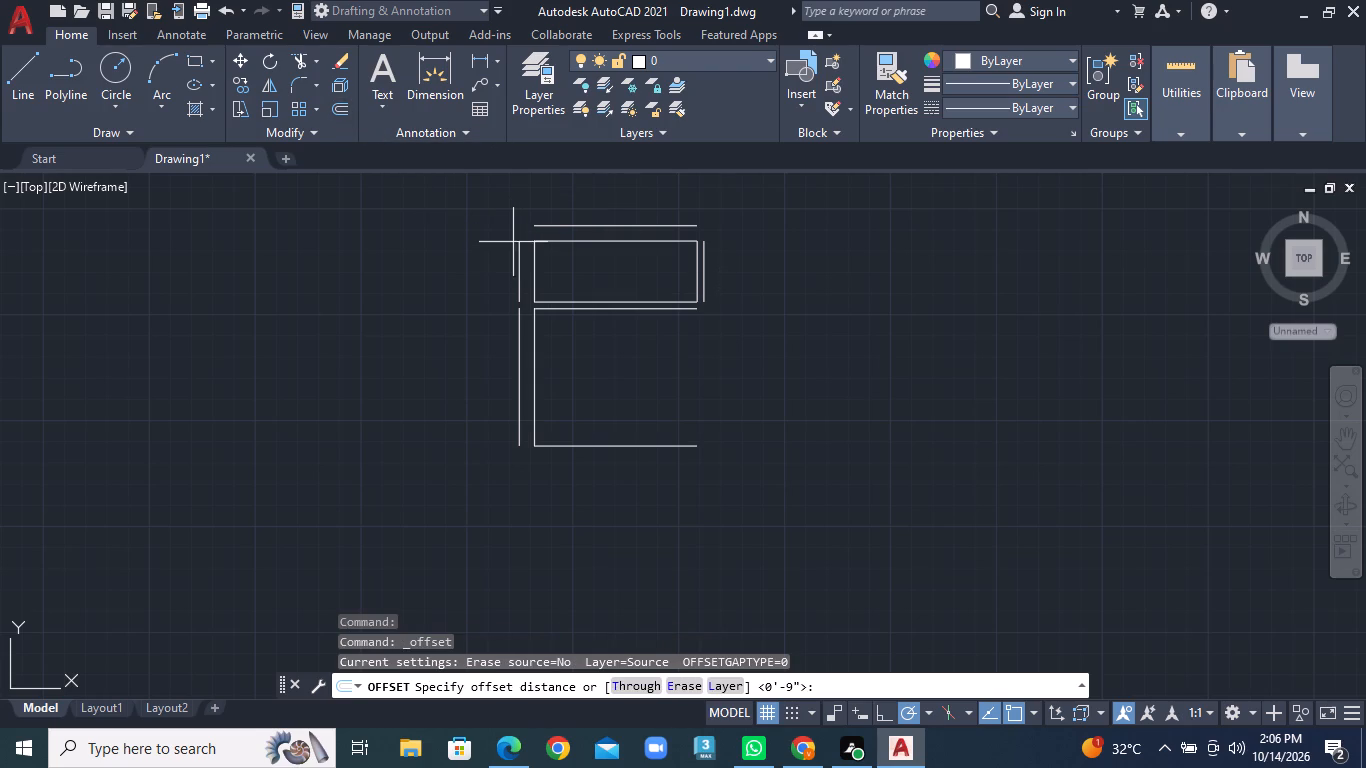
click(14, 89)
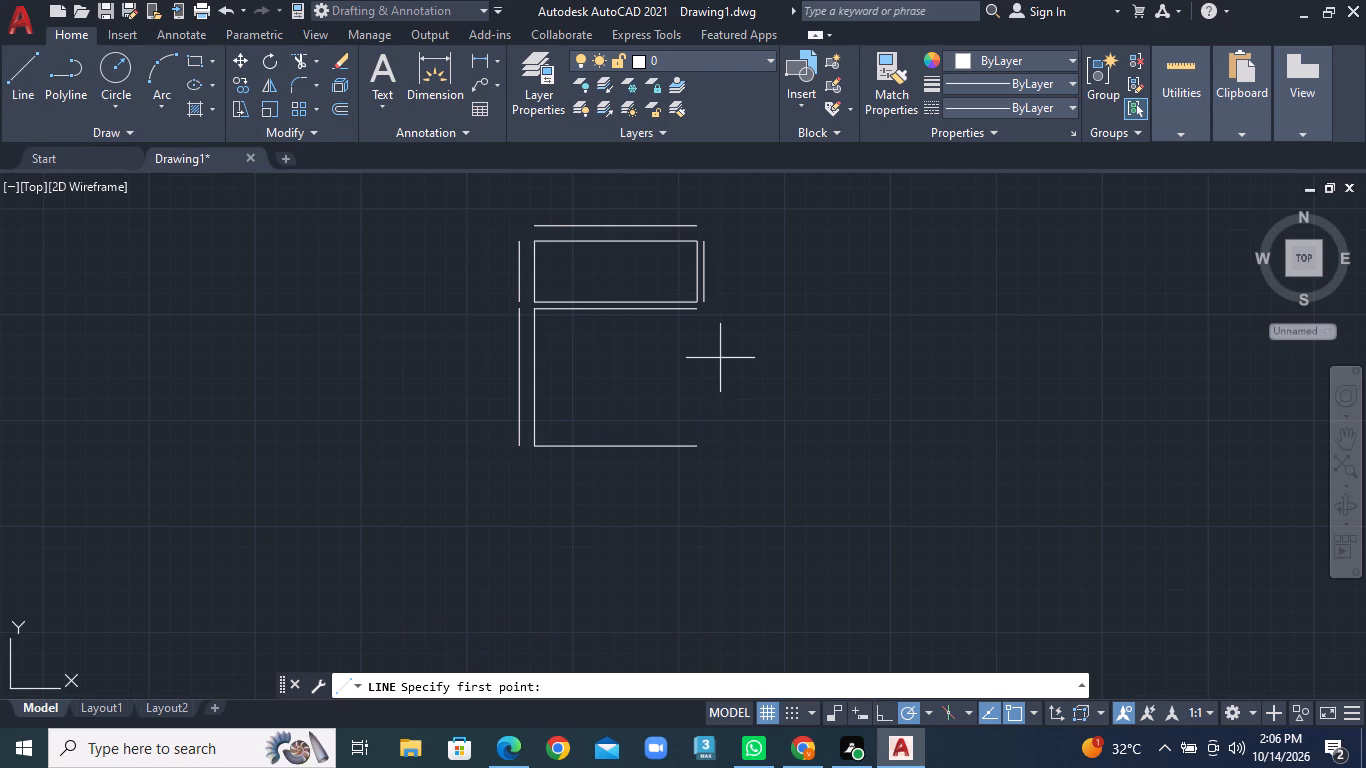
click(698, 313)
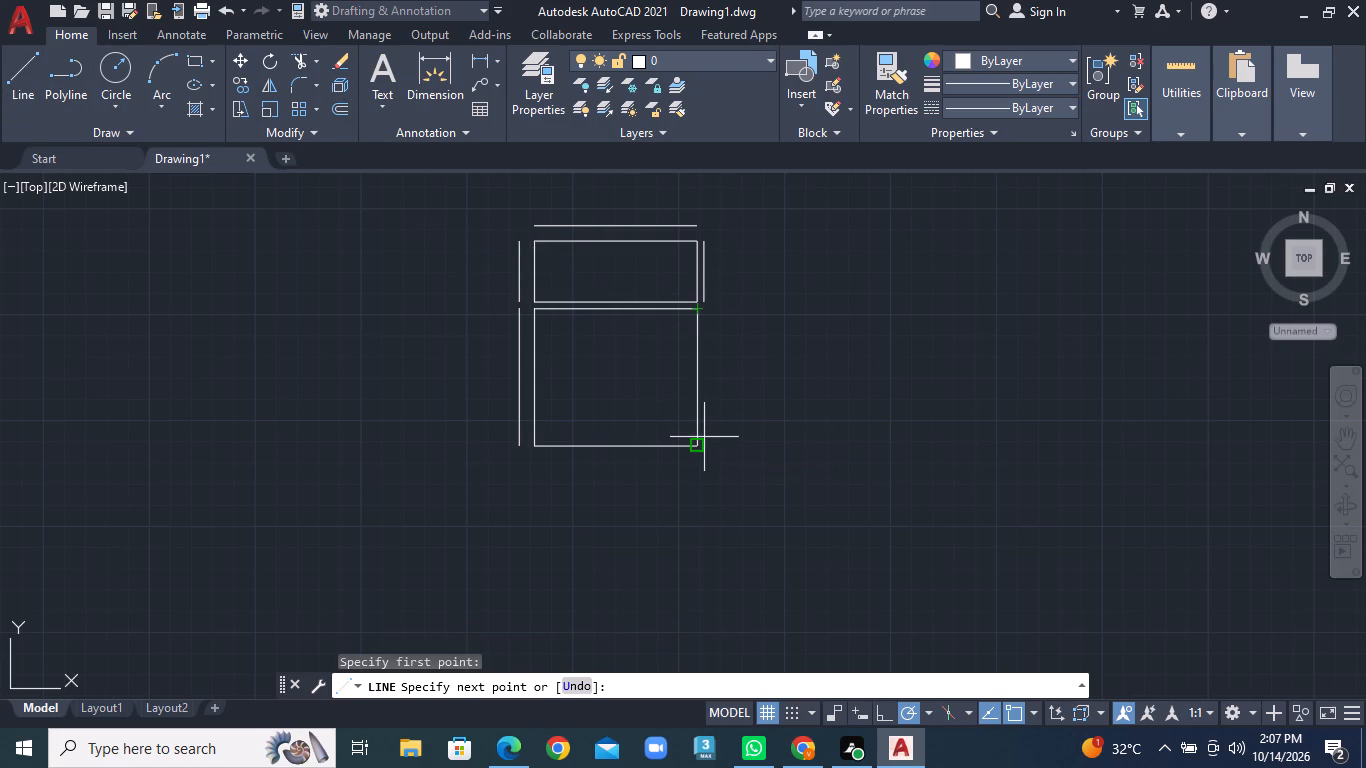
click(704, 437)
right_click(704, 437)
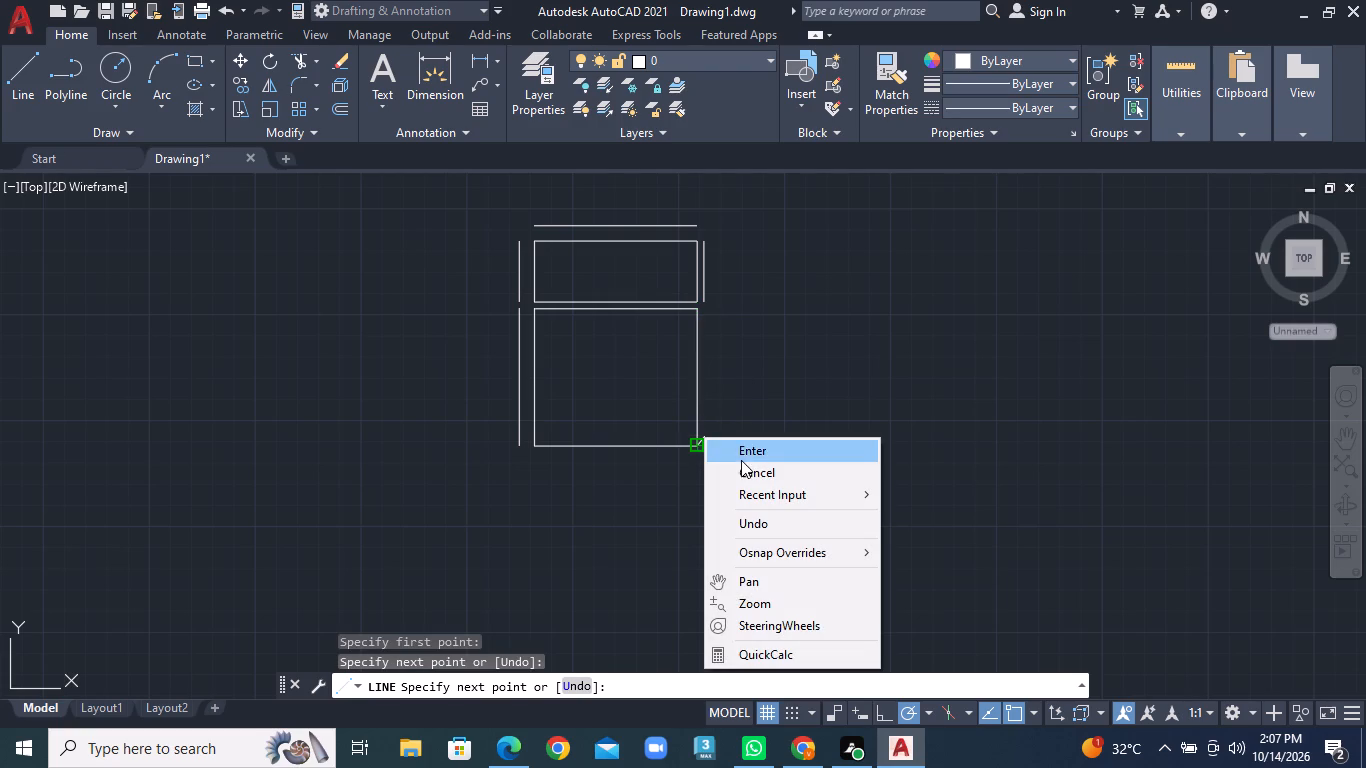
click(743, 453)
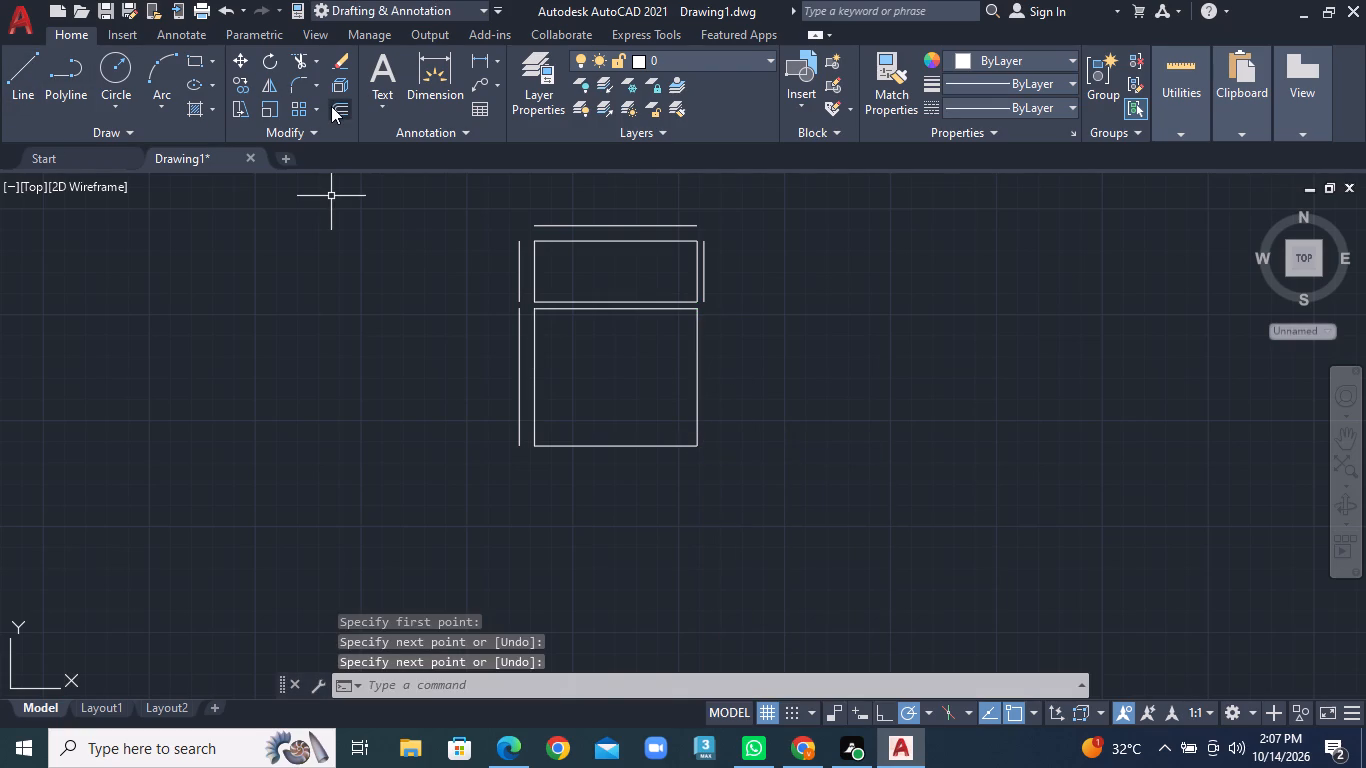
Offset the lower room's right vertical line outward by 4".
click(331, 106)
text(4")
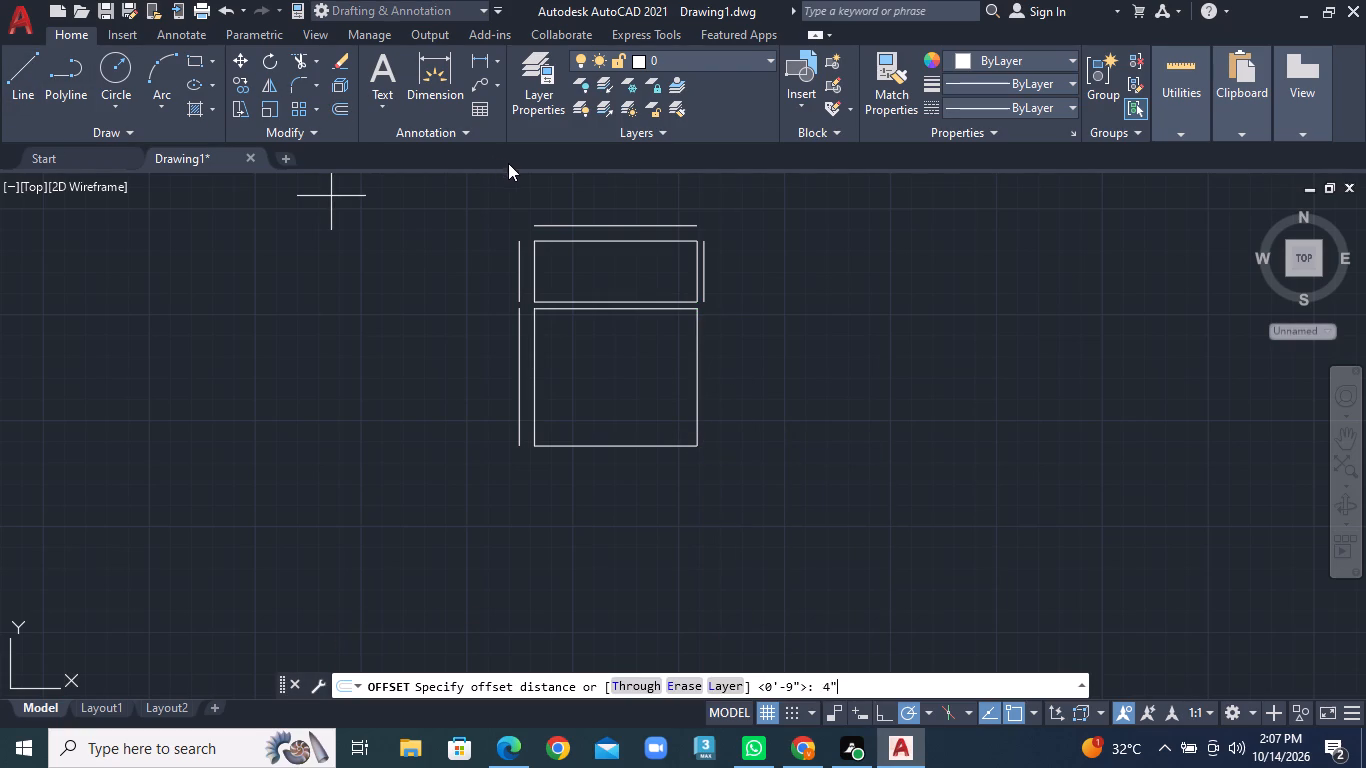
key(Return)
double_click(695, 342)
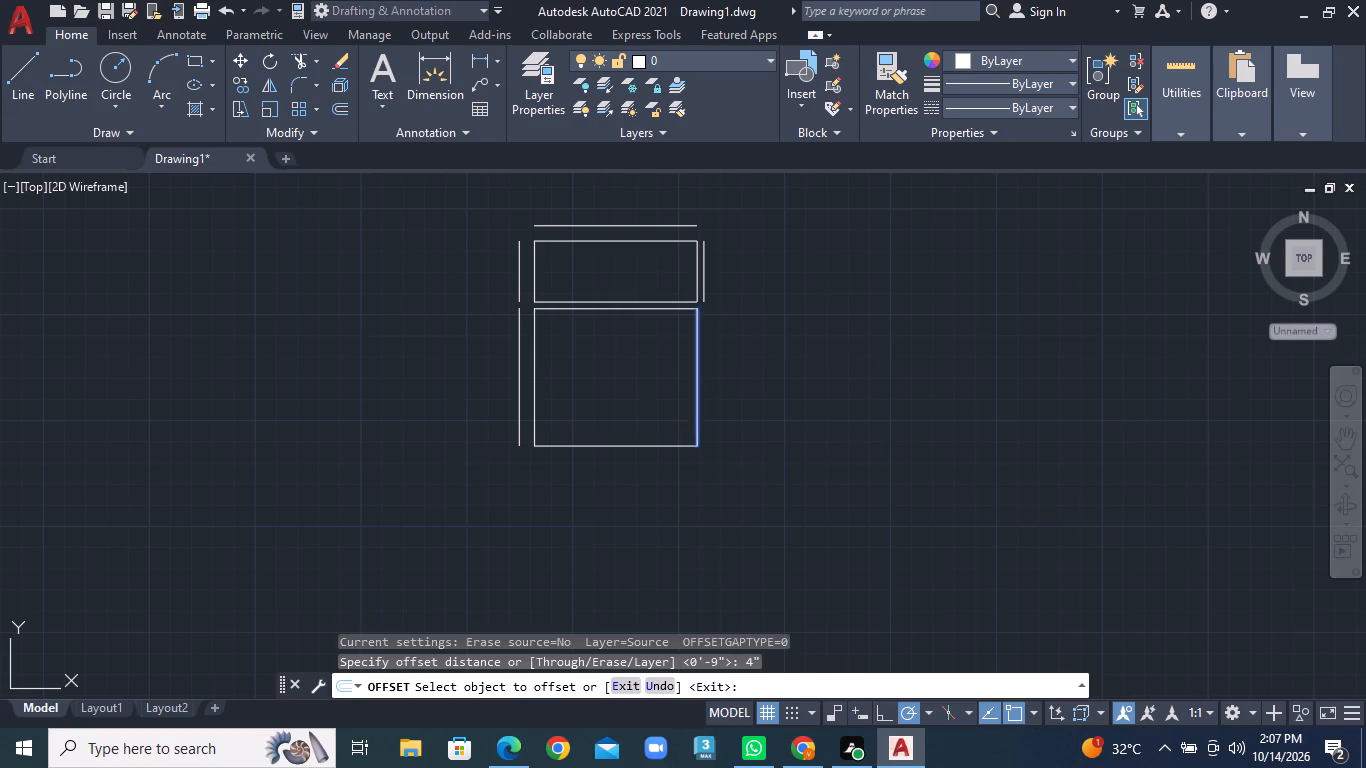
click(747, 343)
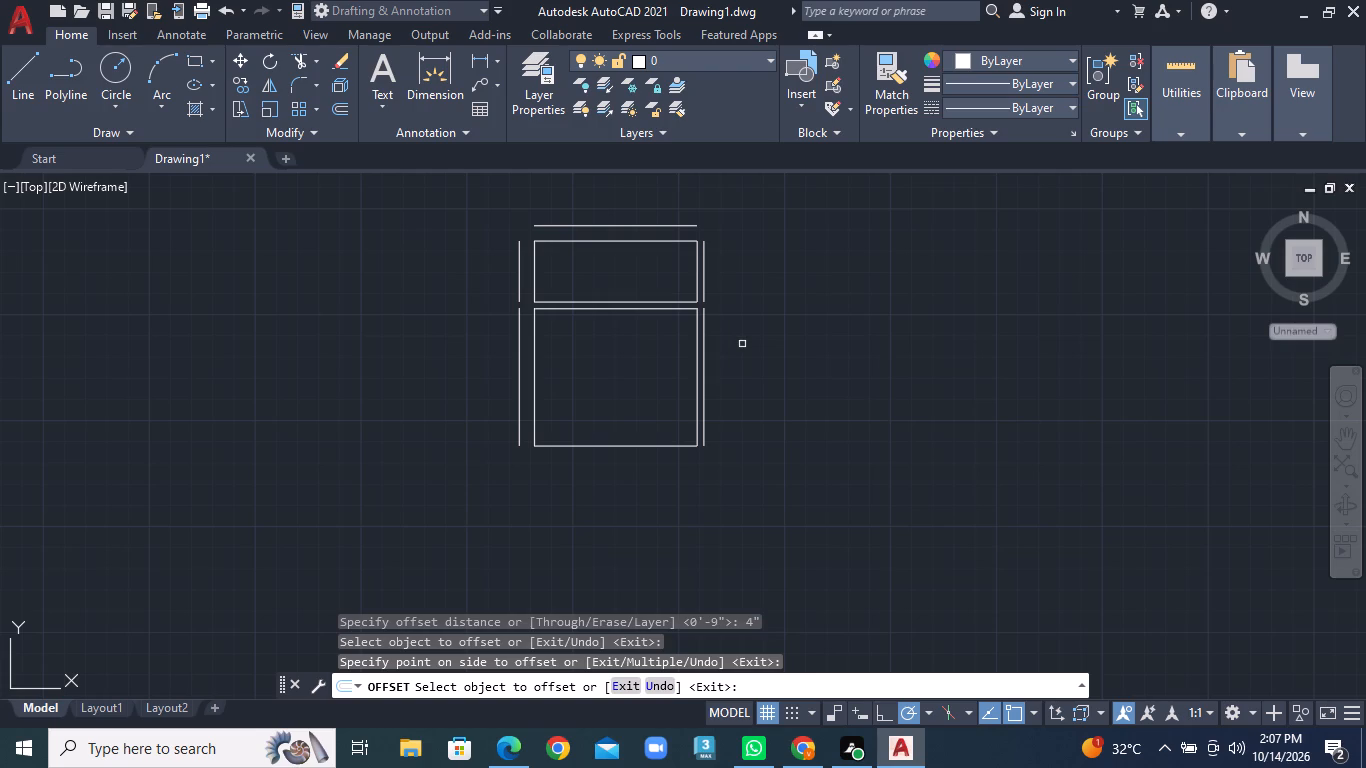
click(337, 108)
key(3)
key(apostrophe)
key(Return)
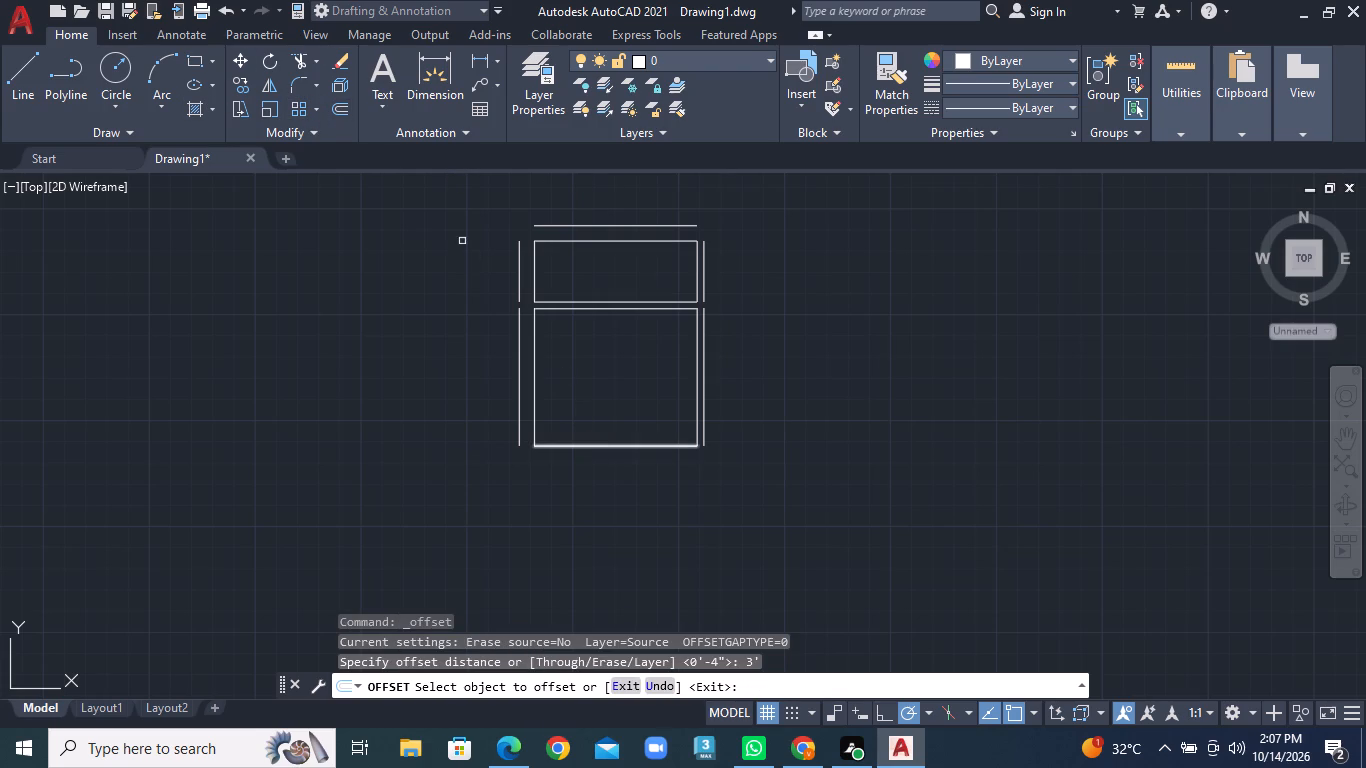
Offset the bottom line of the lower room downward by 4".
click(342, 110)
key(4)
key(shift+quotedbl)
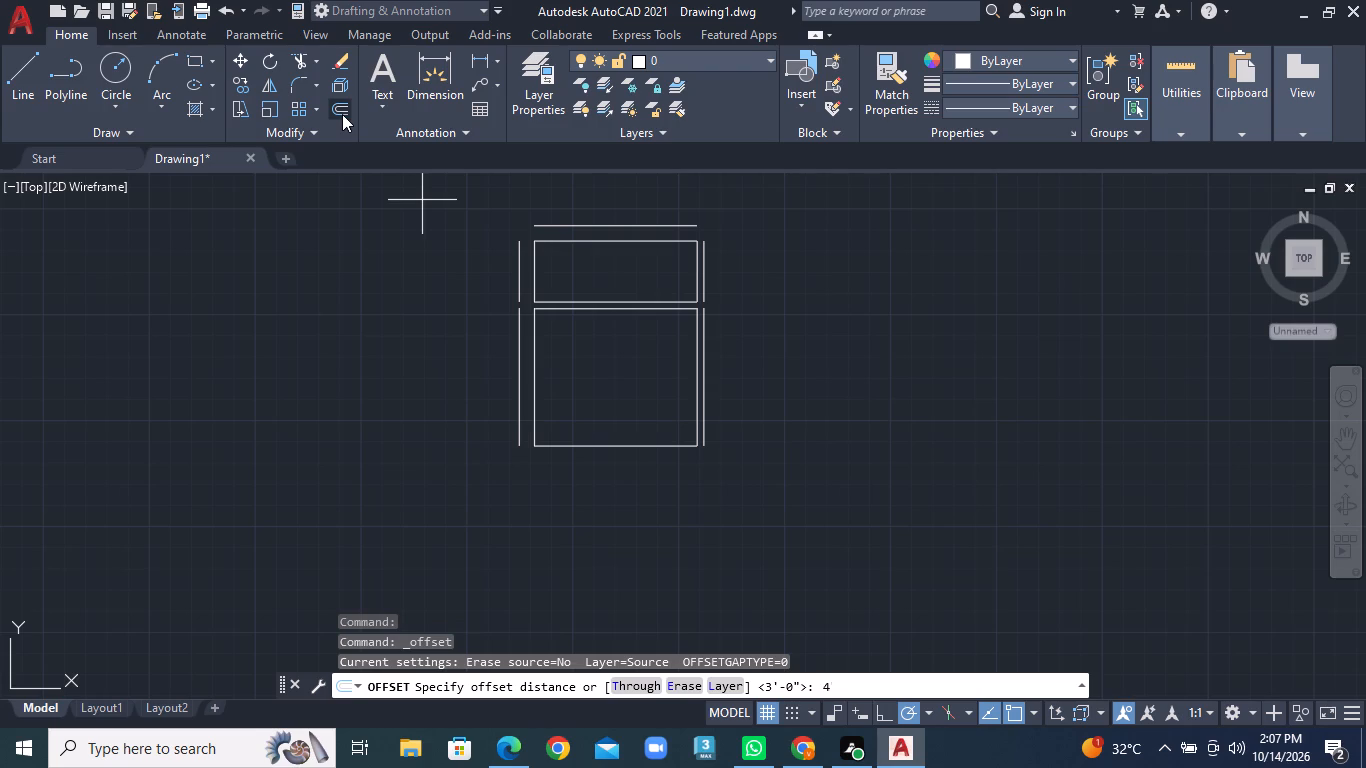
key(Return)
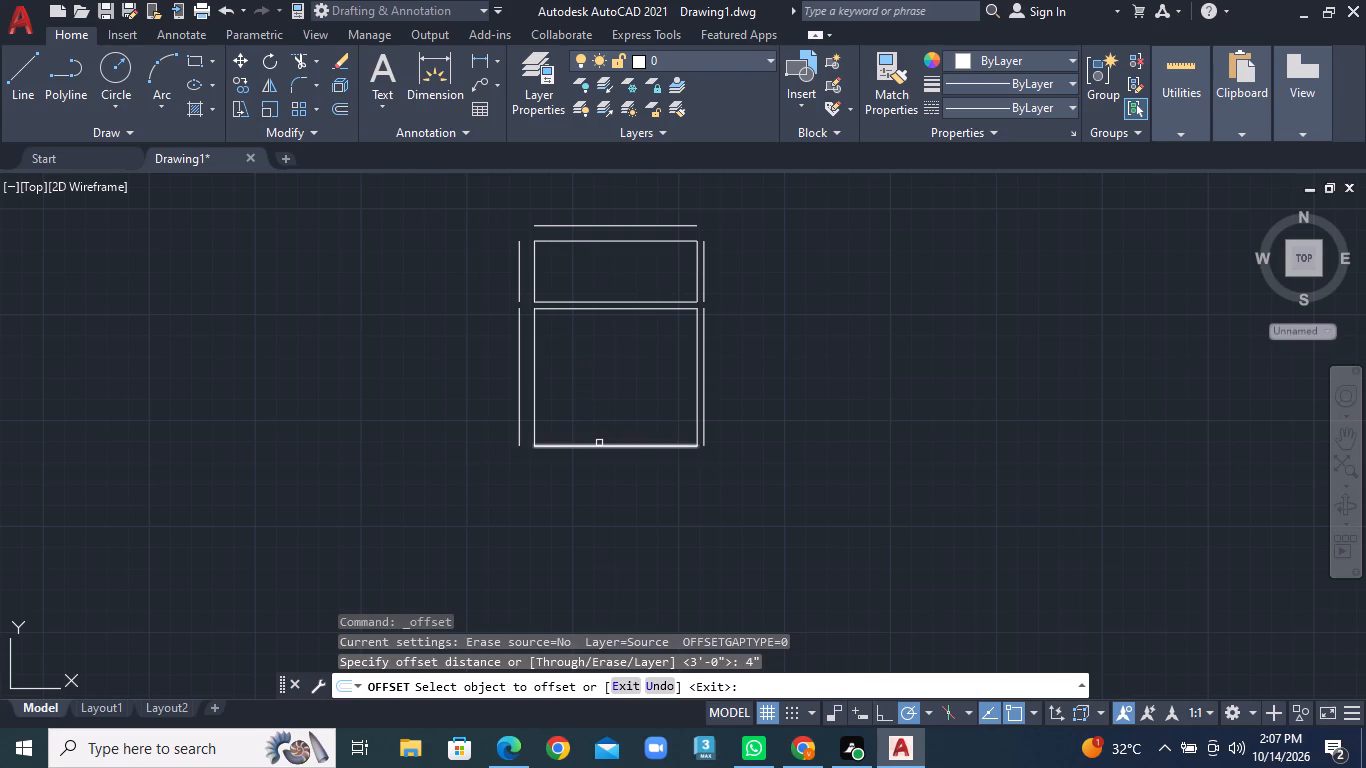
click(599, 446)
click(602, 489)
Offset the new line below the lower room downward by 3' for the bottom edge of a third room.
middle_drag(617, 418, 592, 405)
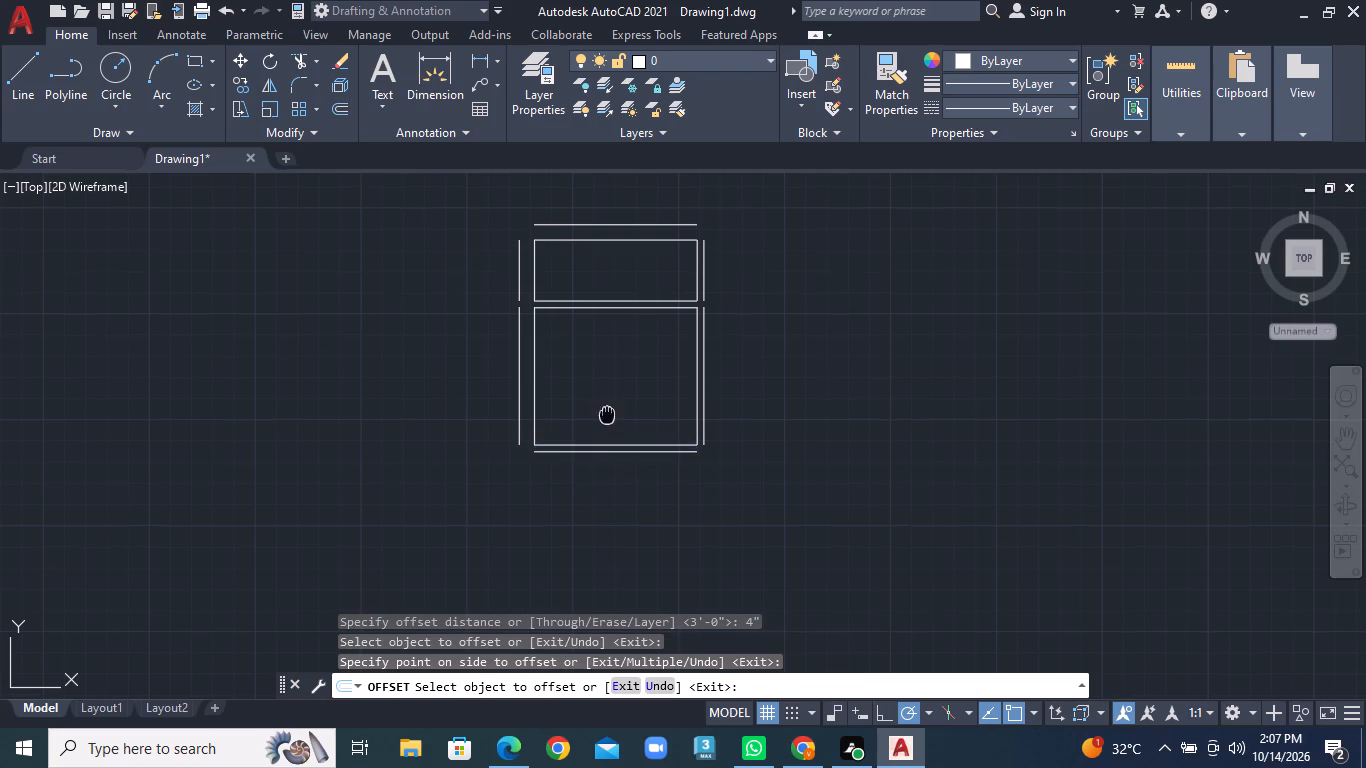
middle_drag(592, 405, 556, 307)
click(344, 112)
key(3)
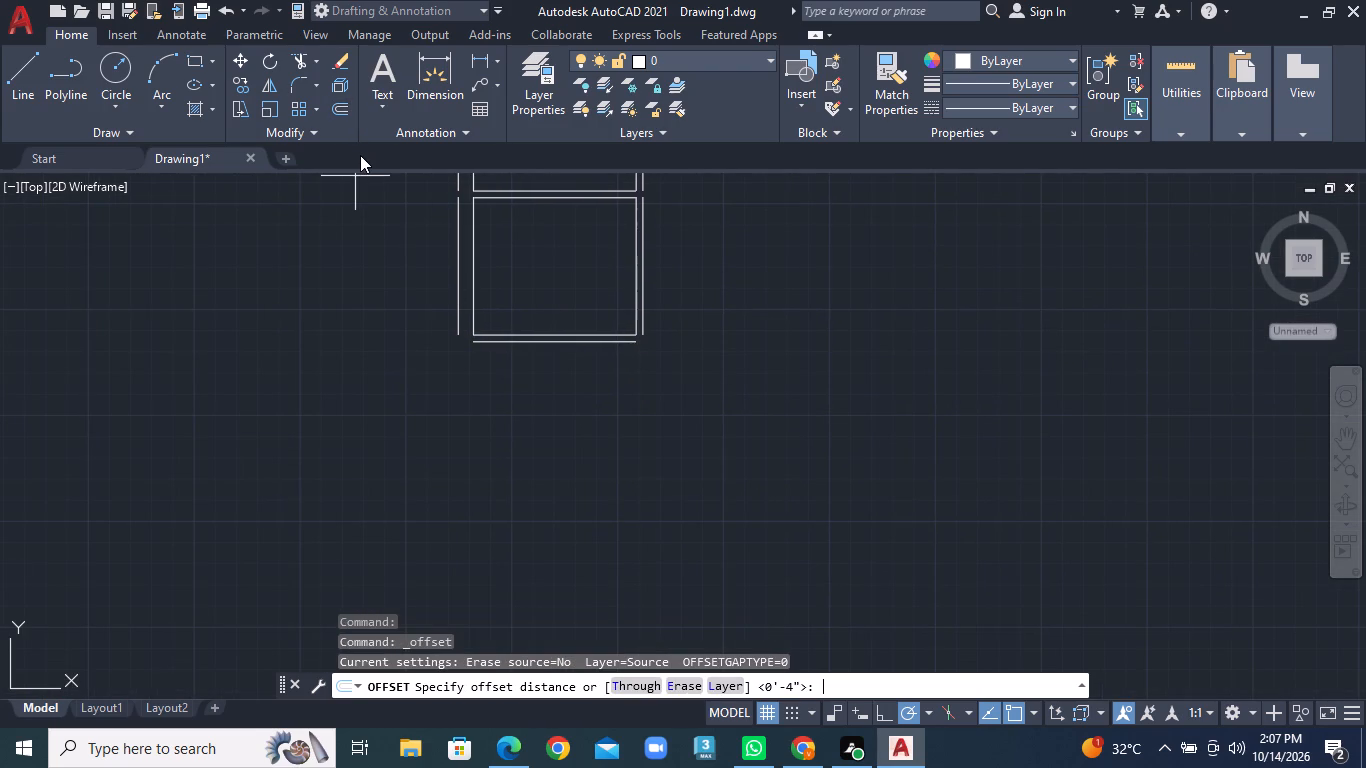
key(apostrophe)
key(Return)
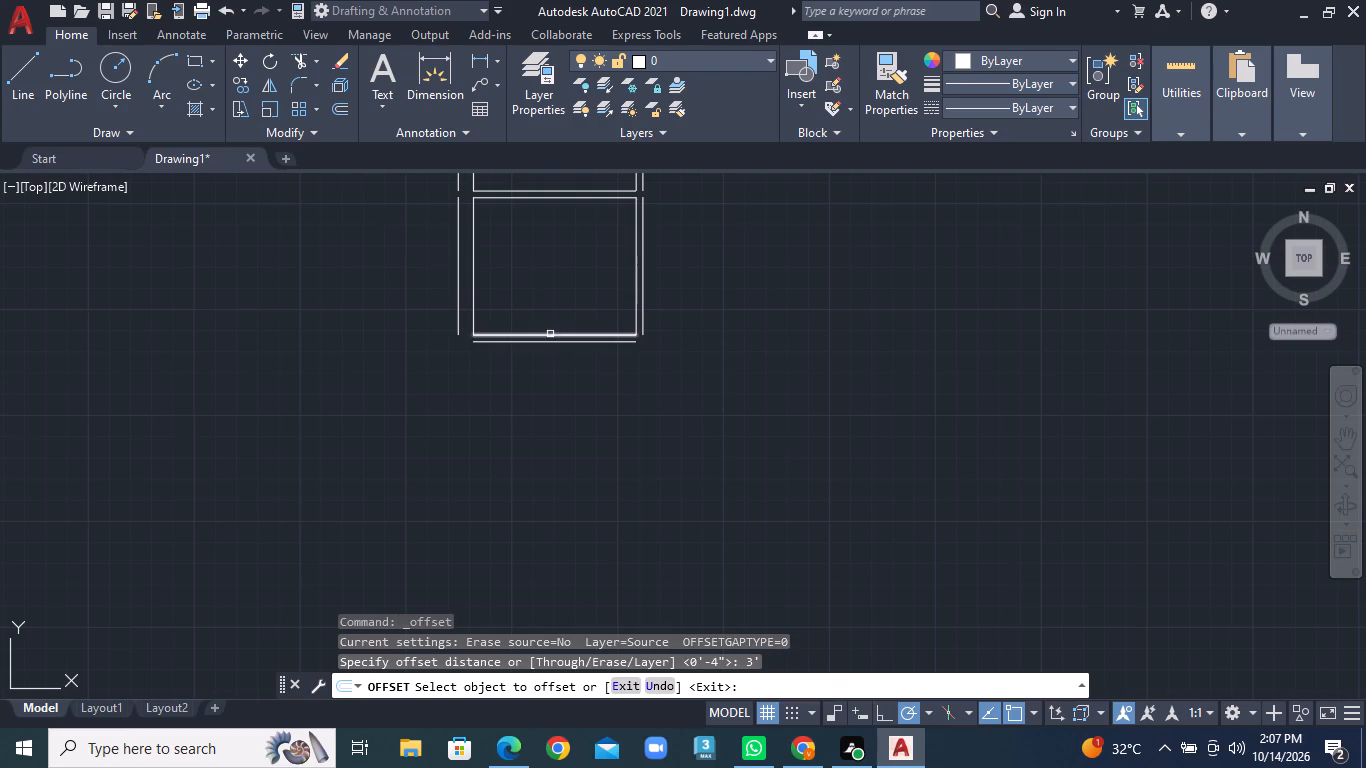
click(556, 343)
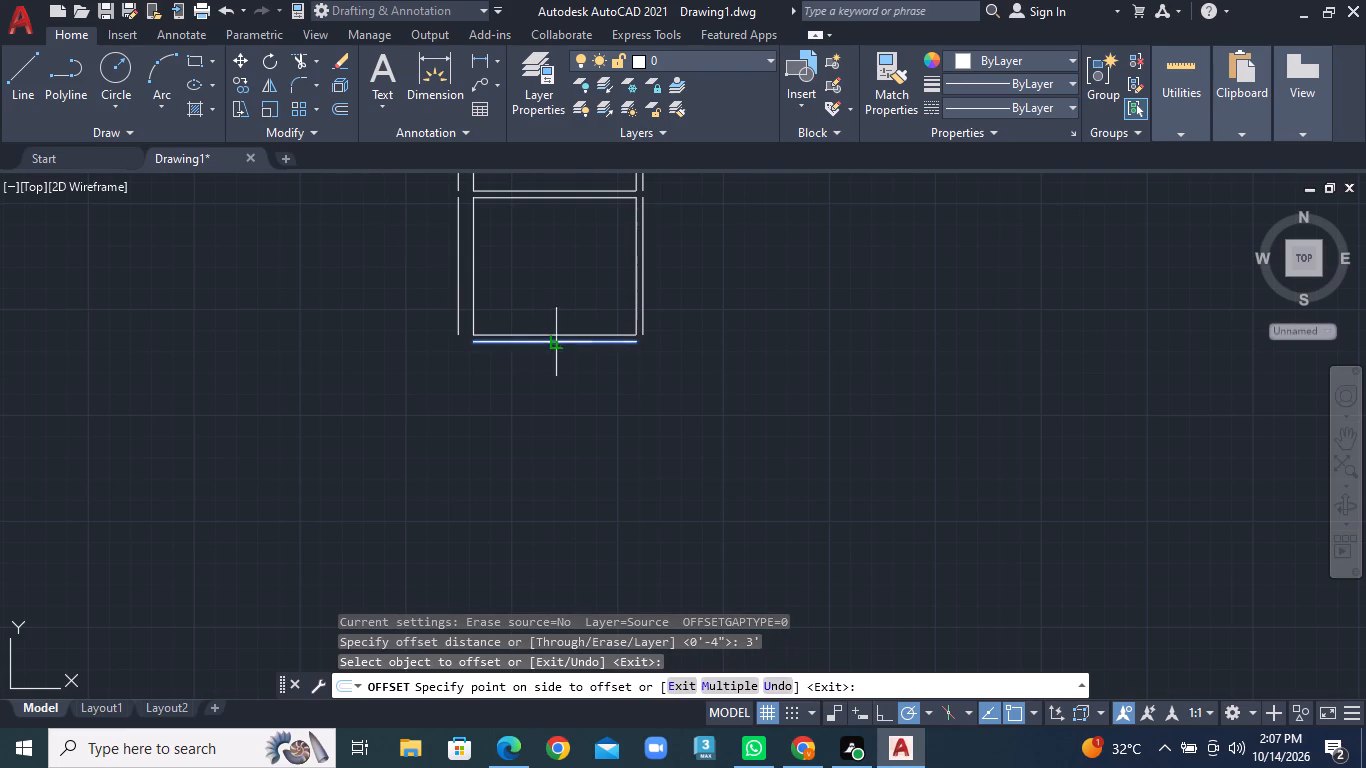
click(547, 408)
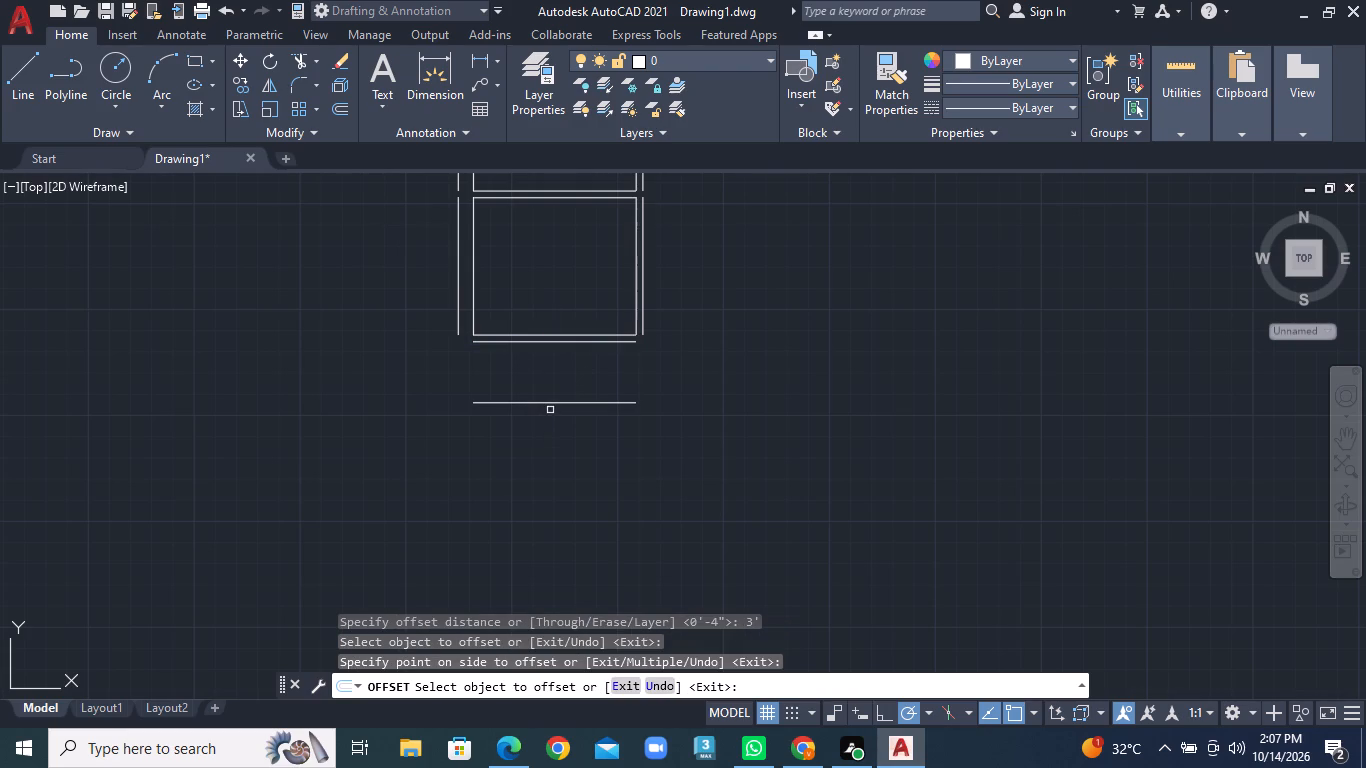
Draw a vertical line joining the left endpoints of the third room's top and bottom lines.
middle_drag(548, 332, 526, 387)
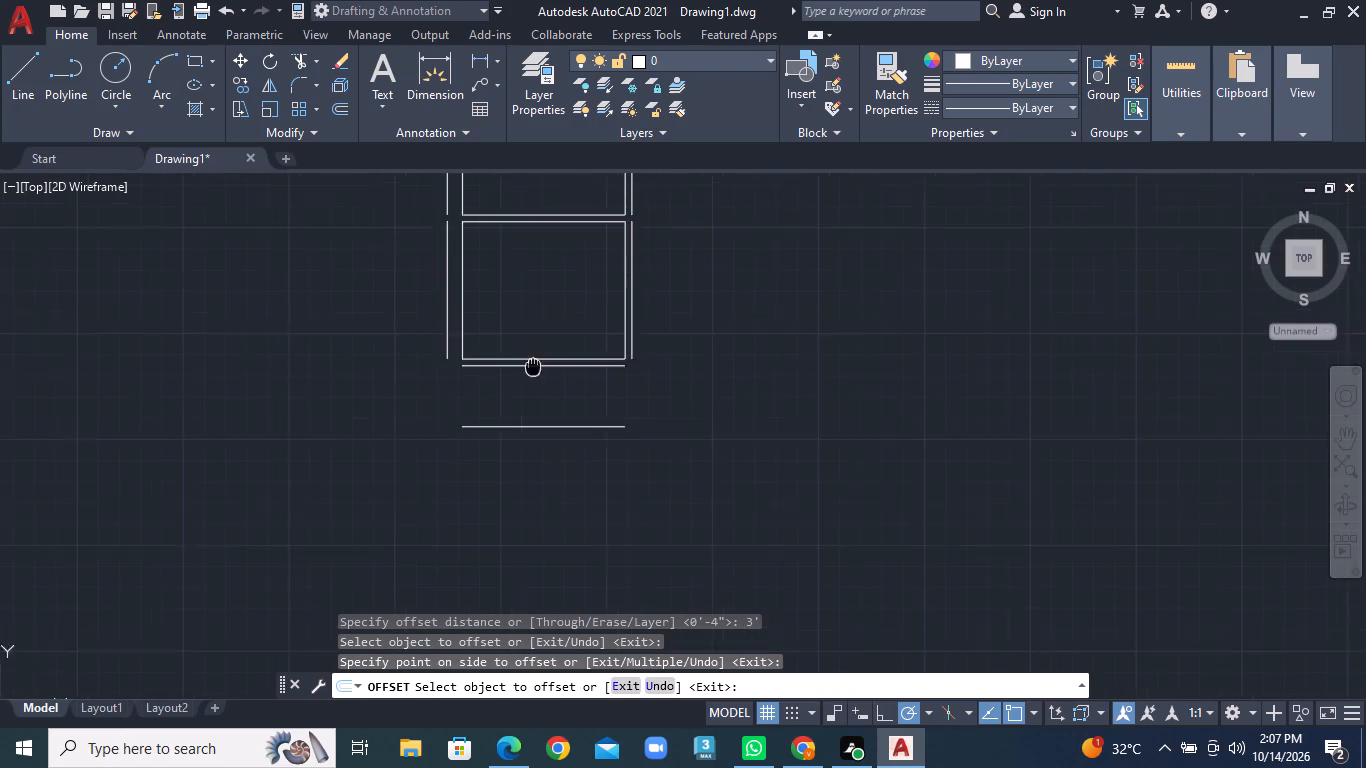
middle_drag(526, 387, 508, 459)
middle_drag(508, 459, 516, 442)
click(12, 102)
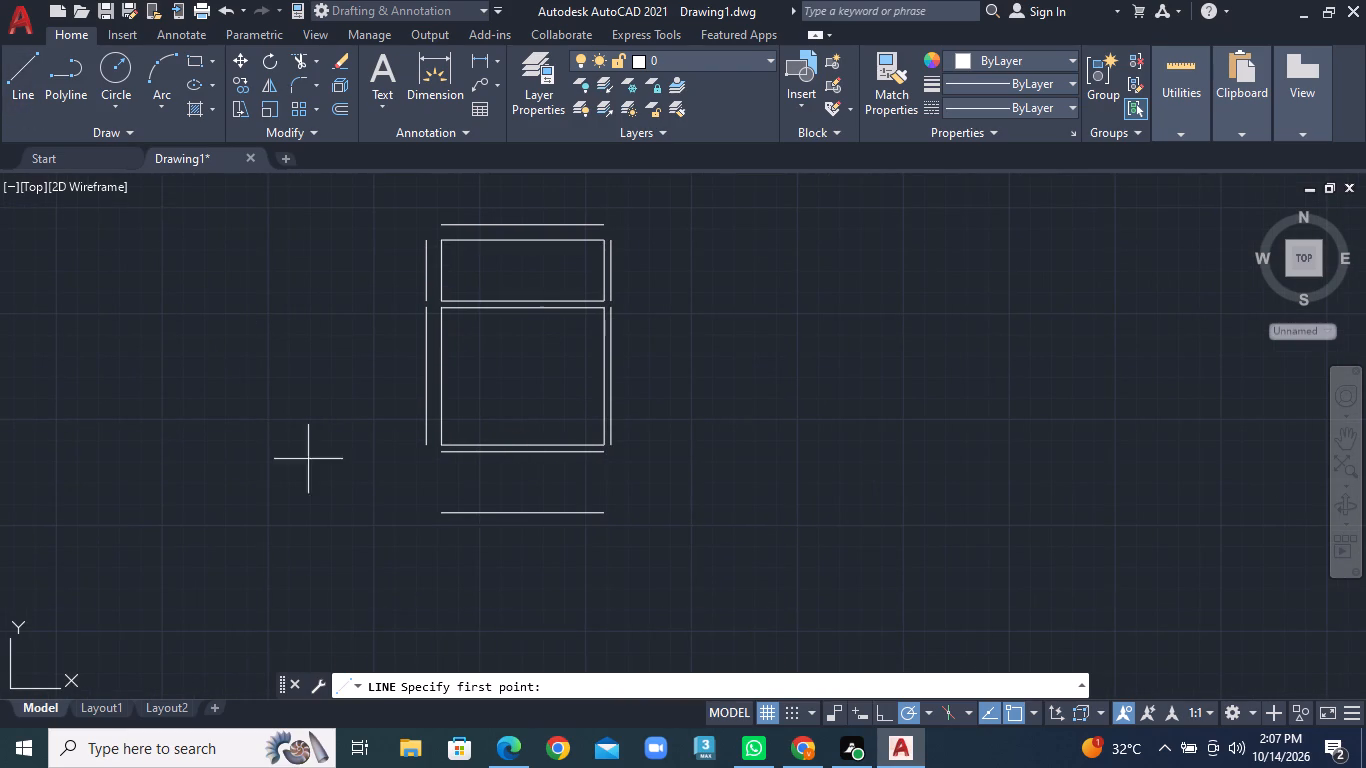
scroll(434, 566, up, 2)
click(450, 280)
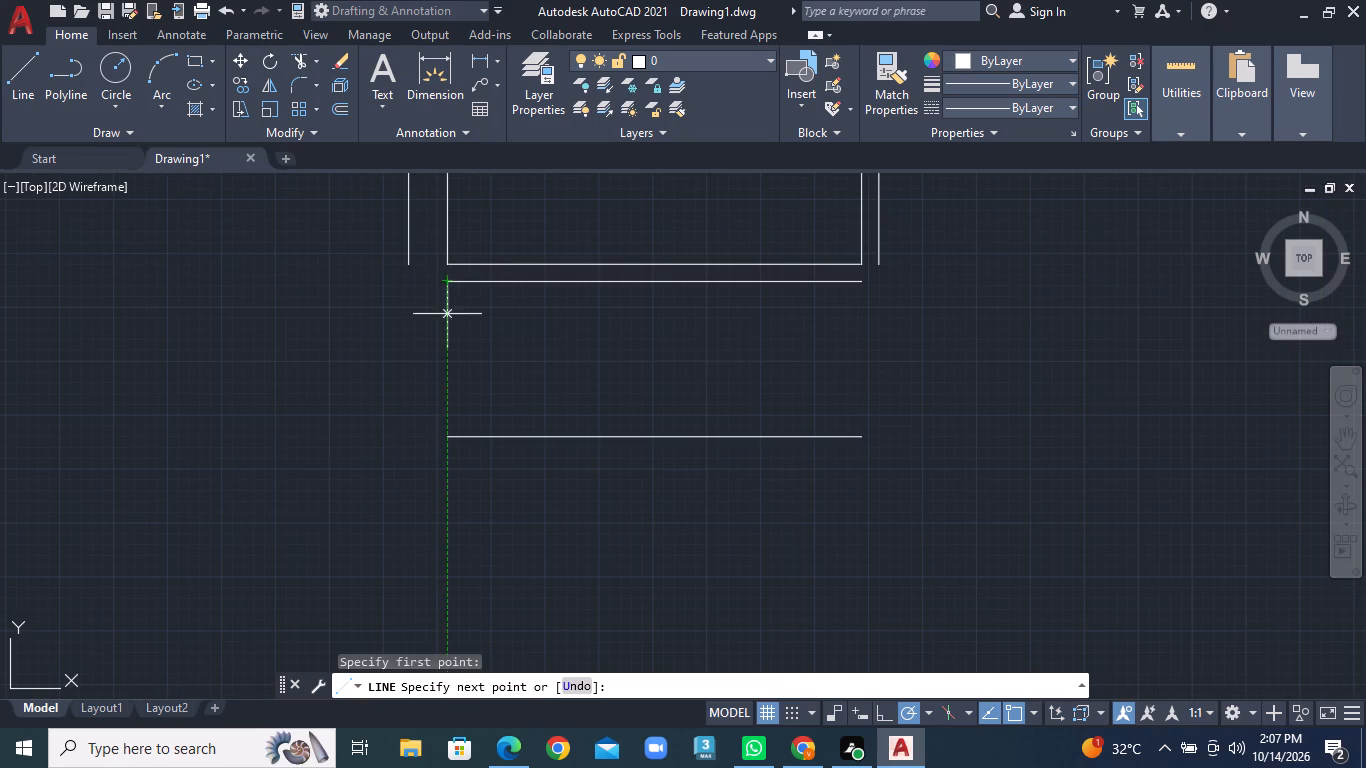
click(443, 437)
right_click(443, 437)
click(461, 455)
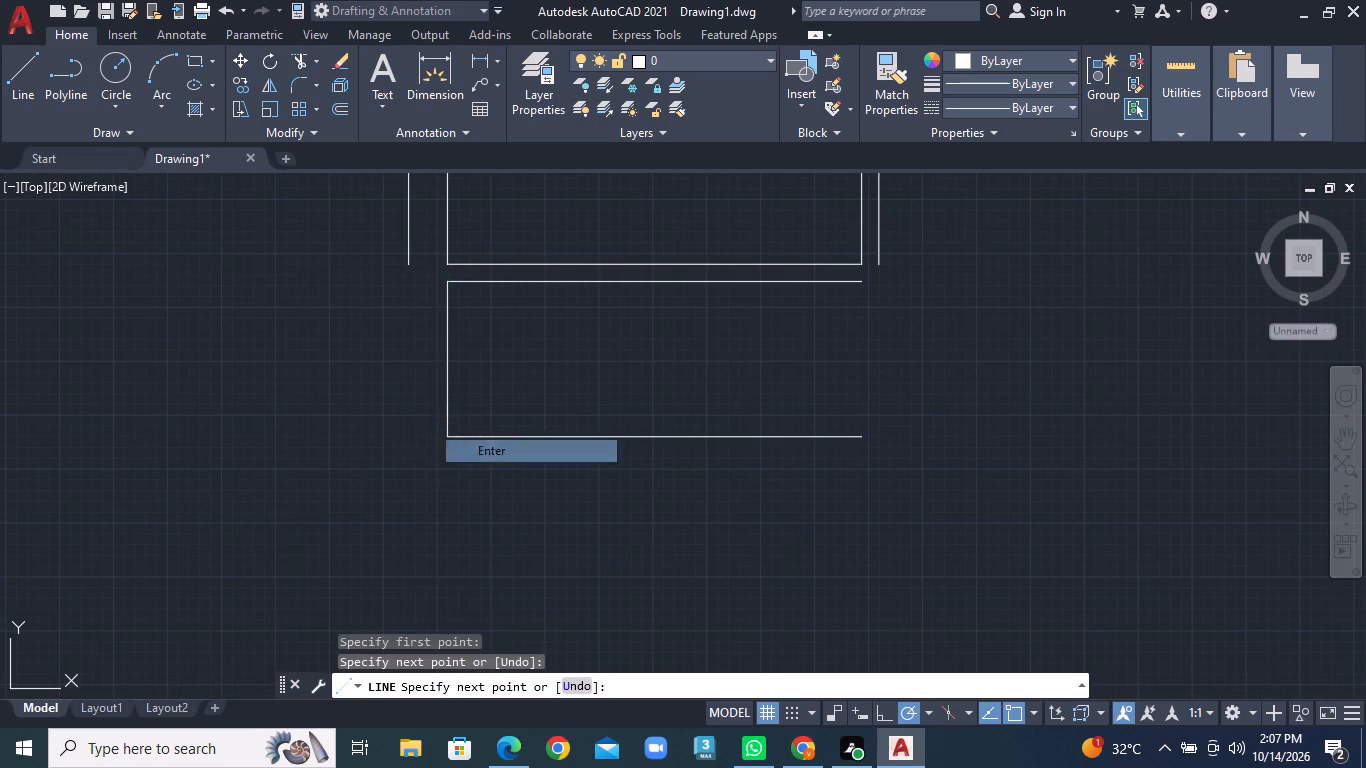
Close the third room with a vertical line joining the right endpoints of its top and bottom lines.
click(34, 75)
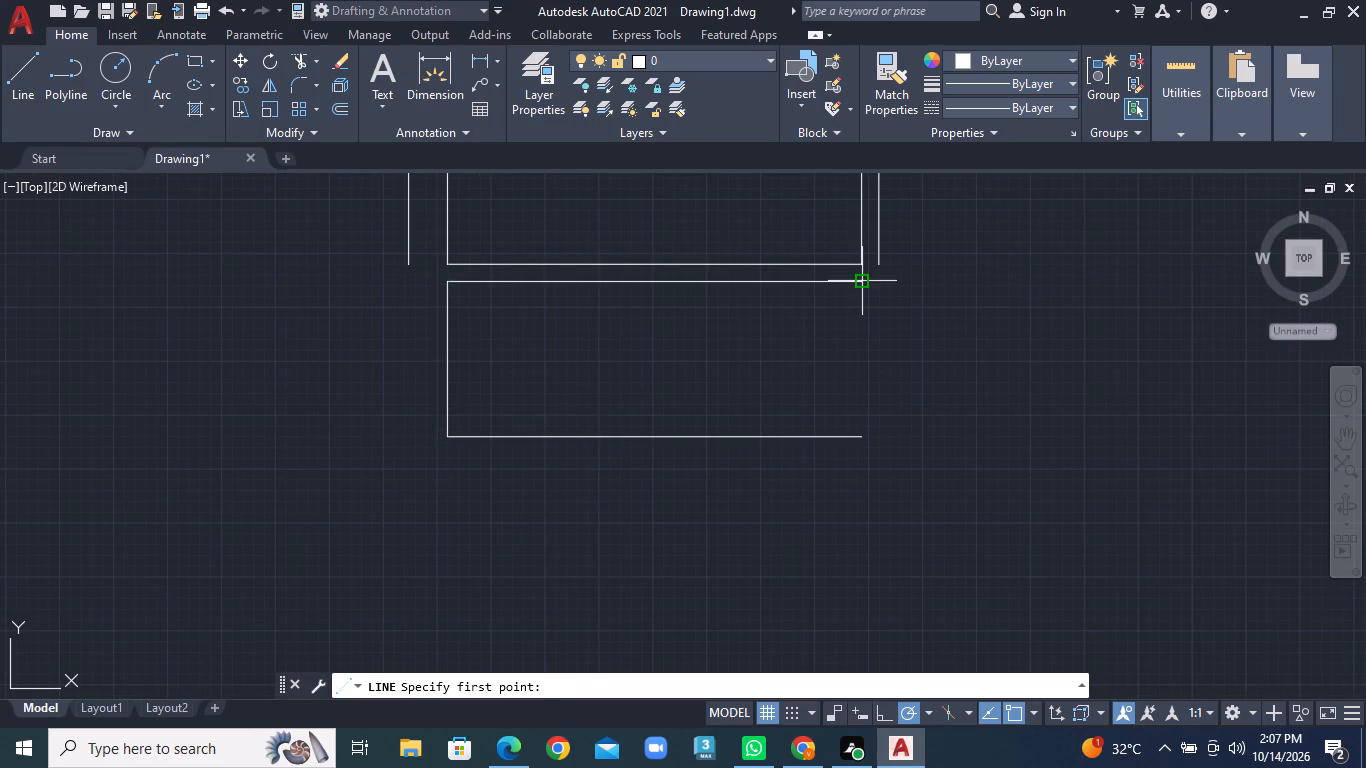
click(858, 284)
click(856, 437)
right_click(856, 437)
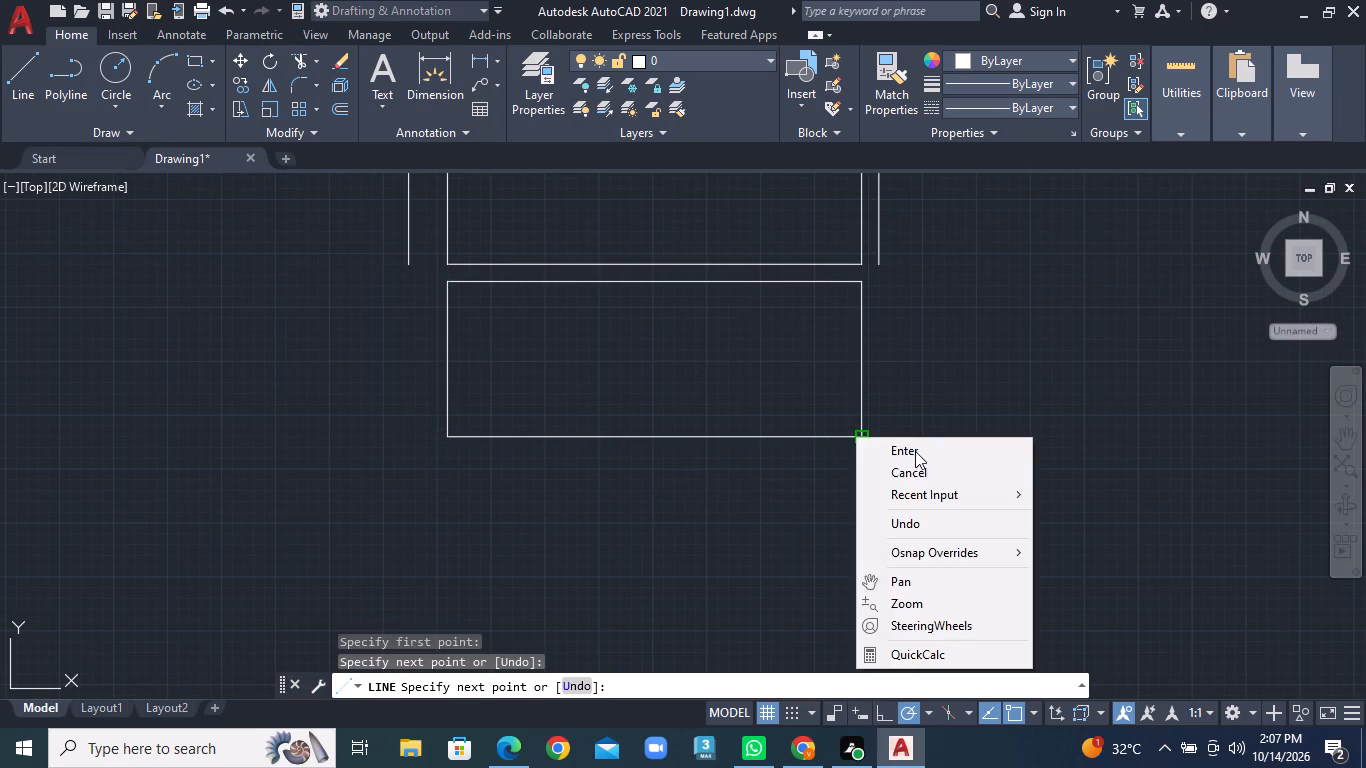
click(915, 451)
Offset the third room's left vertical line outward by 9".
click(345, 112)
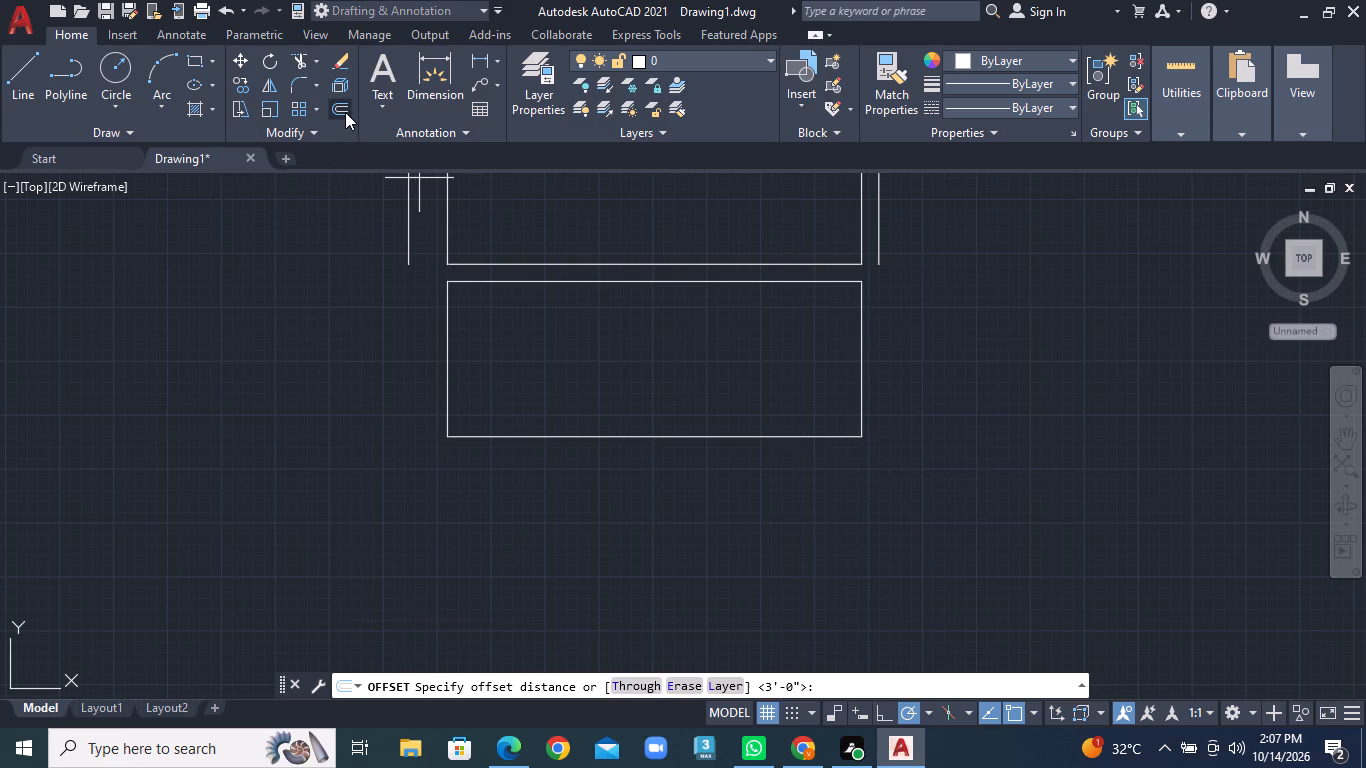
key(9)
key(shift+quotedbl)
key(Return)
click(448, 359)
click(425, 359)
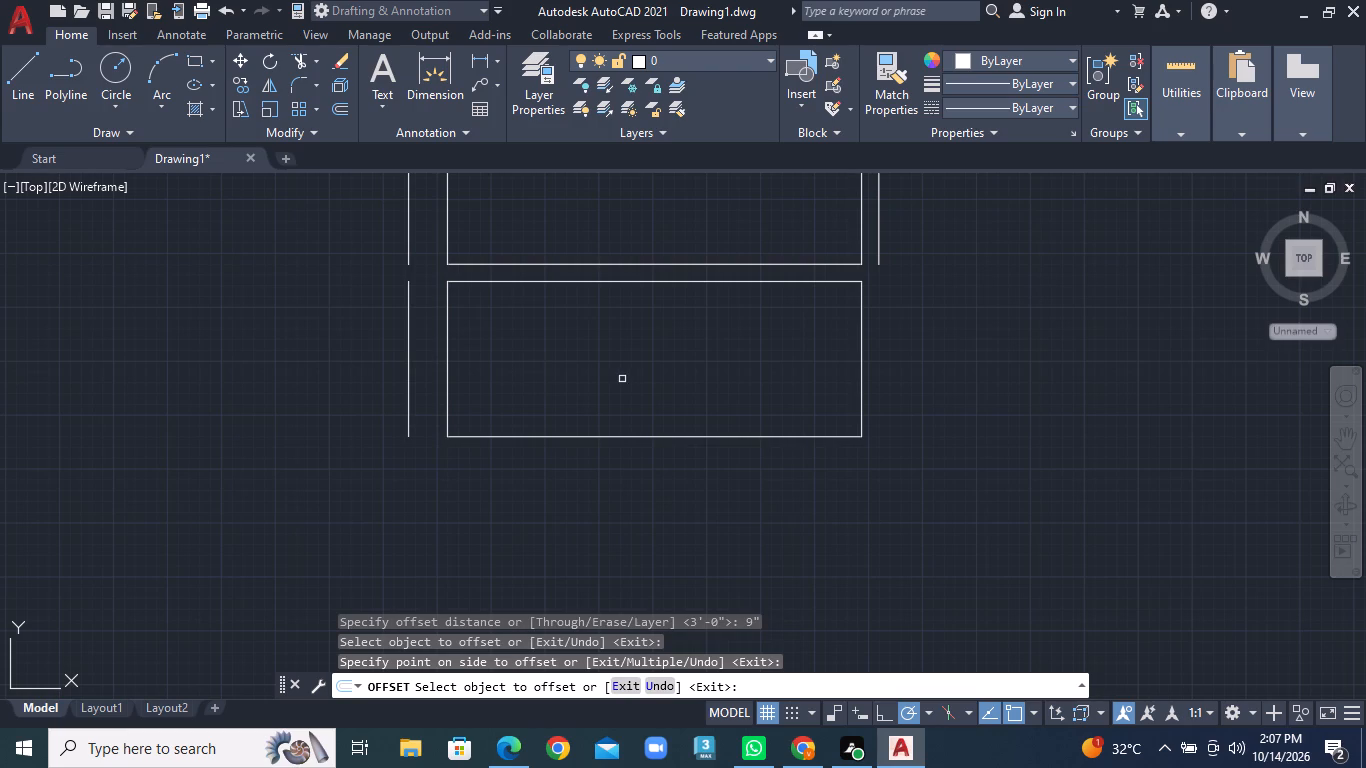
Offset the third room's left vertical line 6'6" to the right, inside the room.
click(347, 108)
text(6')
key(6)
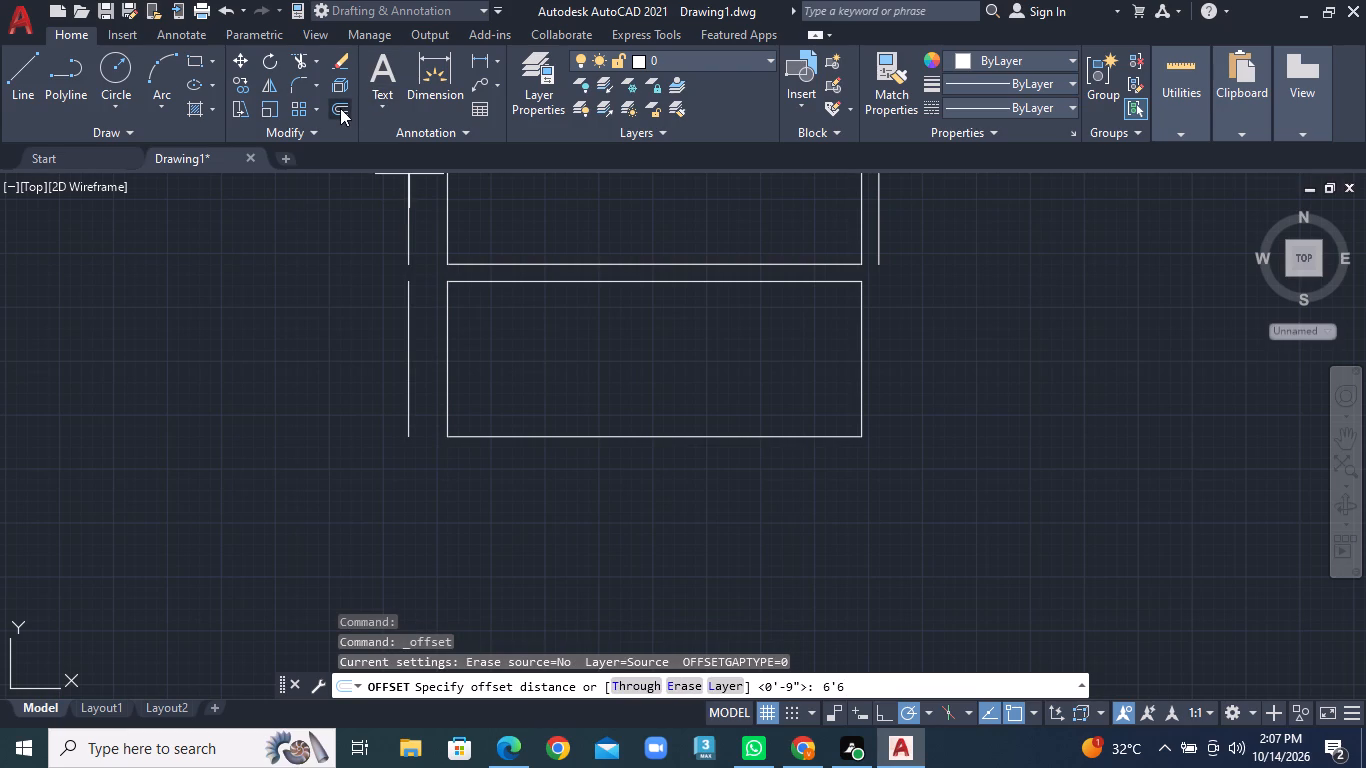
key(shift+quotedbl)
key(Return)
click(447, 360)
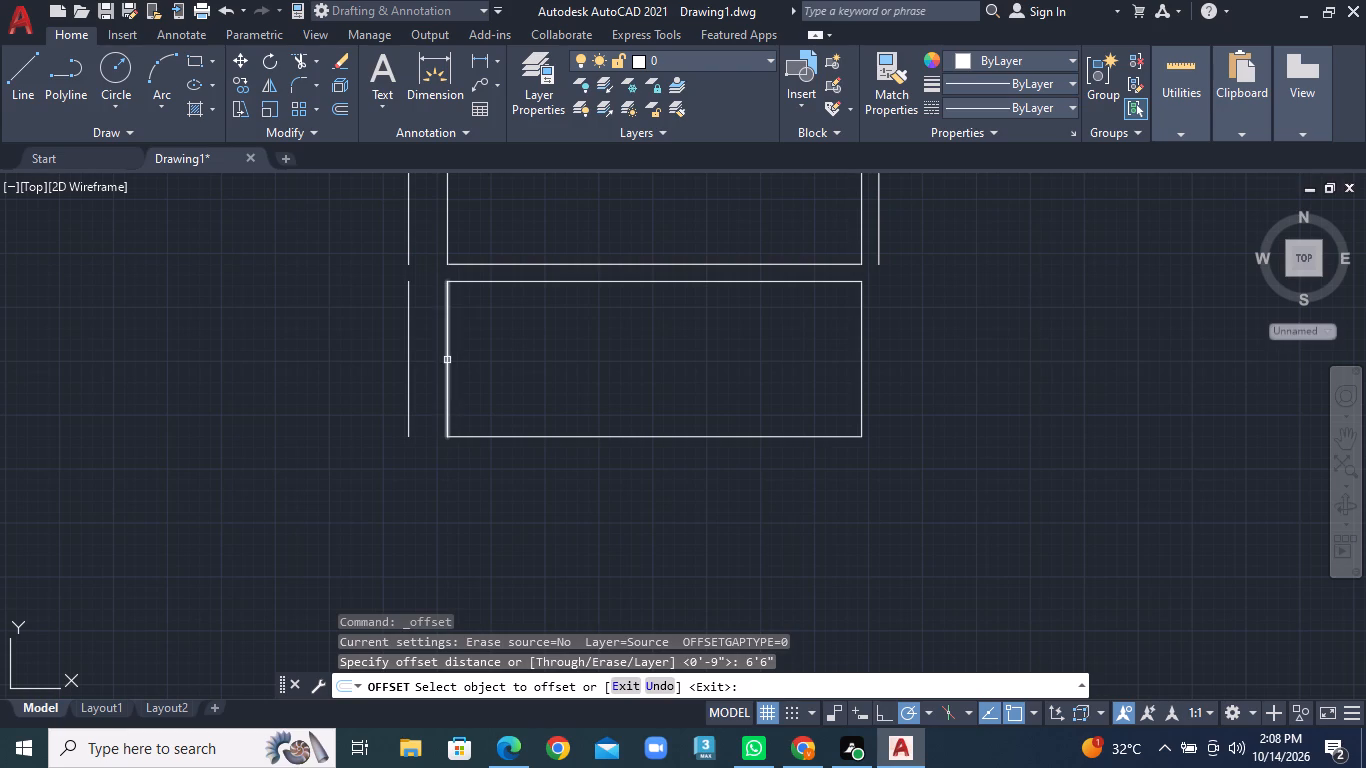
click(611, 372)
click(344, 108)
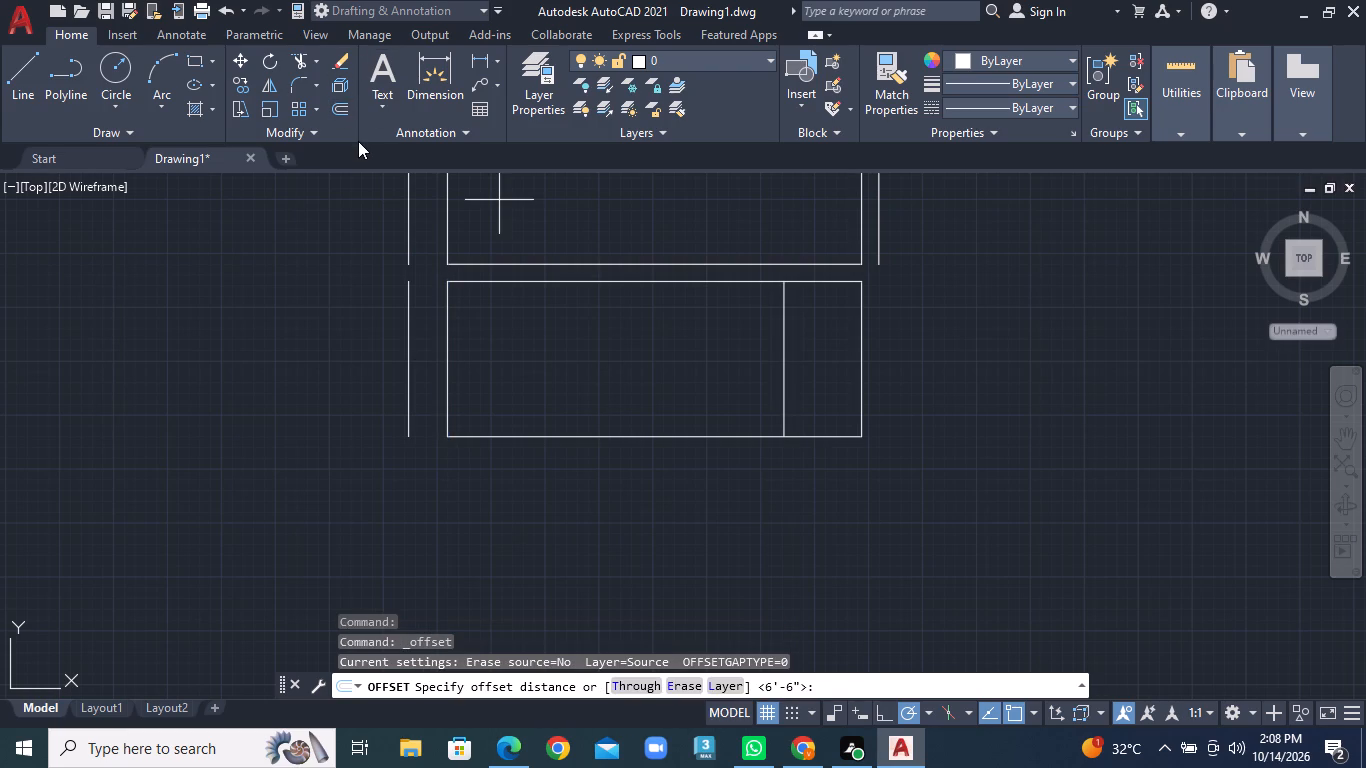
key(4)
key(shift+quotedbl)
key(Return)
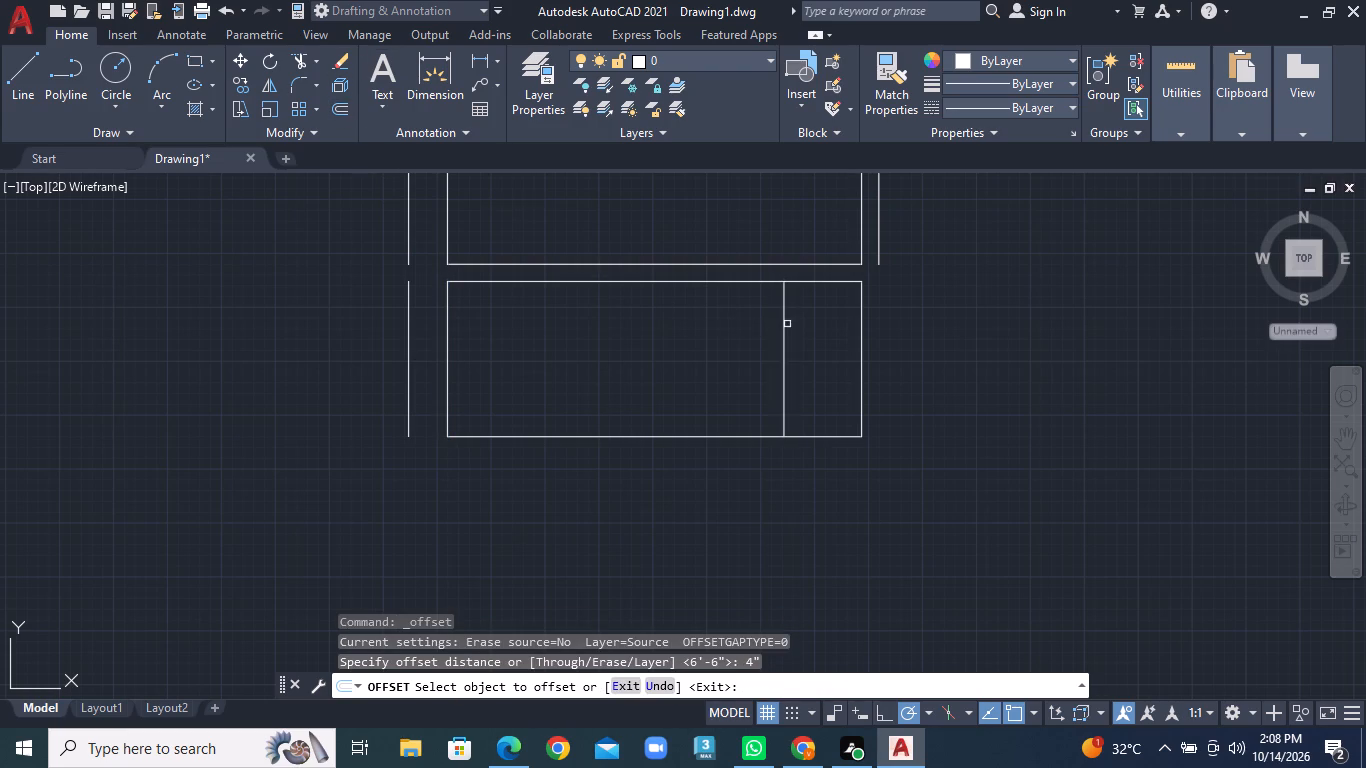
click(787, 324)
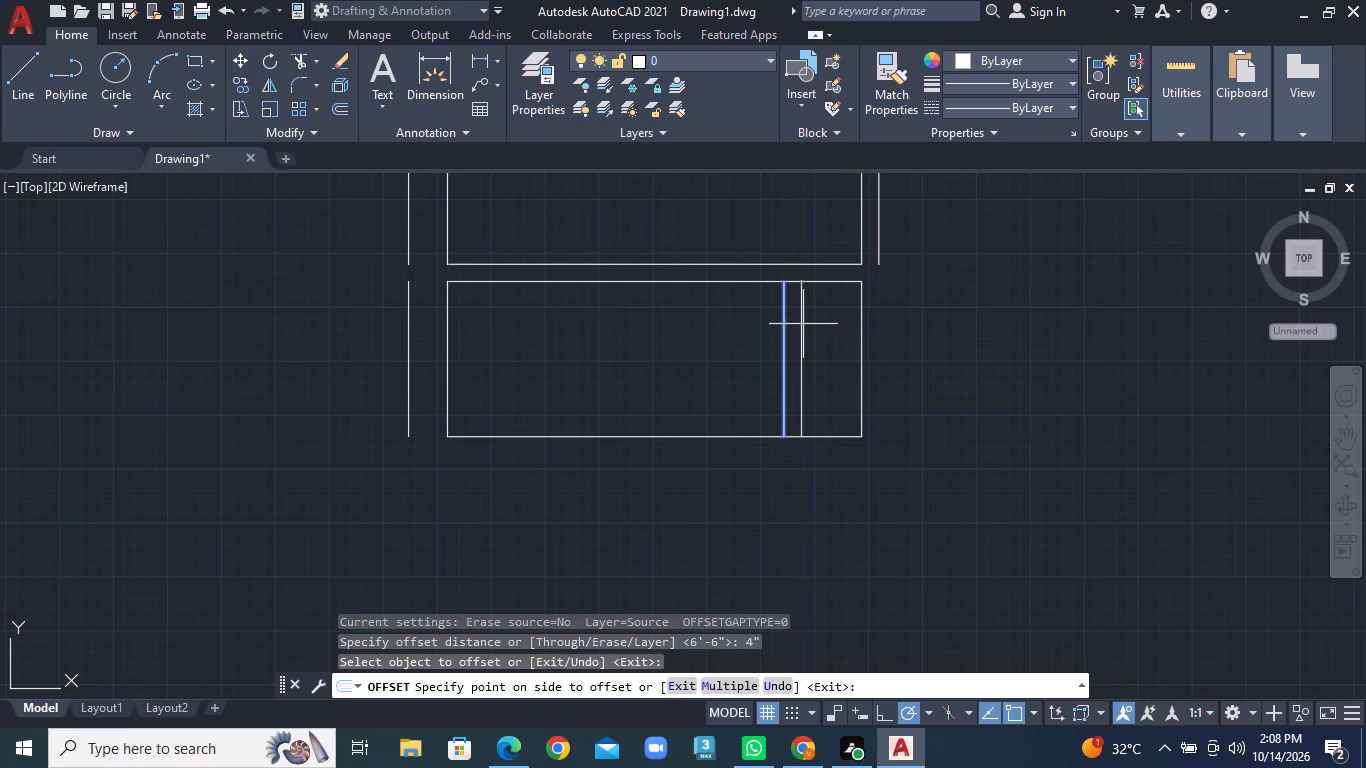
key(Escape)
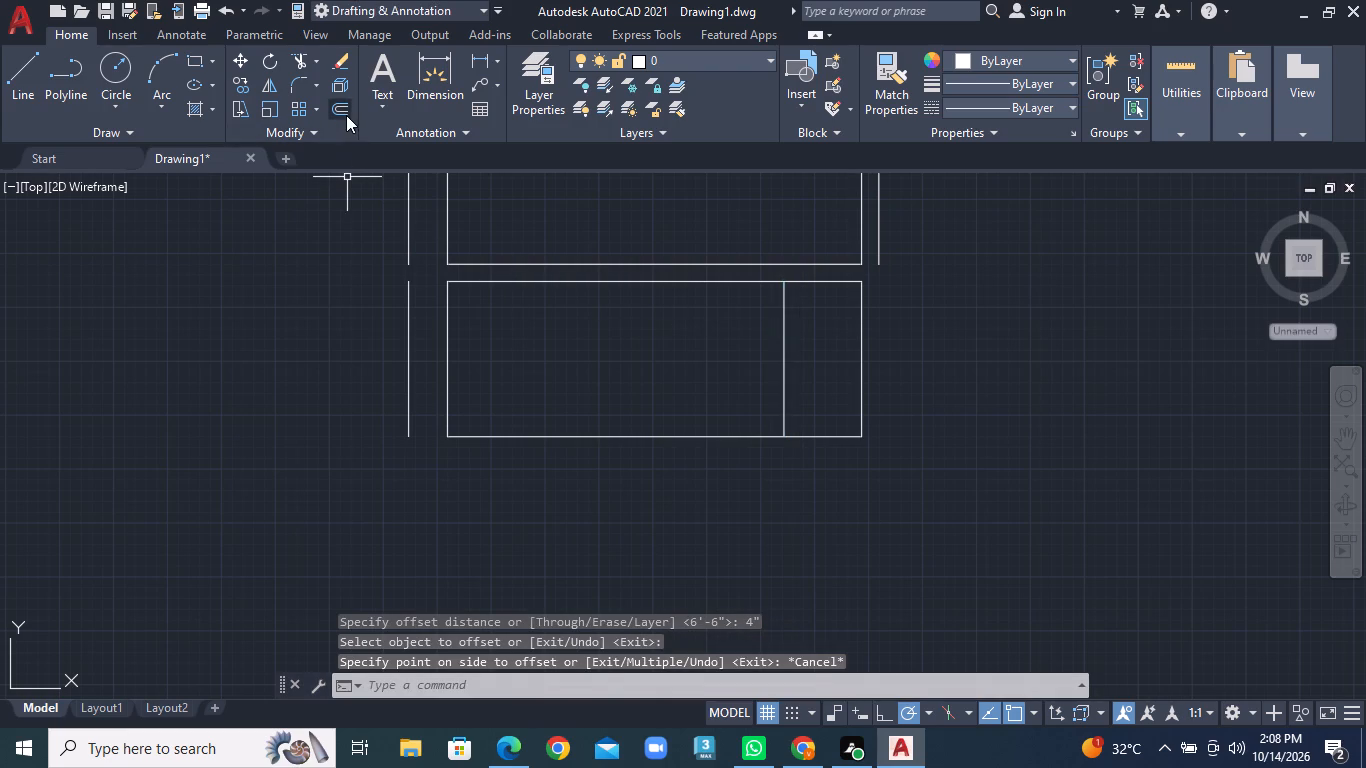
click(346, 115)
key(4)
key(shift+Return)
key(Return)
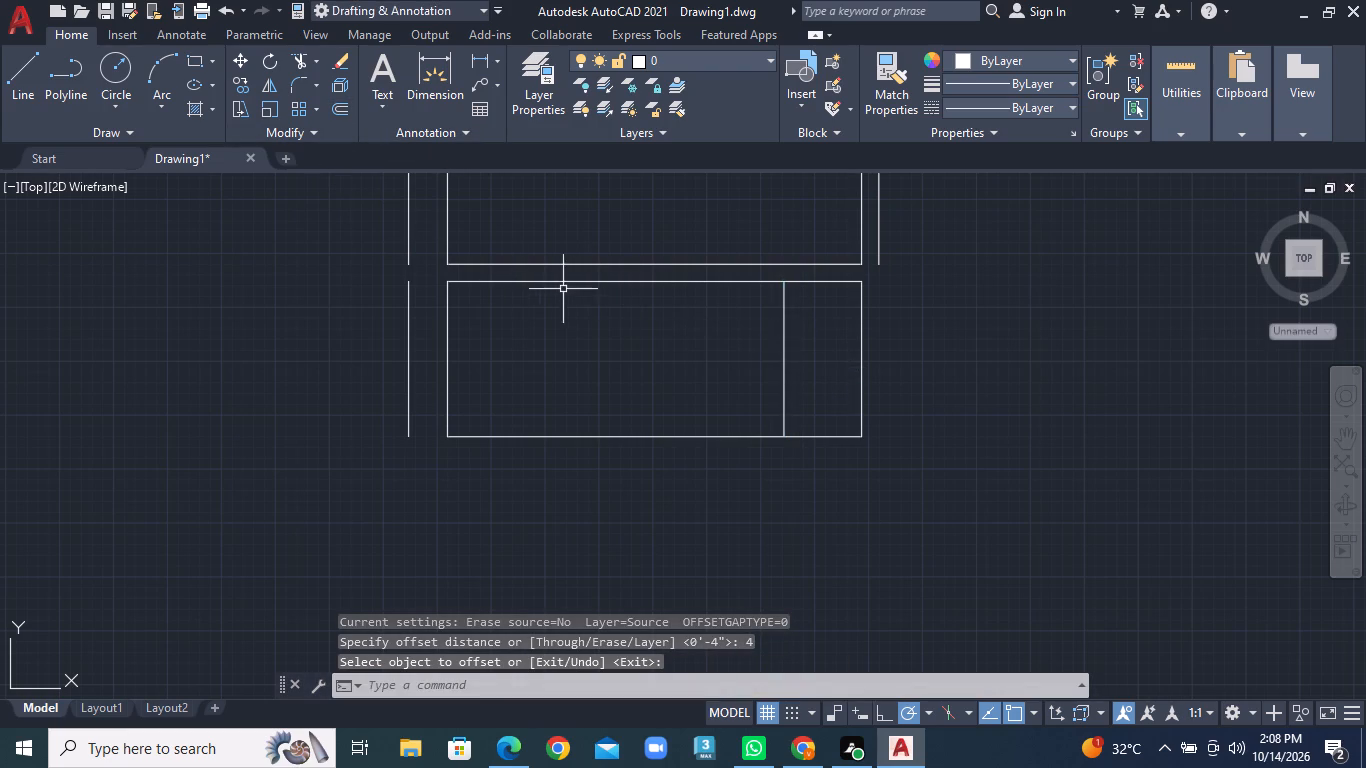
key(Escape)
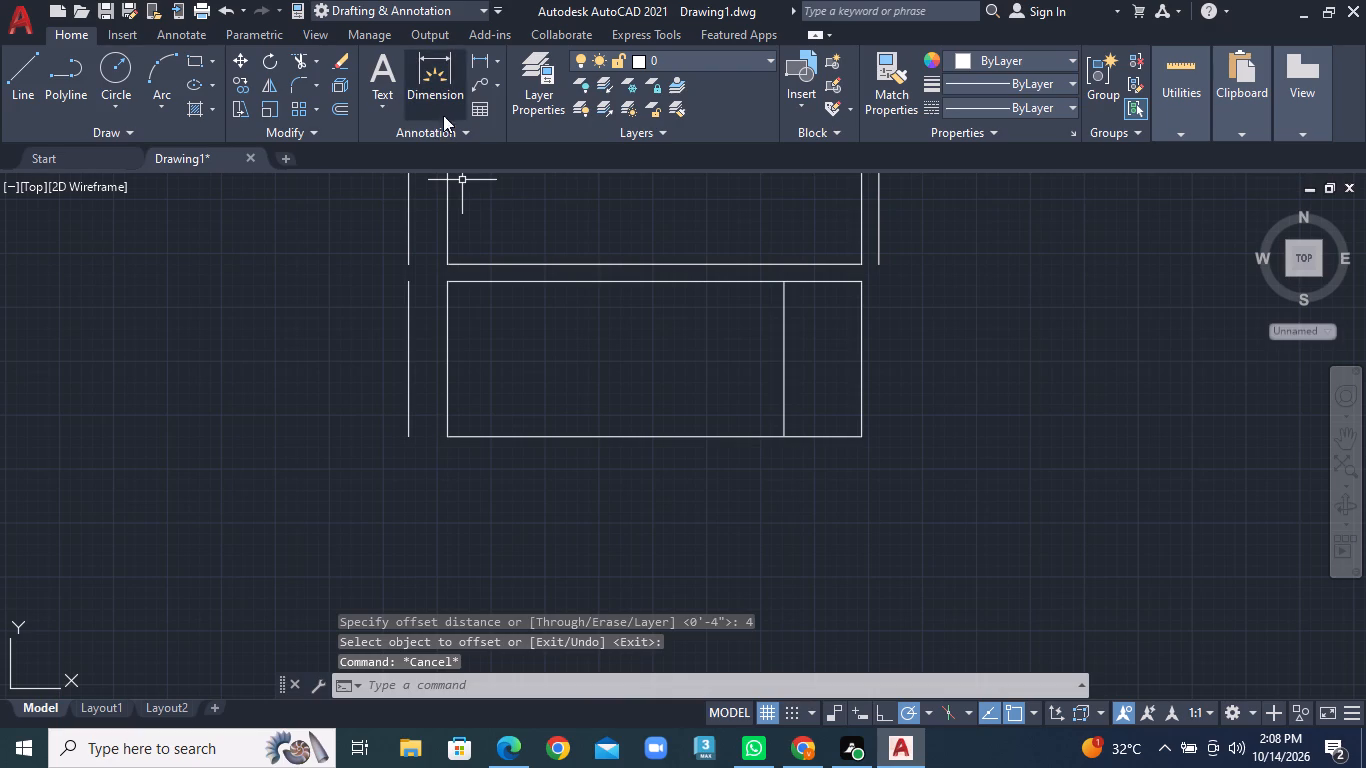
Offset the vertical line inside the third room 4" to the right.
click(343, 113)
key(4)
key(shift+quotedbl)
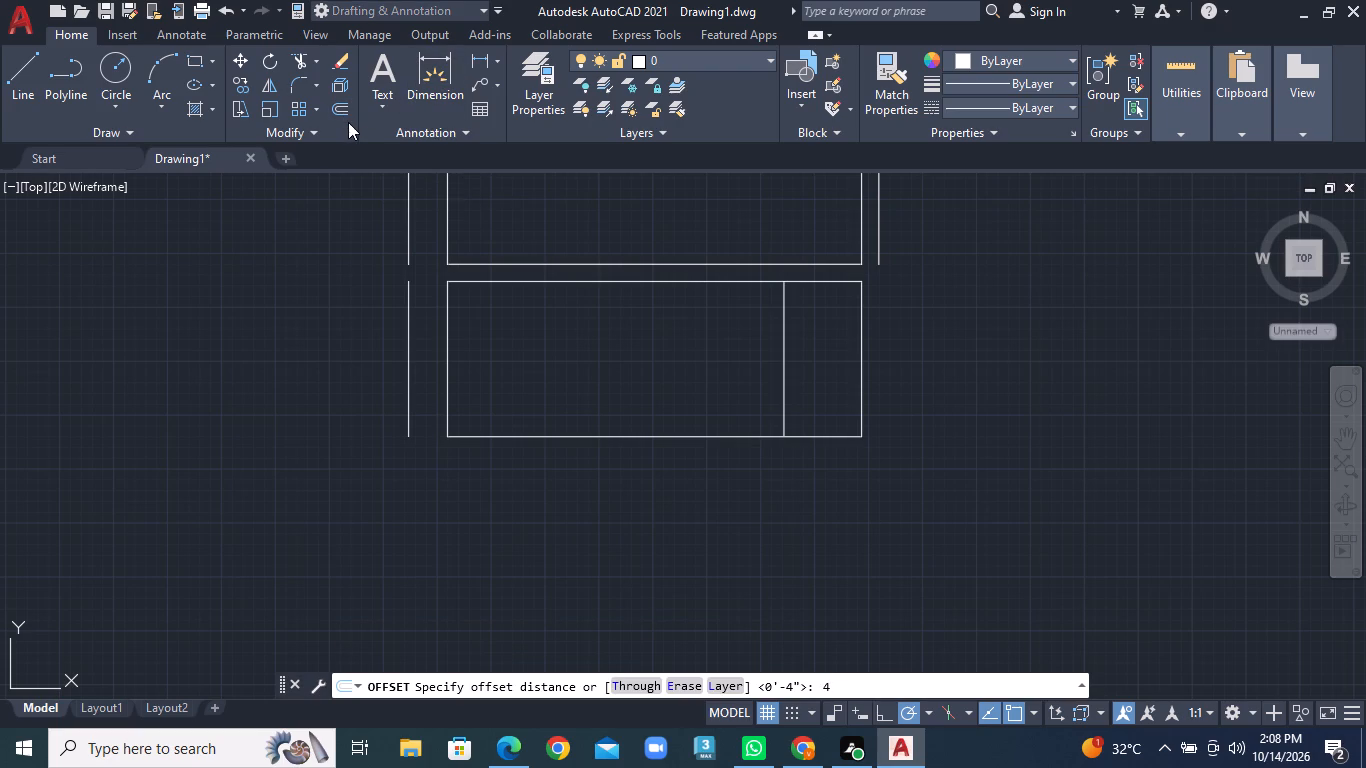
key(Return)
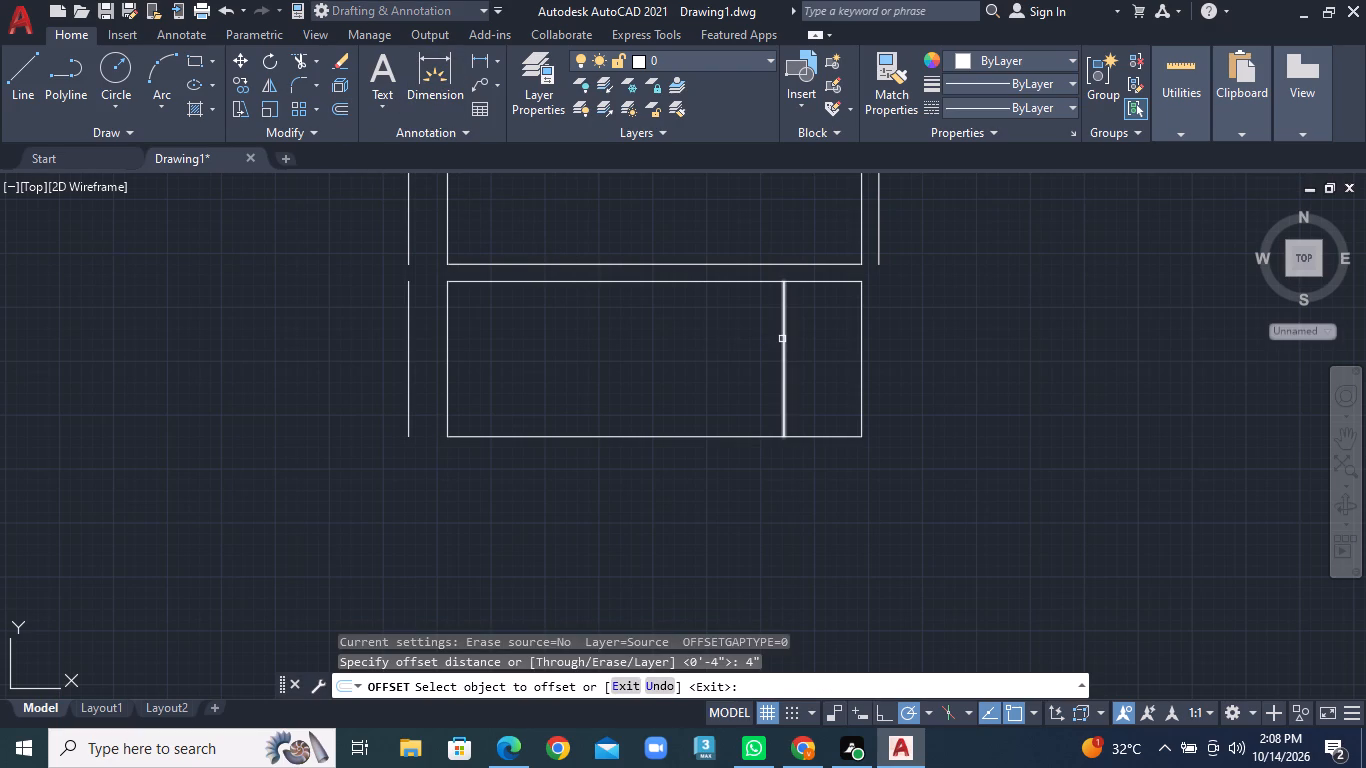
click(782, 339)
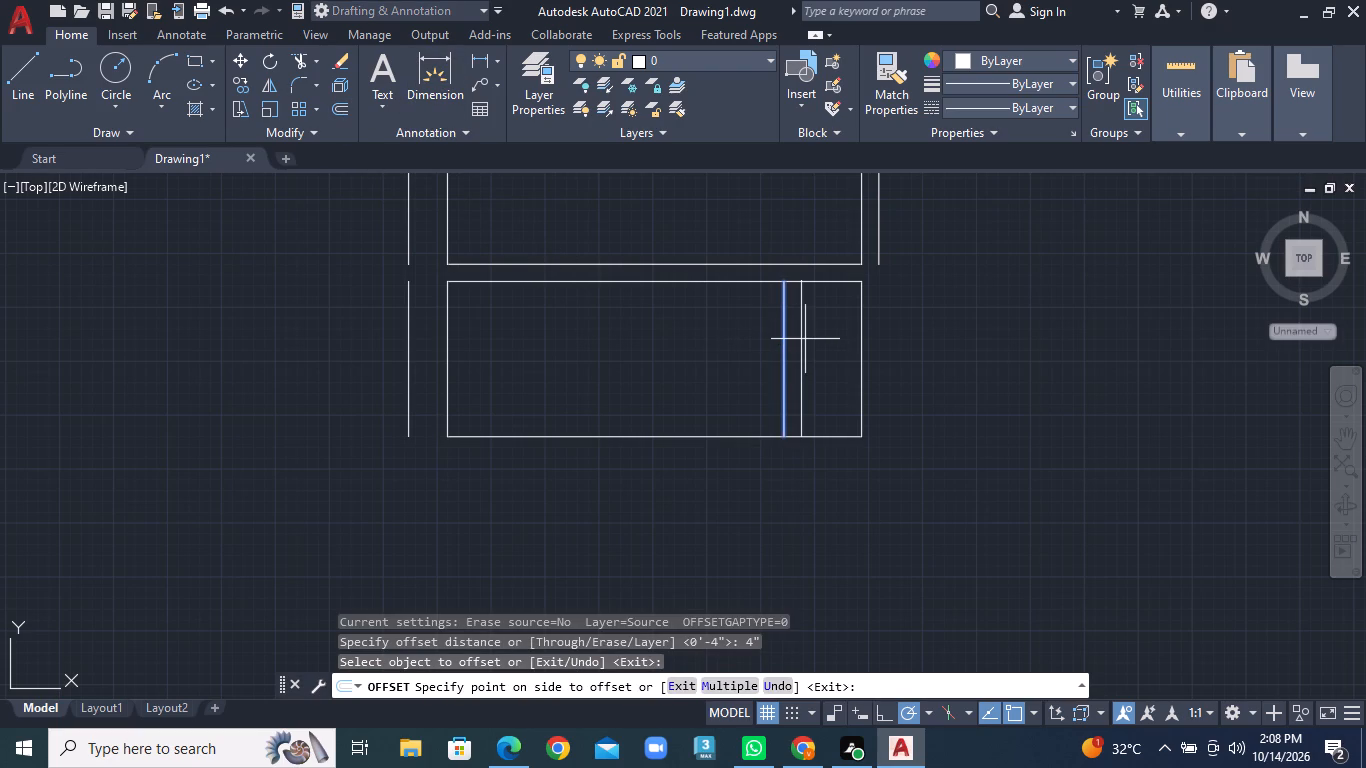
click(805, 339)
Trim away the third room's top, right and bottom segments to the right of the 4" offset line.
scroll(667, 346, down, 2)
scroll(684, 348, up, 1)
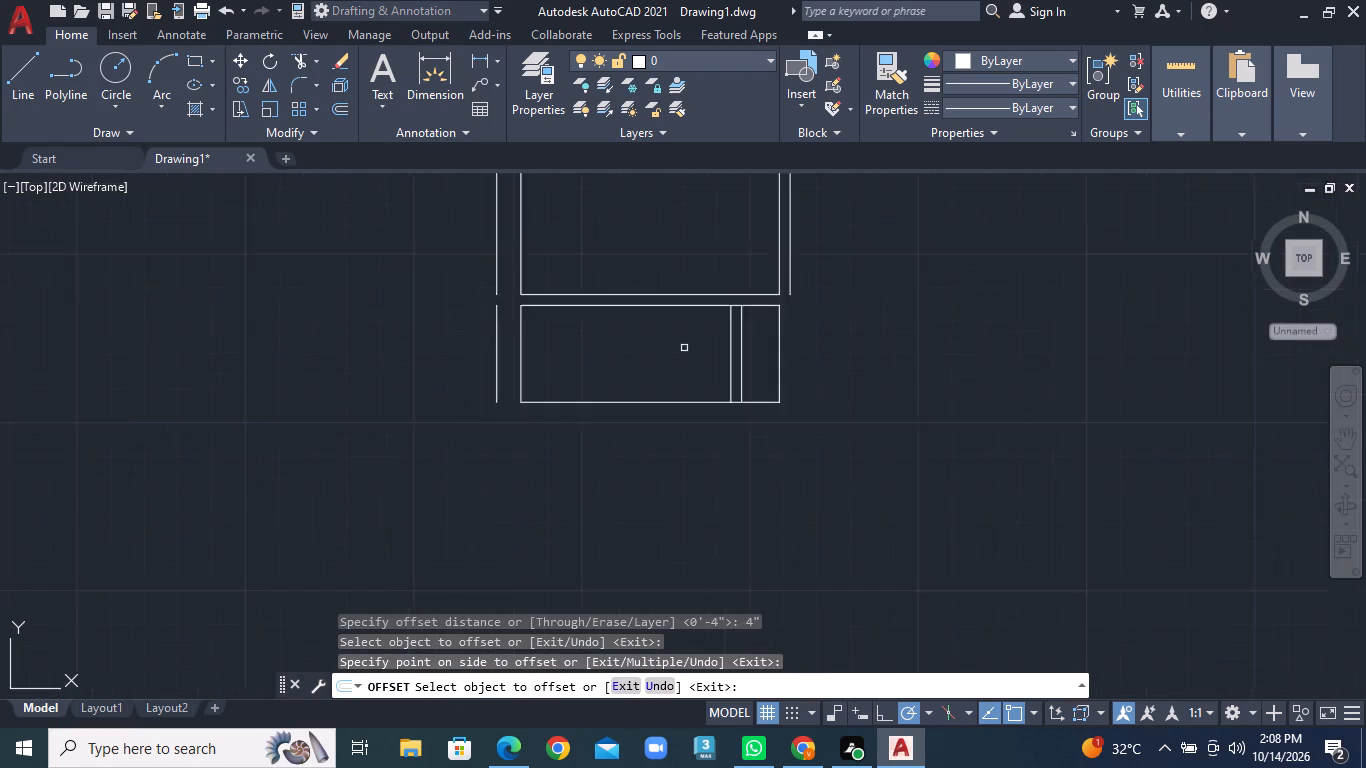
click(316, 63)
click(321, 86)
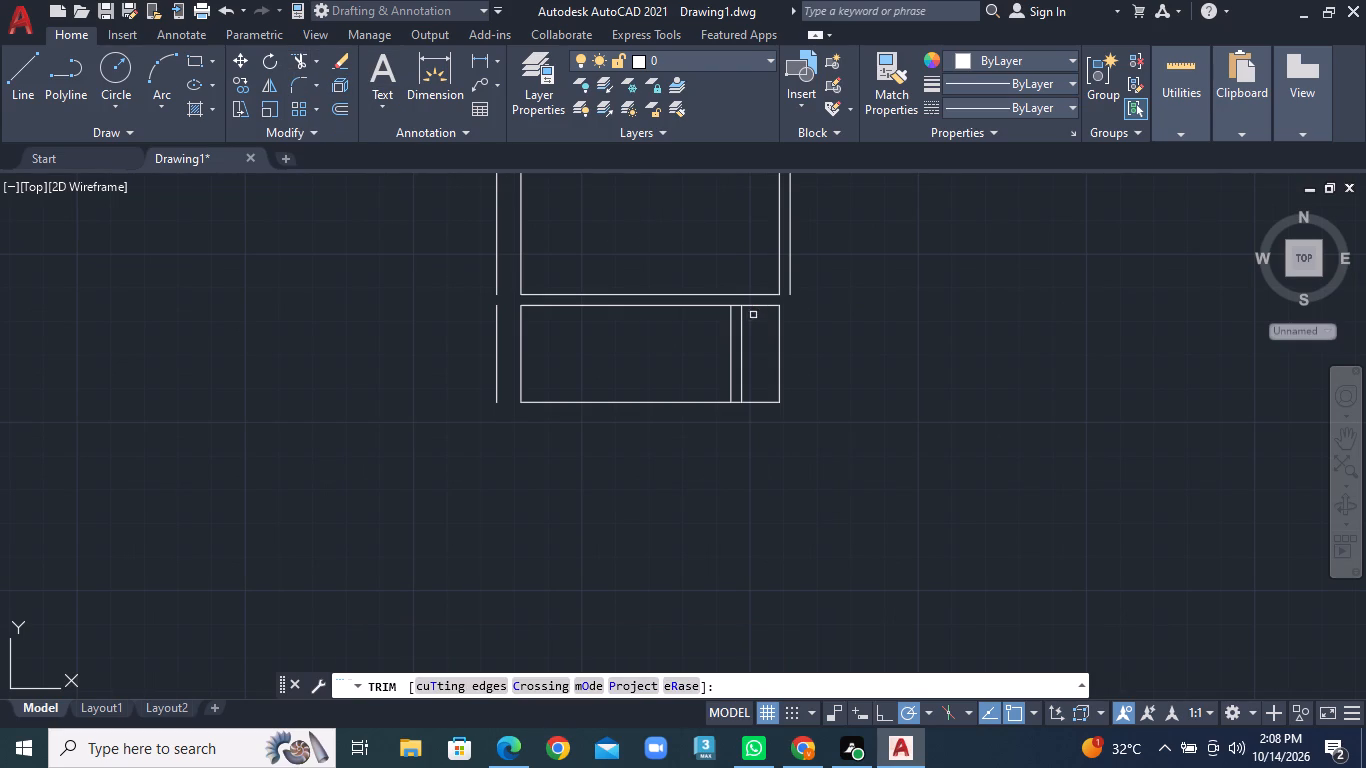
click(765, 307)
click(779, 338)
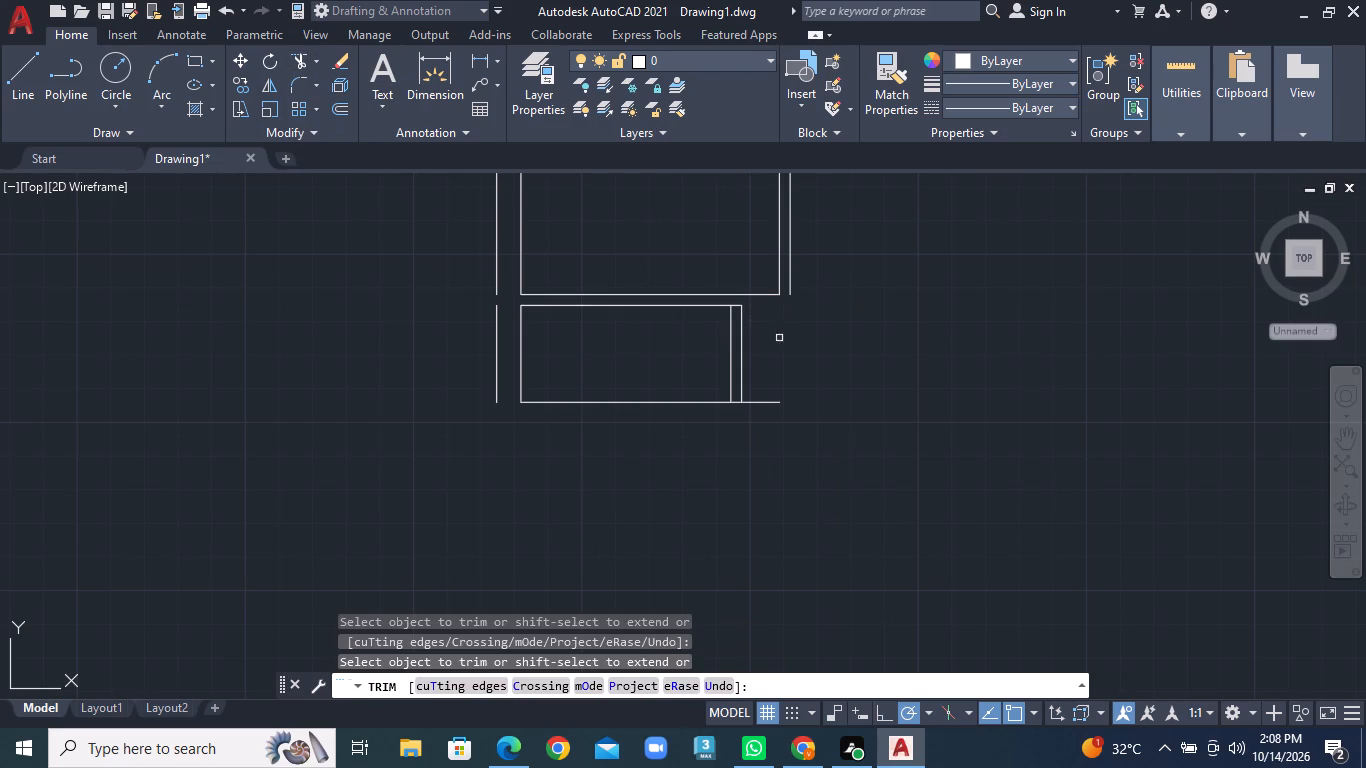
click(758, 405)
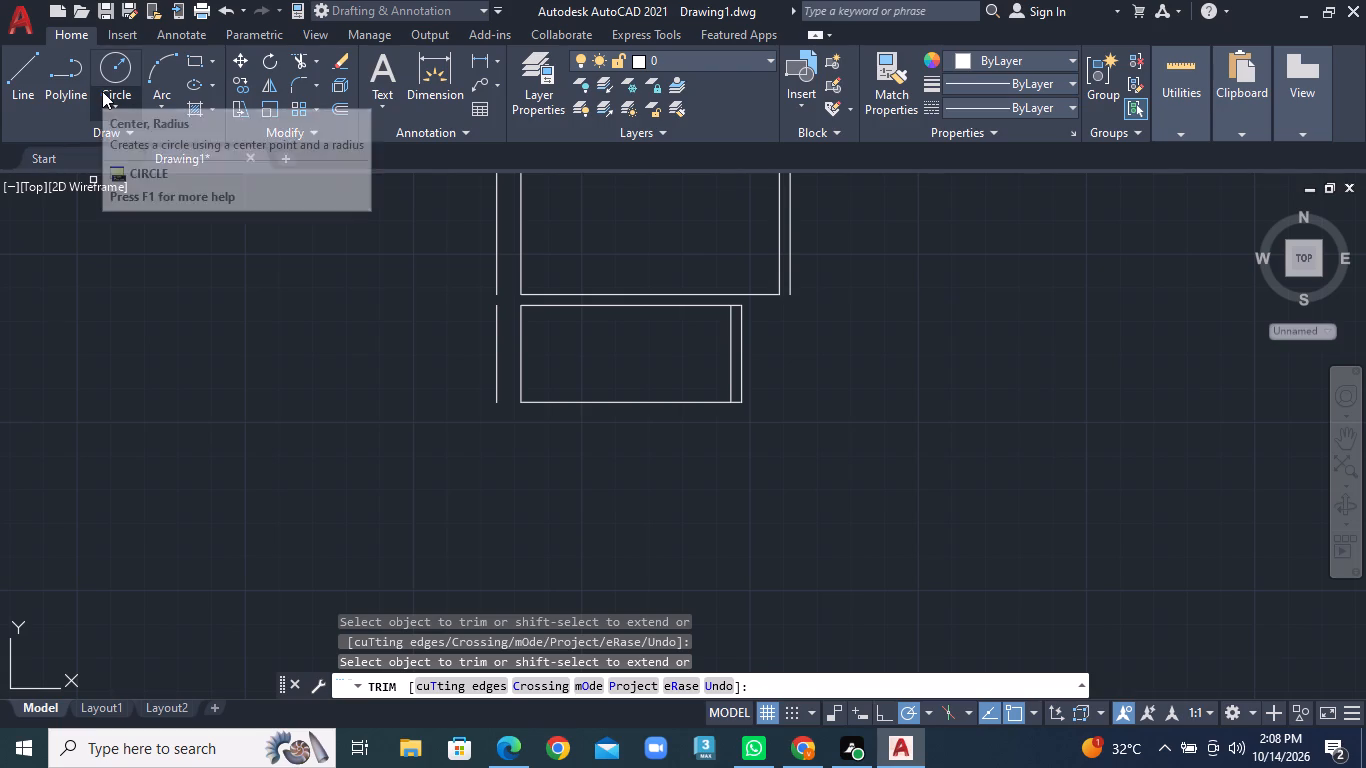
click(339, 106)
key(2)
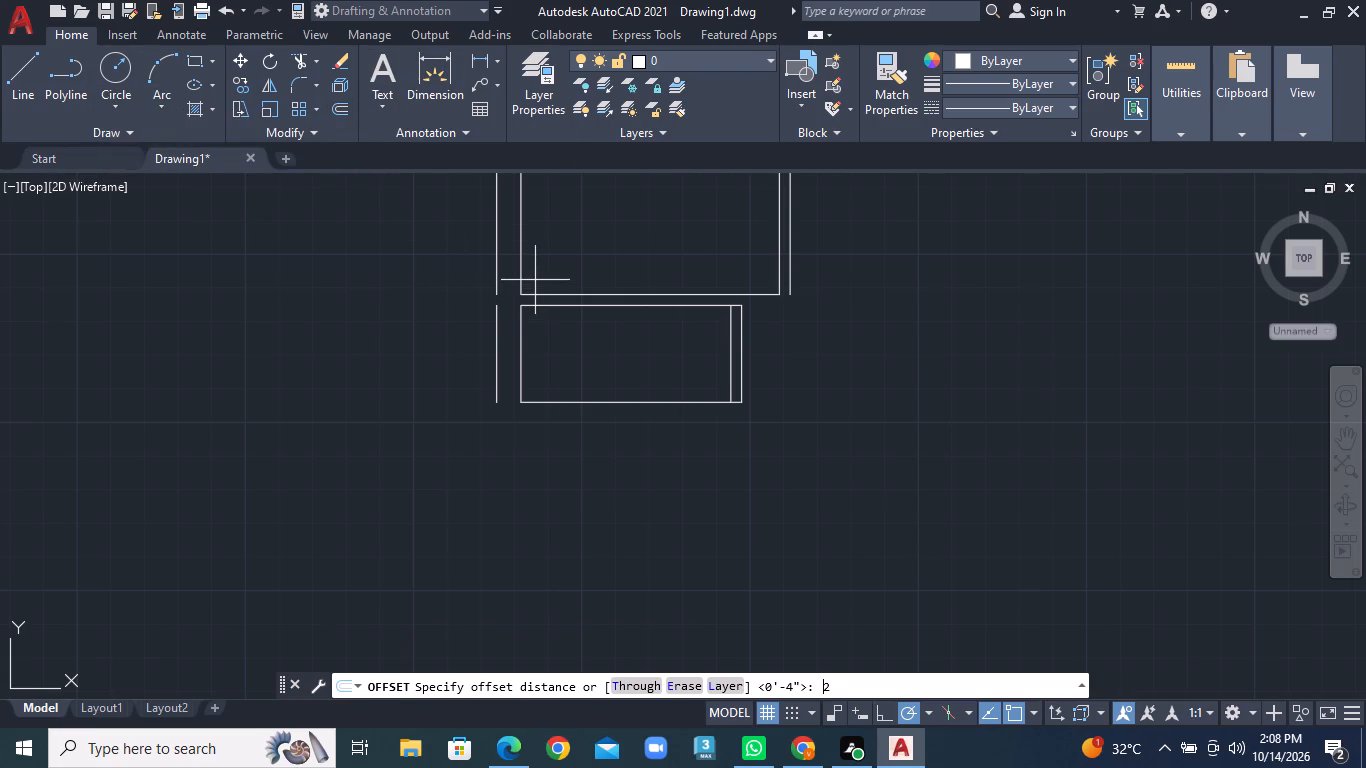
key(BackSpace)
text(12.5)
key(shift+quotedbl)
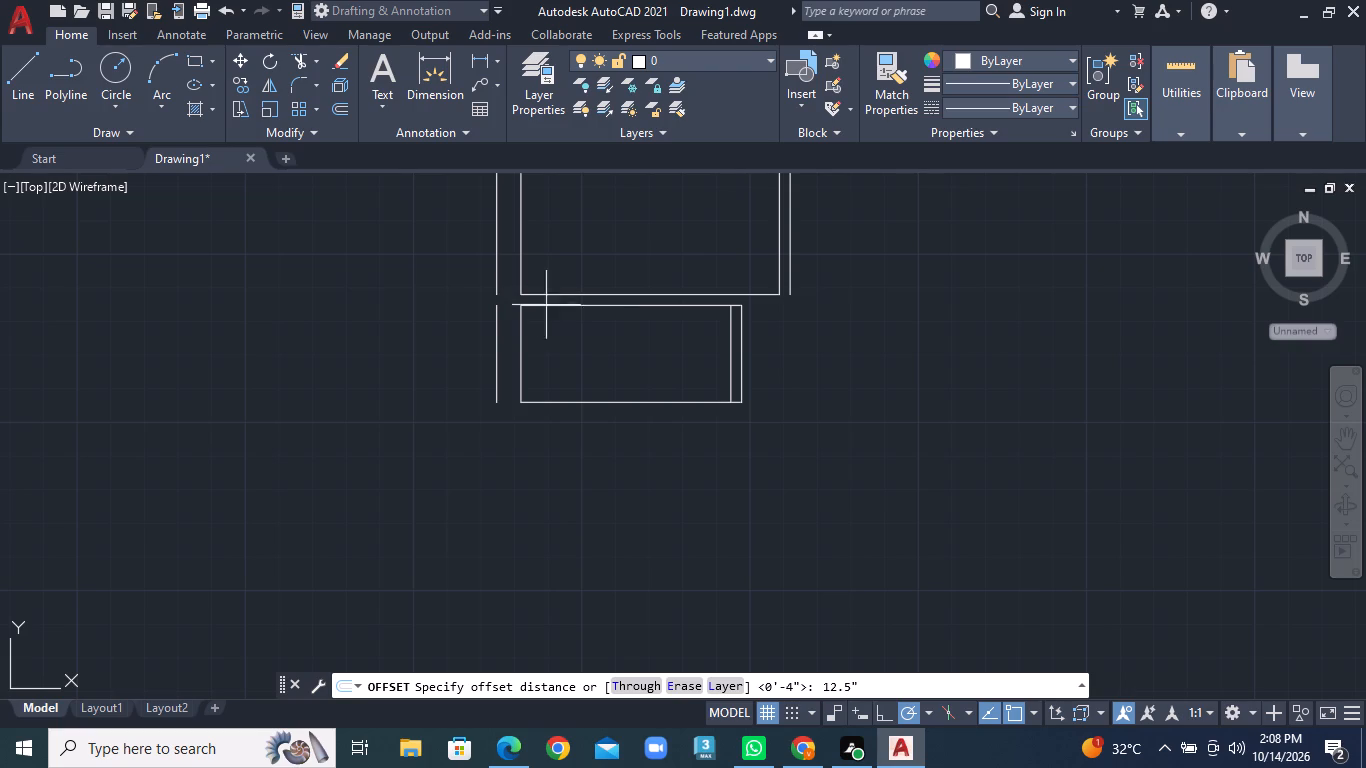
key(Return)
Offset the third room's bottom horizontal line 4" downward, outside the room.
click(341, 110)
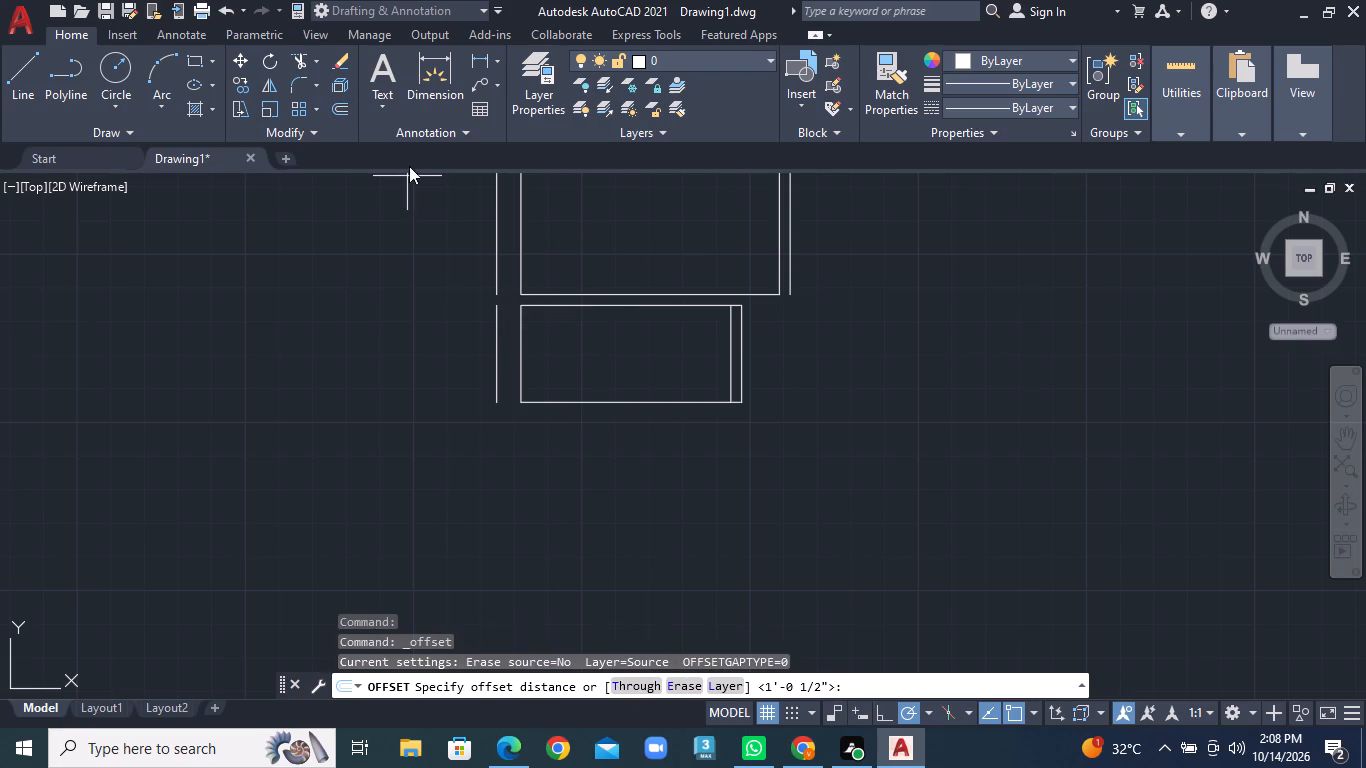
text(4")
key(Return)
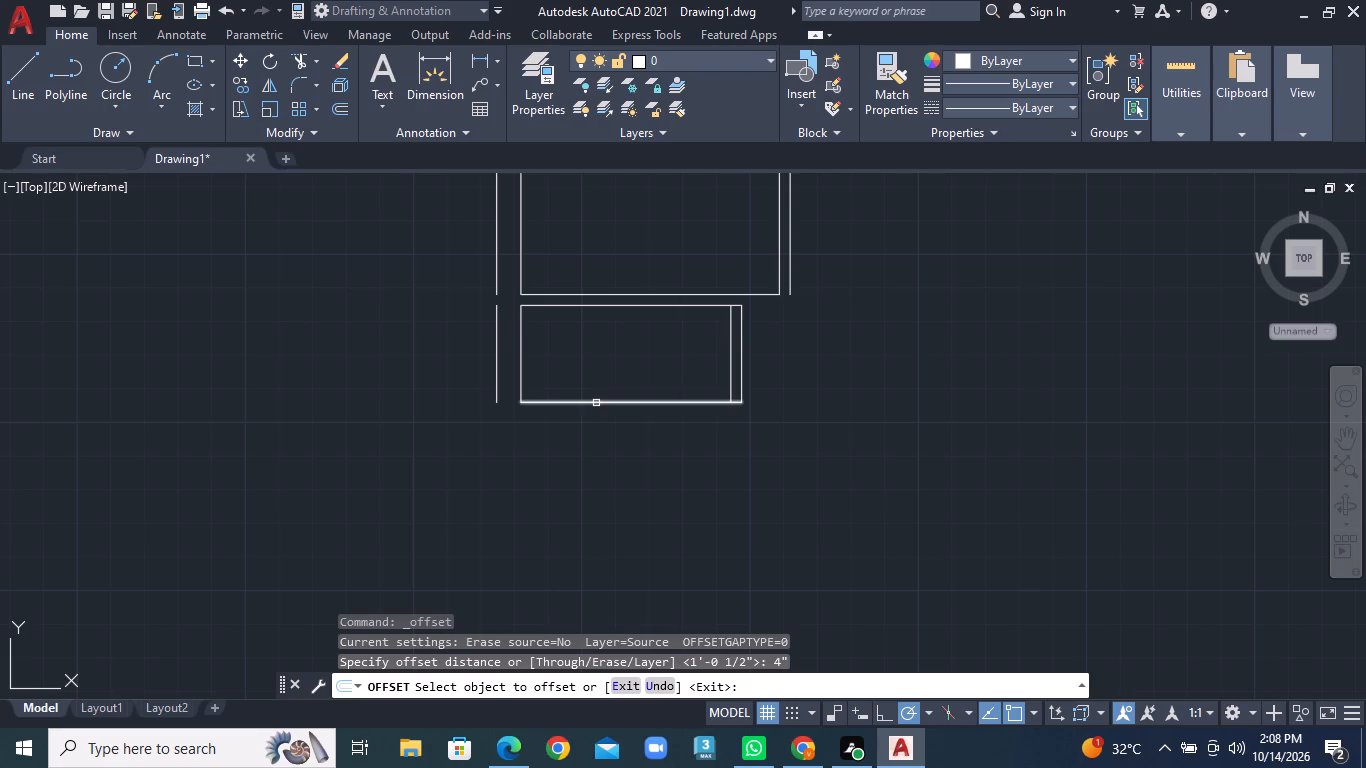
double_click(596, 403)
click(596, 441)
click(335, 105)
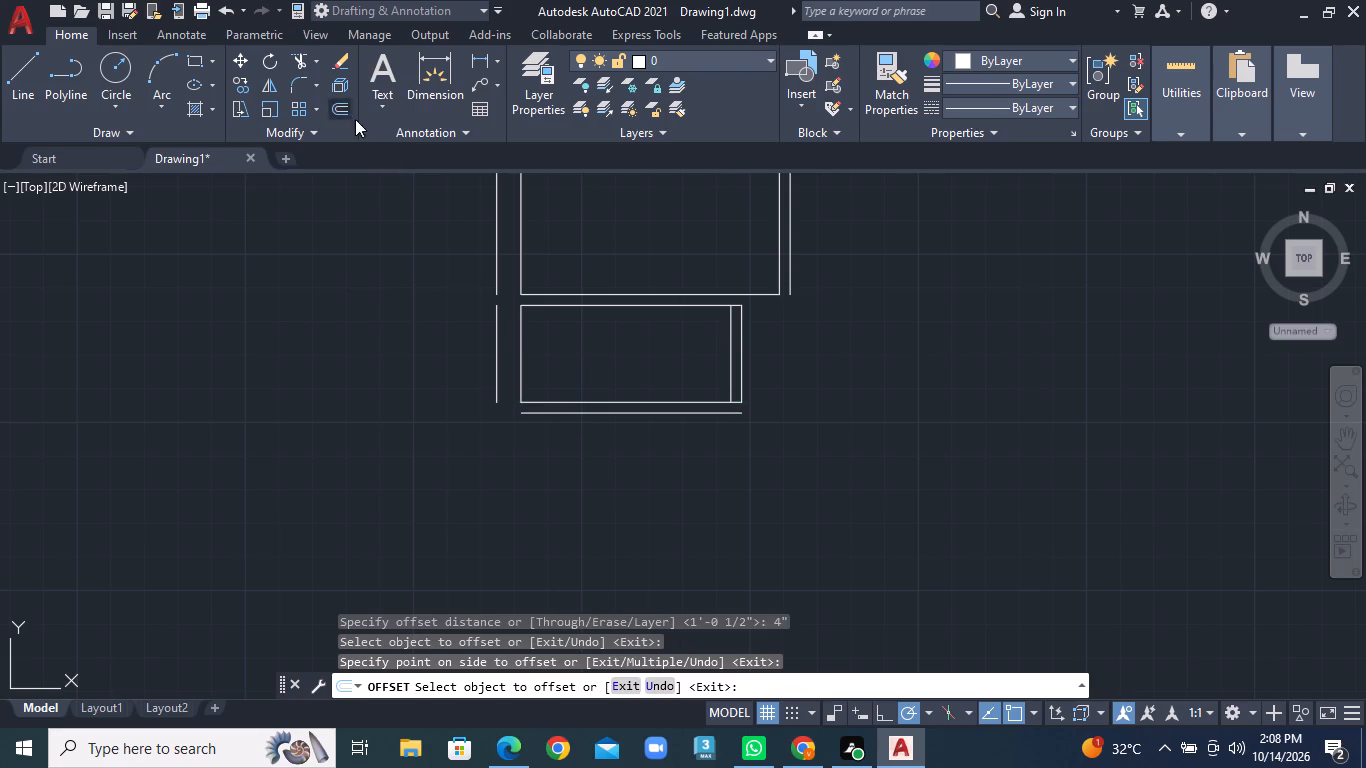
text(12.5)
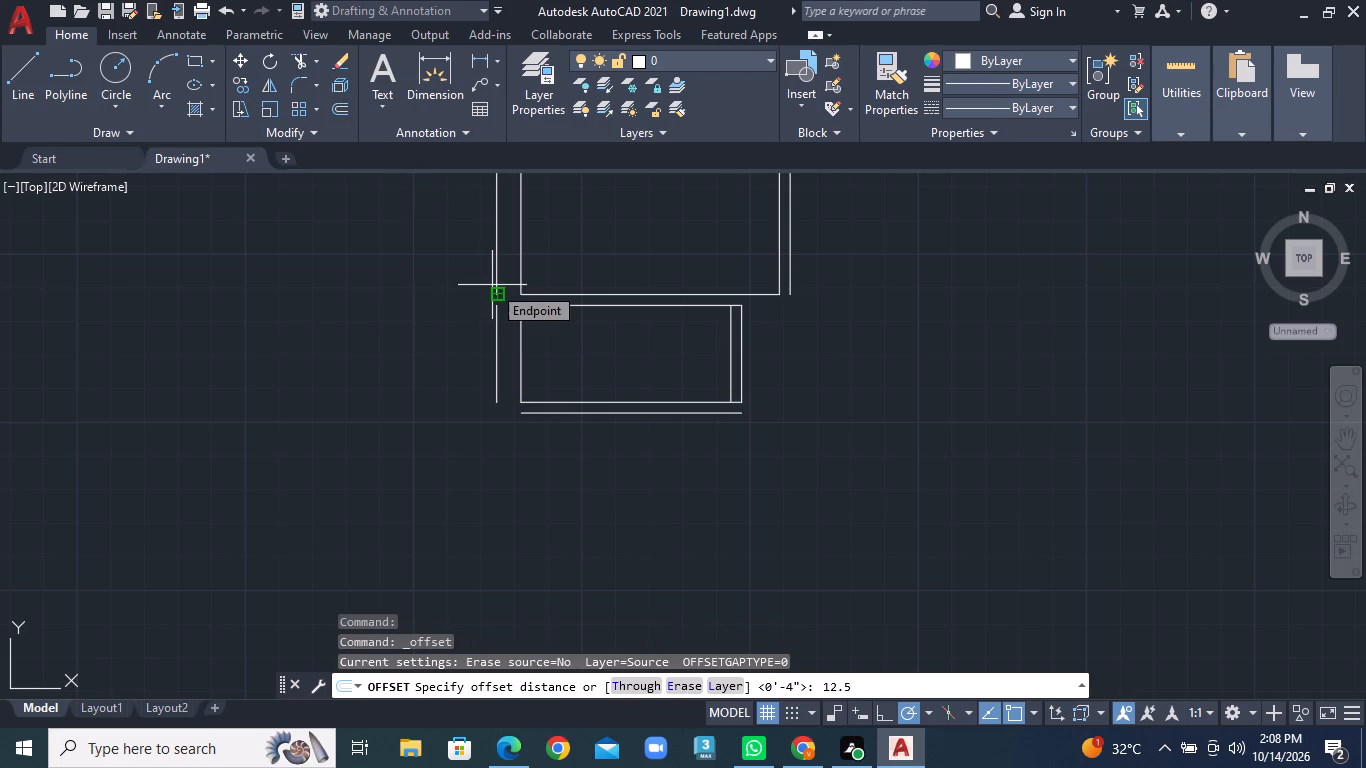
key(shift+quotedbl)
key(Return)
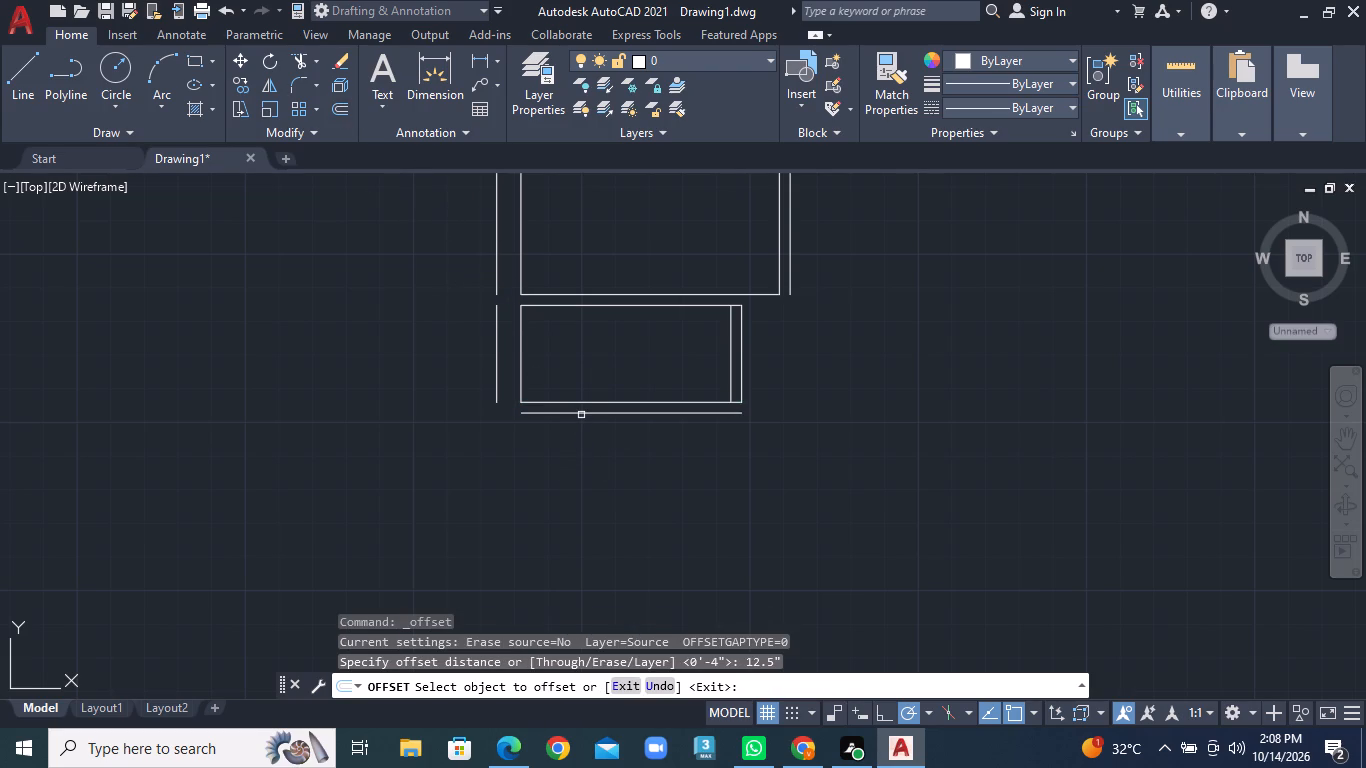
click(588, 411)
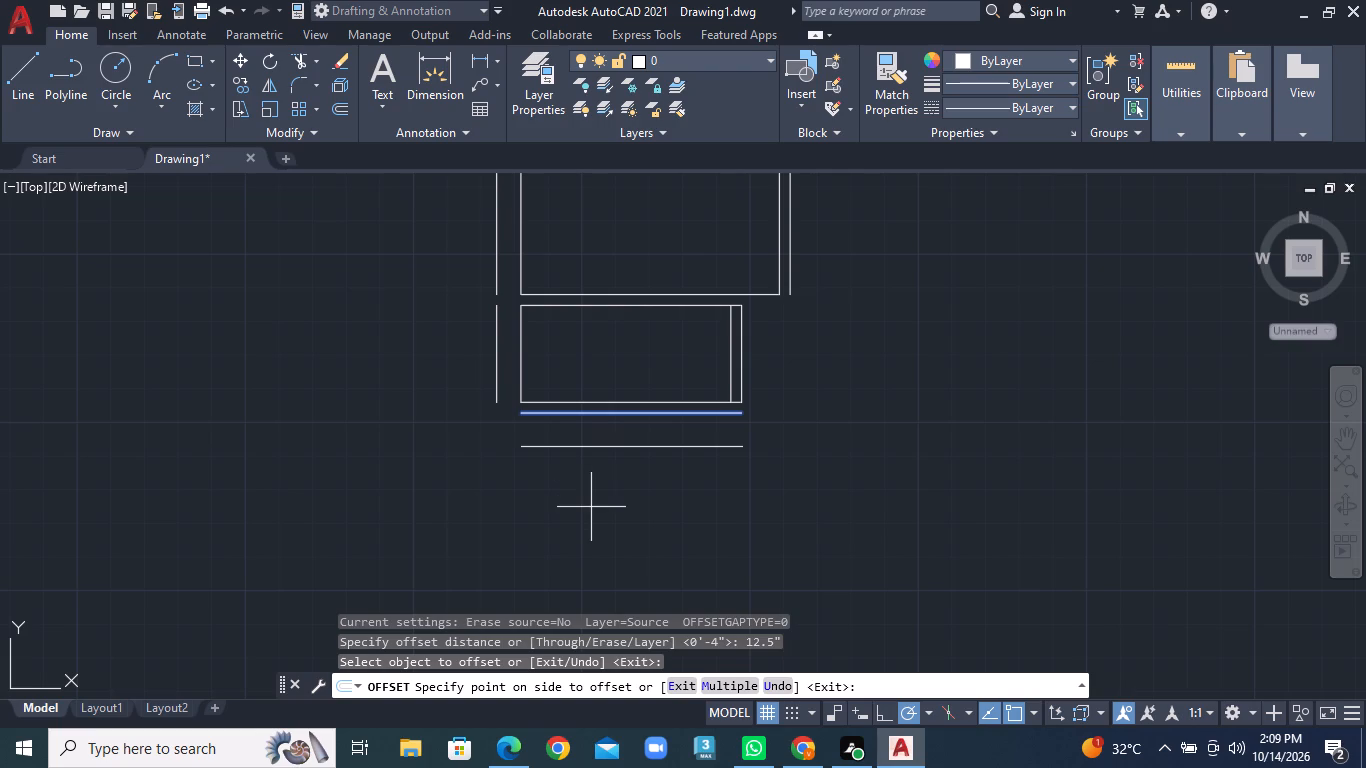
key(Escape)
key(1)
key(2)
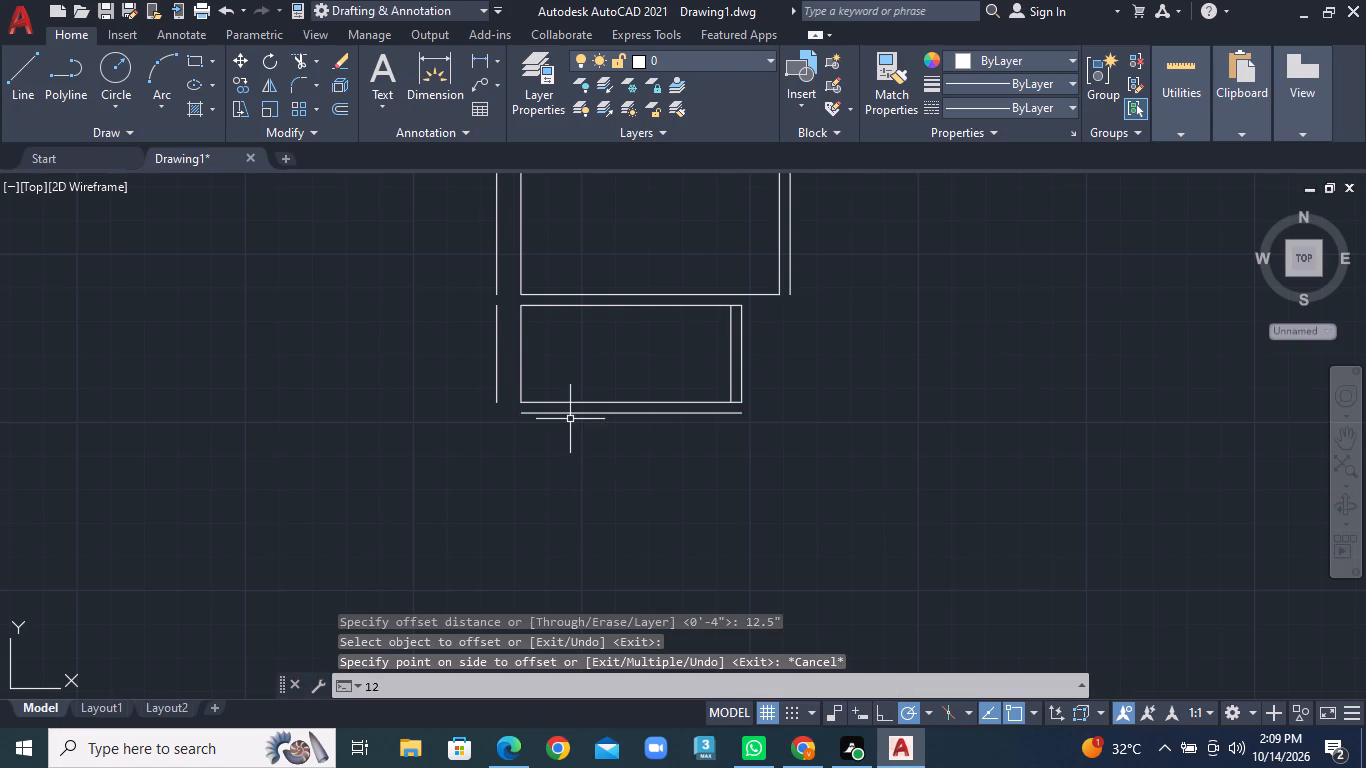
Offset the outer wall line below the third room 12'5" downward to mark the next room's bottom edge.
click(341, 112)
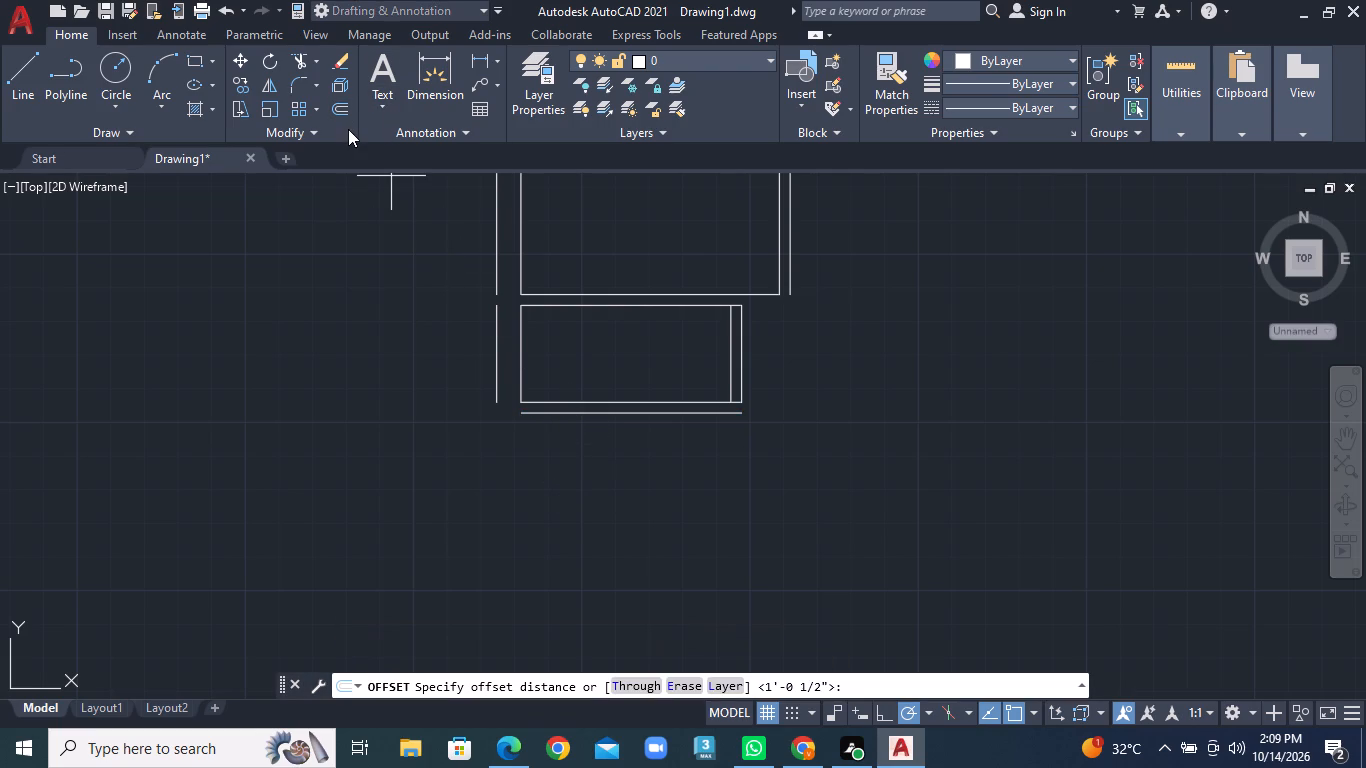
key(BackSpace)
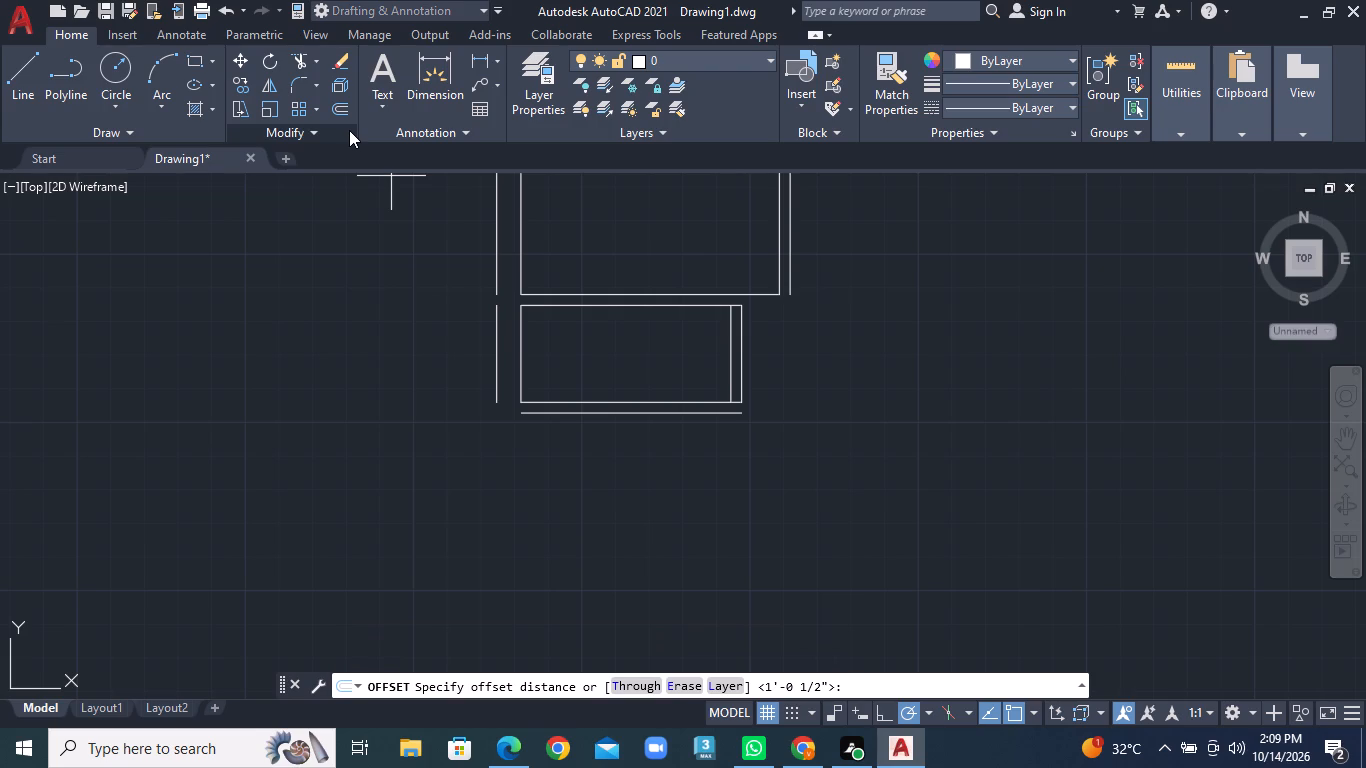
text(12)
text('5)
key(shift+quotedbl)
key(Return)
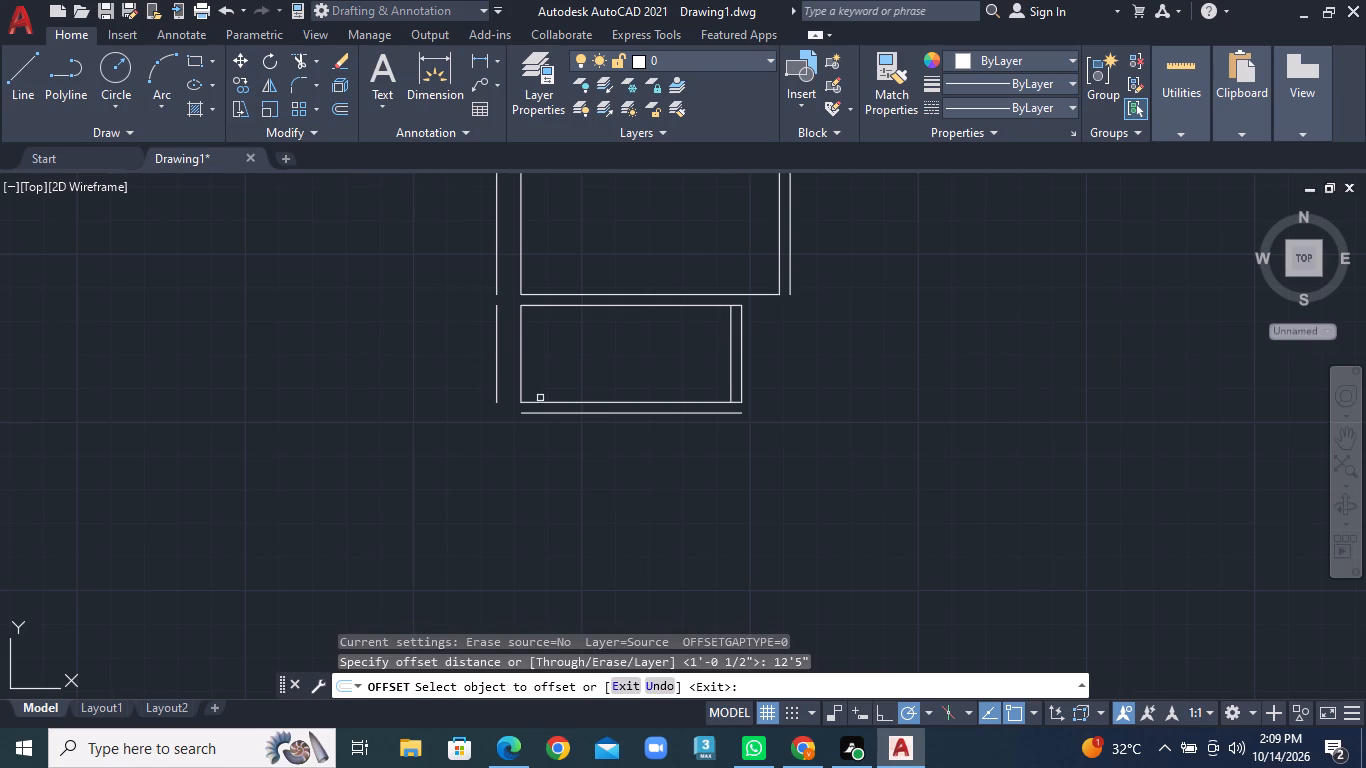
click(560, 414)
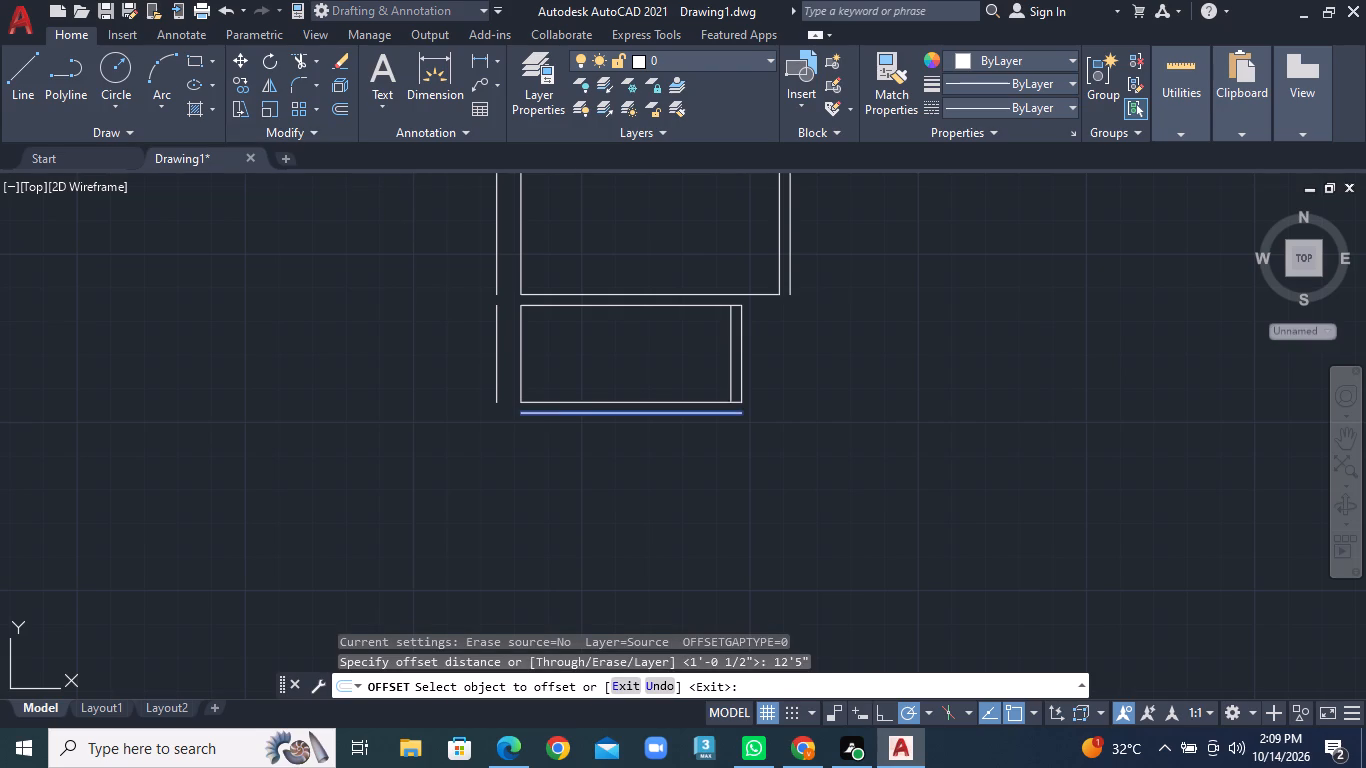
click(560, 471)
scroll(560, 471, down, 2)
middle_drag(582, 480, 508, 304)
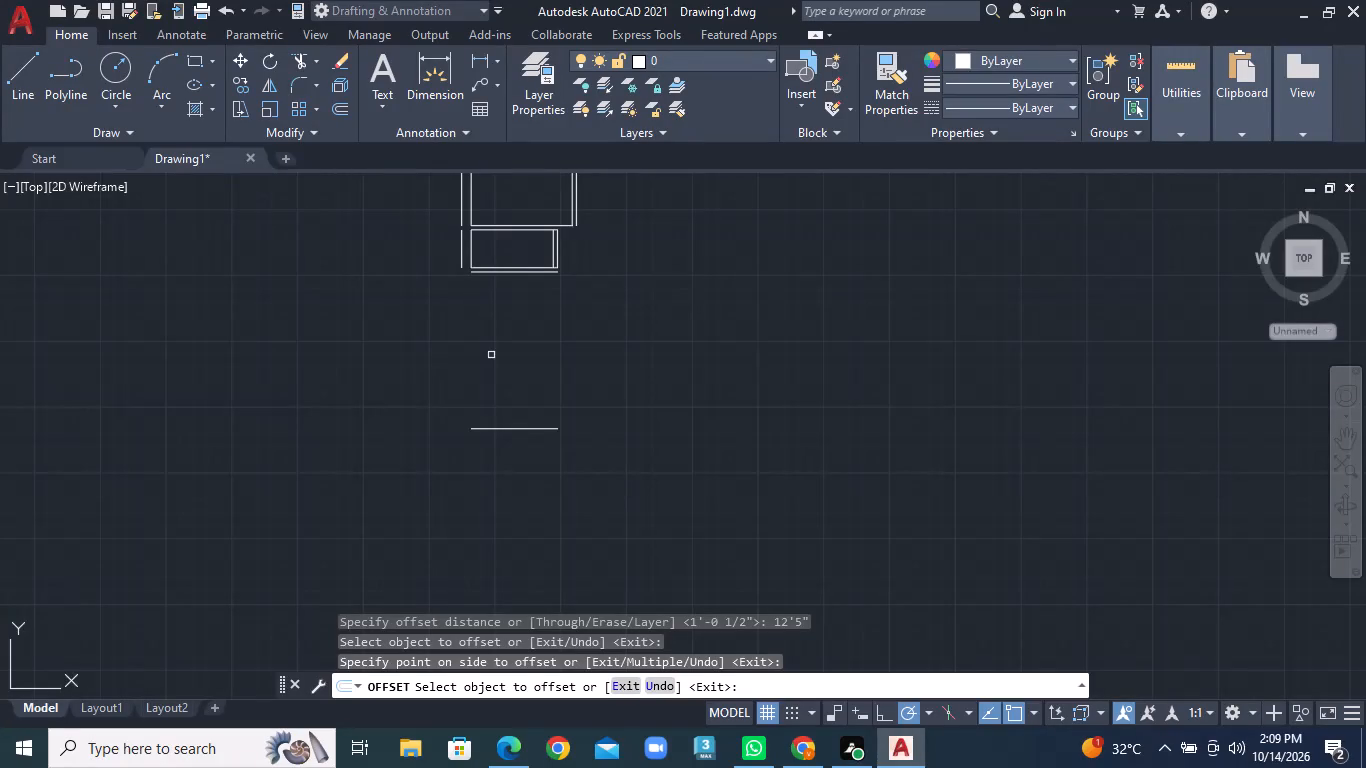
scroll(491, 355, down, 1)
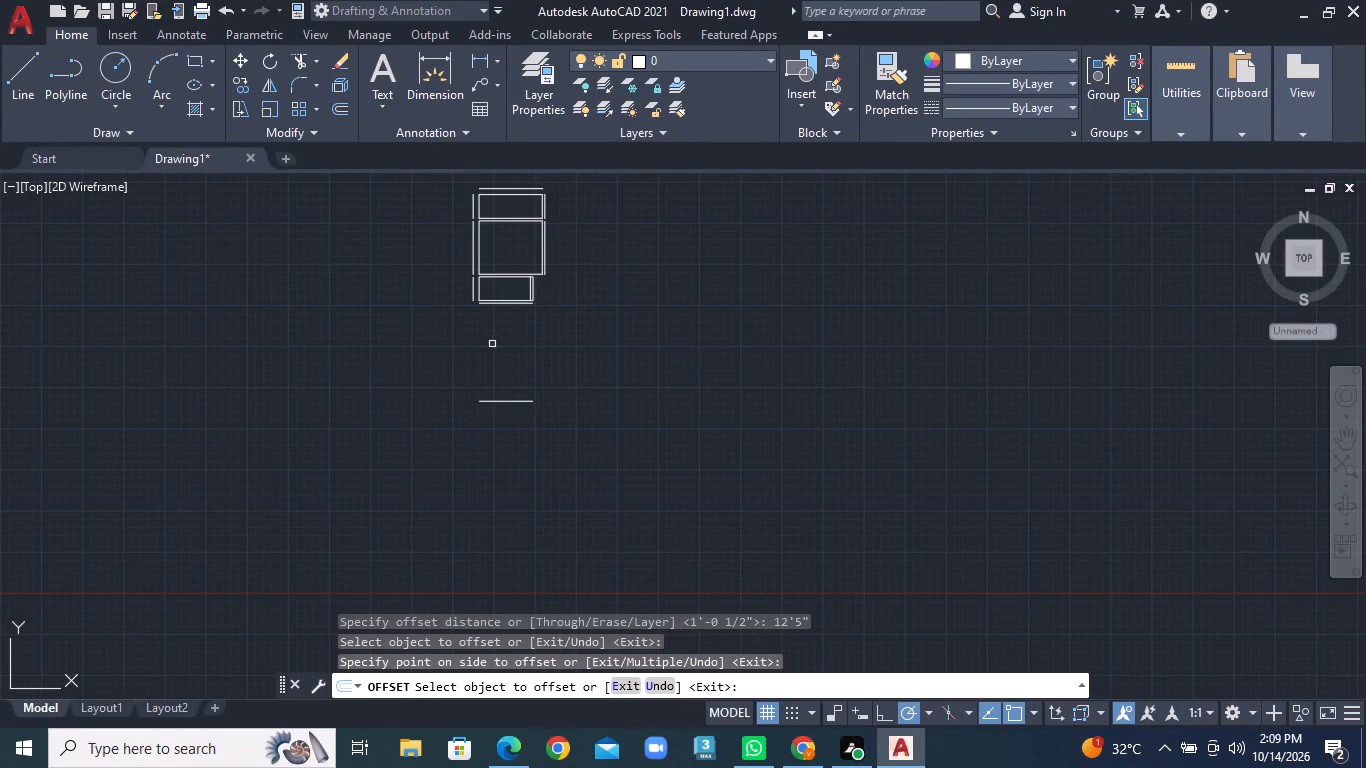
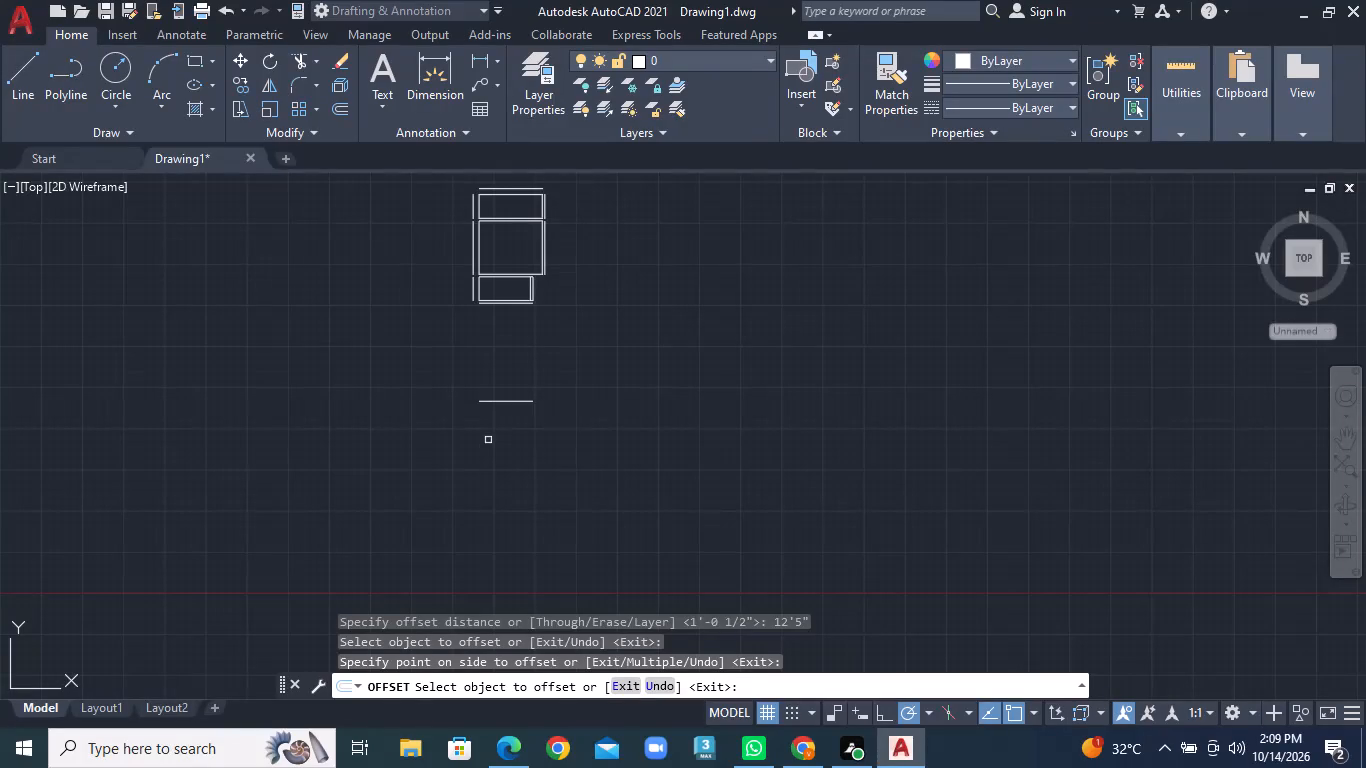
Offset the lower room's bottom edge line 9" downward to form the outer wall line.
scroll(480, 356, up, 1)
double_click(337, 111)
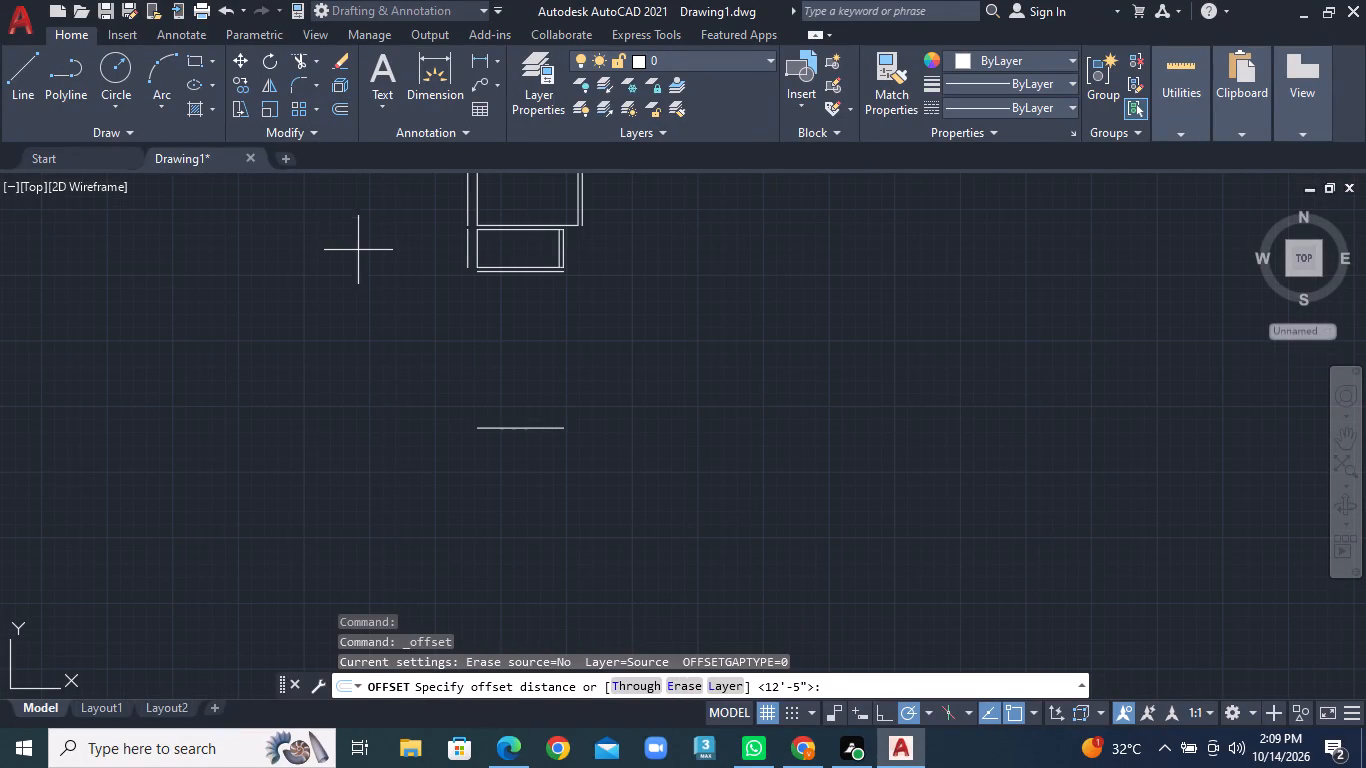
key(9)
key(shift+quotedbl)
key(Return)
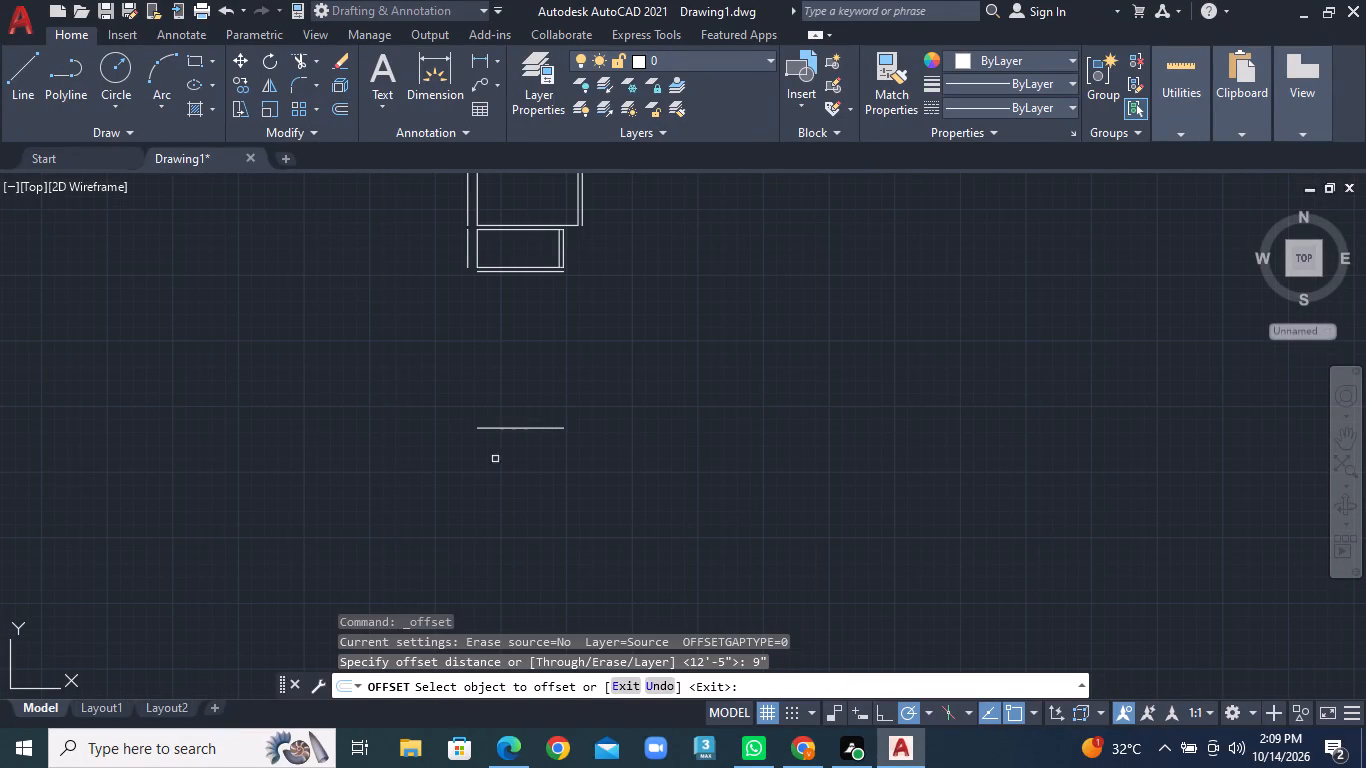
click(517, 429)
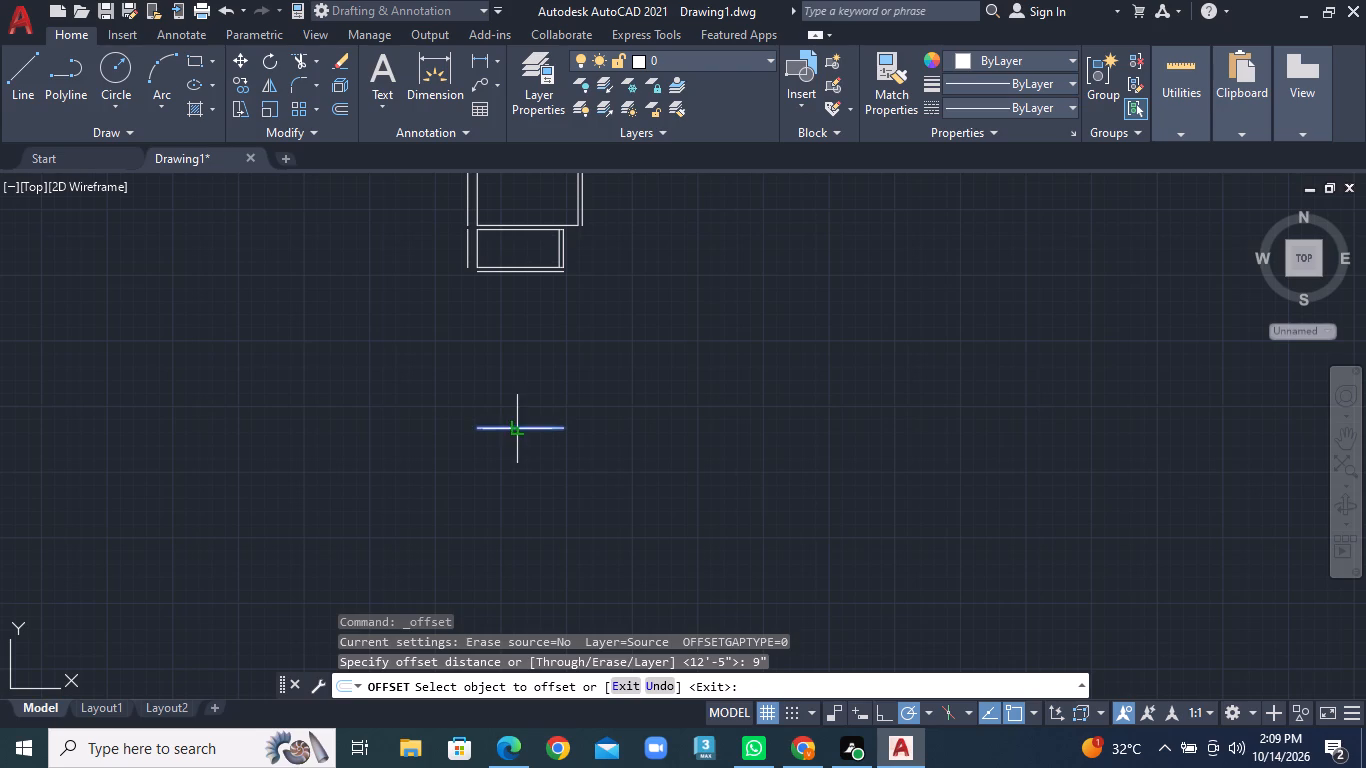
click(519, 462)
Draw the lower room's left vertical line from the wall line below the third room down to the inner bottom edge.
scroll(377, 355, up, 3)
double_click(6, 94)
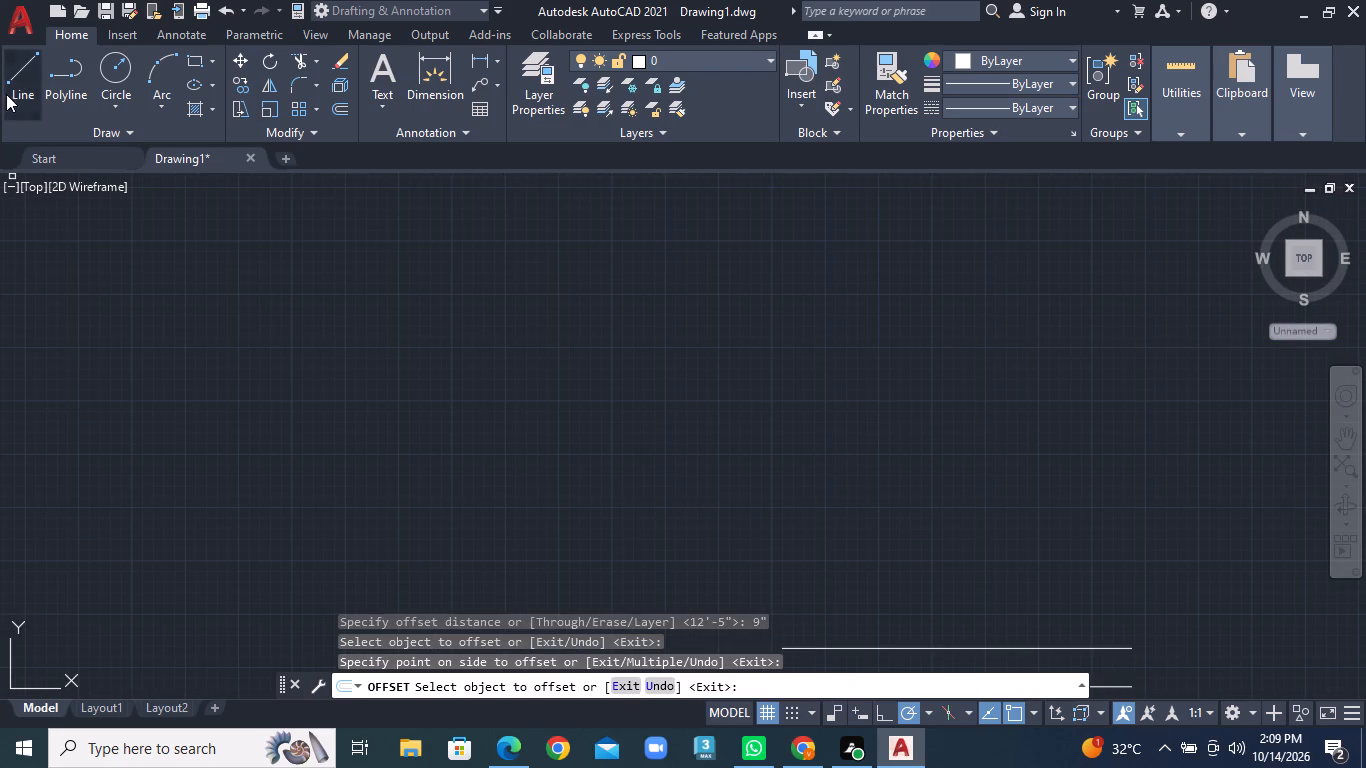
scroll(553, 404, down, 2)
click(646, 253)
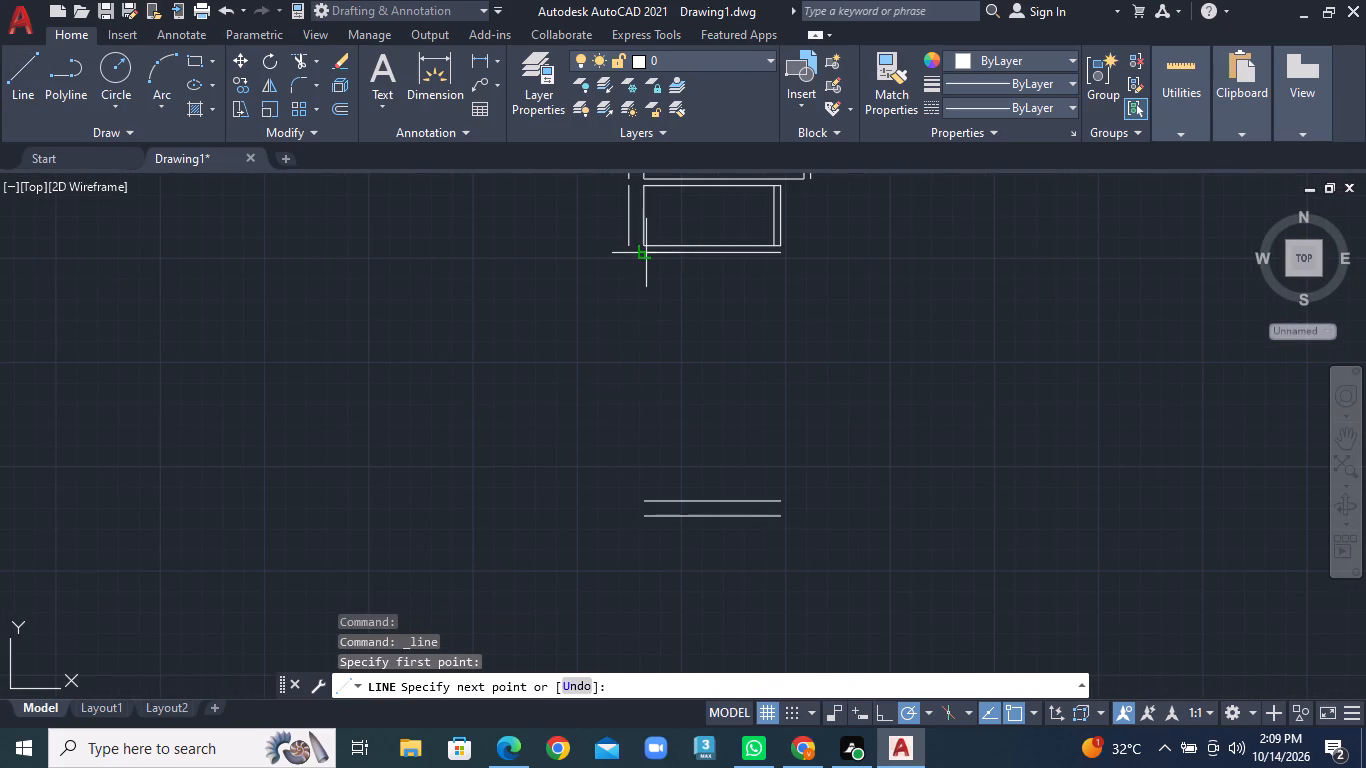
click(647, 501)
right_click(647, 501)
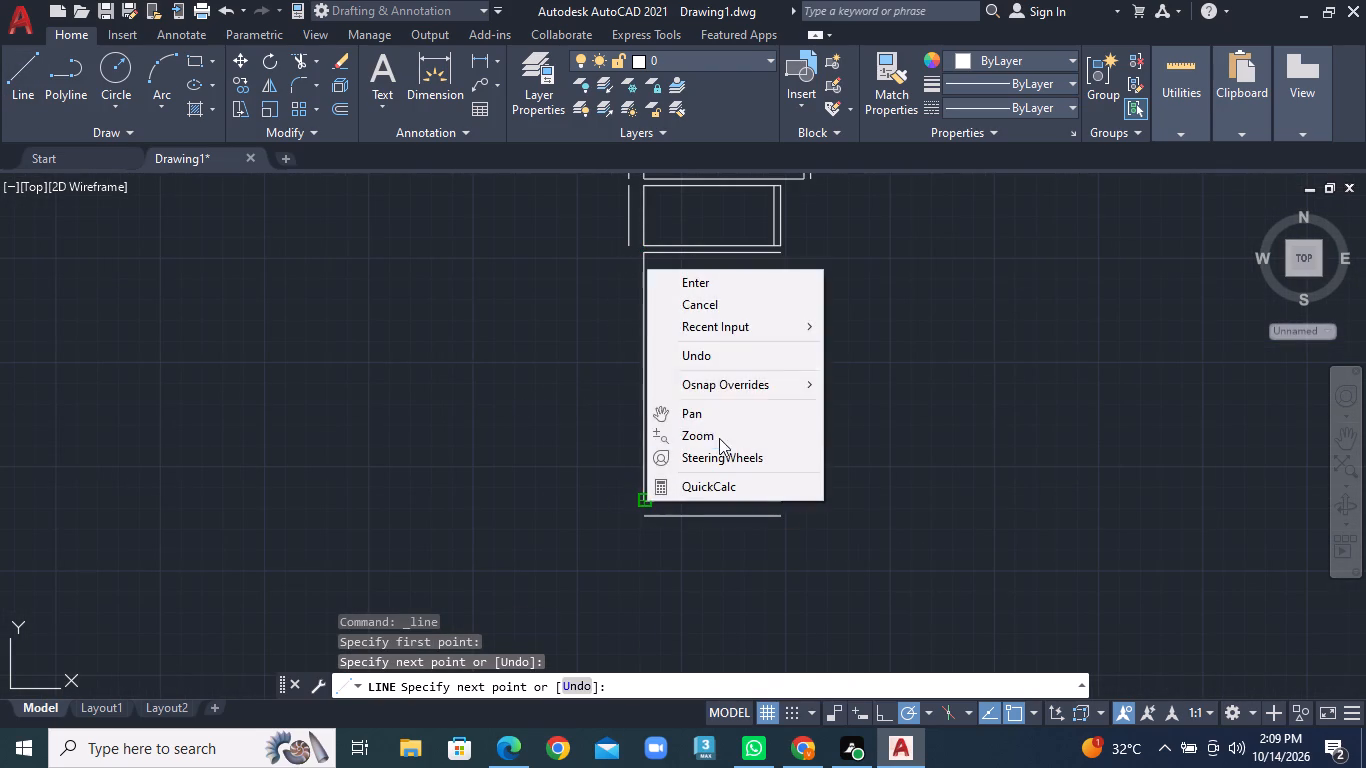
click(712, 279)
Draw the outer left wall line from below the third room down to the outer bottom line's level, and across to that line's left end.
click(12, 83)
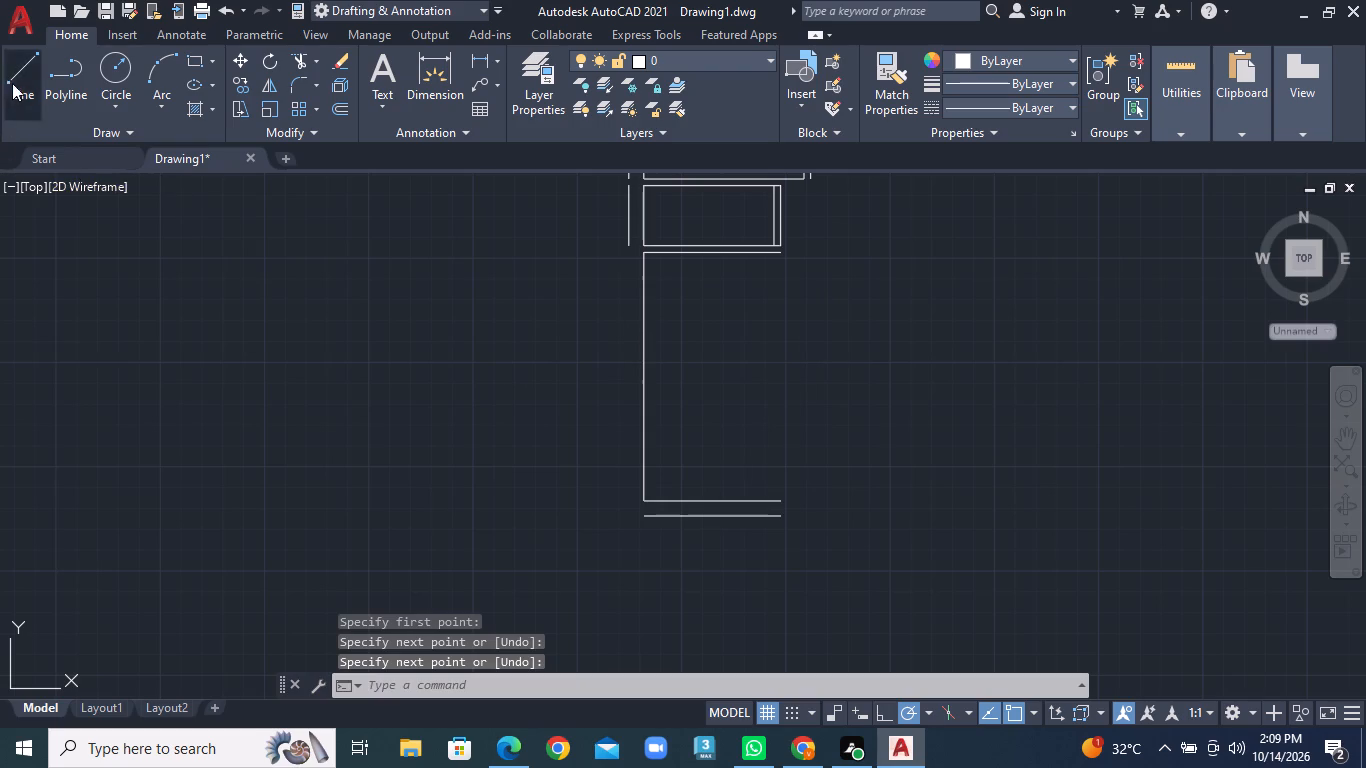
click(627, 242)
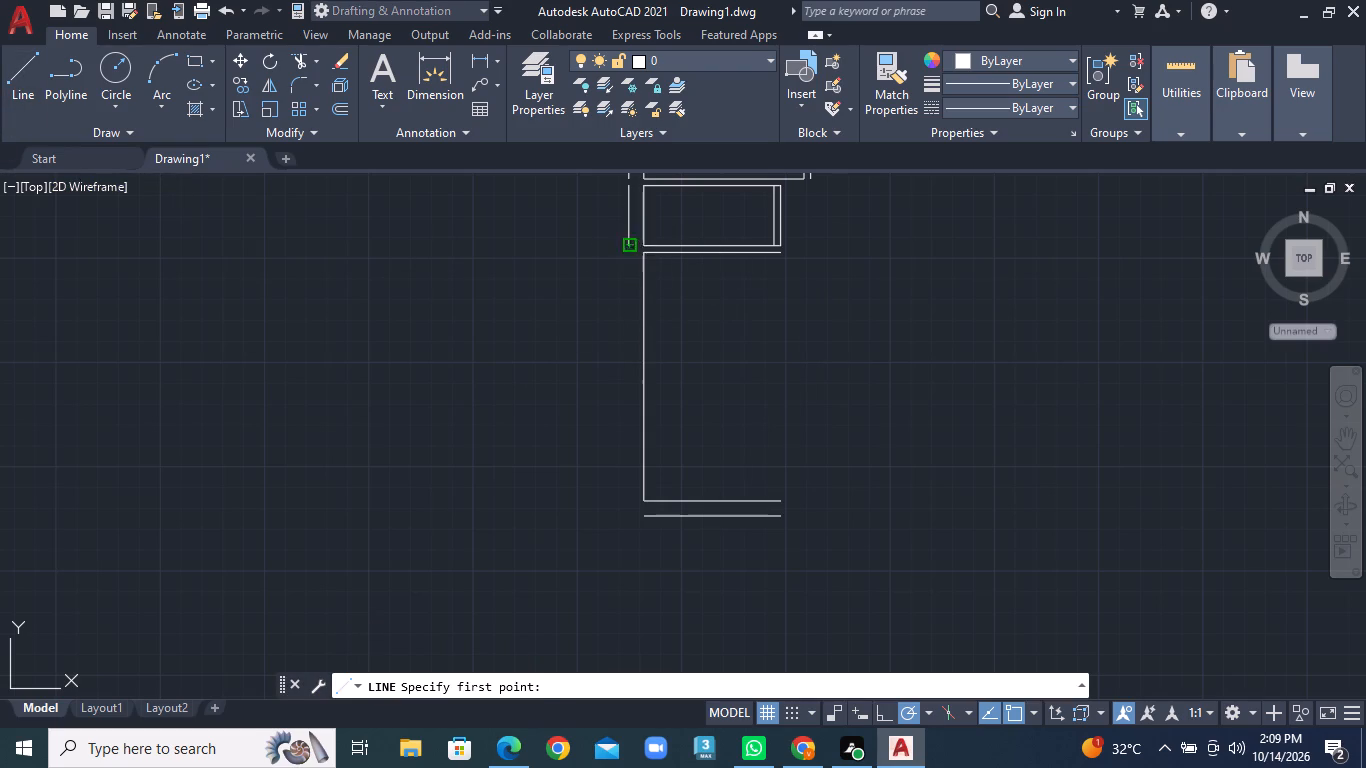
scroll(637, 504, up, 2)
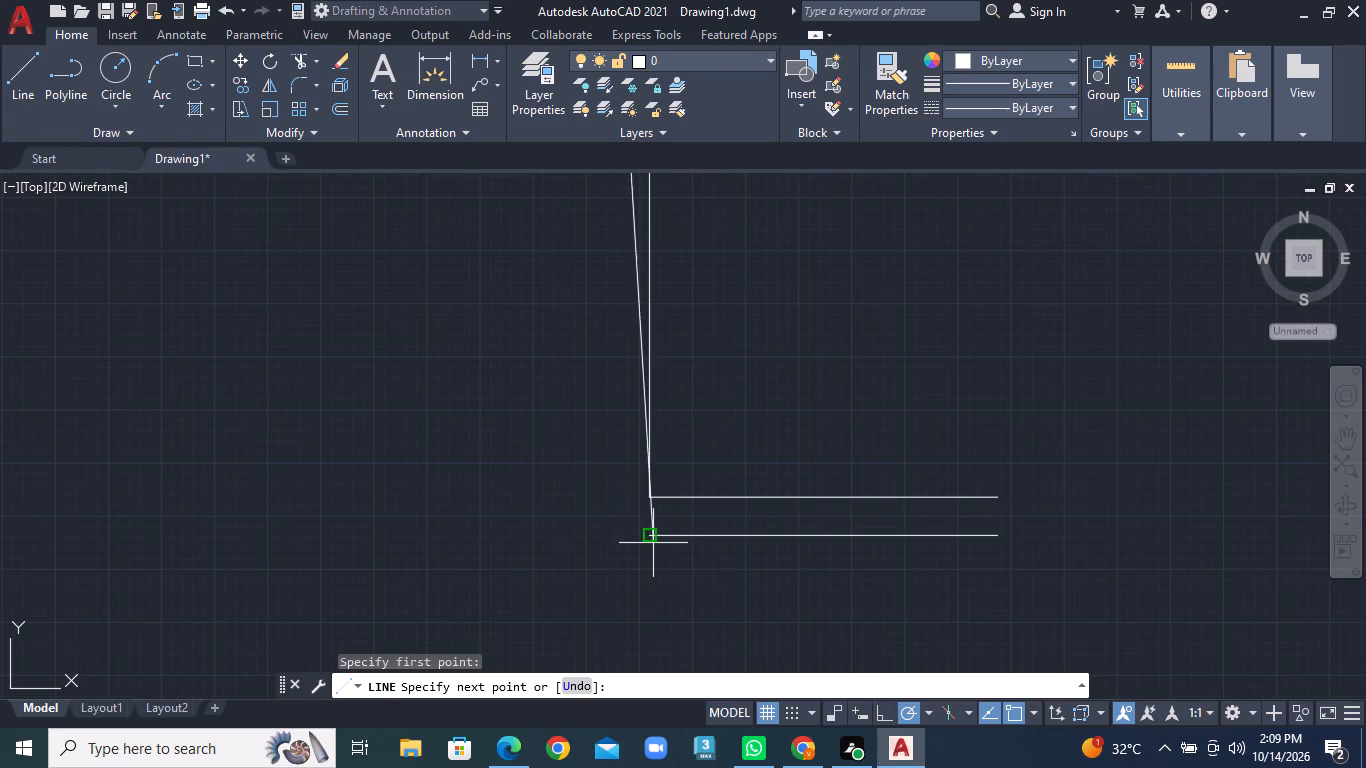
click(607, 543)
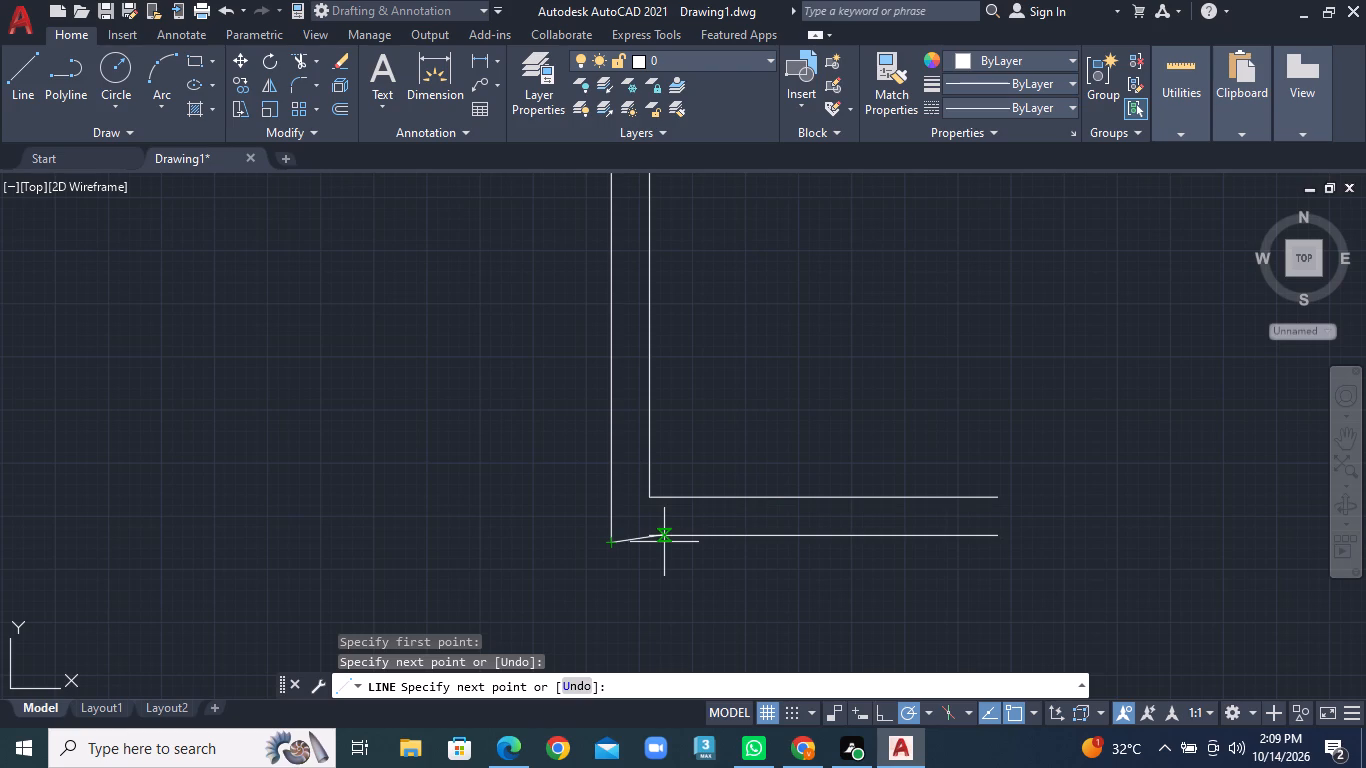
key(ctrl+z)
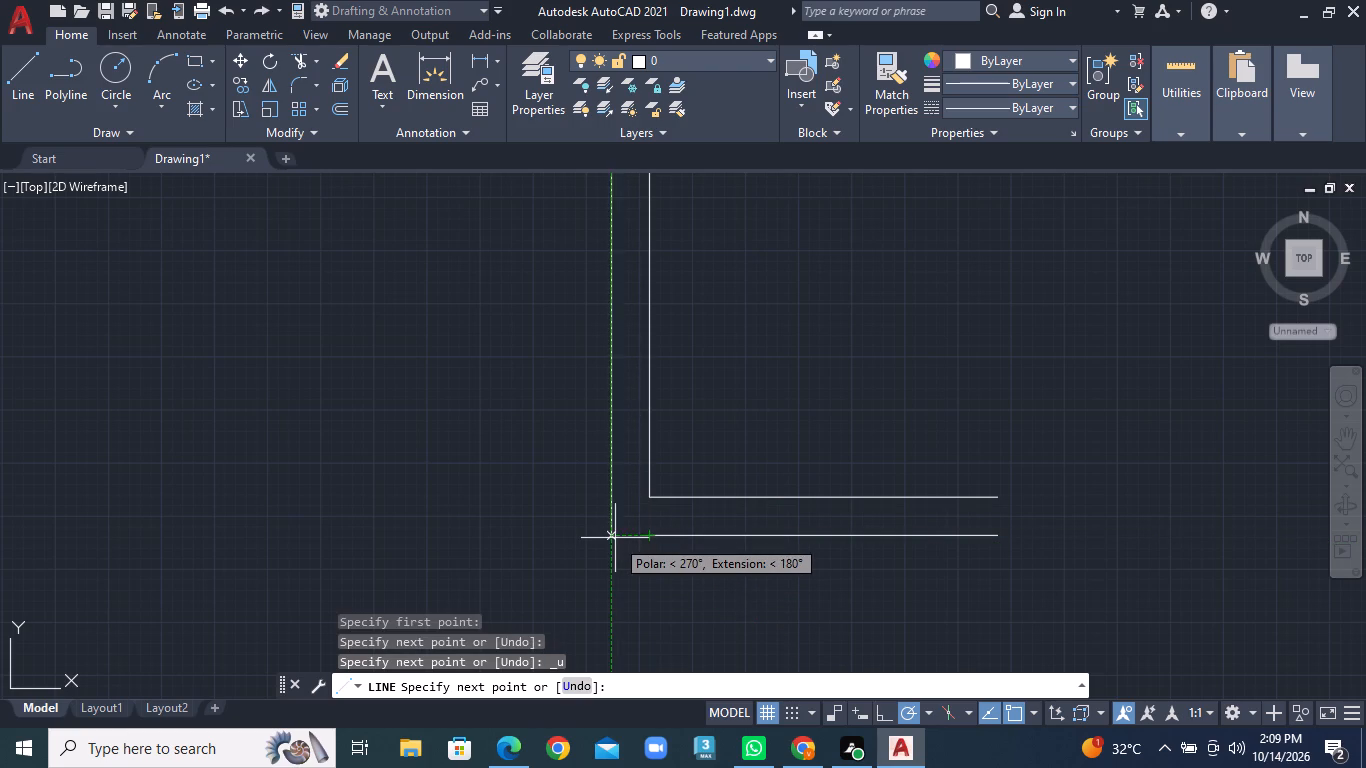
click(615, 538)
click(652, 537)
right_click(652, 537)
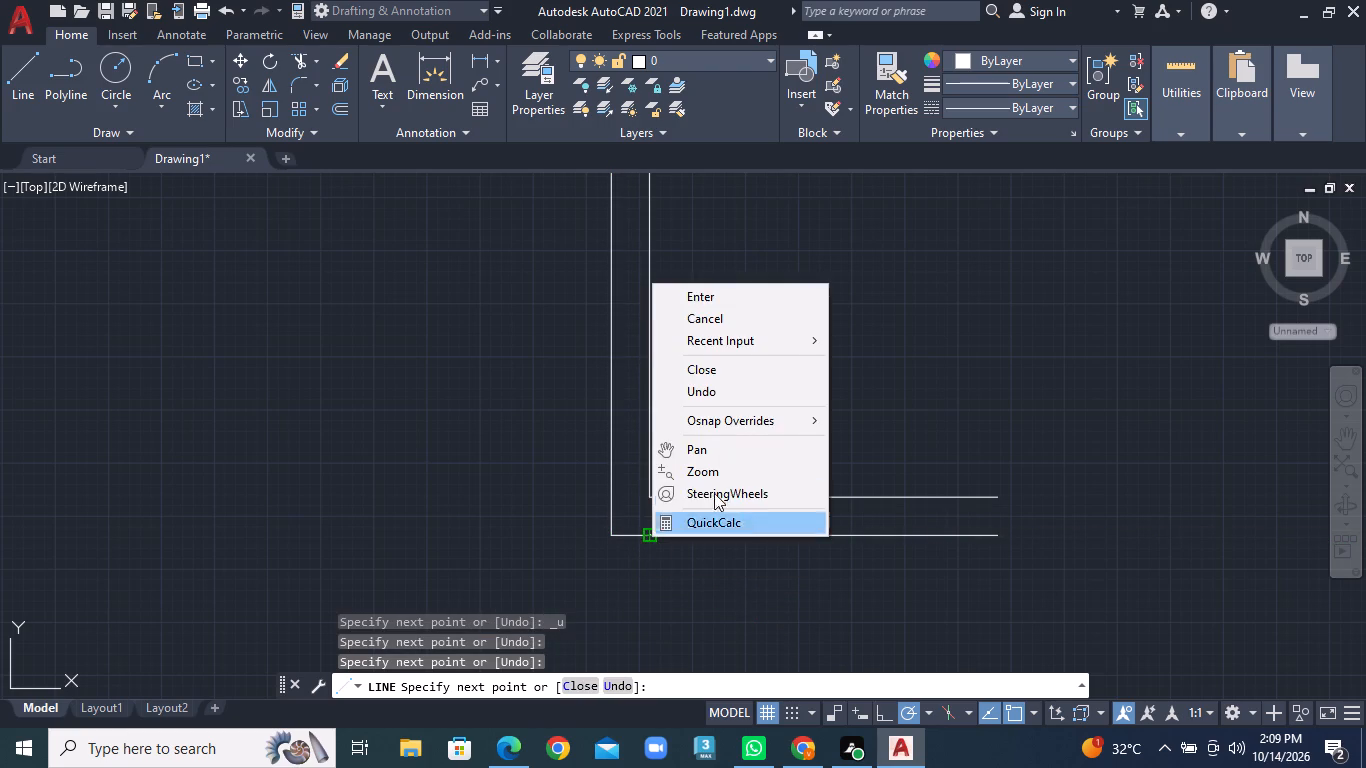
click(711, 304)
Join the three outer left vertical wall segments beside the upper three rooms into one line.
scroll(779, 417, down, 4)
middle_drag(804, 354, 779, 379)
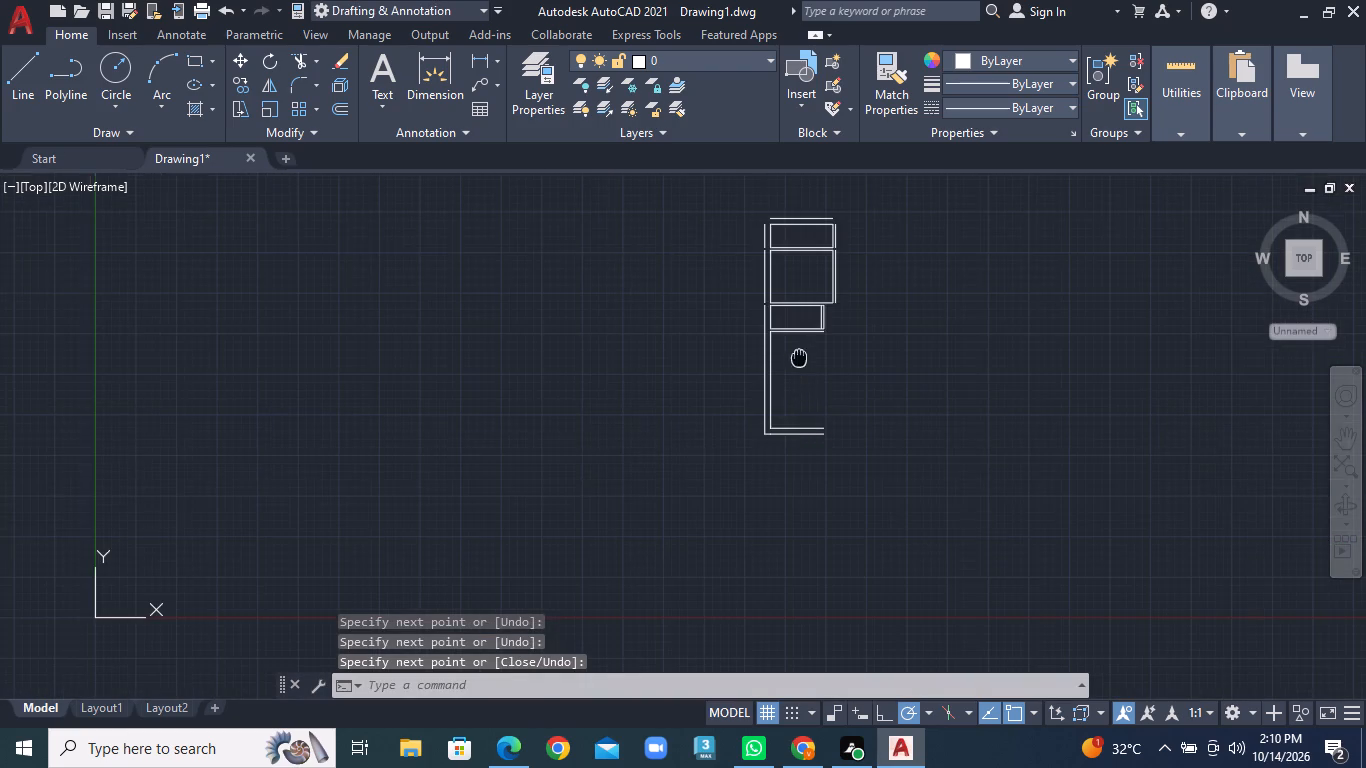
middle_drag(779, 379, 683, 507)
scroll(614, 437, up, 2)
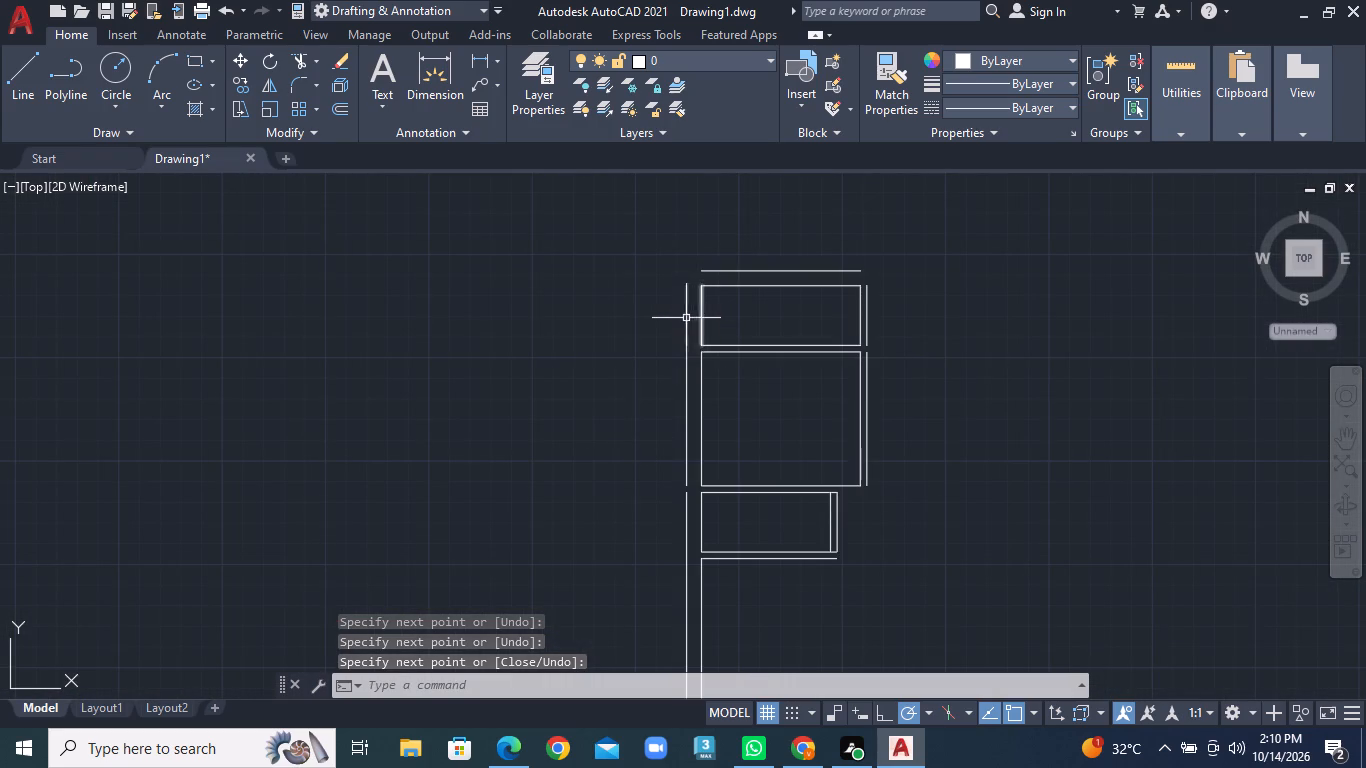
click(685, 318)
click(687, 375)
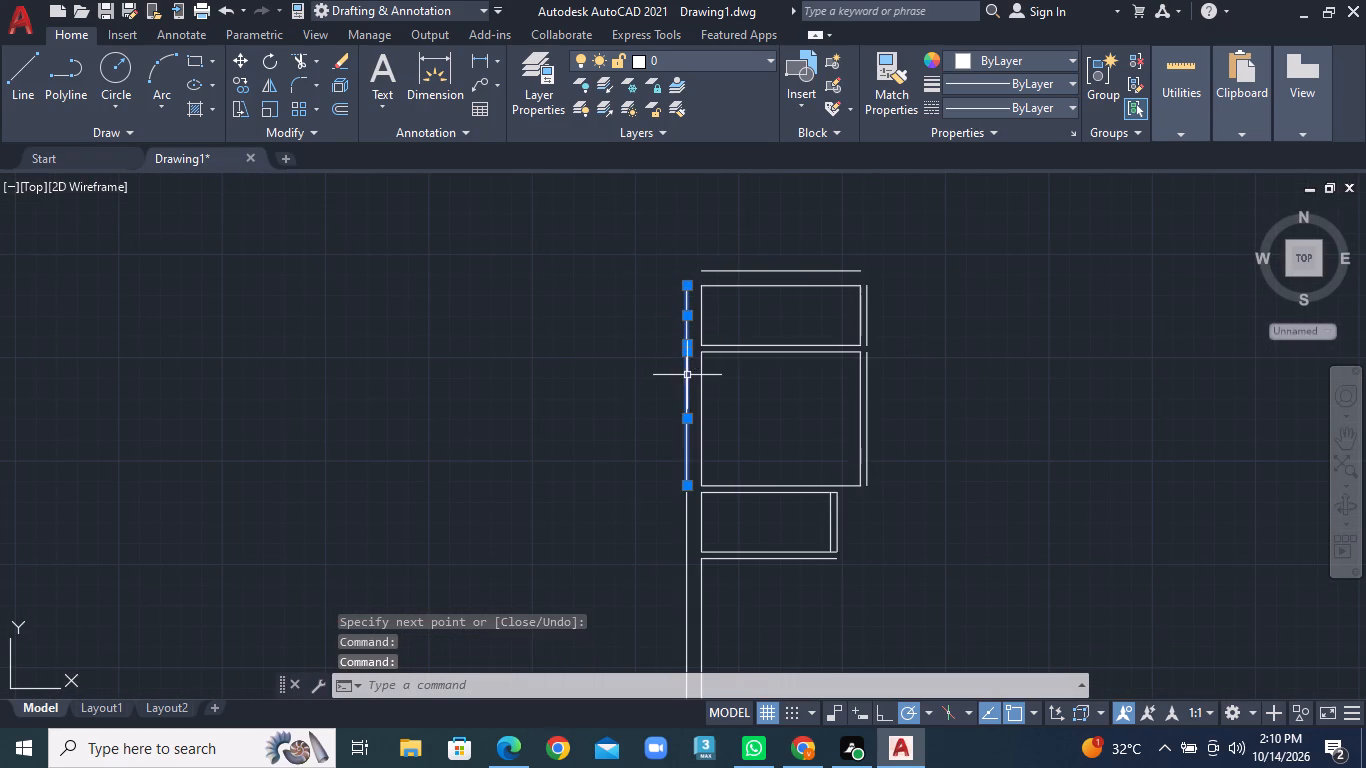
click(686, 529)
text(JOU)
key(BackSpace)
key(BackSpace)
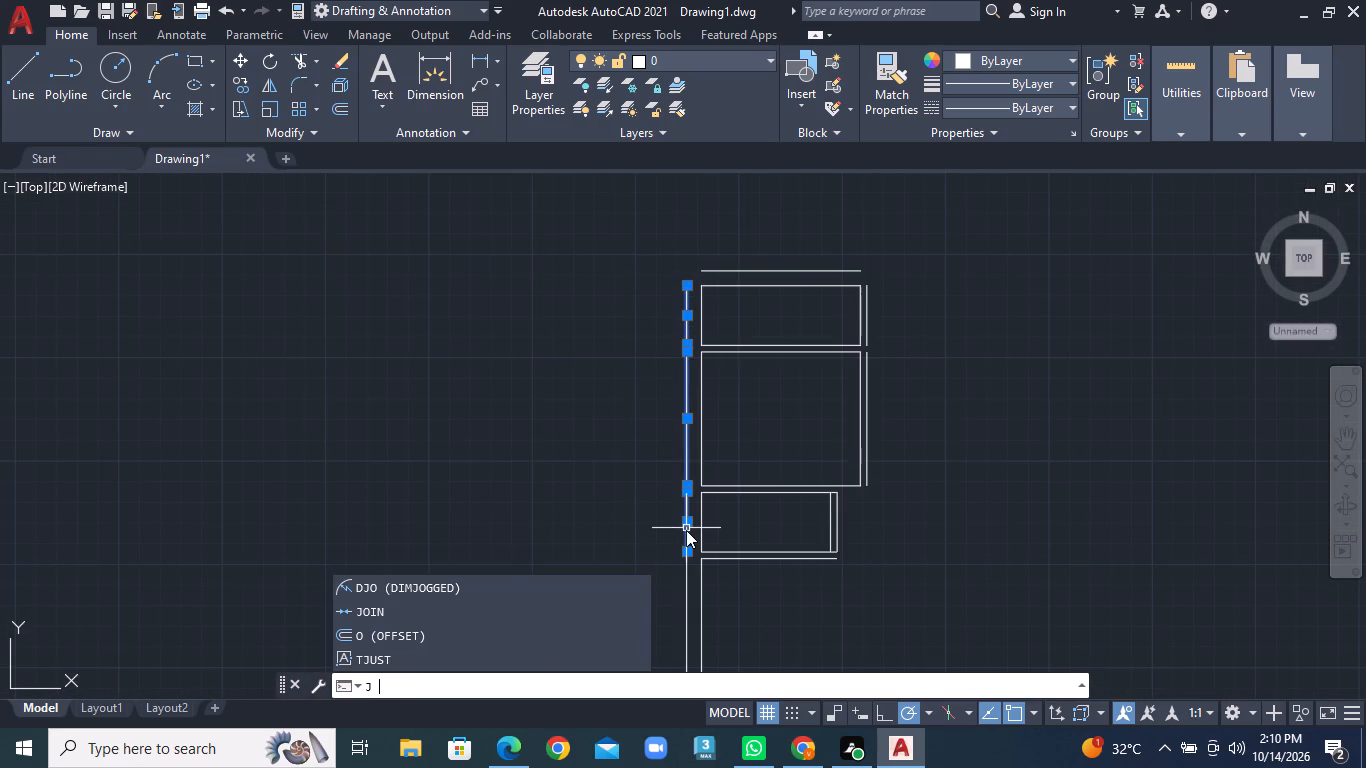
text(OIN)
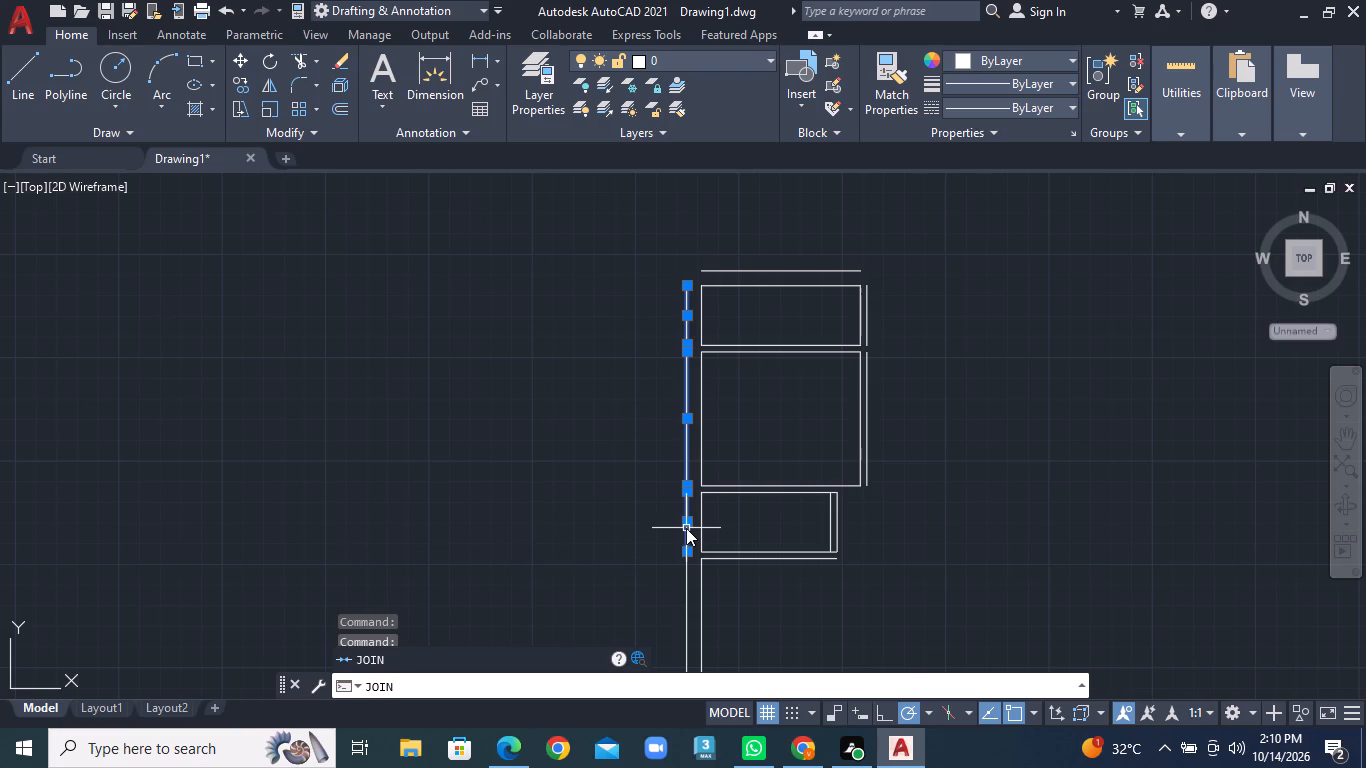
key(Return)
Draw the top-left outer corner, extending the outer left wall up and across to the top wall line's left end.
middle_drag(683, 358, 461, 490)
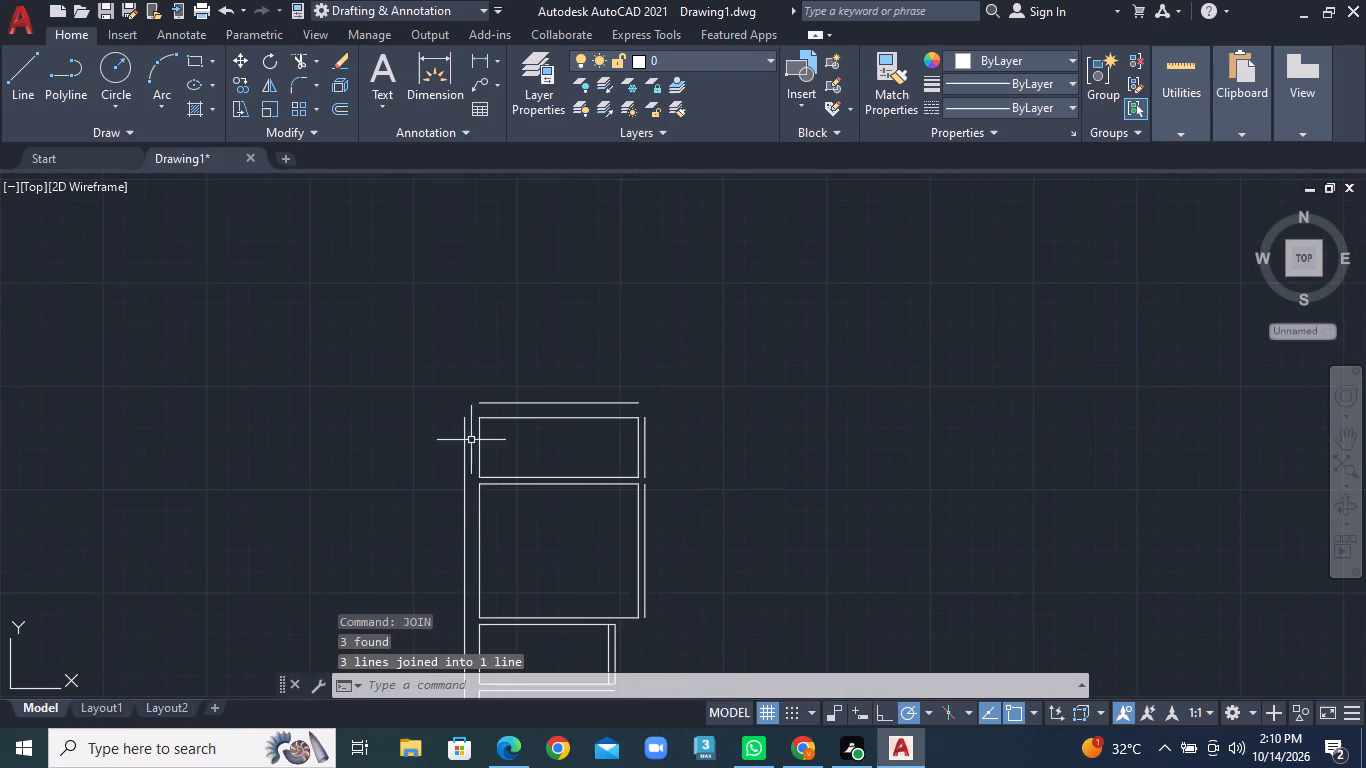
scroll(475, 438, up, 1)
click(7, 83)
scroll(533, 373, up, 2)
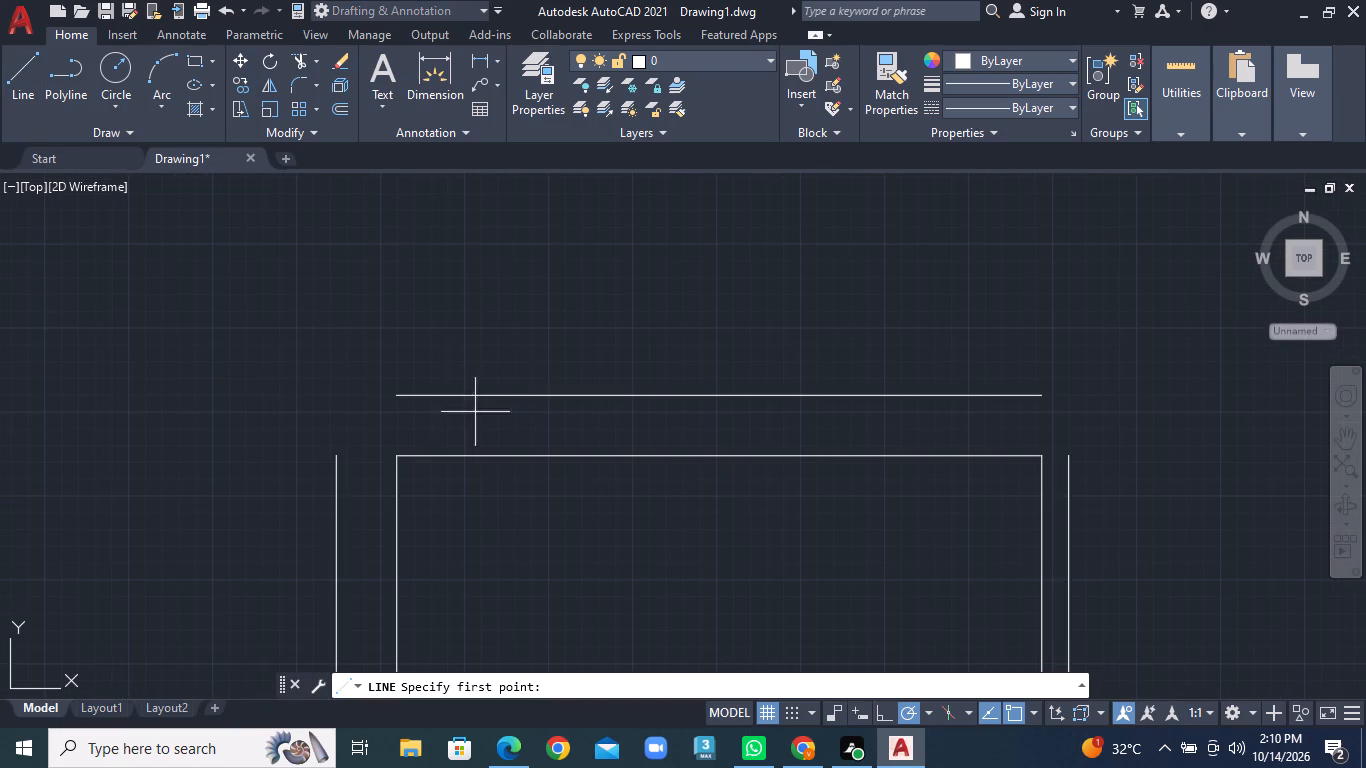
click(334, 454)
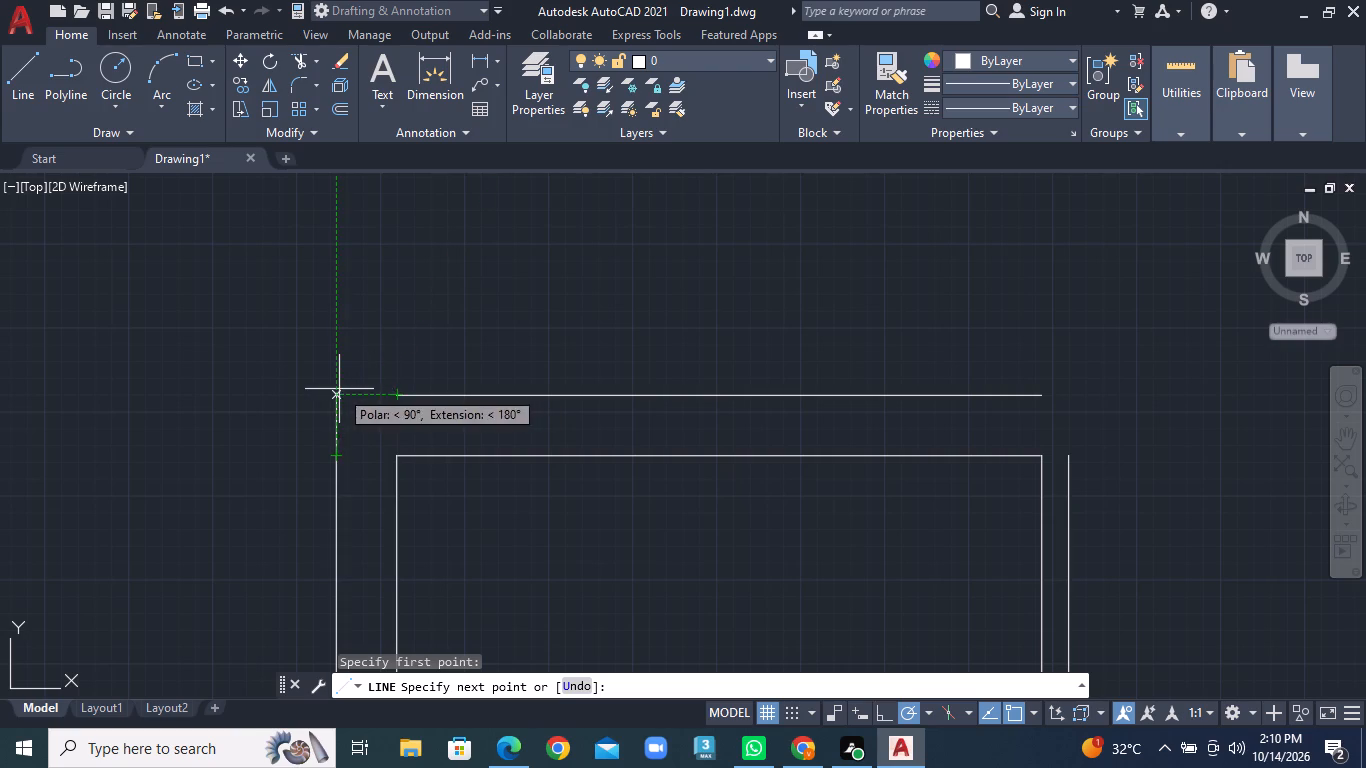
click(339, 389)
click(402, 392)
right_click(402, 392)
click(465, 405)
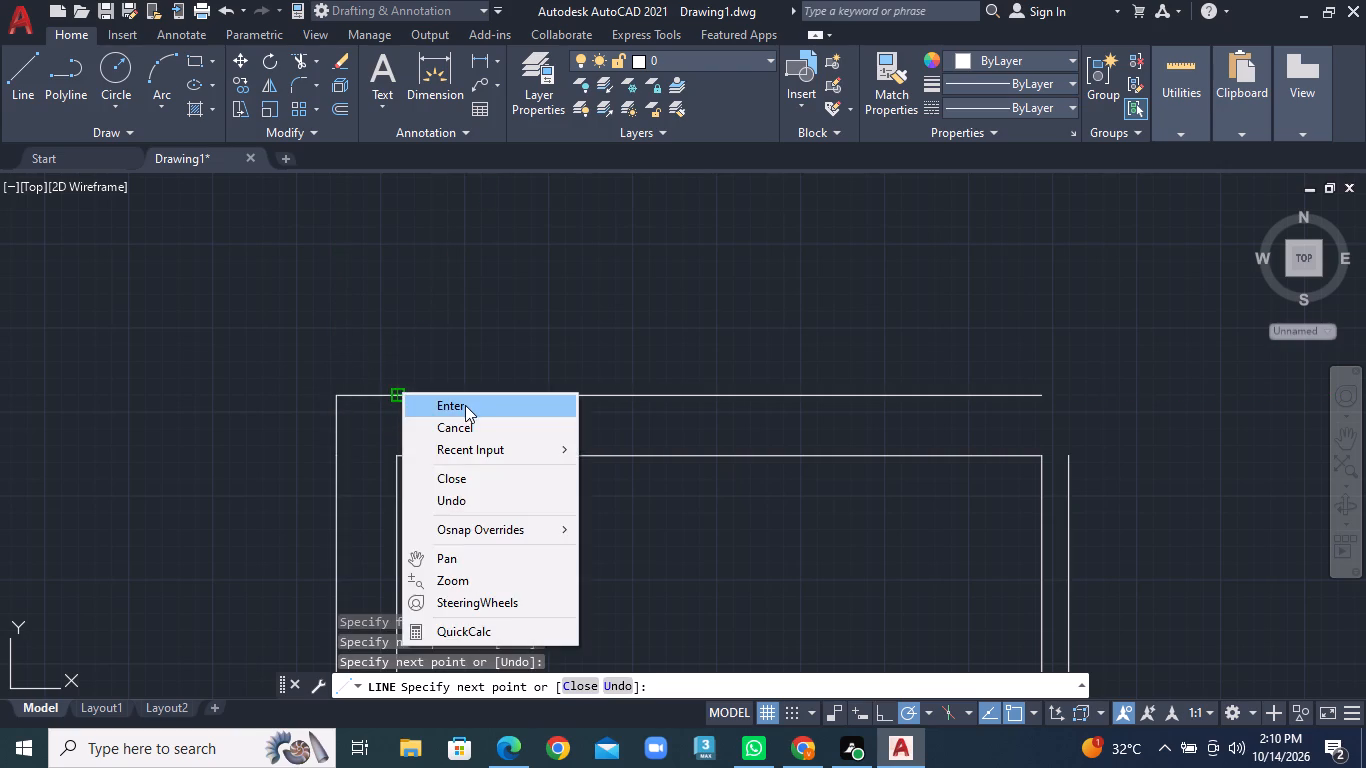
Offset the lower room's inner left line 13'3" to the right to mark its right side.
scroll(684, 492, down, 2)
middle_drag(790, 564, 609, 291)
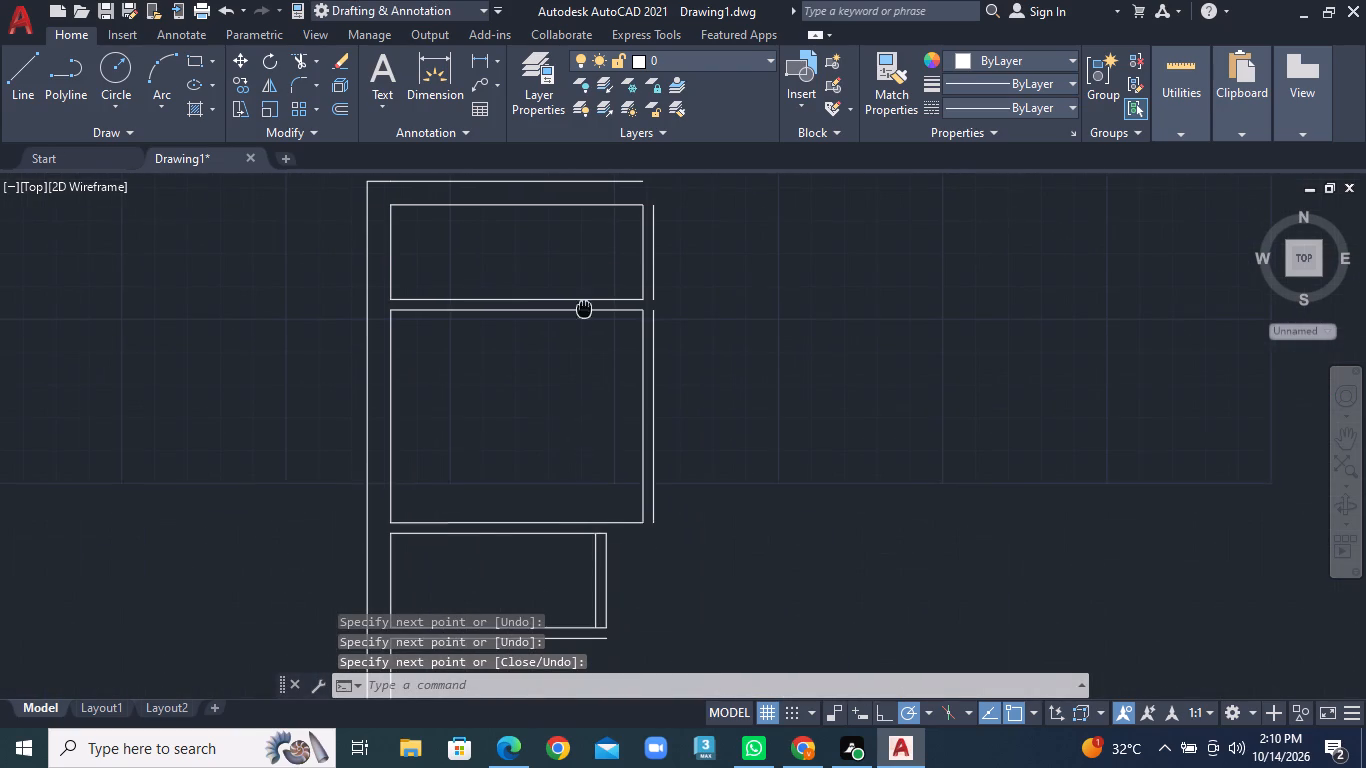
middle_drag(574, 525, 518, 576)
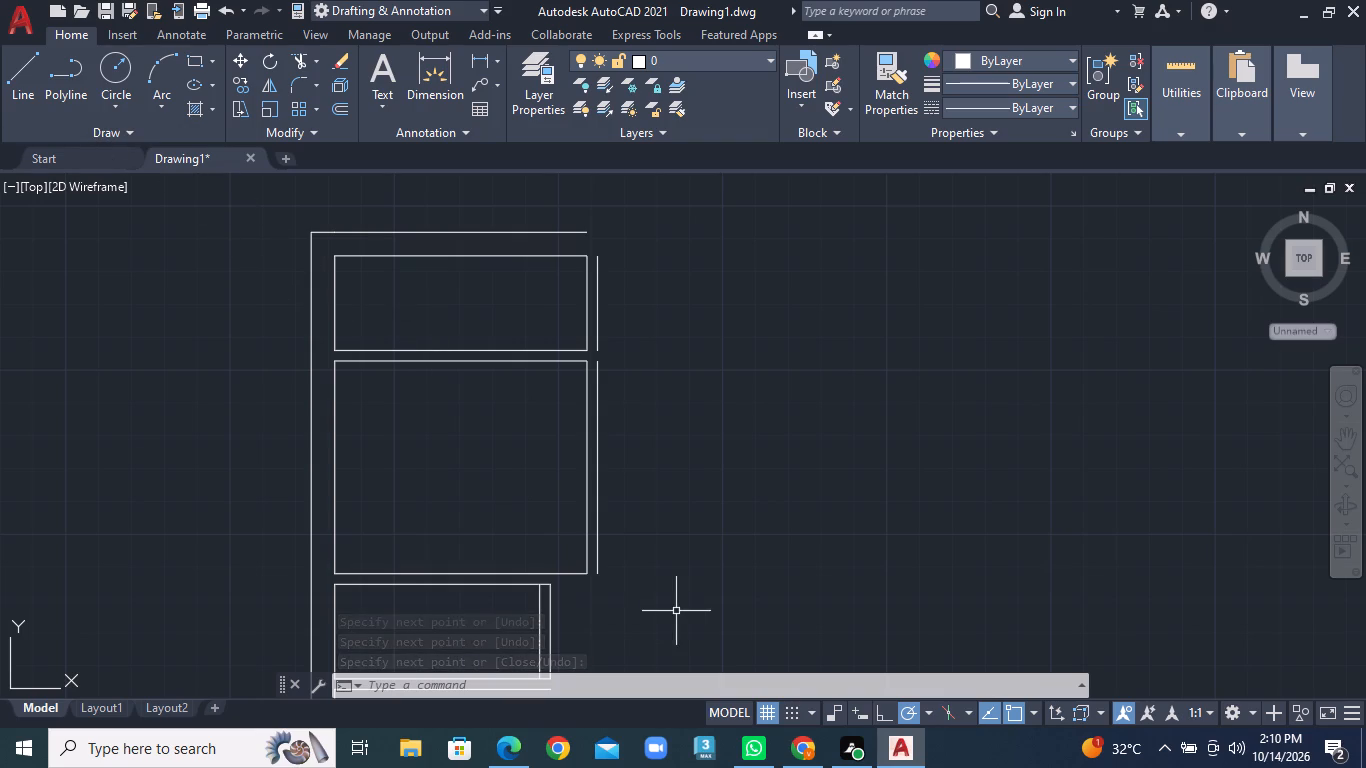
scroll(602, 570, down, 1)
middle_drag(593, 608, 589, 437)
middle_drag(560, 536, 553, 446)
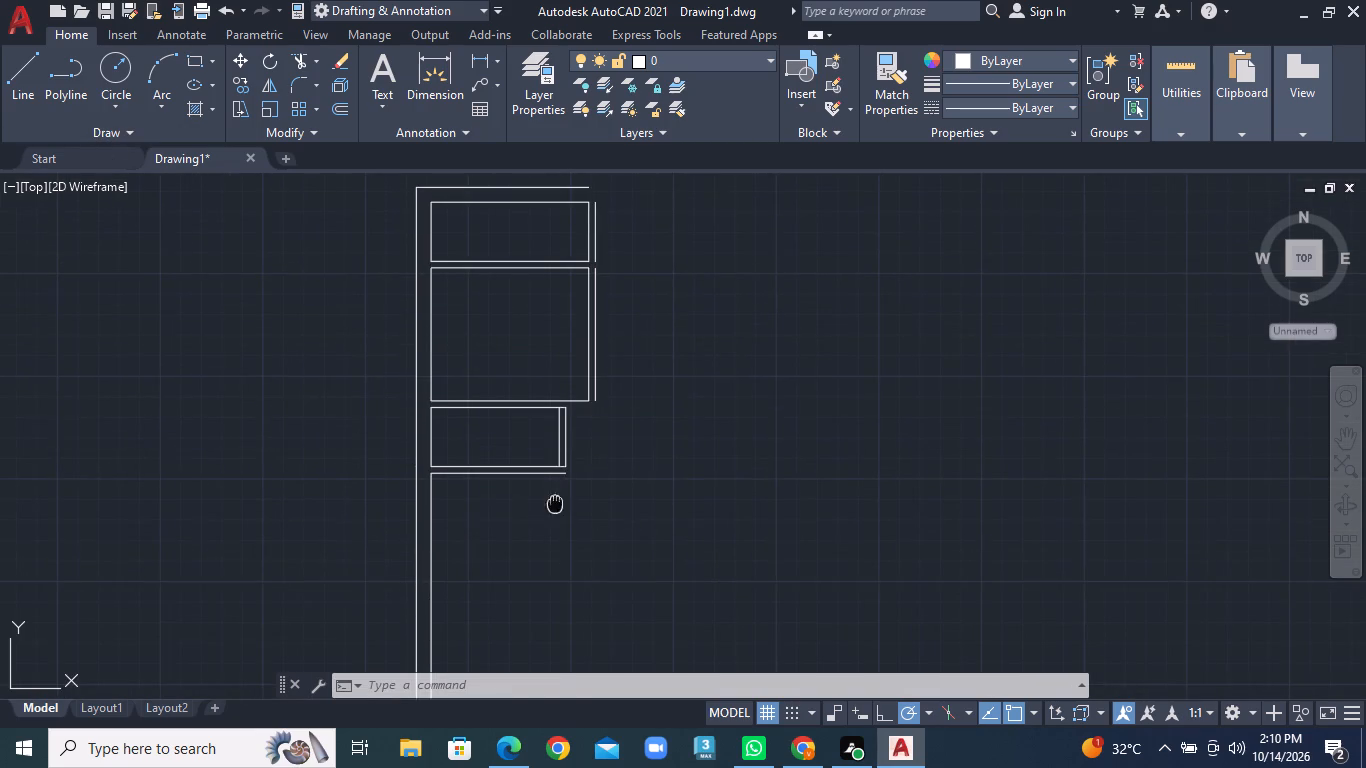
middle_drag(553, 446, 555, 364)
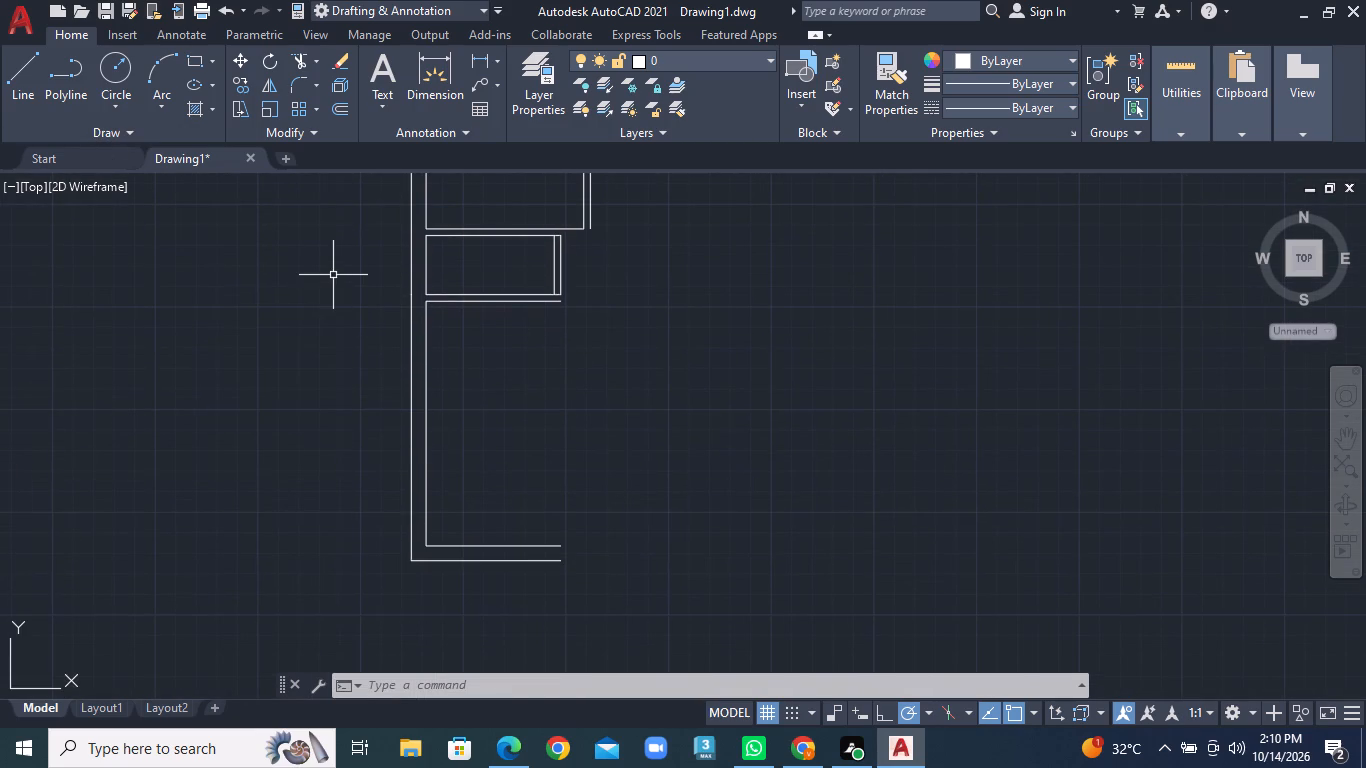
click(346, 105)
text(13')
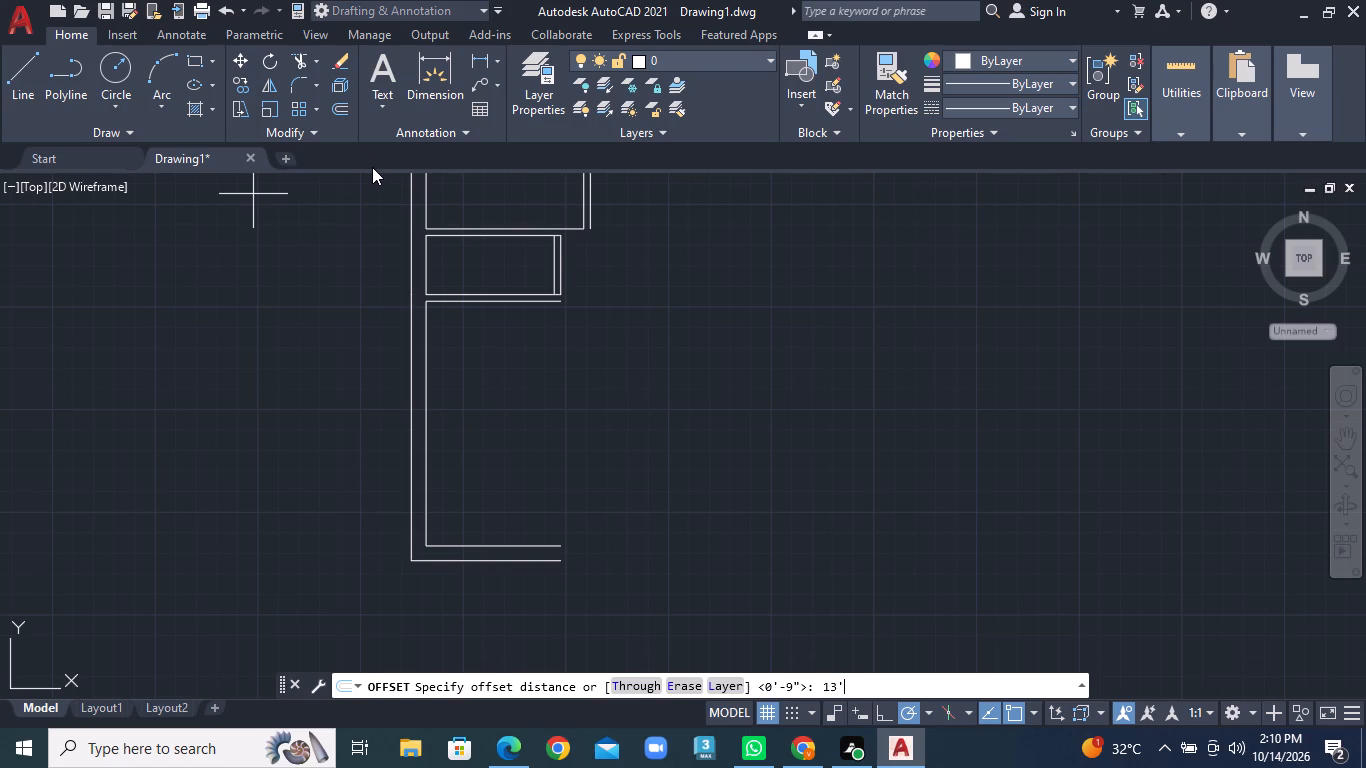
key(3)
key(shift+quotedbl)
key(Return)
click(427, 377)
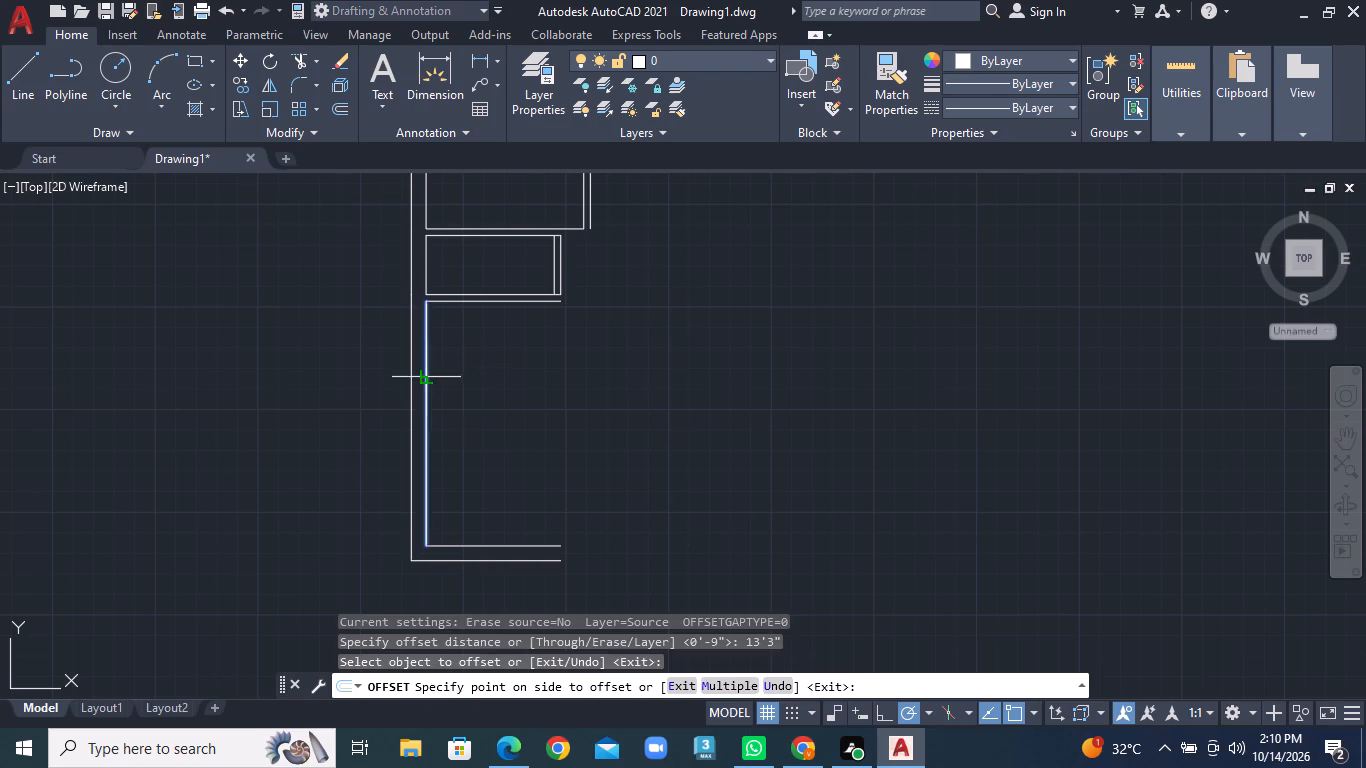
click(552, 387)
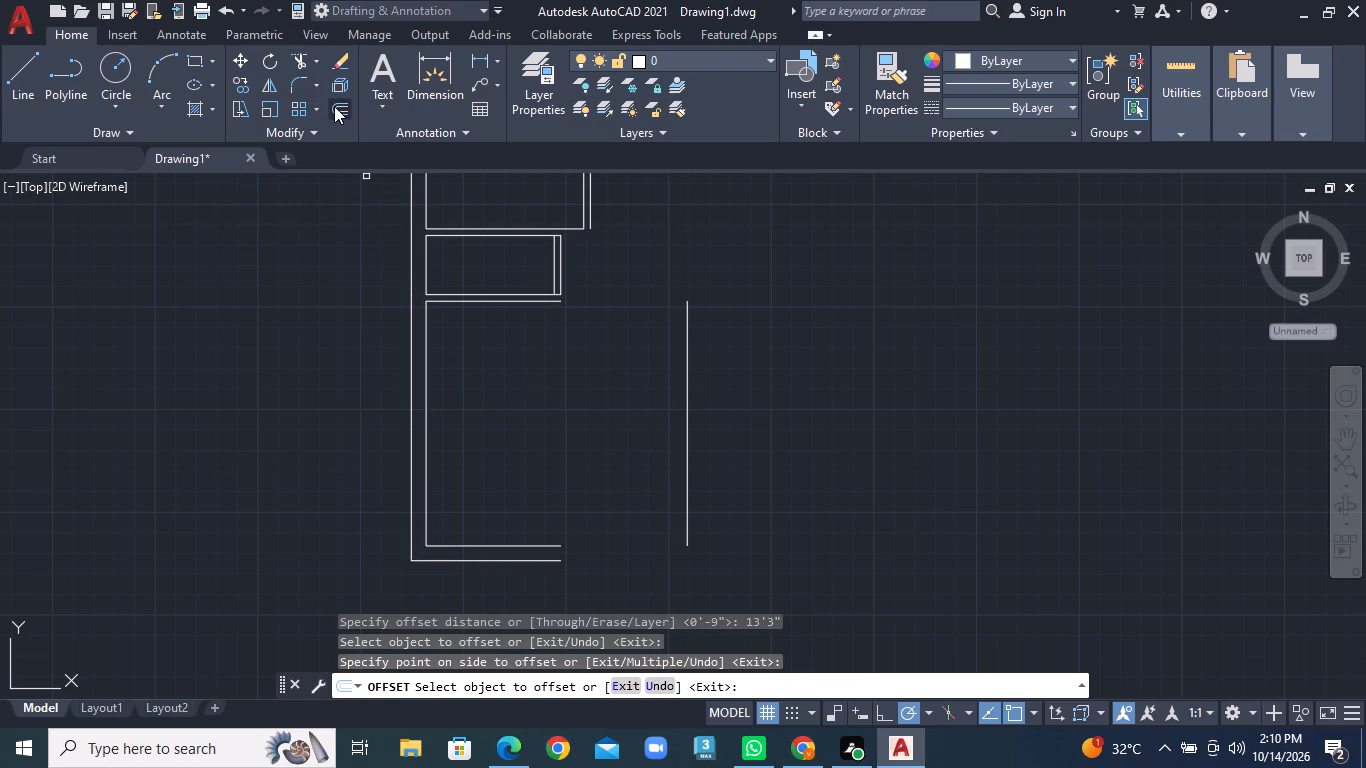
Offset the lower room's new right vertical line 4" to the right, outside the room.
click(334, 106)
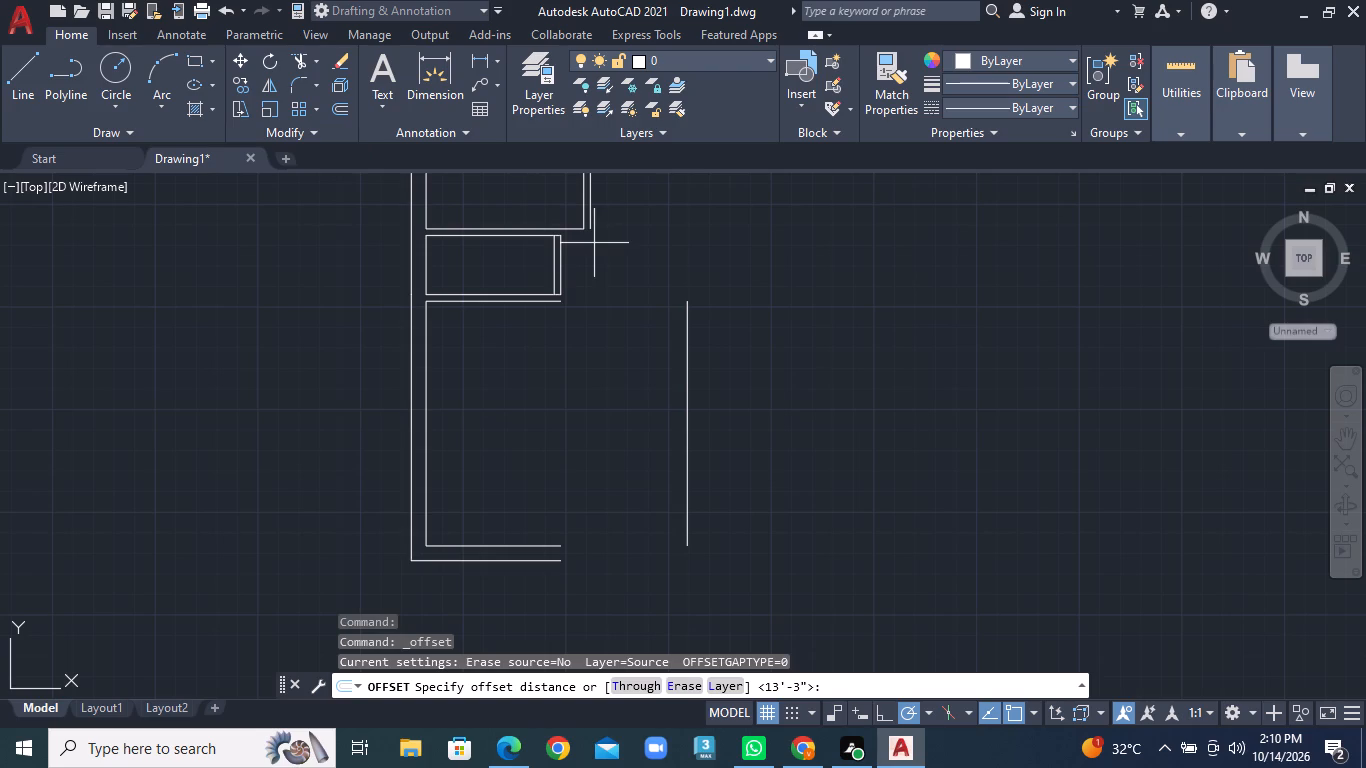
key(4)
key(shift+quotedbl)
key(Return)
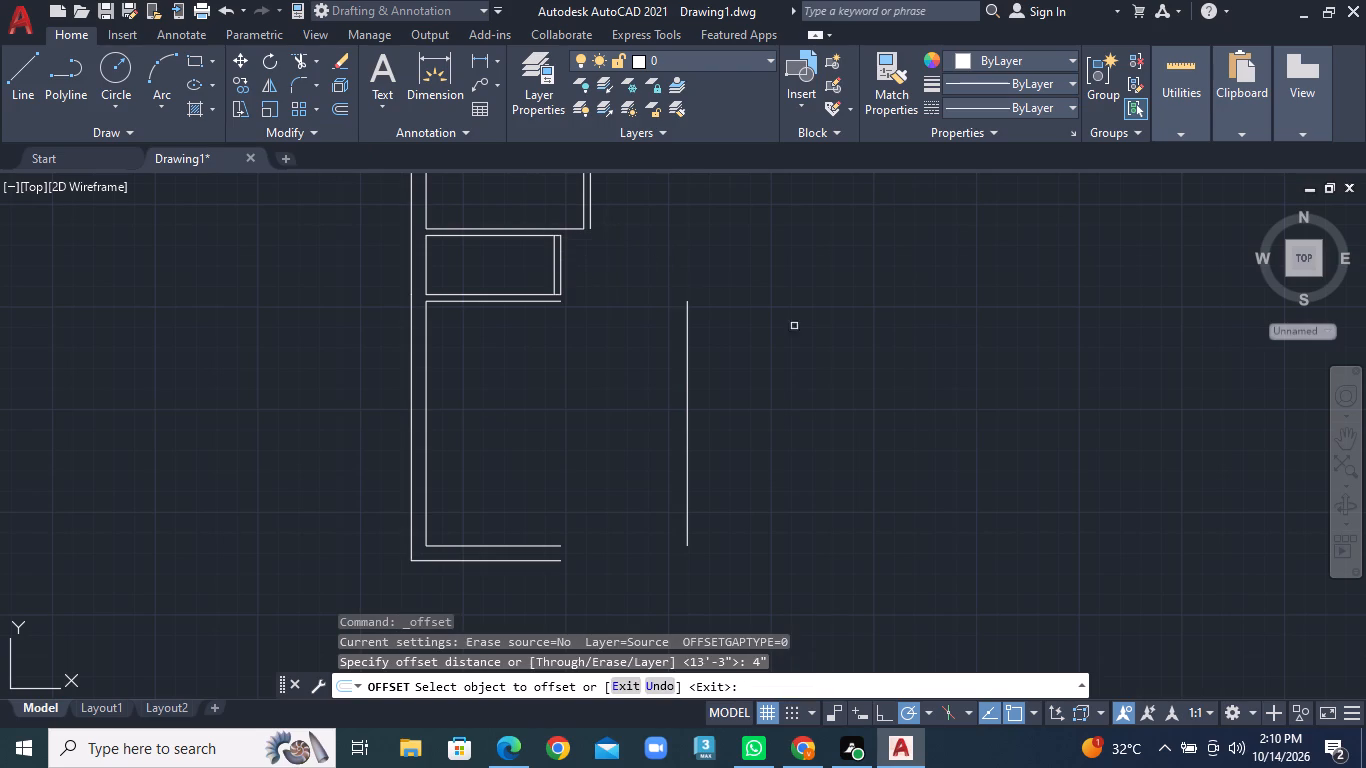
click(688, 378)
click(720, 380)
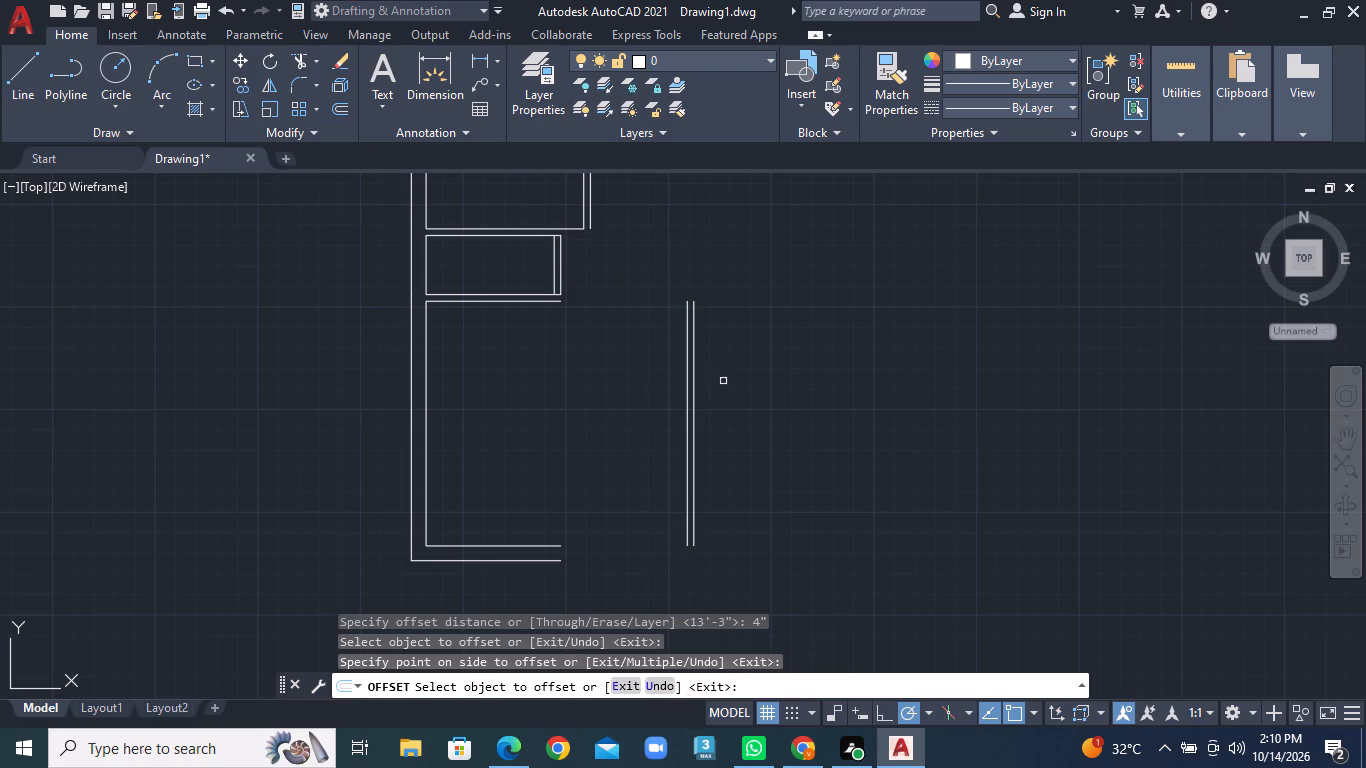
Draw lines extending the lower room's outer bottom wall across and up to the outer right wall line, closing the bottom-right corner.
click(33, 87)
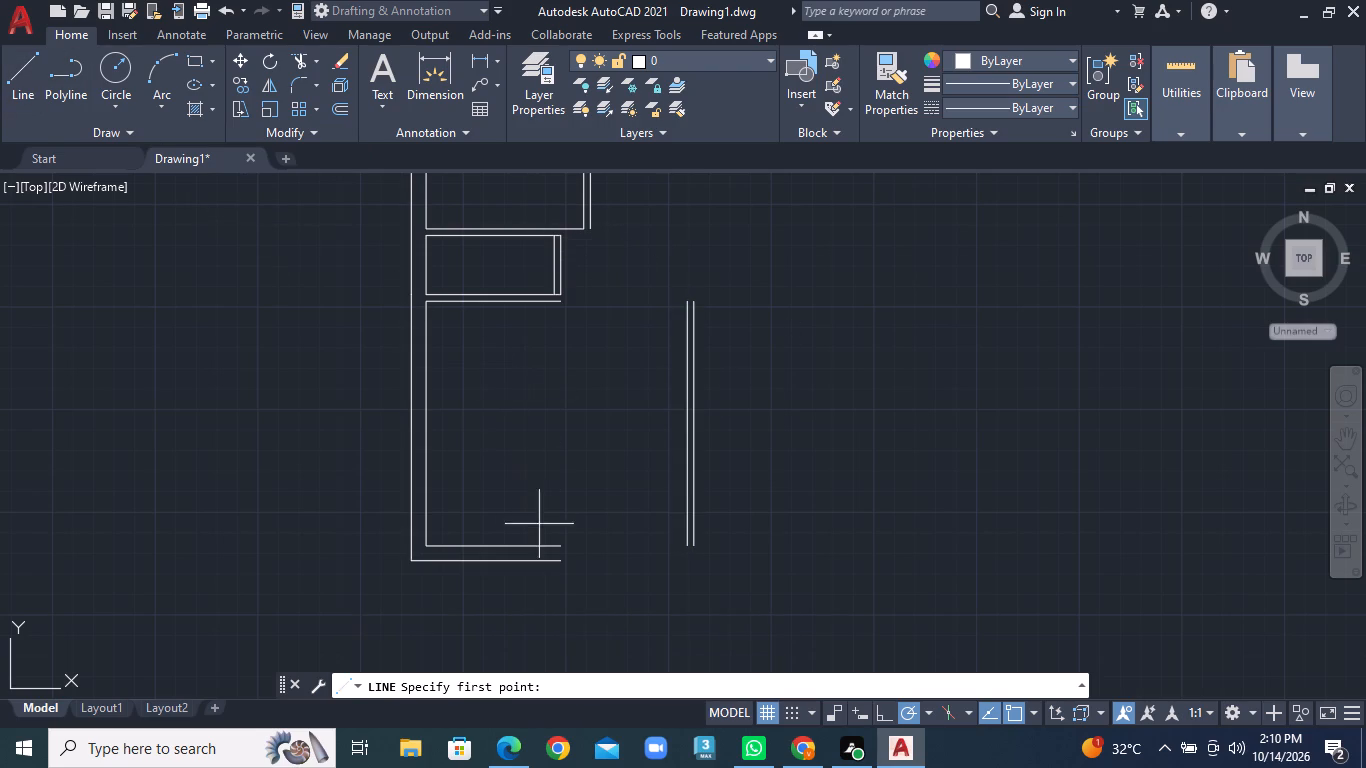
click(560, 561)
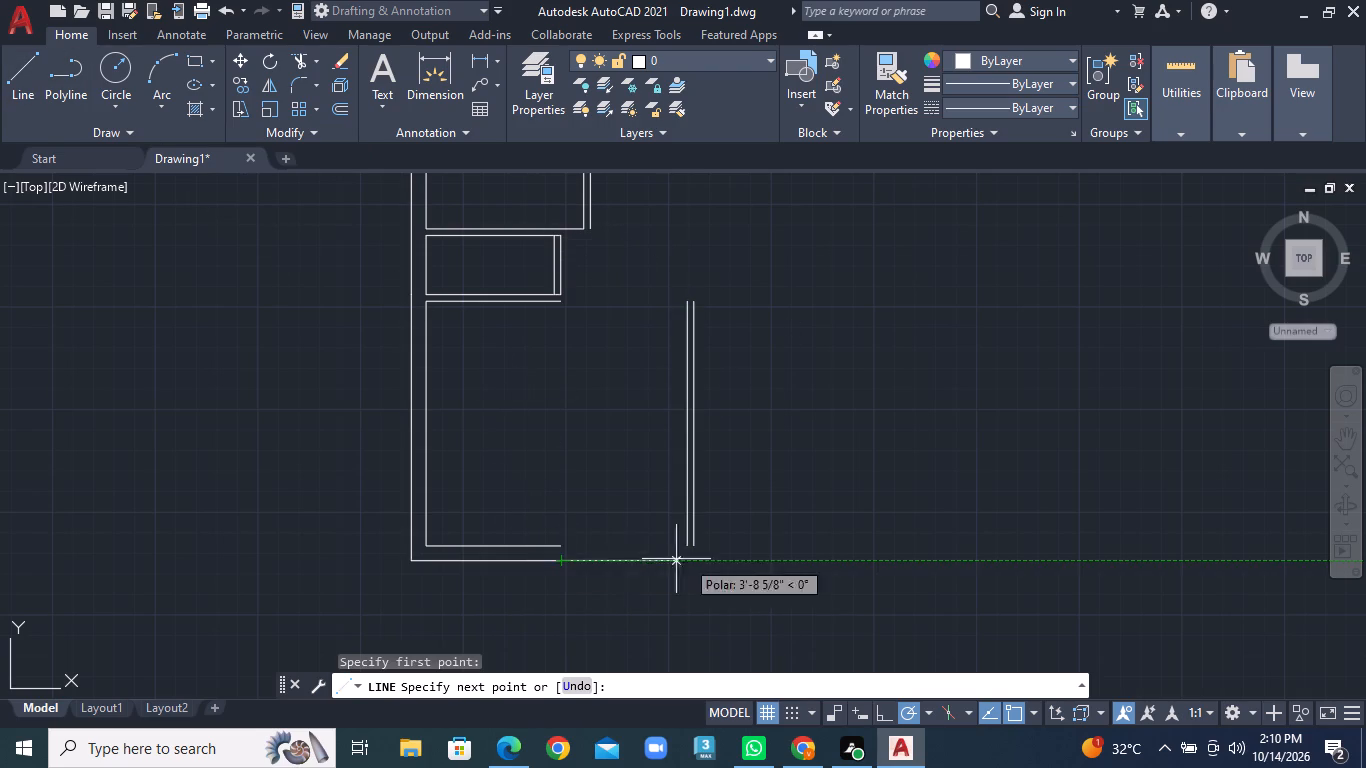
scroll(689, 559, up, 1)
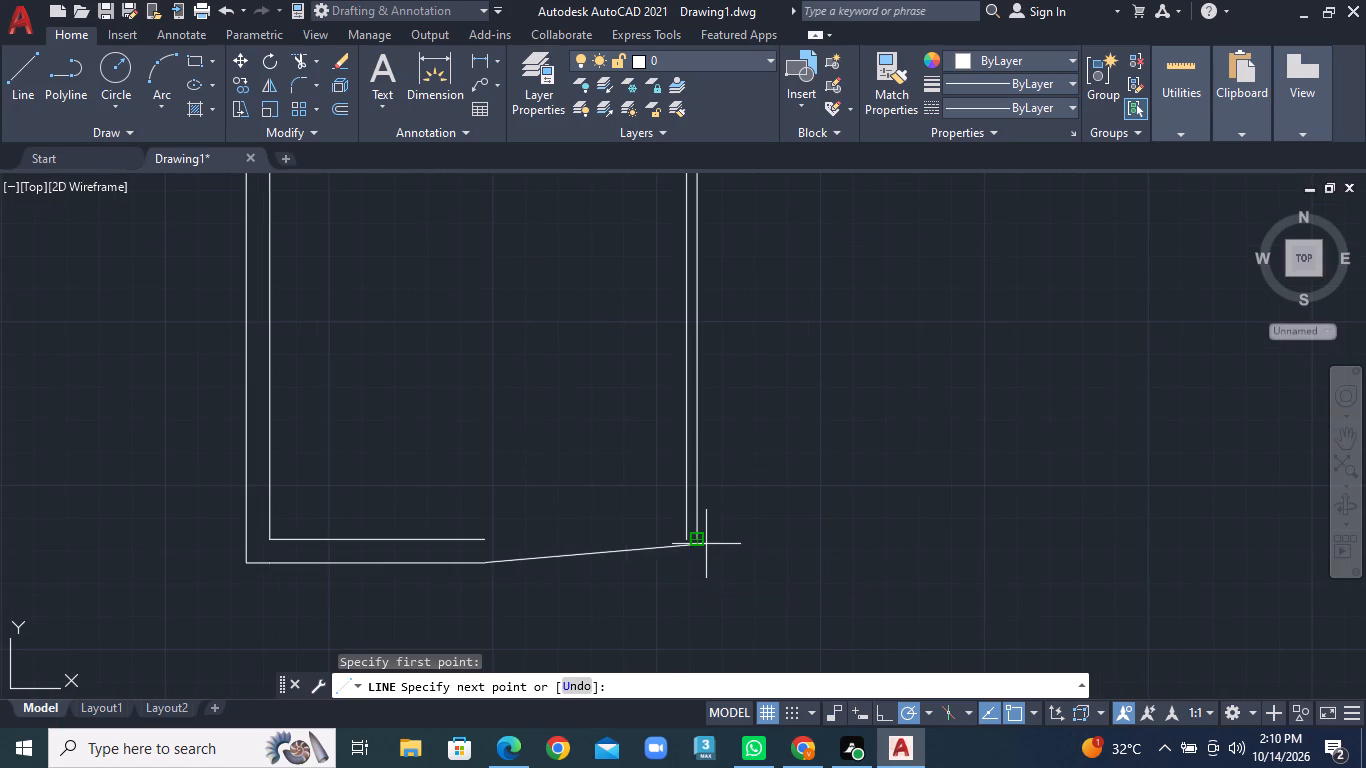
click(706, 565)
right_click(706, 565)
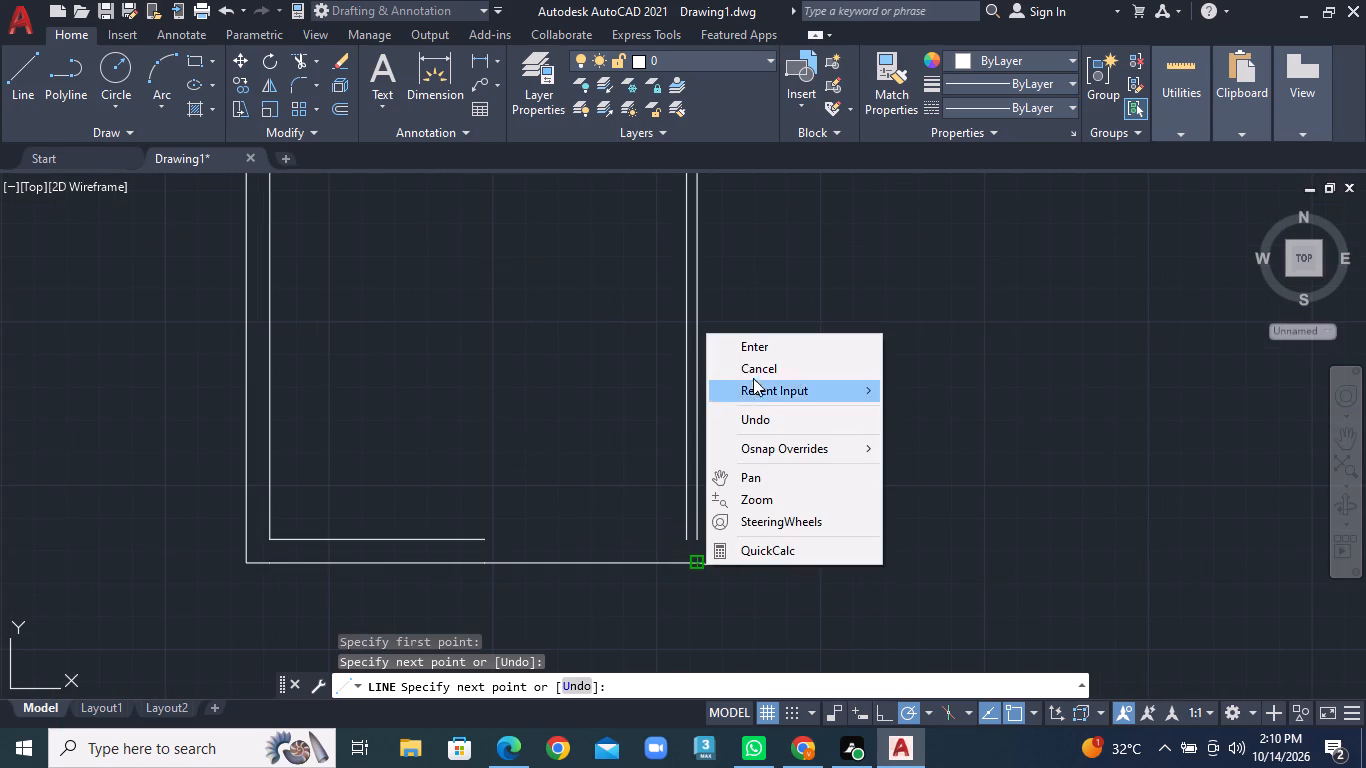
click(758, 355)
click(13, 84)
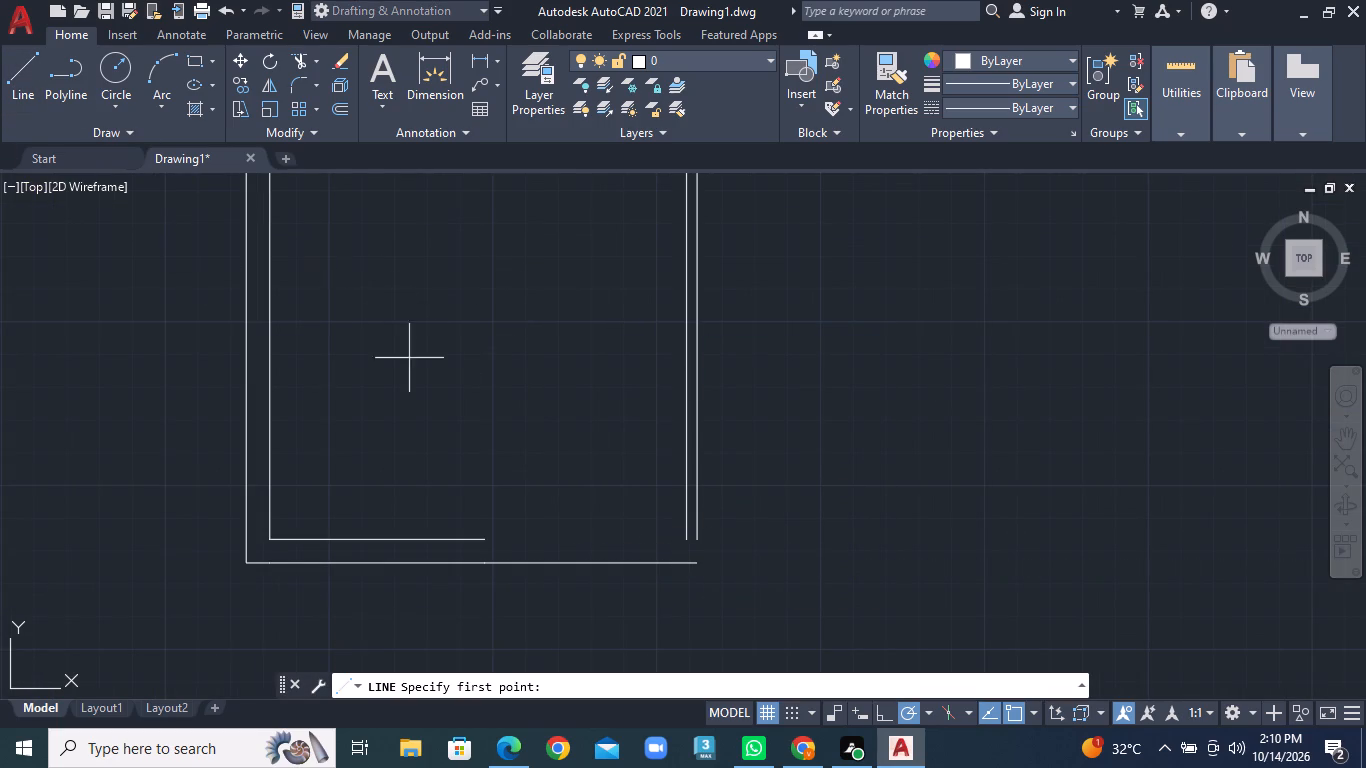
scroll(544, 596, up, 1)
click(789, 539)
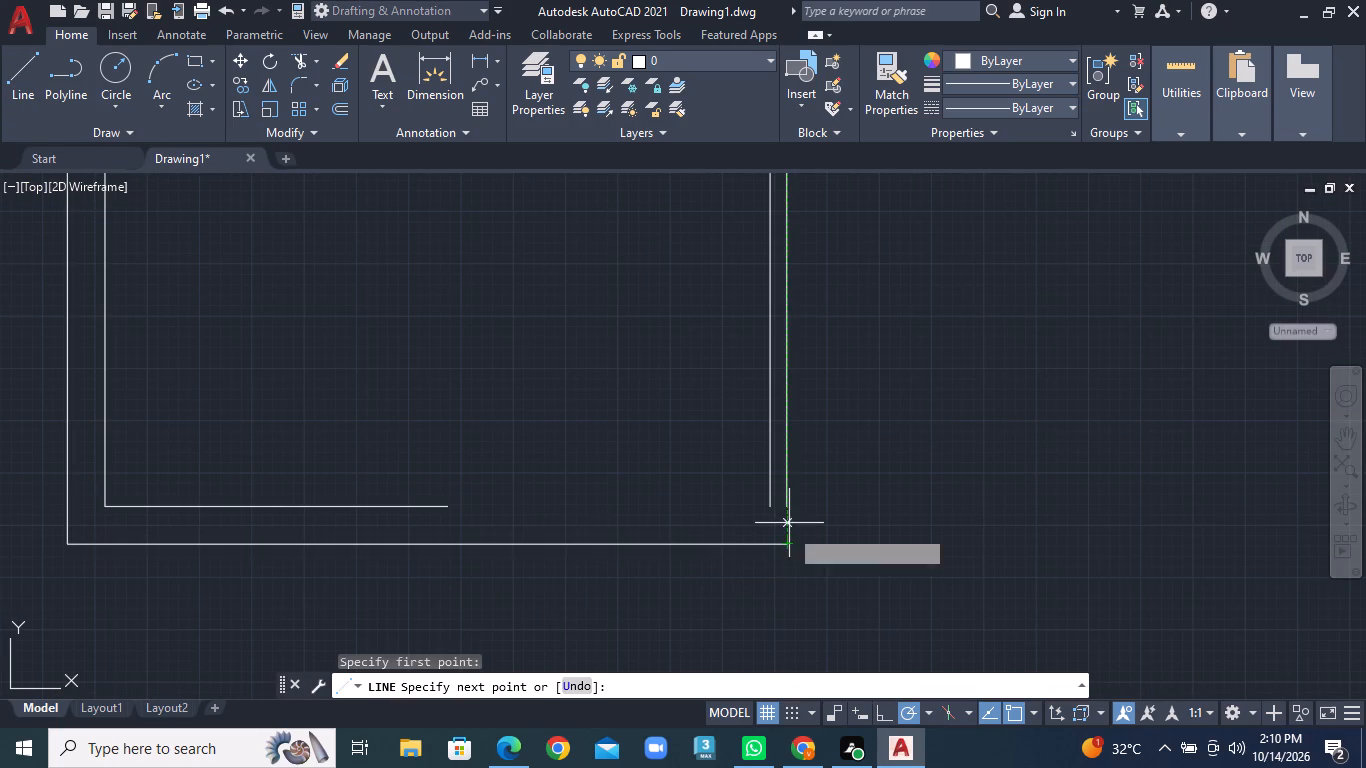
click(789, 509)
right_click(789, 509)
click(848, 295)
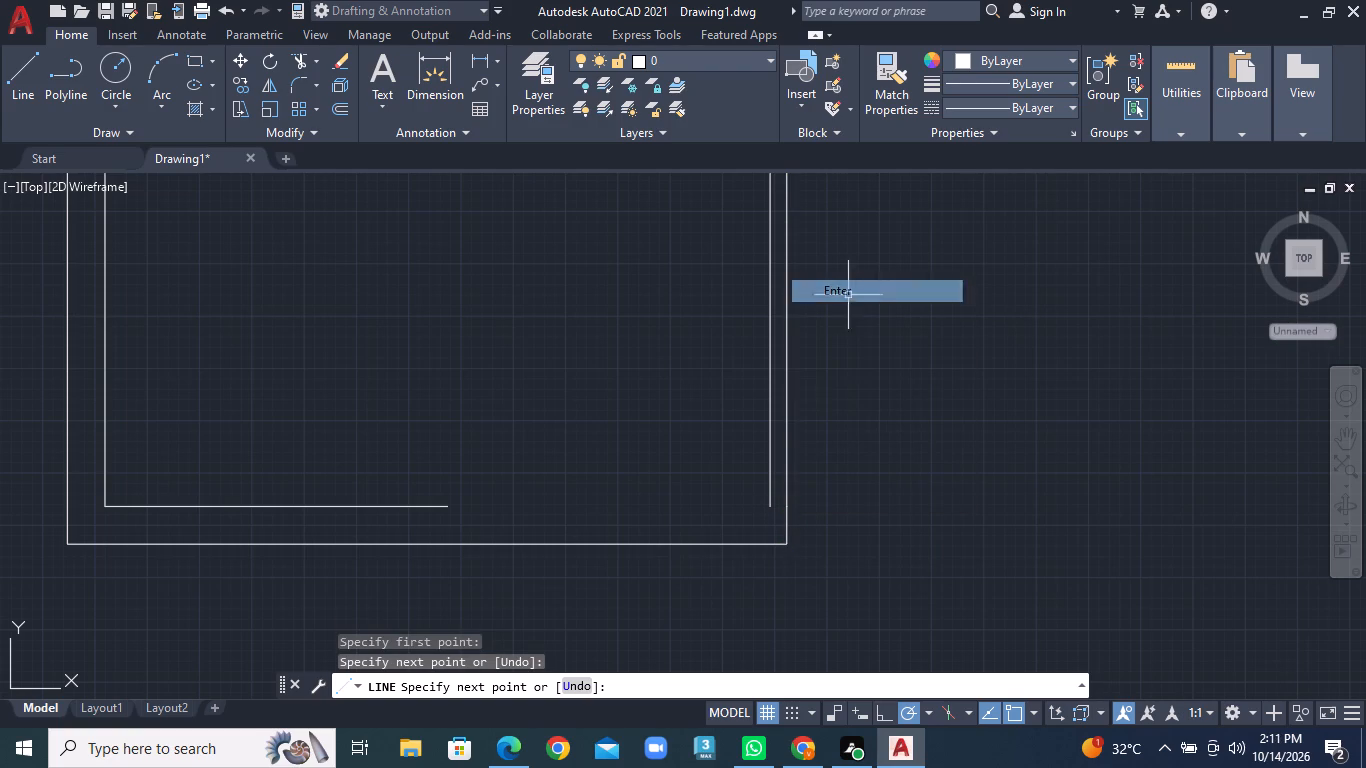
Draw a line from the end of the lower room's inner bottom line to the bottom of its inner right line.
click(13, 88)
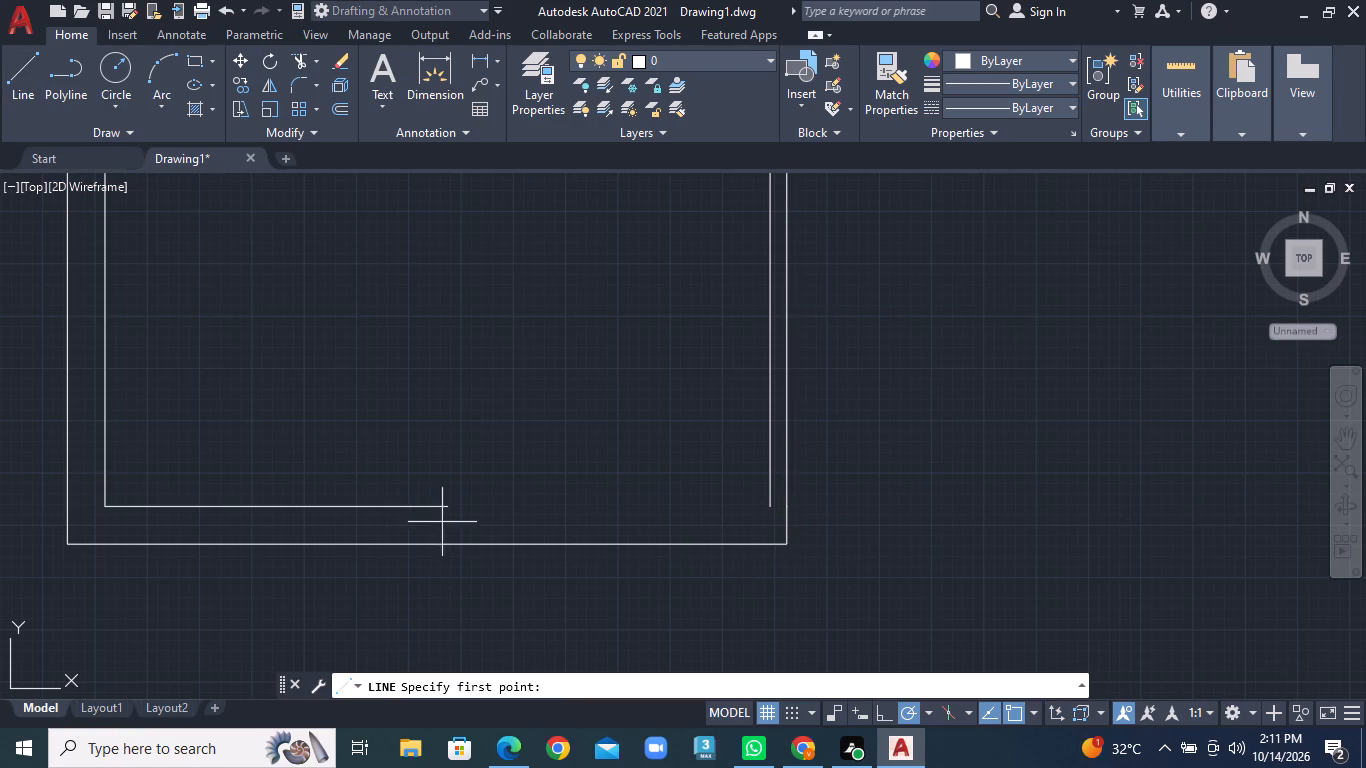
click(446, 506)
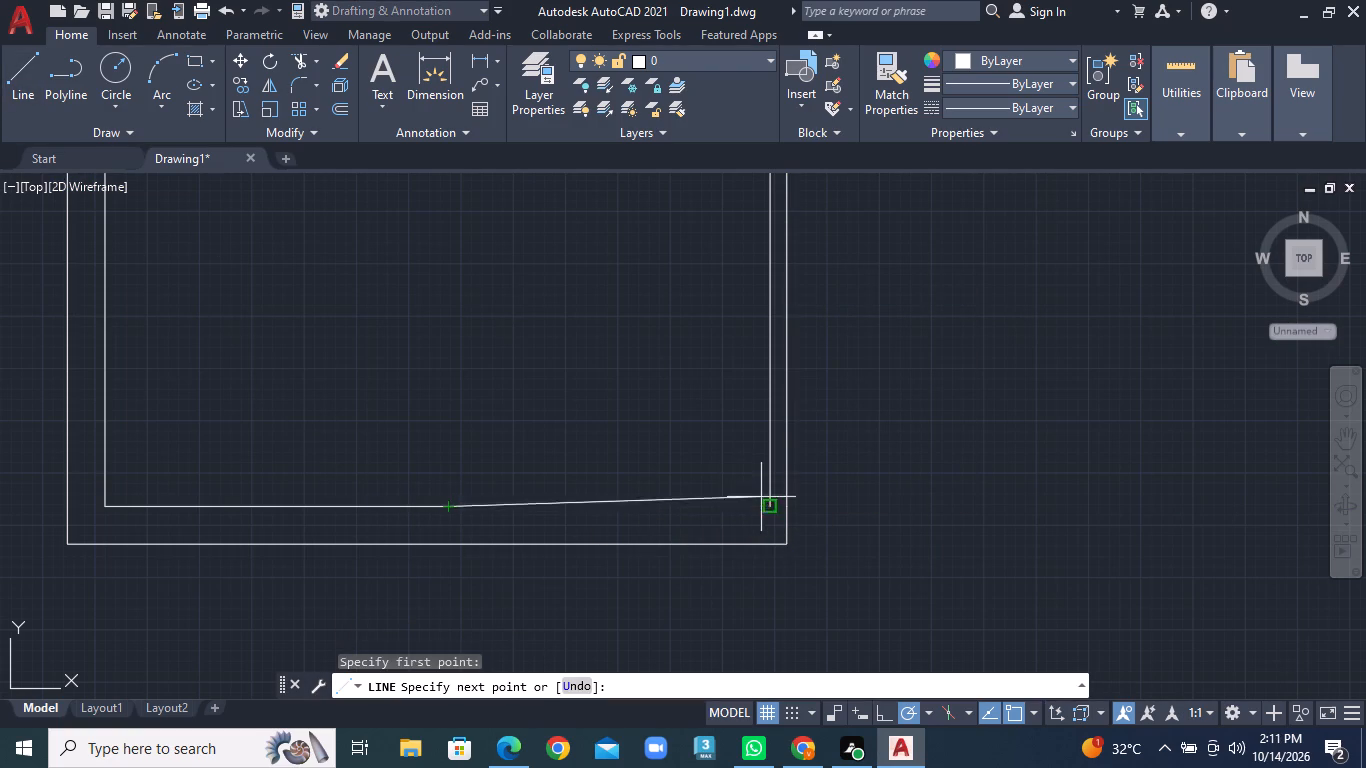
click(769, 503)
right_click(769, 503)
click(831, 280)
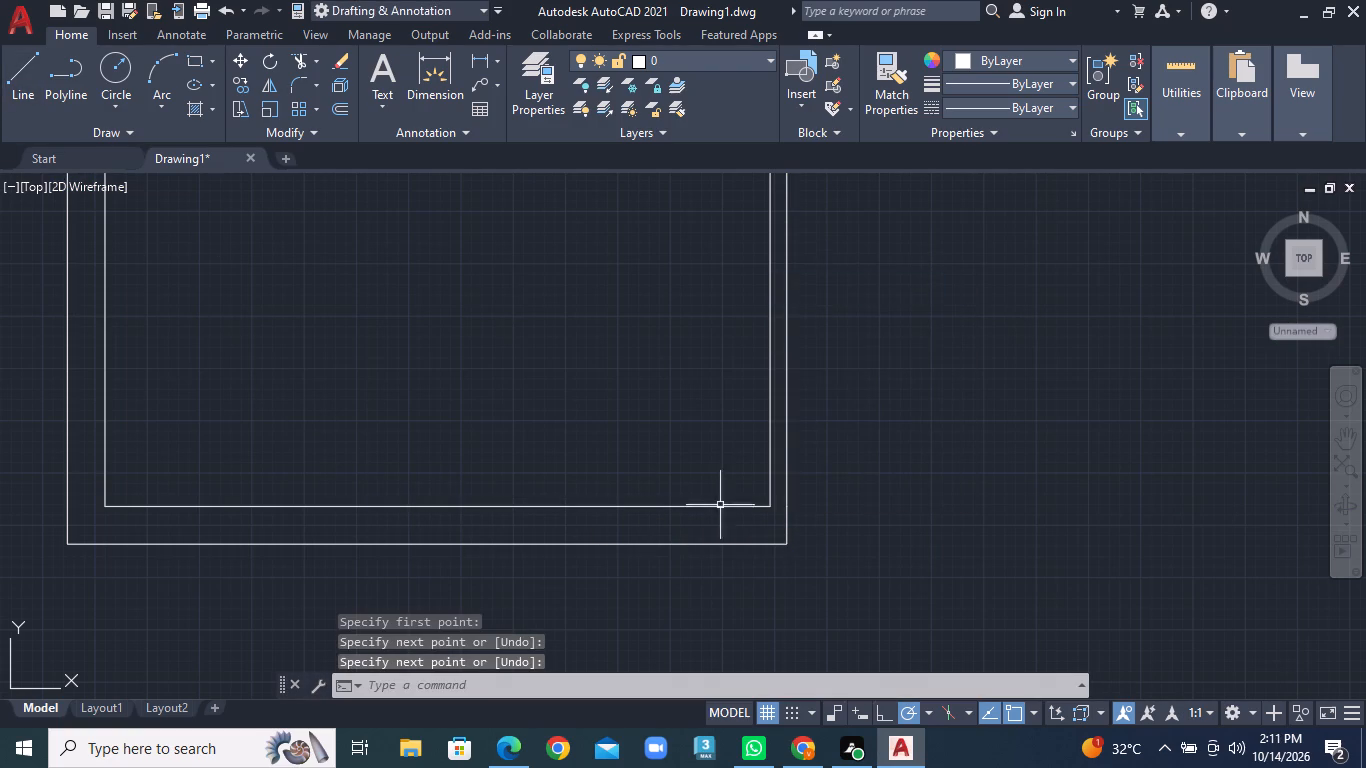
Draw a line from the end of the lower room's inner top line to the top of its inner right line.
scroll(694, 650, down, 2)
middle_drag(697, 415, 623, 560)
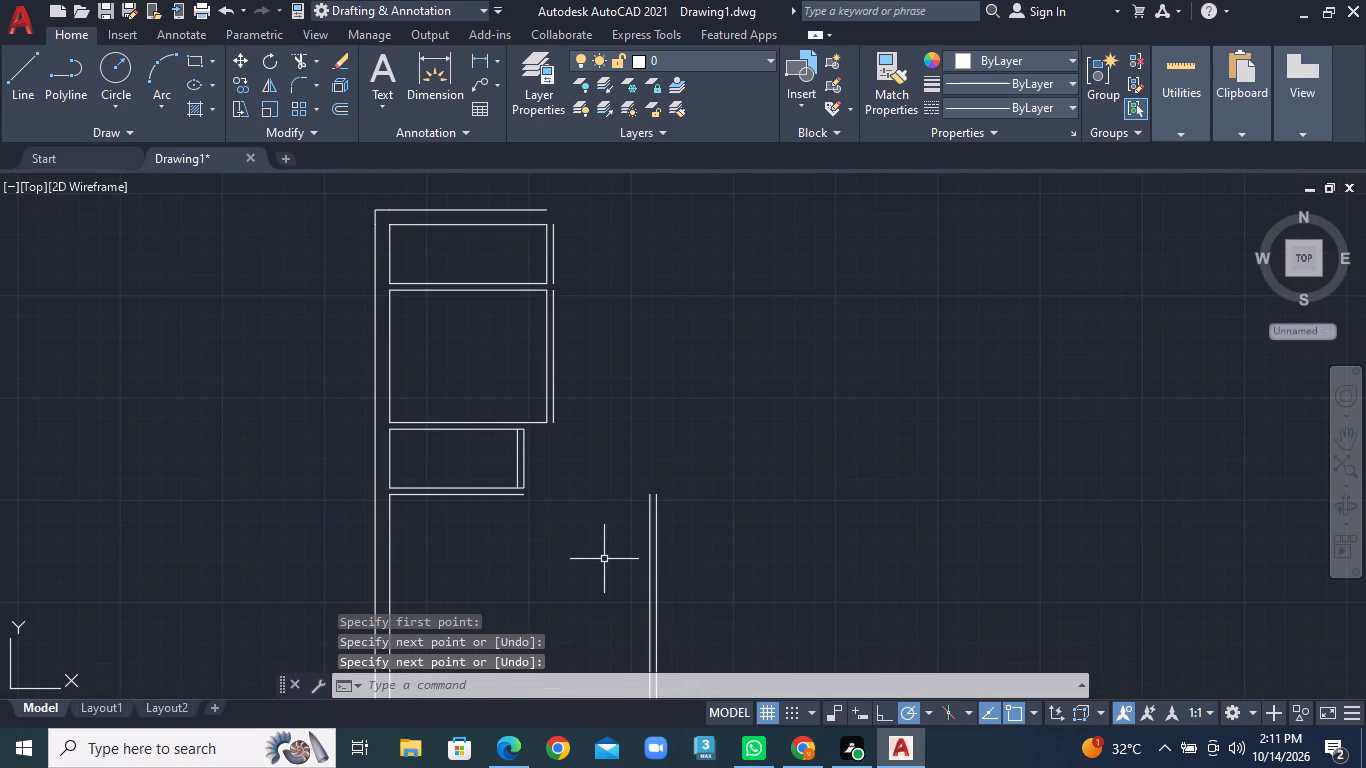
click(23, 84)
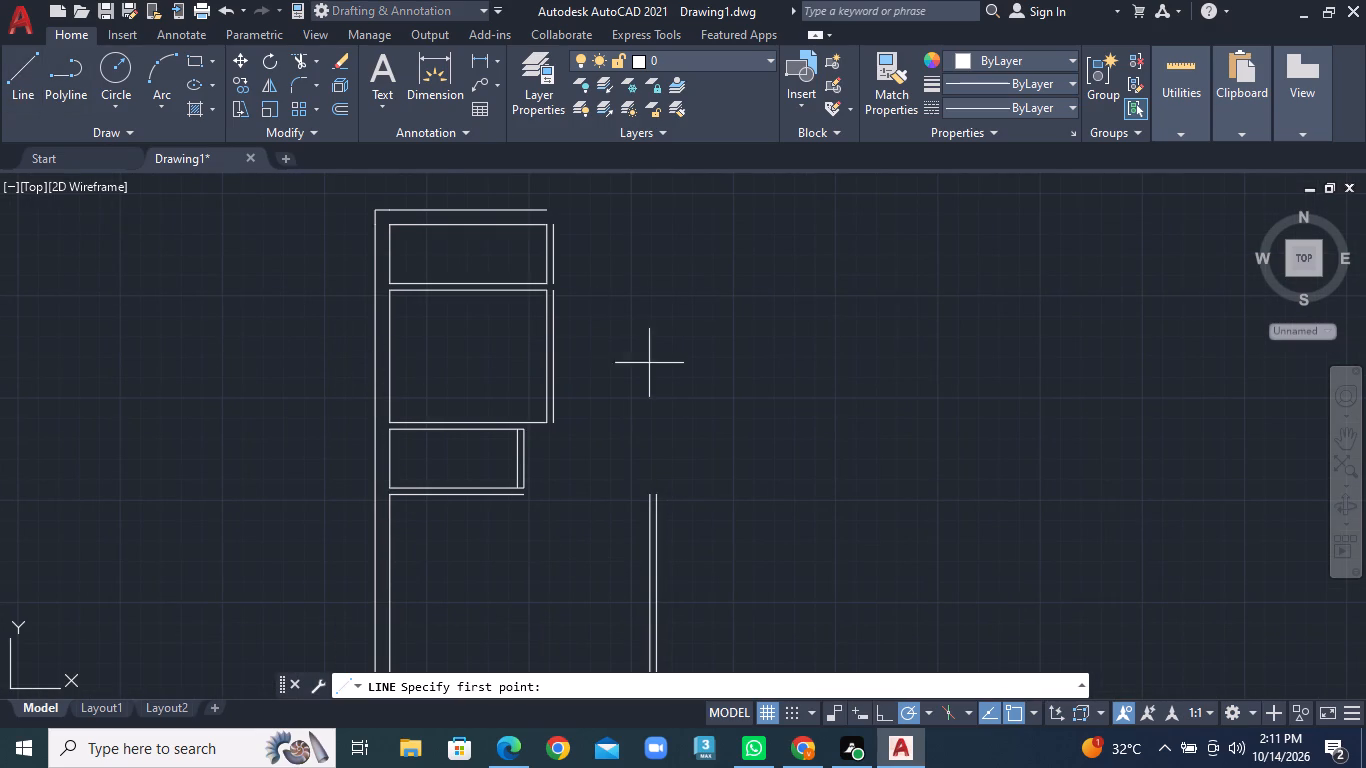
scroll(732, 454, up, 1)
click(402, 519)
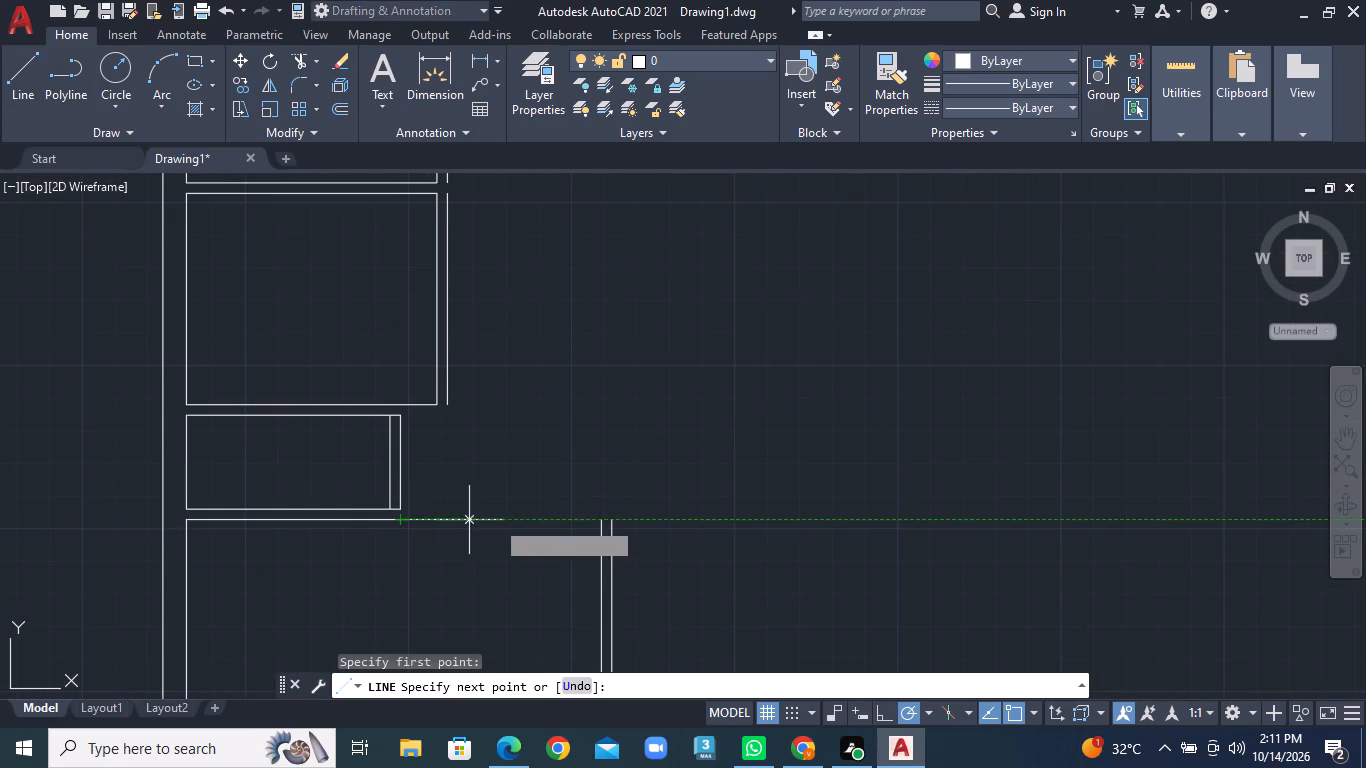
click(597, 523)
right_click(597, 523)
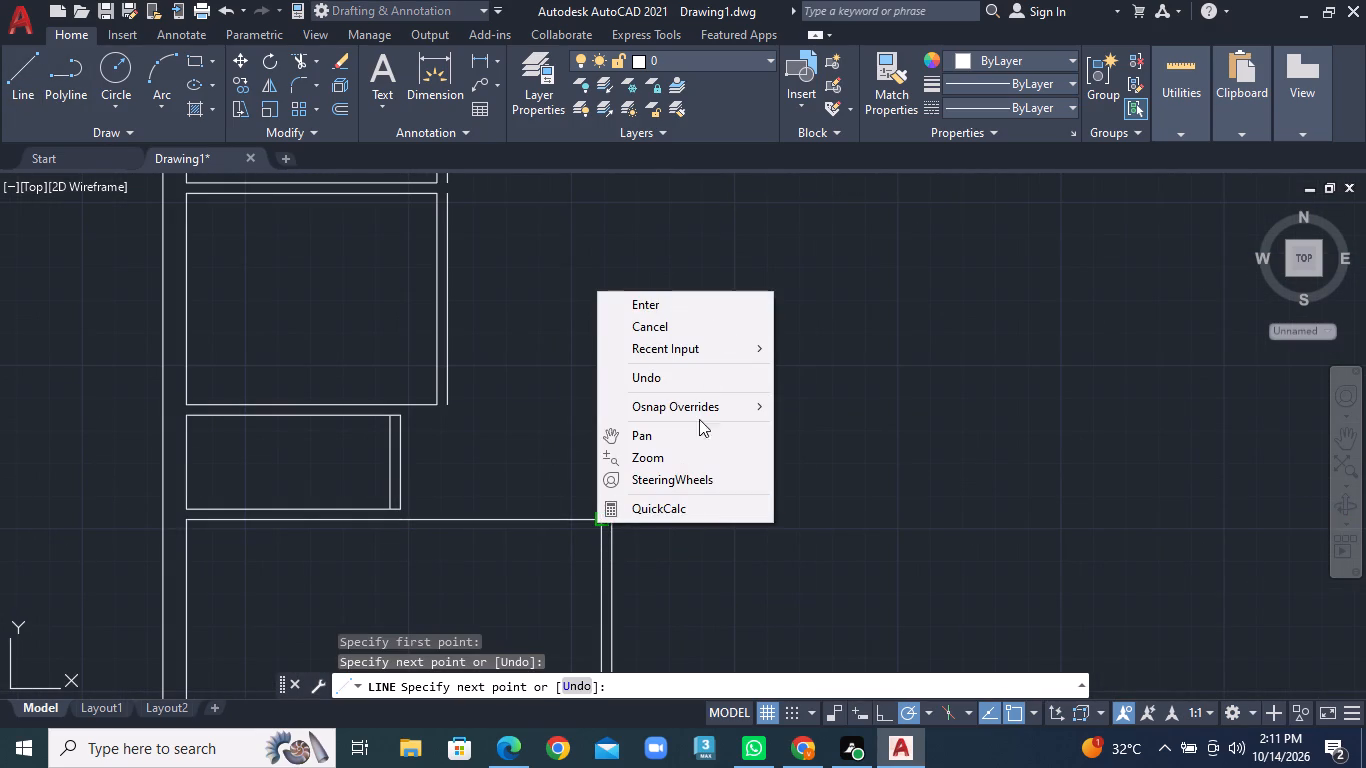
click(703, 313)
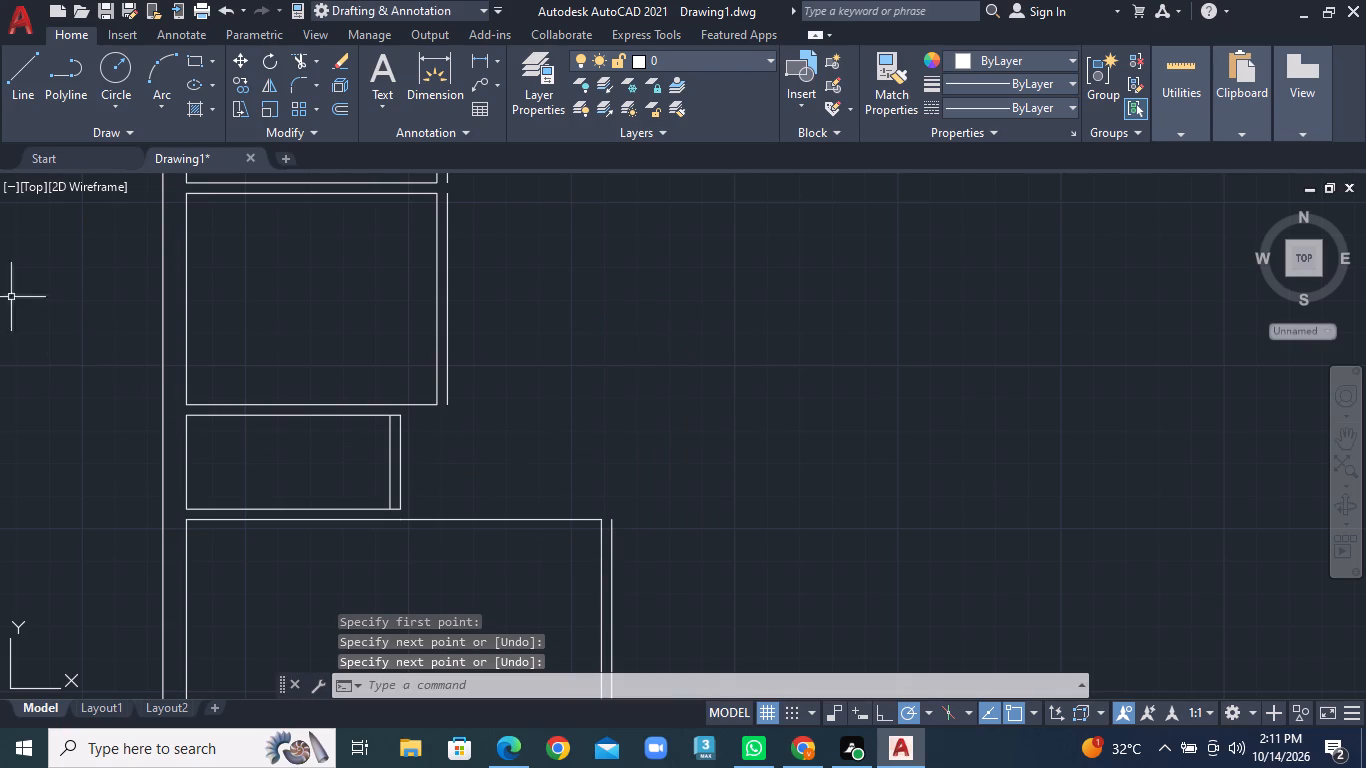
Draw the second room's outer bottom-right corner, running down from its outer right line and back to the third room's top-right corner.
click(13, 95)
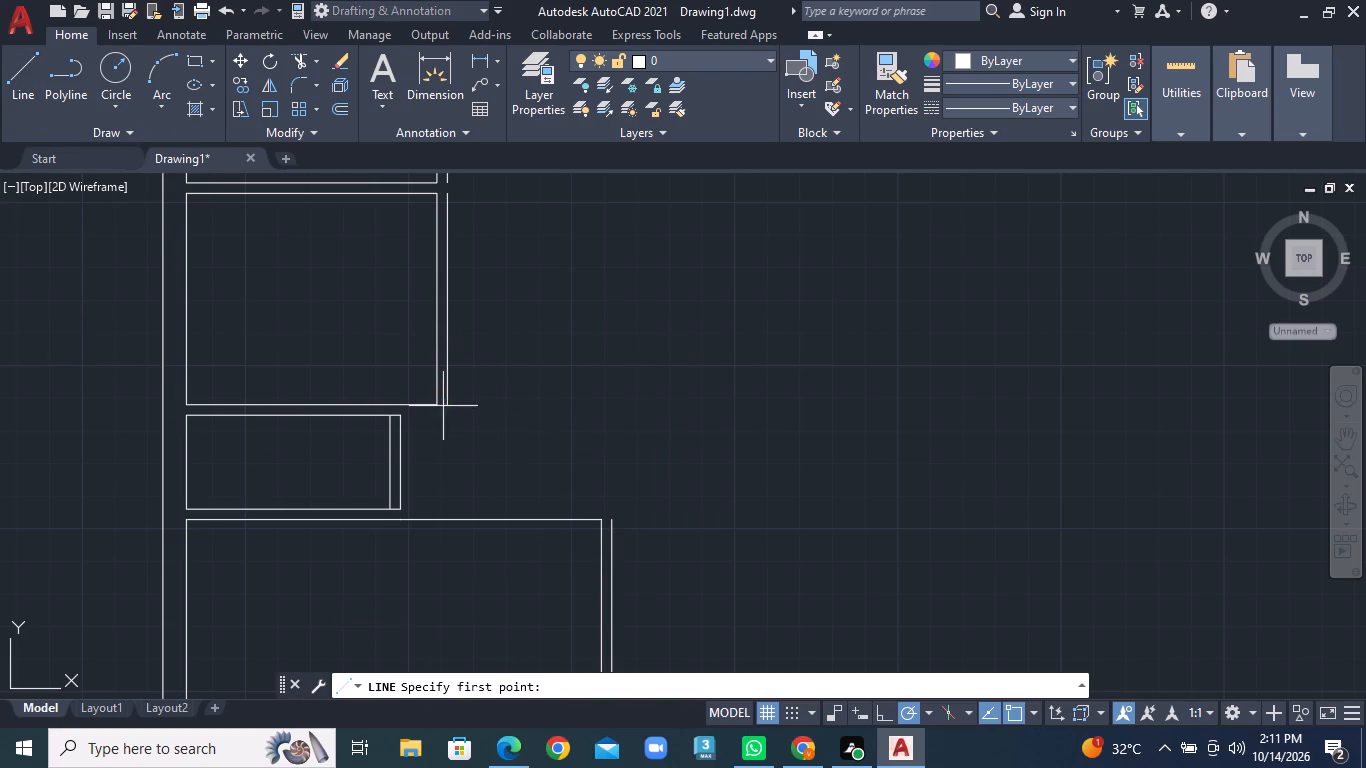
click(443, 404)
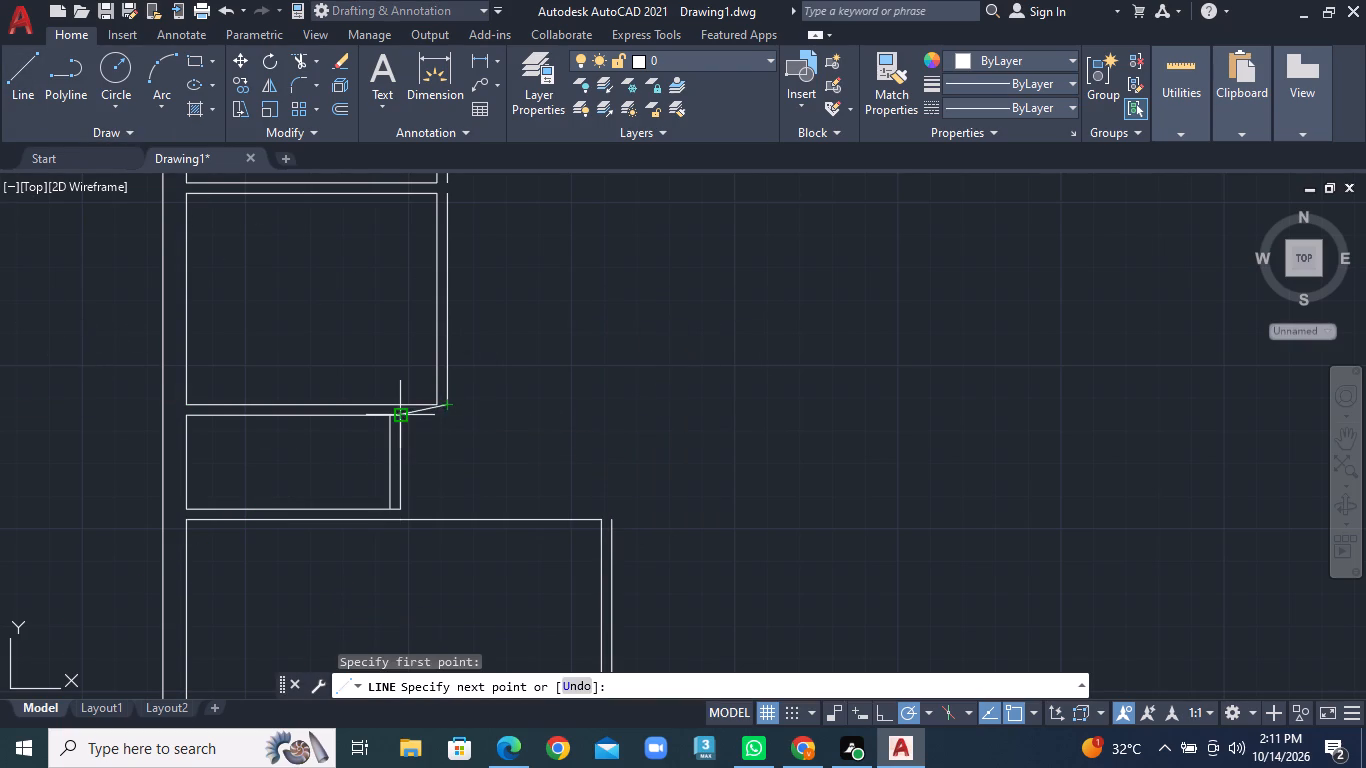
click(452, 425)
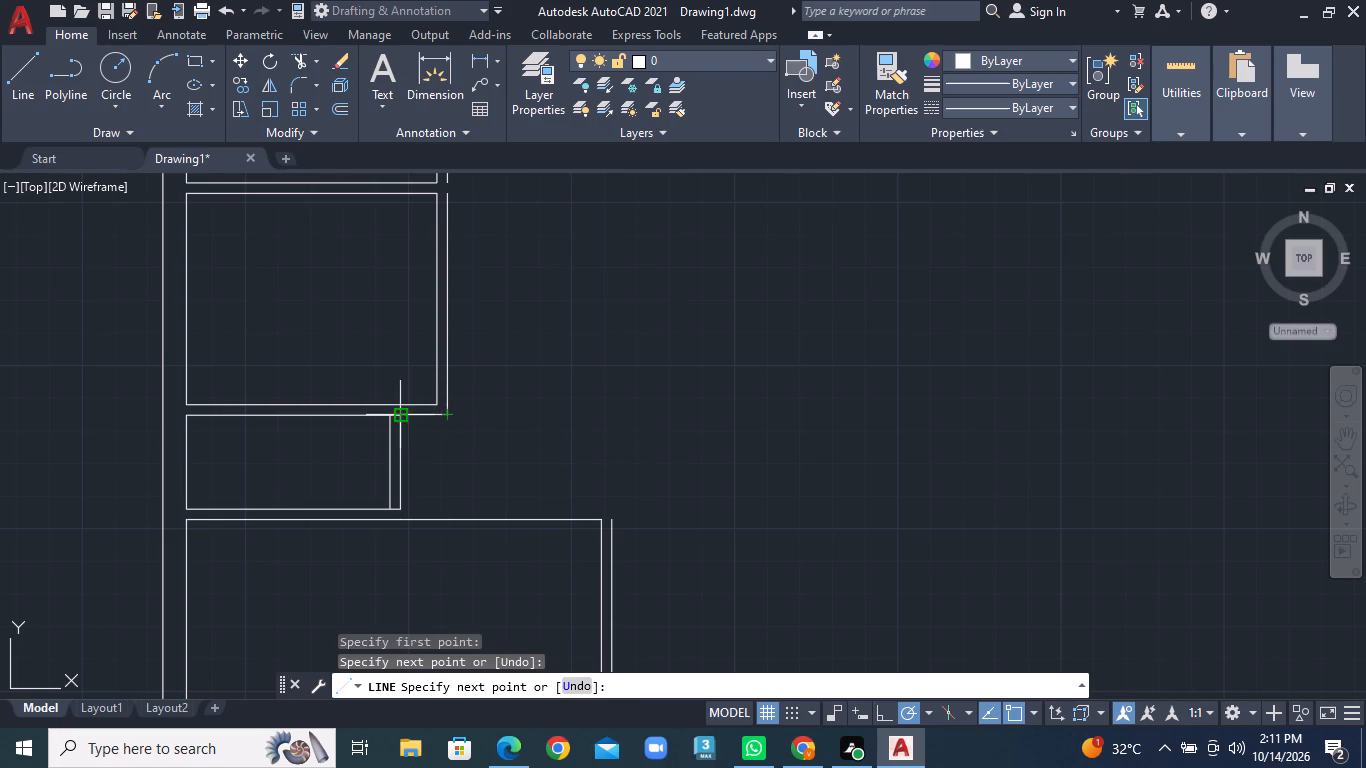
click(400, 413)
right_click(400, 413)
click(438, 434)
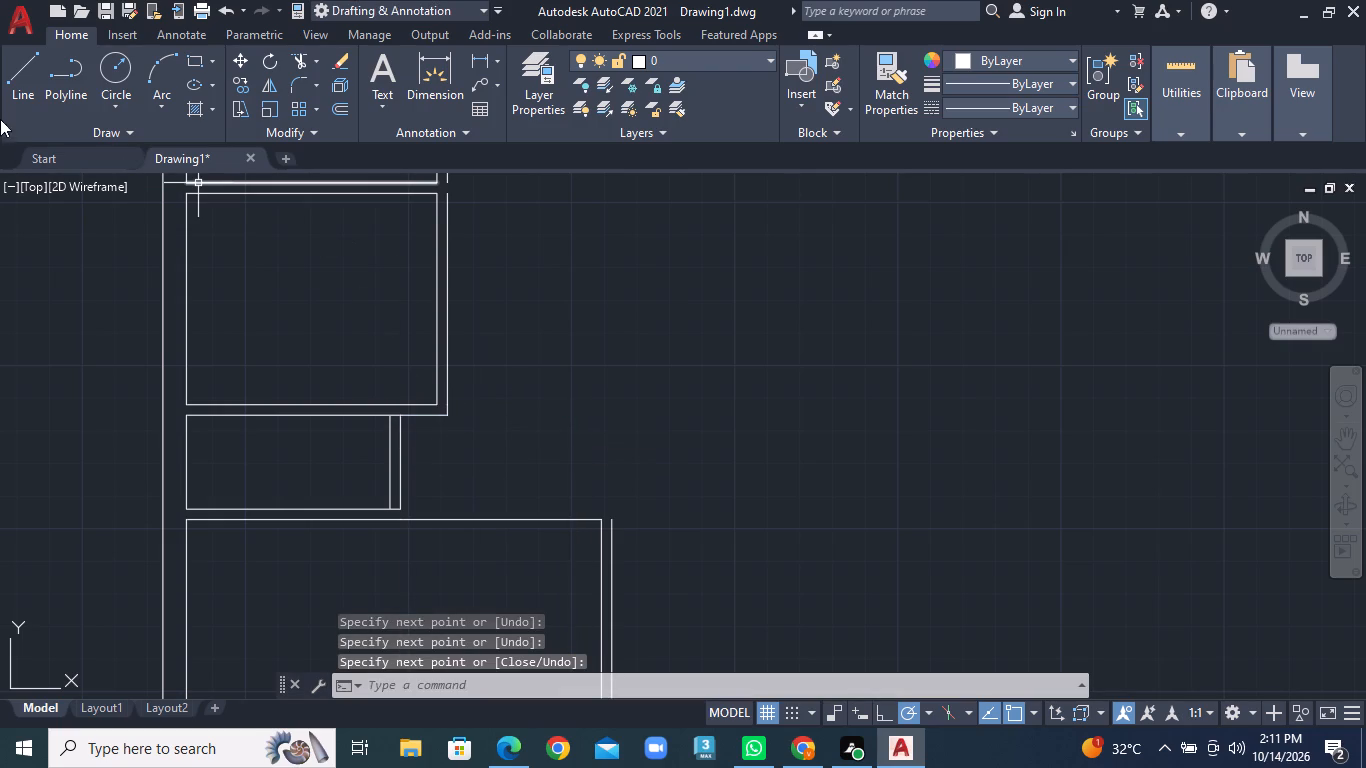
Draw the lower room's outer top-right corner, from the third room's bottom-right corner across and down to the outer right wall line.
click(8, 88)
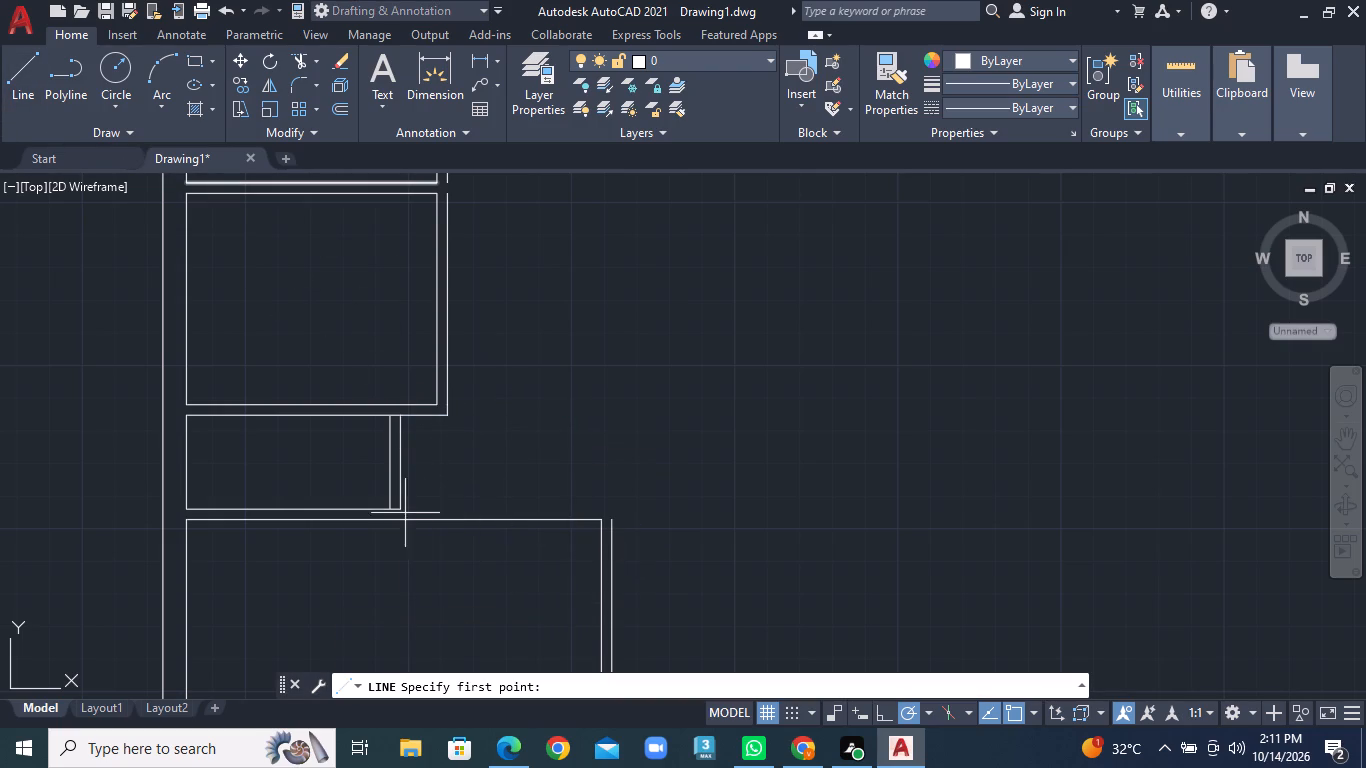
click(405, 511)
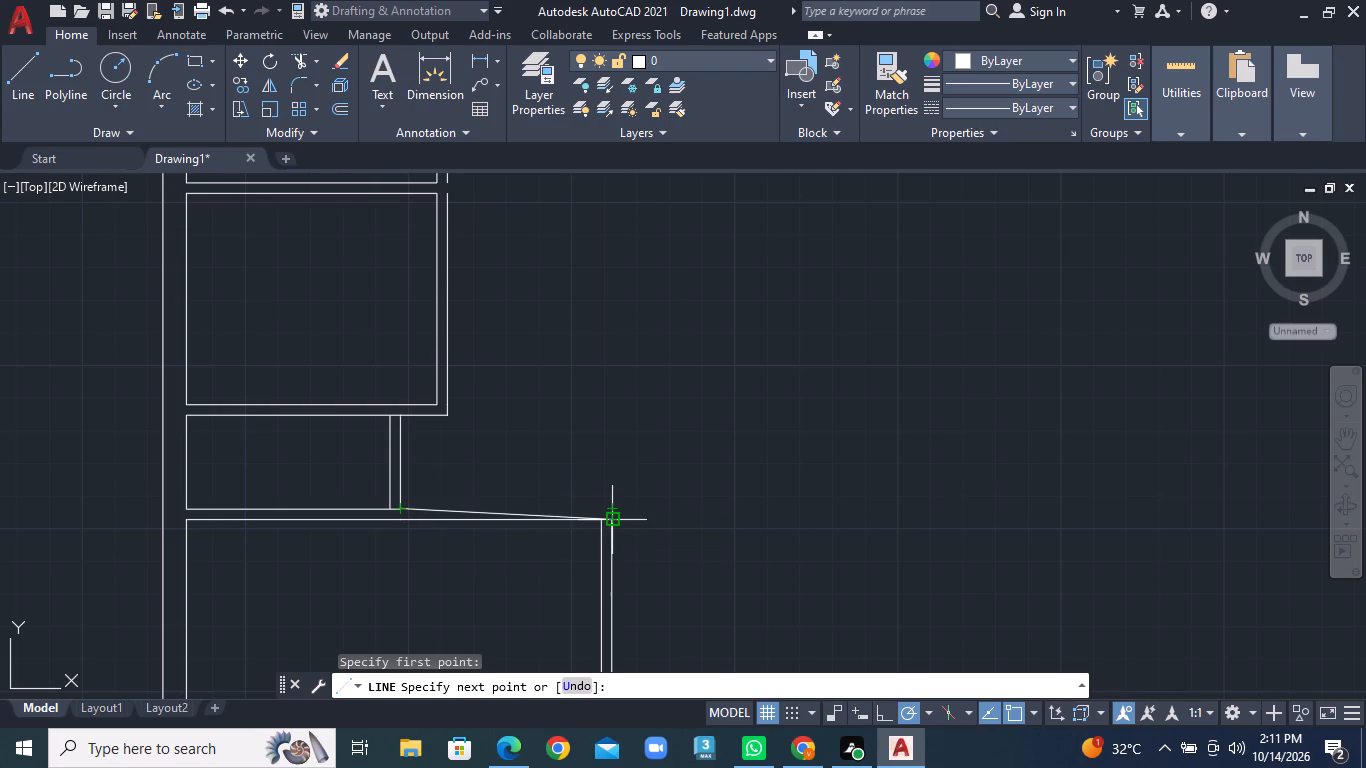
click(610, 509)
click(610, 523)
right_click(610, 523)
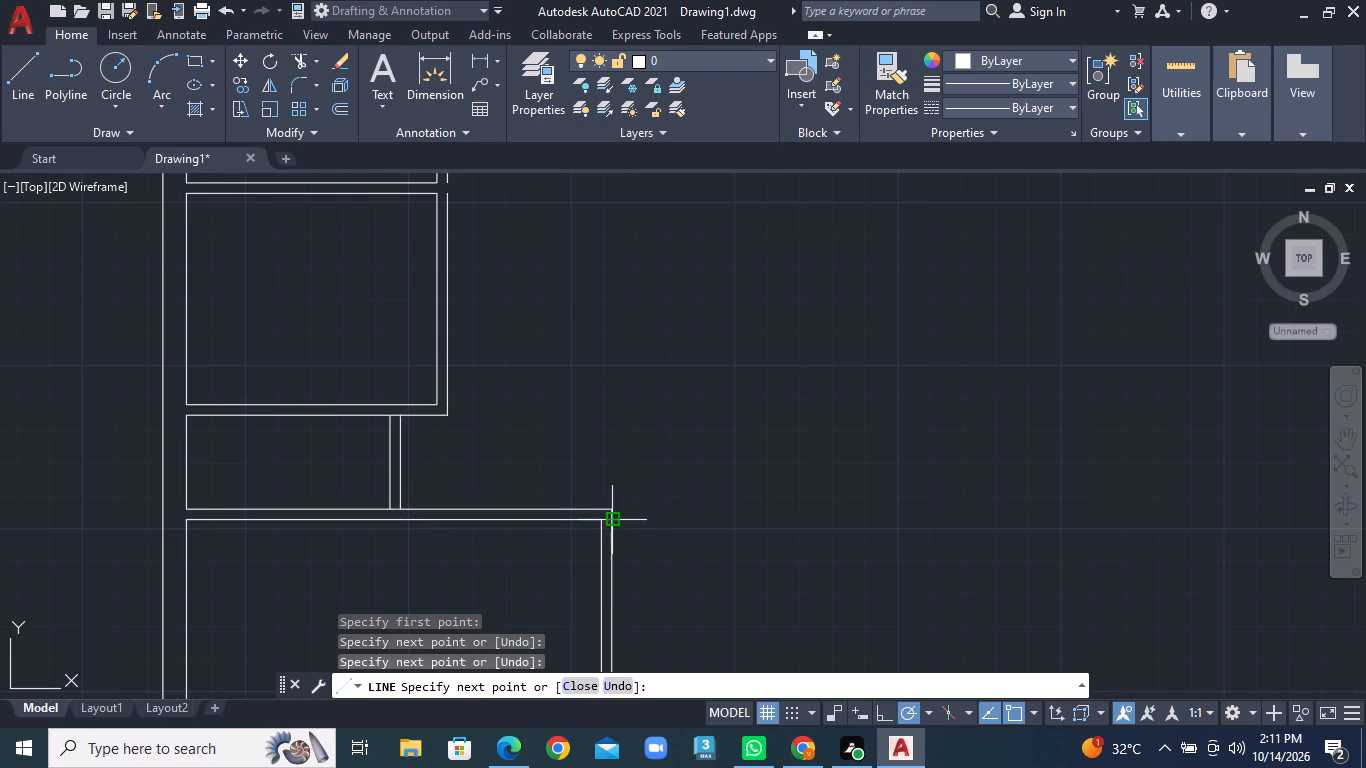
click(696, 279)
Join the two outer right vertical wall segments beside the top two rooms into one line.
scroll(569, 411, down, 2)
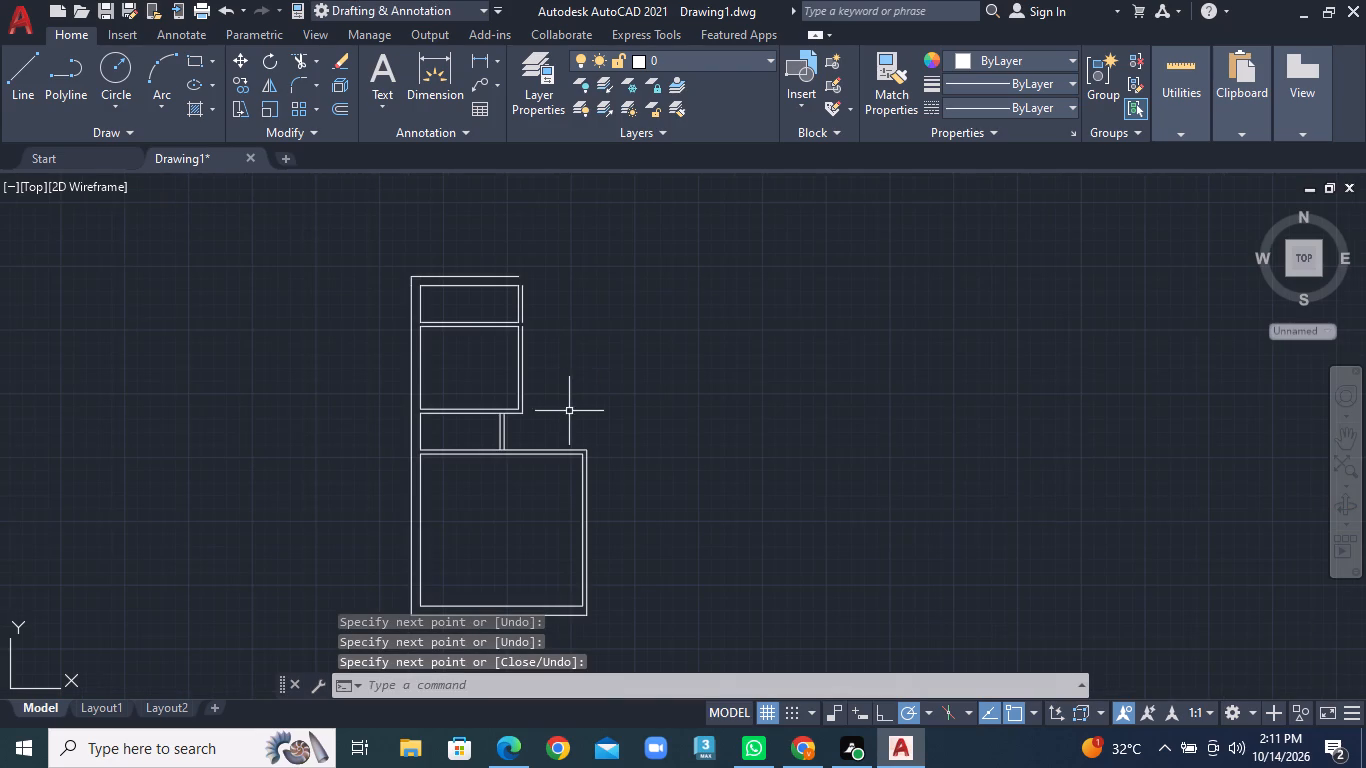
scroll(537, 289, up, 2)
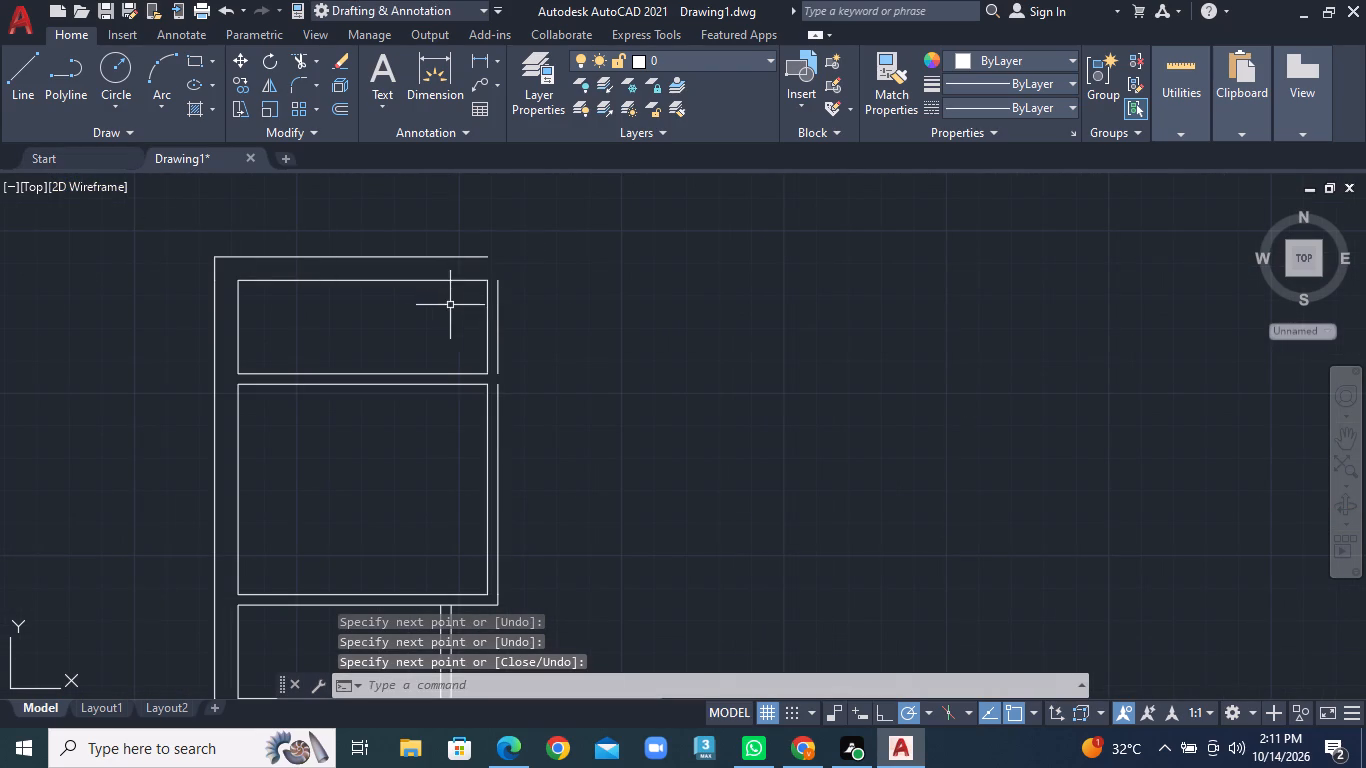
click(496, 310)
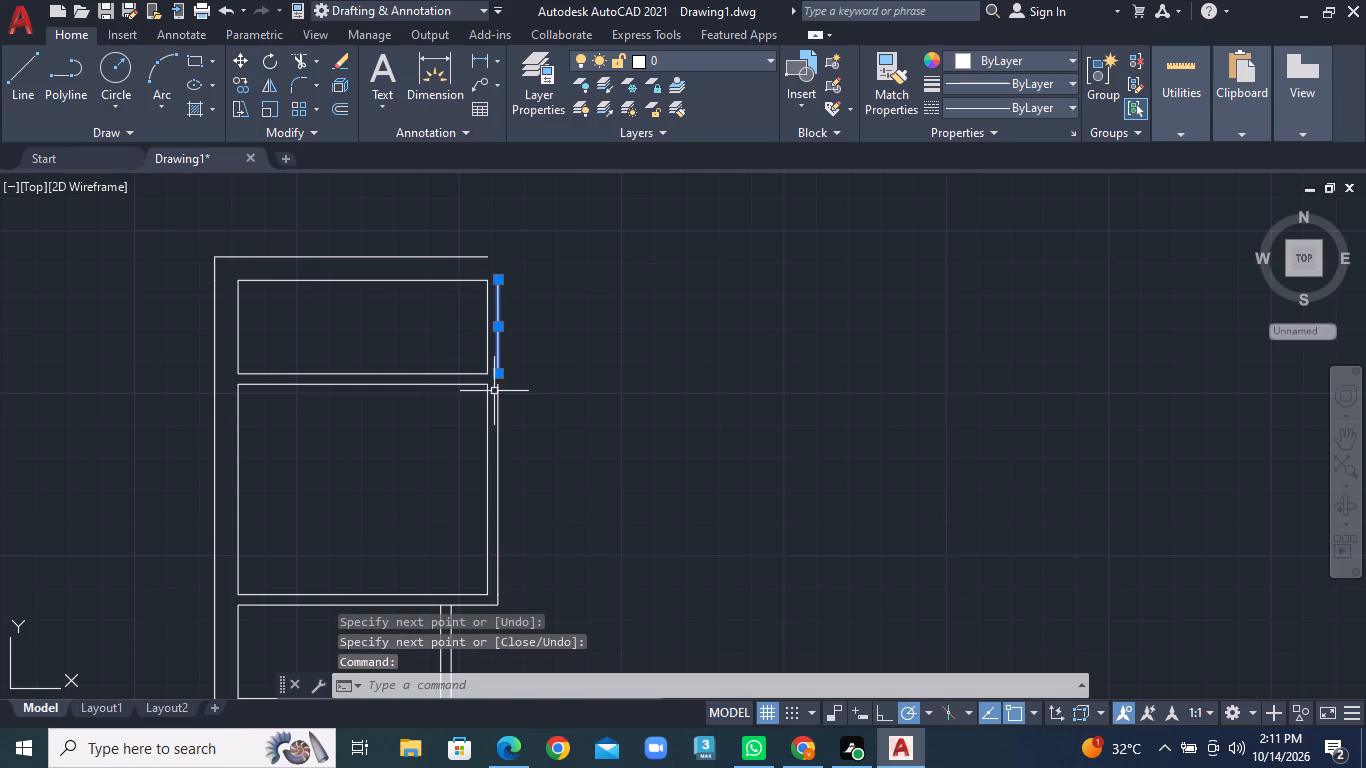
click(497, 404)
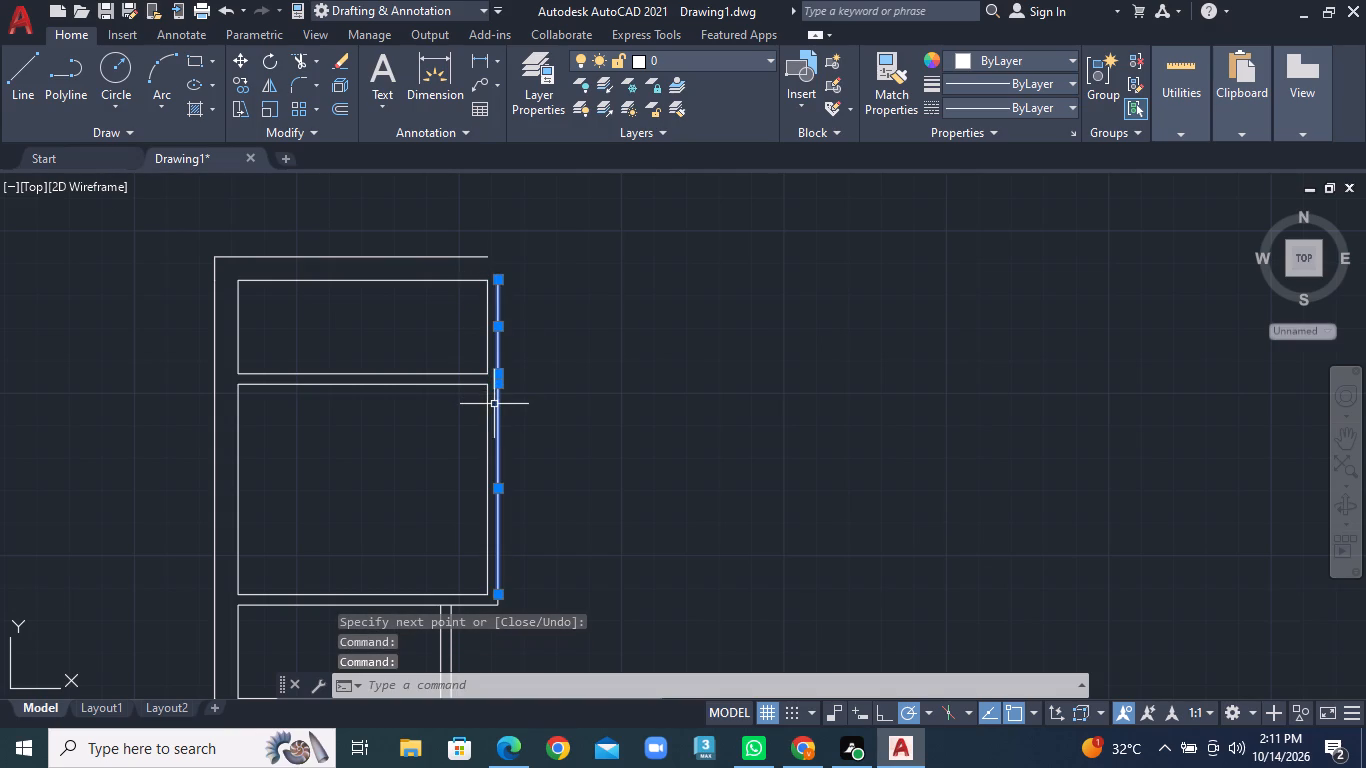
text(JOIN)
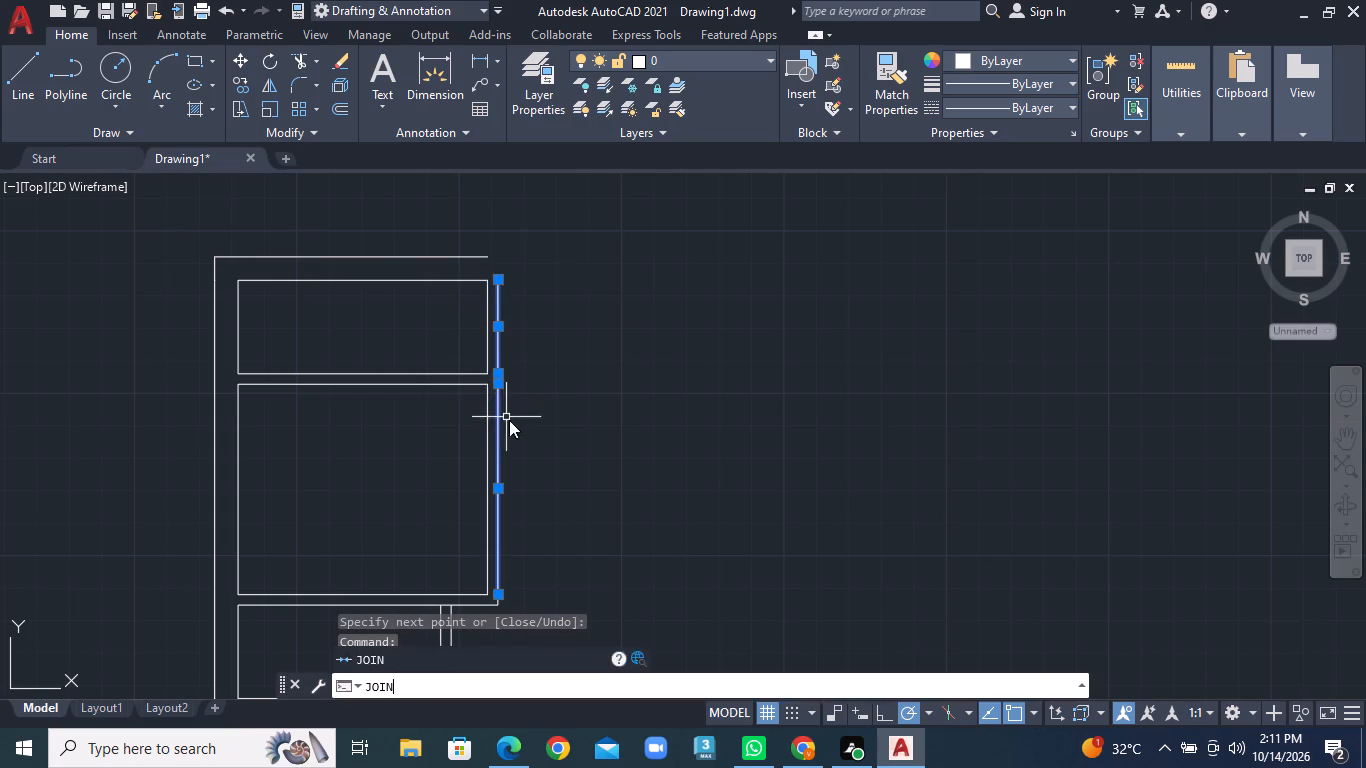
key(Return)
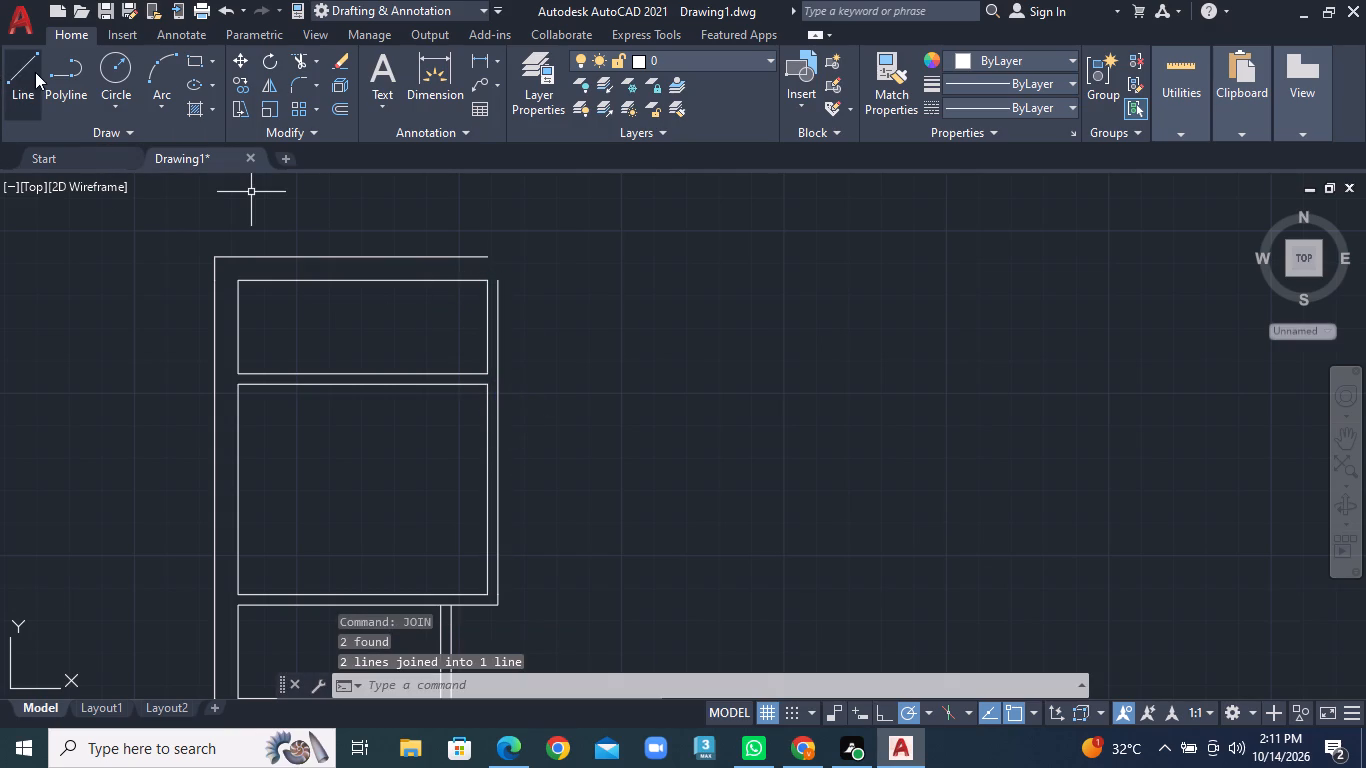
Draw the top room's outer top-right corner, extending the joined right wall up and across to the top wall line's end.
click(30, 72)
click(499, 285)
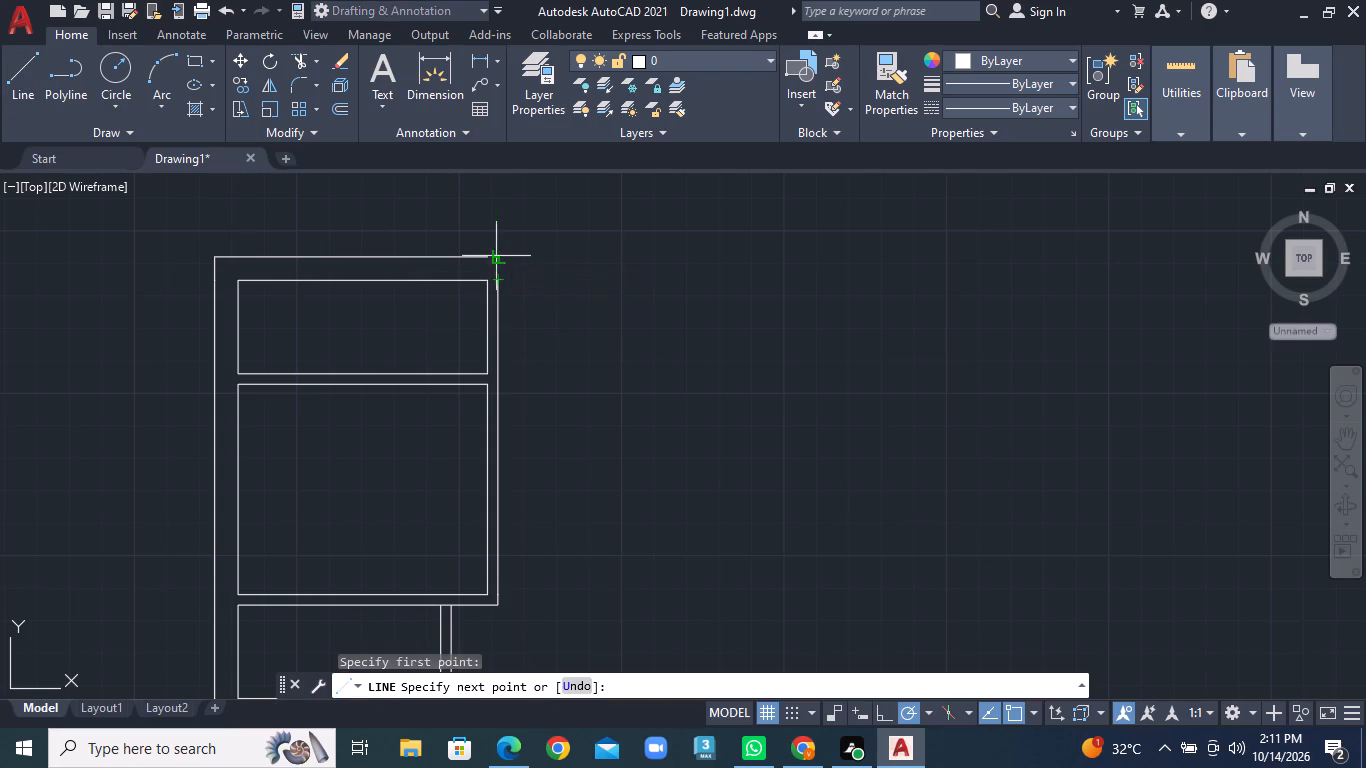
click(504, 256)
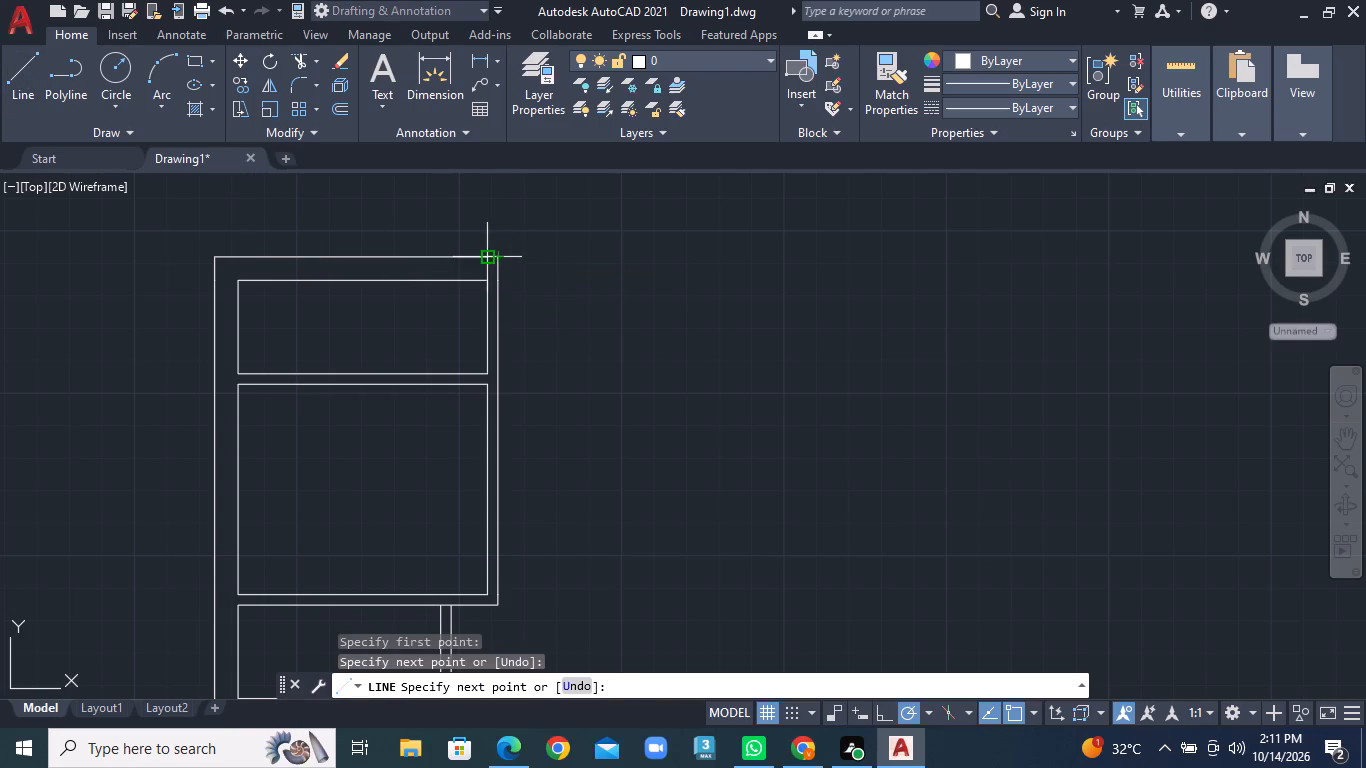
click(483, 256)
right_click(483, 256)
click(500, 265)
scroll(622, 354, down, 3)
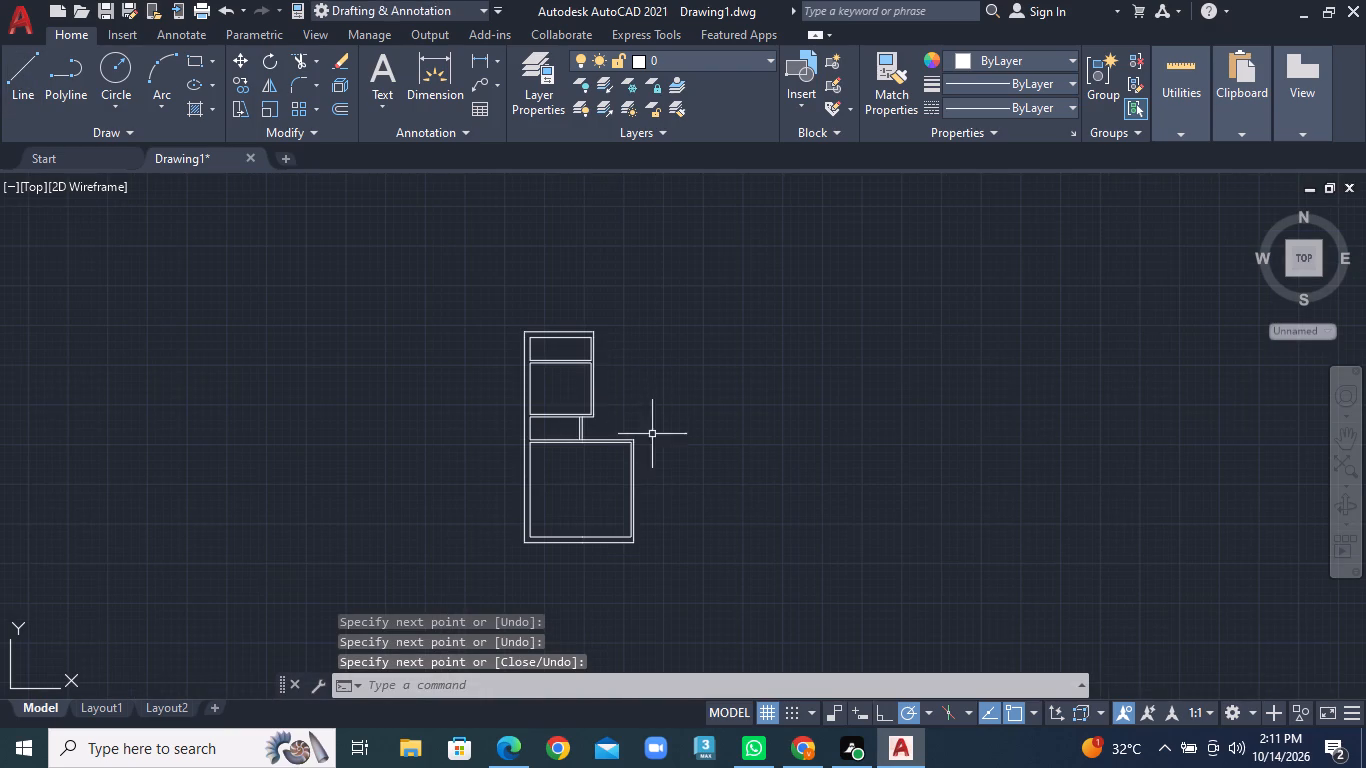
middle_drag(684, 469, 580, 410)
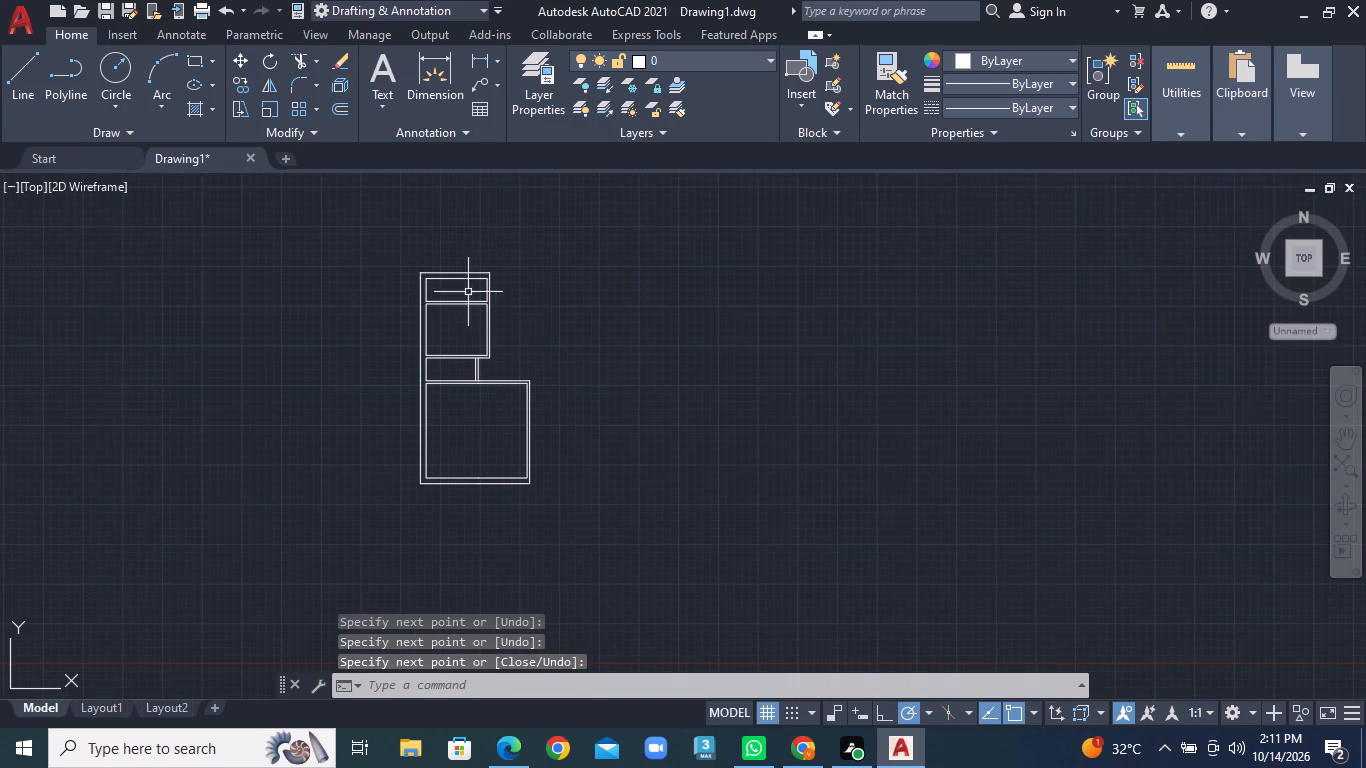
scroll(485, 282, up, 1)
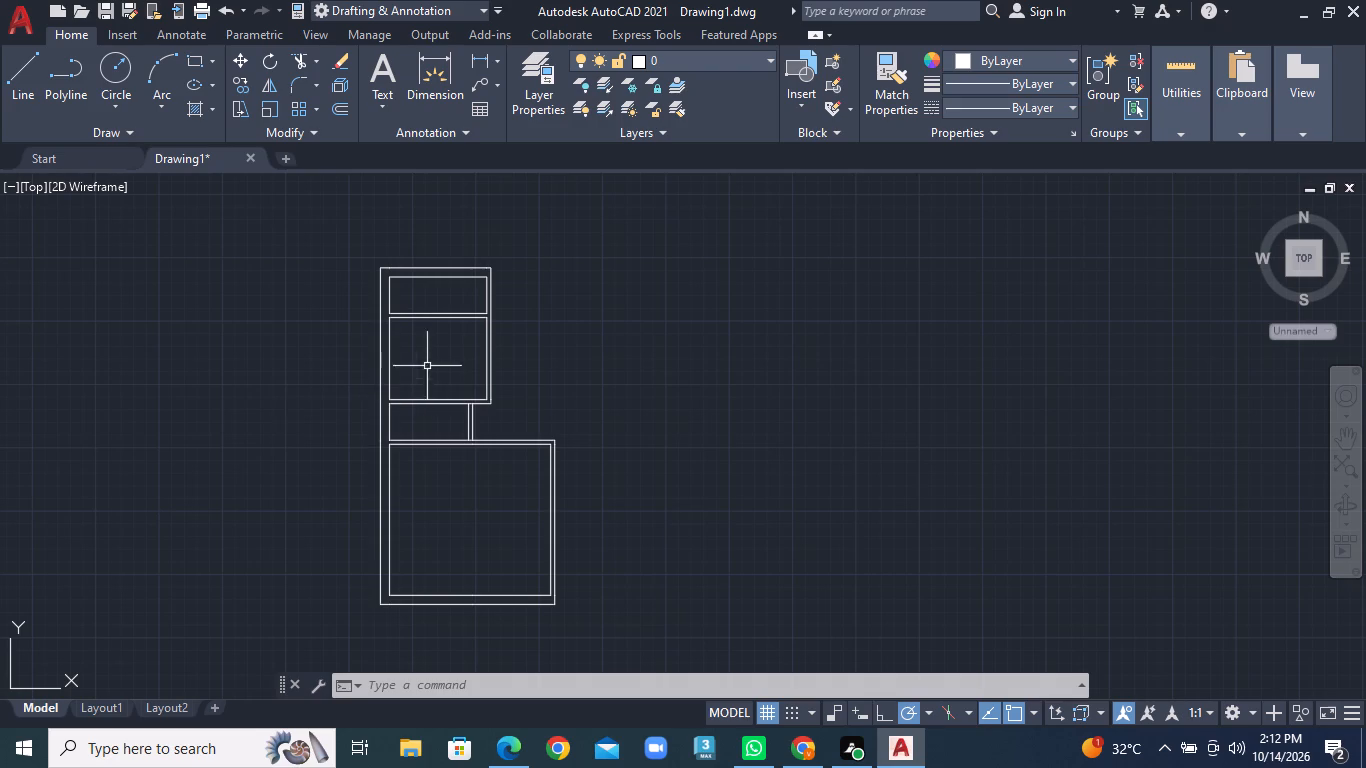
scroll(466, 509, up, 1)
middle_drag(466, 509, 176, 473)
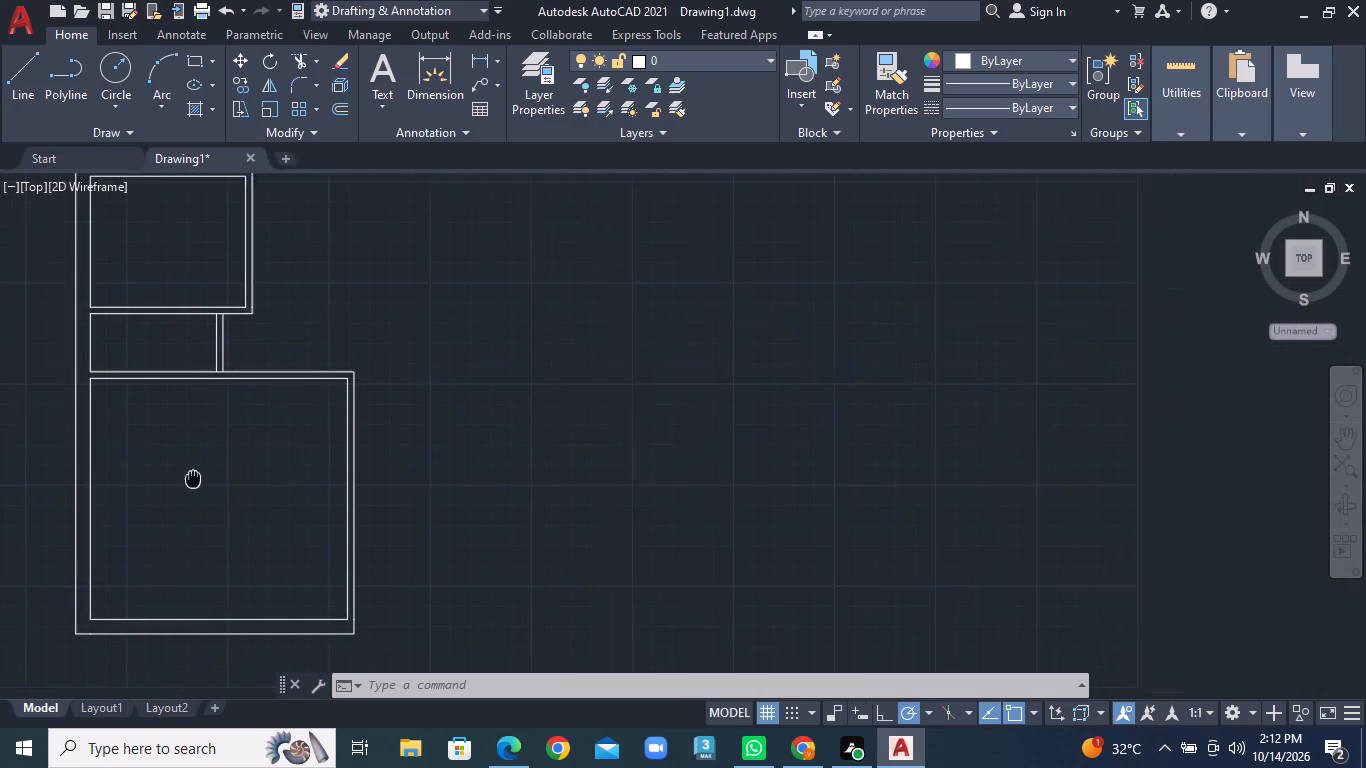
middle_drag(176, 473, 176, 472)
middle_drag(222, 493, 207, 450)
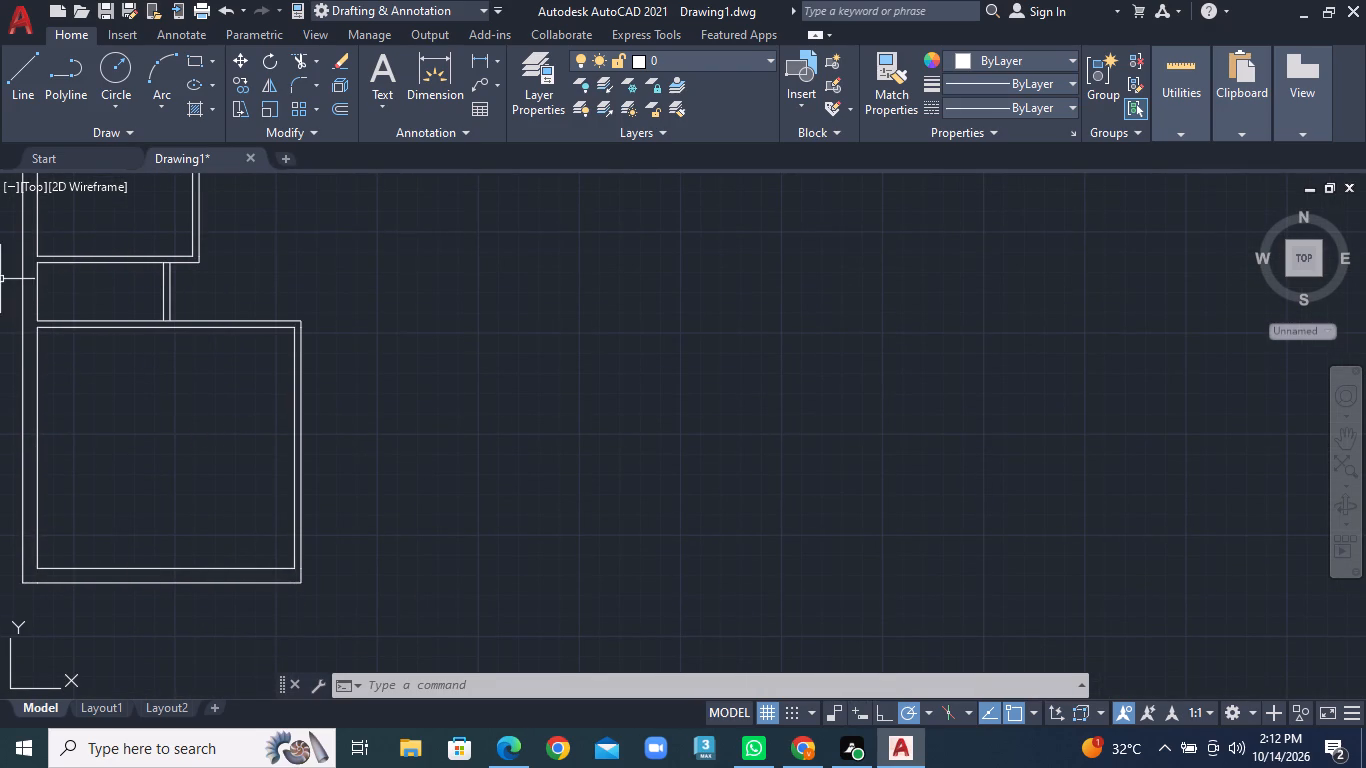
Offset the lower room's outer right wall line 11' to the right.
click(333, 107)
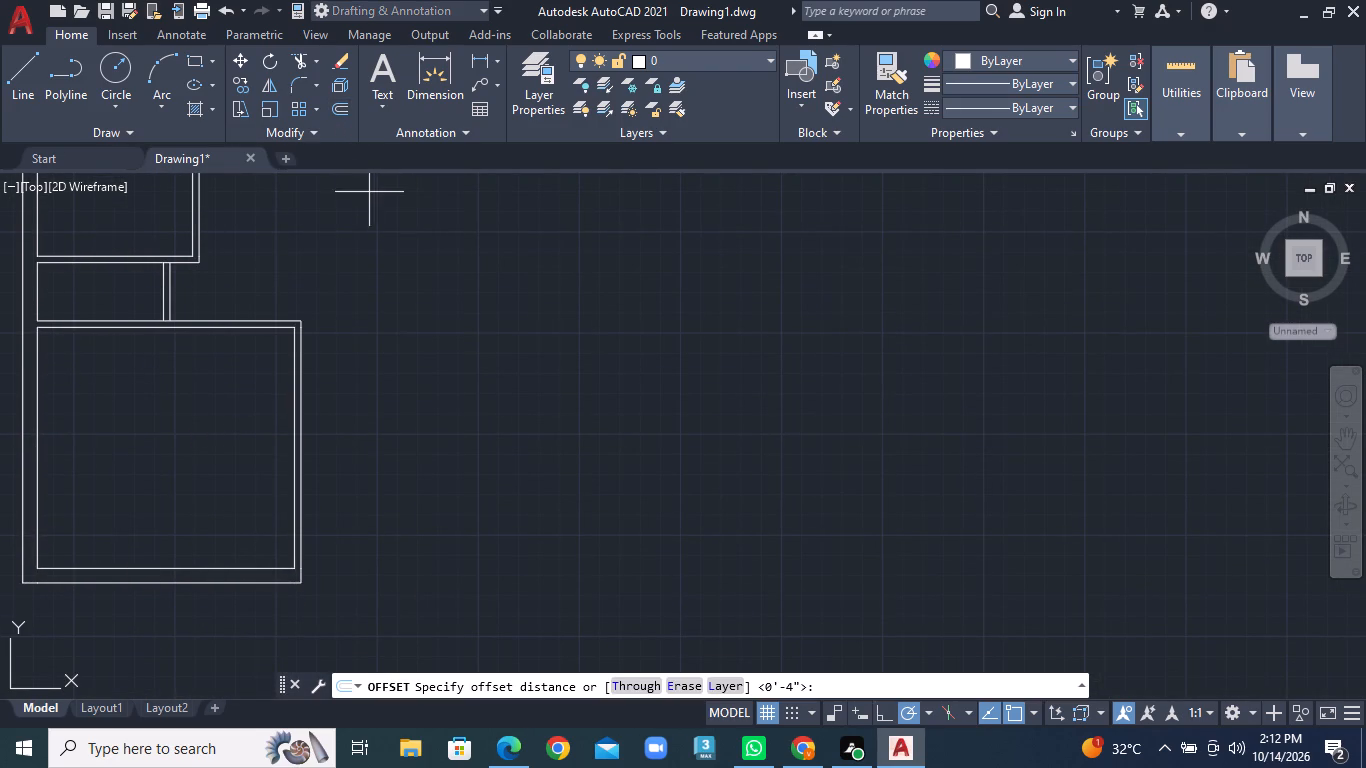
text(11')
key(Return)
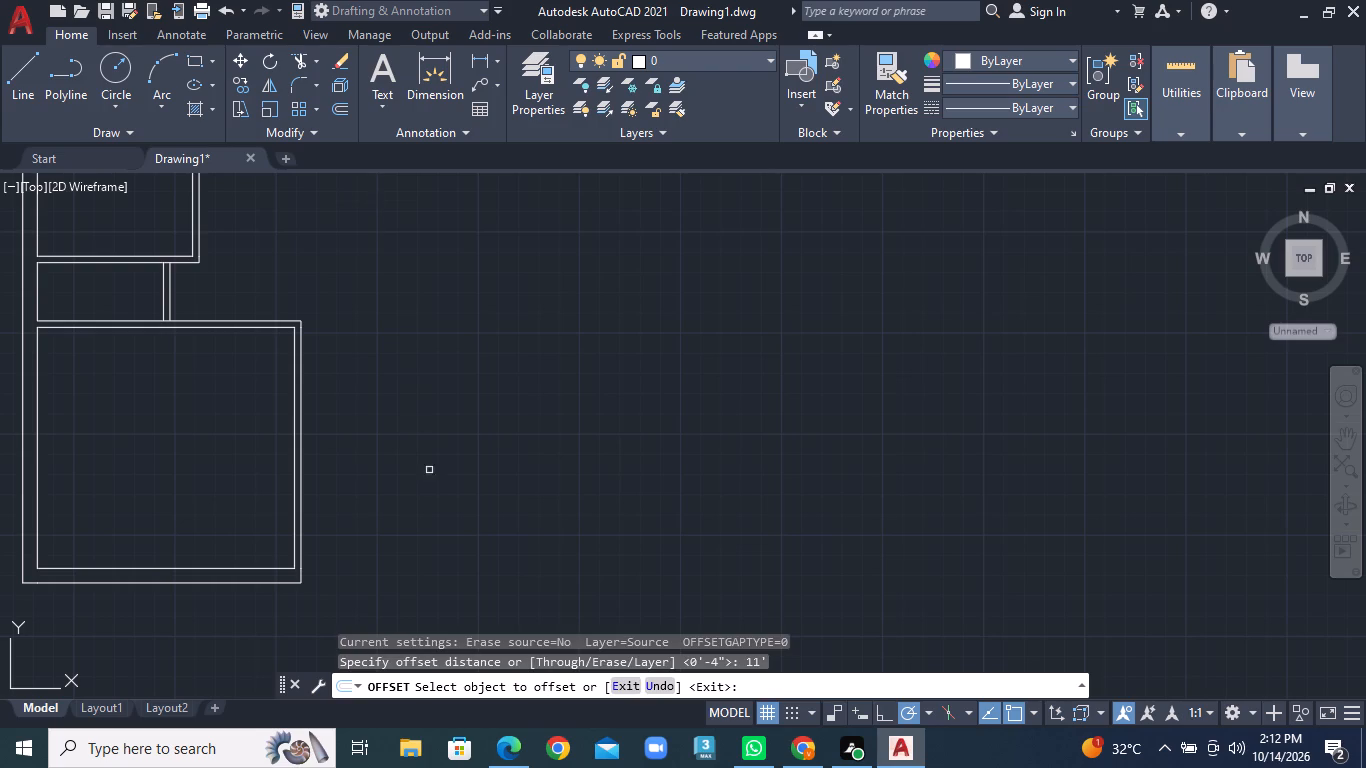
click(302, 493)
click(492, 507)
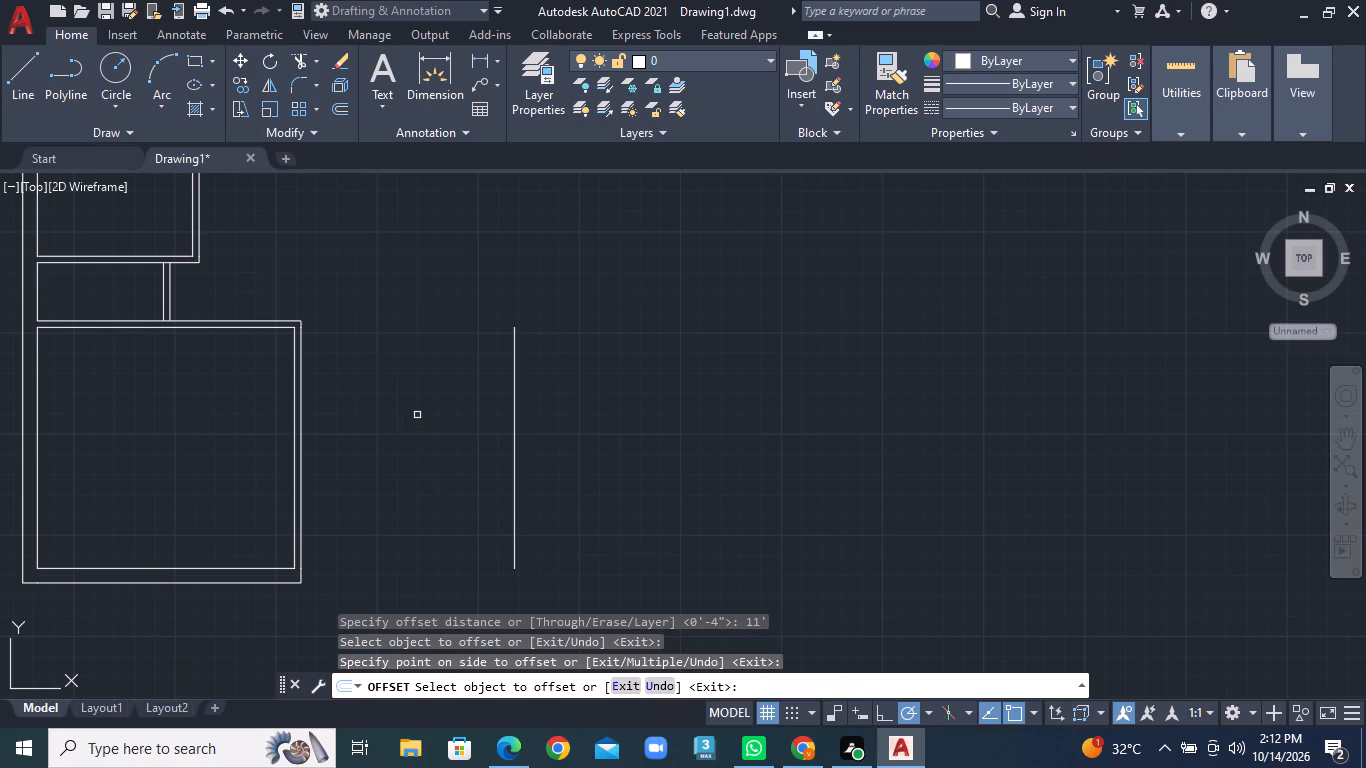
Offset the new vertical line beyond the lower room 4" to the right, forming a partition wall.
click(343, 110)
text(4")
key(Return)
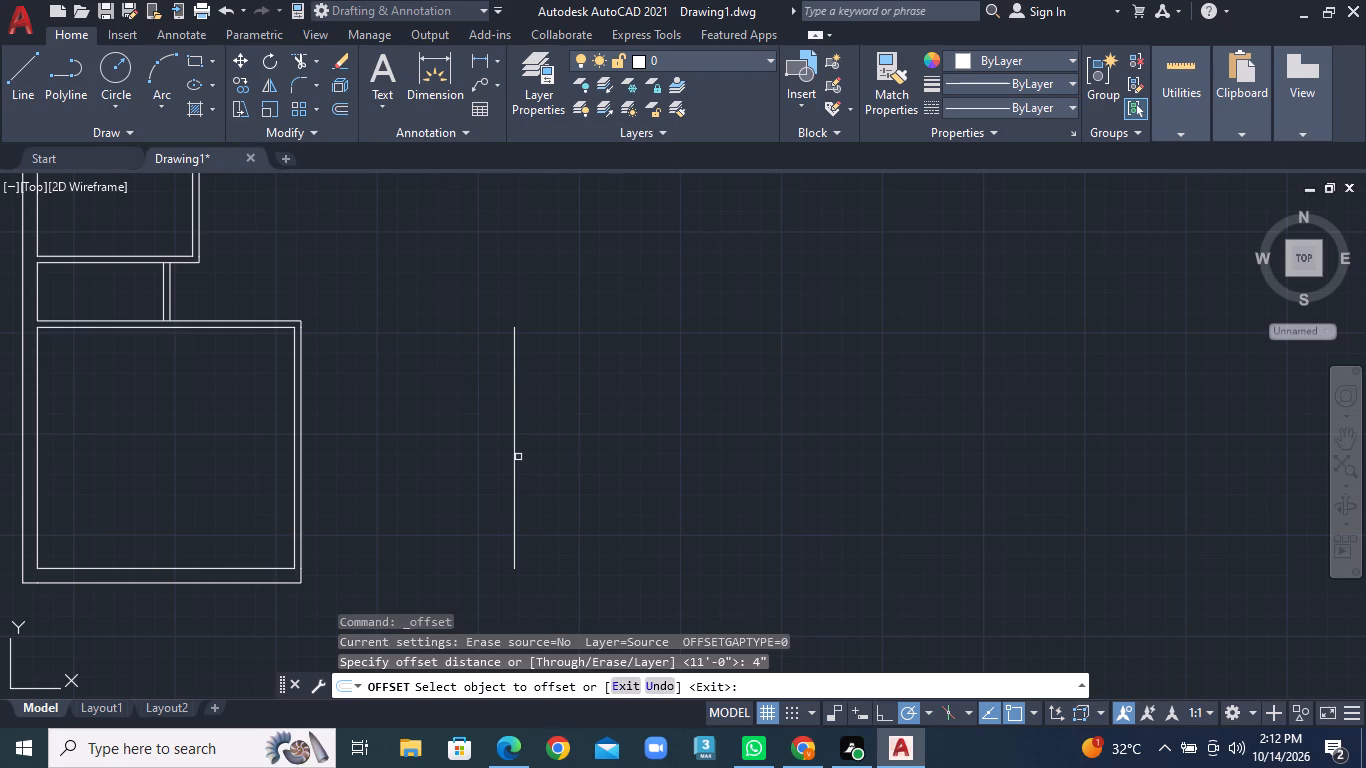
double_click(513, 455)
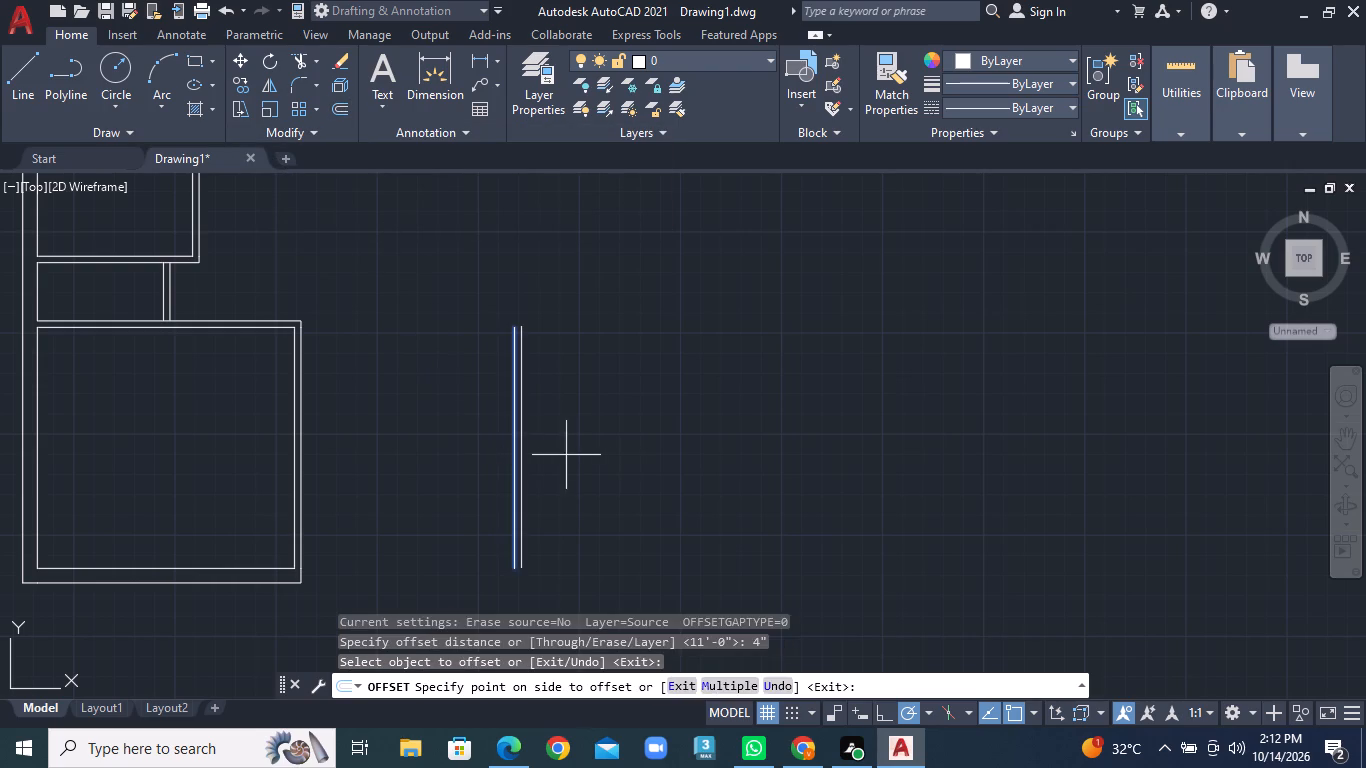
click(577, 455)
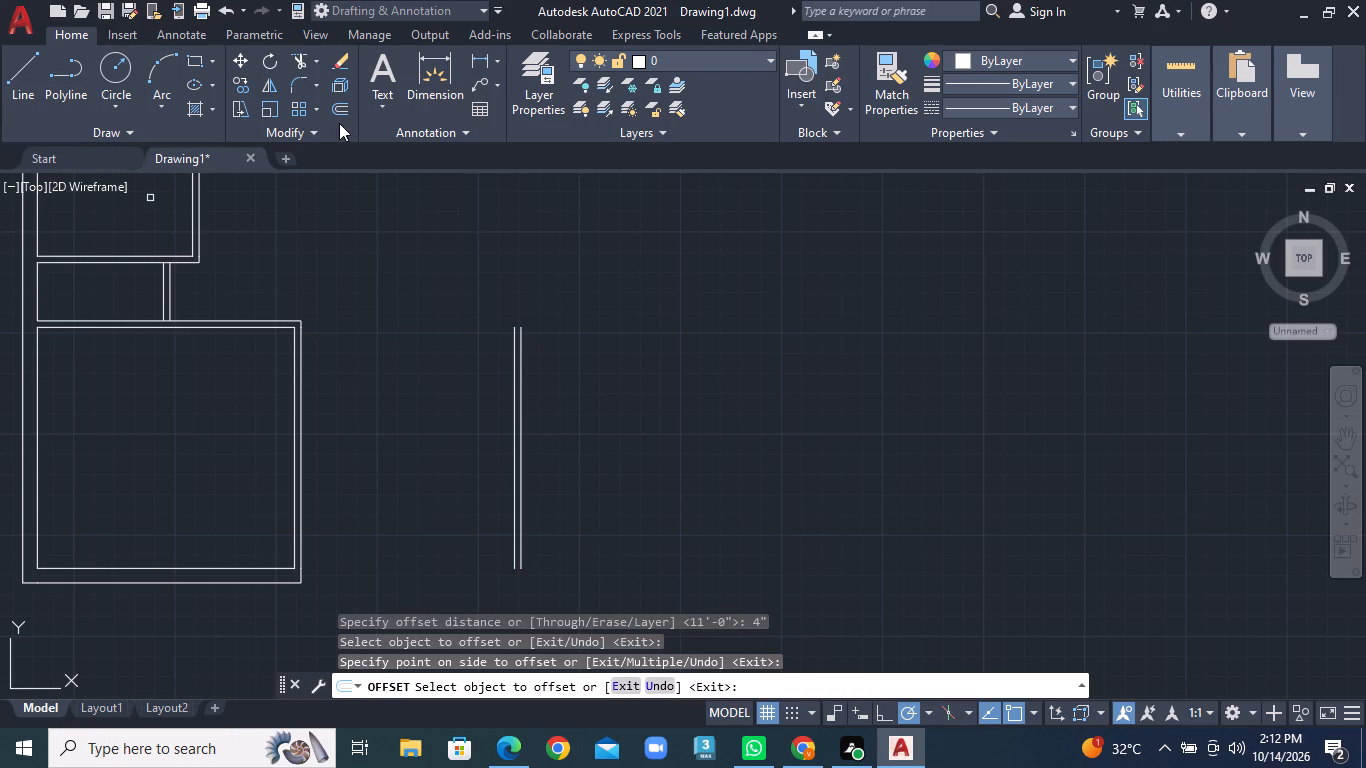
Offset the partition wall's right line 4'6" to the right for the narrow room's far side.
click(340, 108)
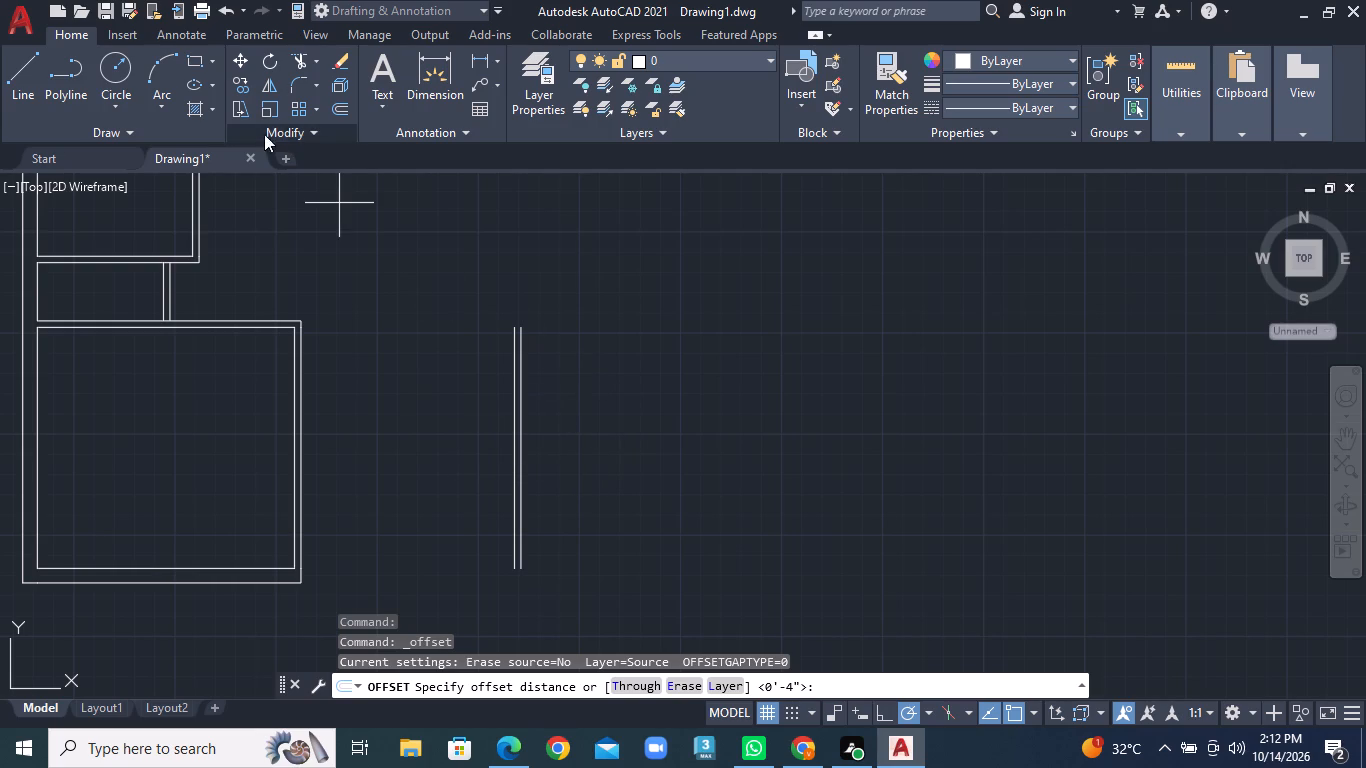
click(344, 102)
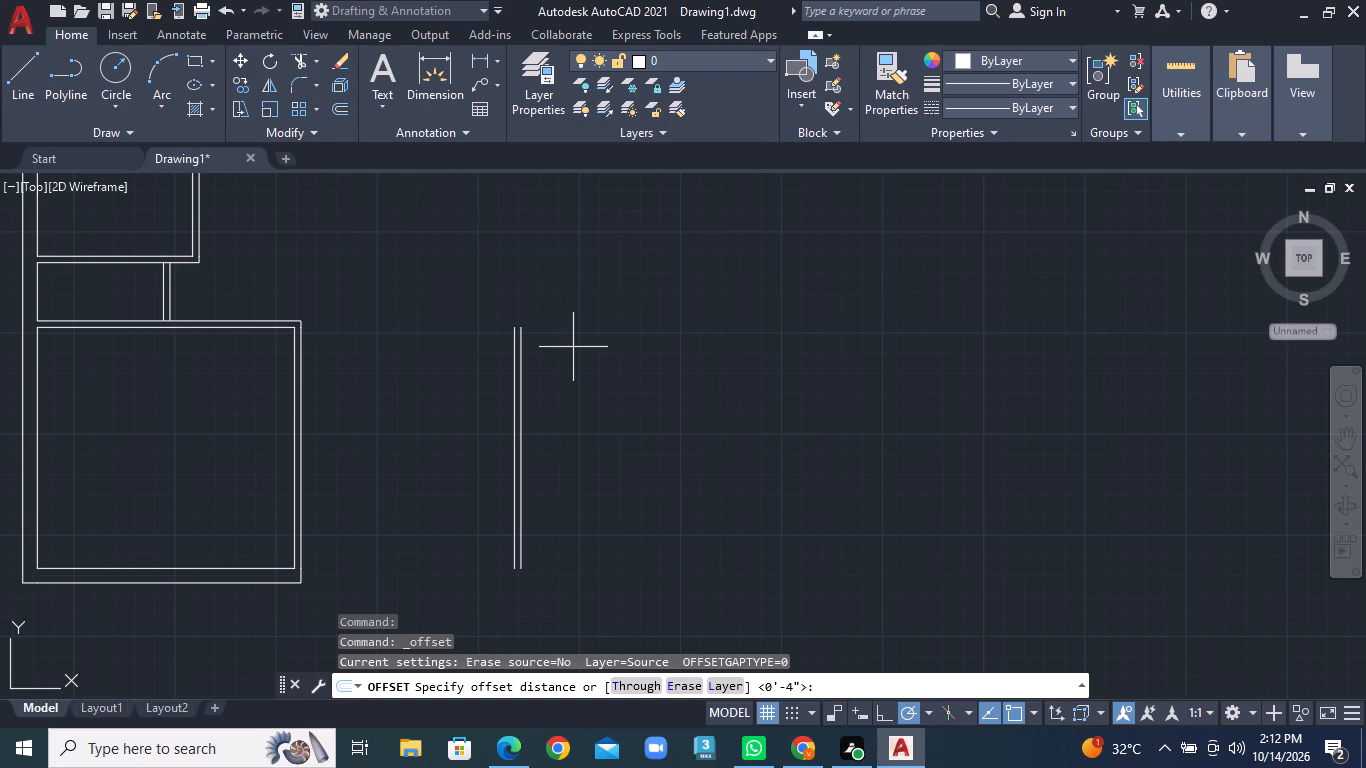
key(4)
text('6")
key(Return)
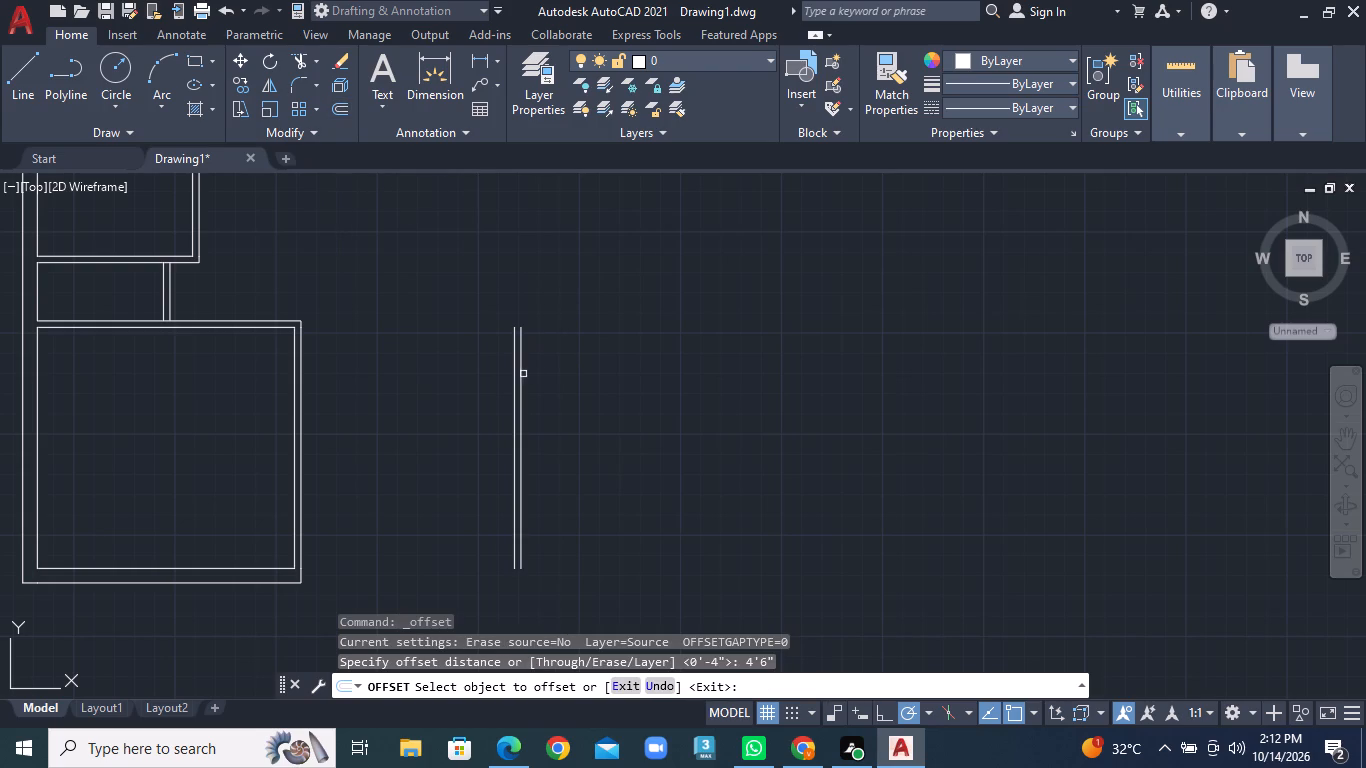
click(523, 374)
click(703, 389)
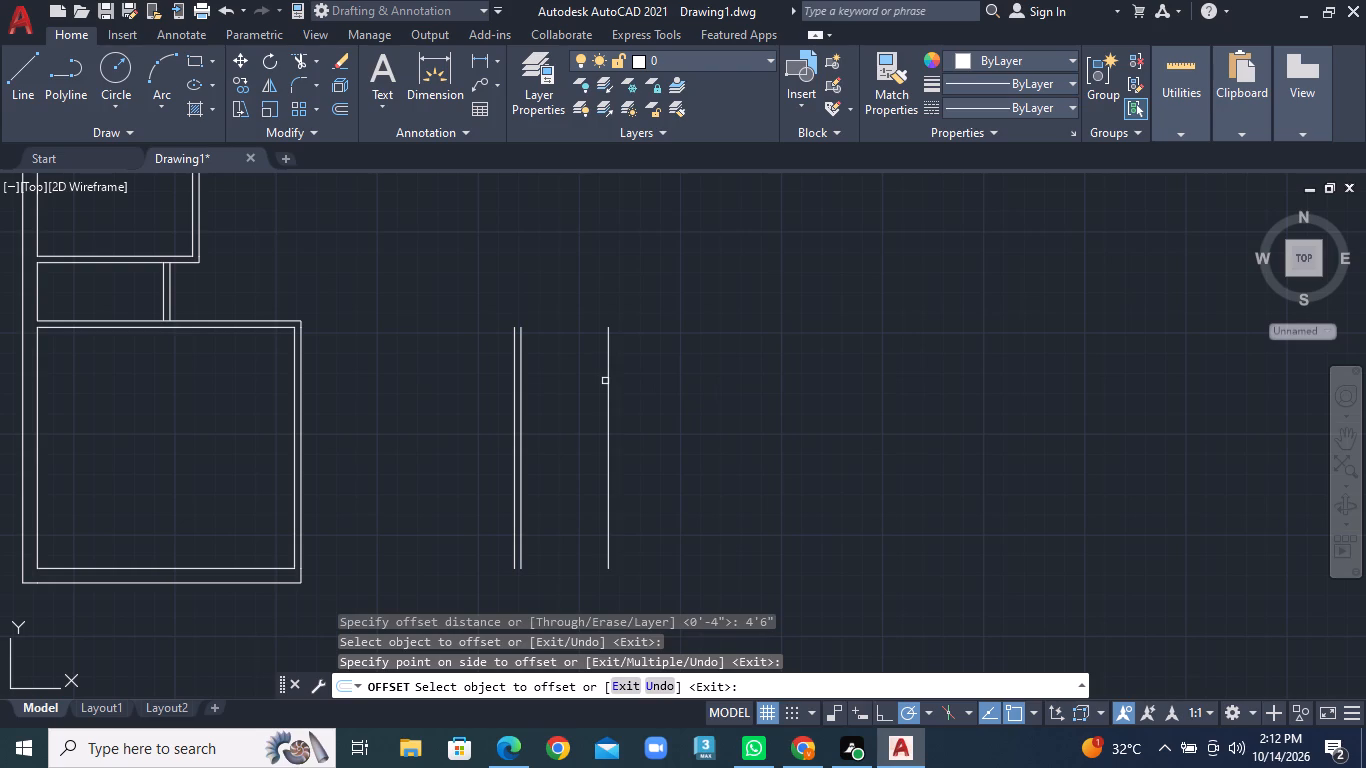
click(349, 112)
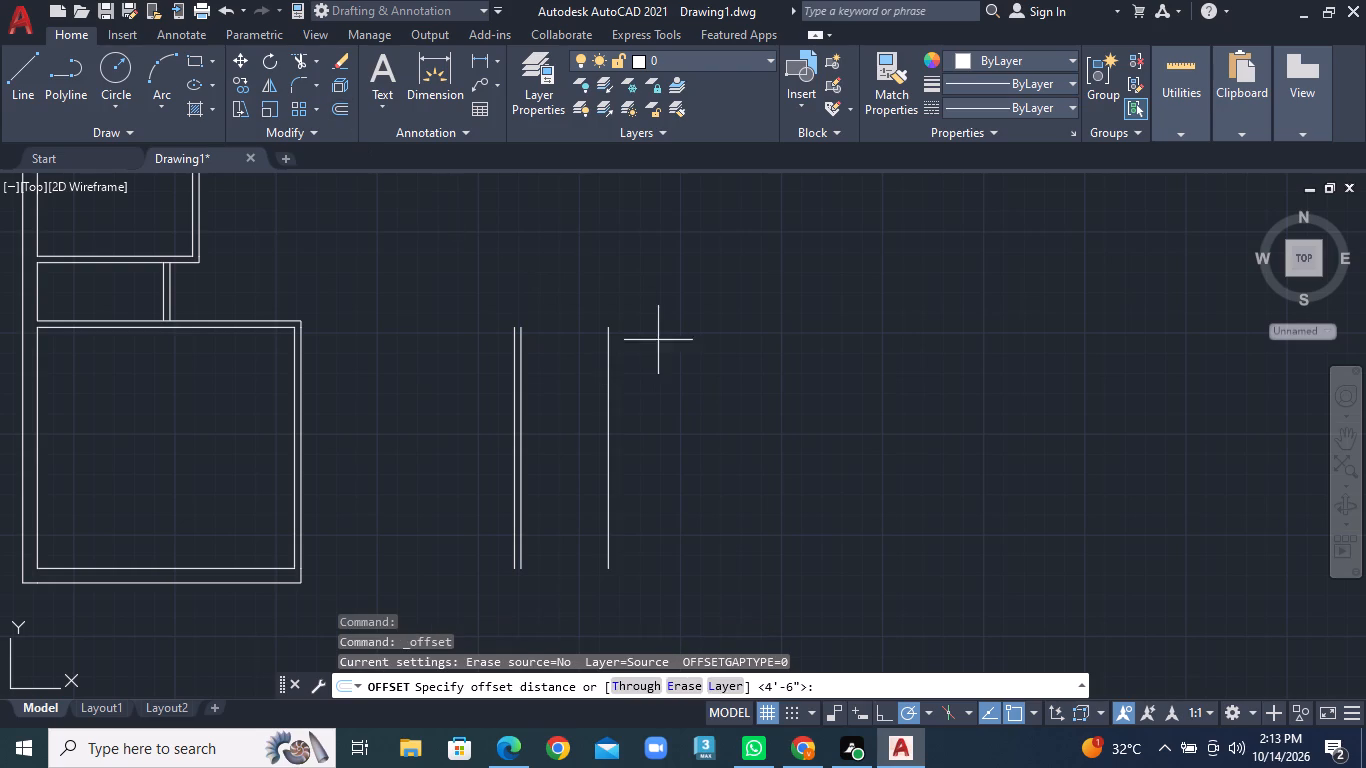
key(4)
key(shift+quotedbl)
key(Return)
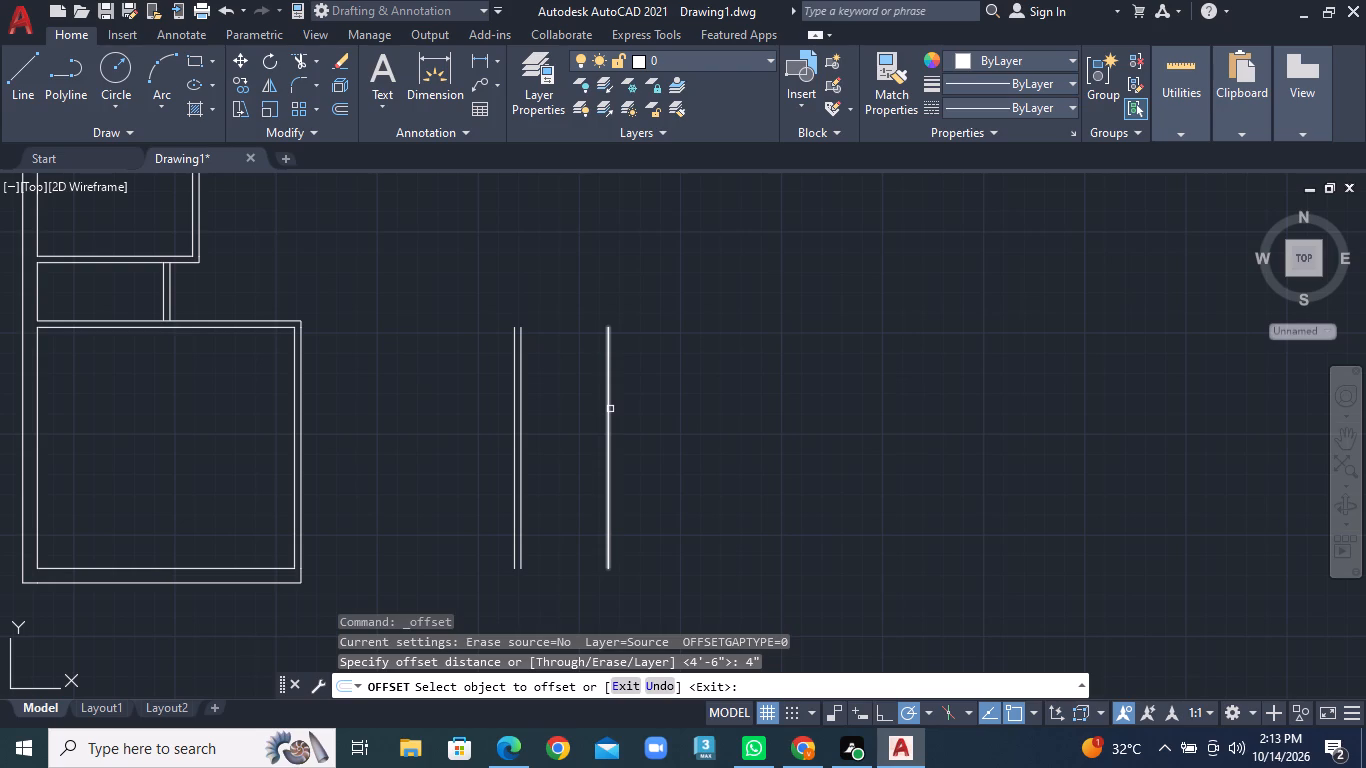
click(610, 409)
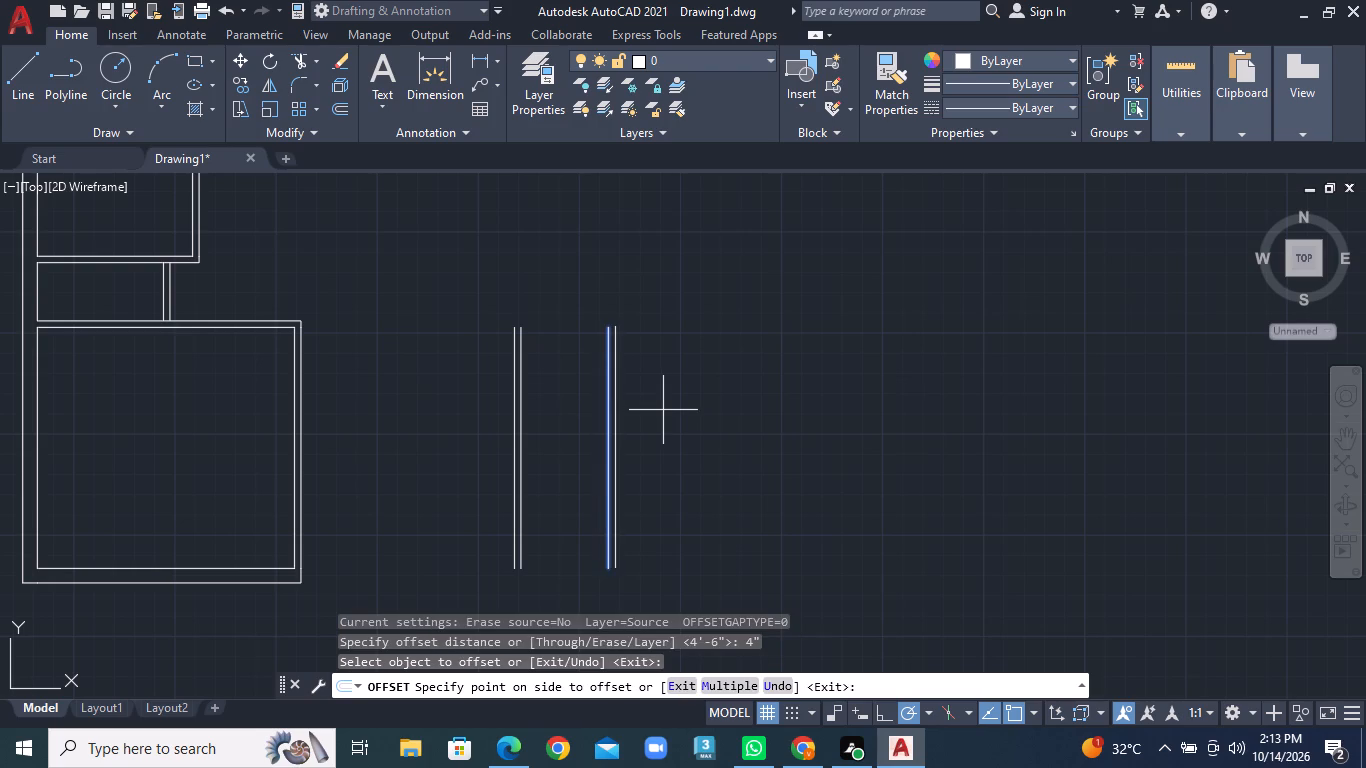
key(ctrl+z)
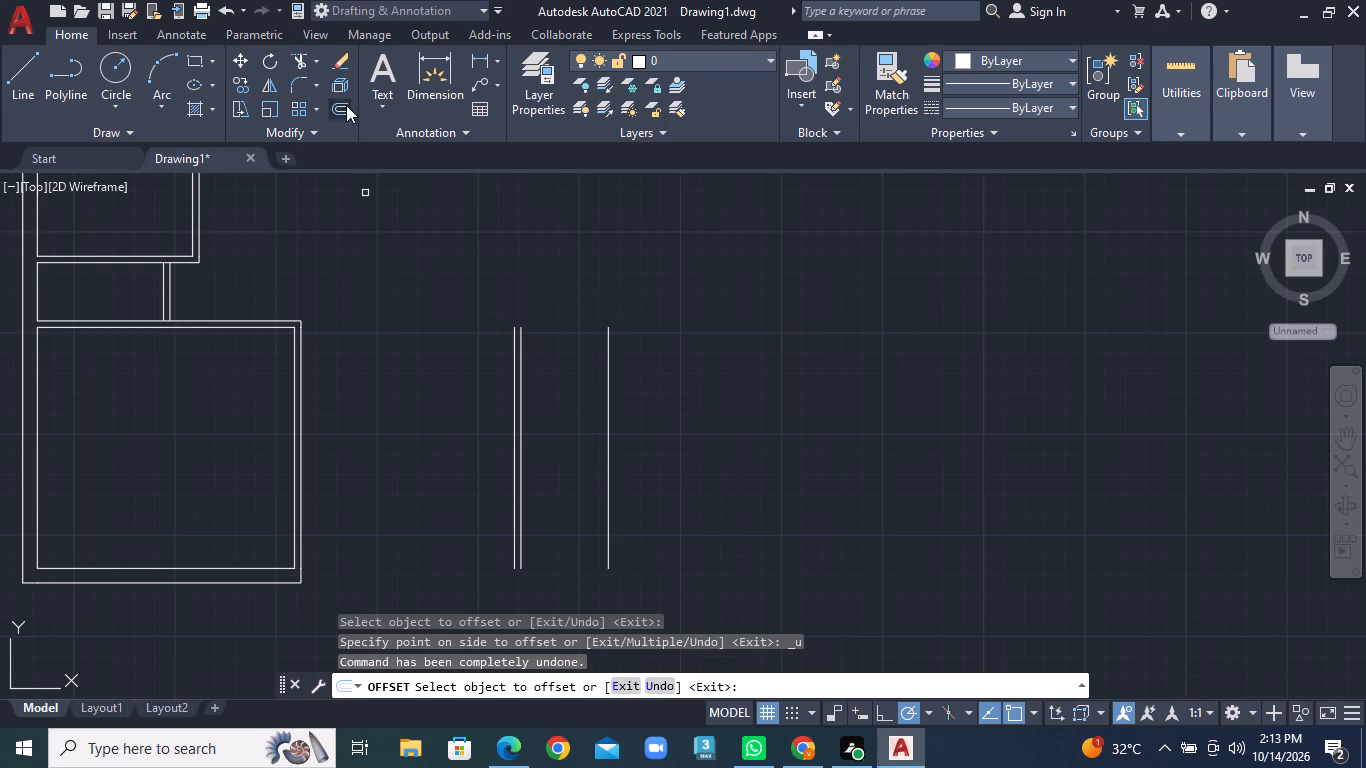
Offset the narrow room's far-side line 9" to the right, forming the outer right wall.
click(346, 105)
key(9)
key(shift+quotedbl)
key(Return)
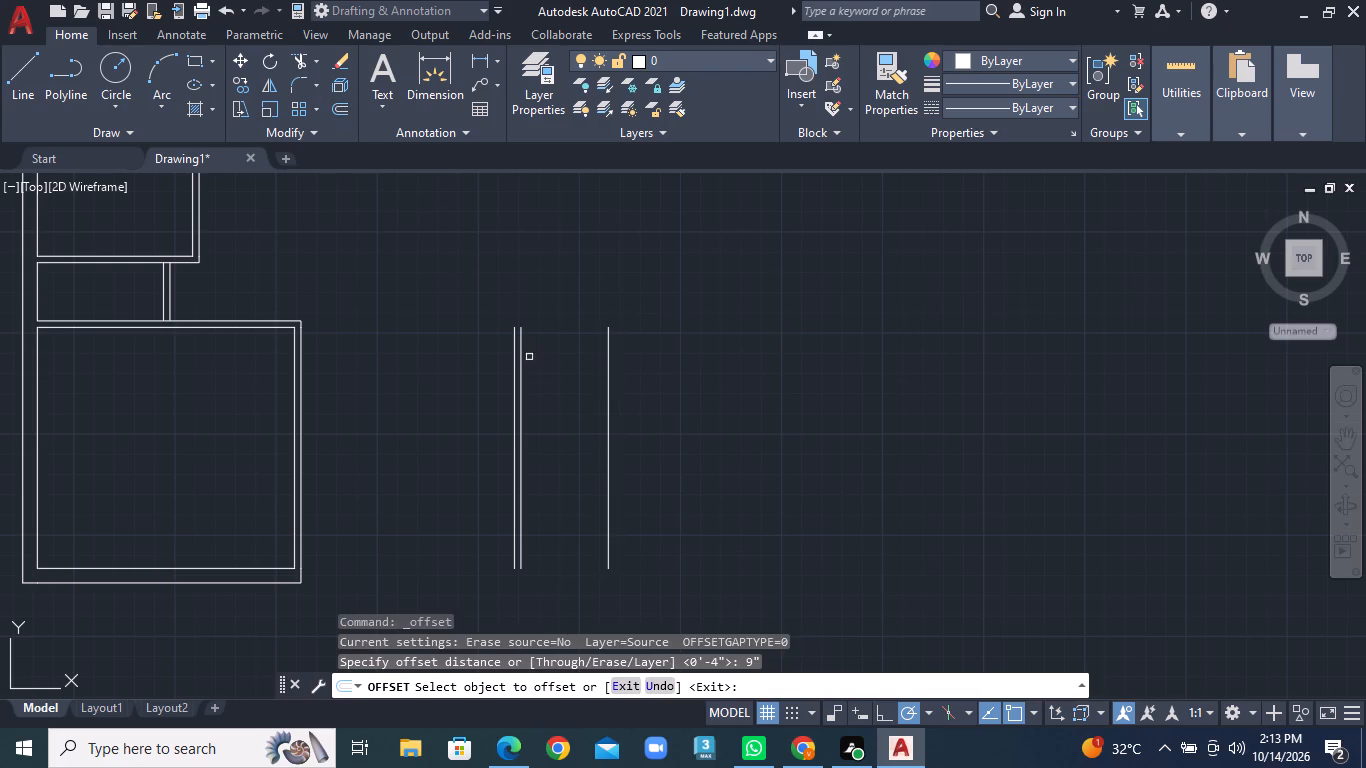
click(609, 397)
click(650, 396)
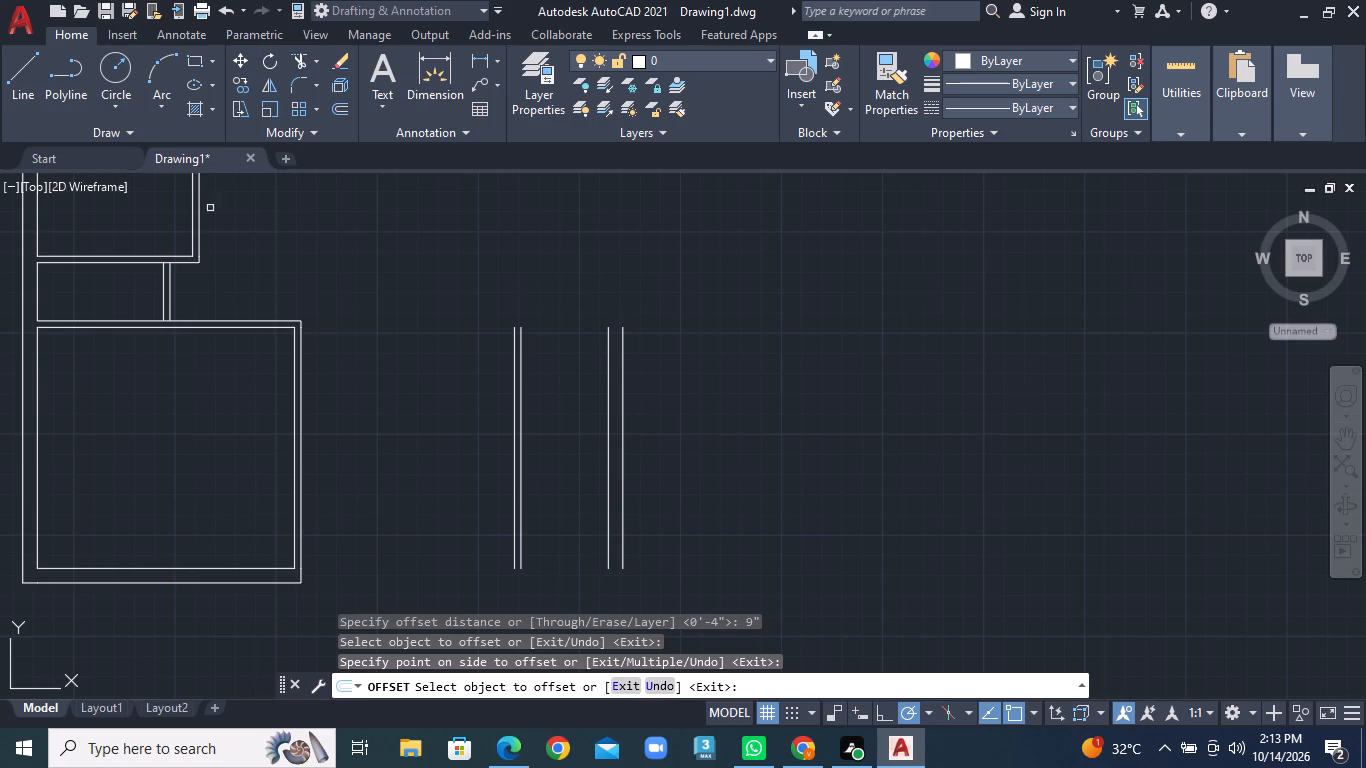
Draw the middle room's inner bottom line from the lower room's inner bottom-right corner to the partition's left line.
click(24, 65)
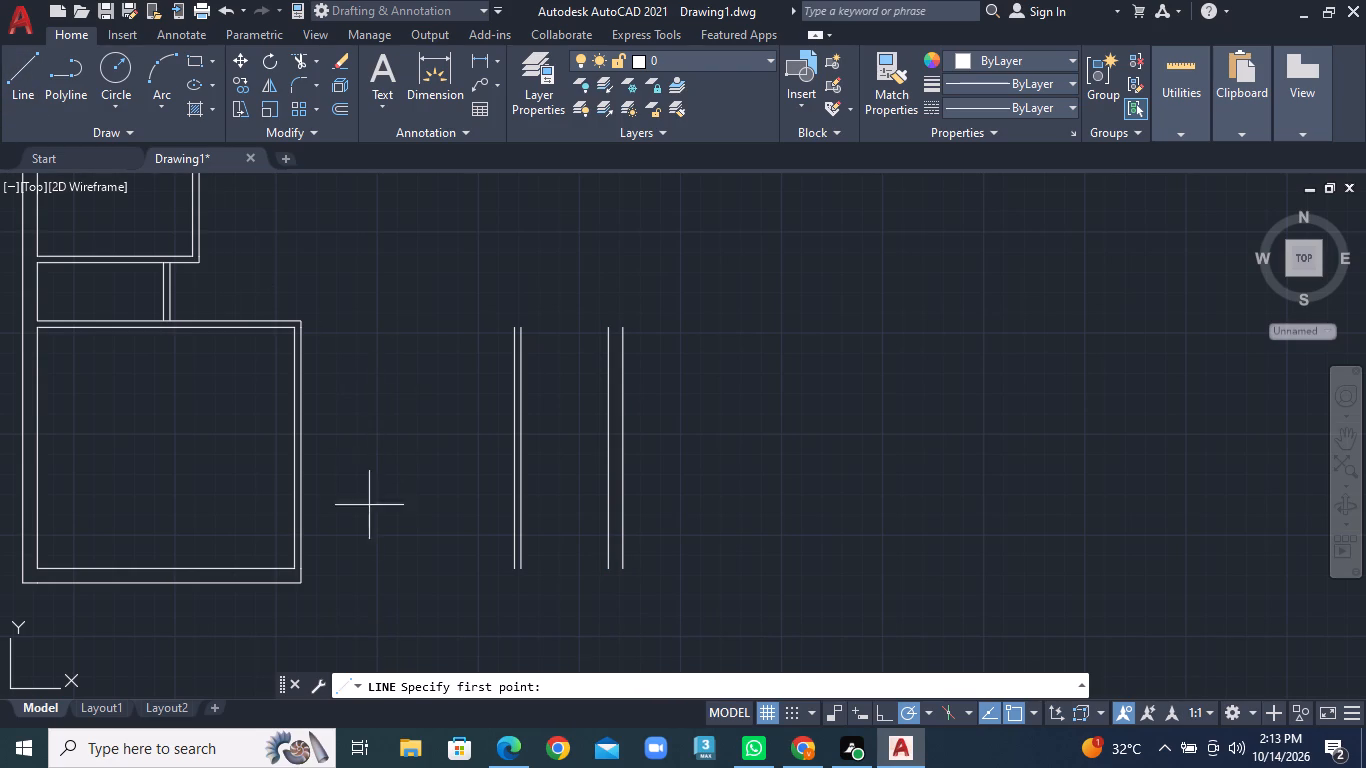
scroll(361, 554, up, 1)
middle_drag(358, 555, 368, 481)
click(259, 506)
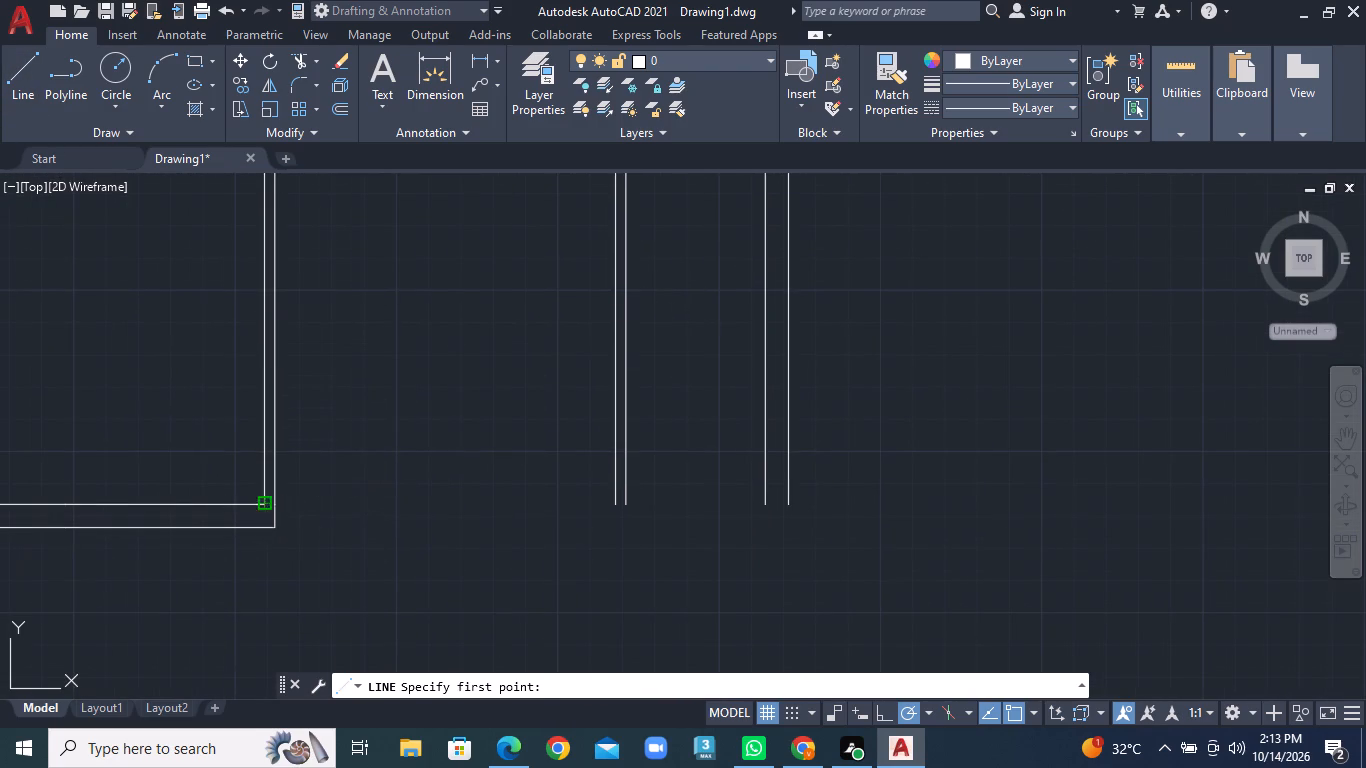
click(617, 499)
right_click(617, 499)
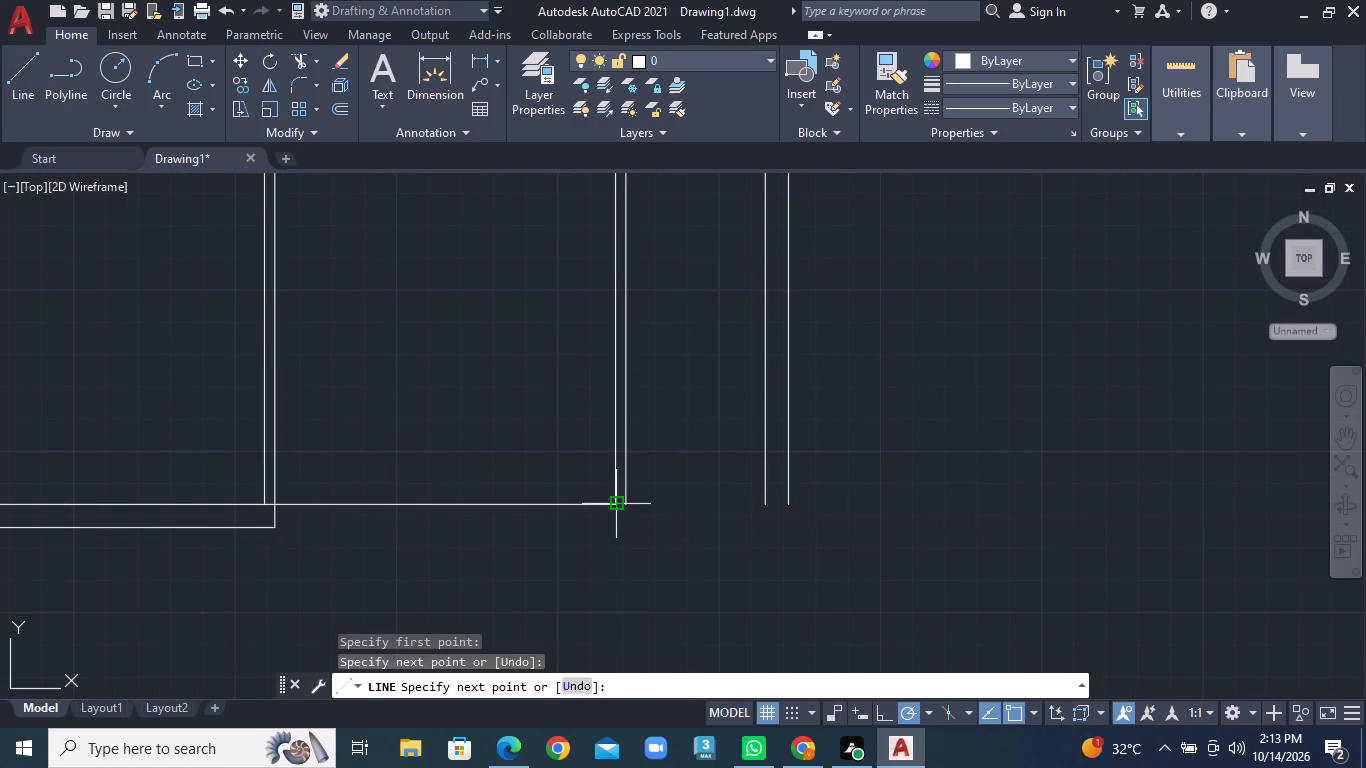
click(678, 283)
Draw the outer bottom-right corner, from the lower room's outer corner across and up to the outermost right line's lower end.
click(16, 84)
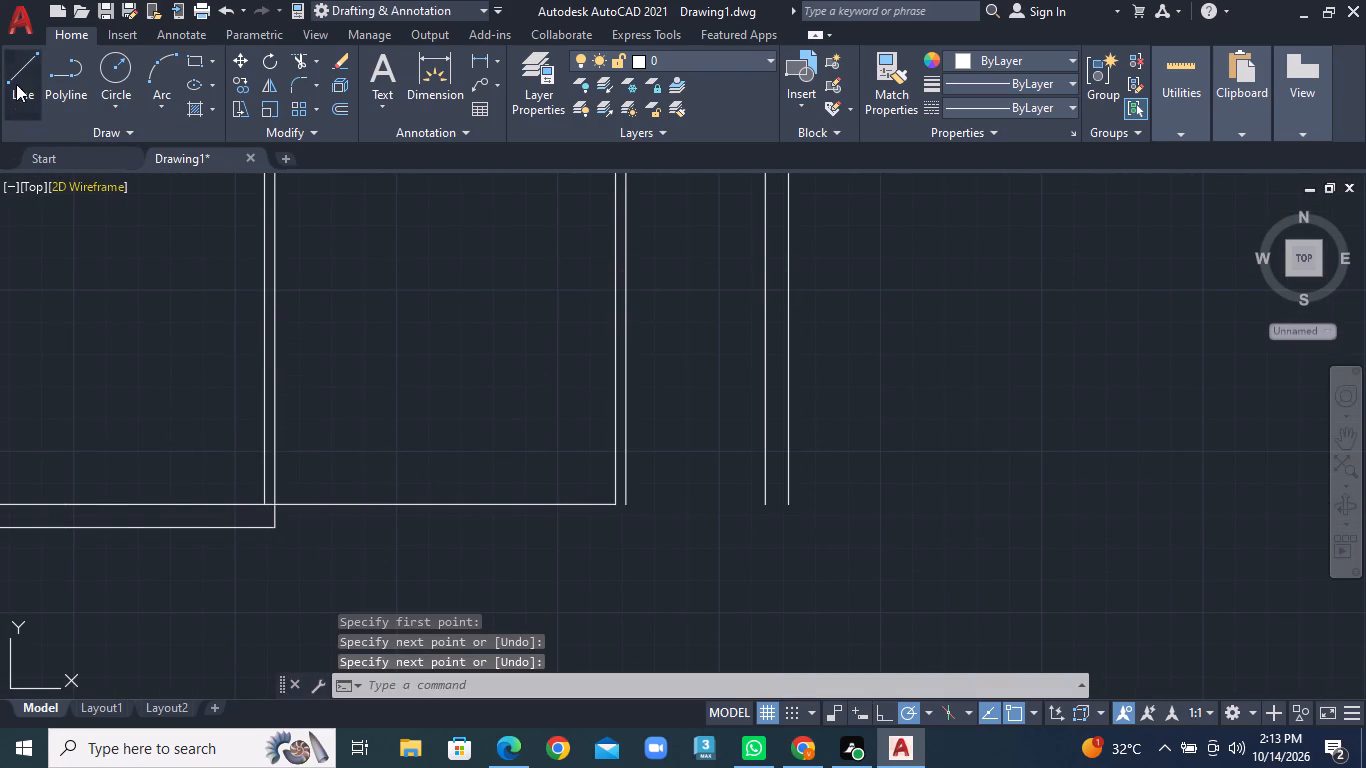
click(274, 529)
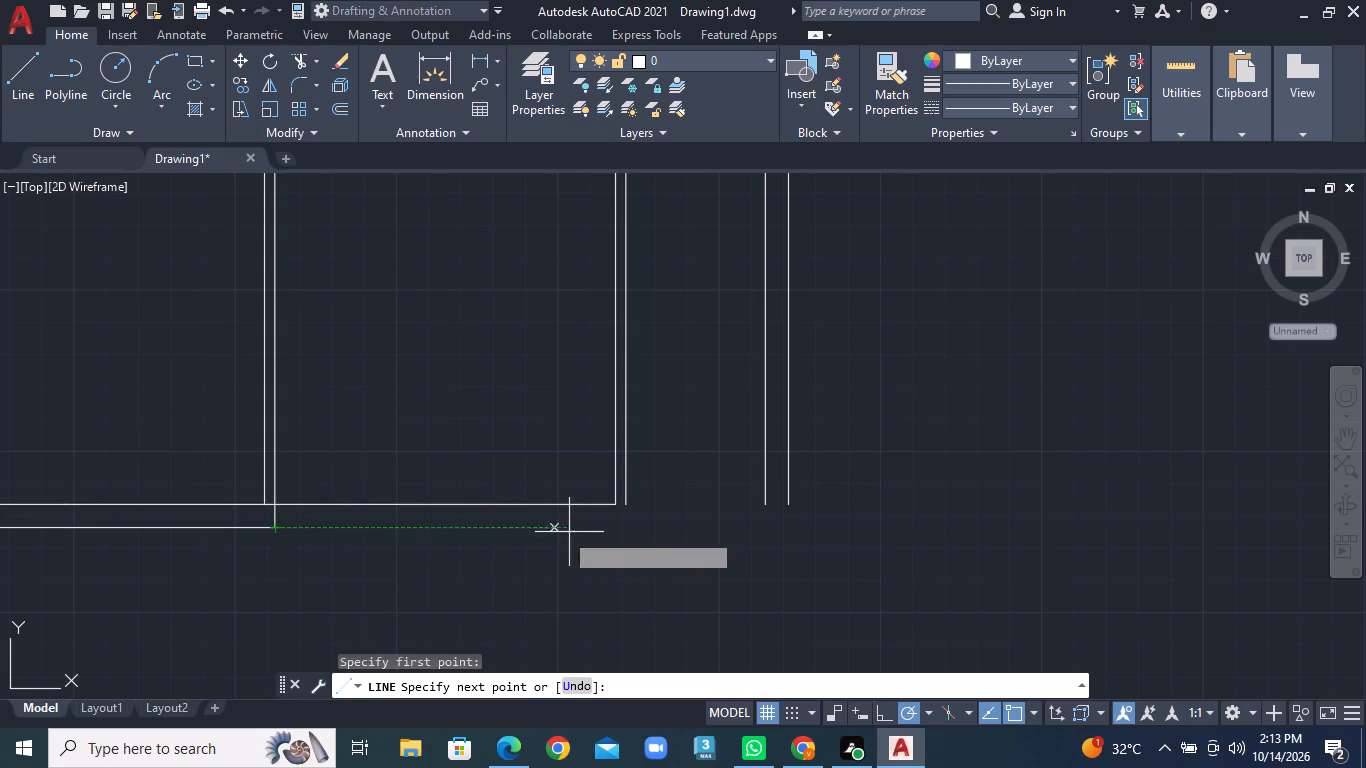
click(793, 527)
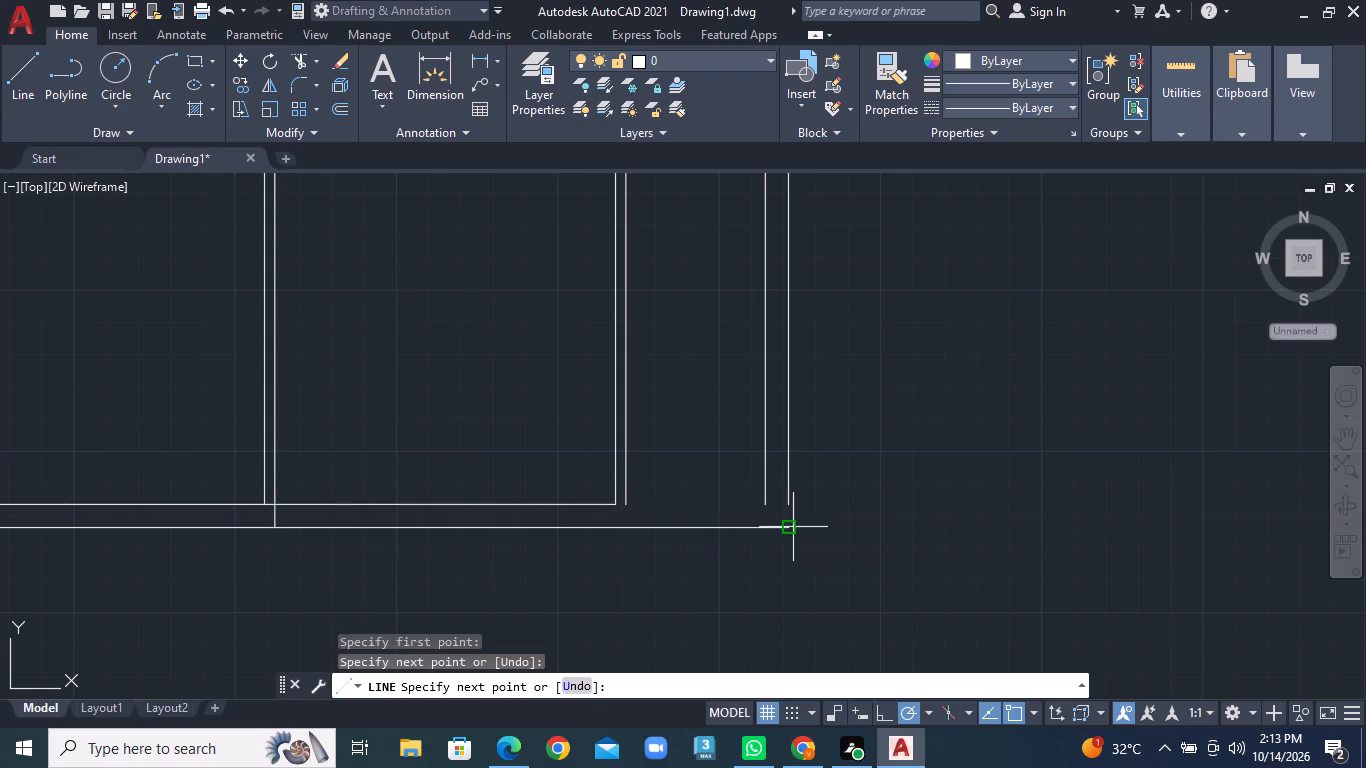
right_click(793, 527)
click(824, 315)
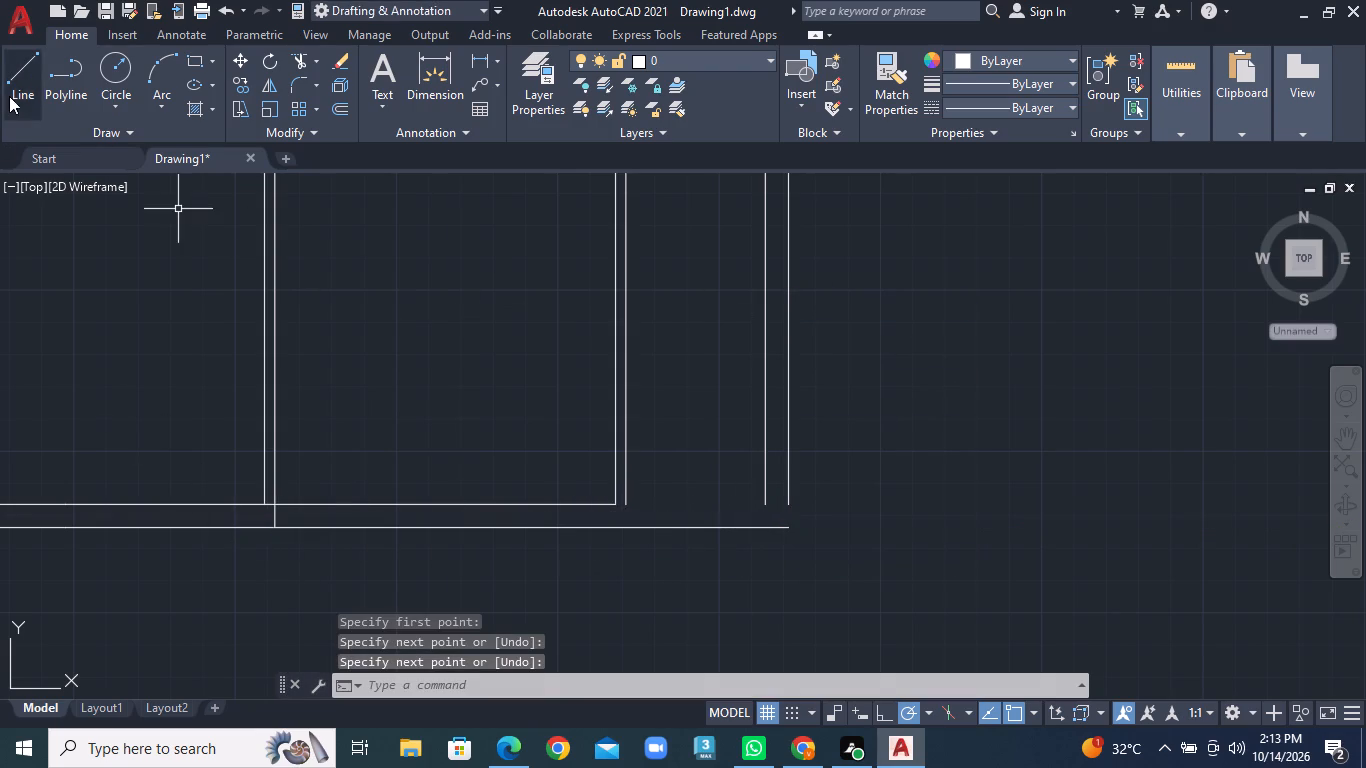
click(10, 82)
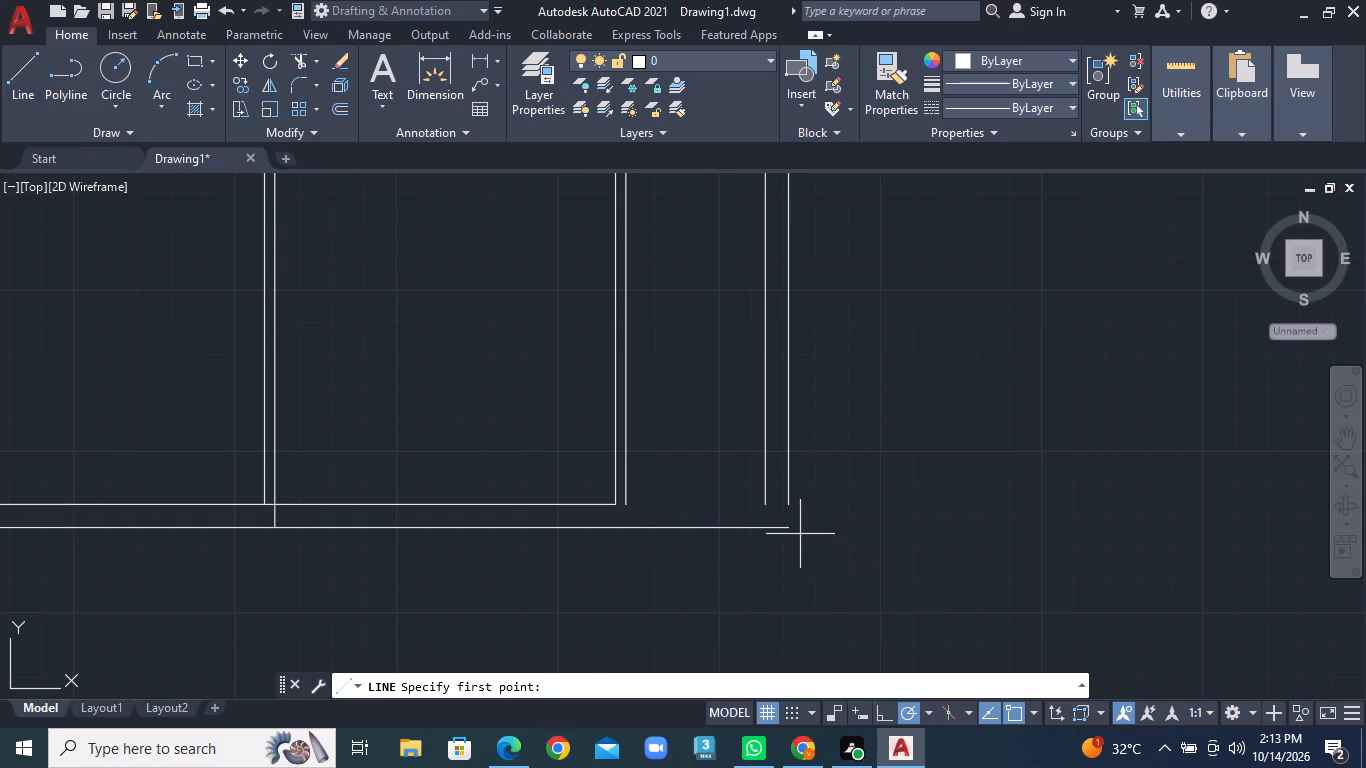
click(792, 531)
click(790, 503)
right_click(790, 503)
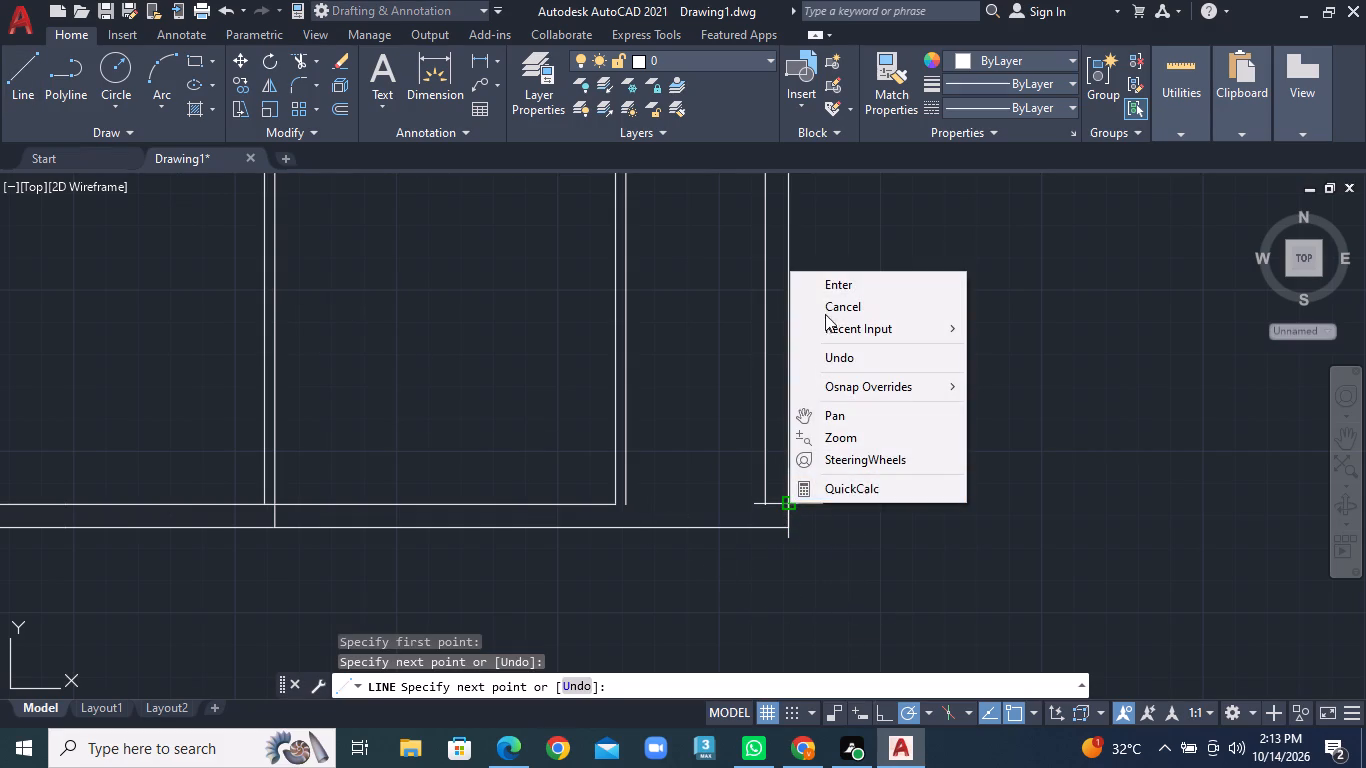
click(830, 286)
Draw the narrow room's inner bottom line from the partition's right line to the outer wall's inner line.
click(18, 87)
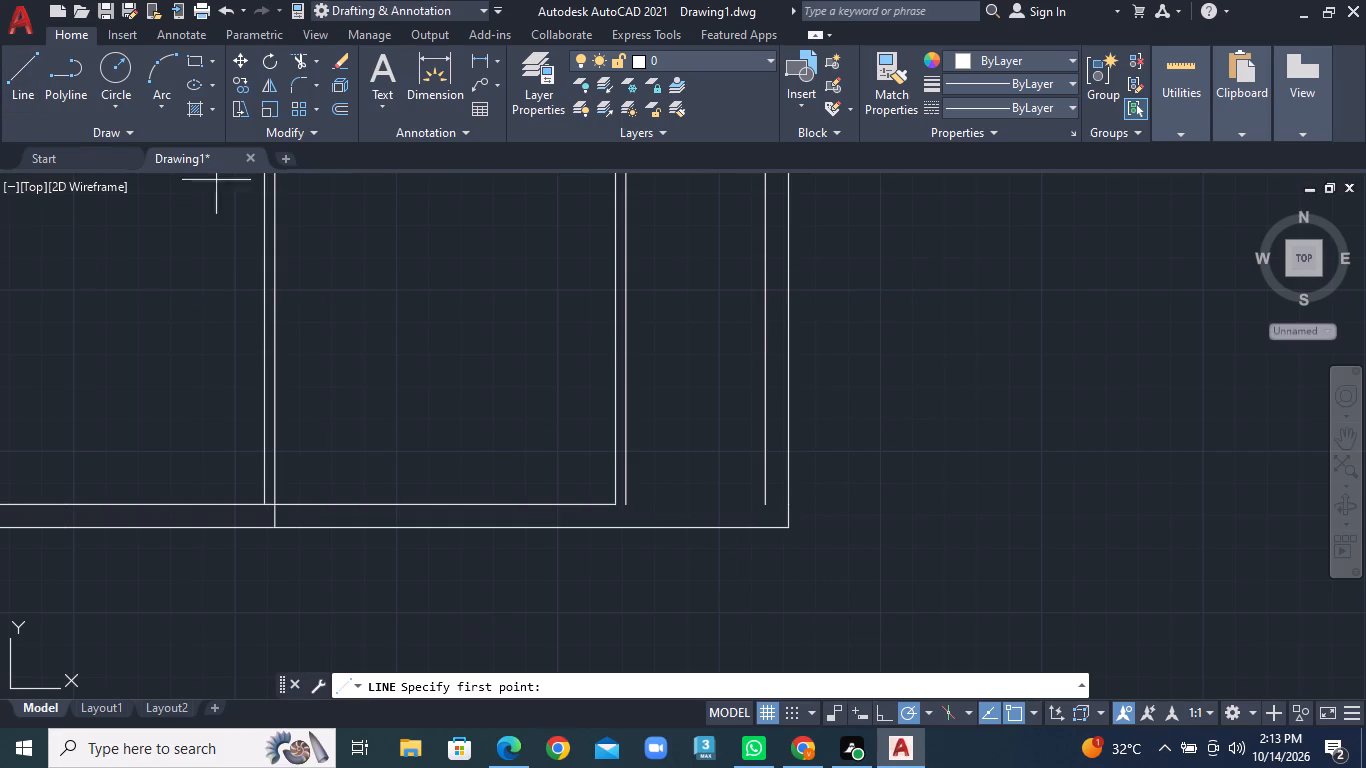
click(632, 505)
click(763, 500)
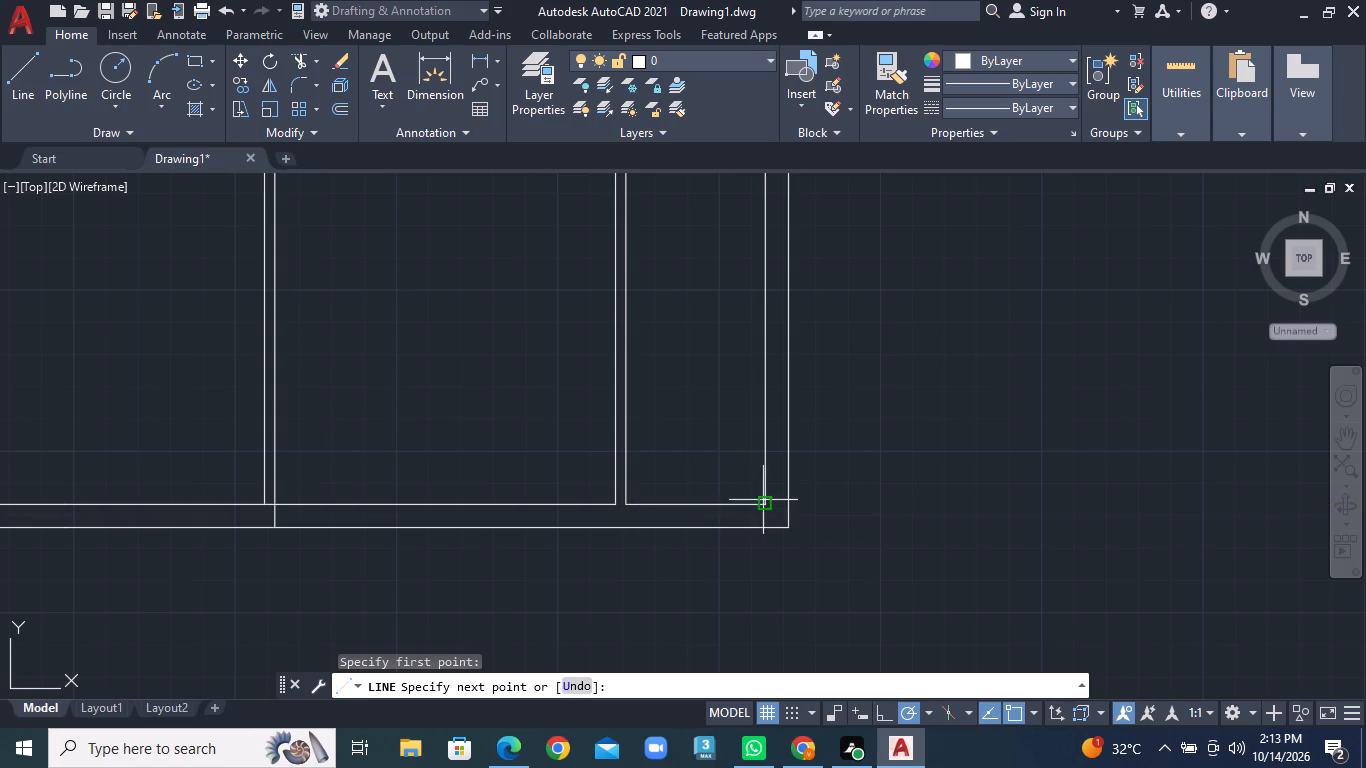
right_click(763, 500)
click(786, 288)
Draw the outer top-right corner, from the lower room's outer top-right corner across and down to the outermost right line's upper end.
scroll(596, 307, down, 1)
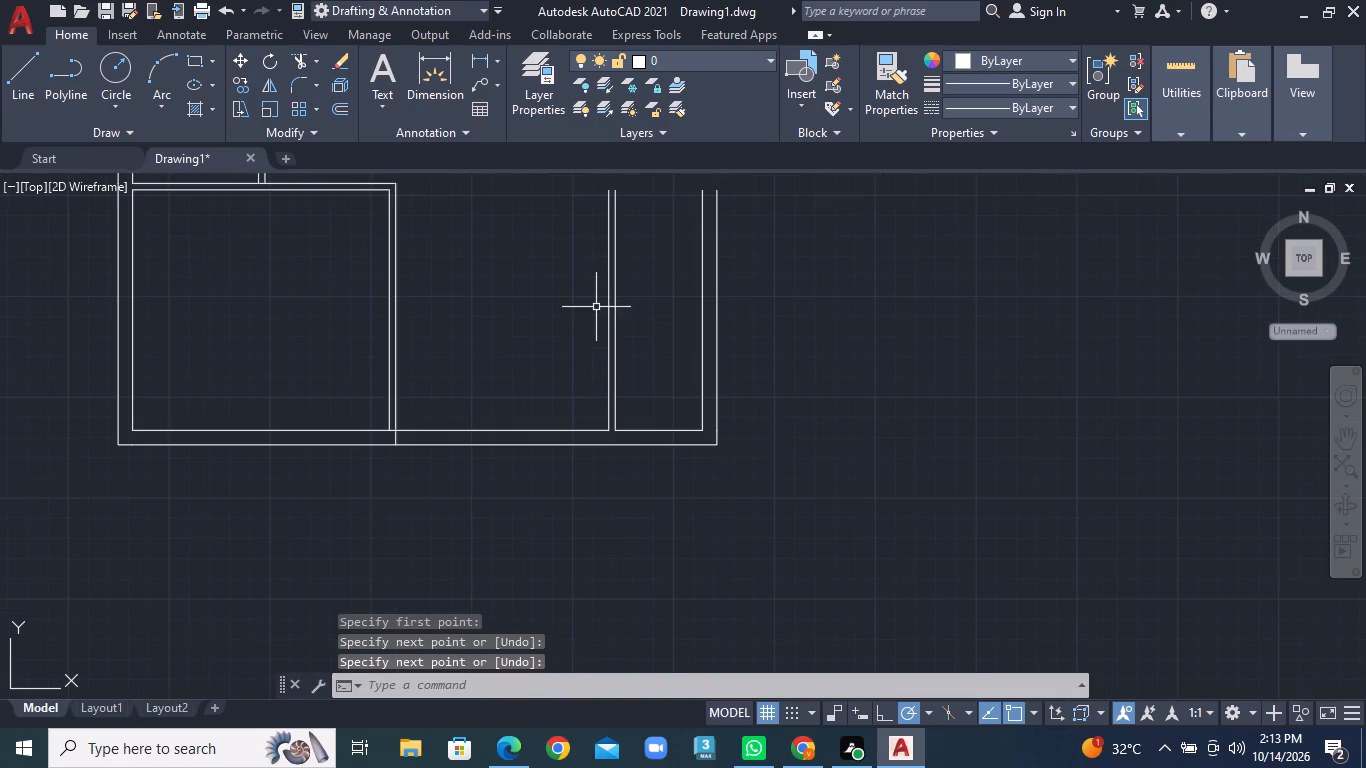
middle_drag(596, 307, 551, 521)
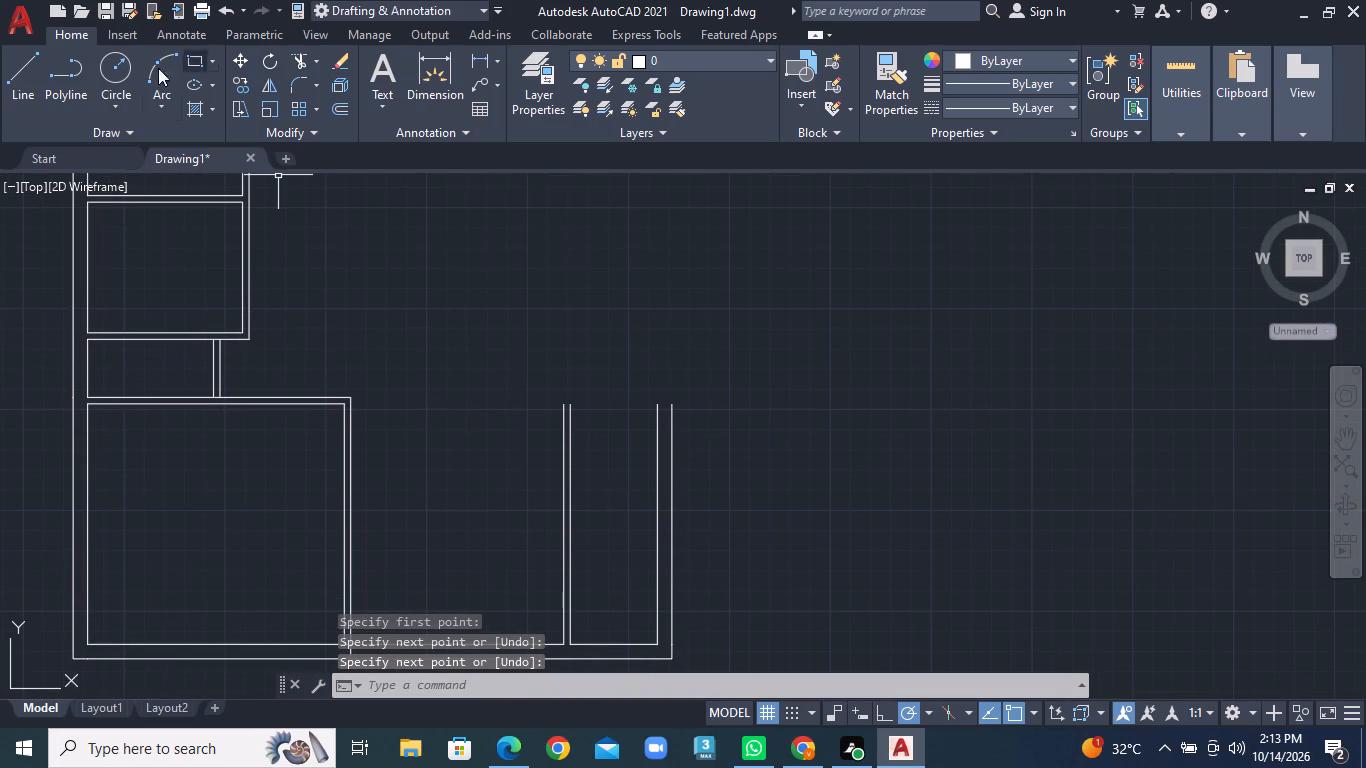
click(36, 72)
scroll(623, 479, up, 1)
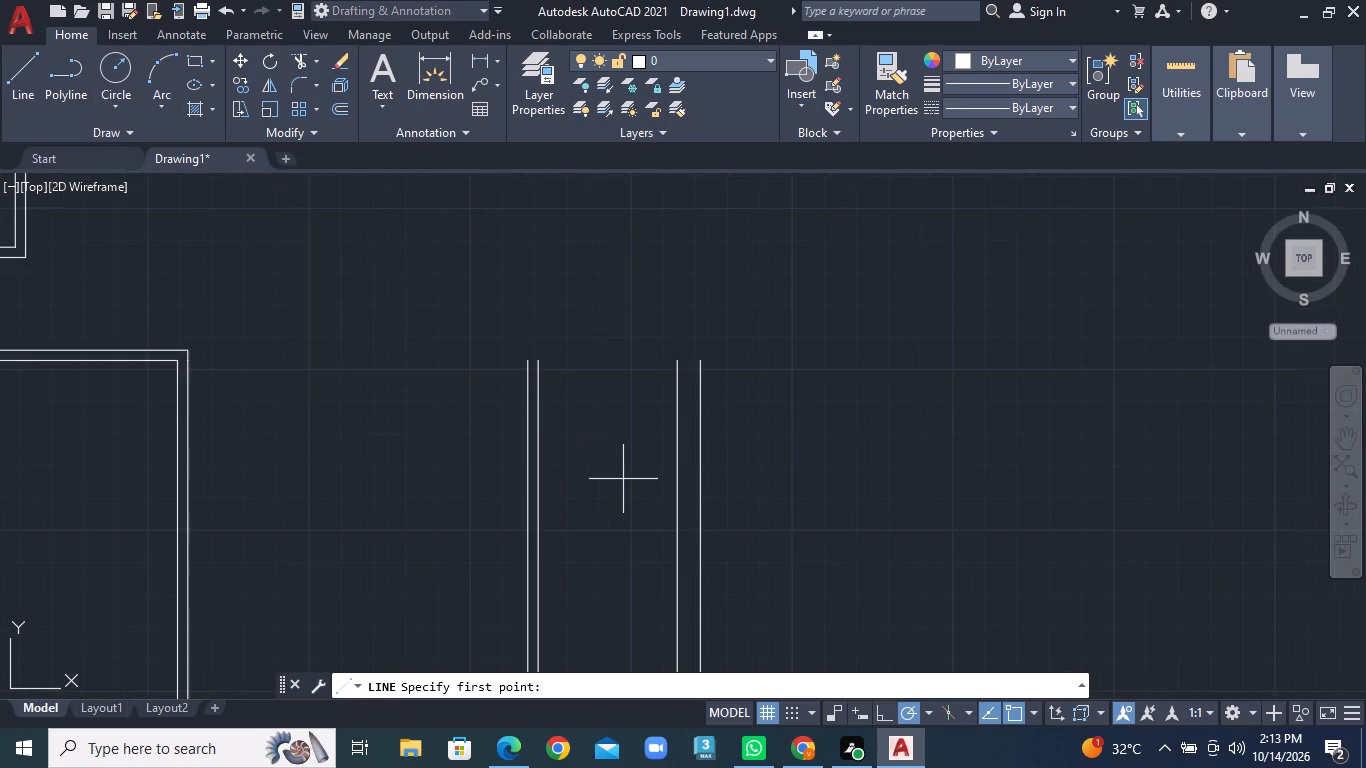
middle_drag(606, 485, 562, 574)
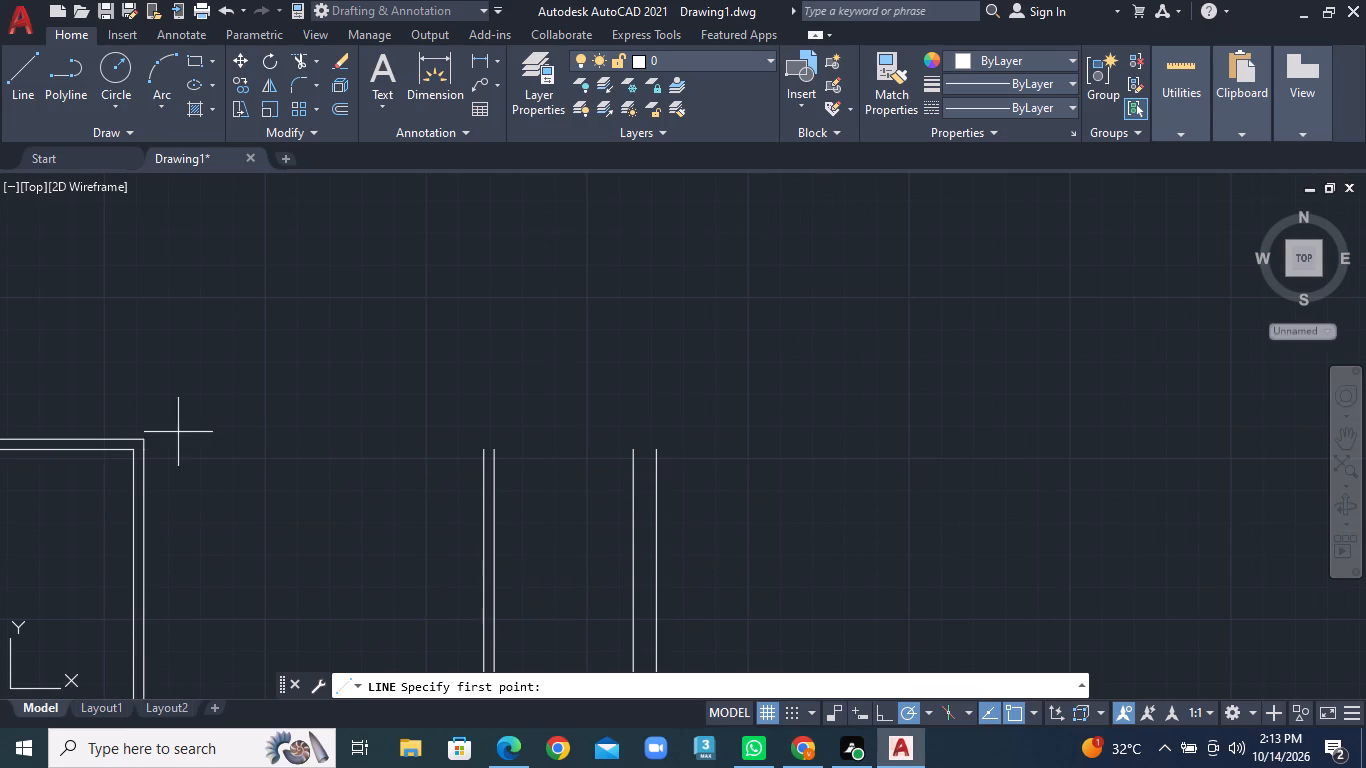
click(142, 437)
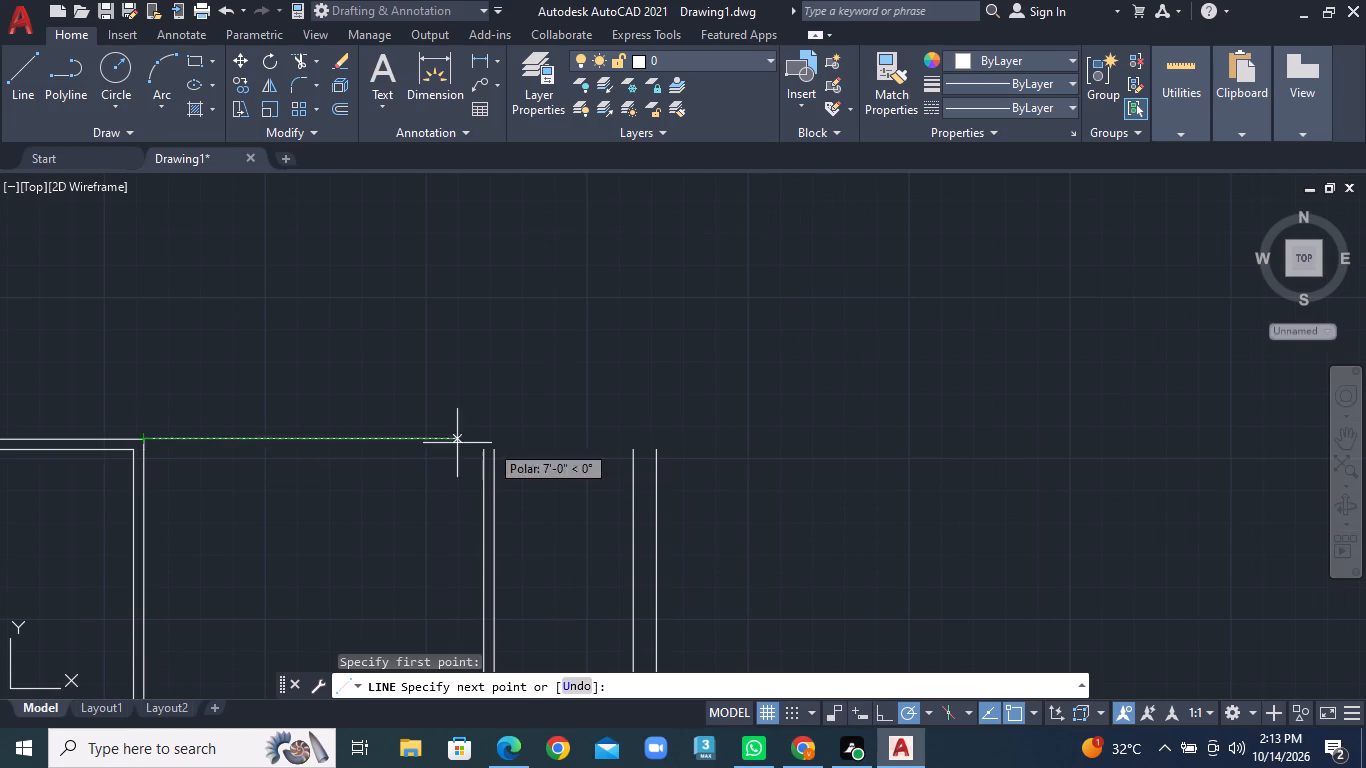
click(659, 442)
click(659, 452)
right_click(659, 452)
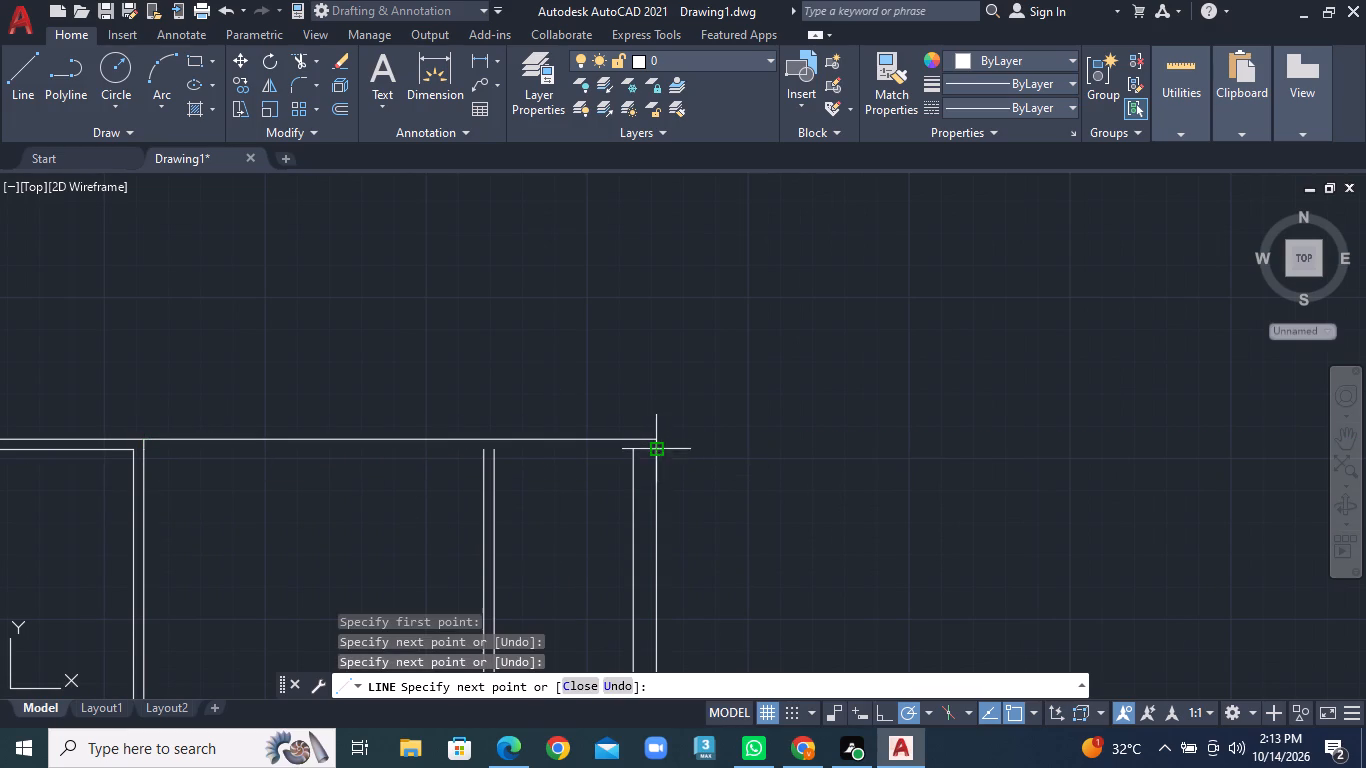
click(680, 461)
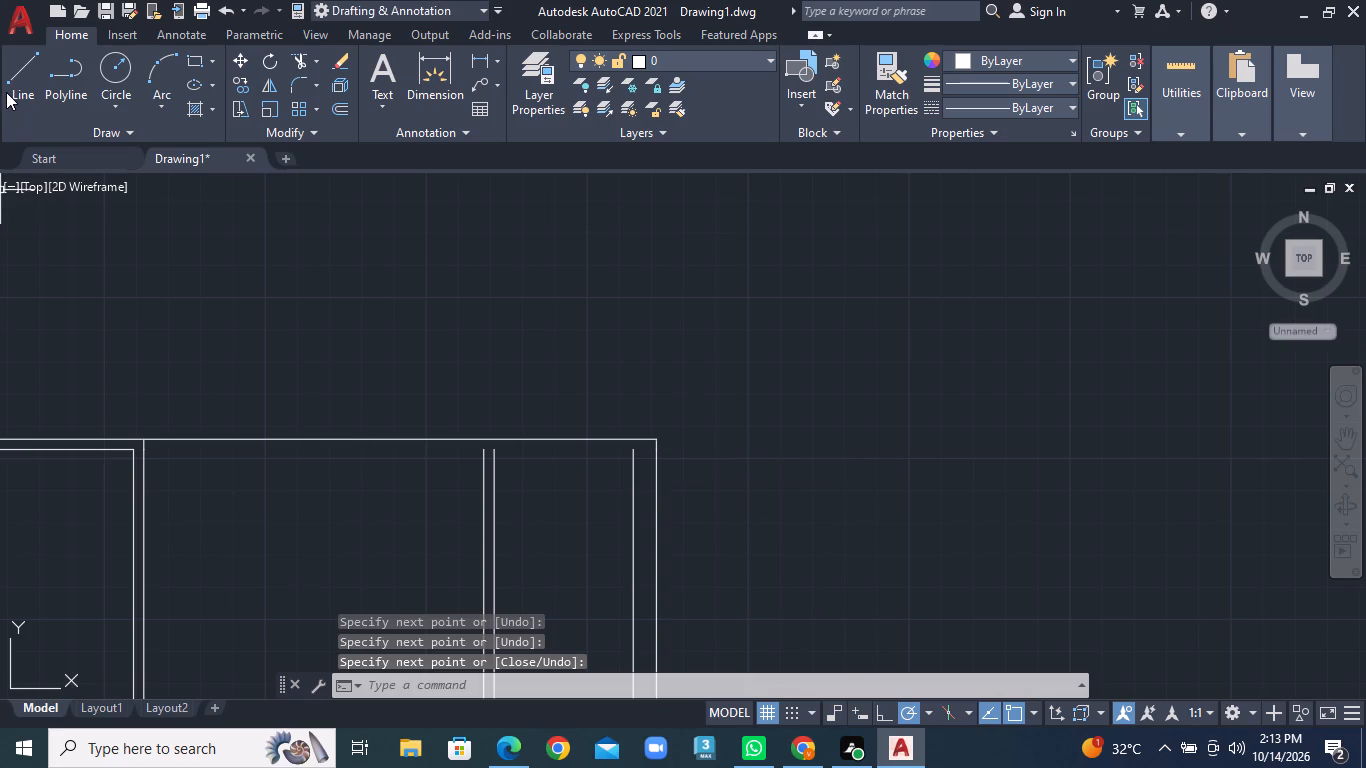
Draw the inner top line from the lower room's inner top-right corner to the upper end of the outer wall's inner line.
click(6, 92)
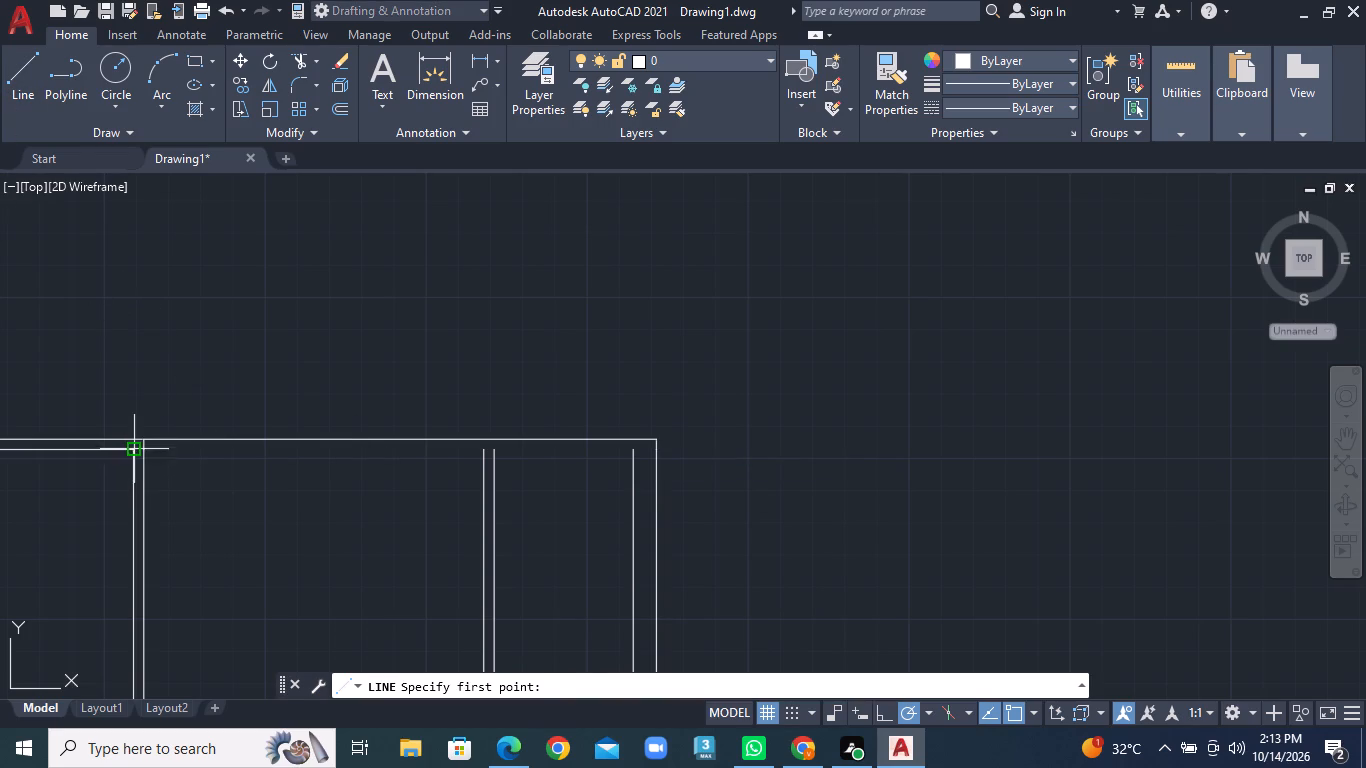
click(132, 455)
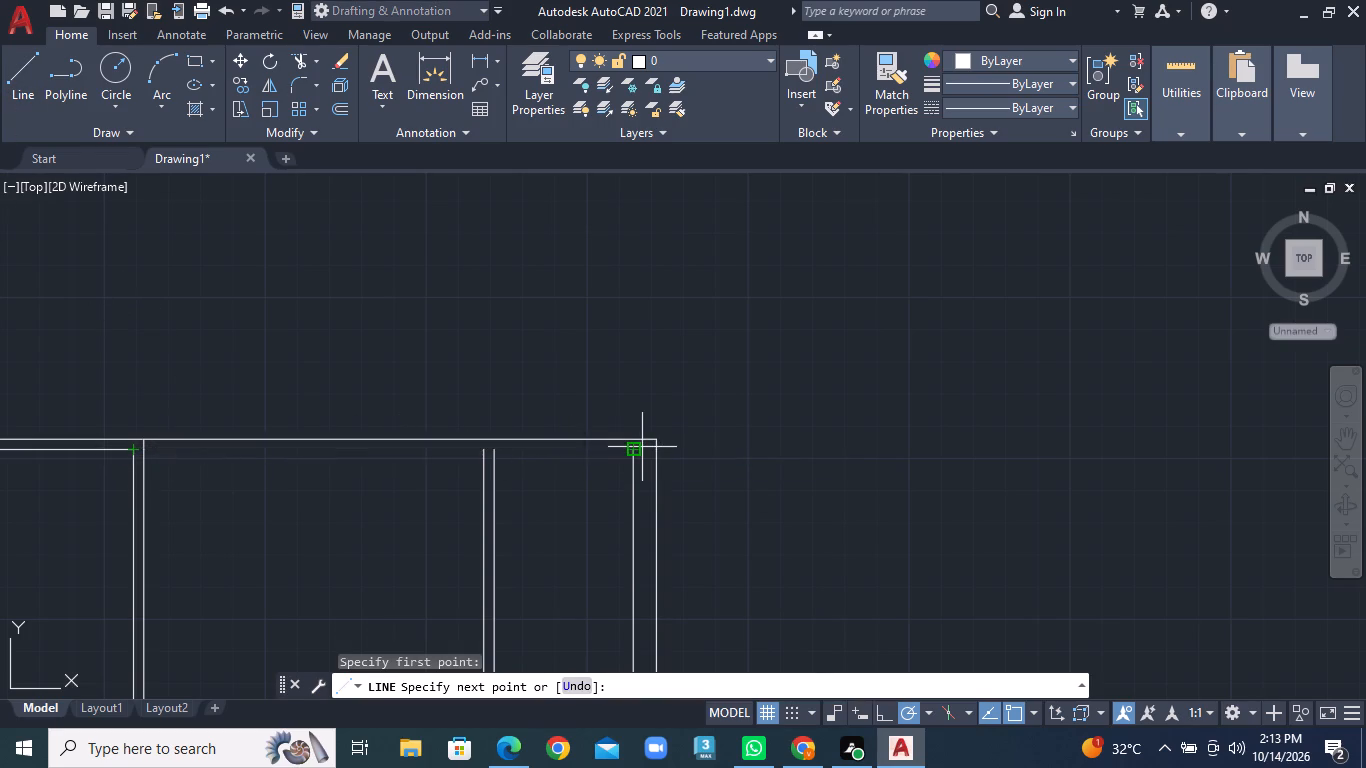
click(642, 447)
right_click(642, 447)
click(680, 458)
Offset the inner top line of the middle and narrow rooms 6'6" downward.
scroll(301, 368, down, 2)
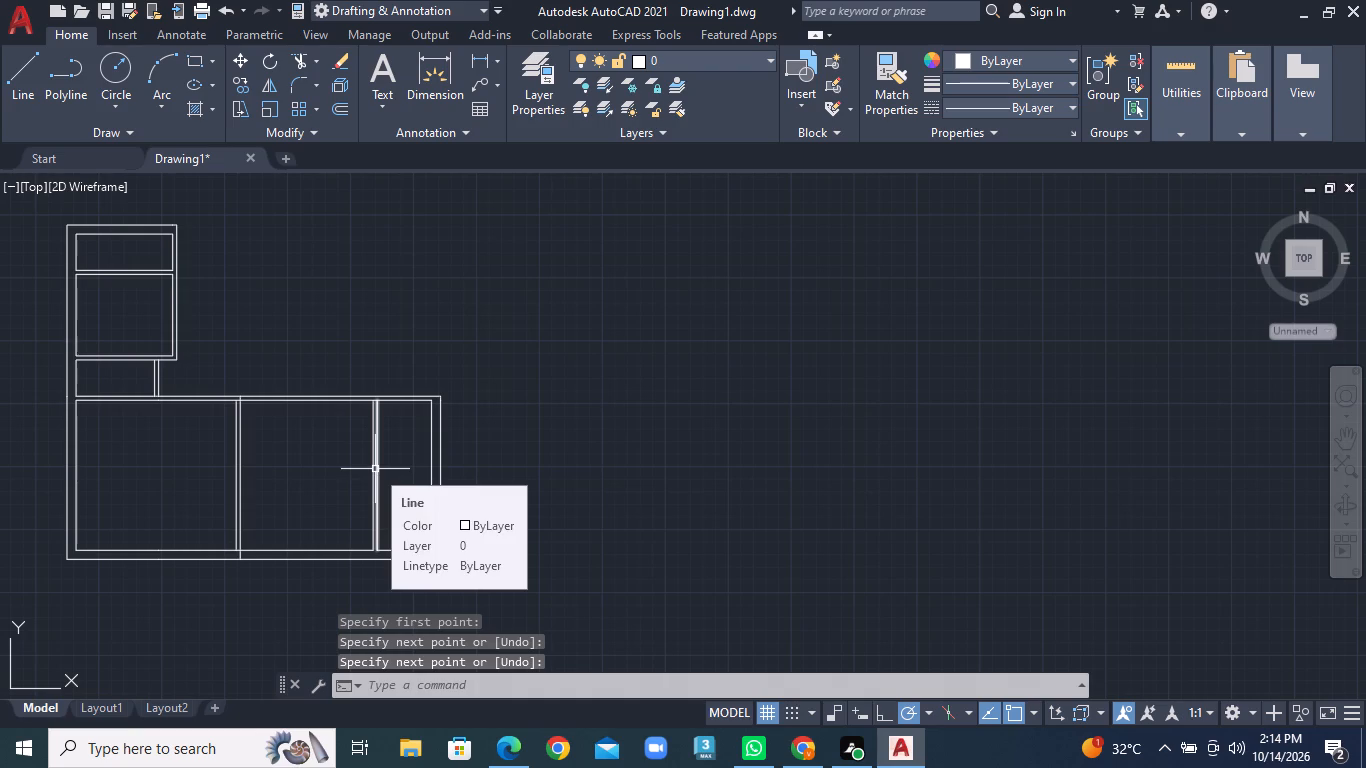
click(343, 109)
key(6)
text('6)
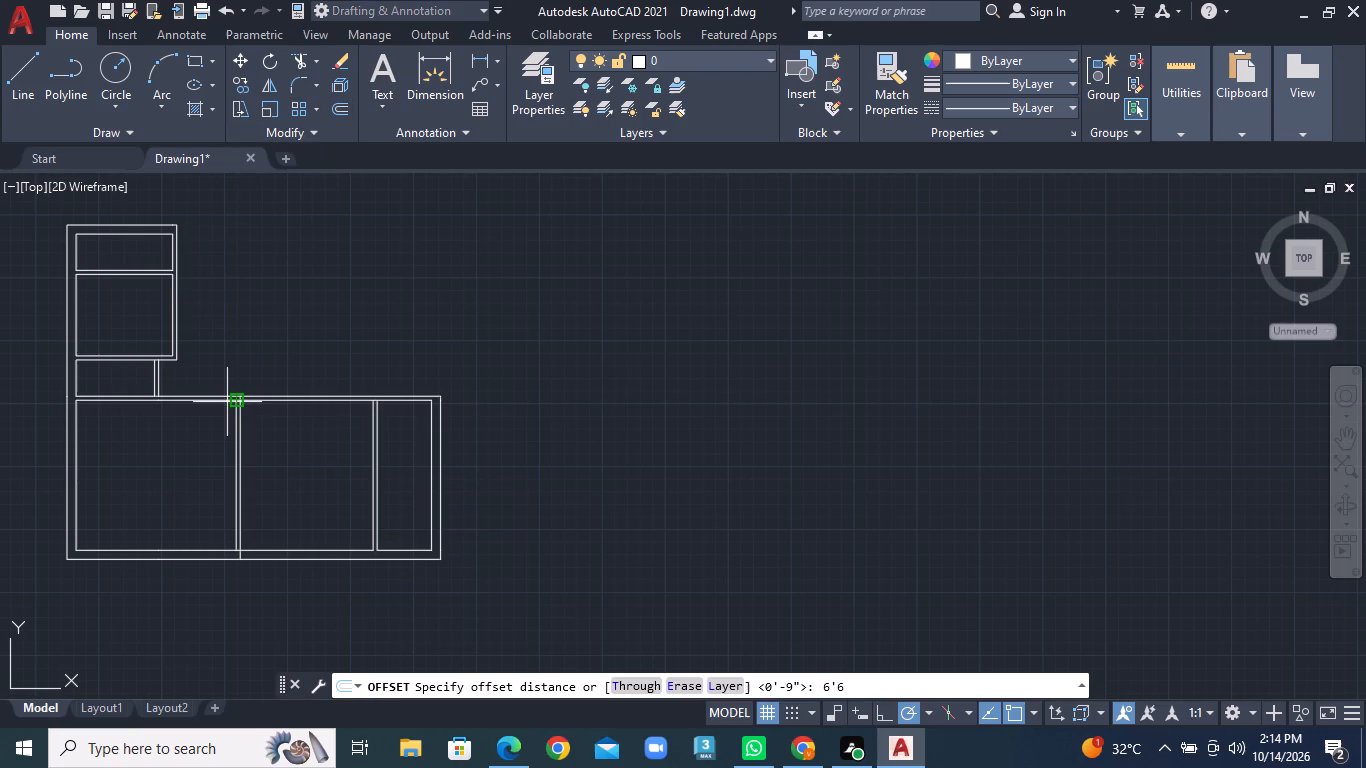
key(shift+quotedbl)
key(Return)
scroll(355, 416, up, 2)
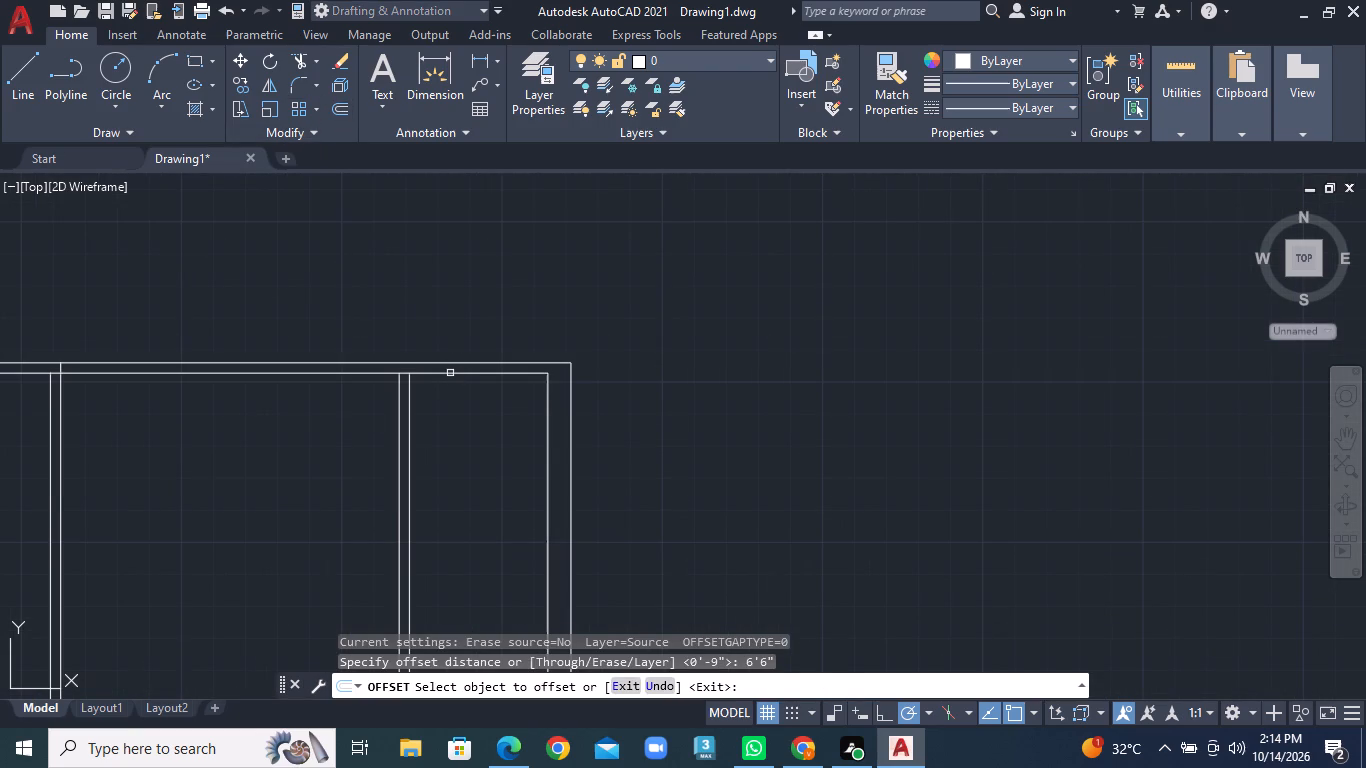
click(450, 373)
click(442, 480)
Offset the new horizontal line 4" downward to form a cross wall.
middle_drag(438, 499, 434, 403)
click(334, 108)
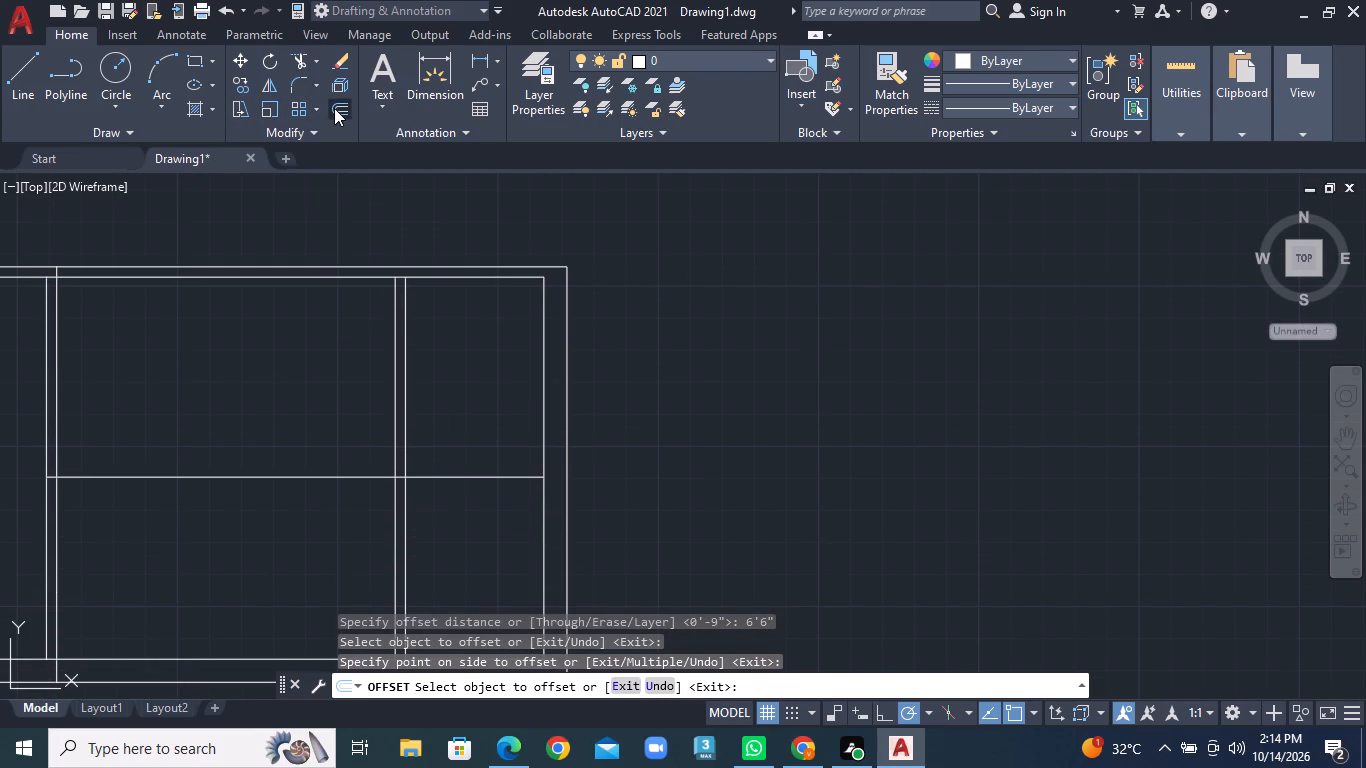
key(4)
key(shift+quotedbl)
key(Return)
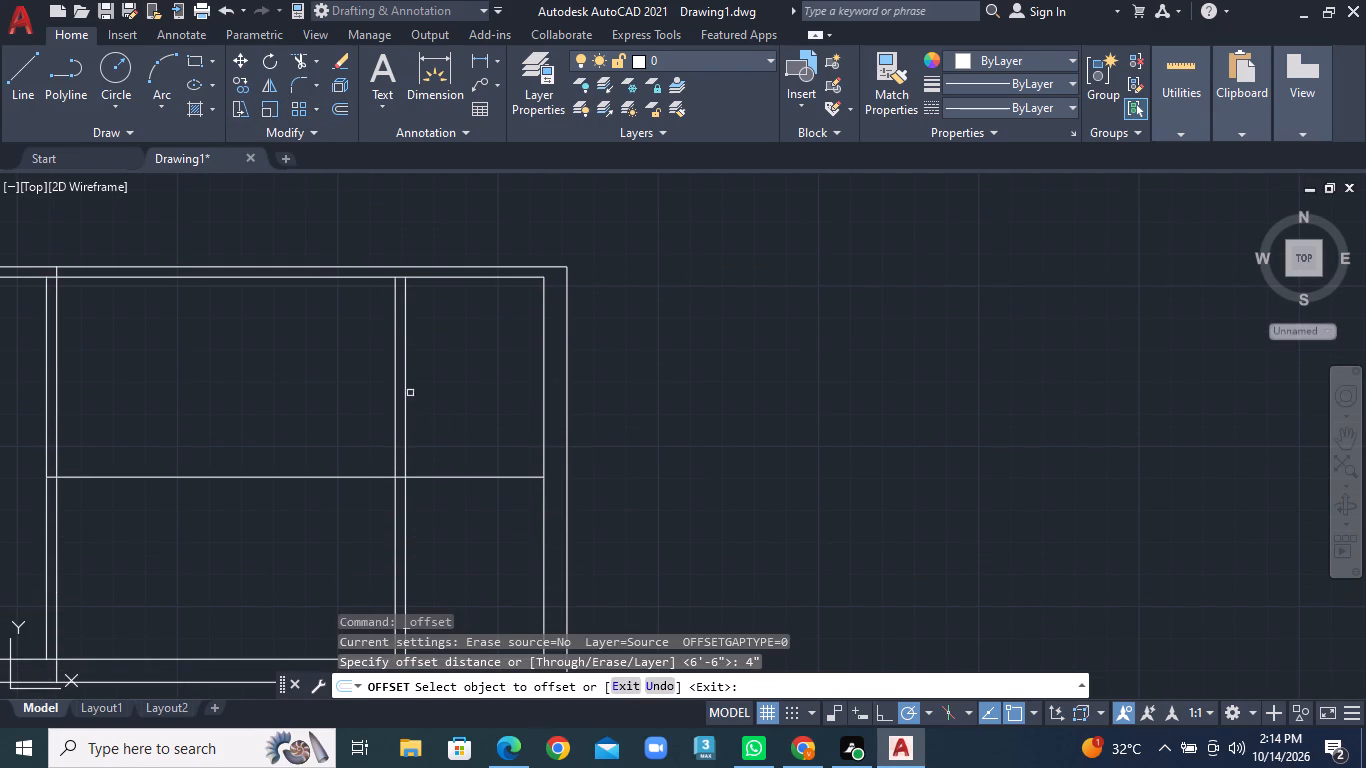
click(443, 474)
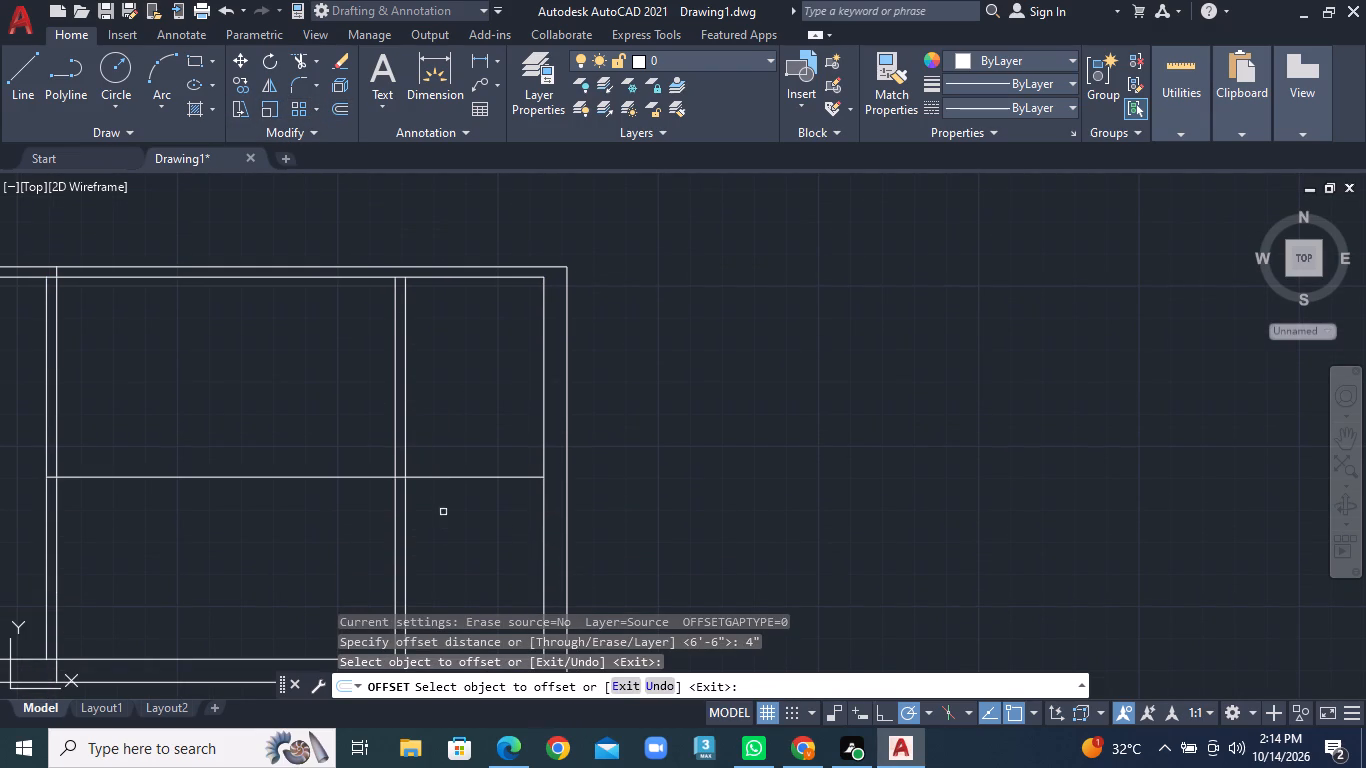
click(440, 477)
click(442, 518)
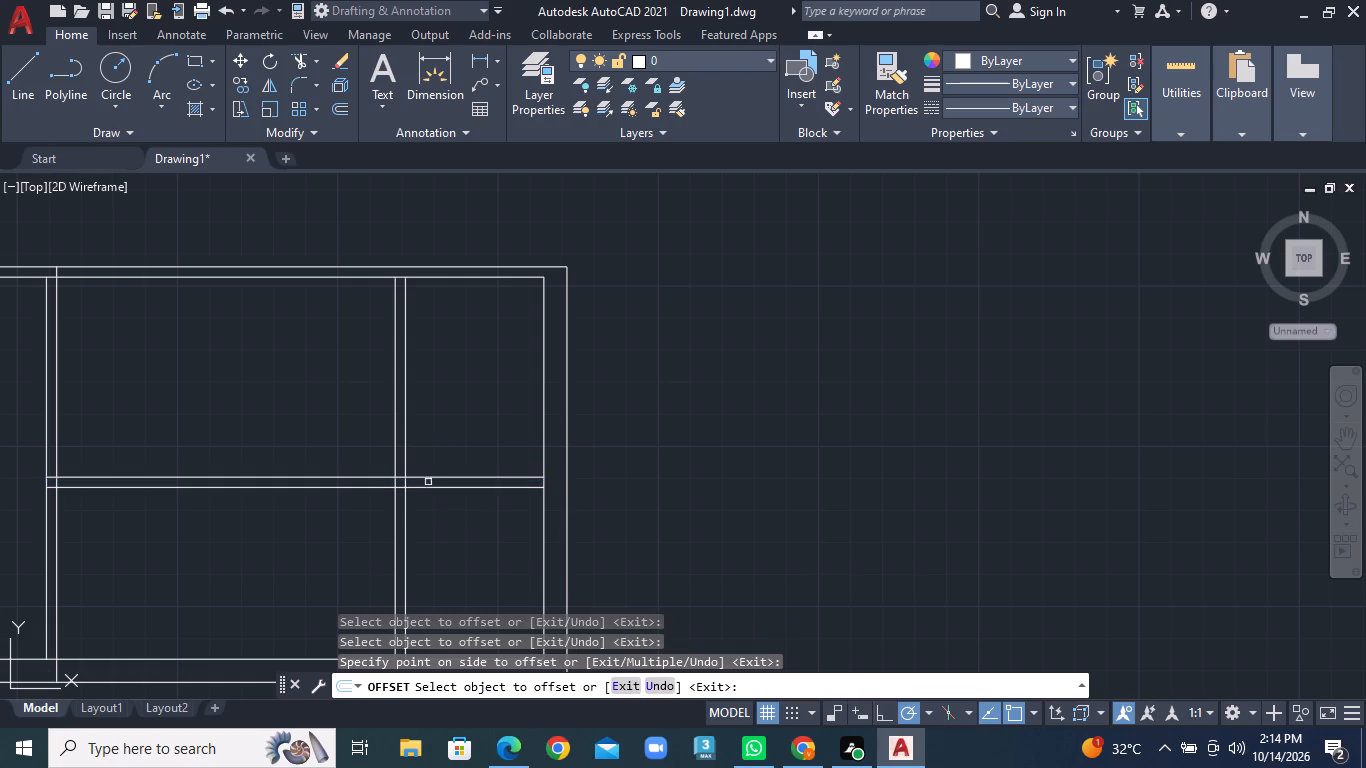
Trim both cross wall lines out of the middle room and out of the wall between the lower and middle rooms.
click(318, 62)
click(333, 88)
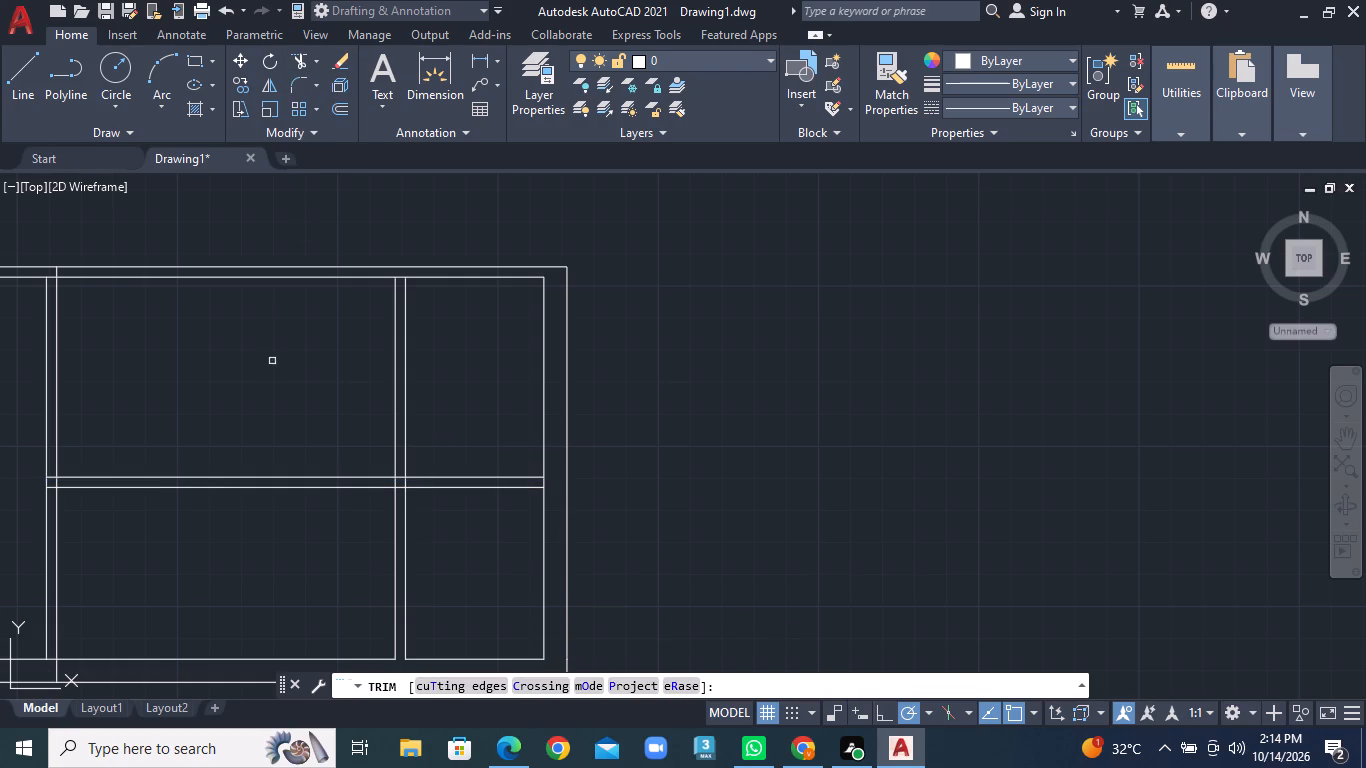
drag(190, 449, 195, 500)
click(204, 536)
middle_drag(204, 536, 227, 531)
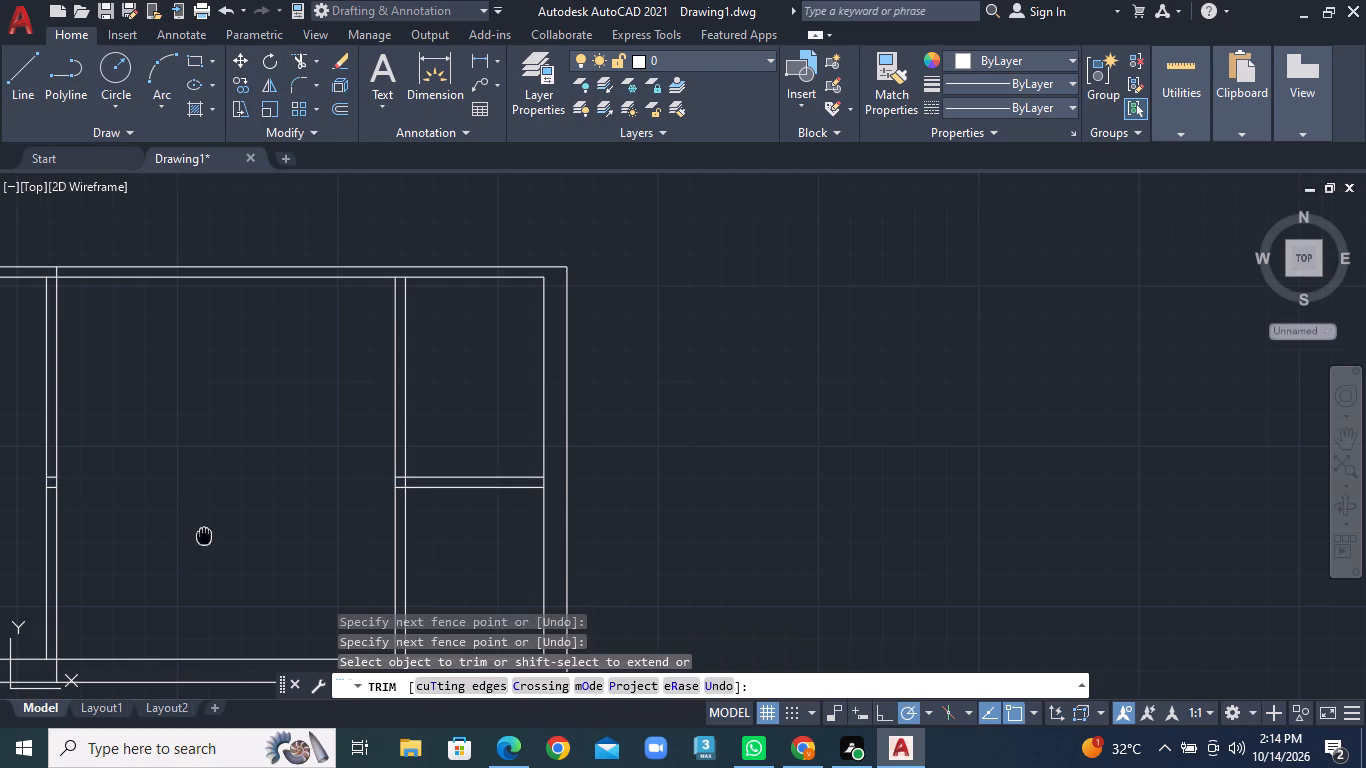
middle_drag(227, 531, 406, 488)
scroll(310, 446, up, 1)
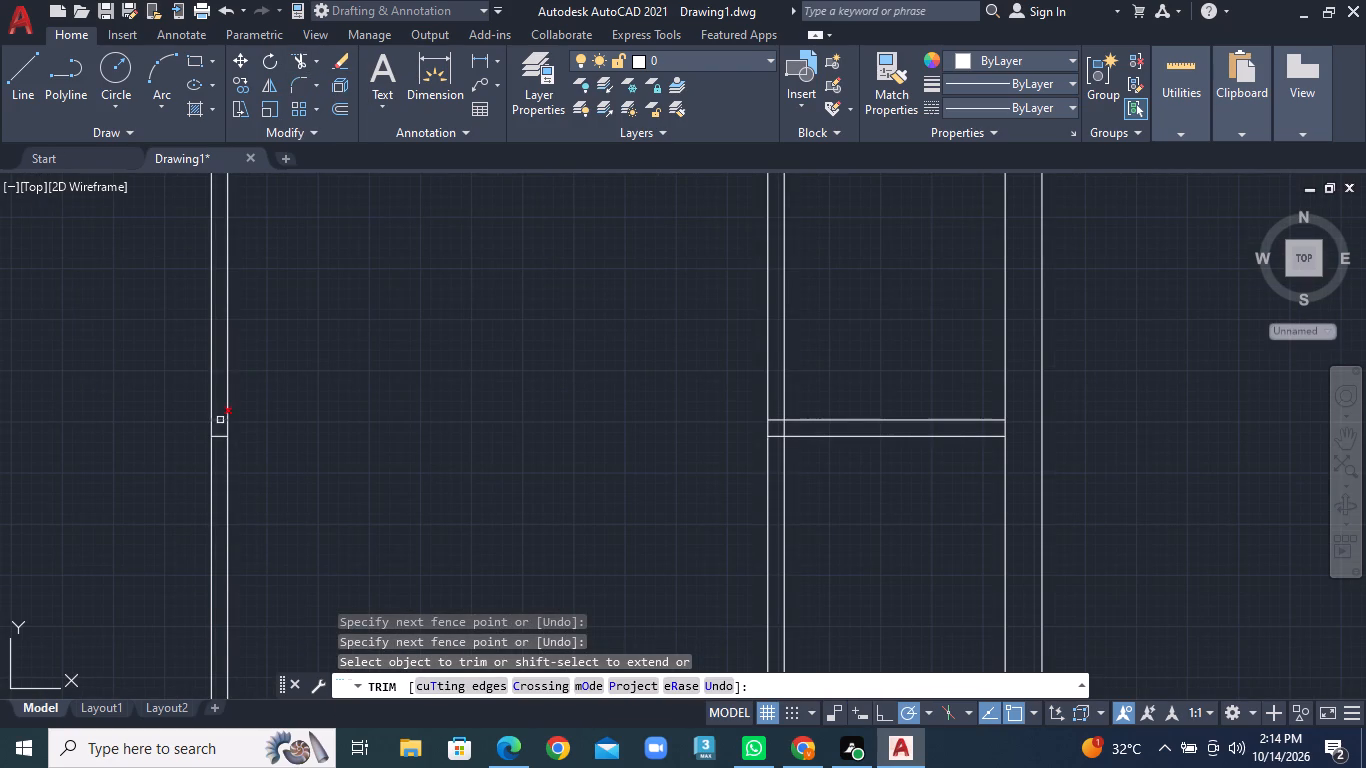
click(220, 420)
click(220, 434)
Trim the two cross wall line ends inside the partition between the middle and narrow rooms.
scroll(388, 478, down, 2)
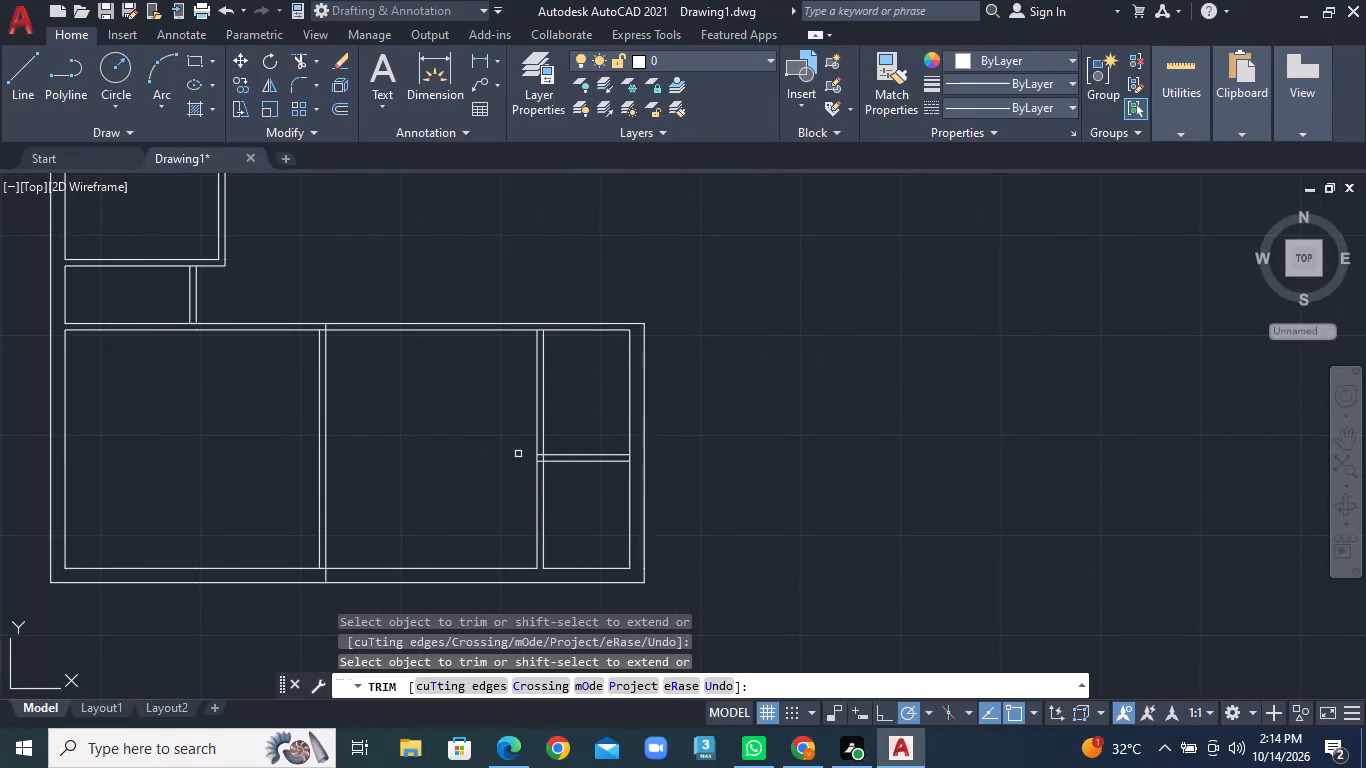
scroll(607, 470, up, 3)
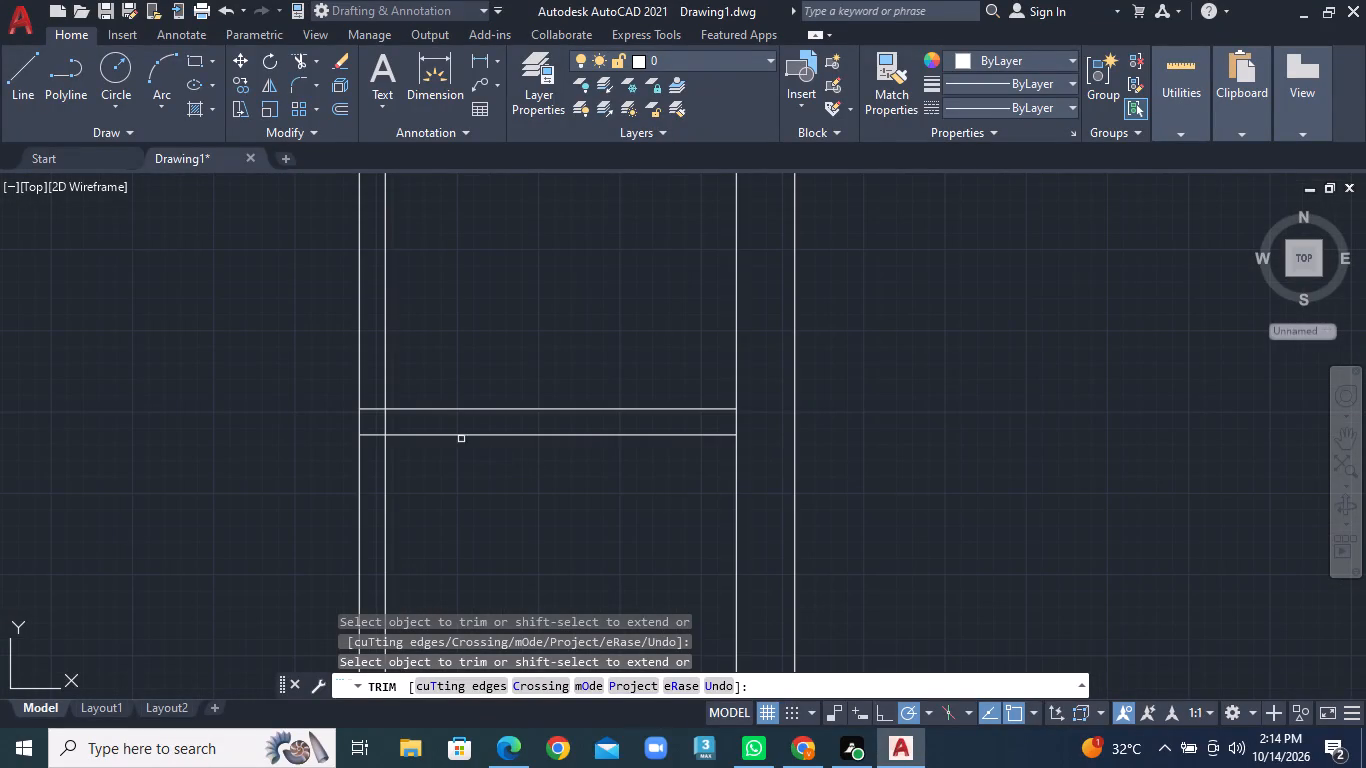
click(372, 395)
click(372, 462)
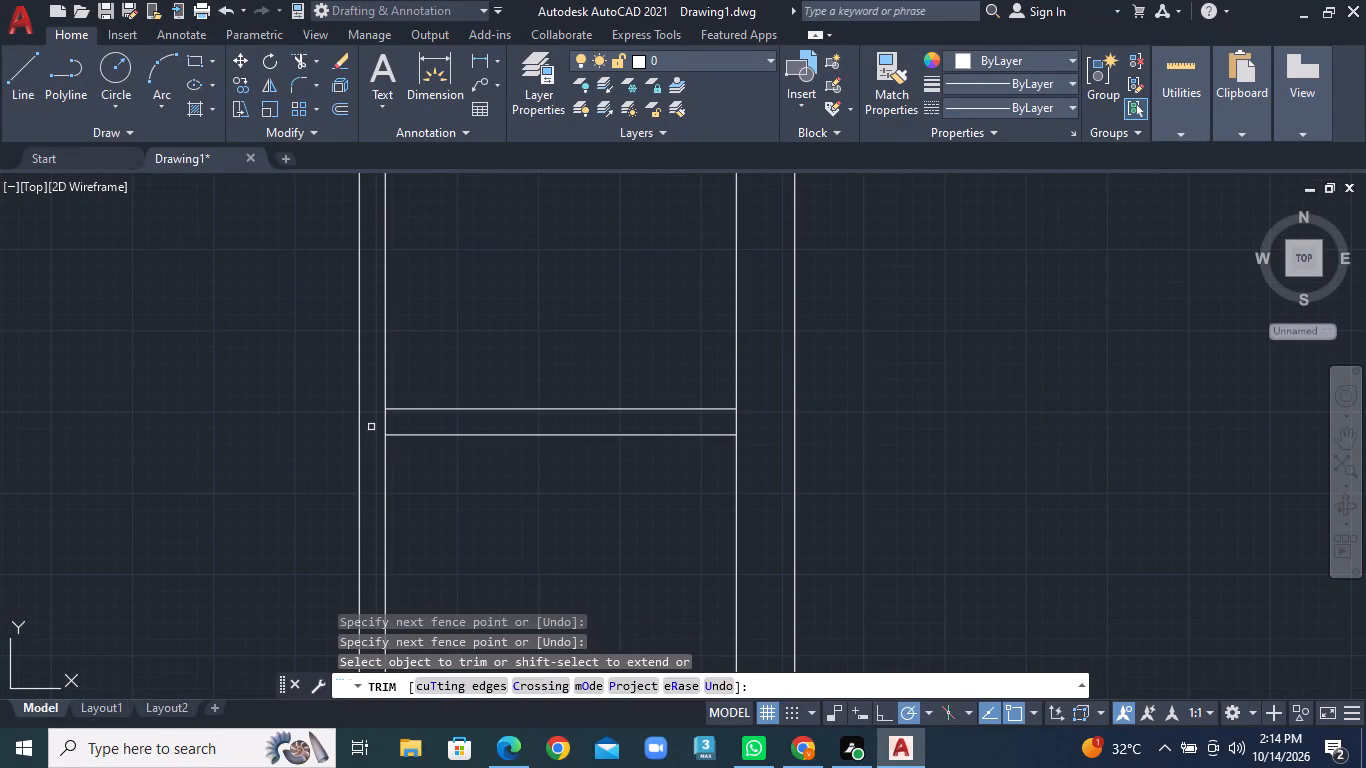
Trim the partition's right line and the outer wall's inner line between the two cross wall lines.
click(372, 424)
click(417, 422)
scroll(436, 433, down, 3)
scroll(617, 413, up, 3)
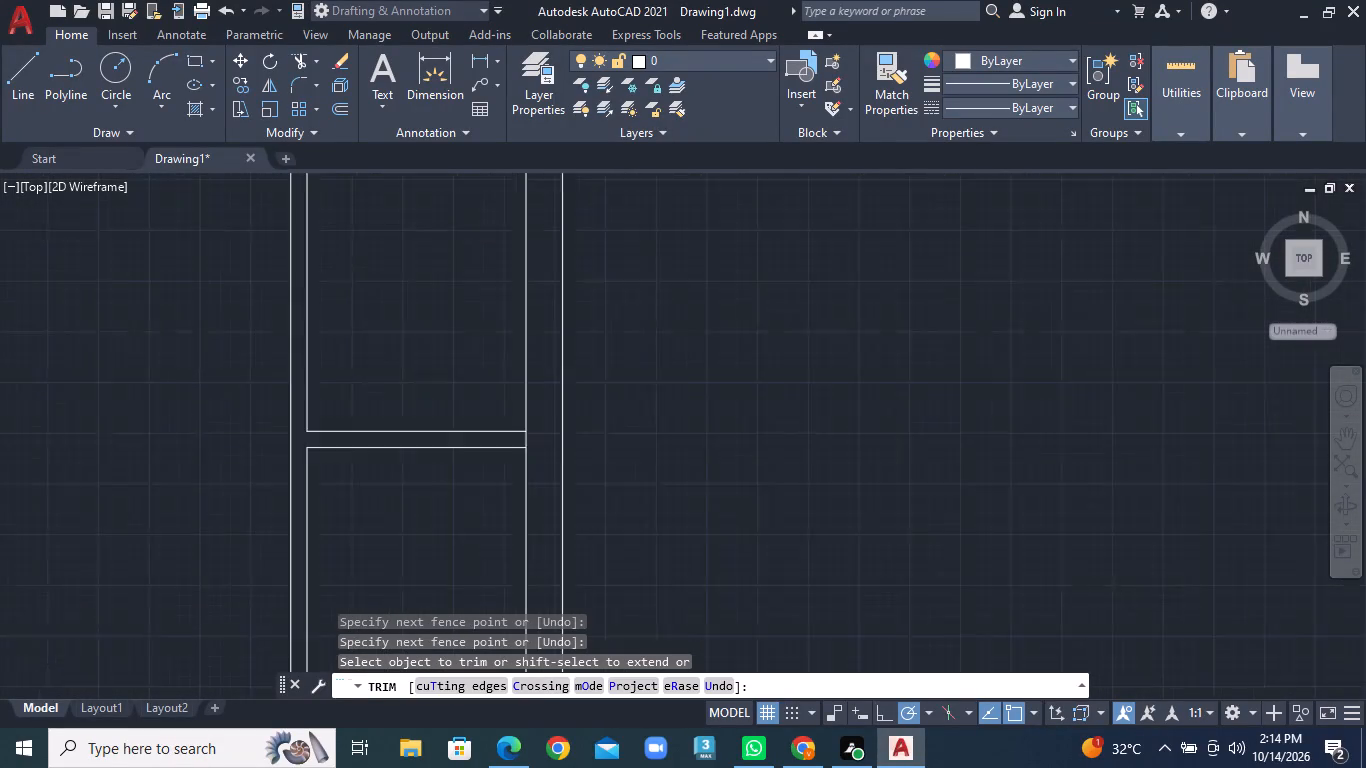
click(468, 455)
Draw a vertical line from the narrow room's outer top-right corner up past the level of the upper rooms' top wall.
scroll(512, 454, down, 3)
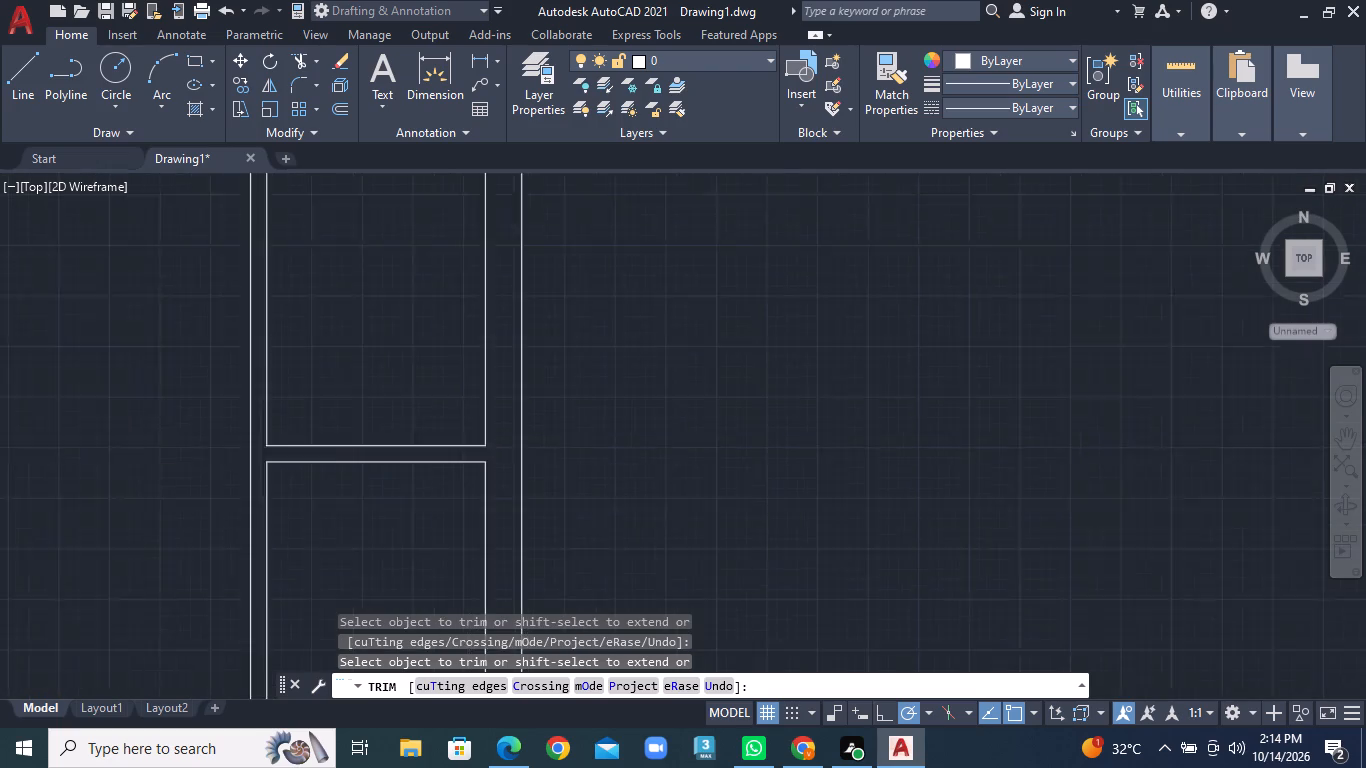
scroll(514, 458, down, 1)
middle_drag(515, 461, 652, 476)
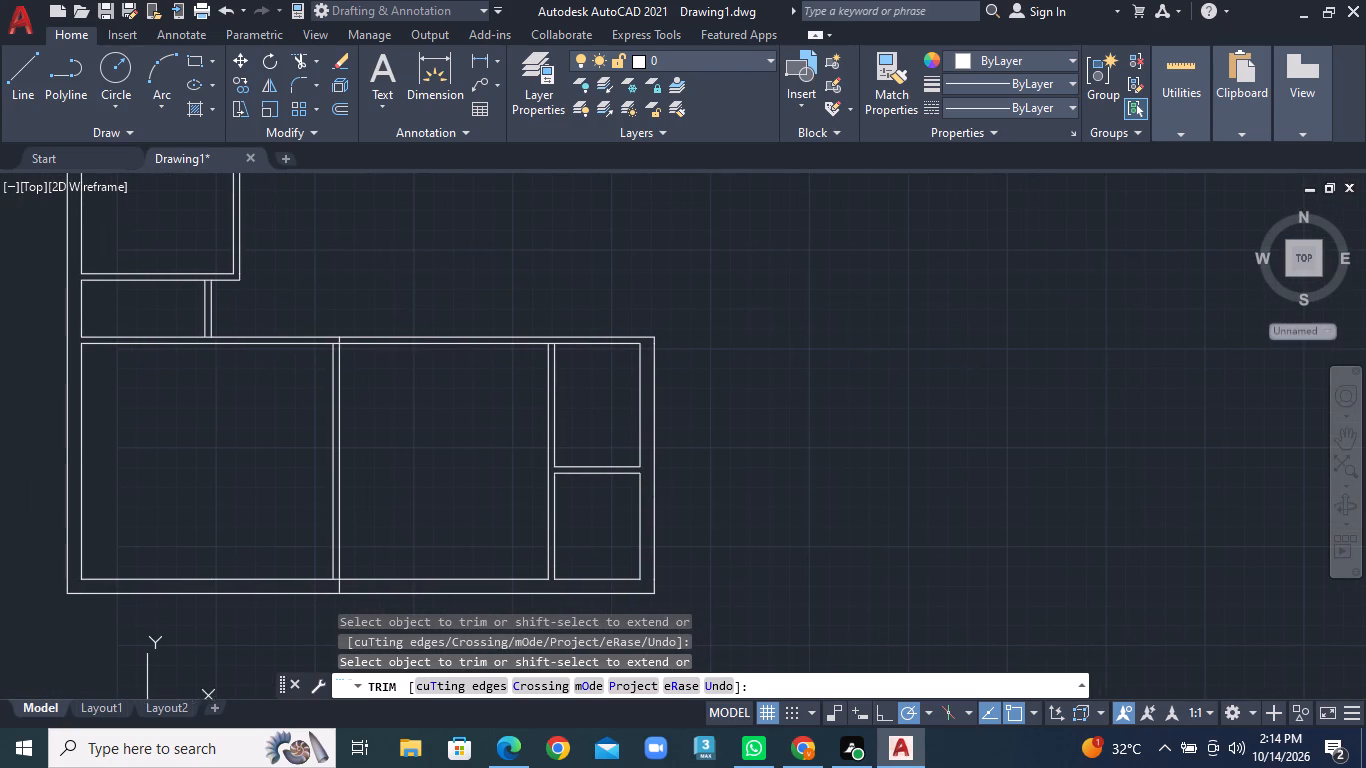
click(19, 94)
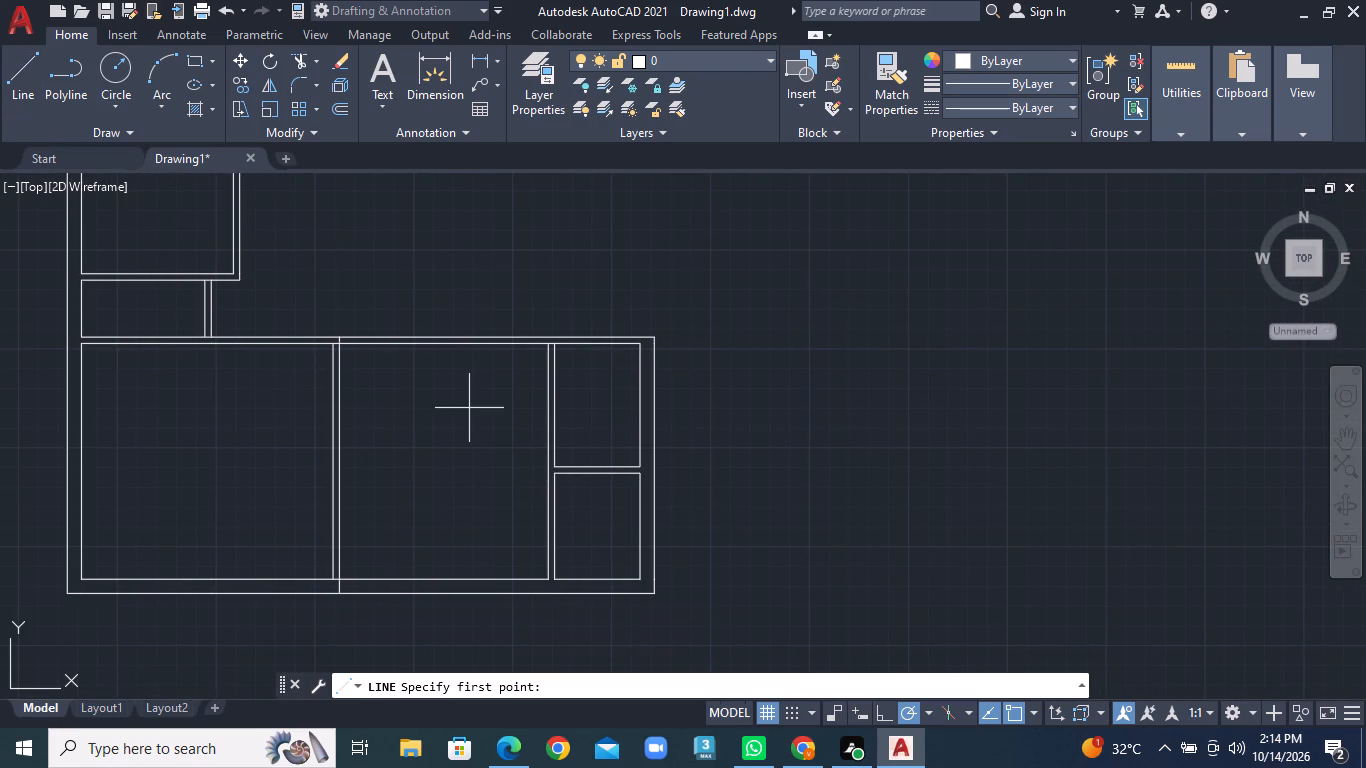
middle_drag(475, 358, 326, 690)
middle_drag(465, 646, 462, 633)
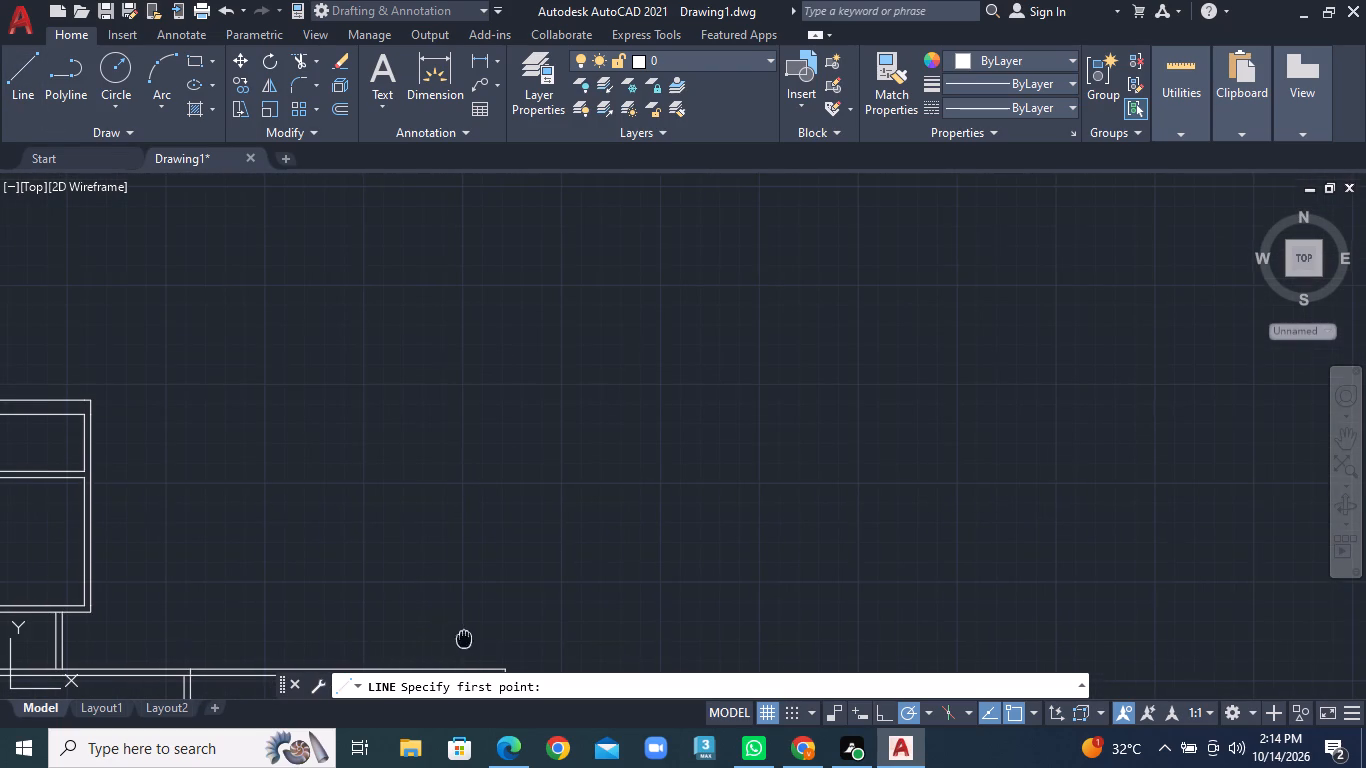
middle_drag(462, 633, 461, 617)
click(497, 643)
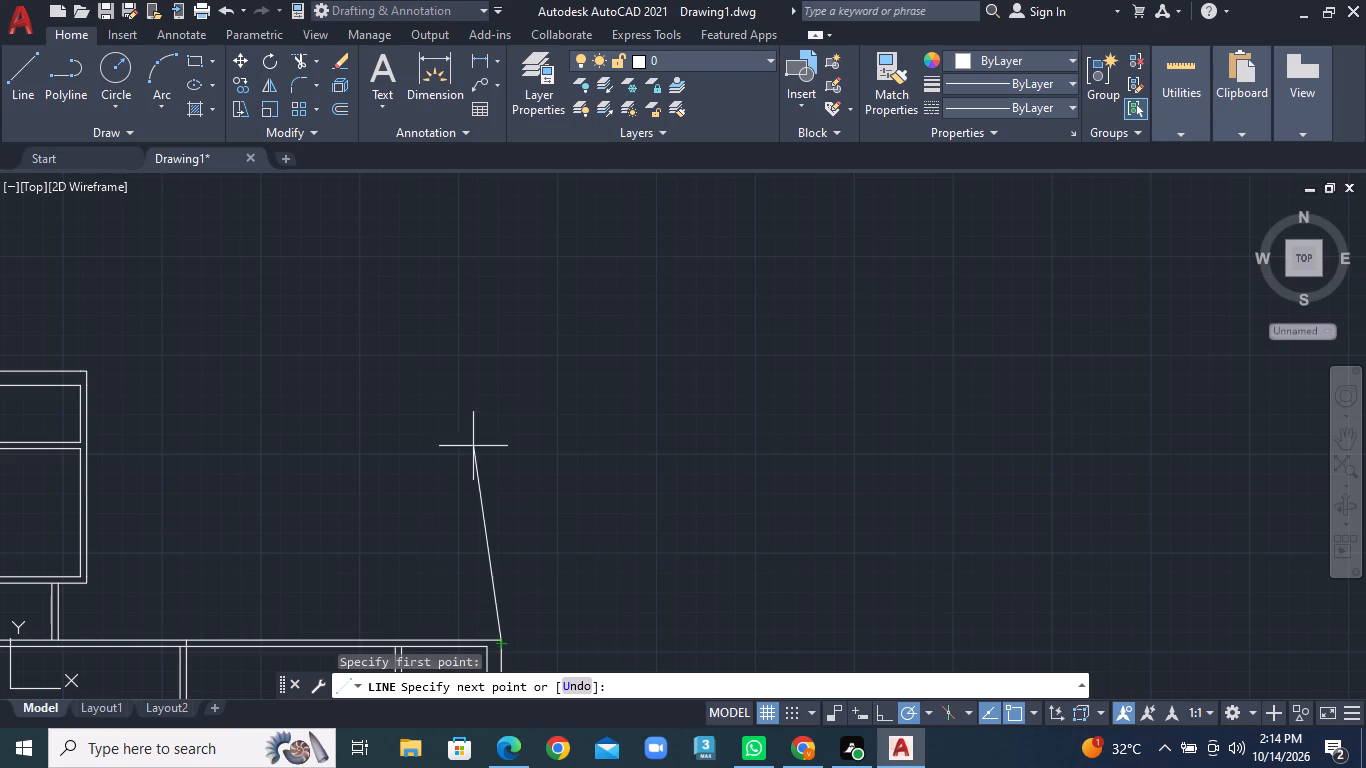
click(496, 253)
right_click(496, 253)
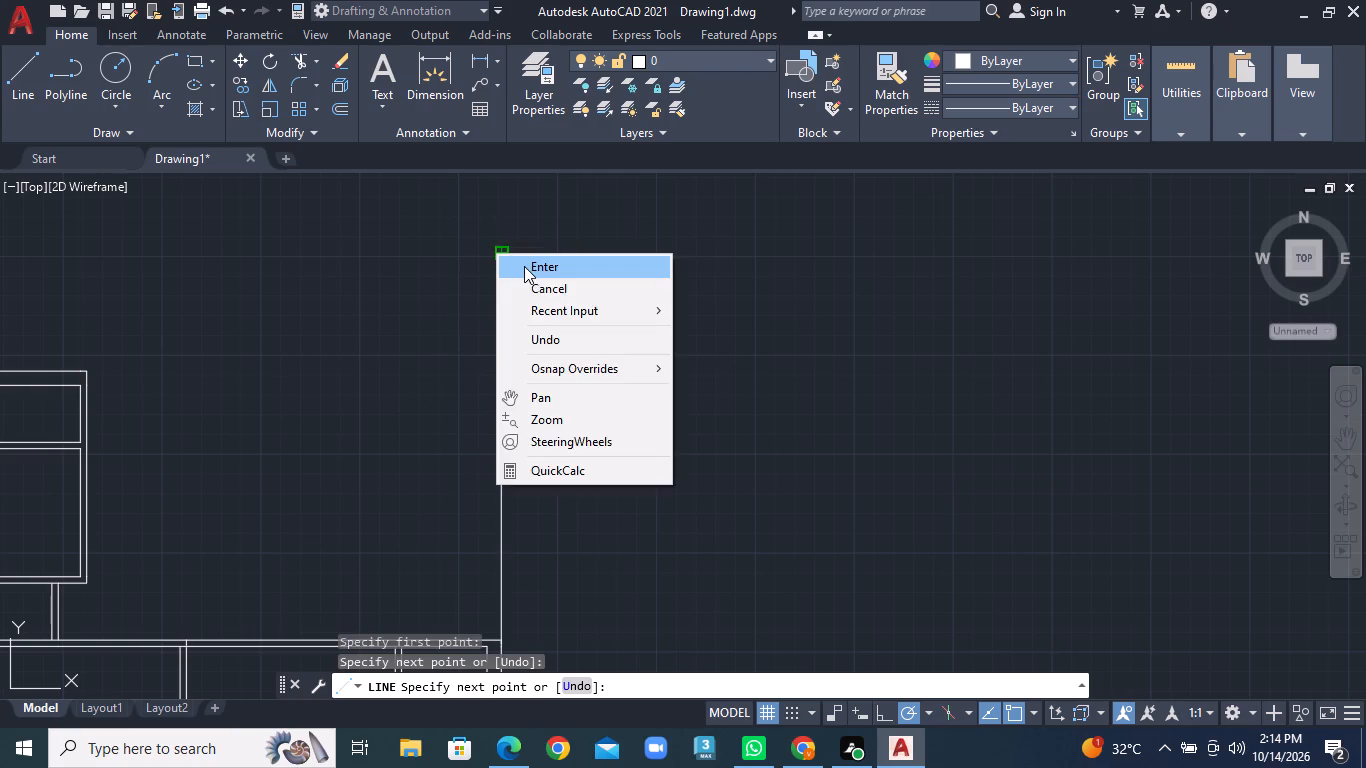
click(524, 266)
Draw a horizontal line from the upper rooms' outer top-right corner across past the new vertical line.
click(23, 82)
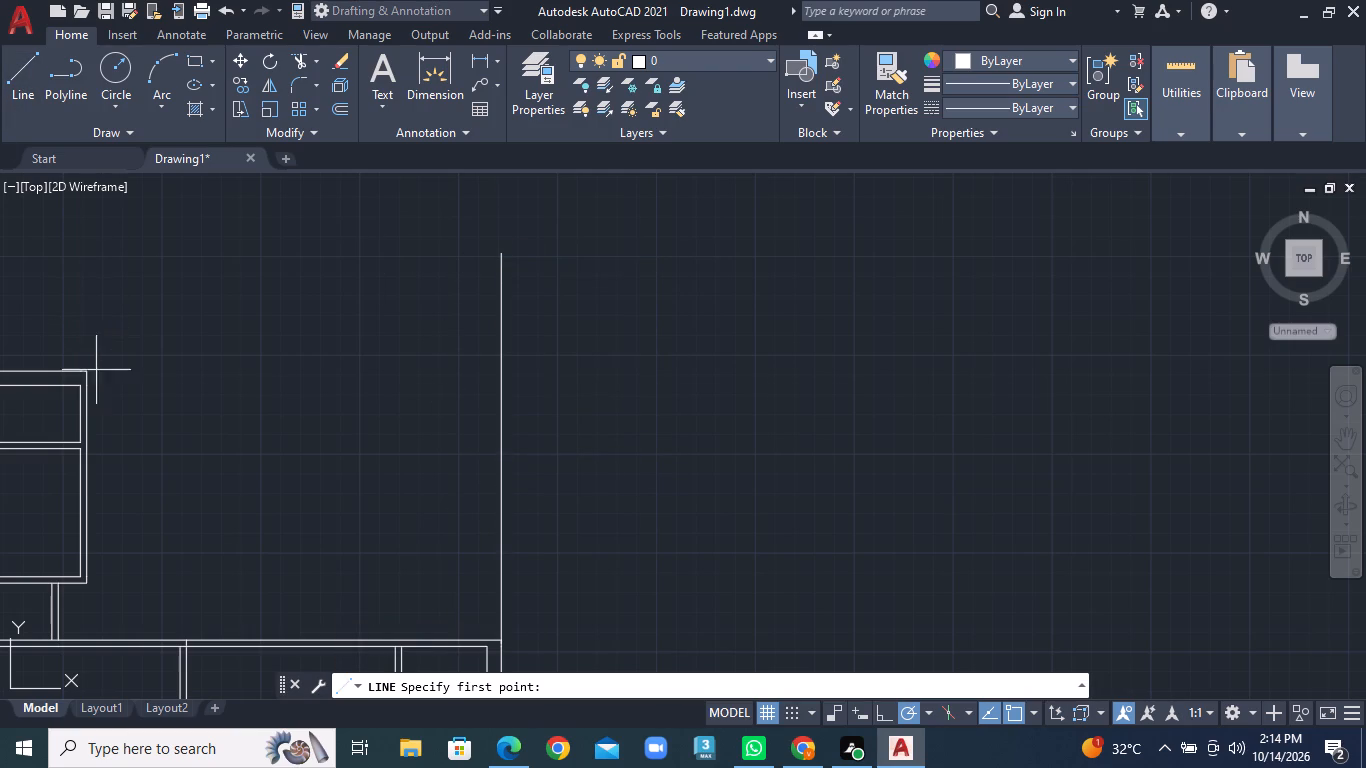
click(91, 368)
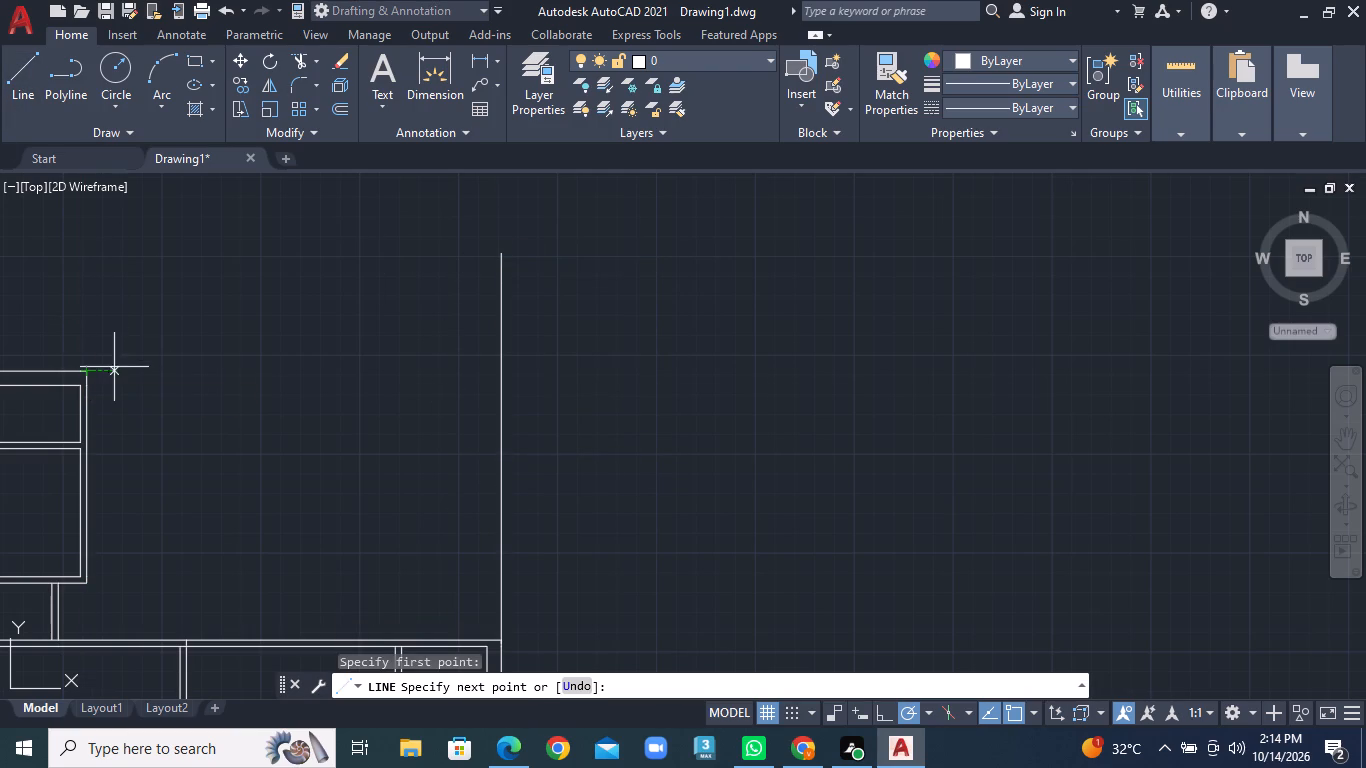
click(595, 374)
right_click(595, 374)
click(621, 382)
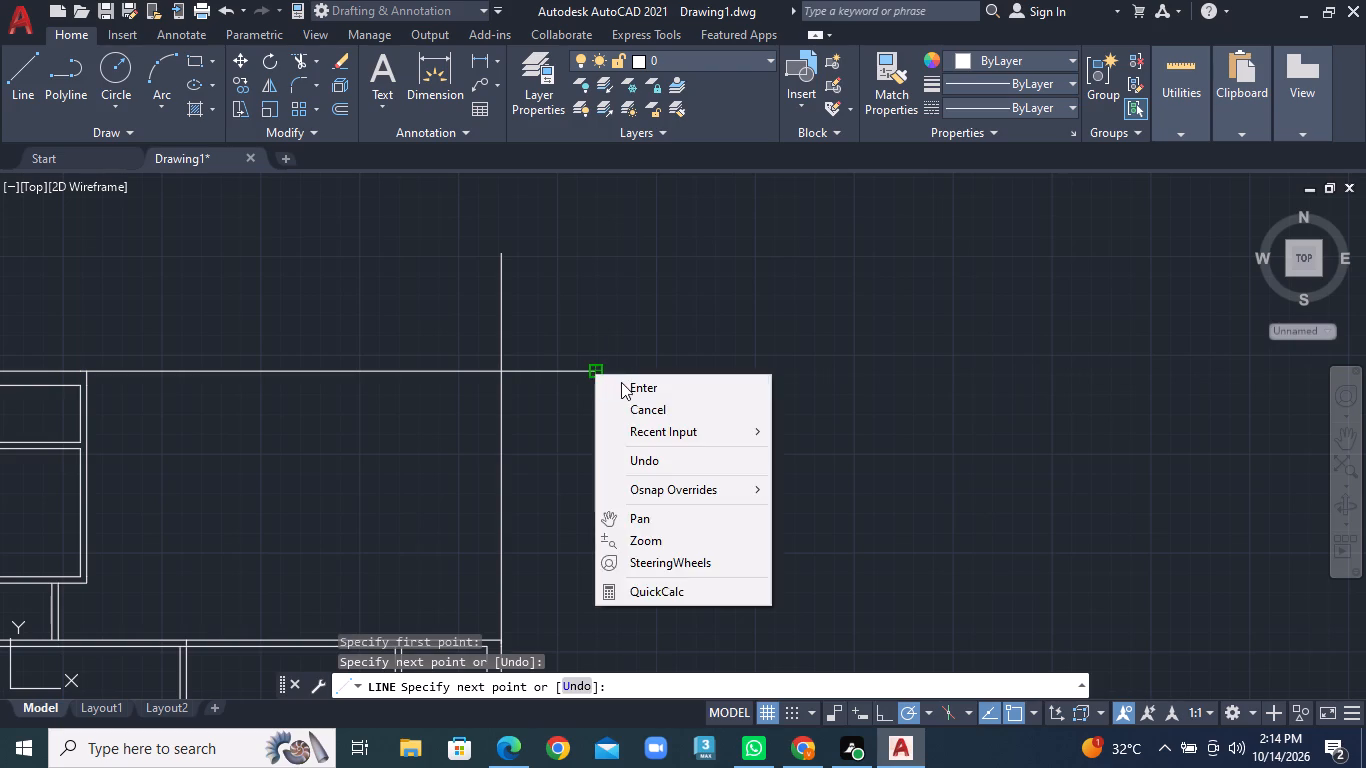
Trim the overshooting ends of the two new outer lines to form the top-right corner.
double_click(312, 61)
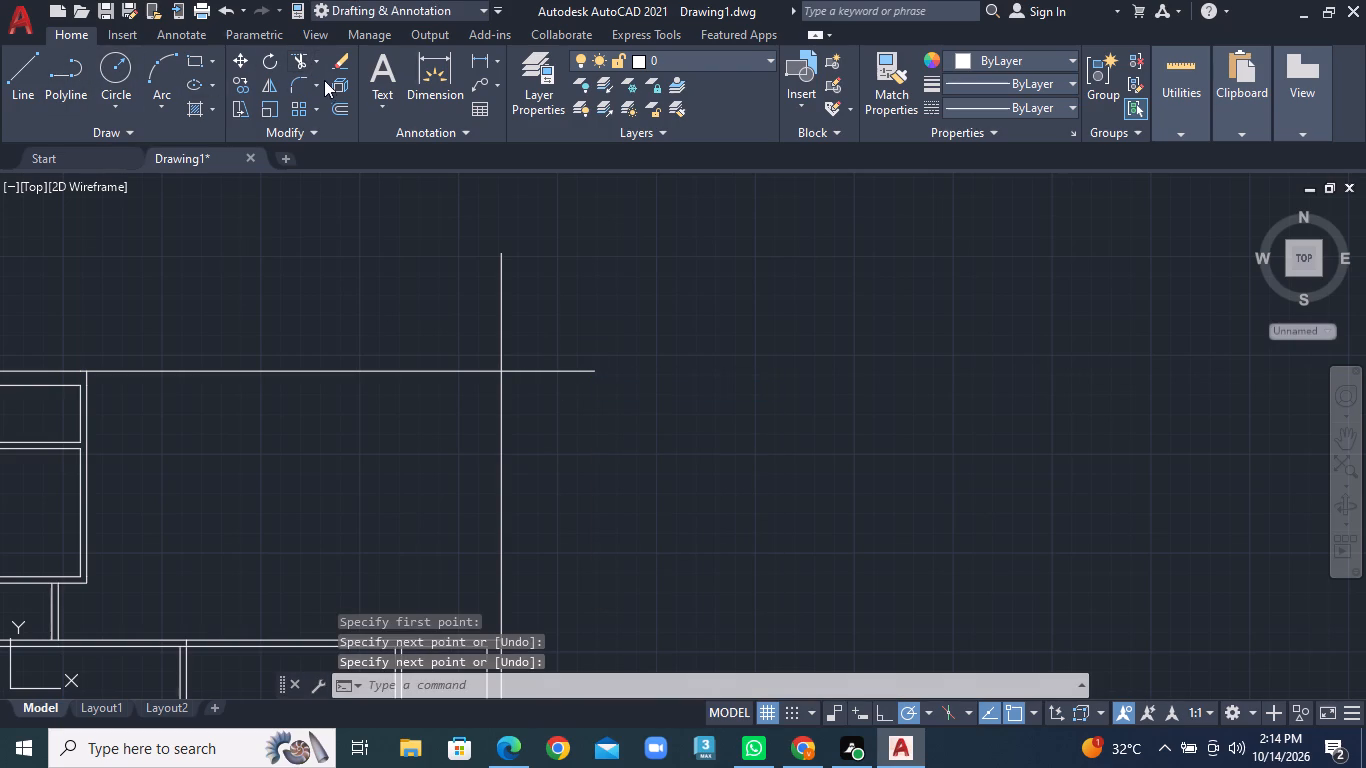
click(311, 50)
click(319, 93)
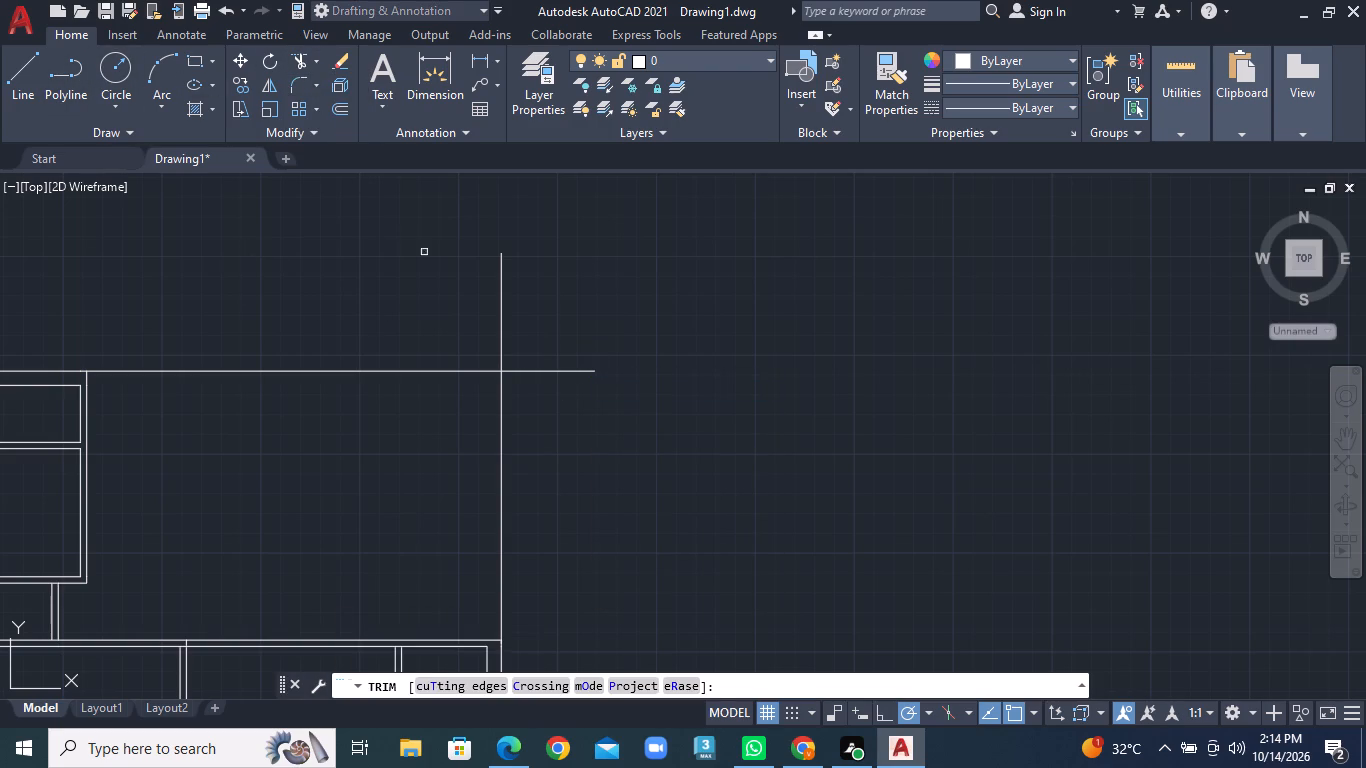
click(437, 265)
click(590, 421)
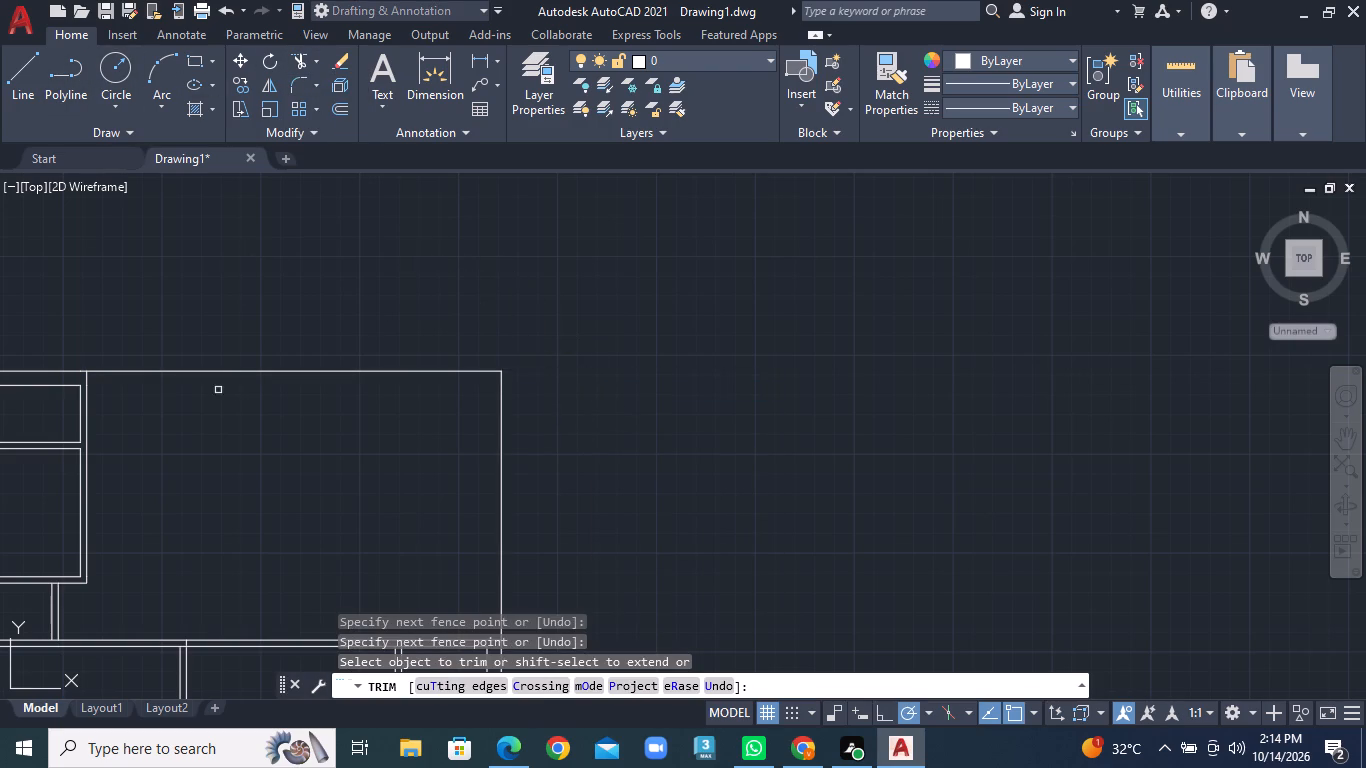
Draw a horizontal inner line about 25'-8" long from the top room's inner top-right corner past the outer right line.
scroll(218, 390, down, 1)
middle_drag(223, 467, 321, 411)
click(19, 67)
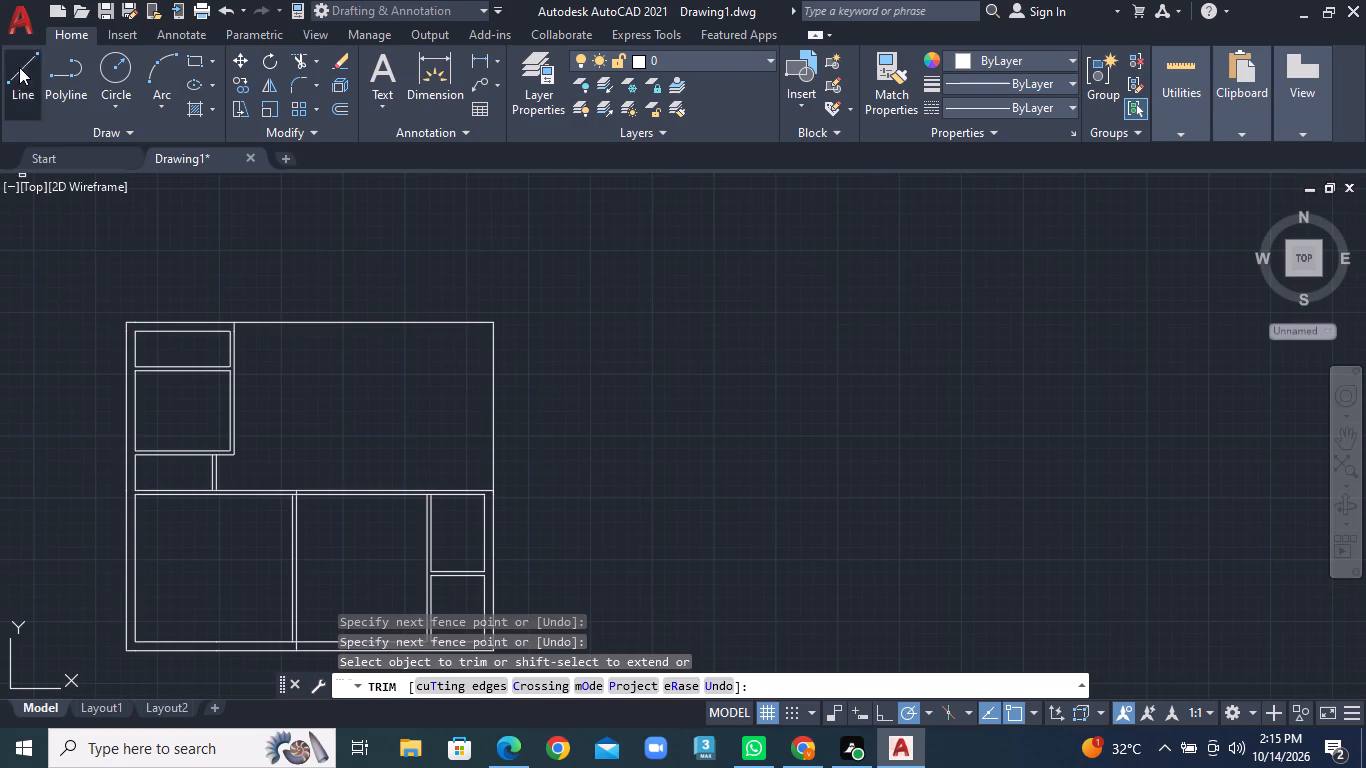
scroll(98, 284, up, 2)
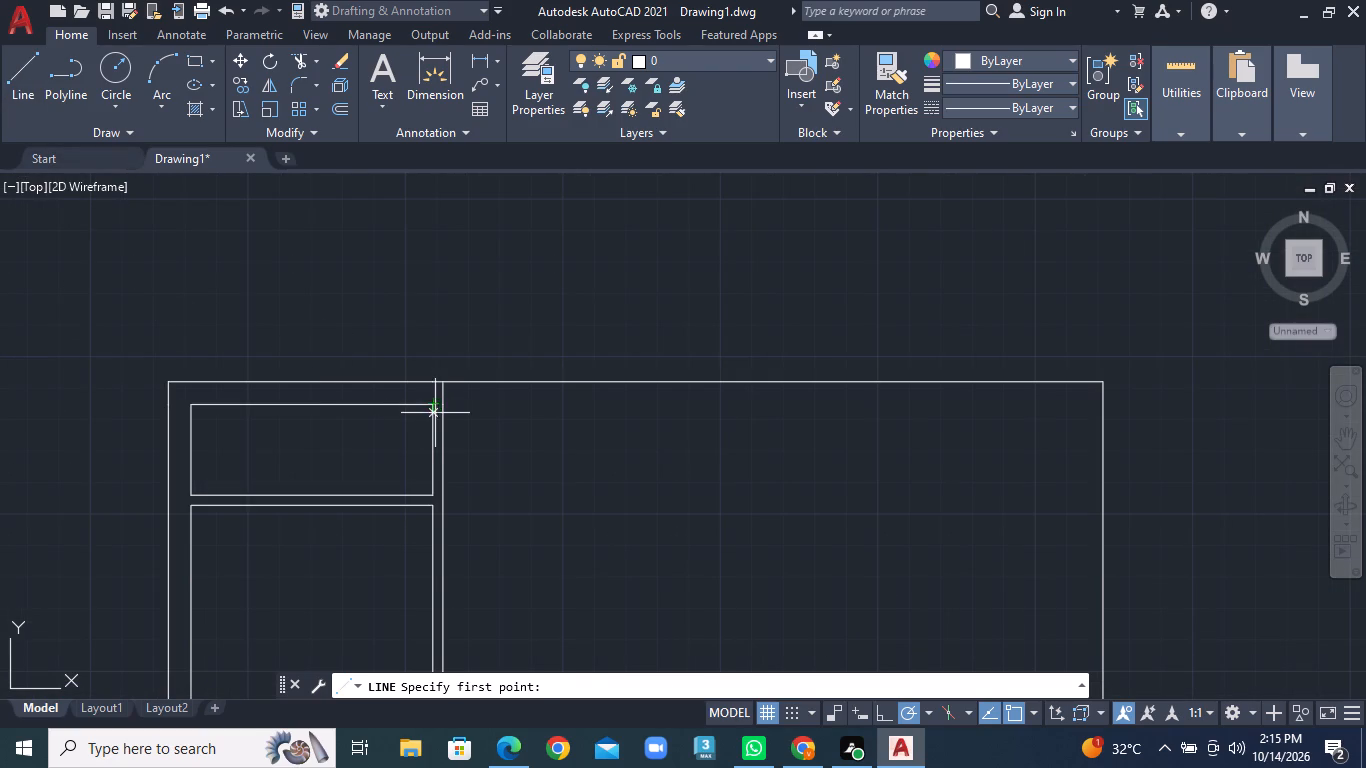
double_click(435, 405)
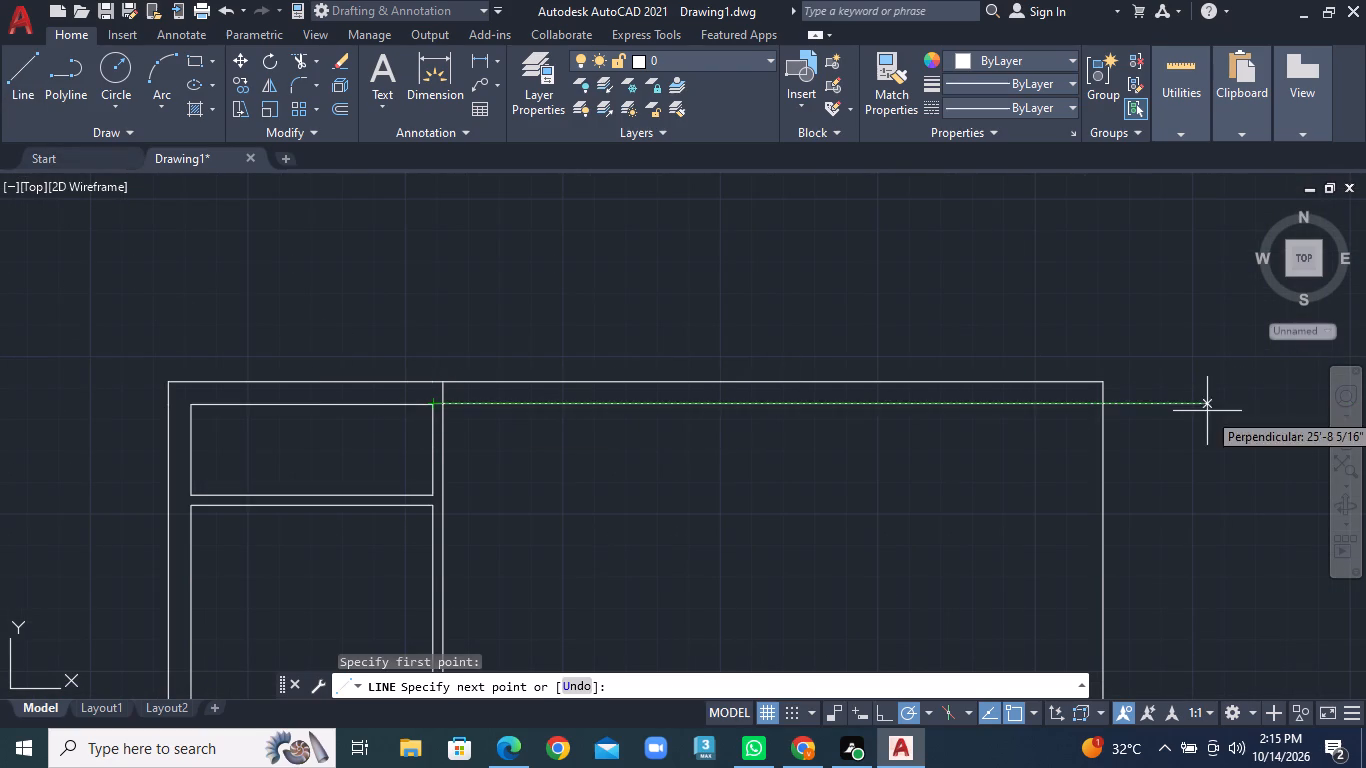
click(1207, 411)
right_click(1207, 411)
click(1225, 418)
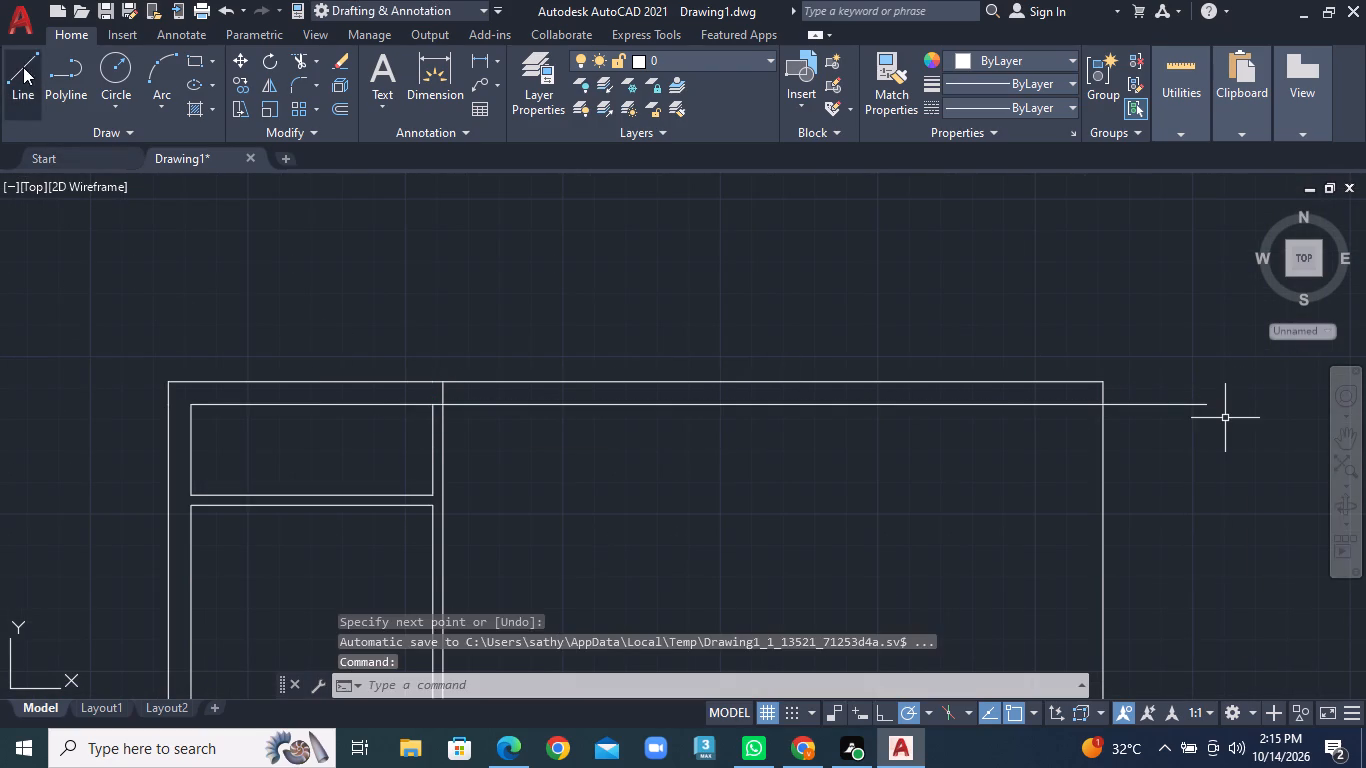
Draw a vertical inner line from the narrow room's inner top-right corner up past the outer top line.
click(23, 67)
middle_drag(1025, 467, 513, 352)
middle_click(513, 352)
scroll(470, 437, down, 1)
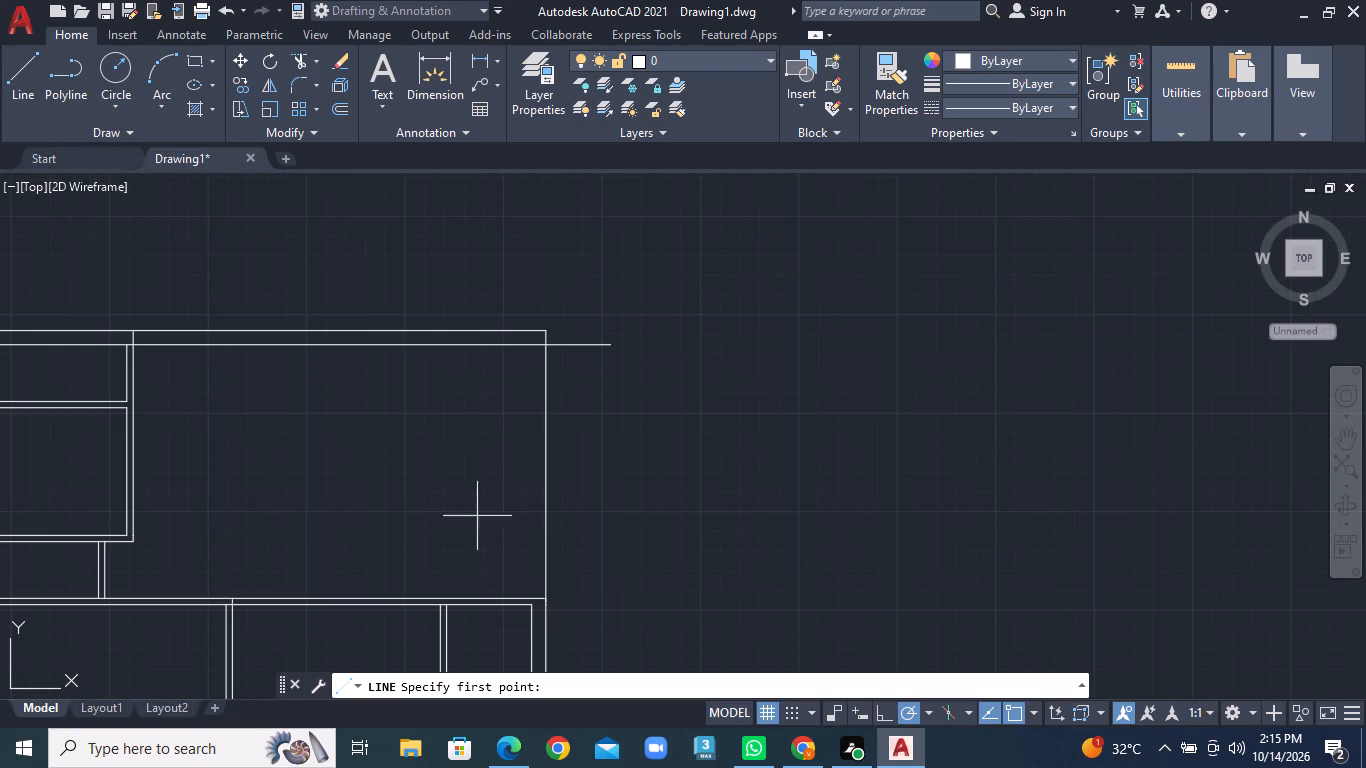
click(531, 606)
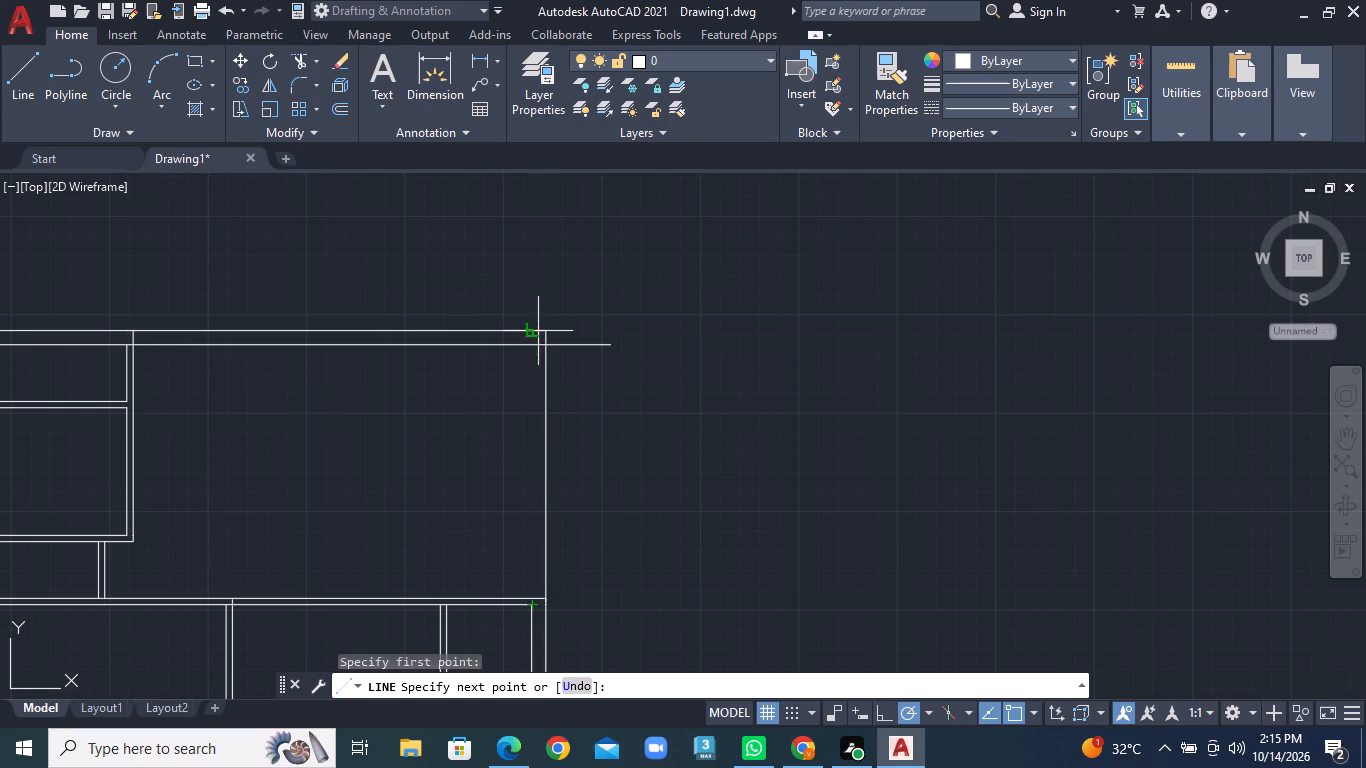
click(535, 298)
right_click(535, 298)
click(562, 304)
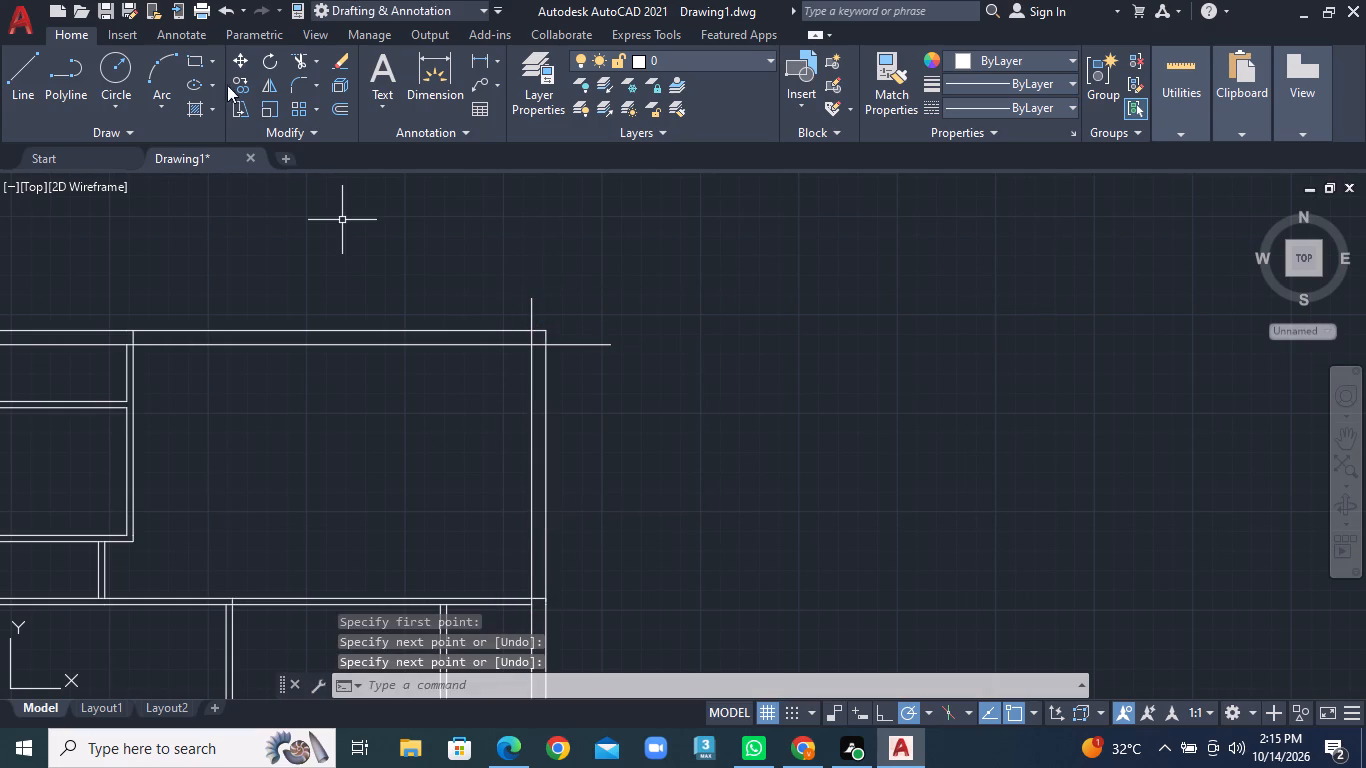
Trim the overshooting ends and crossing stubs of the two inner lines to form the top-right inner wall corner.
click(212, 61)
click(313, 58)
click(325, 95)
click(532, 311)
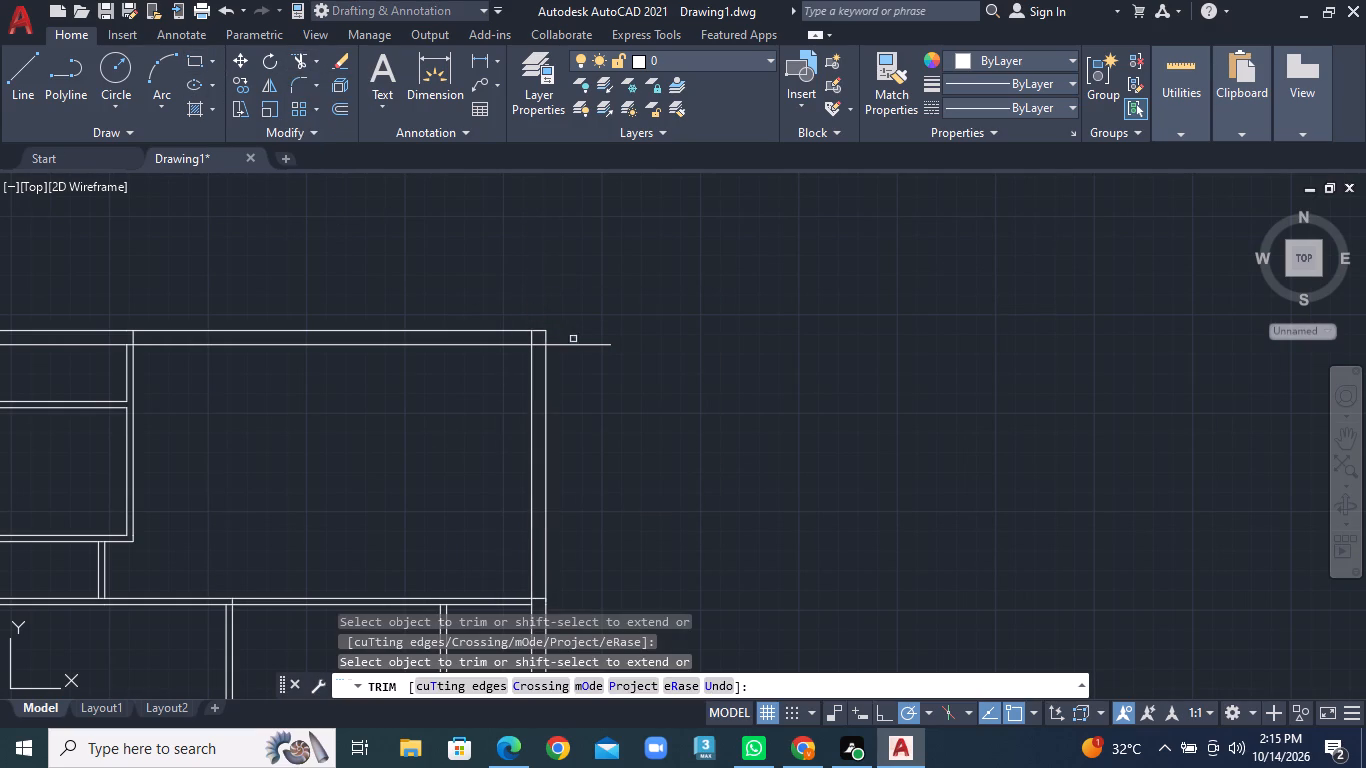
click(580, 352)
click(587, 342)
scroll(569, 349, up, 2)
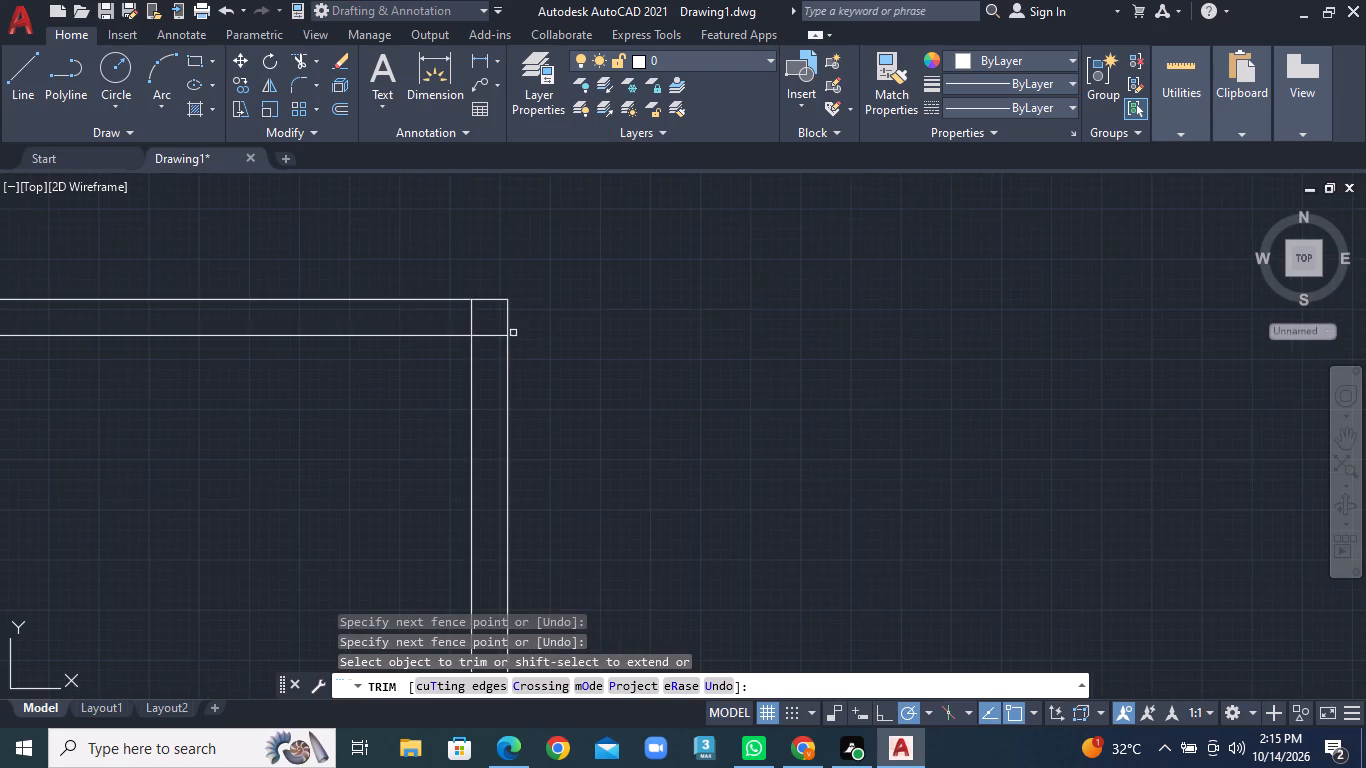
scroll(475, 322, up, 1)
click(433, 307)
click(483, 312)
click(483, 316)
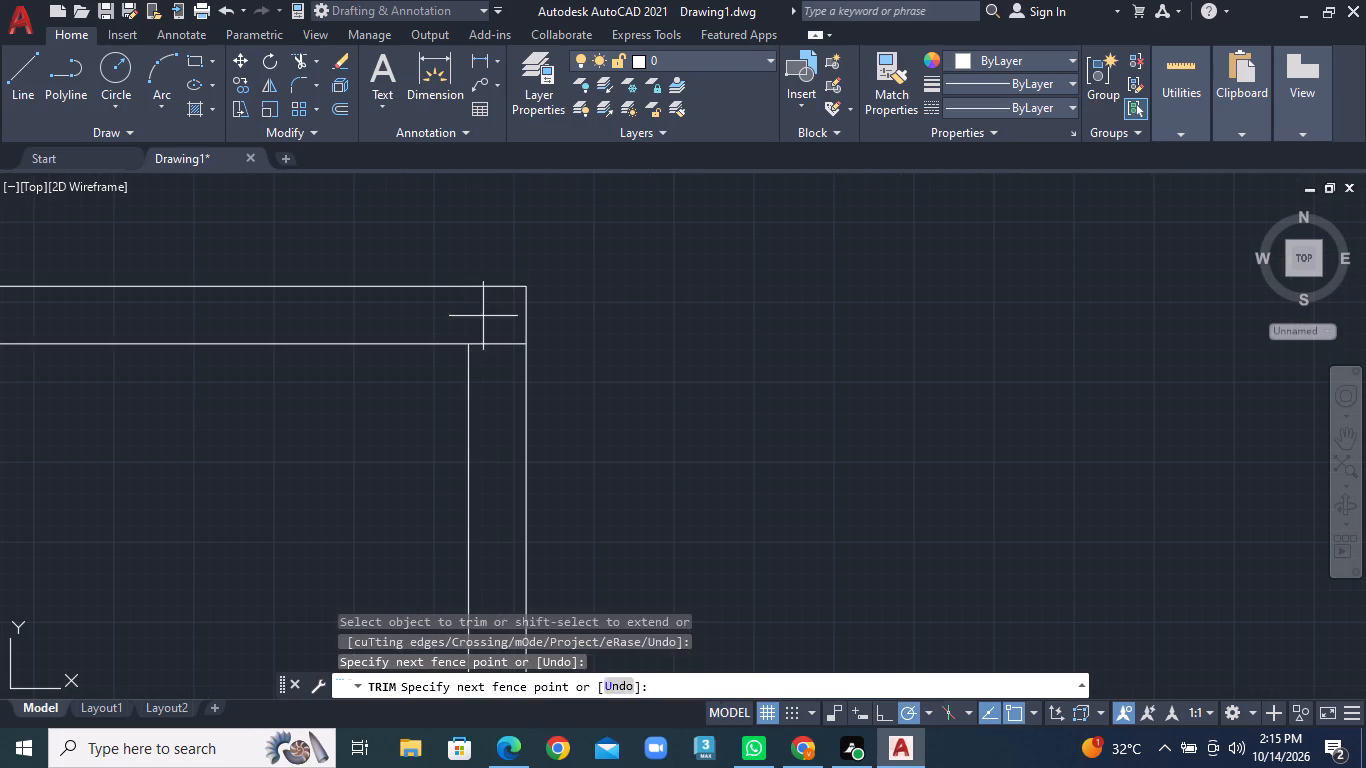
click(496, 377)
Trim the line segments crossing the wall junction where the middle horizontal wall meets the outer right wall.
scroll(526, 389, down, 2)
scroll(506, 467, down, 2)
middle_drag(493, 489, 516, 411)
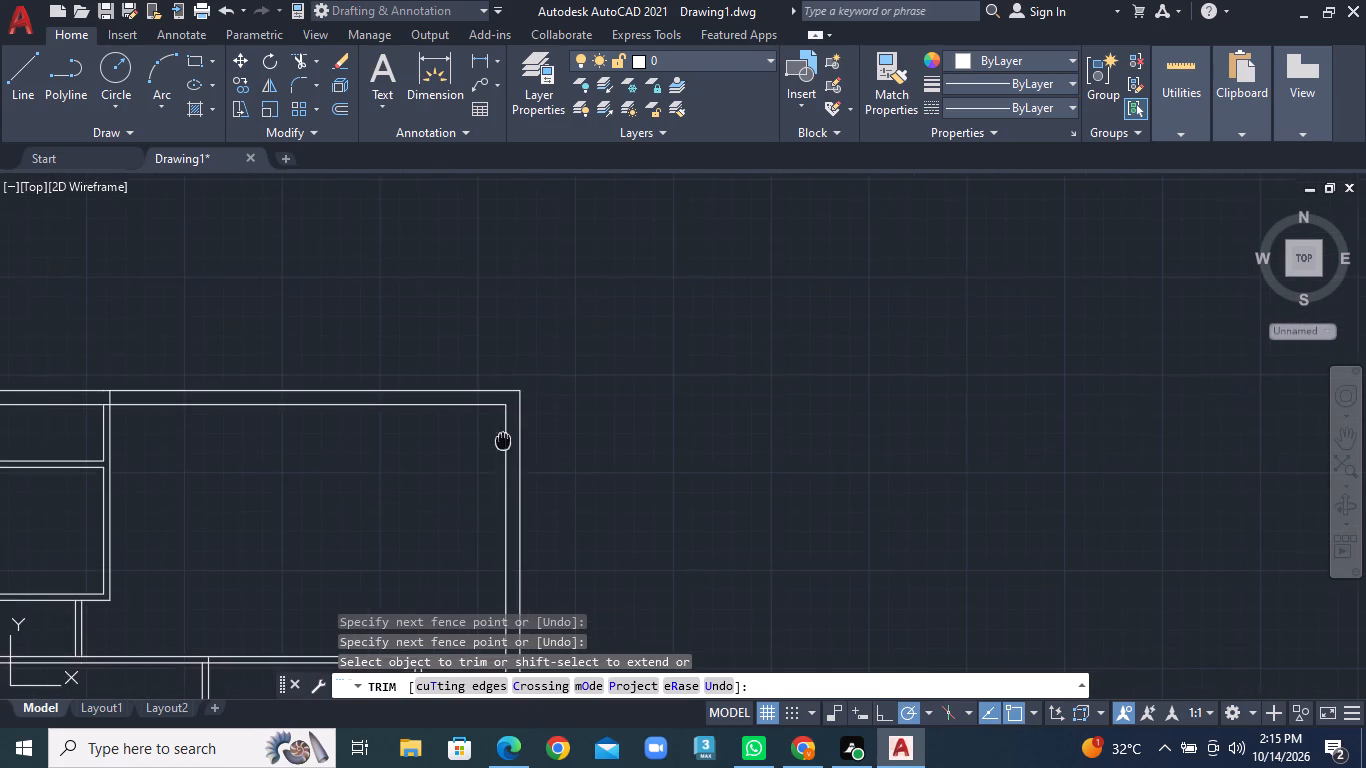
middle_drag(516, 411, 577, 255)
scroll(571, 442, up, 4)
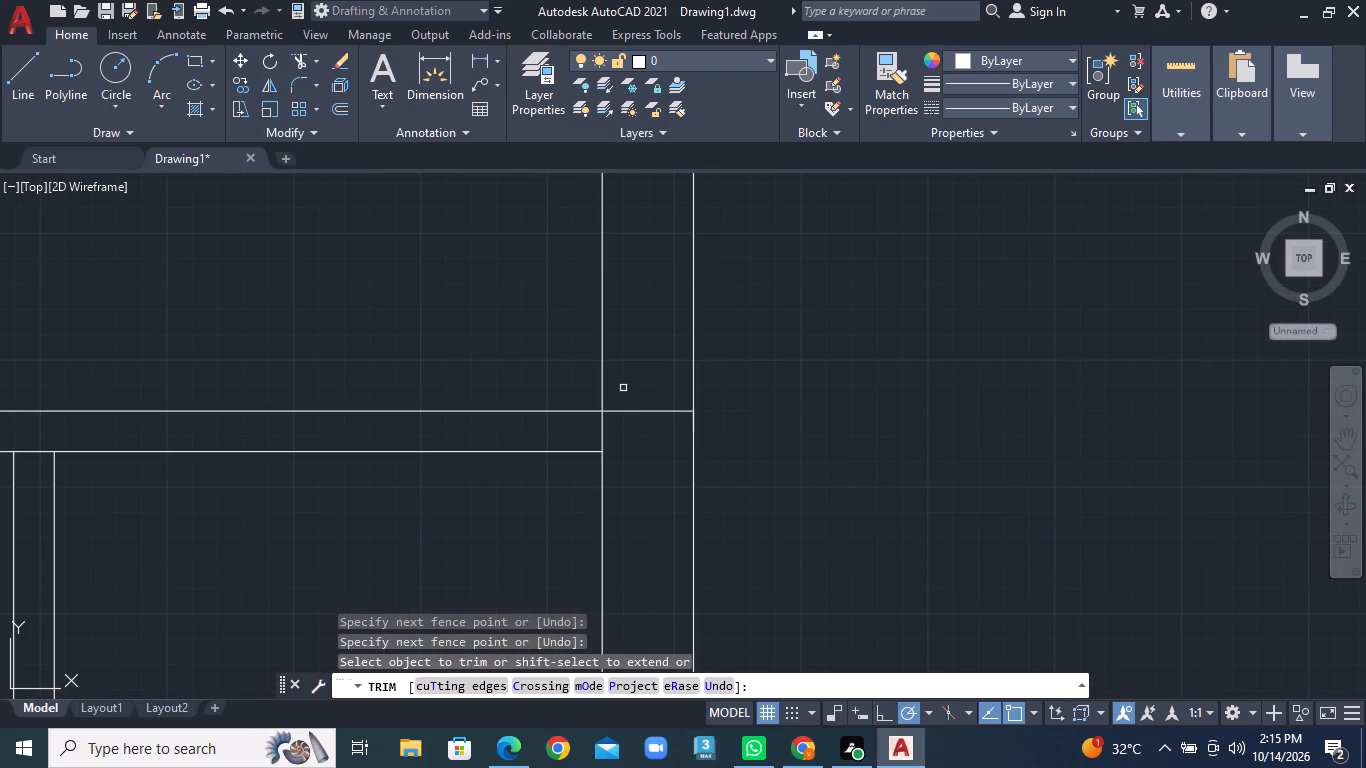
click(623, 388)
click(634, 442)
click(620, 435)
click(562, 437)
Trim the segments closing the middle horizontal wall's junctions with the two vertical partitions between the lower rooms.
scroll(575, 438, down, 2)
scroll(436, 458, down, 2)
scroll(324, 450, up, 3)
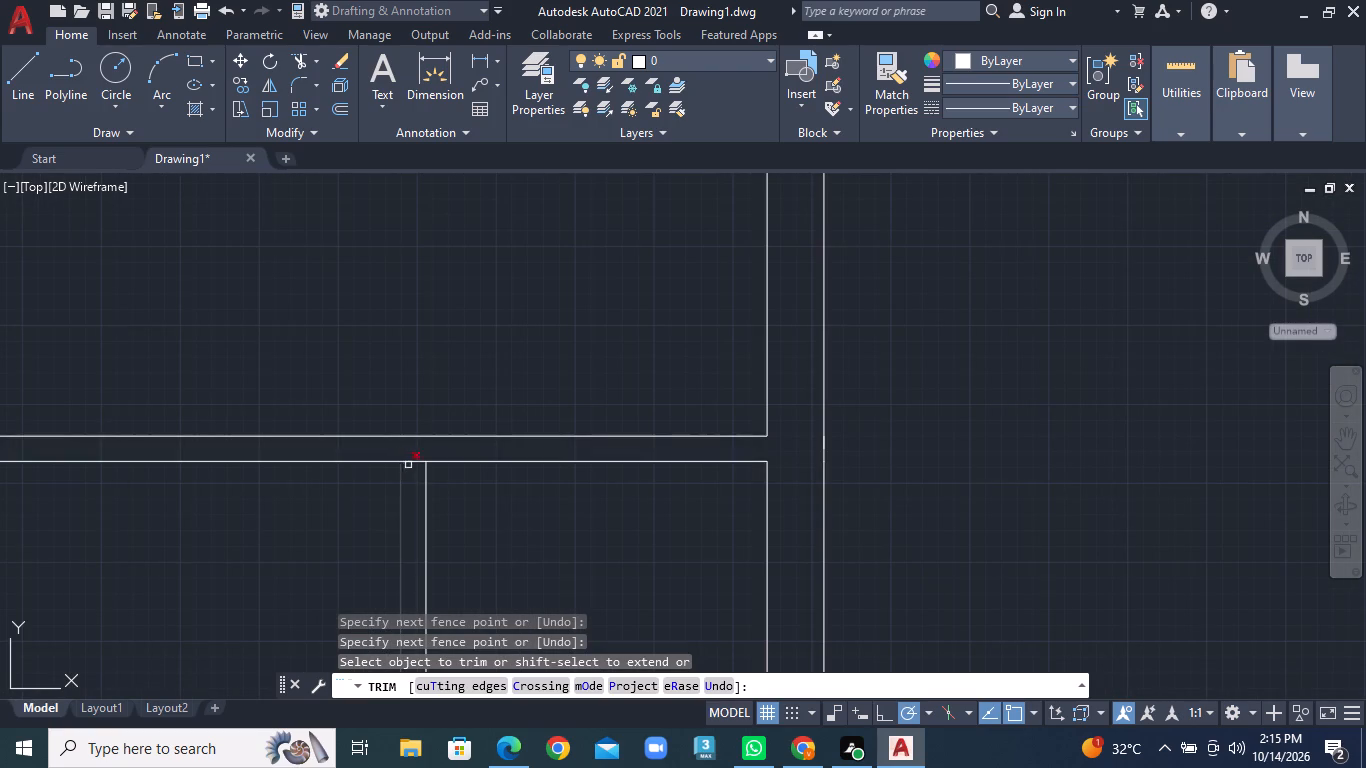
click(409, 461)
scroll(346, 403, down, 3)
middle_drag(69, 415, 150, 413)
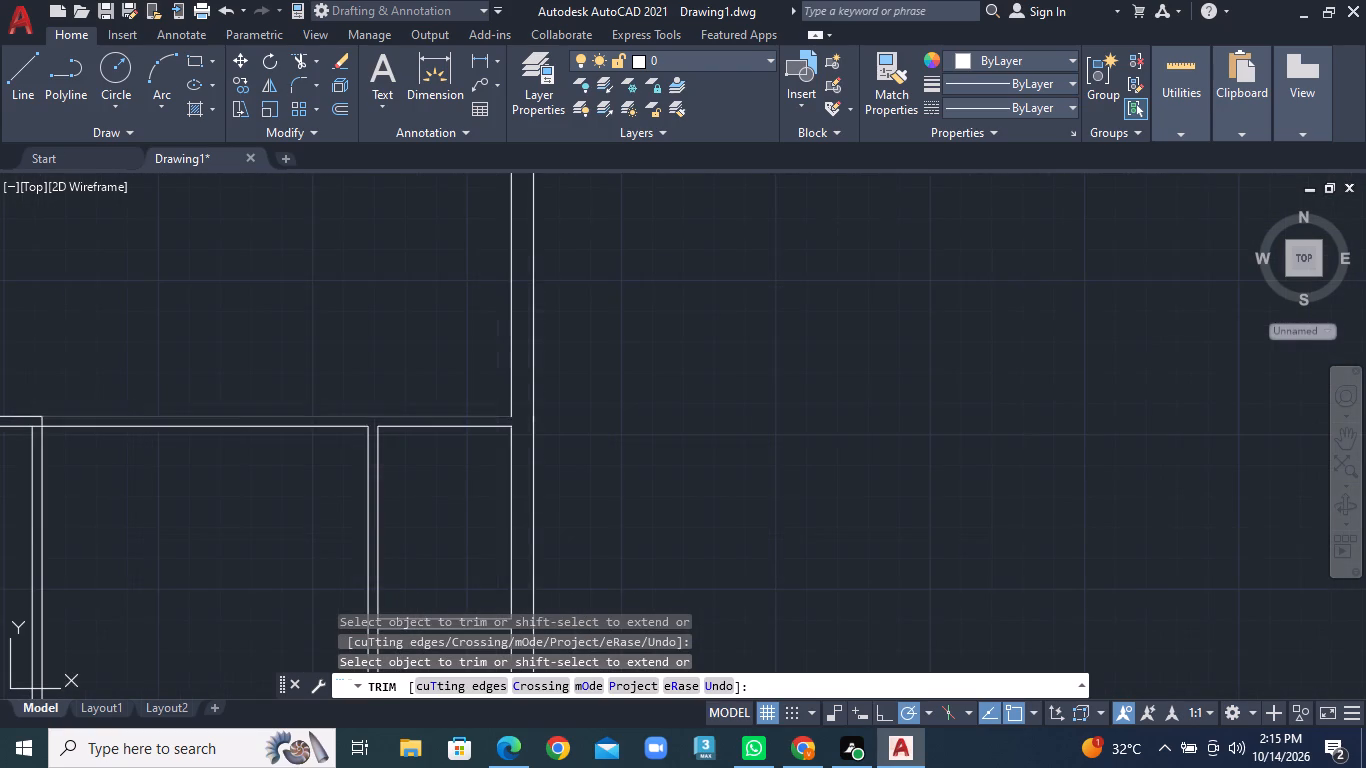
middle_drag(150, 413, 478, 417)
scroll(449, 429, up, 4)
click(436, 404)
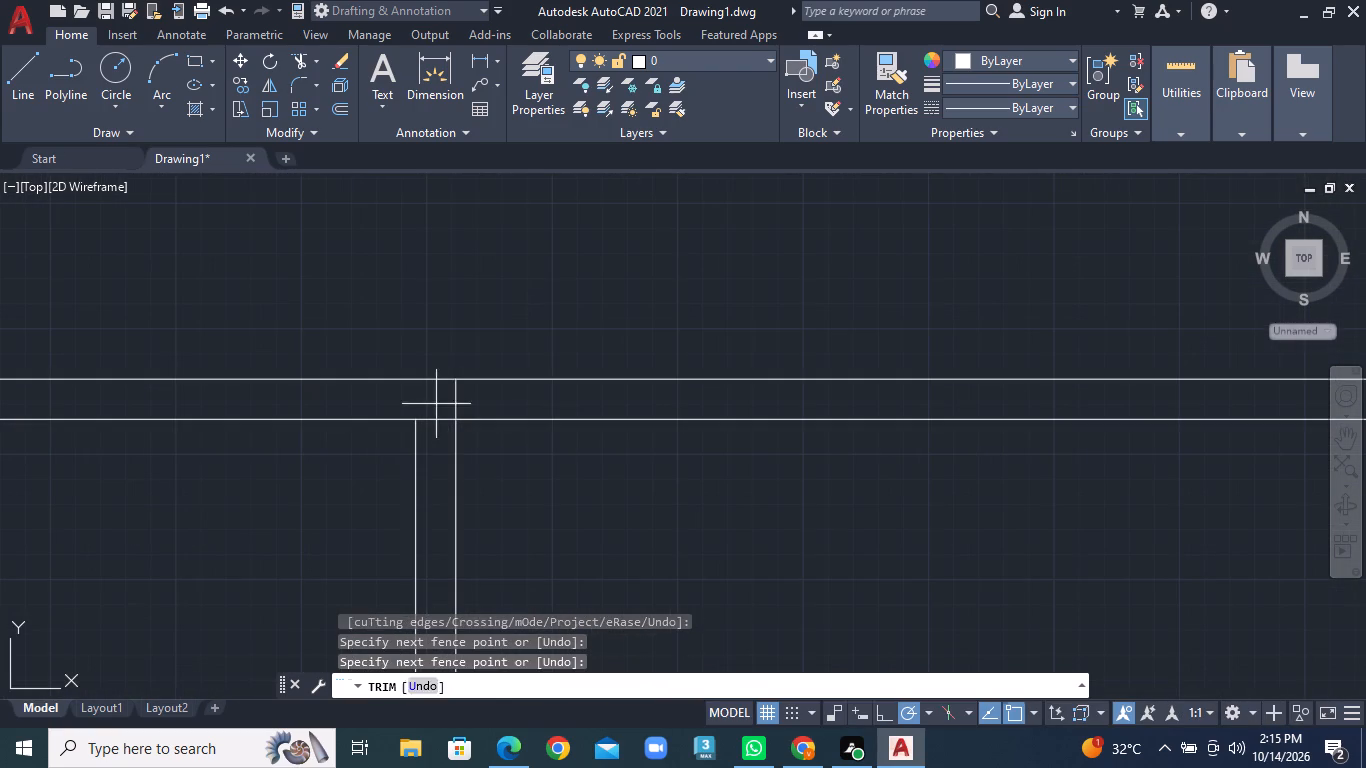
click(498, 406)
click(440, 405)
click(422, 464)
Trim the line segments inside the top outer wall where the upper-left rooms' vertical partition joins it.
scroll(423, 464, down, 7)
middle_drag(411, 275, 342, 487)
scroll(255, 423, up, 2)
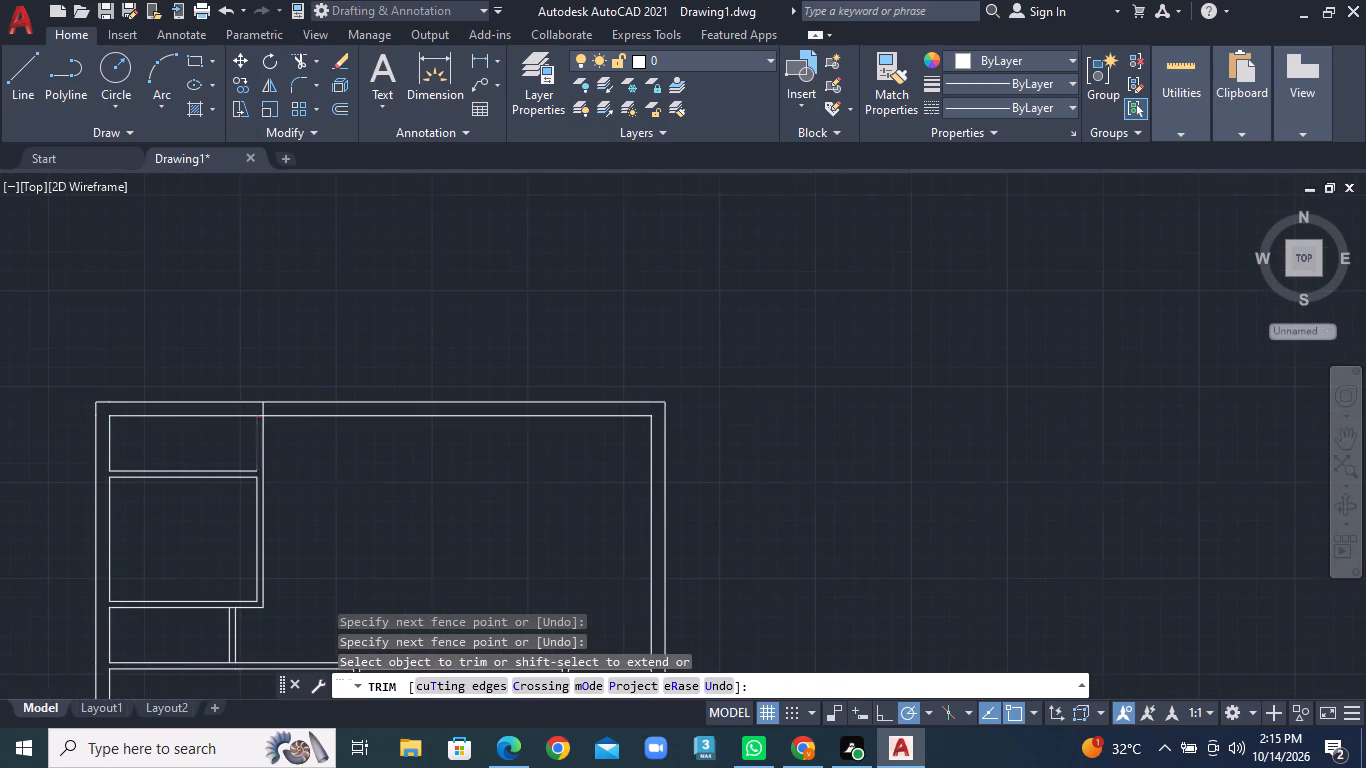
scroll(255, 423, up, 3)
click(269, 369)
click(333, 369)
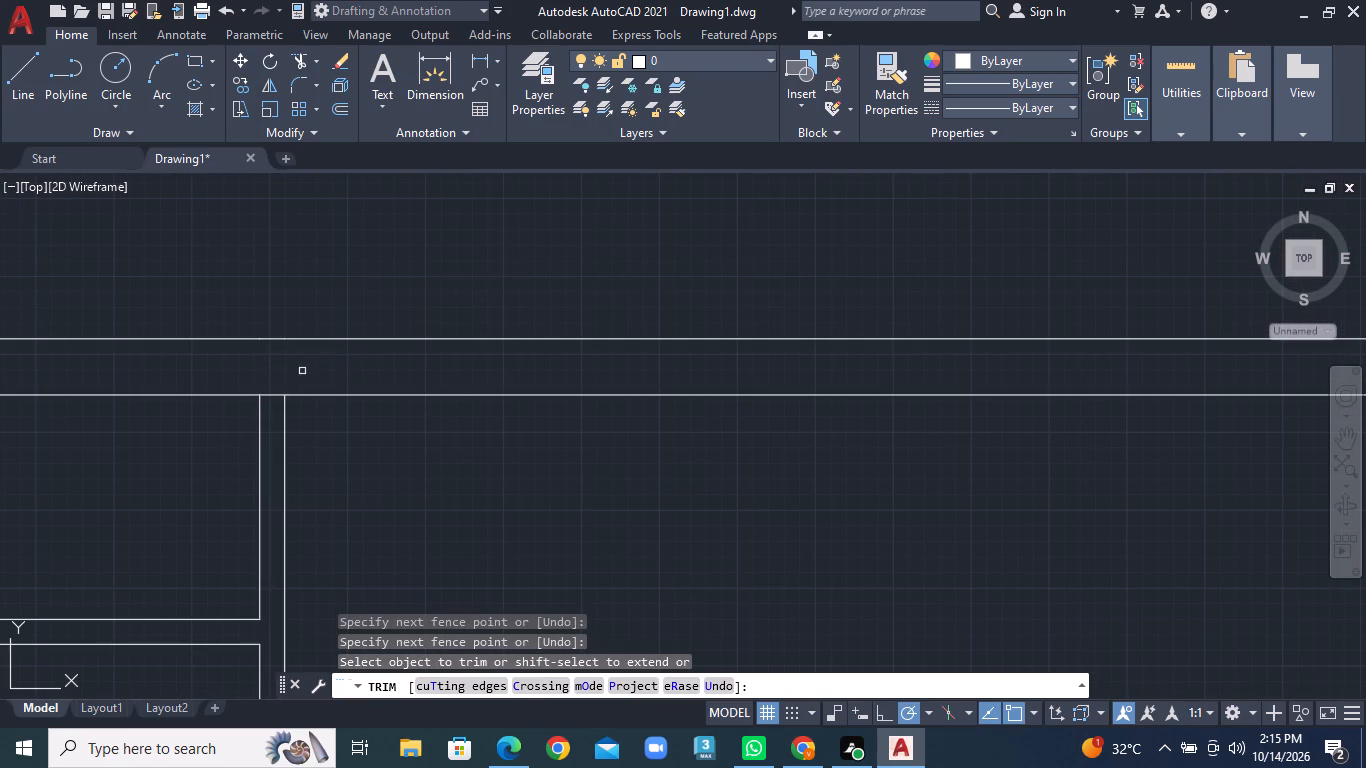
click(265, 375)
click(272, 415)
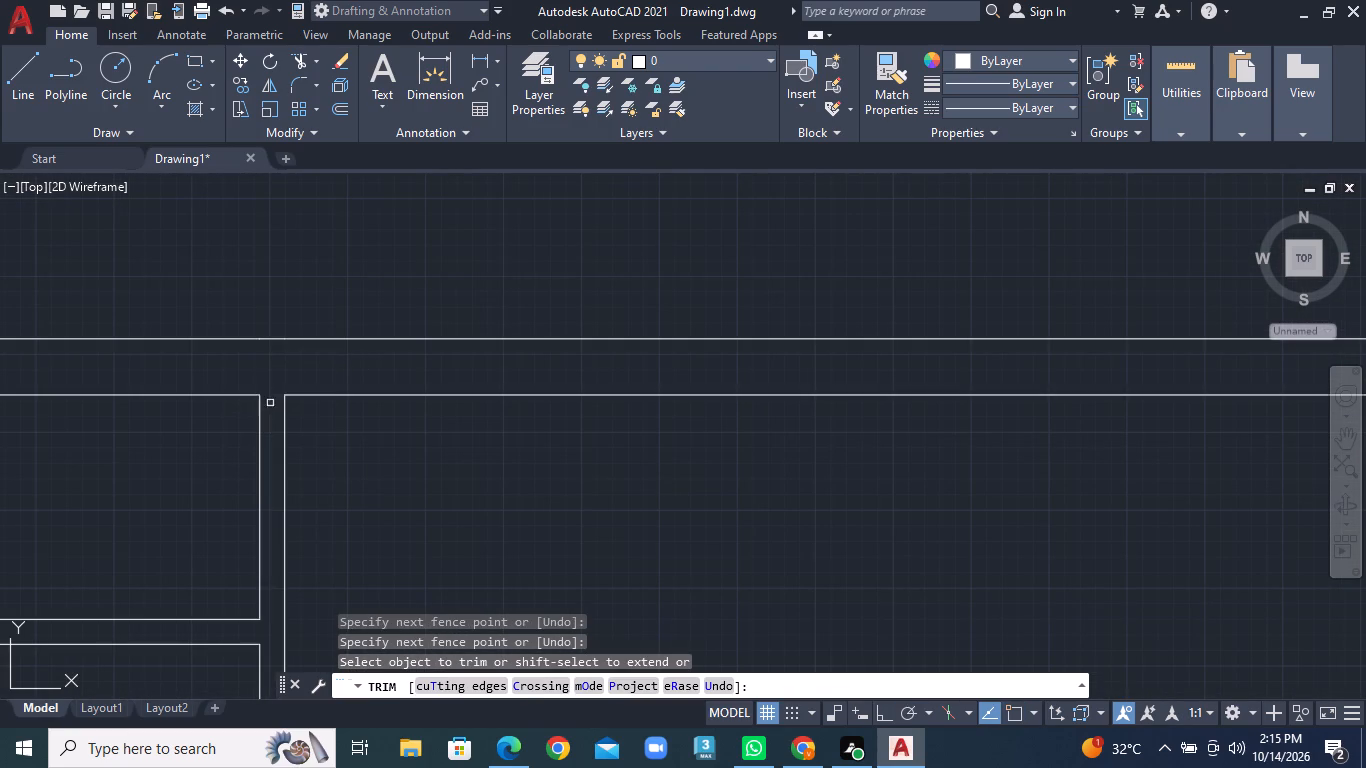
Offset the large upper room's inner right wall line 12'9" into the room.
scroll(286, 420, down, 2)
scroll(638, 457, down, 2)
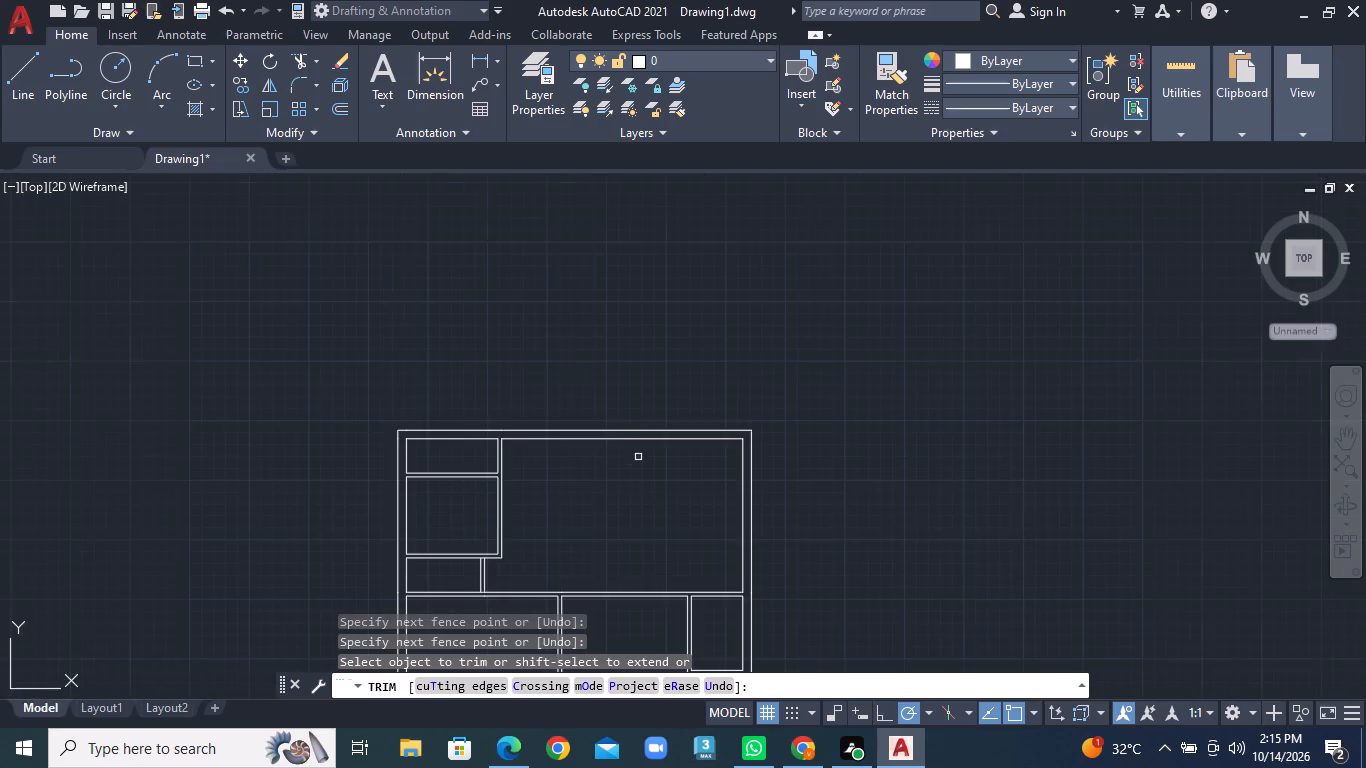
middle_drag(621, 455, 597, 269)
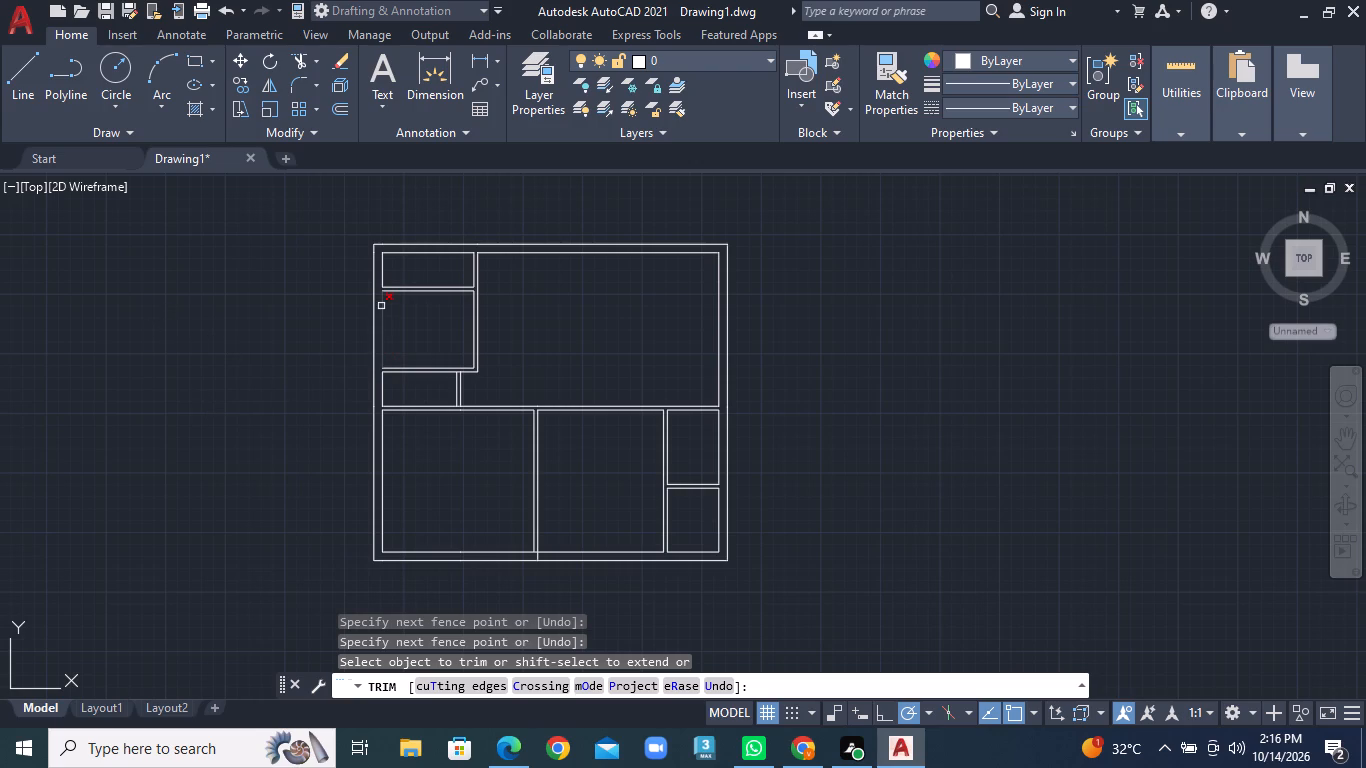
click(22, 87)
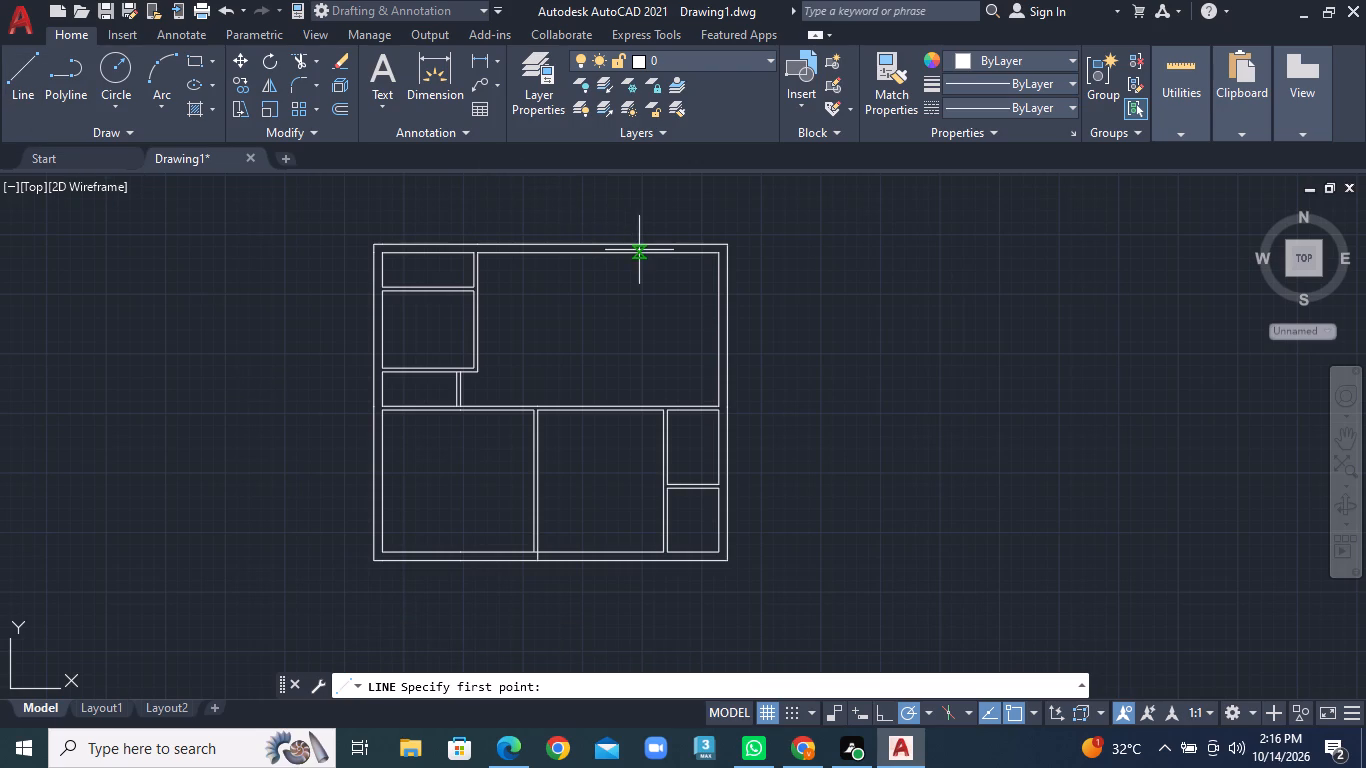
middle_drag(639, 250, 402, 335)
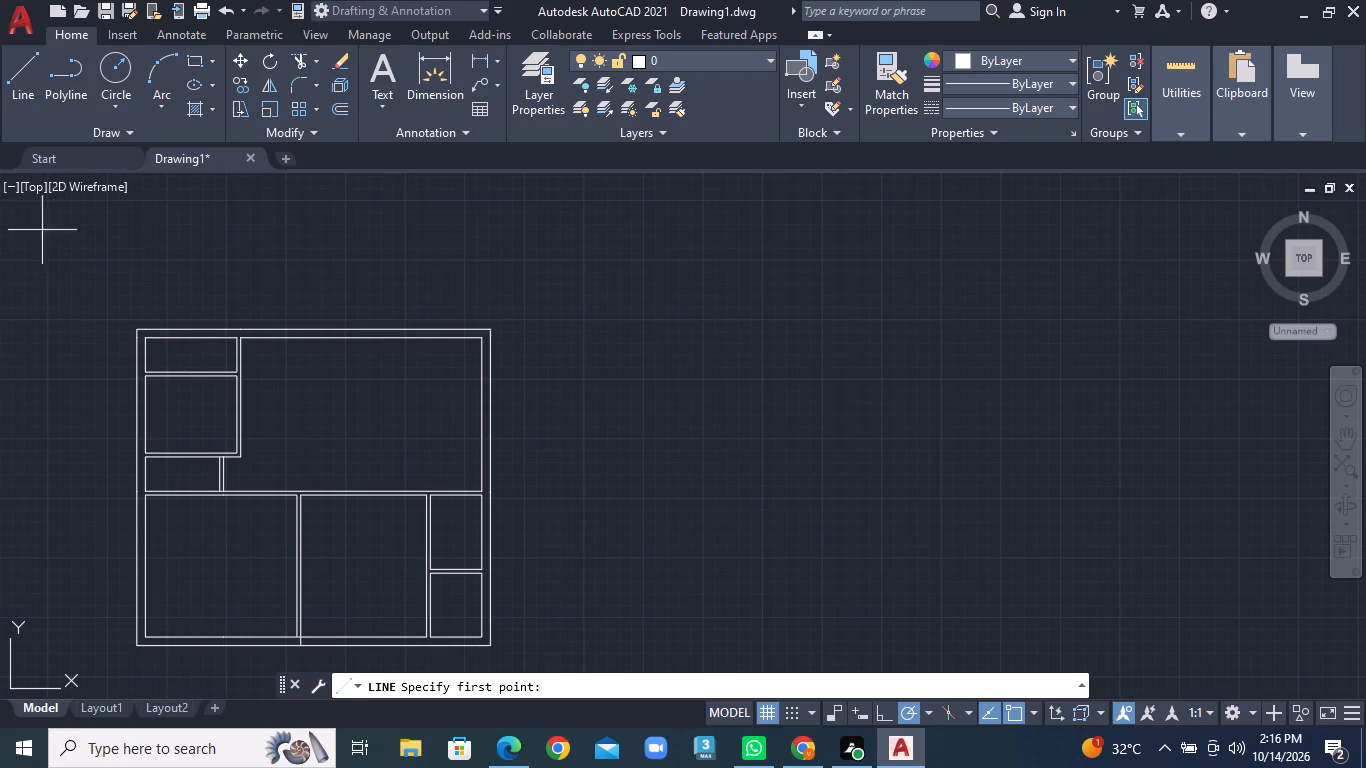
click(341, 111)
text(12'9")
key(Return)
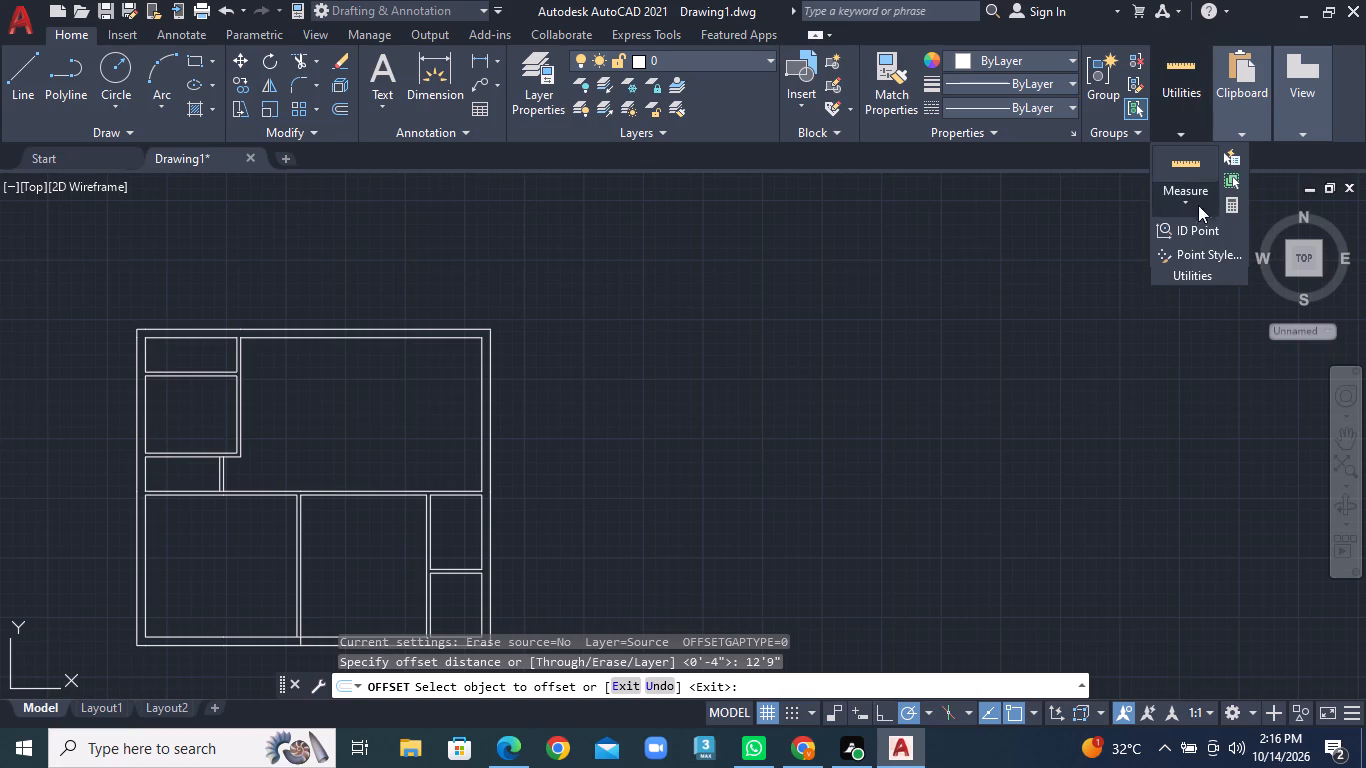
click(482, 418)
click(414, 419)
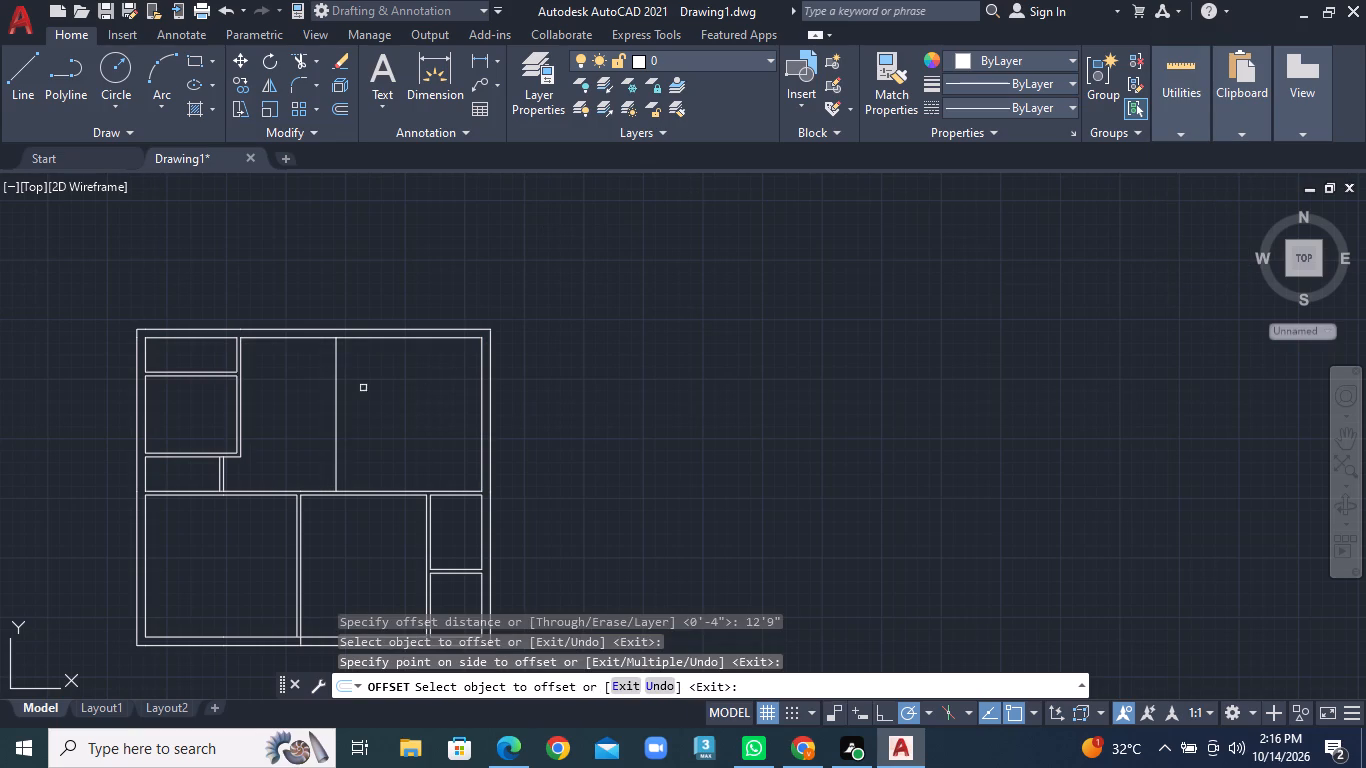
Offset the new vertical line in the large upper room 4" to the left to form a partition wall.
click(343, 107)
text(4")
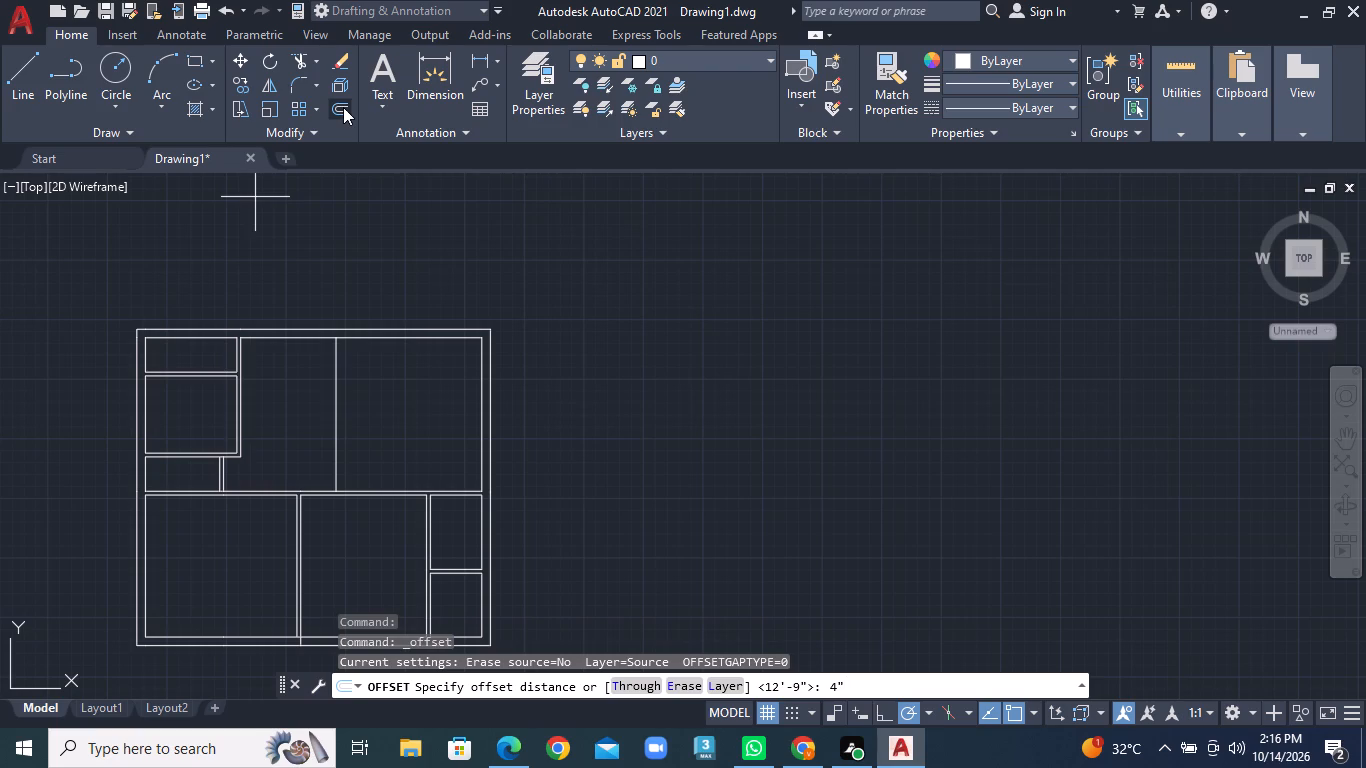
key(Return)
click(334, 387)
click(319, 387)
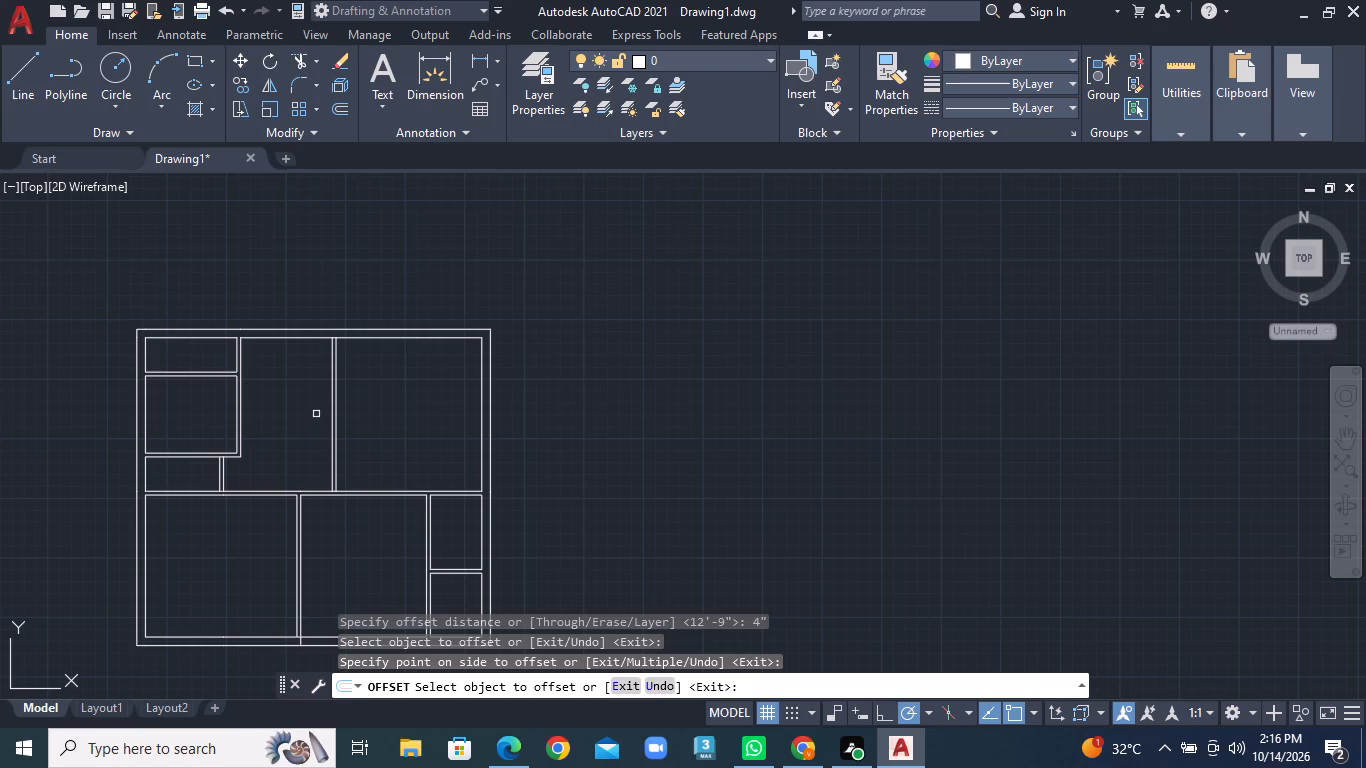
Trim the segments at the bottom outer wall where the partition between the two large lower rooms meets it.
middle_drag(316, 416, 440, 344)
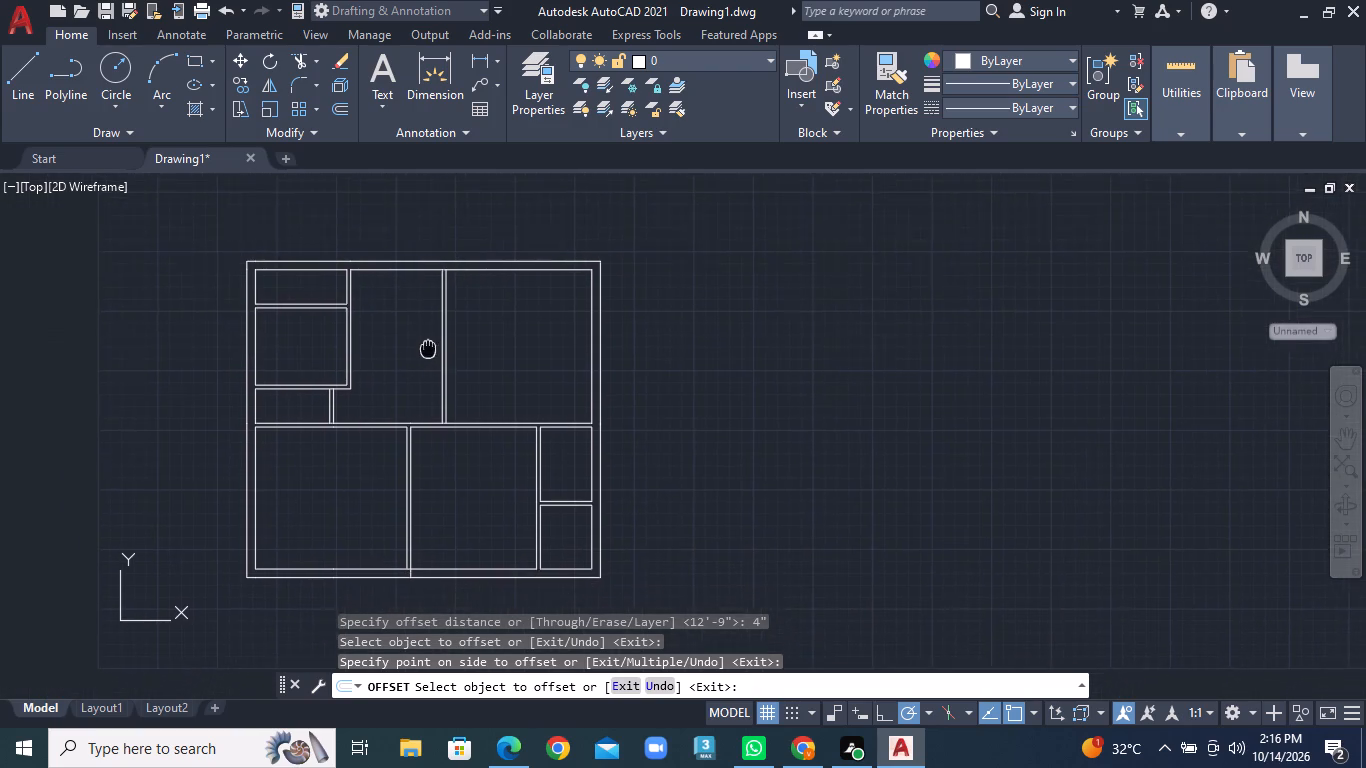
middle_drag(440, 344, 580, 274)
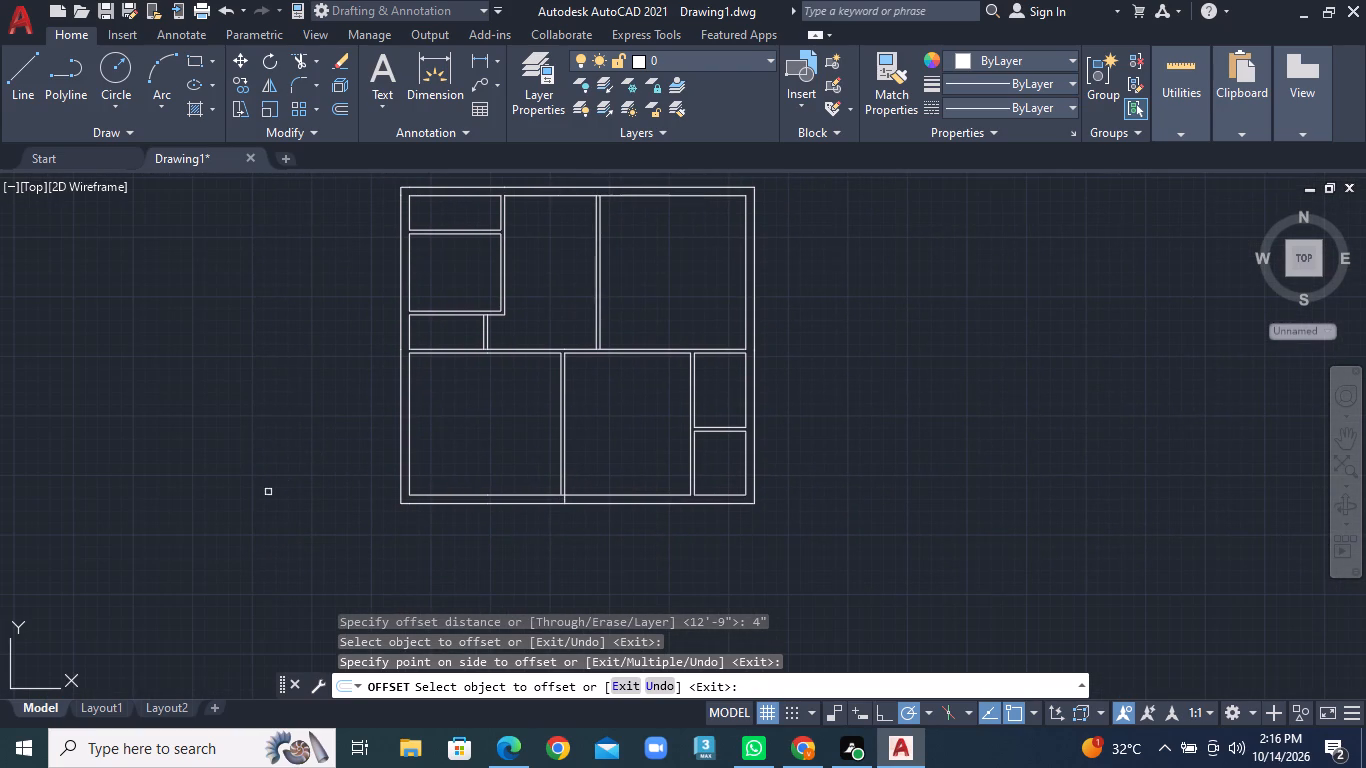
middle_drag(505, 465, 357, 518)
scroll(484, 465, up, 1)
scroll(386, 514, down, 1)
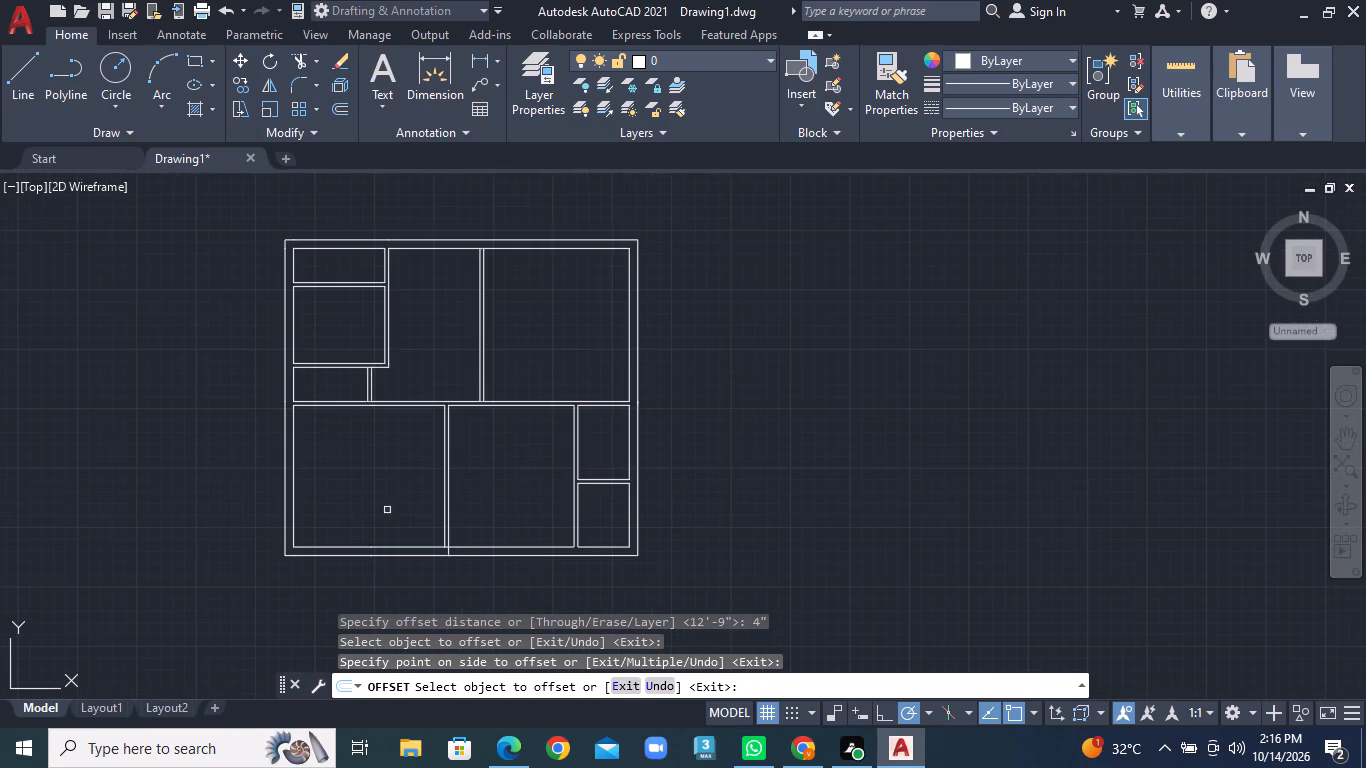
click(315, 61)
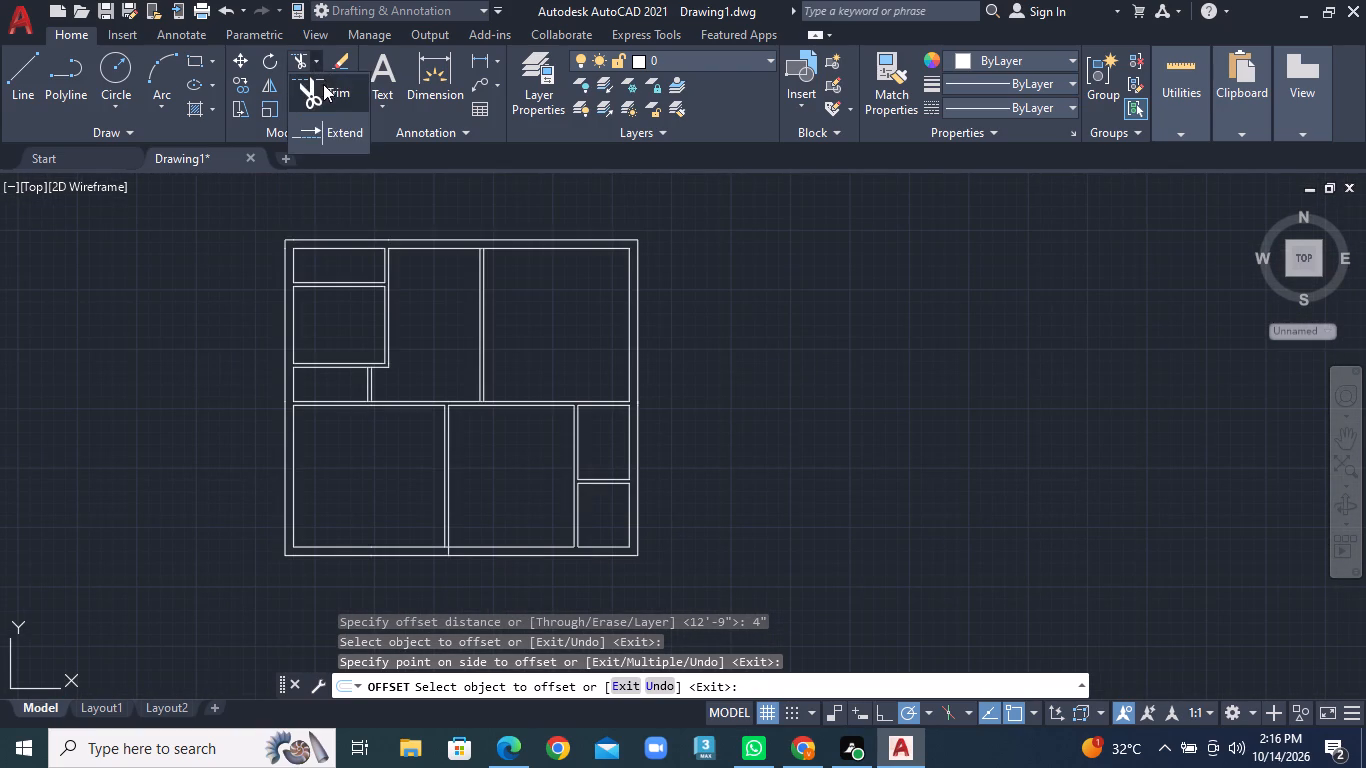
click(323, 84)
scroll(448, 631, up, 2)
scroll(444, 504, up, 1)
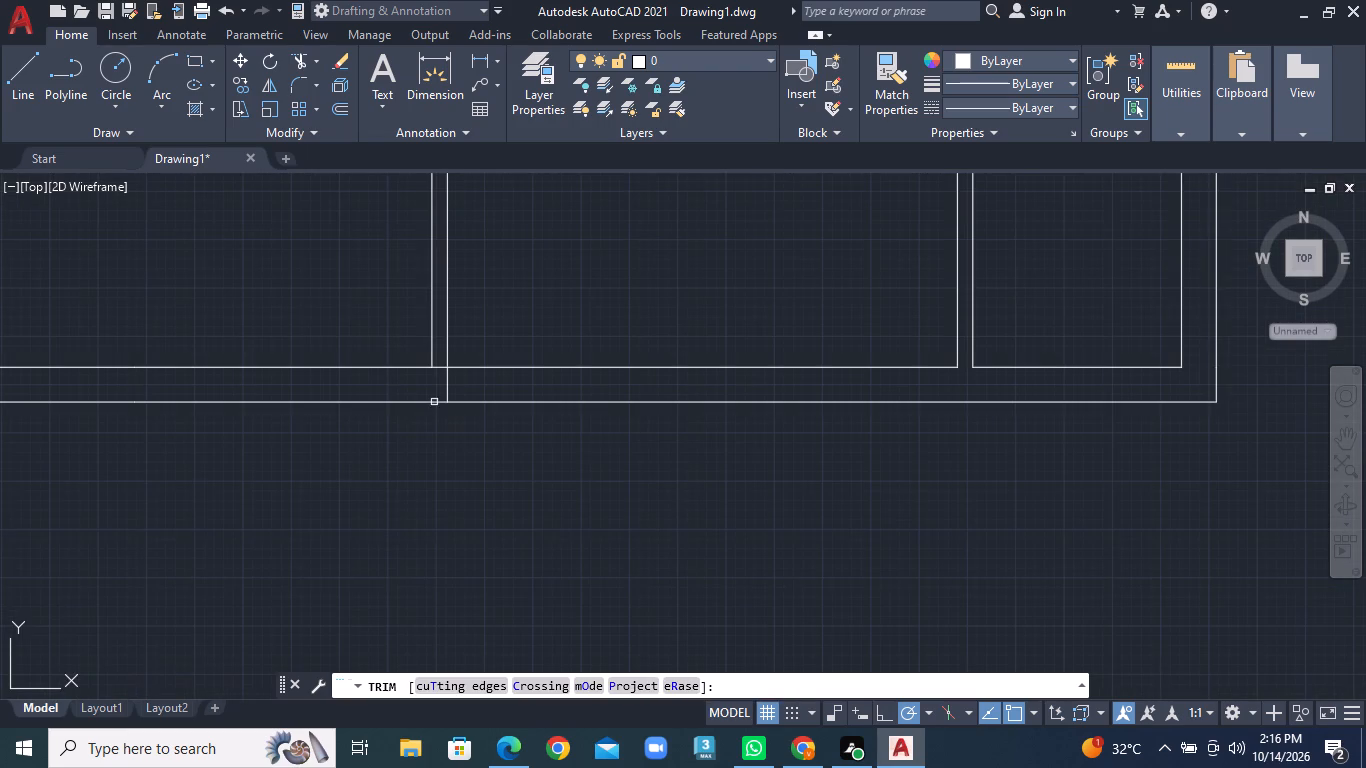
click(443, 380)
click(465, 381)
click(439, 368)
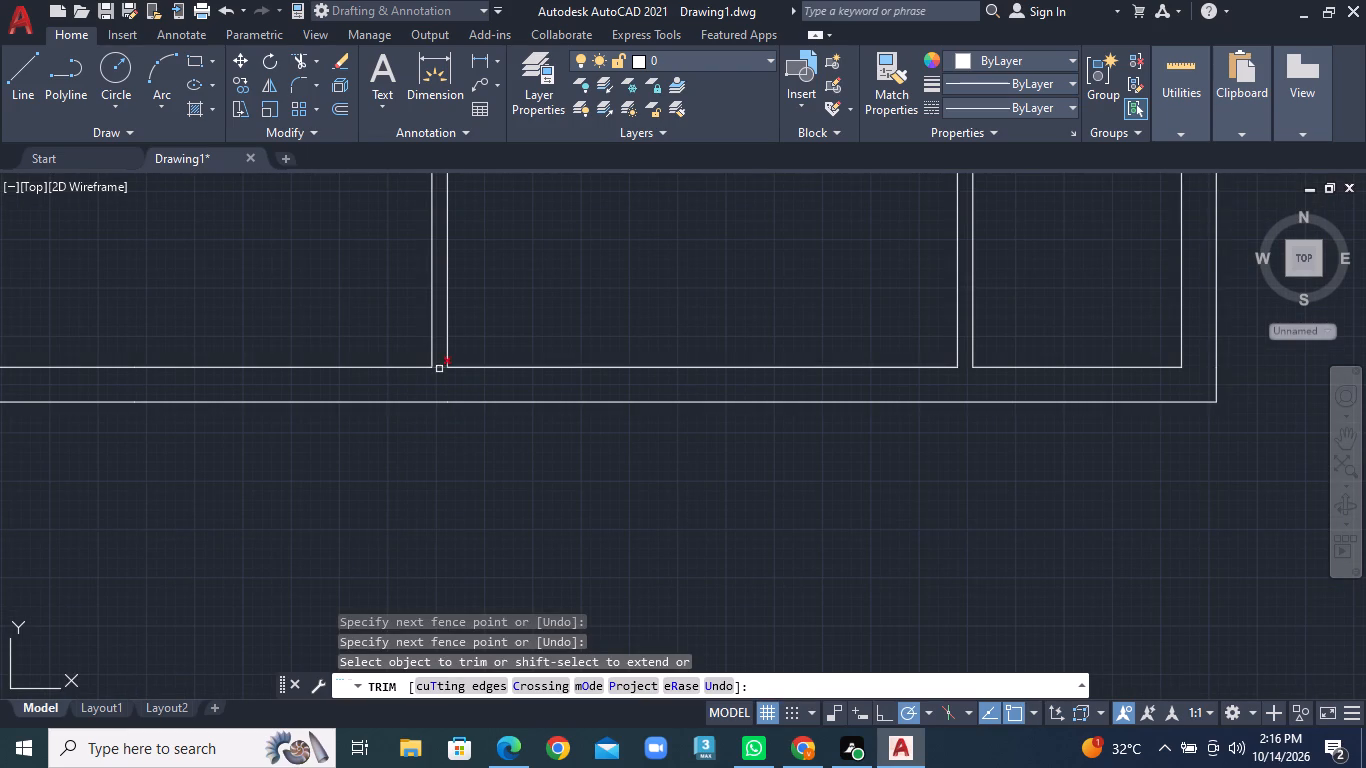
Trim the top wall's inner line between the two lines of the new 4" partition.
scroll(546, 376, down, 3)
middle_drag(567, 286, 514, 480)
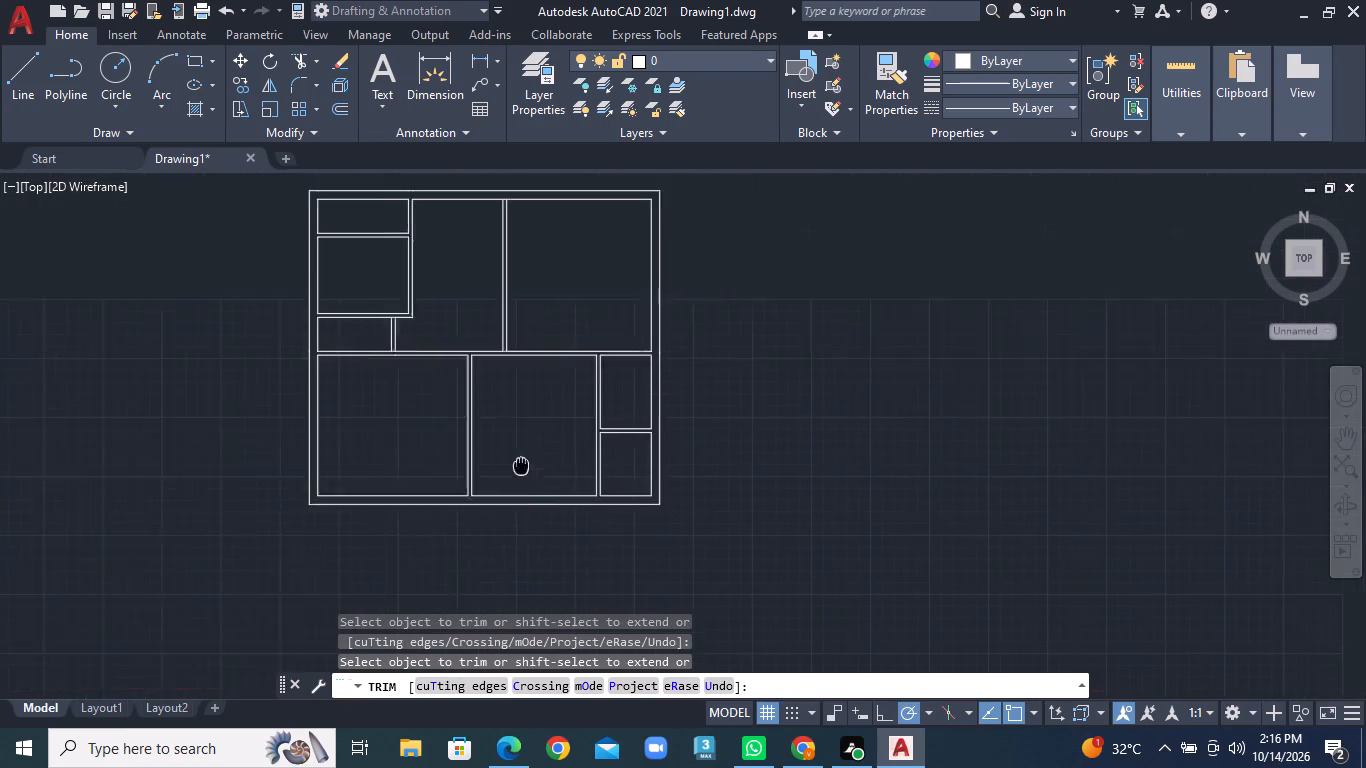
middle_drag(514, 480, 495, 508)
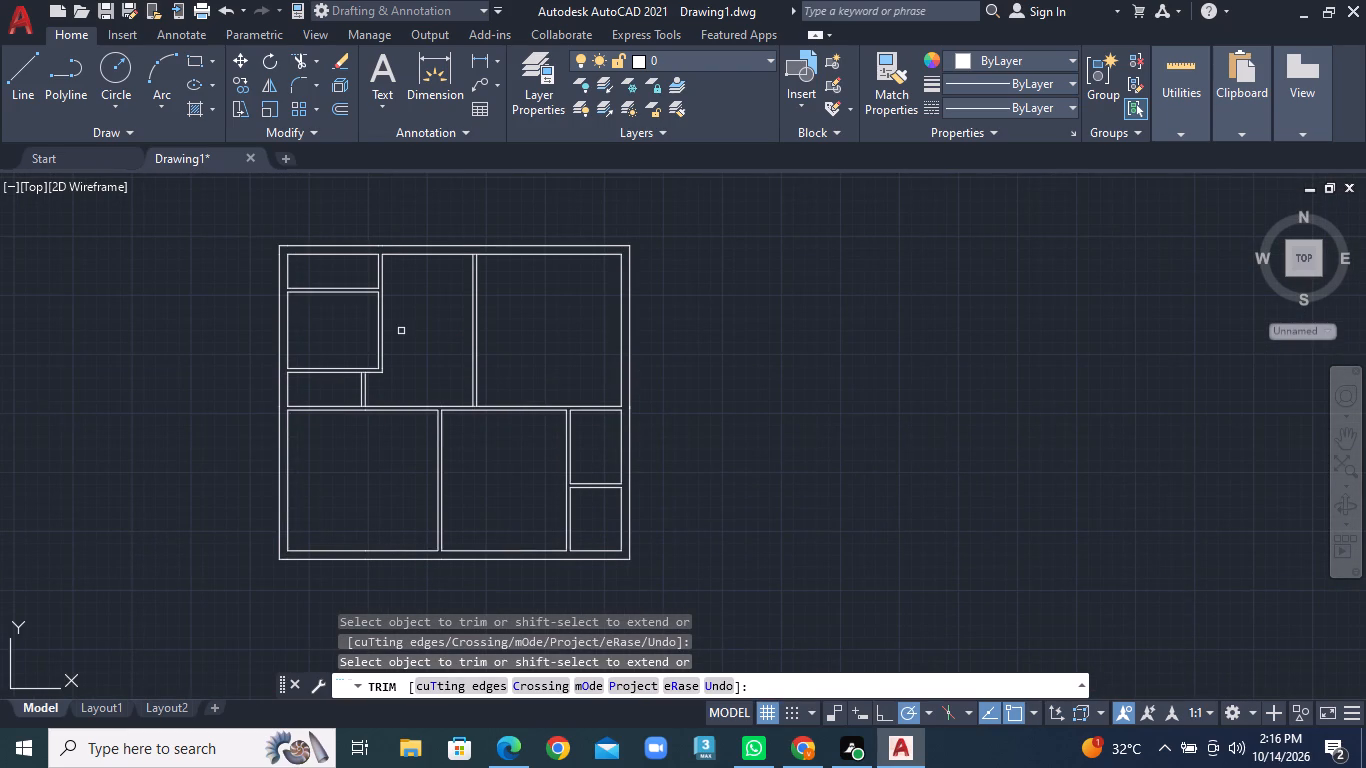
scroll(644, 388, up, 1)
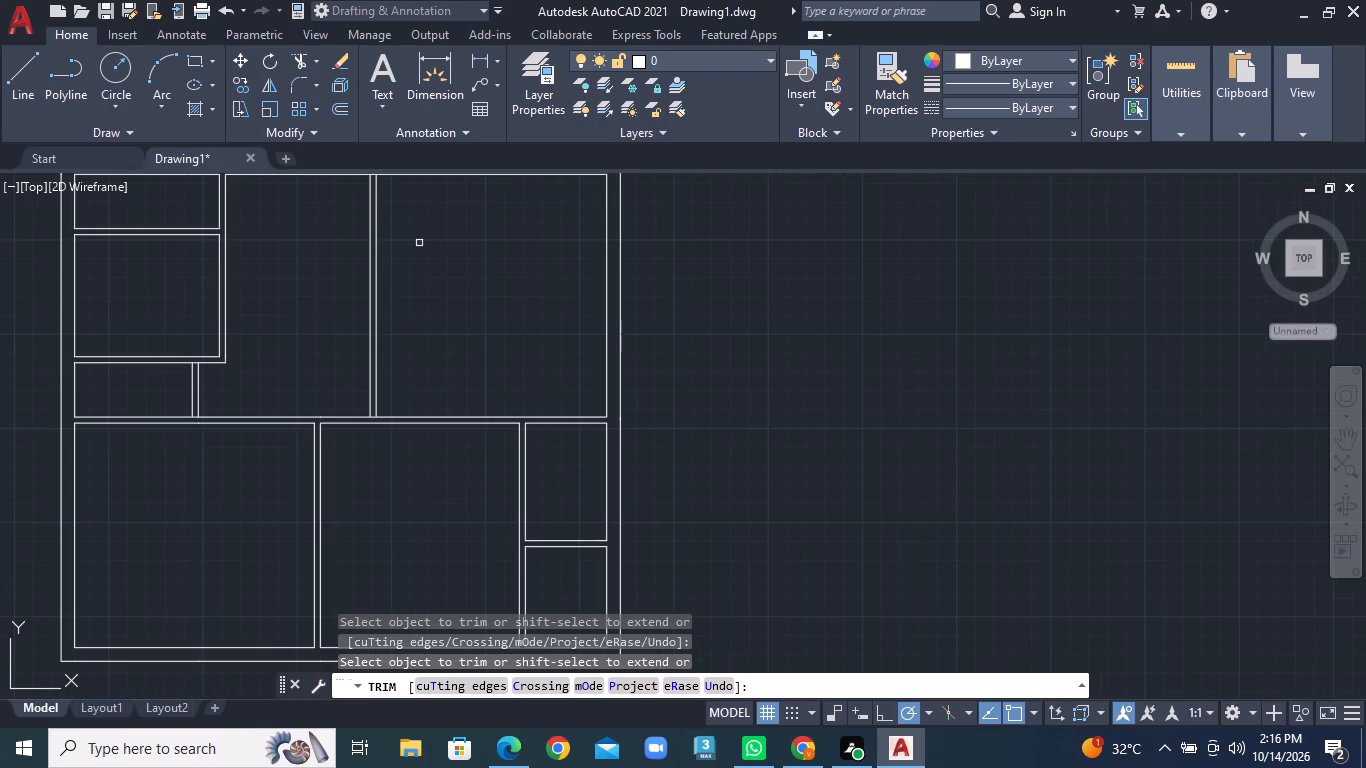
middle_drag(417, 243, 476, 508)
scroll(476, 508, up, 4)
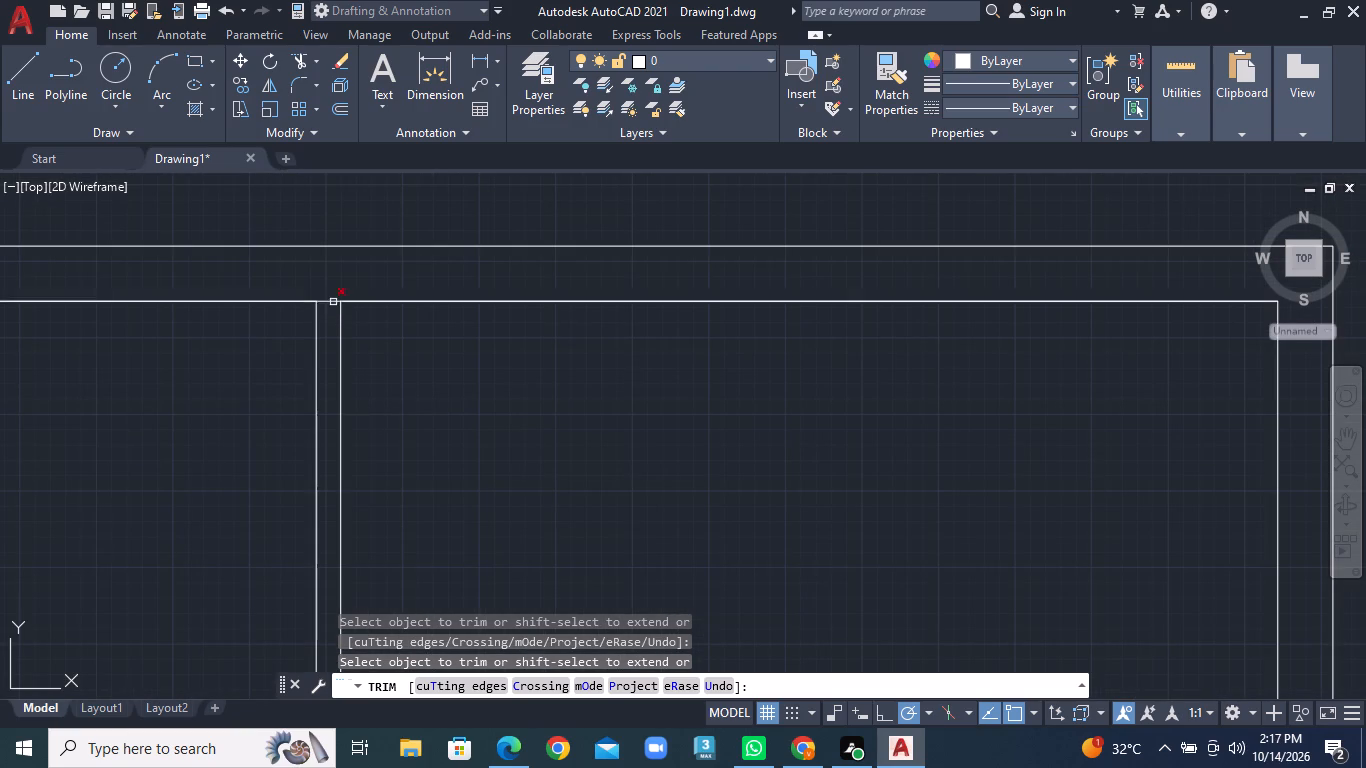
click(333, 300)
scroll(362, 331, down, 3)
middle_drag(147, 398, 534, 359)
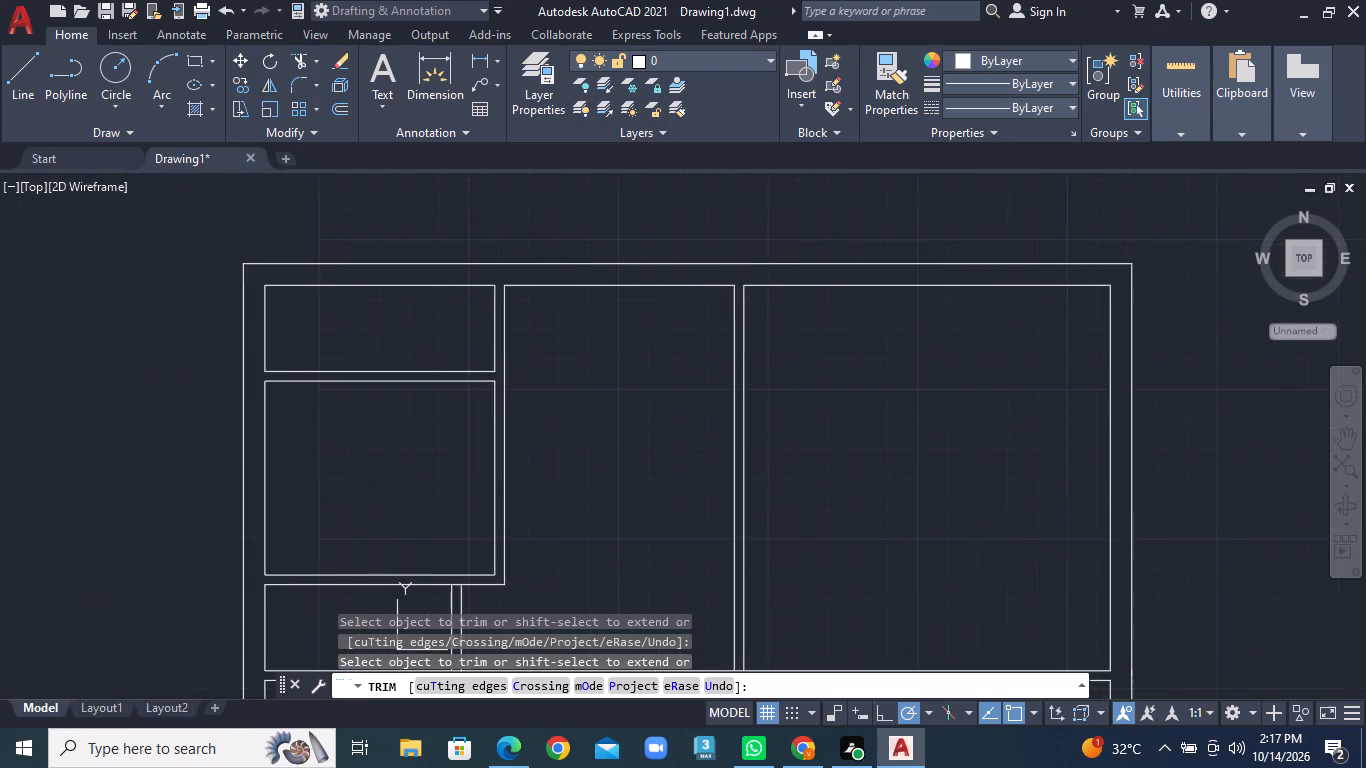
Trim the wall lines between both ends of the short vertical partition beside the small room above the lower-left room.
scroll(543, 378, down, 1)
middle_drag(620, 536, 563, 392)
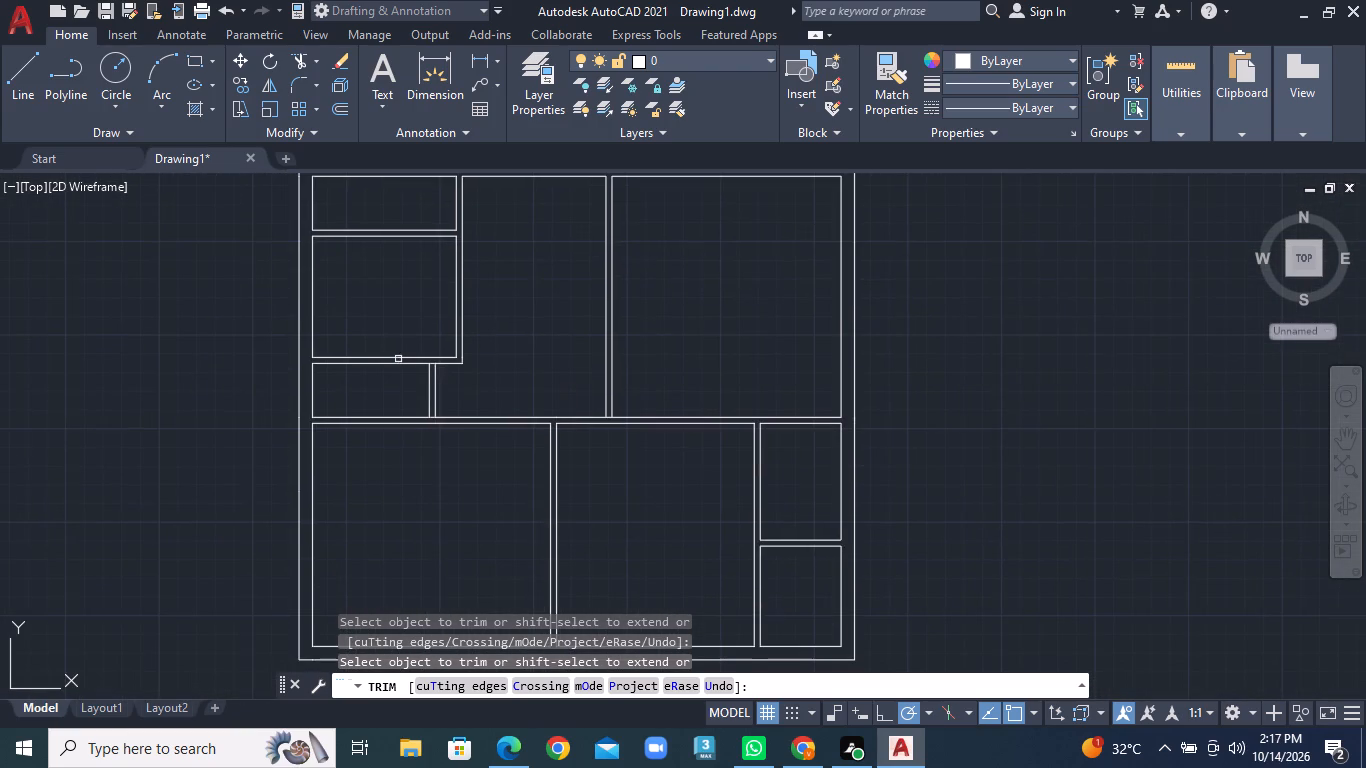
scroll(389, 352, up, 2)
click(497, 381)
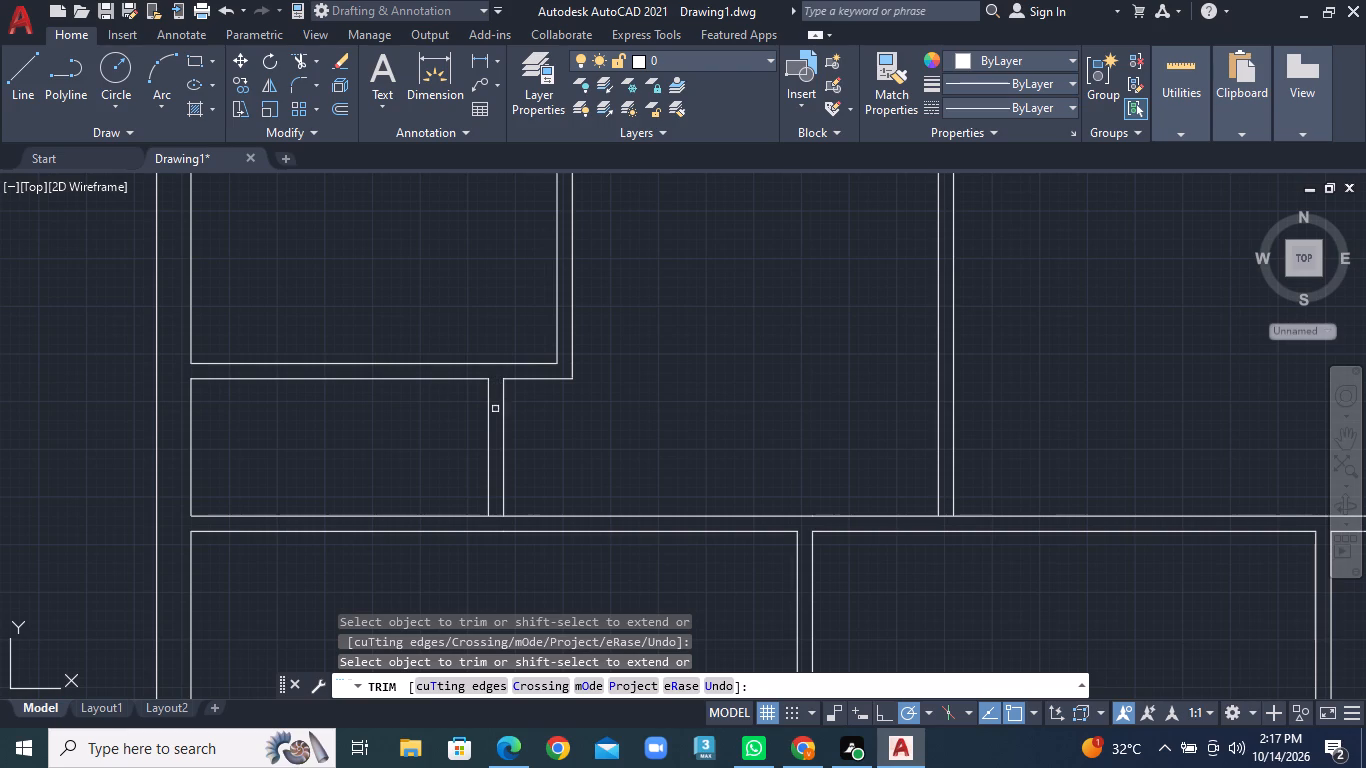
click(495, 514)
Join the two collinear segments of the bottom wall's inner line in the large lower-left room.
scroll(647, 478, down, 4)
middle_drag(713, 516, 537, 395)
scroll(515, 374, up, 1)
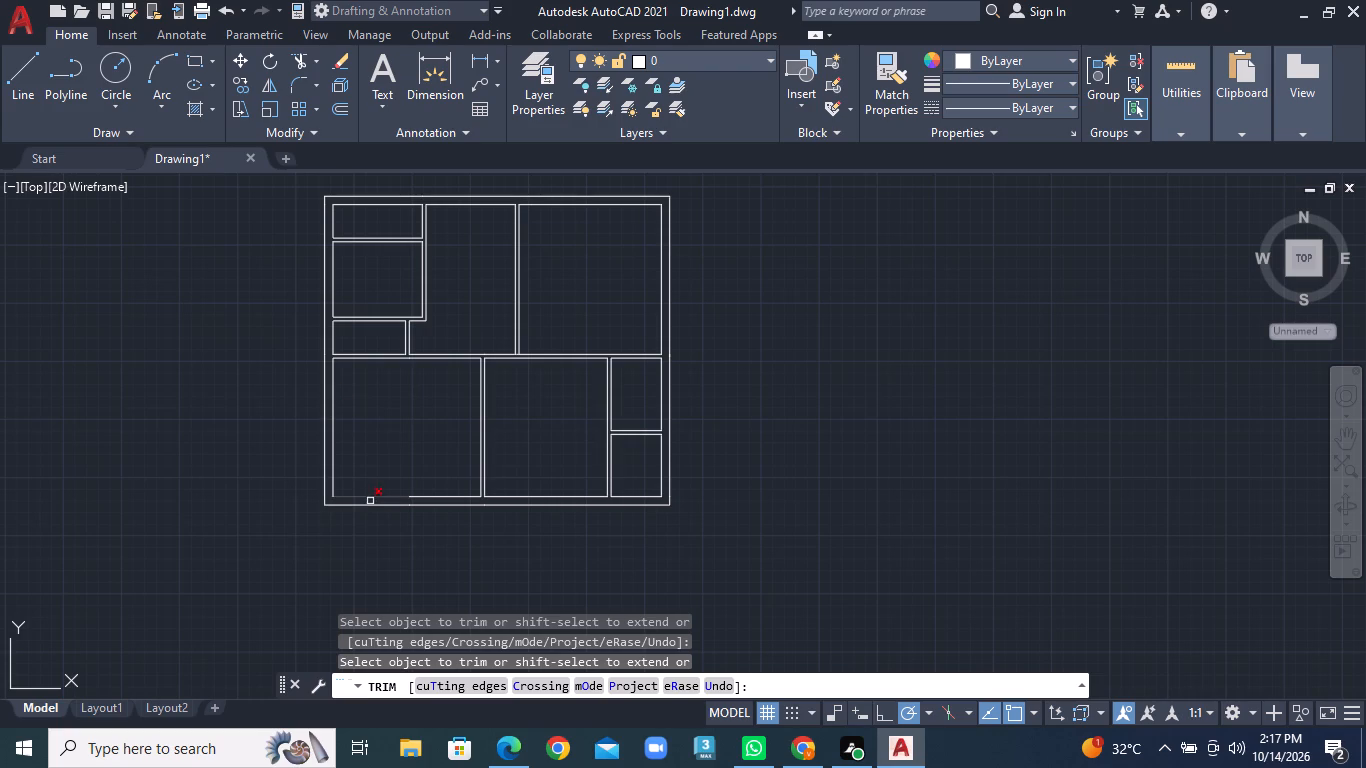
scroll(426, 493, up, 4)
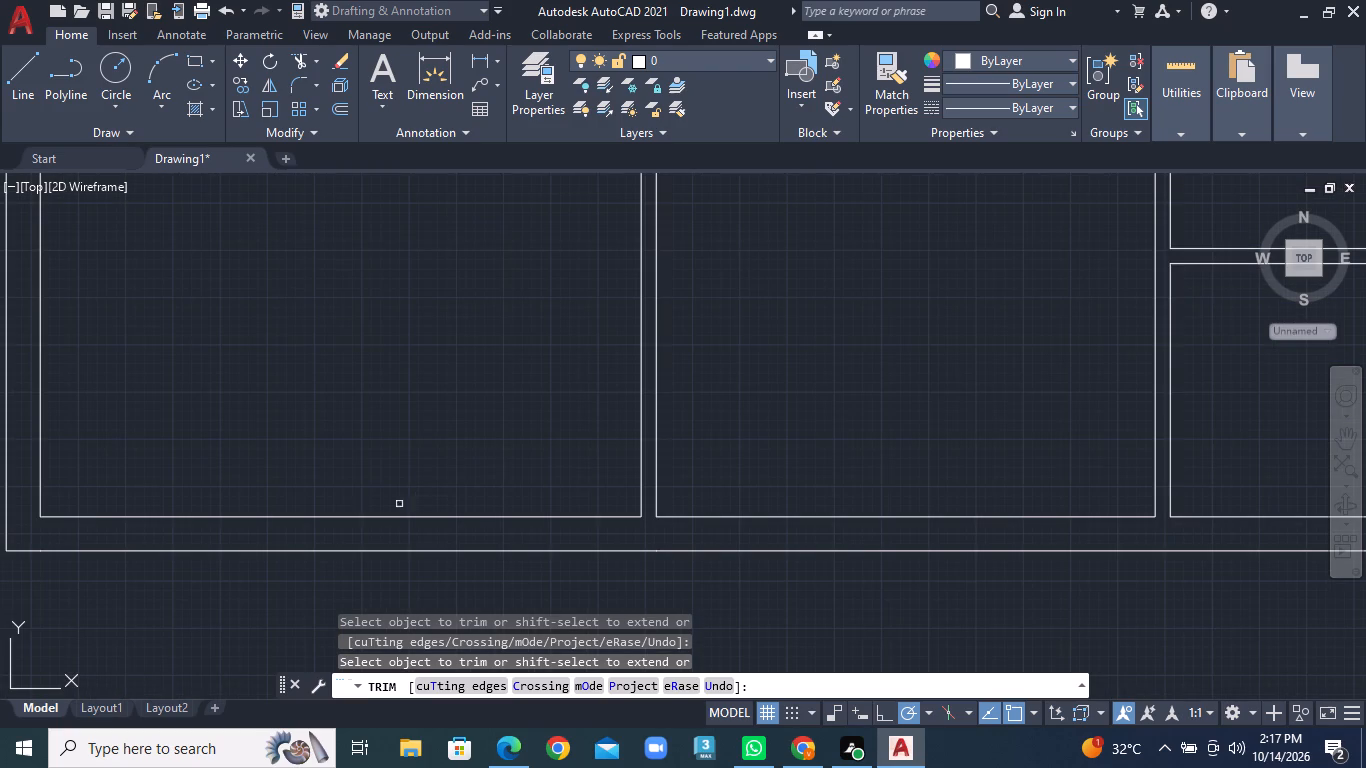
click(11, 93)
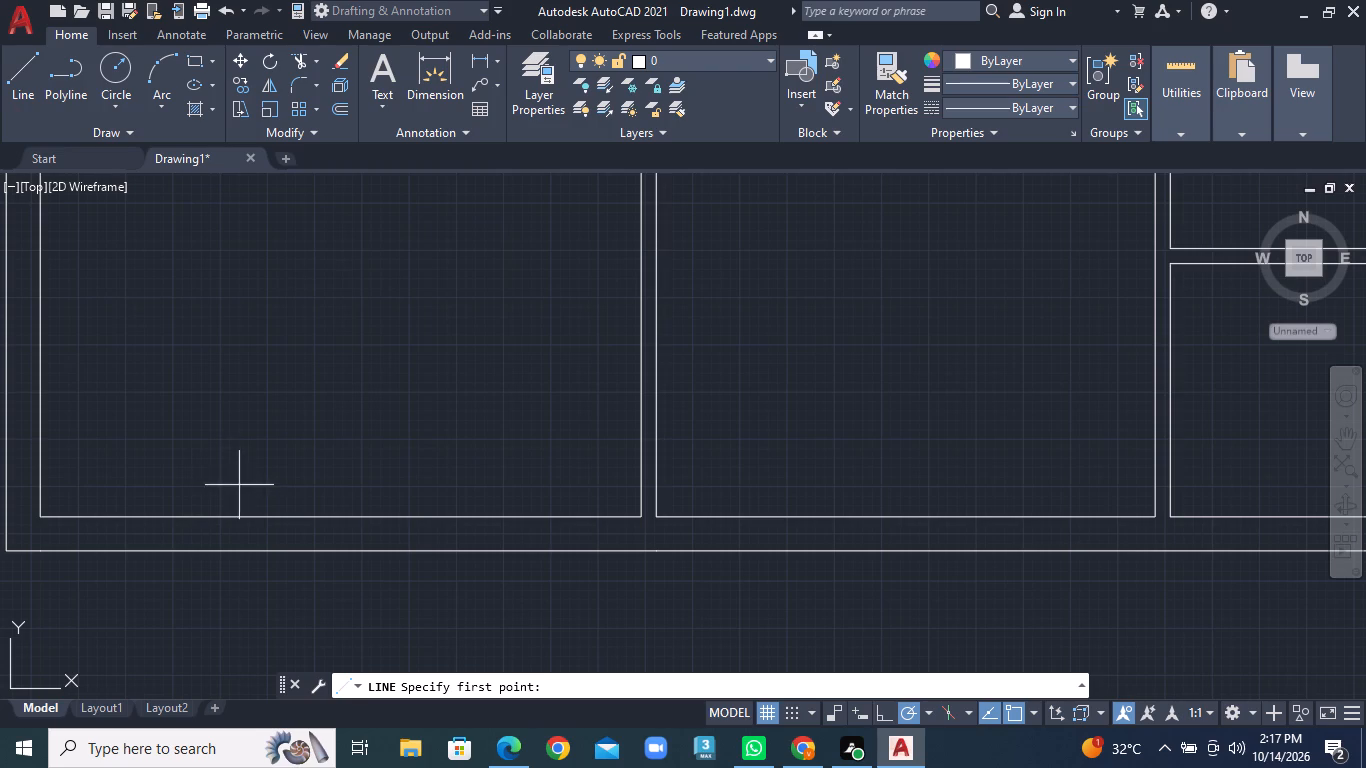
key(Escape)
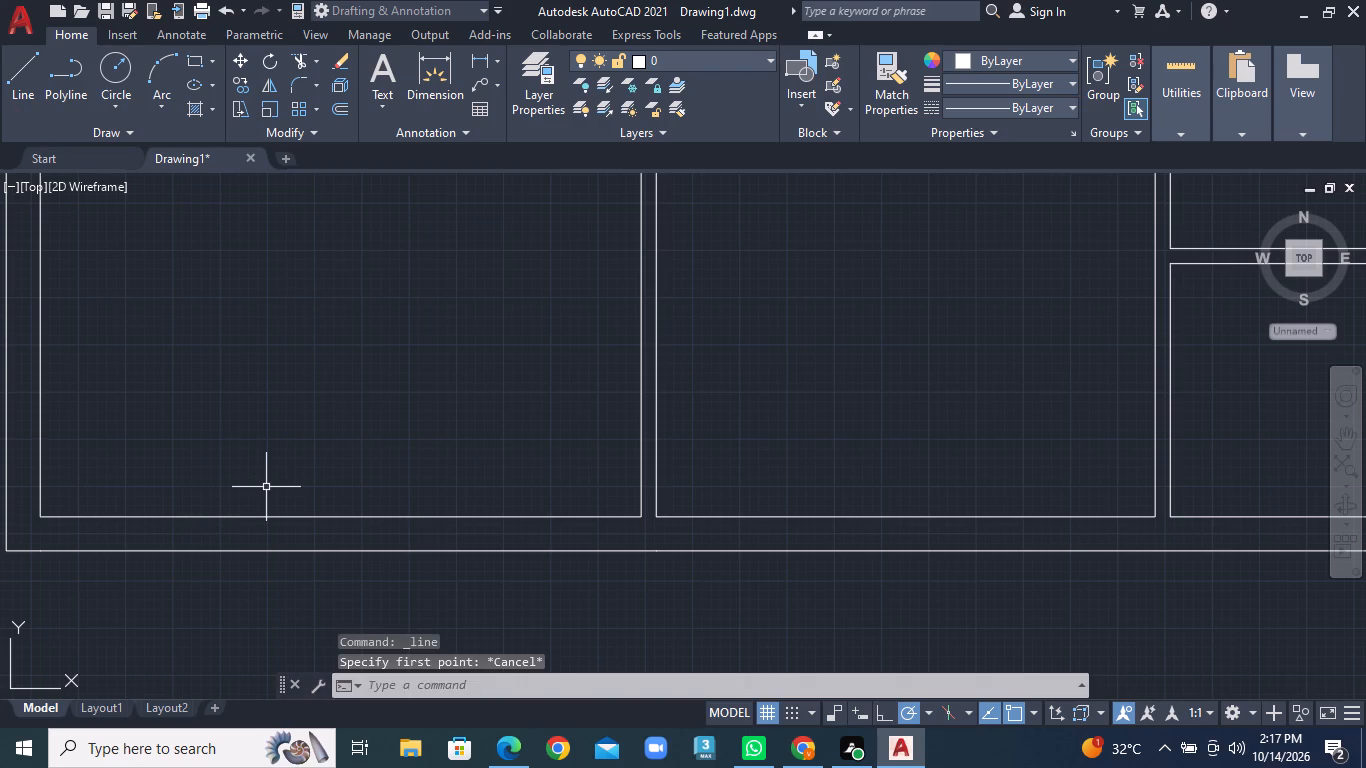
click(233, 514)
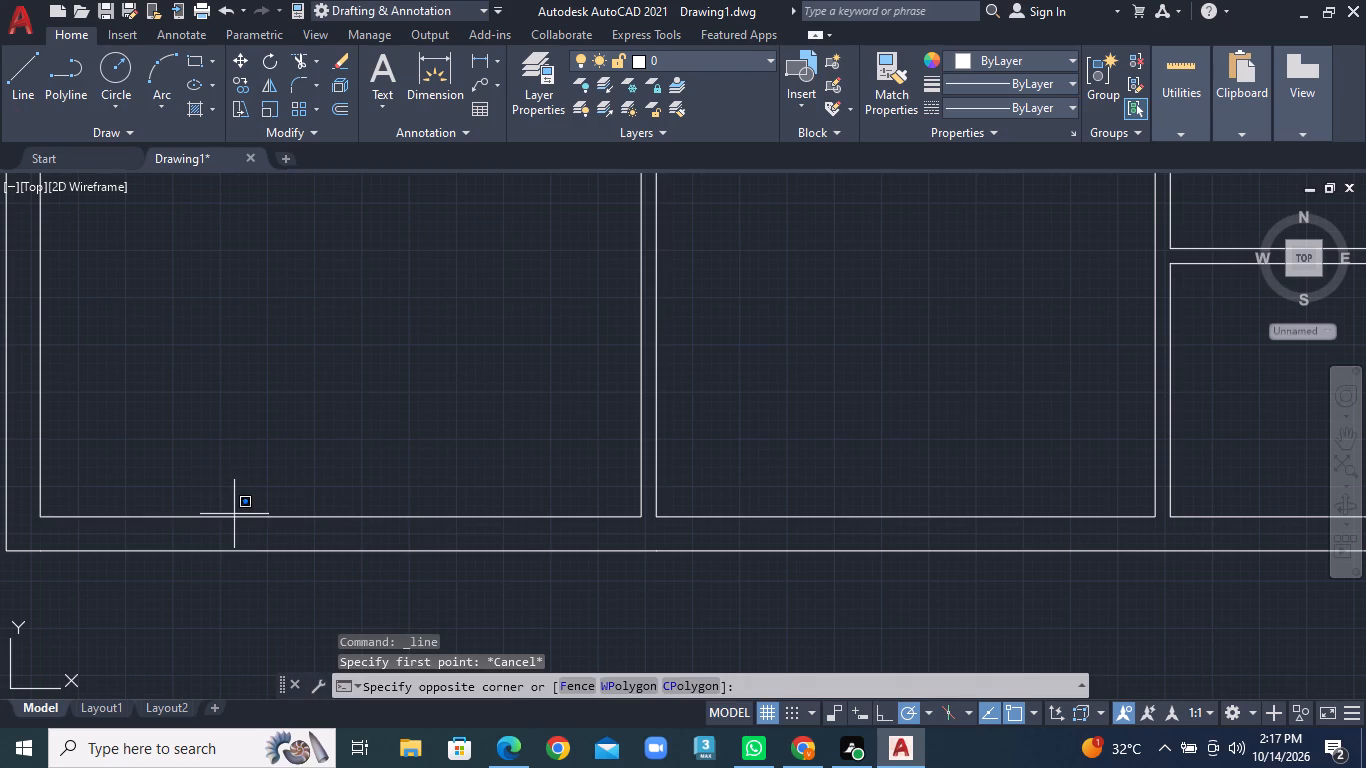
click(258, 516)
click(244, 518)
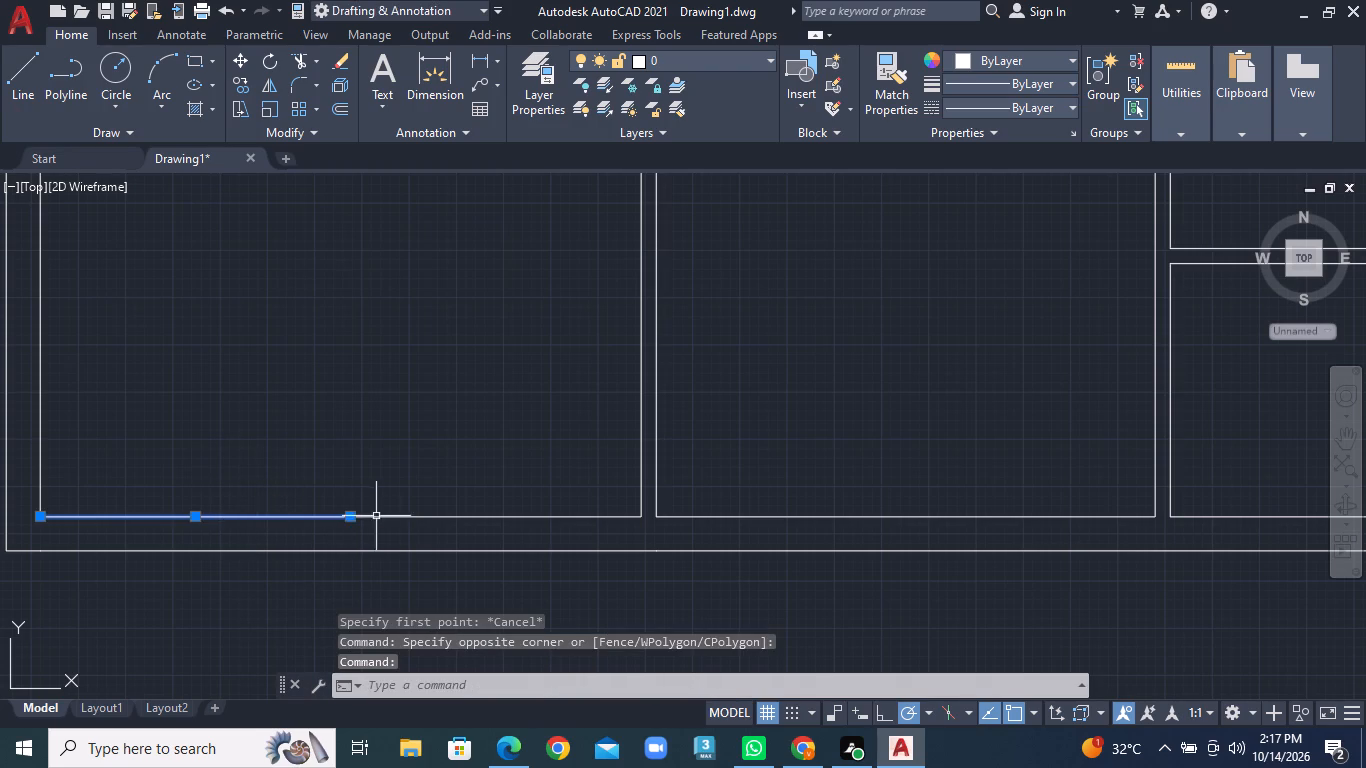
click(399, 517)
text(JOIN)
key(Return)
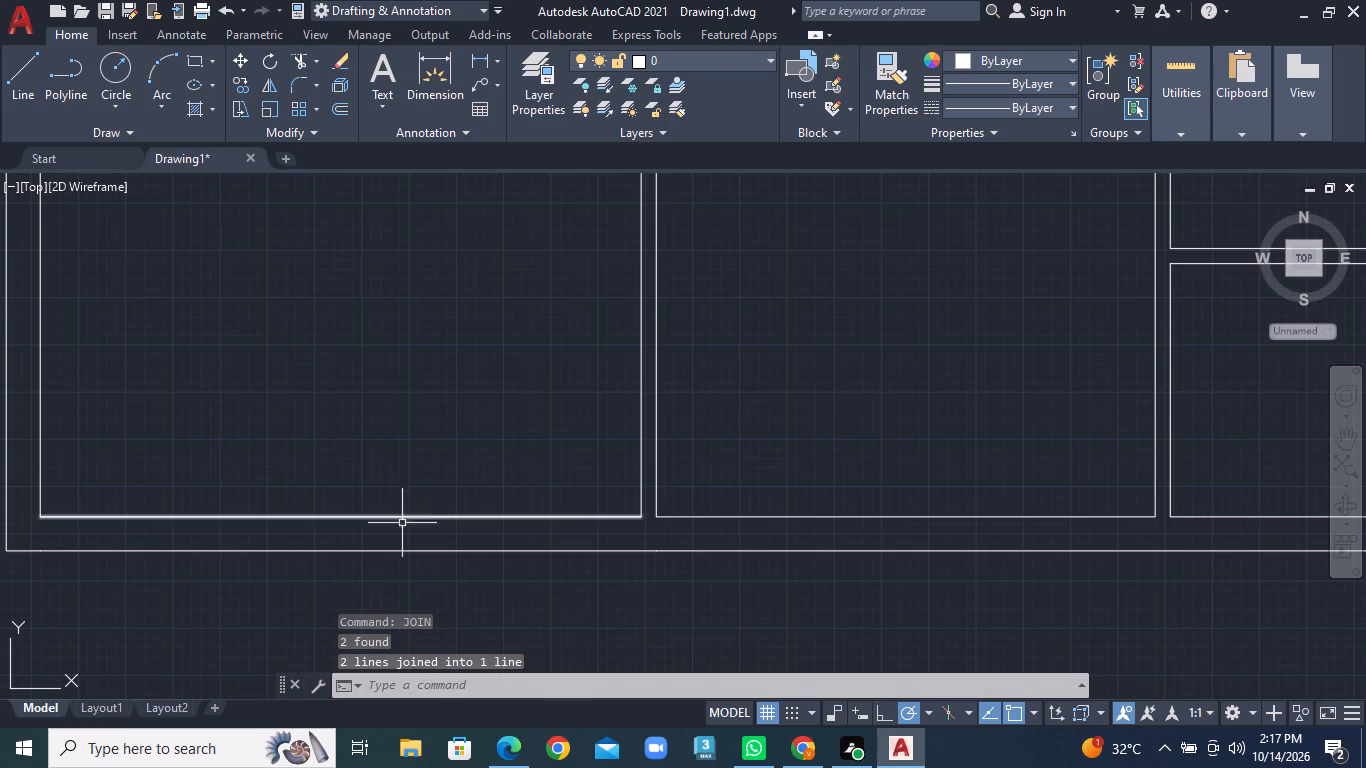
Join the four collinear segments of the bottom wall's outer line into one line, including the short piece at the lower-left corner.
click(234, 550)
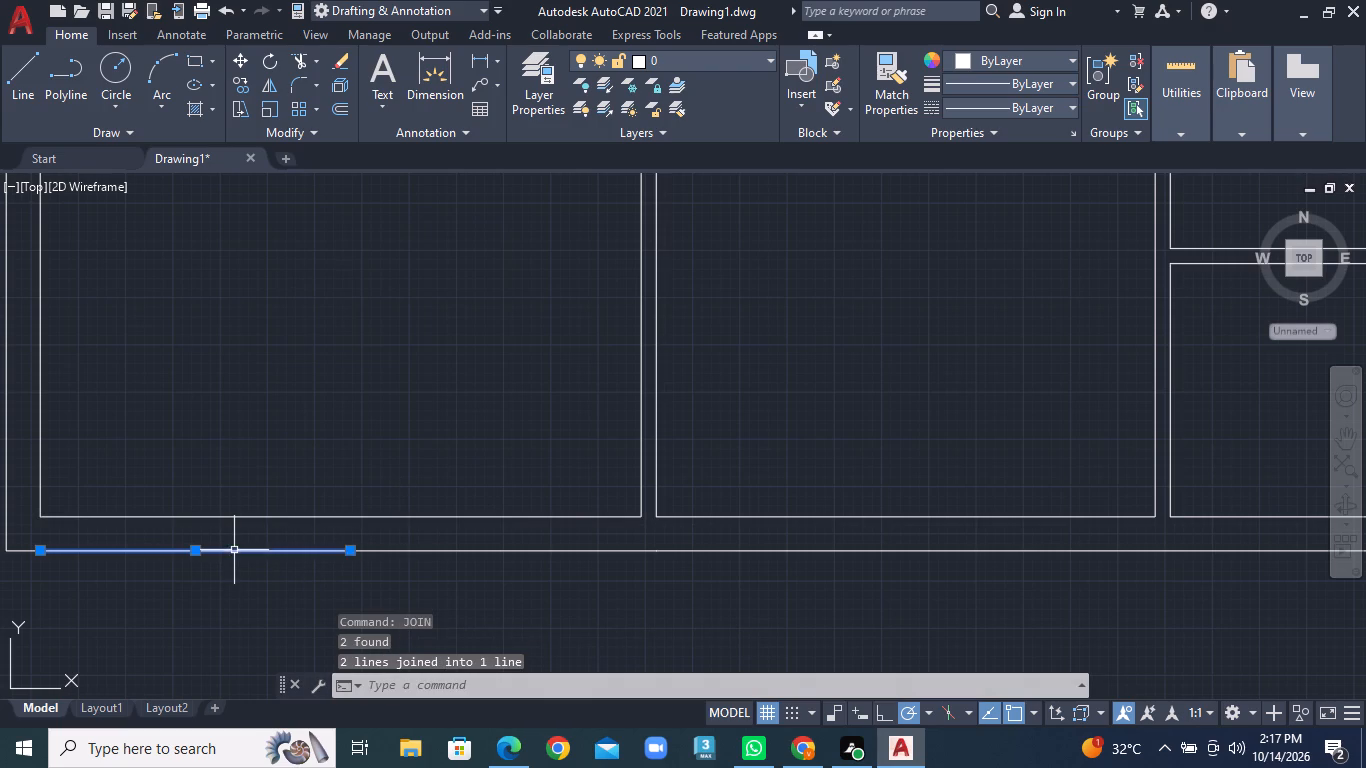
click(375, 551)
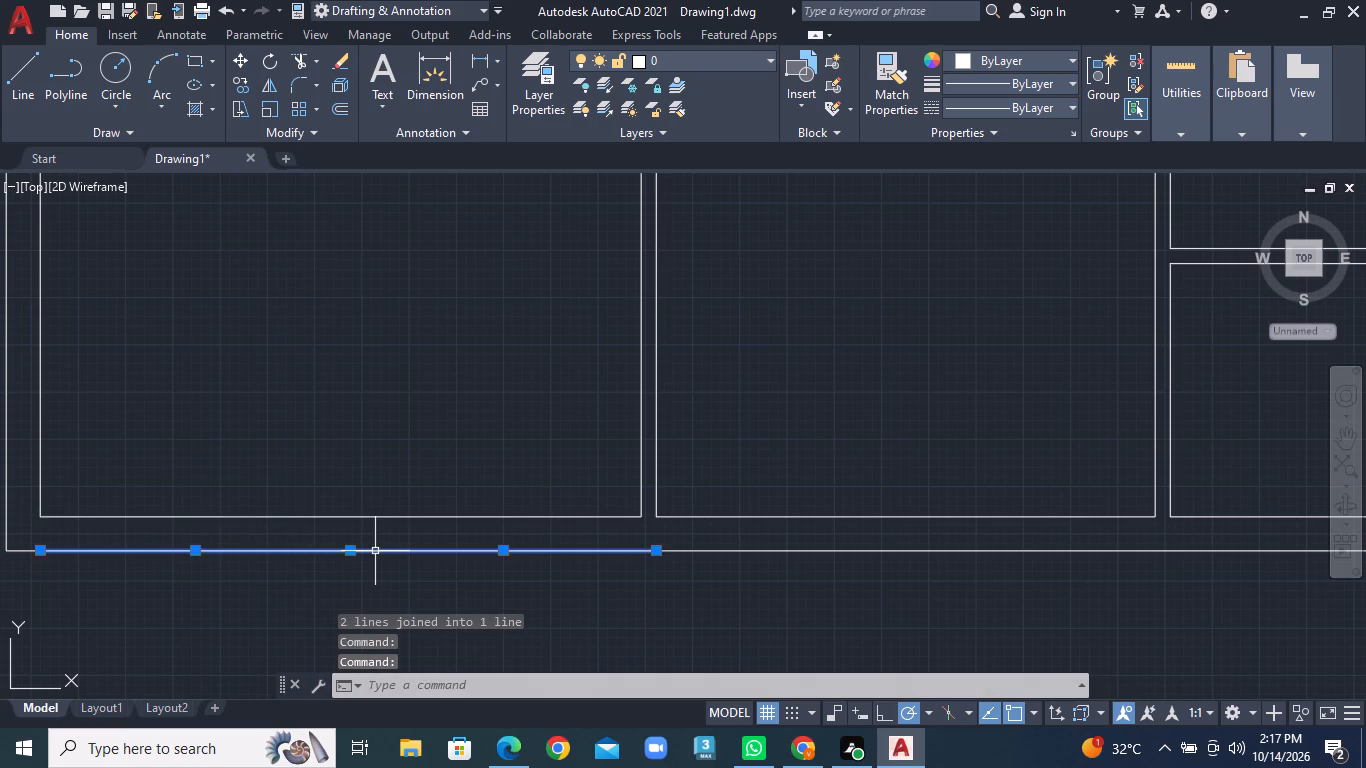
click(705, 548)
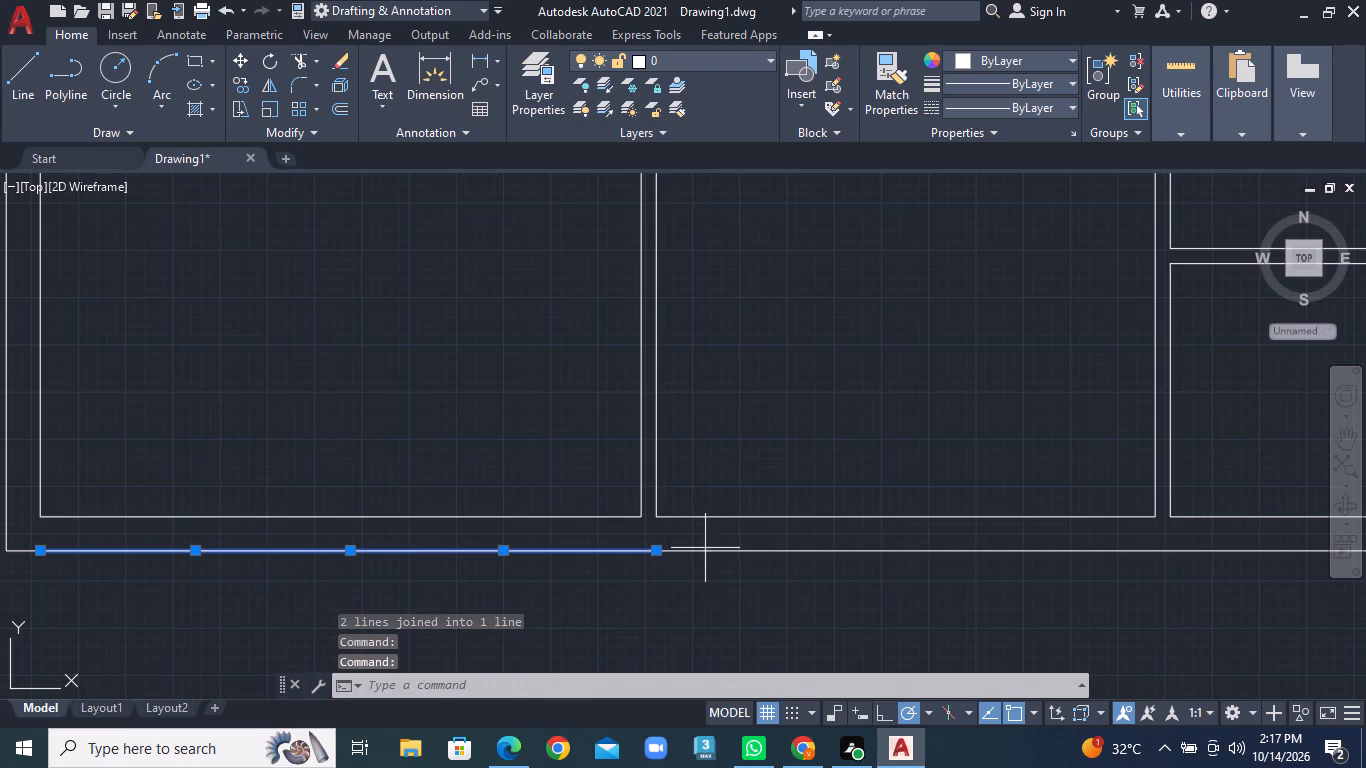
click(710, 549)
click(701, 552)
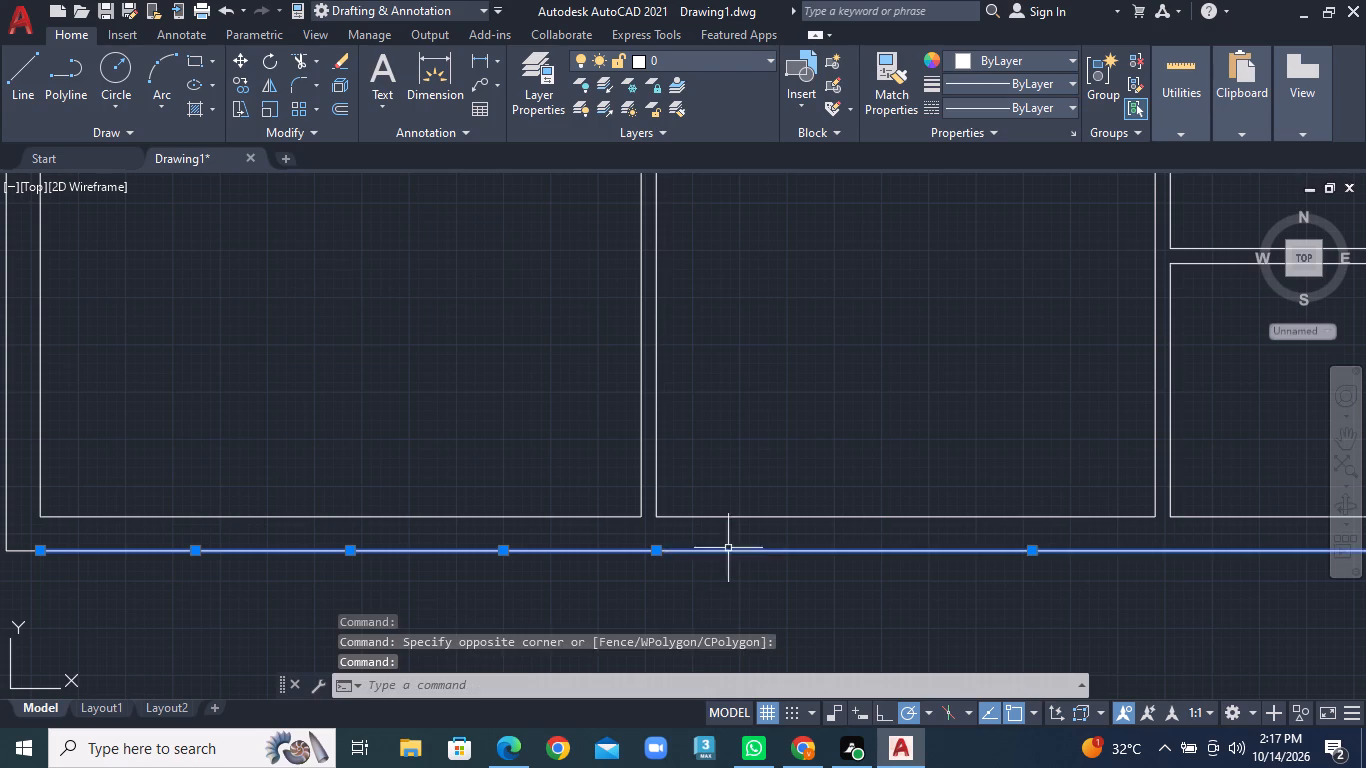
scroll(822, 536, down, 2)
scroll(831, 541, up, 1)
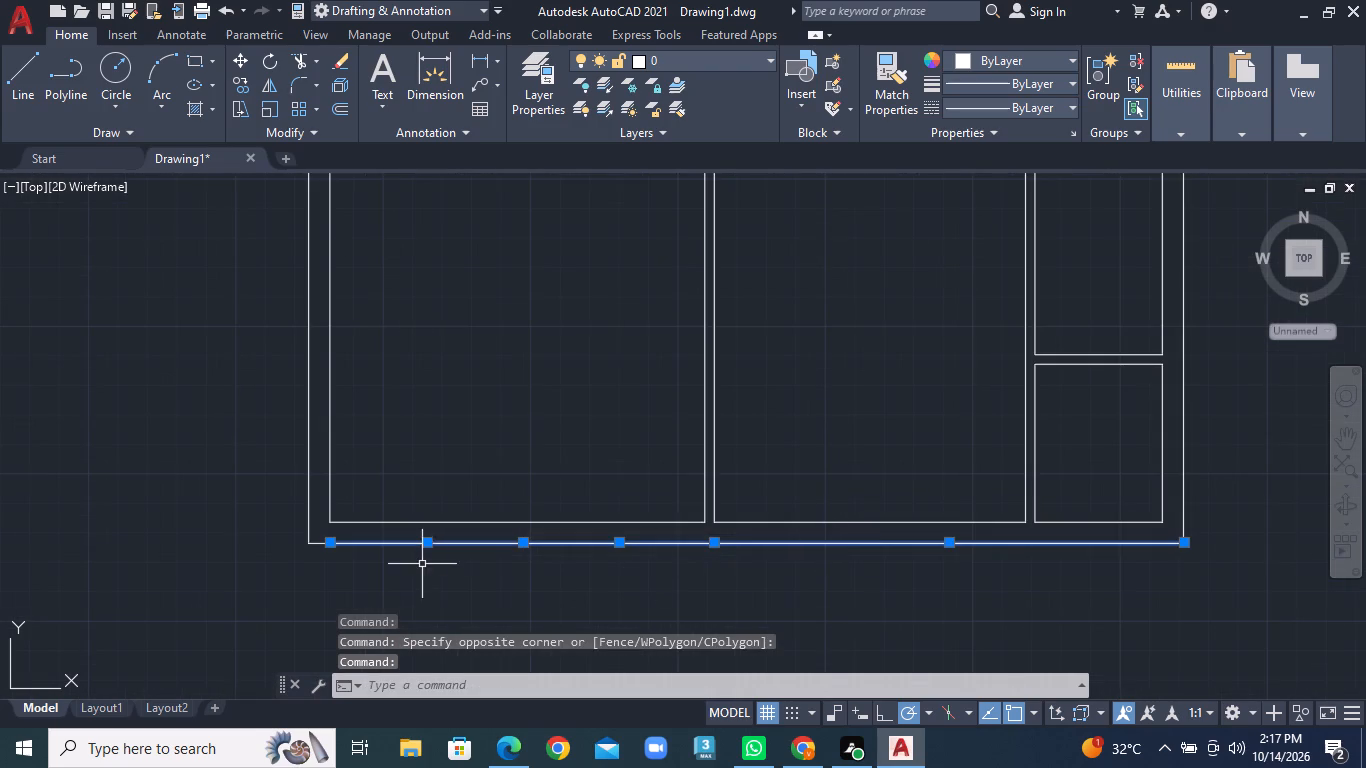
scroll(422, 557, up, 3)
middle_drag(112, 517, 243, 509)
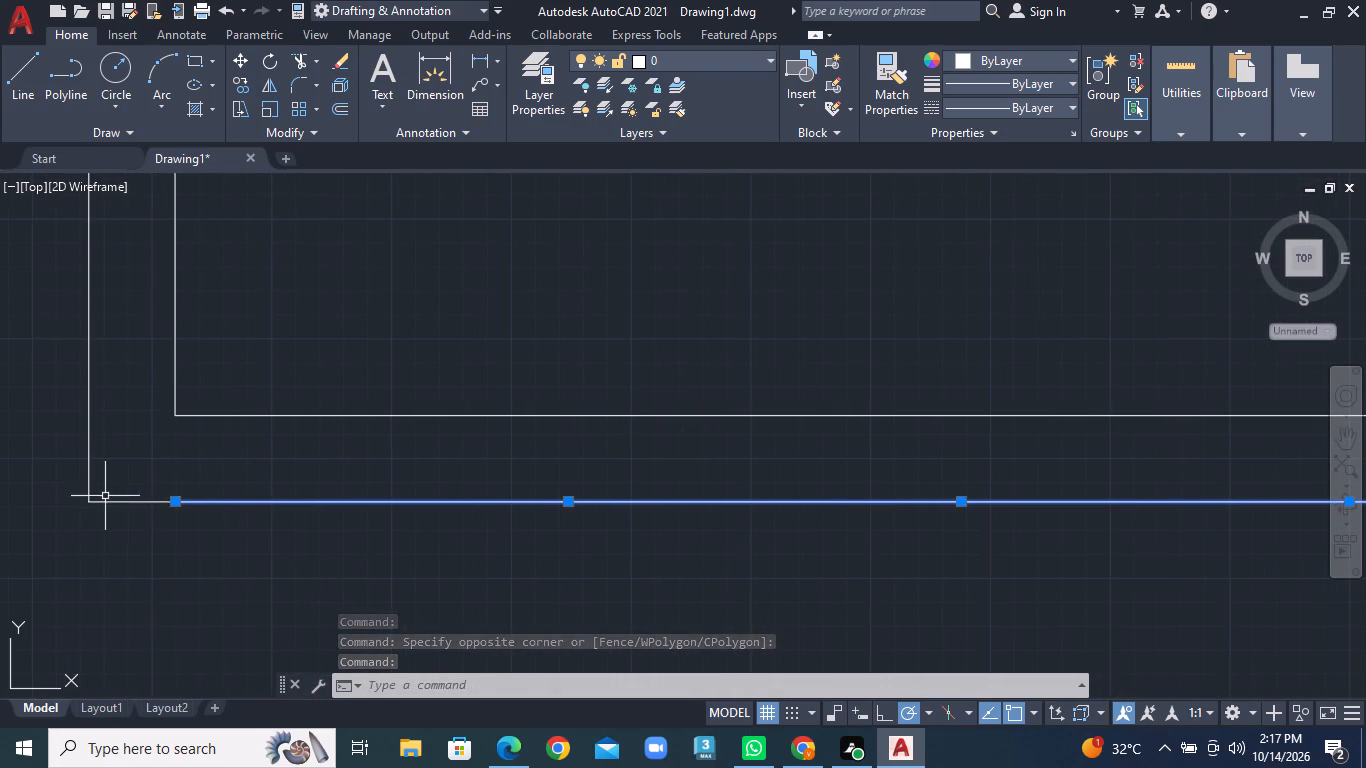
click(112, 501)
scroll(566, 495, down, 2)
middle_drag(933, 521, 453, 511)
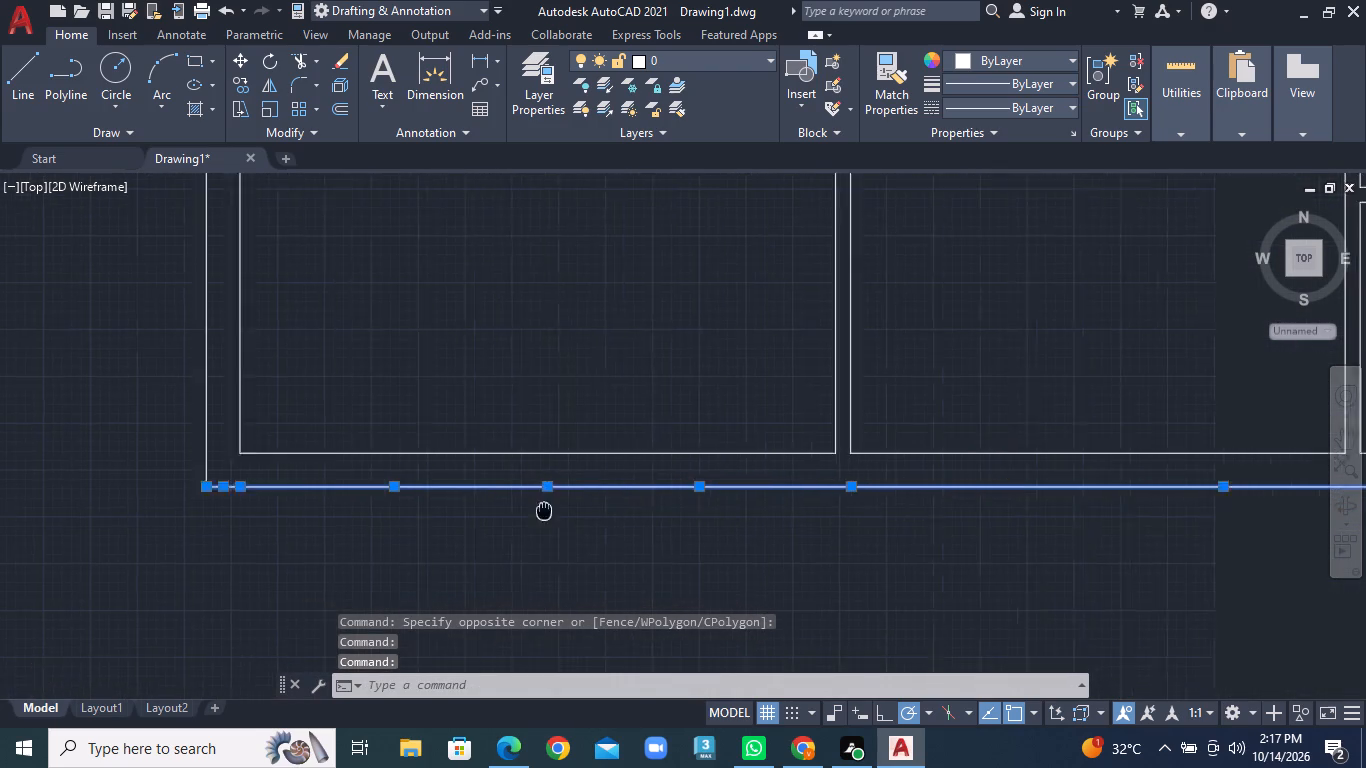
middle_drag(453, 511, 389, 511)
text(JOIN)
key(Return)
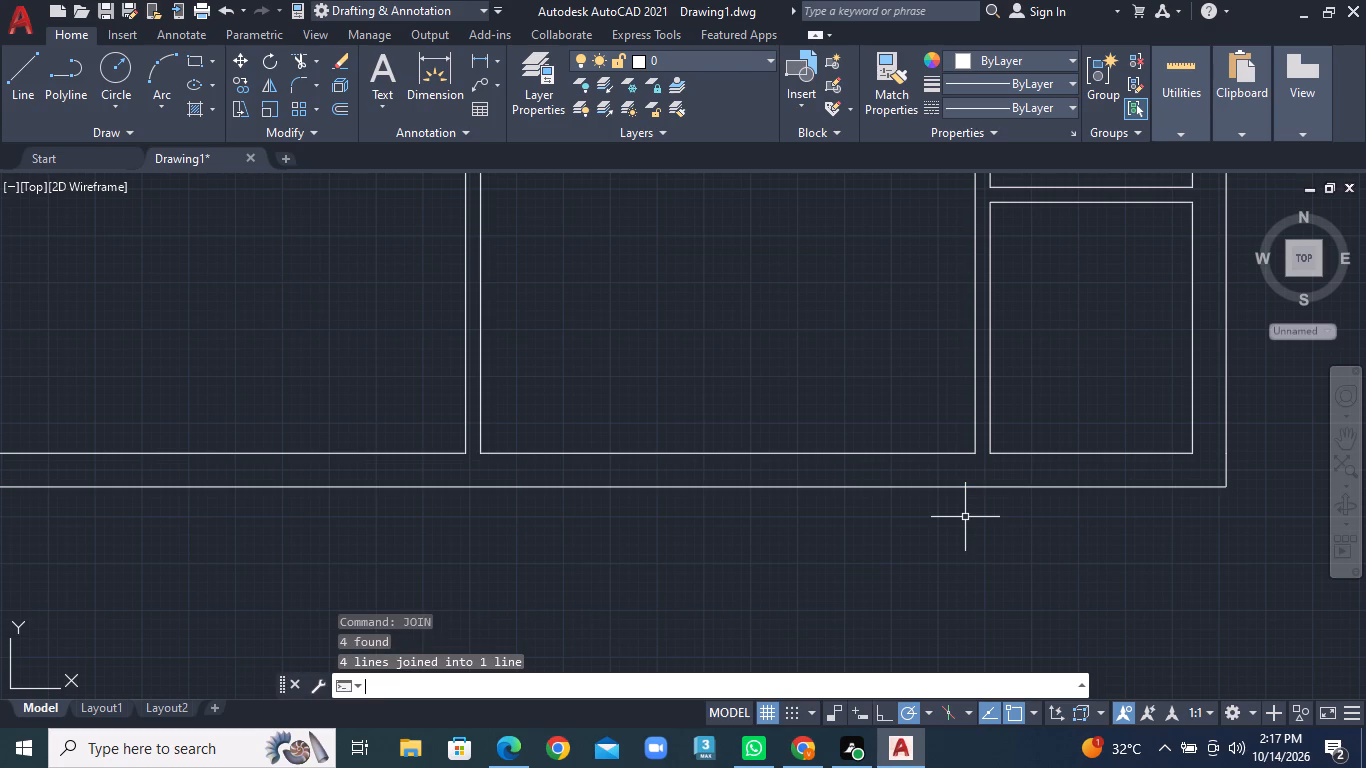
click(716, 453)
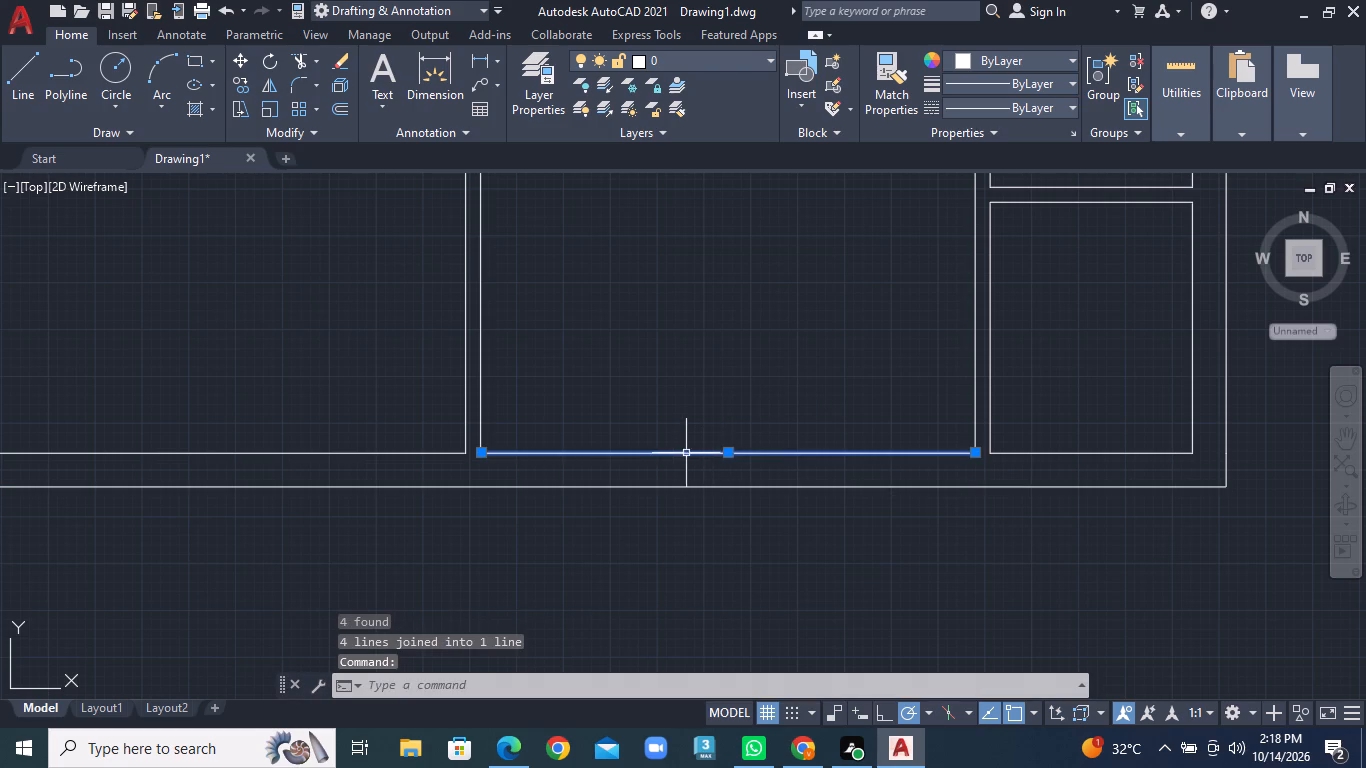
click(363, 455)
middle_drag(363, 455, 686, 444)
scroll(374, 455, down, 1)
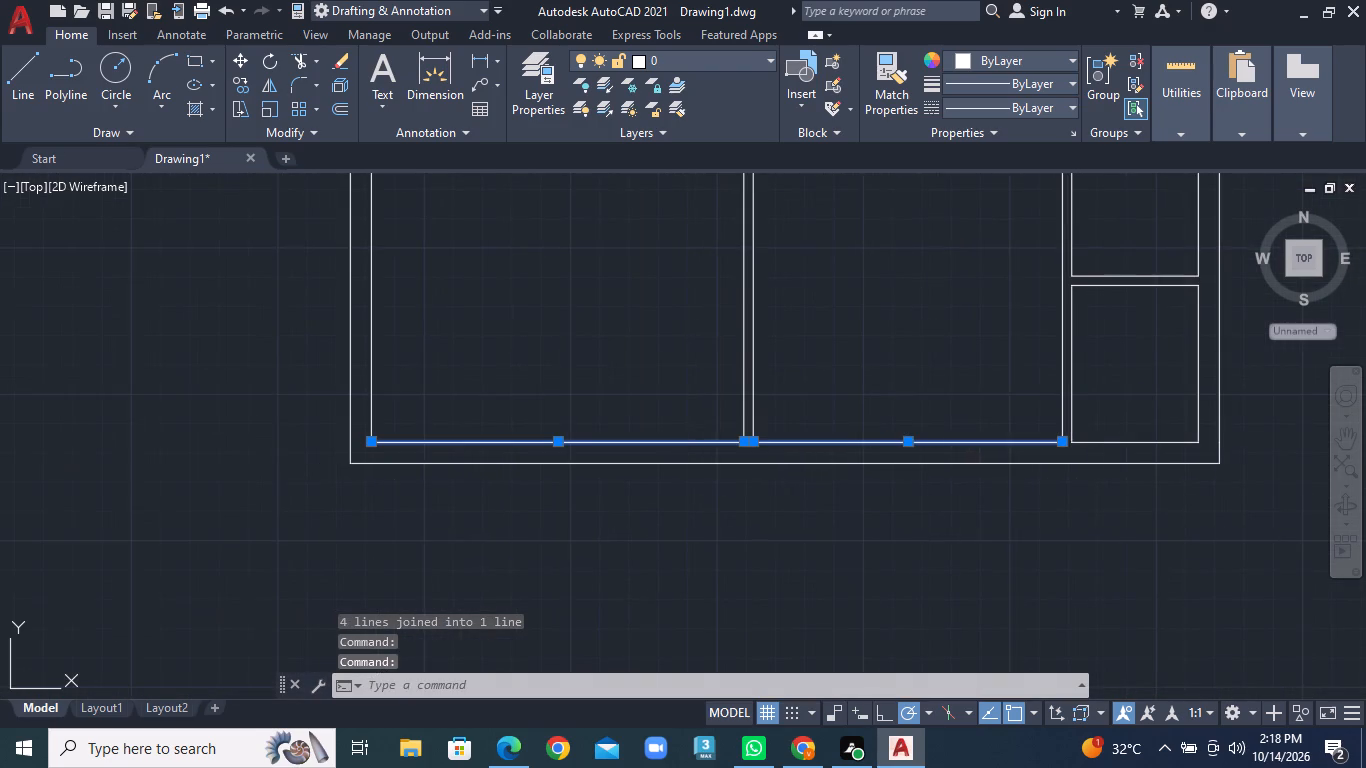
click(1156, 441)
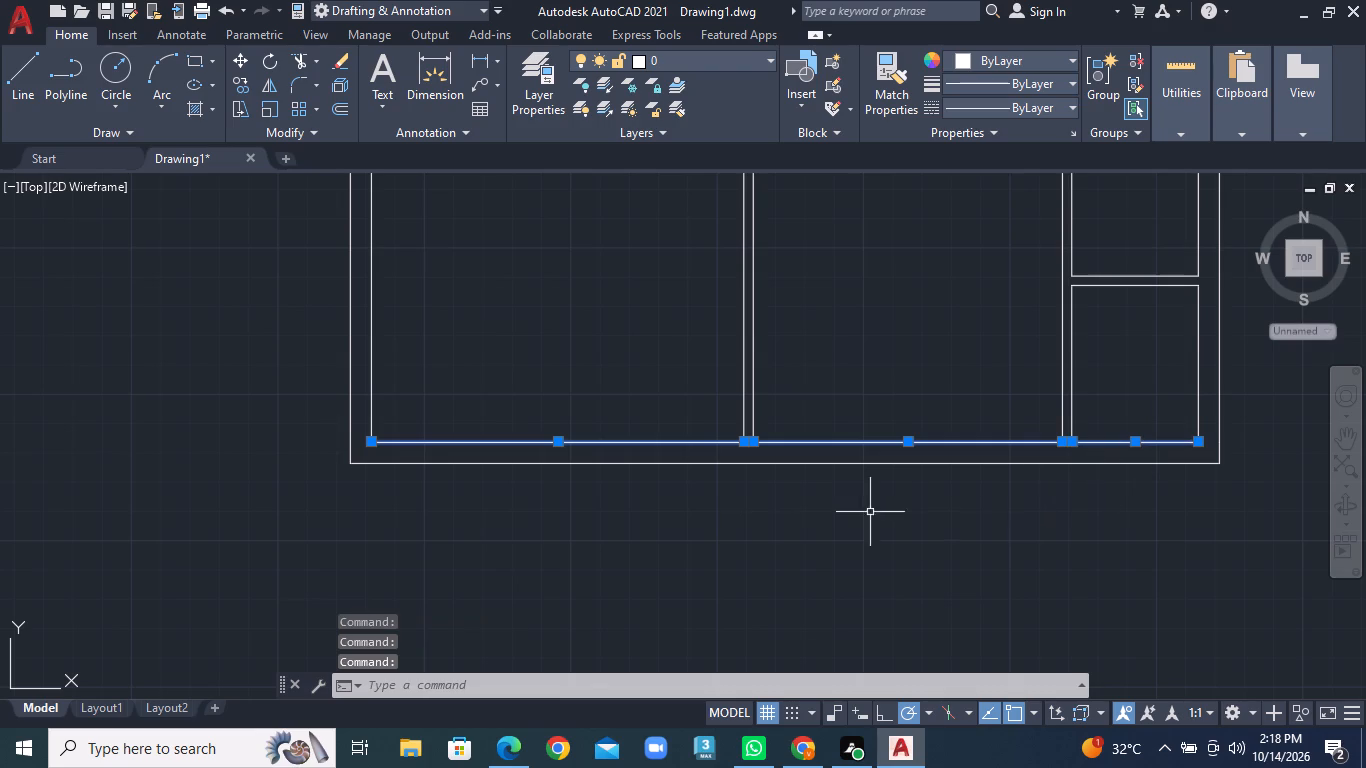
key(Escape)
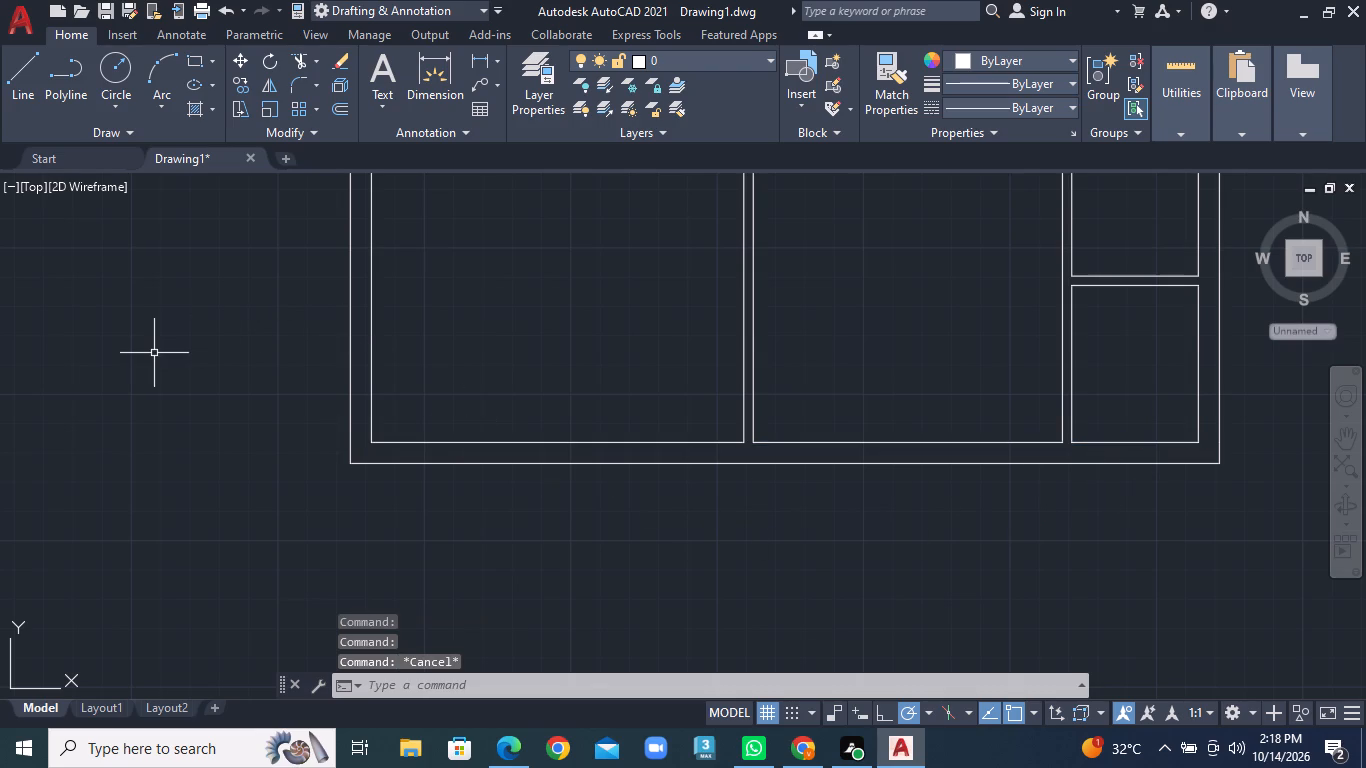
Offset the left line of the long upper partition 6' to the left into the middle upper room.
scroll(240, 553, down, 1)
middle_drag(609, 380, 519, 550)
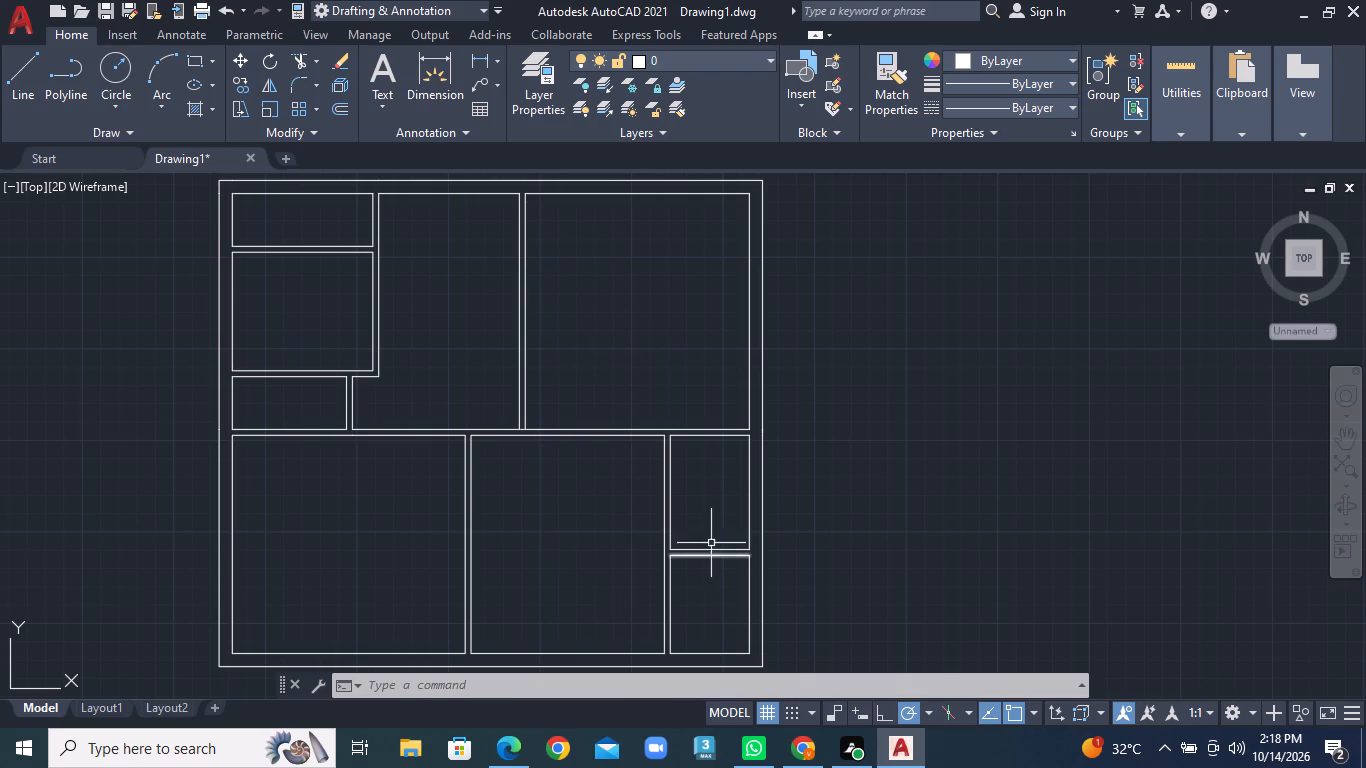
middle_drag(551, 295, 549, 465)
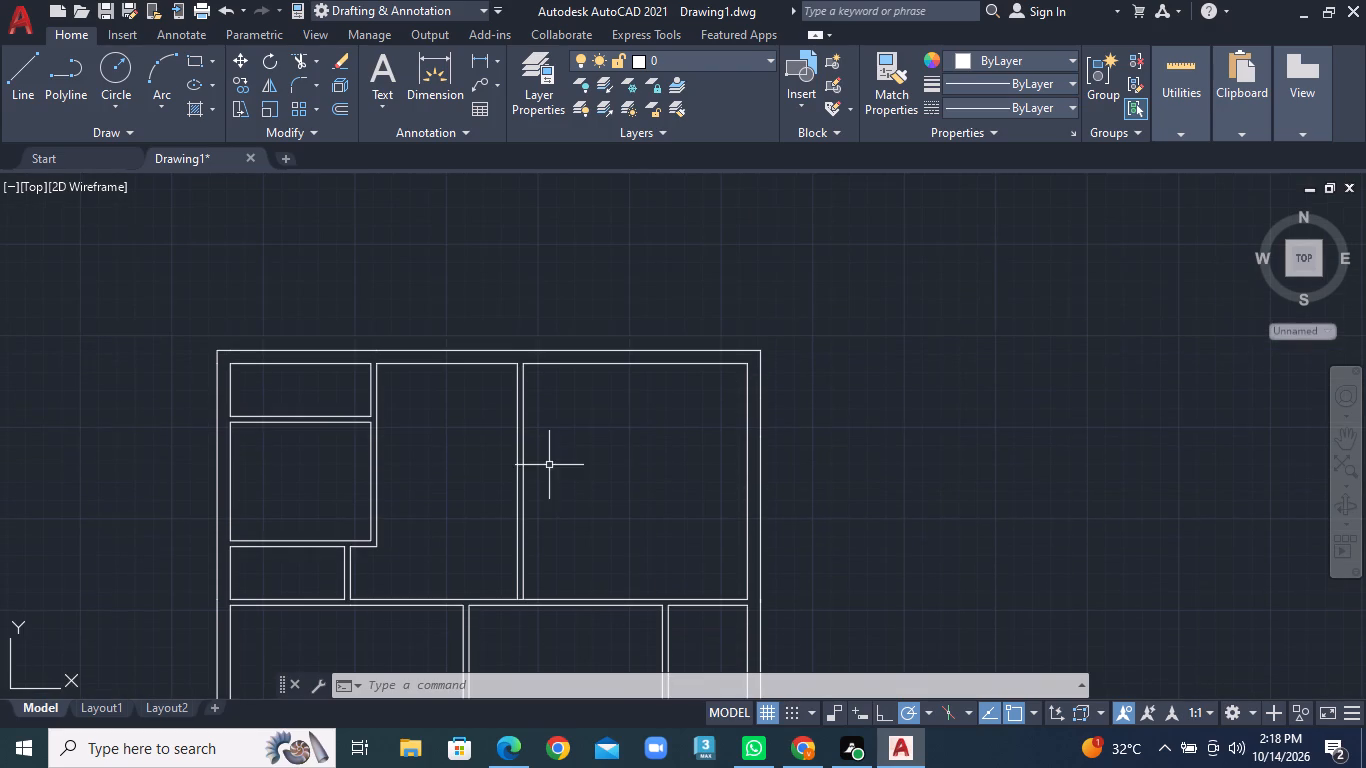
click(340, 114)
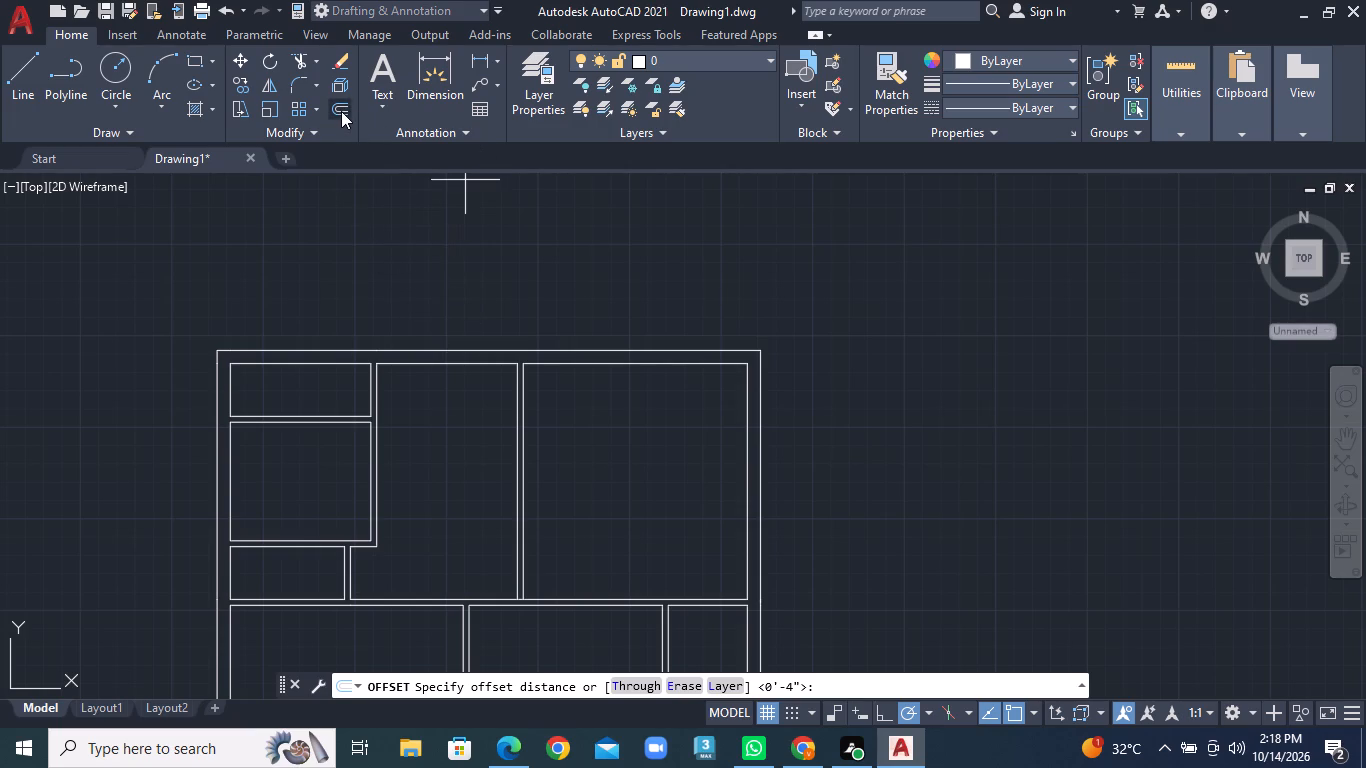
click(341, 111)
text(6')
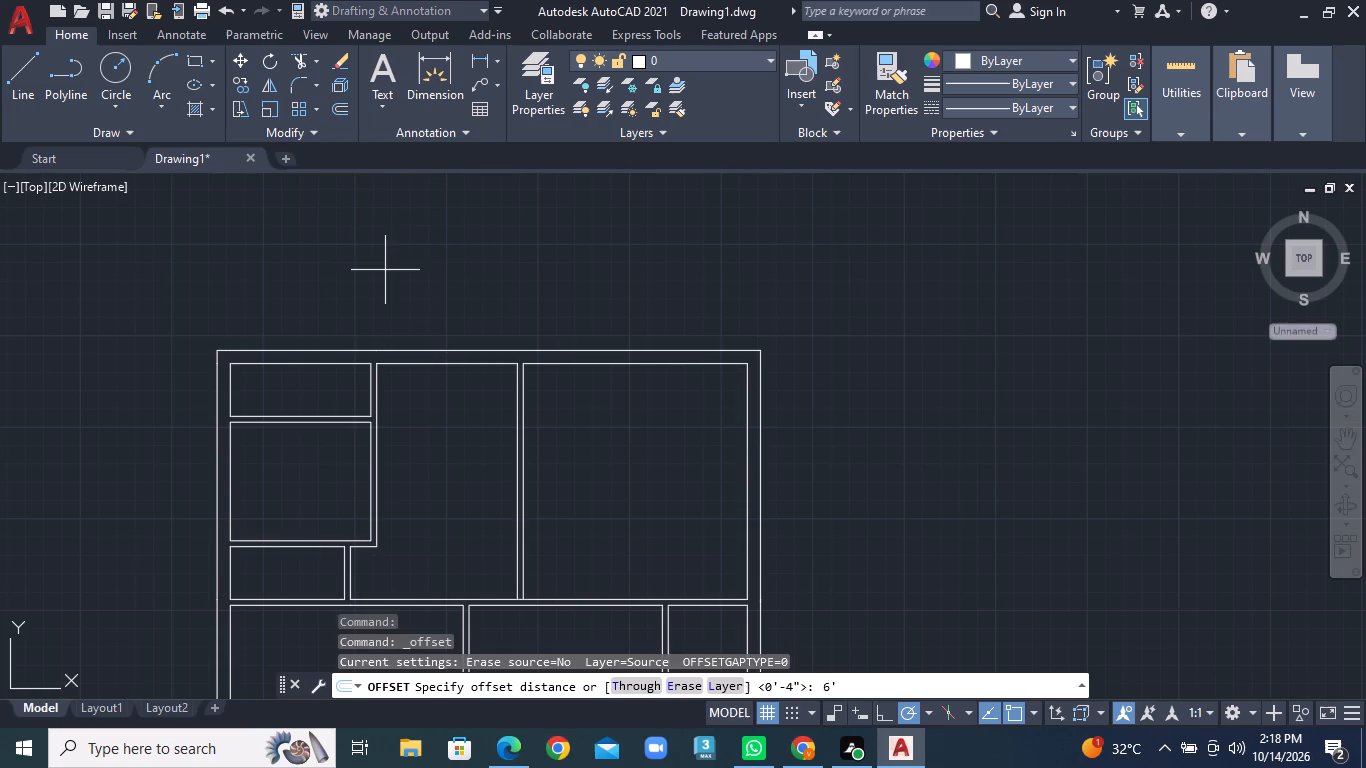
key(Return)
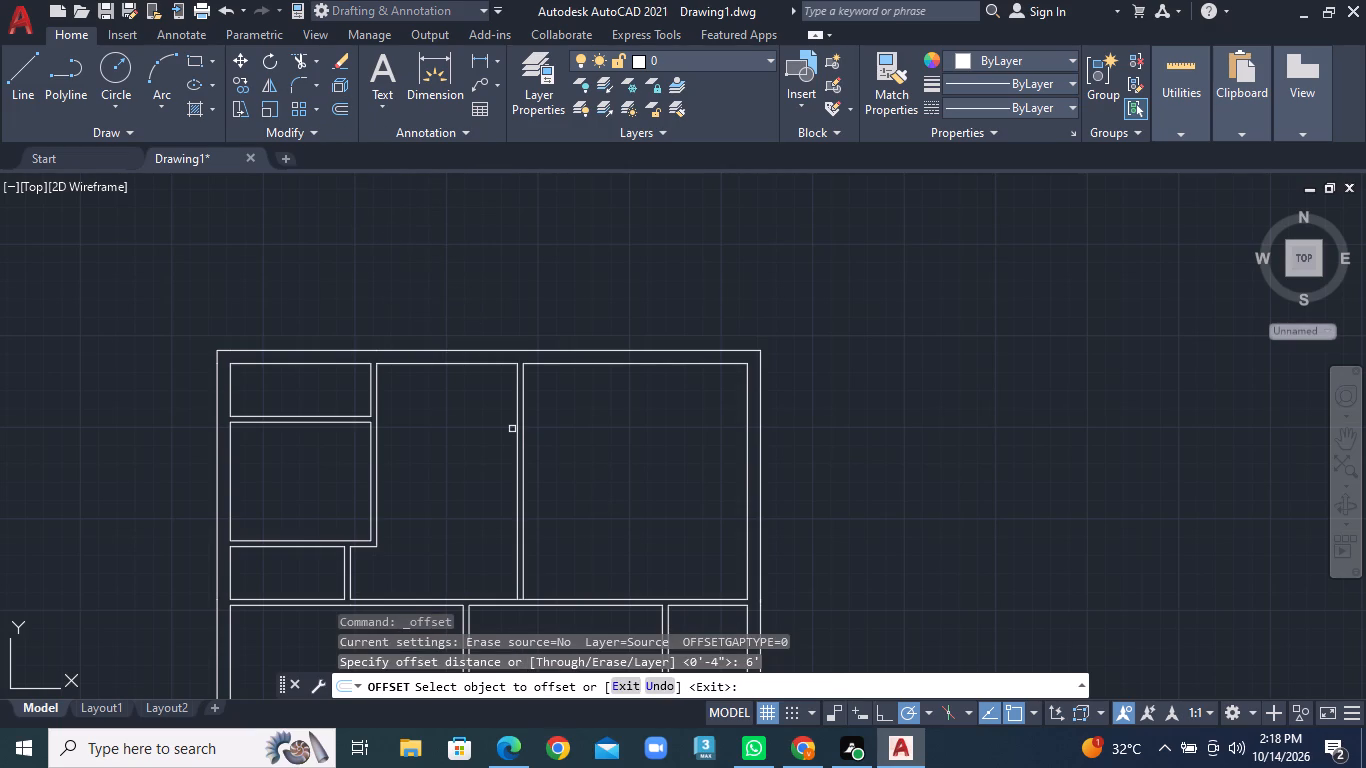
click(515, 424)
double_click(501, 422)
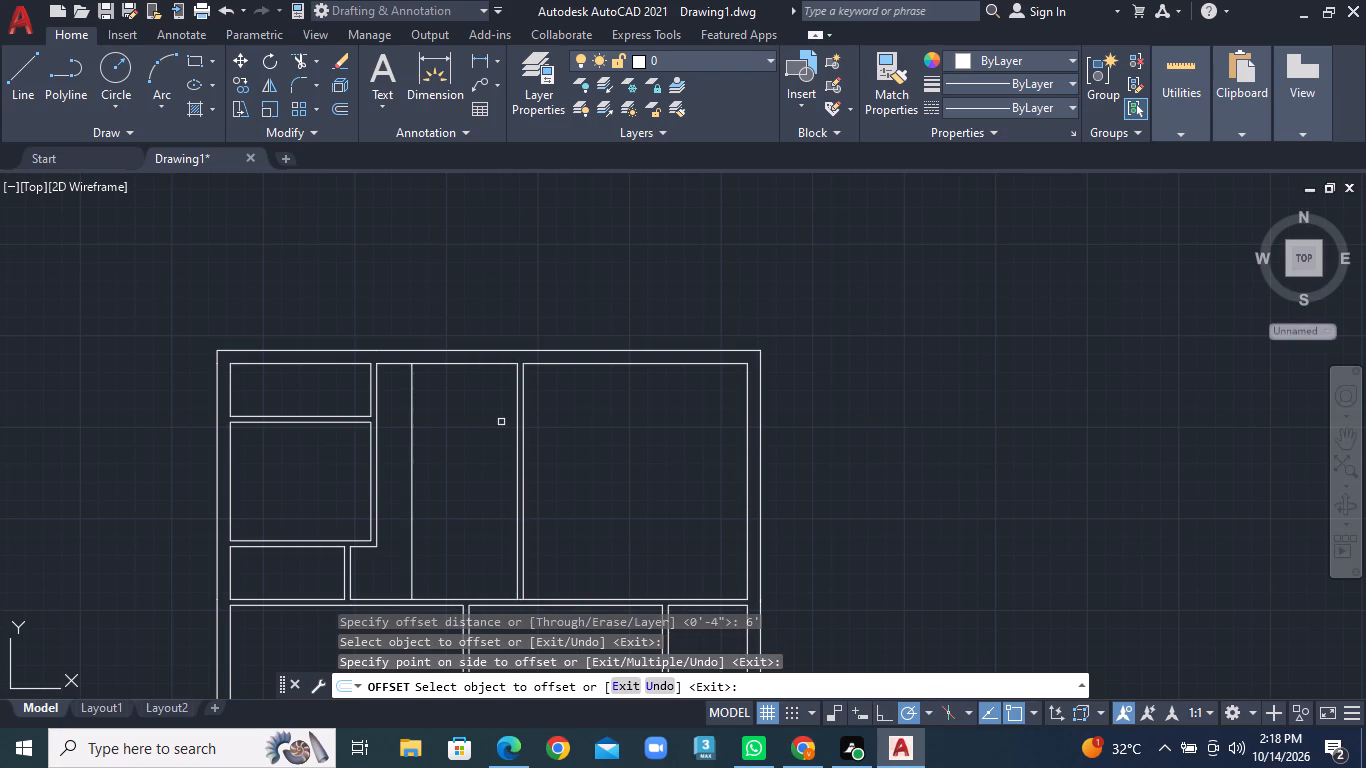
Offset the new vertical line in the middle upper room 4" to the left to form a partition wall.
click(345, 103)
text(4")
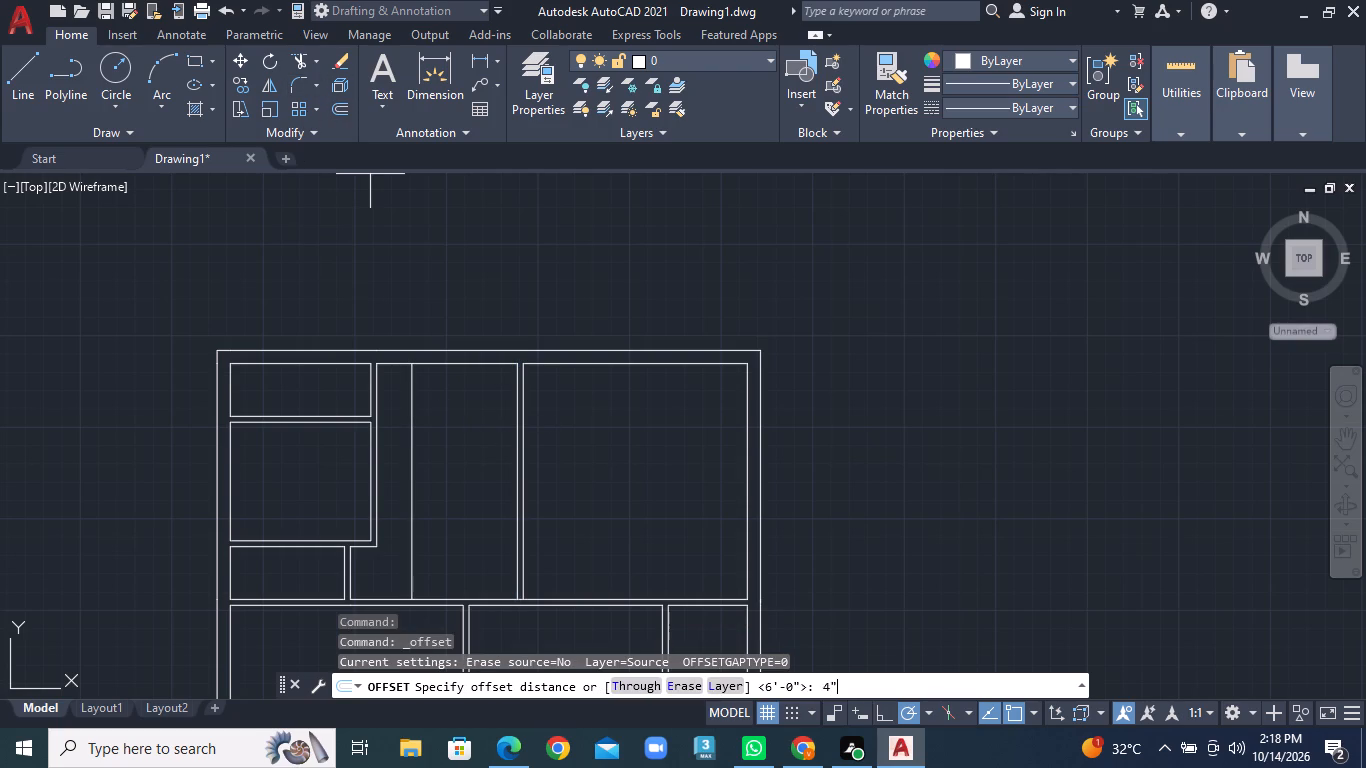
key(Return)
click(411, 411)
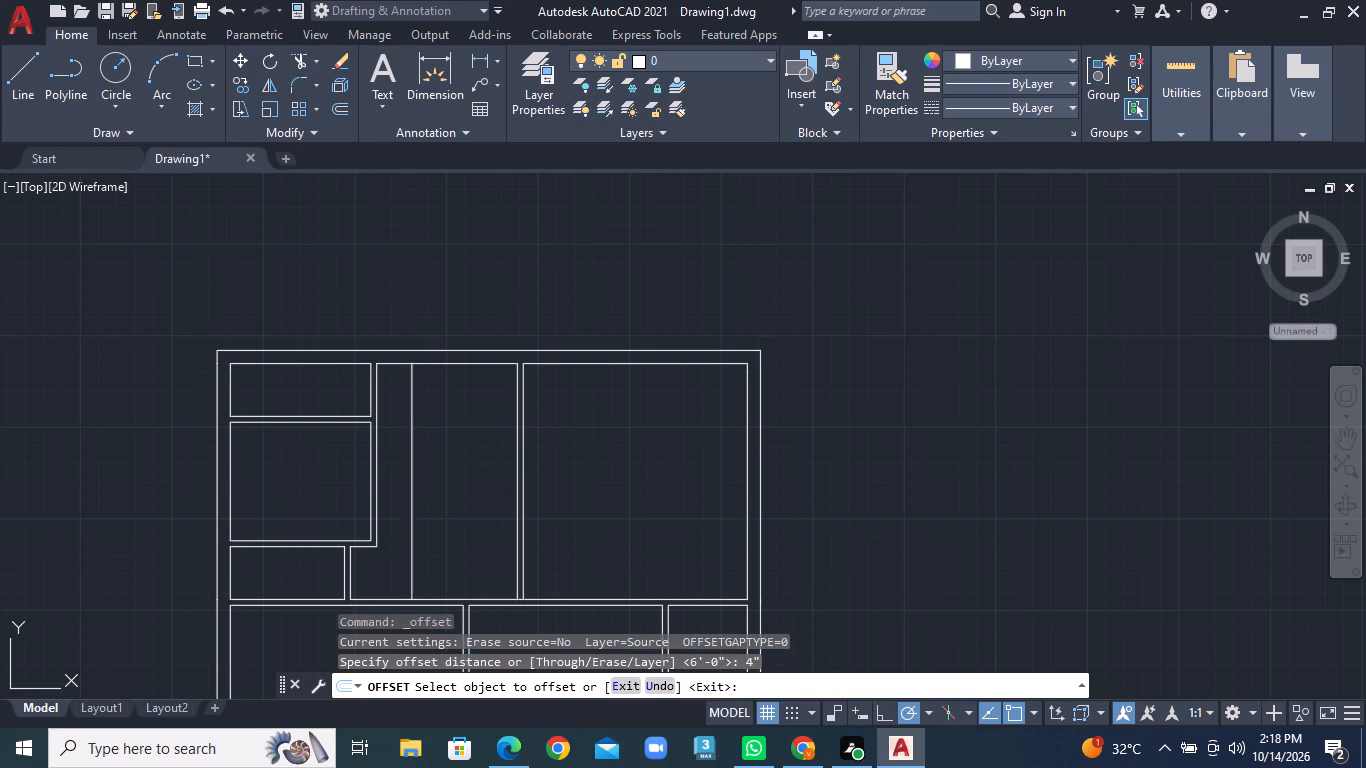
click(400, 411)
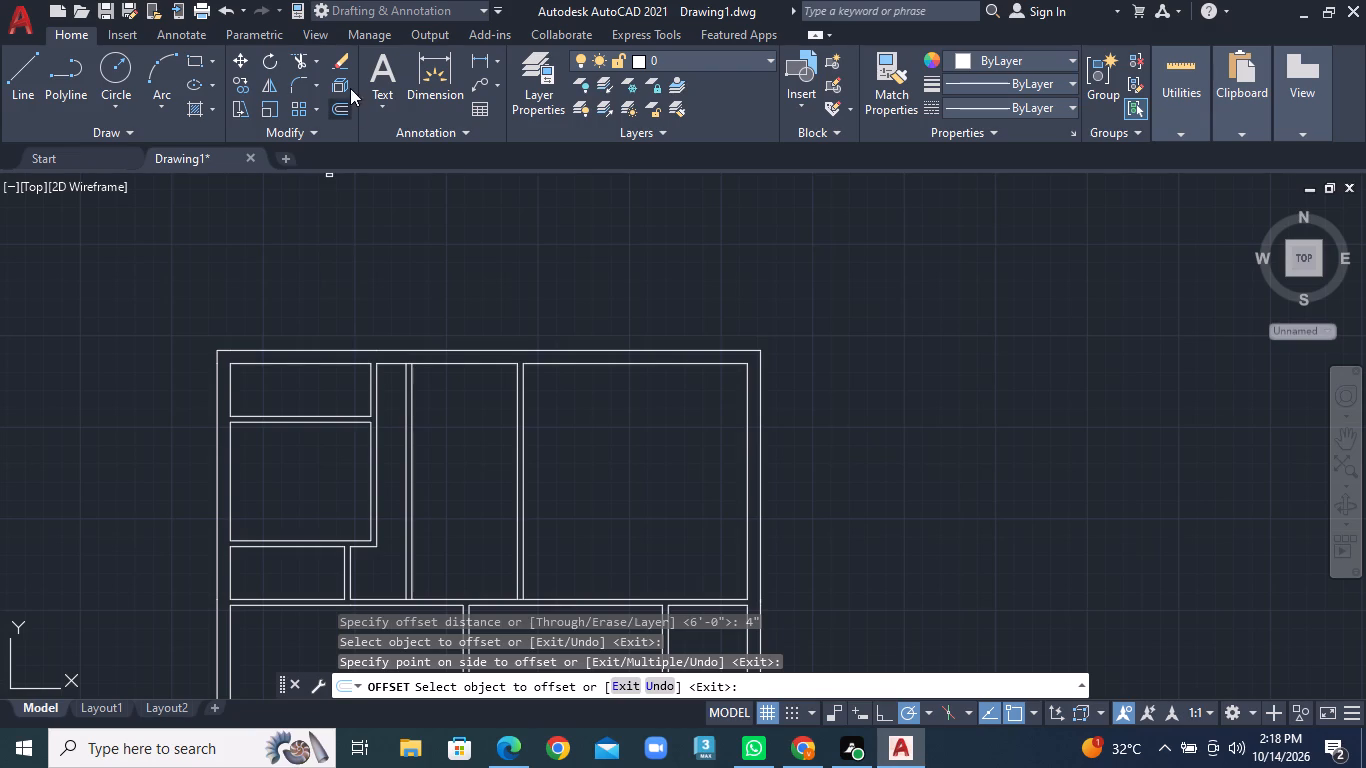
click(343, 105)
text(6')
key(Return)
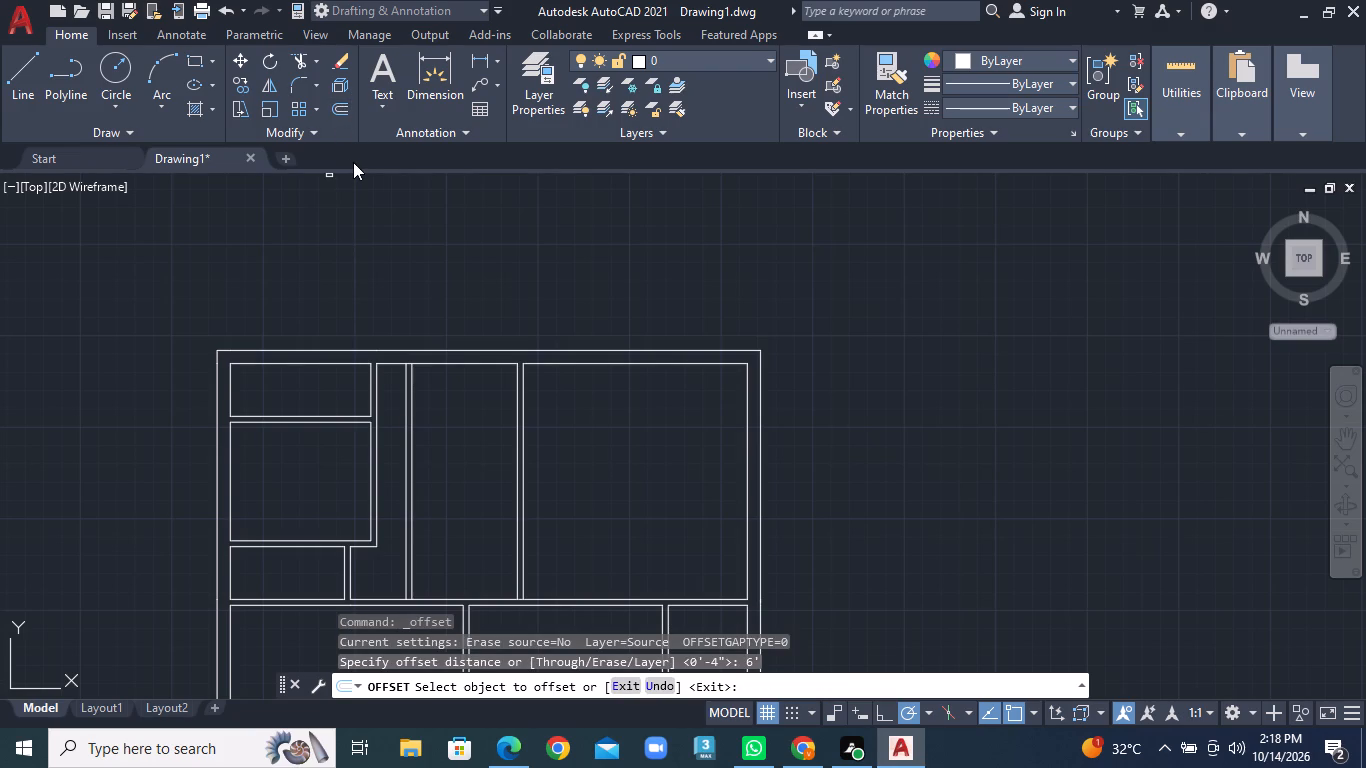
Offset the top wall's inner line 4' down into the middle upper room.
click(335, 105)
text(4')
key(Return)
click(453, 362)
click(453, 414)
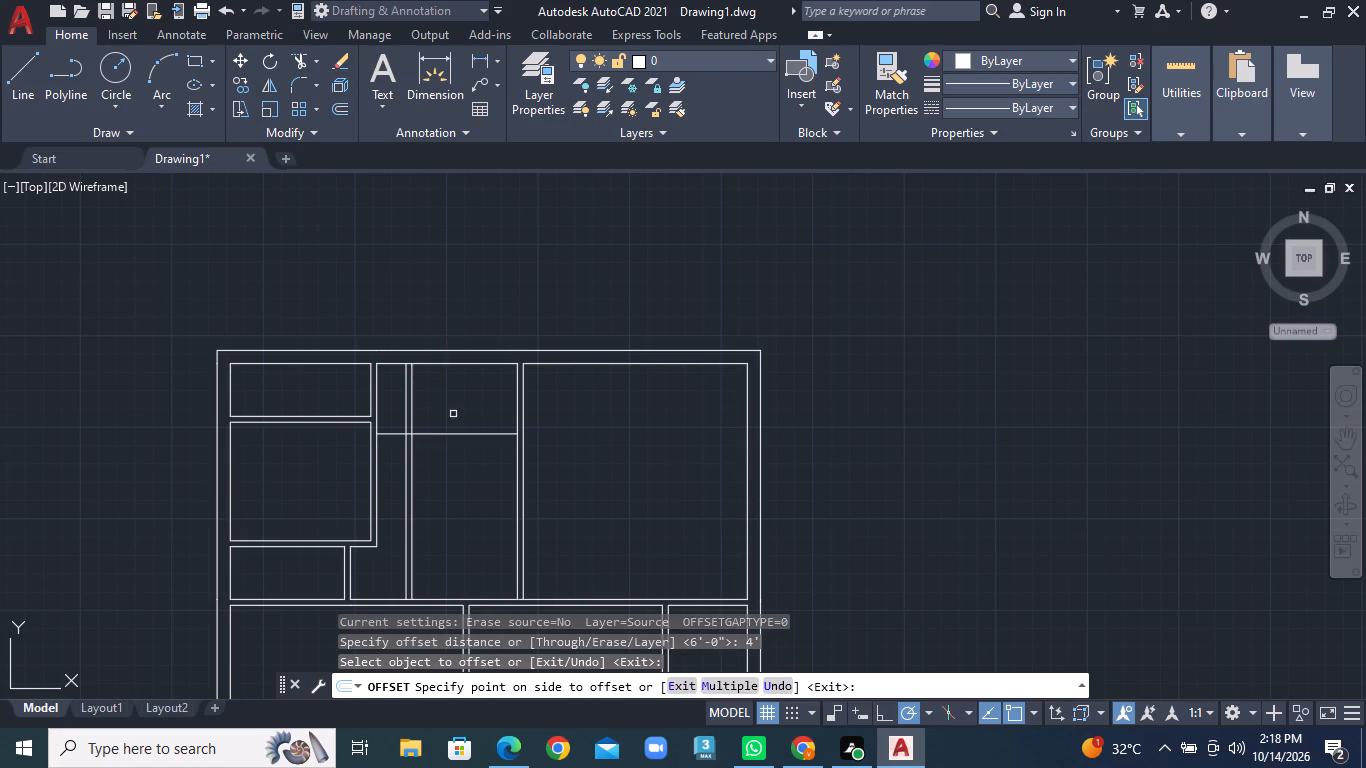
Offset the new horizontal line in the middle upper room 4" down to form a partition wall.
click(342, 112)
text(4")
key(Return)
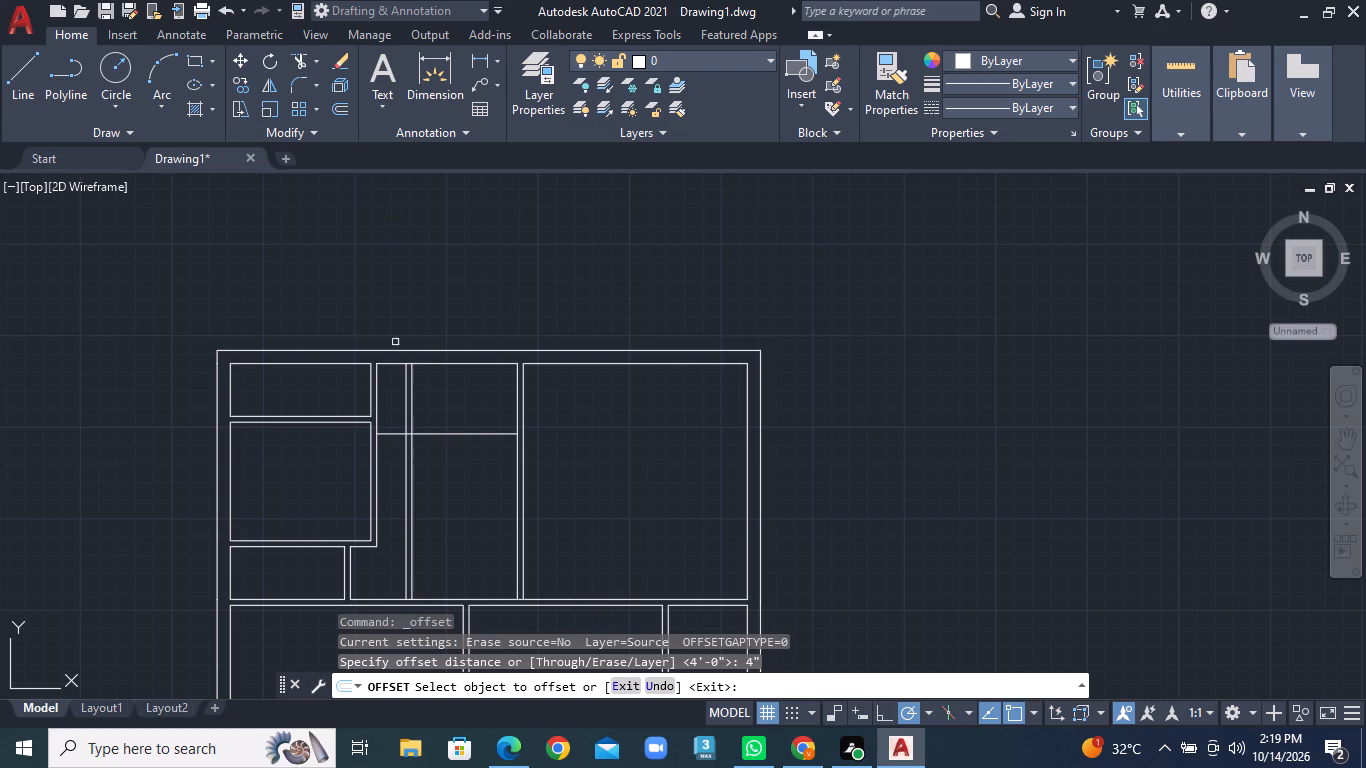
click(429, 433)
click(434, 469)
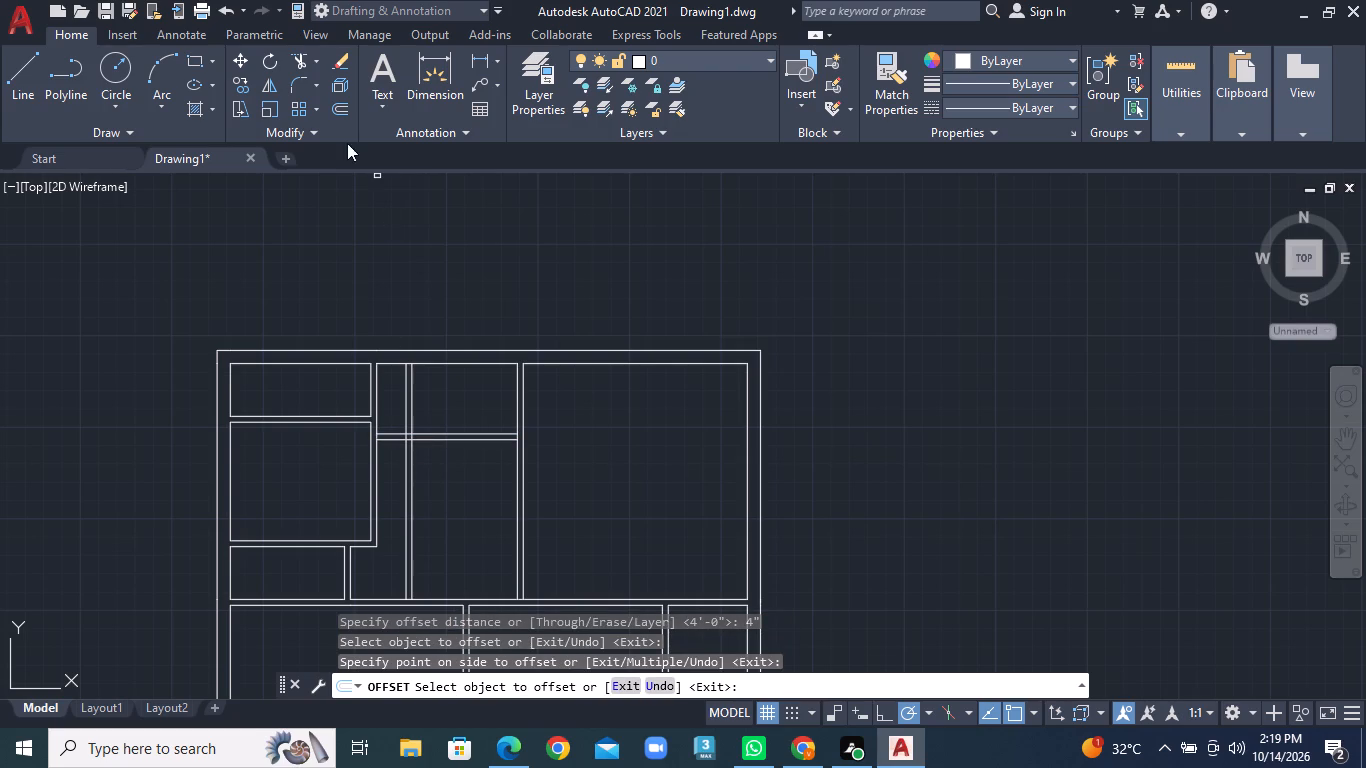
Trim the horizontal partition left of the vertical one and the vertical partition below the horizontal one, leaving an L-shaped wall around the small room.
click(311, 57)
click(332, 88)
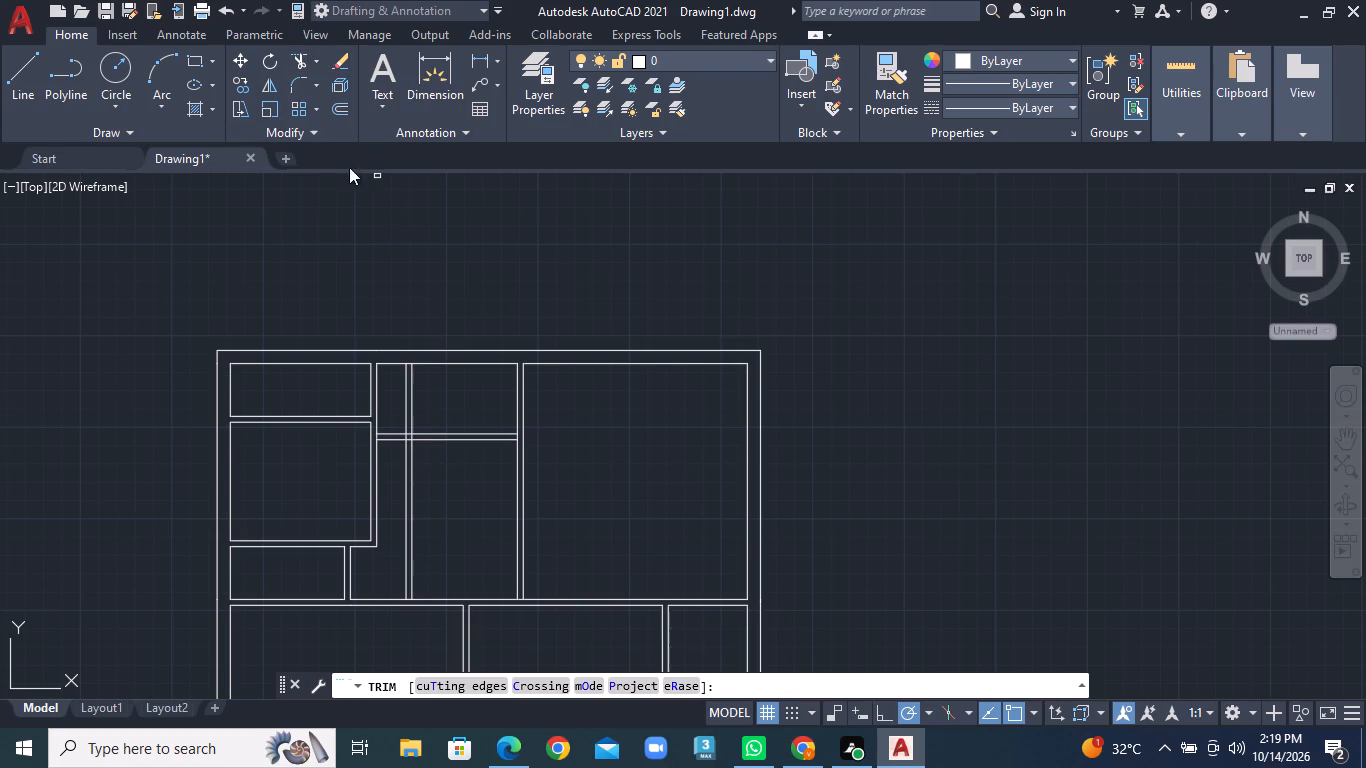
click(397, 450)
click(392, 425)
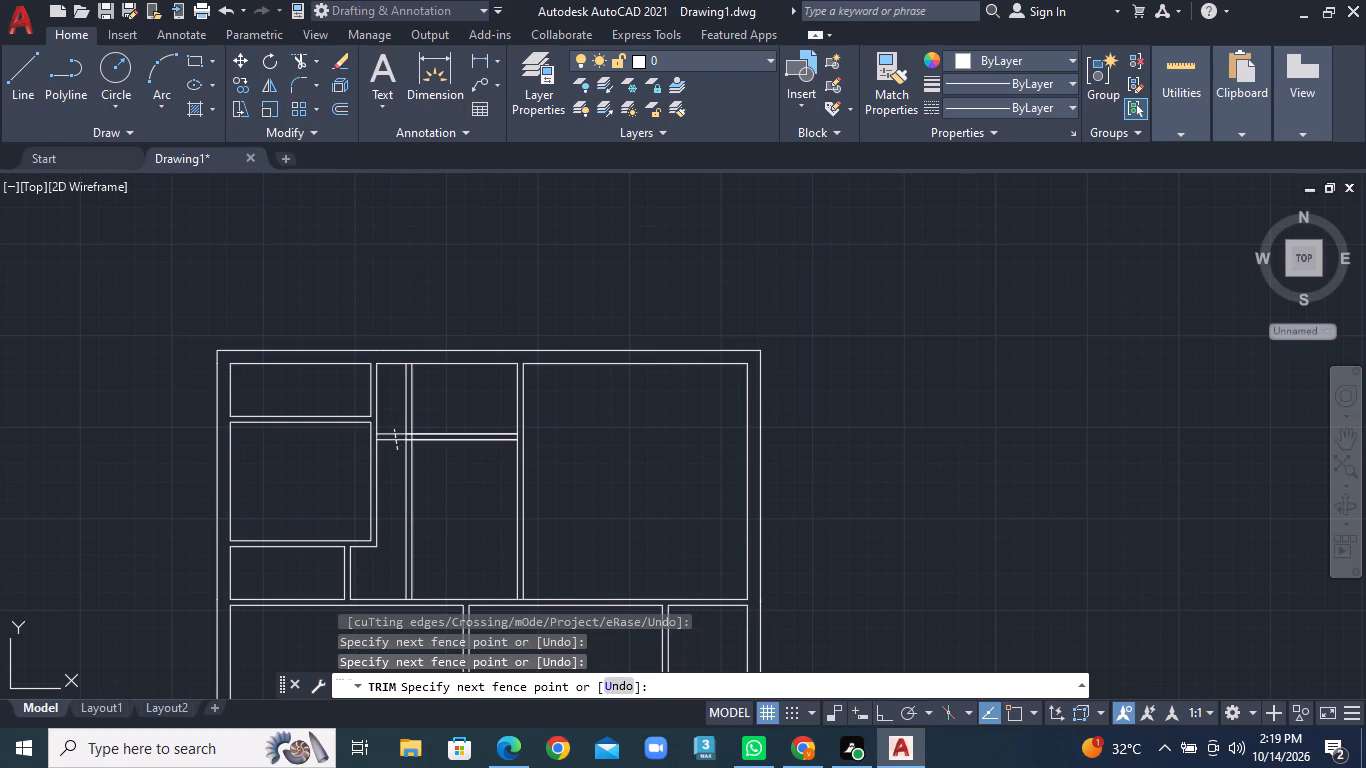
click(394, 466)
click(420, 469)
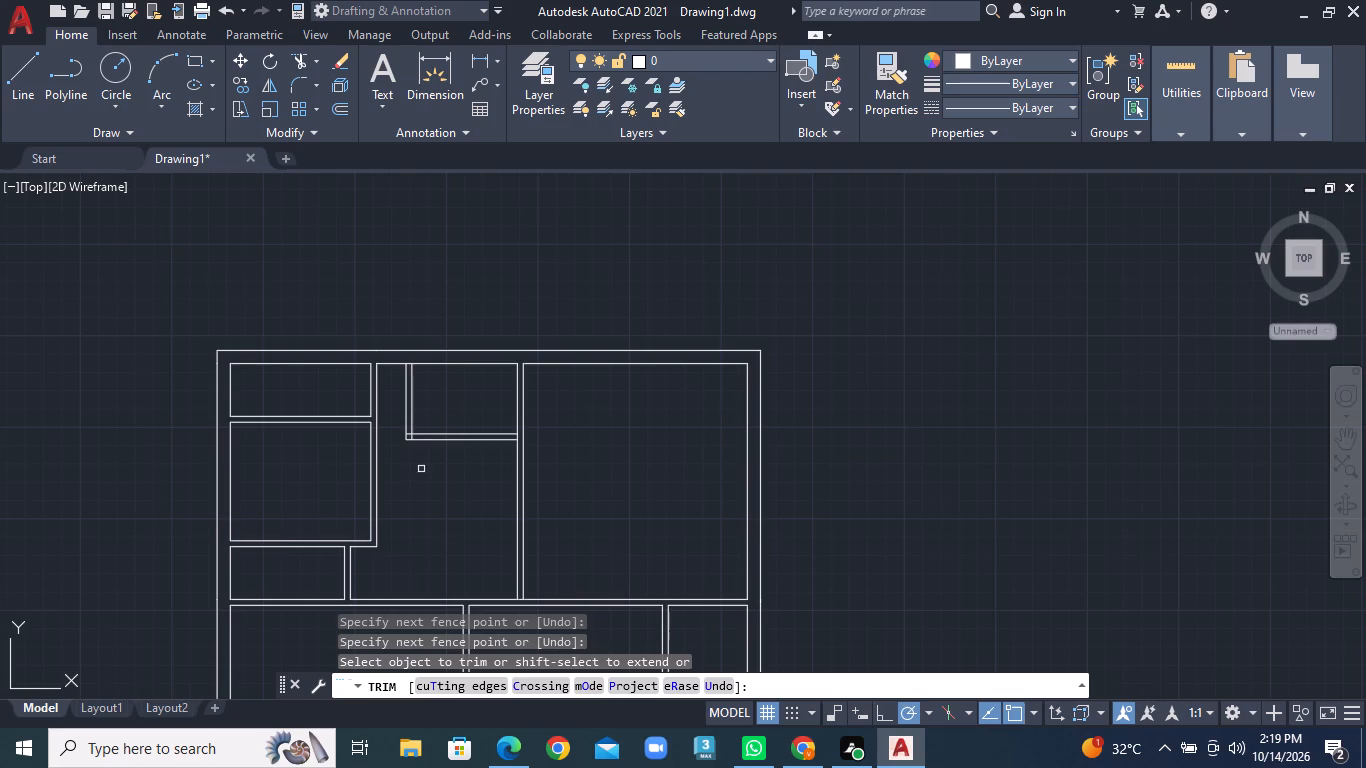
Start an Offset for the lower part of the floor plan.
scroll(425, 469, down, 1)
middle_drag(480, 523, 443, 420)
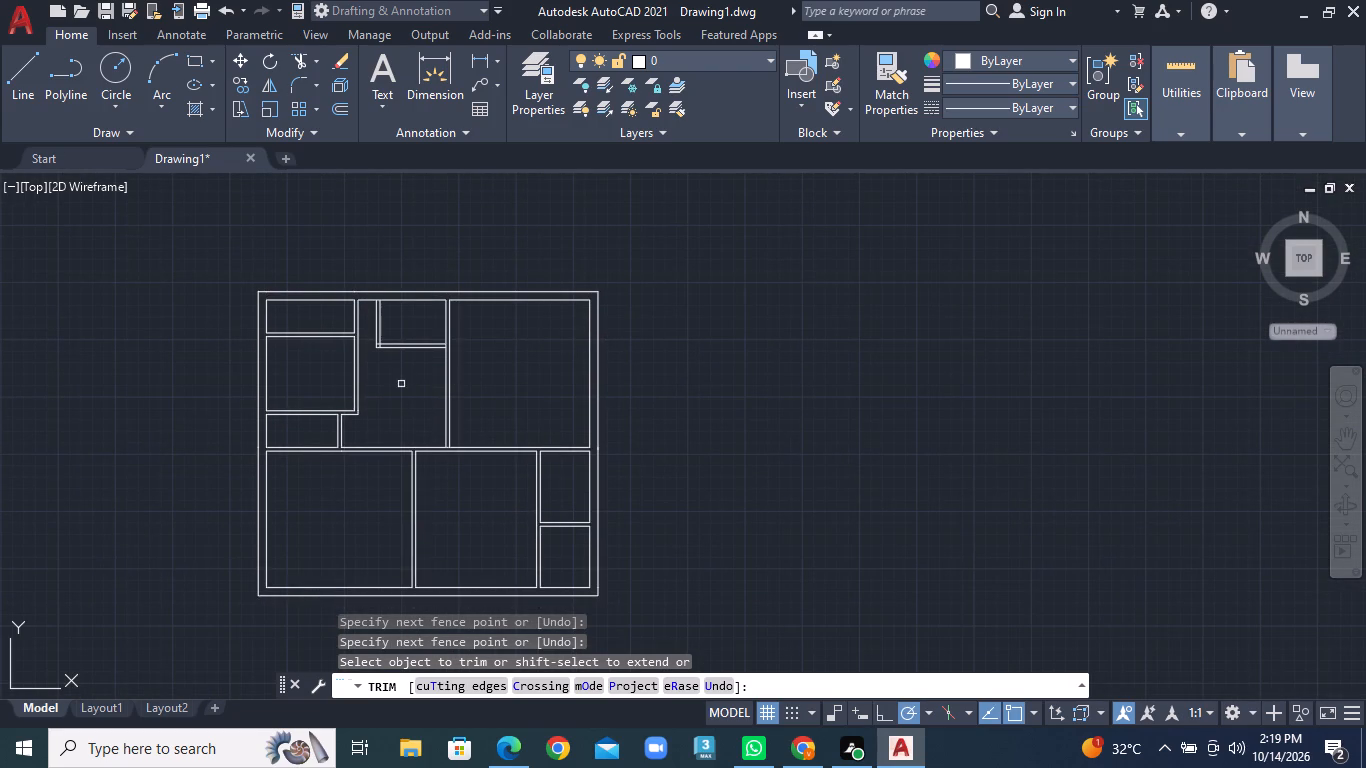
middle_drag(454, 405, 492, 288)
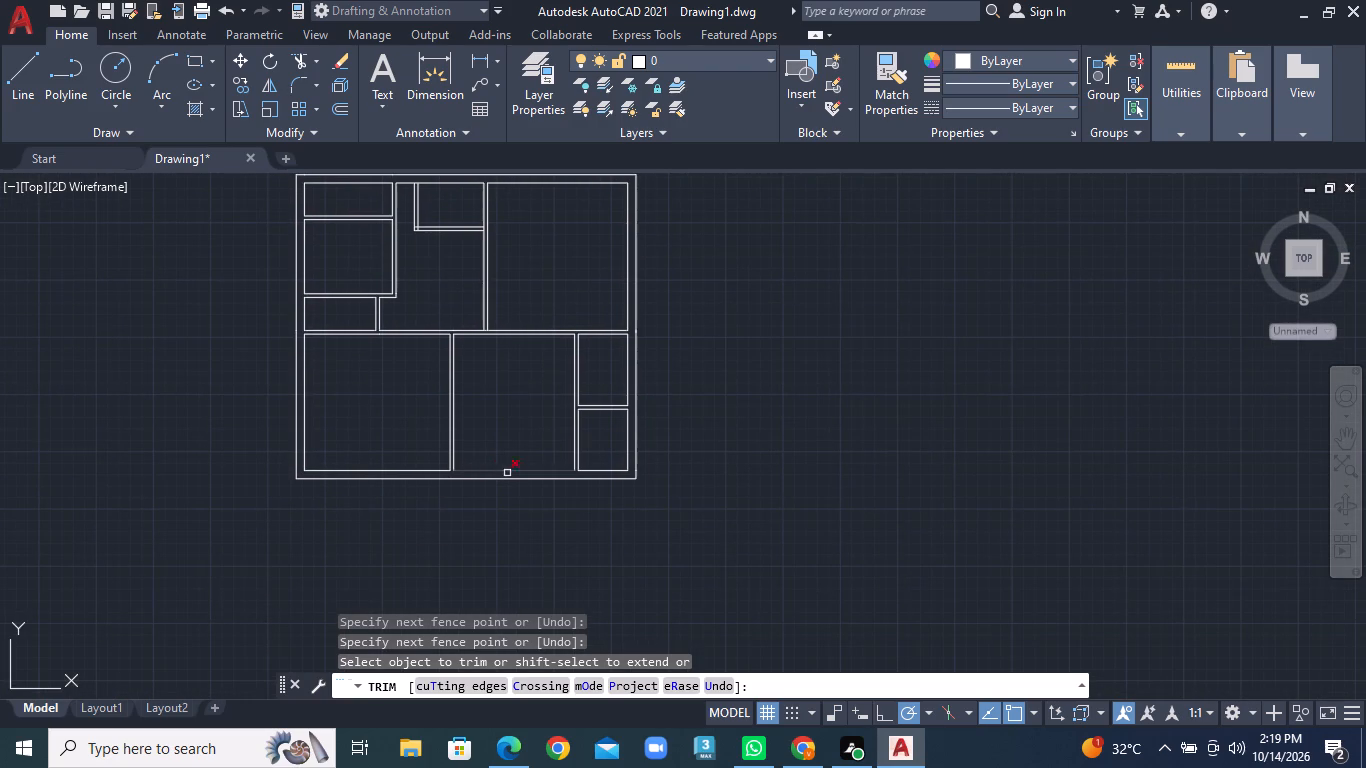
middle_drag(512, 476, 490, 374)
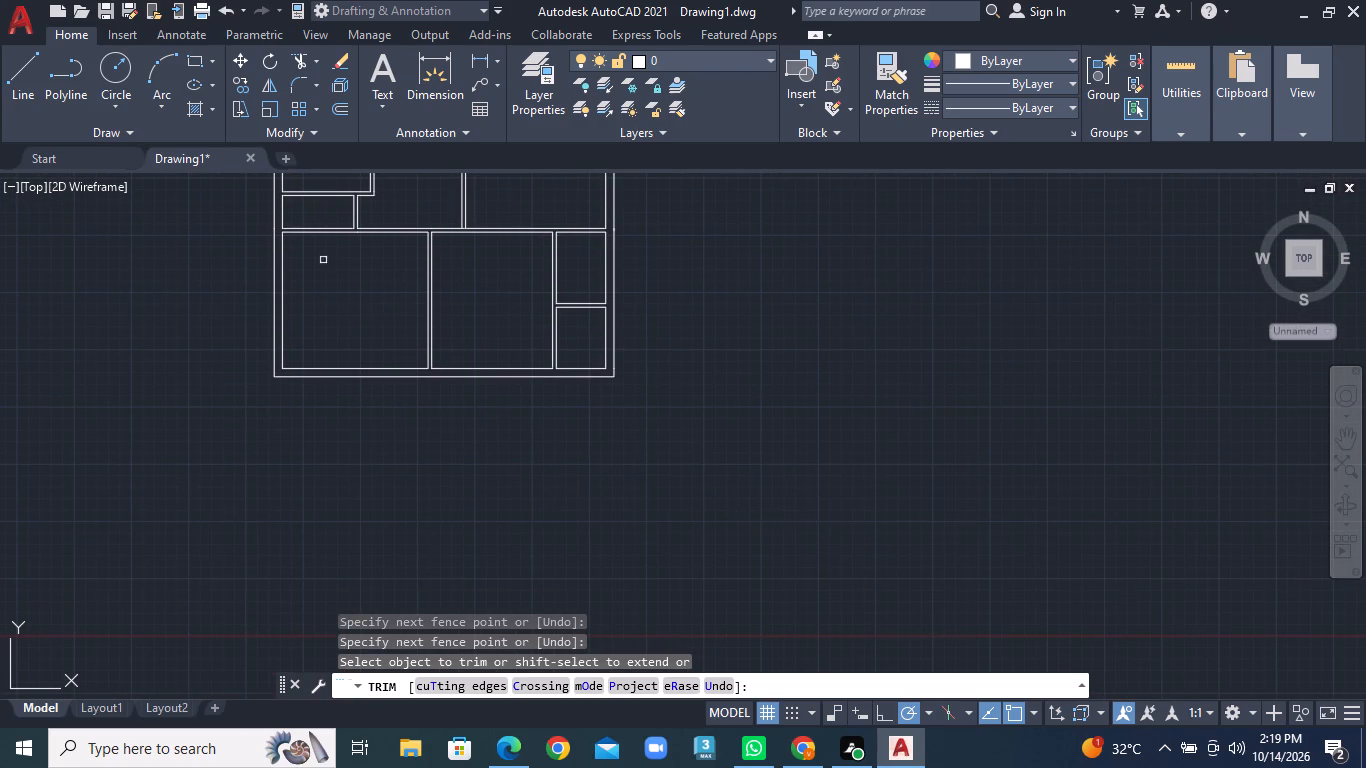
click(340, 110)
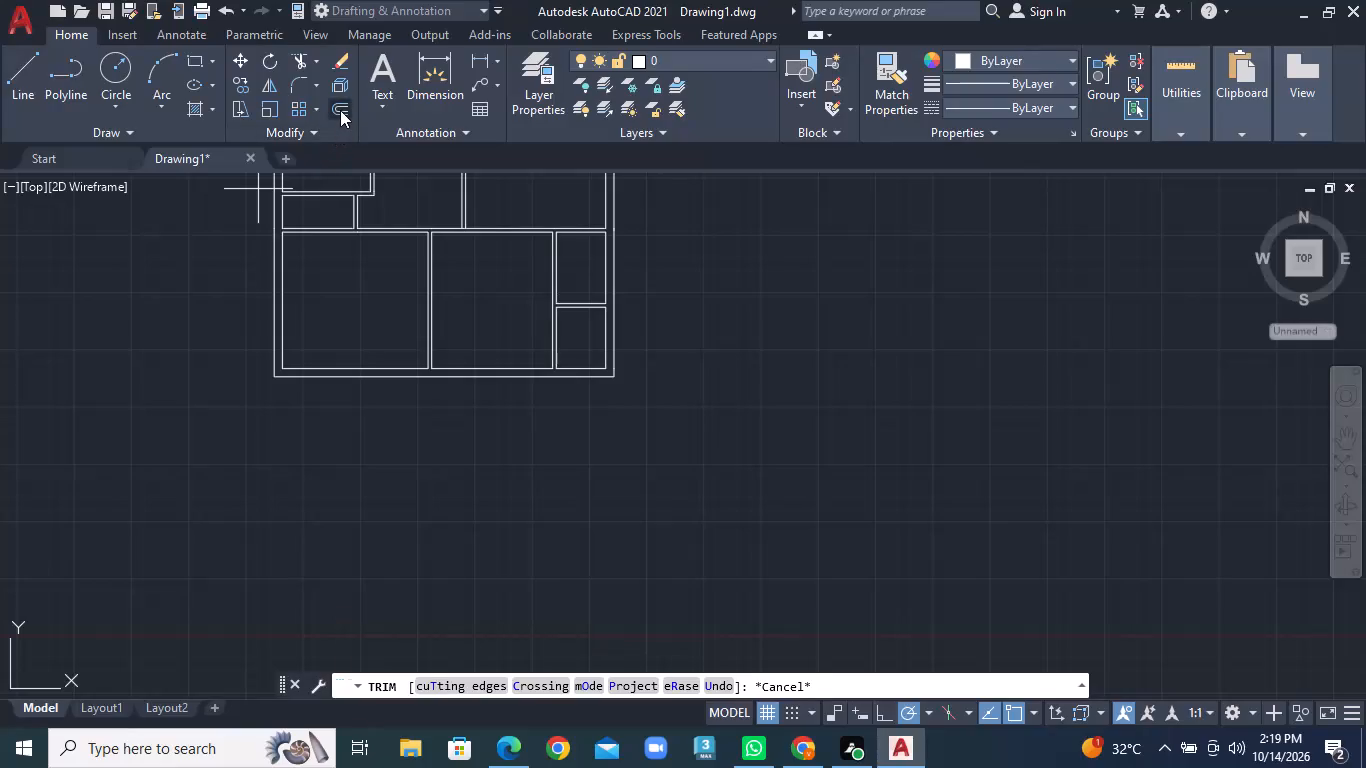
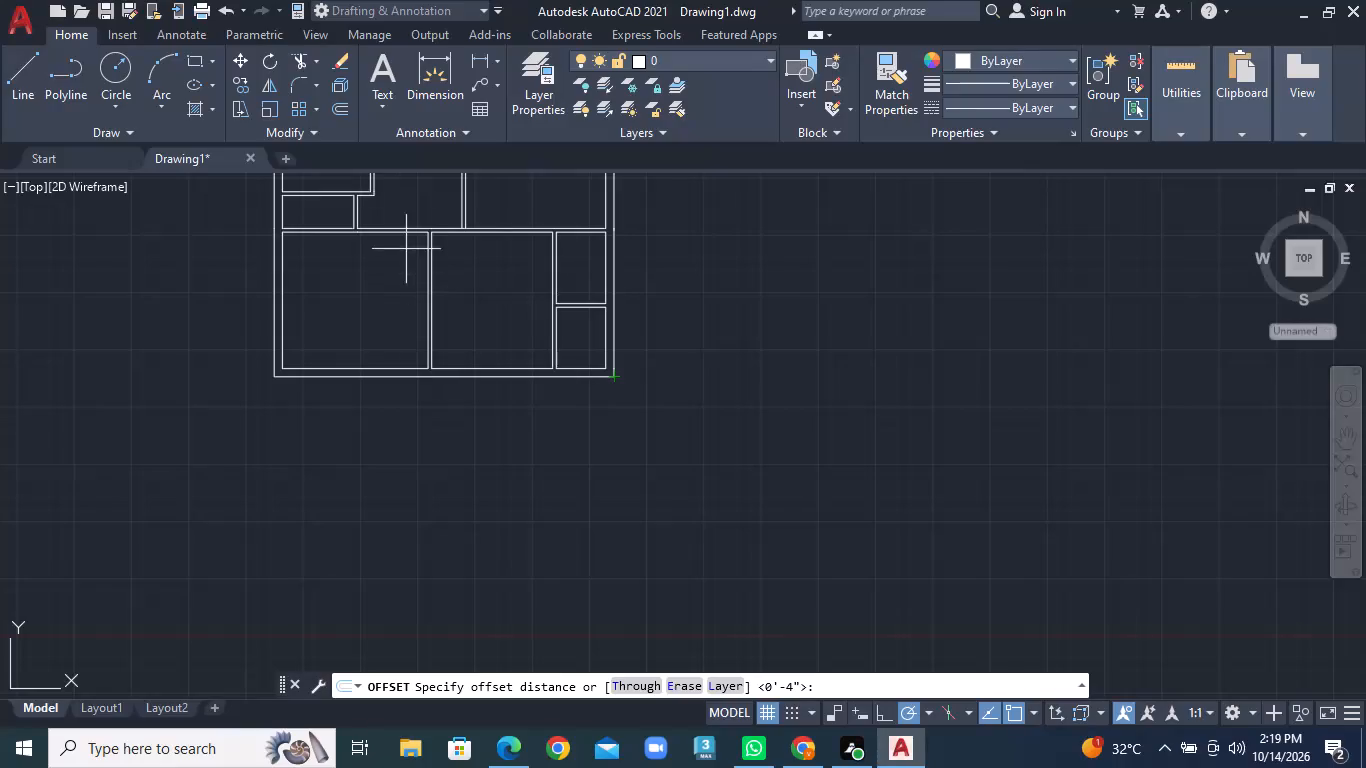
Offset the bottom outer wall line 6'6" downward, below the existing plan.
click(336, 106)
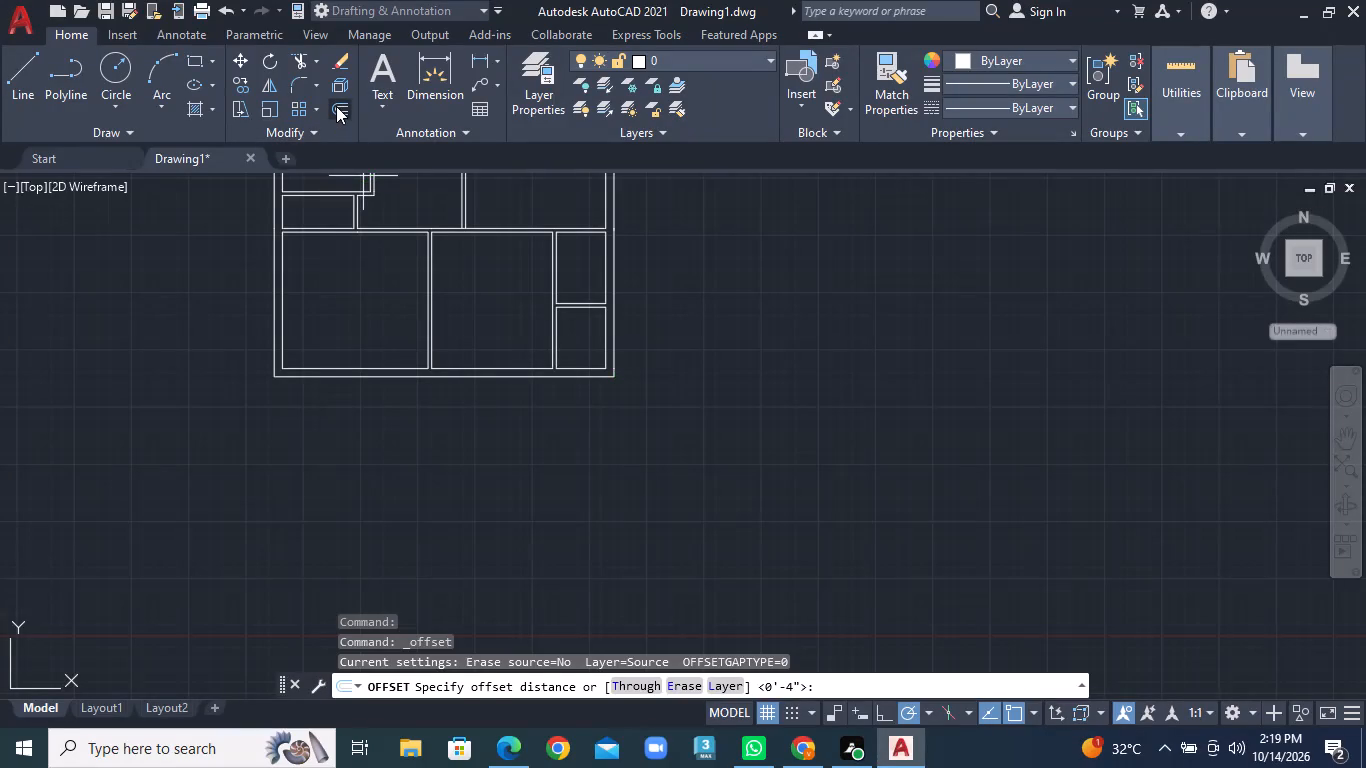
key(6)
key(4)
key(BackSpace)
key(apostrophe)
text(6")
key(Return)
click(390, 378)
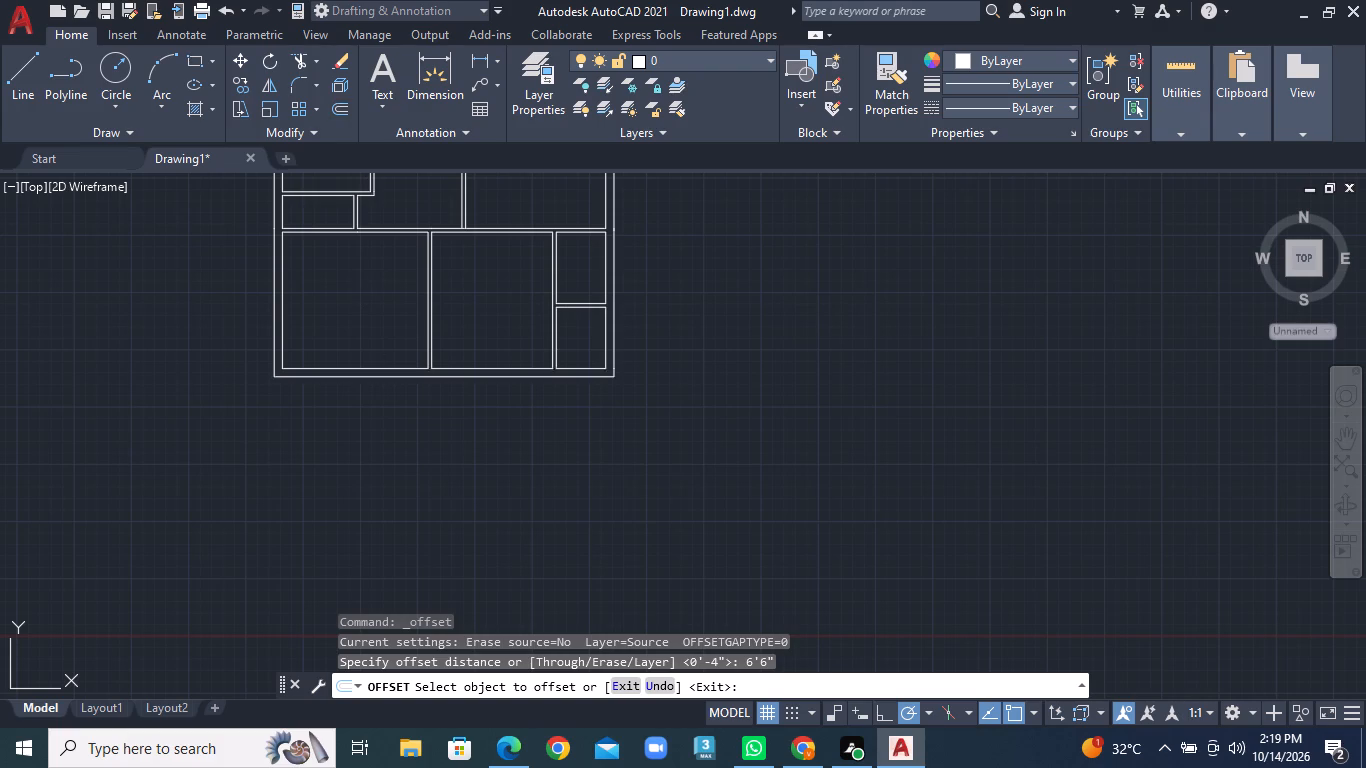
click(390, 464)
Draw a vertical line from the plan's lower-right outer corner down to the right end of the new horizontal line.
middle_drag(459, 473, 306, 405)
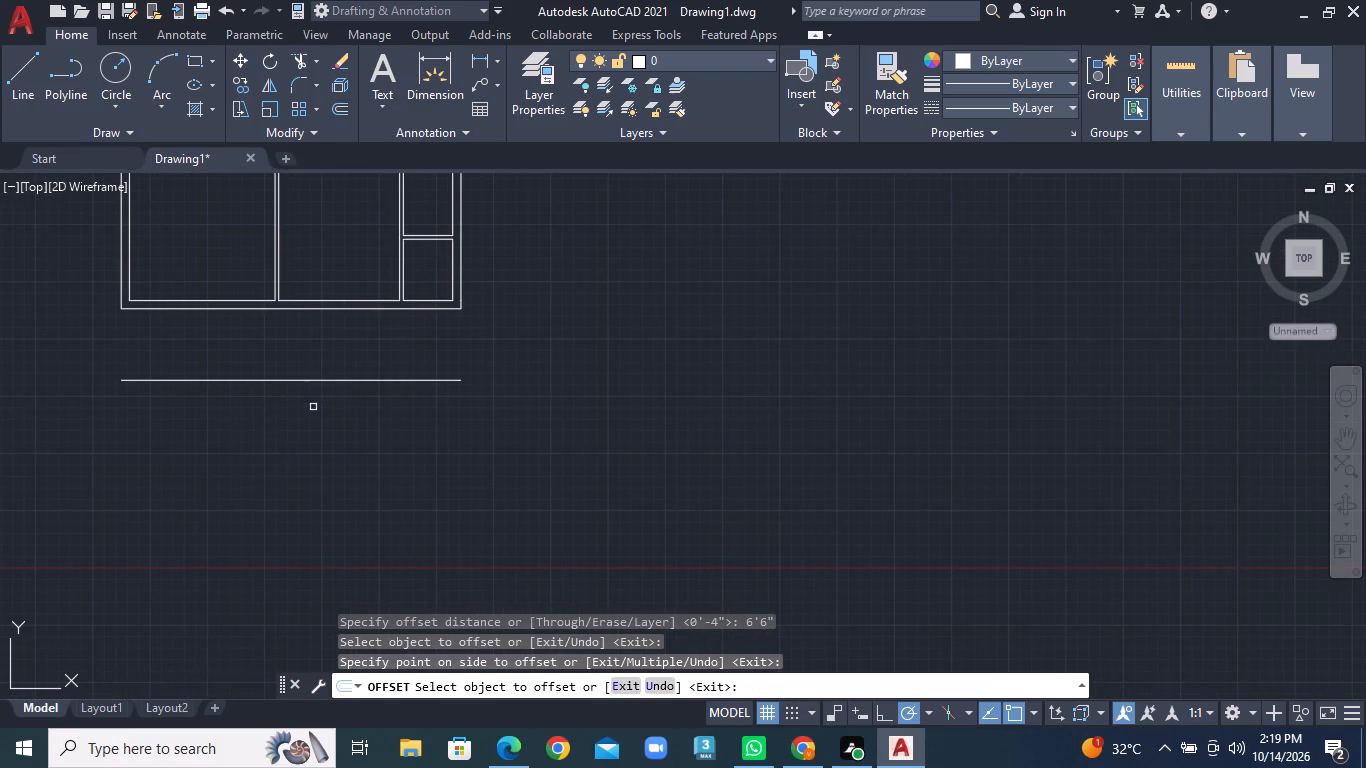
click(16, 90)
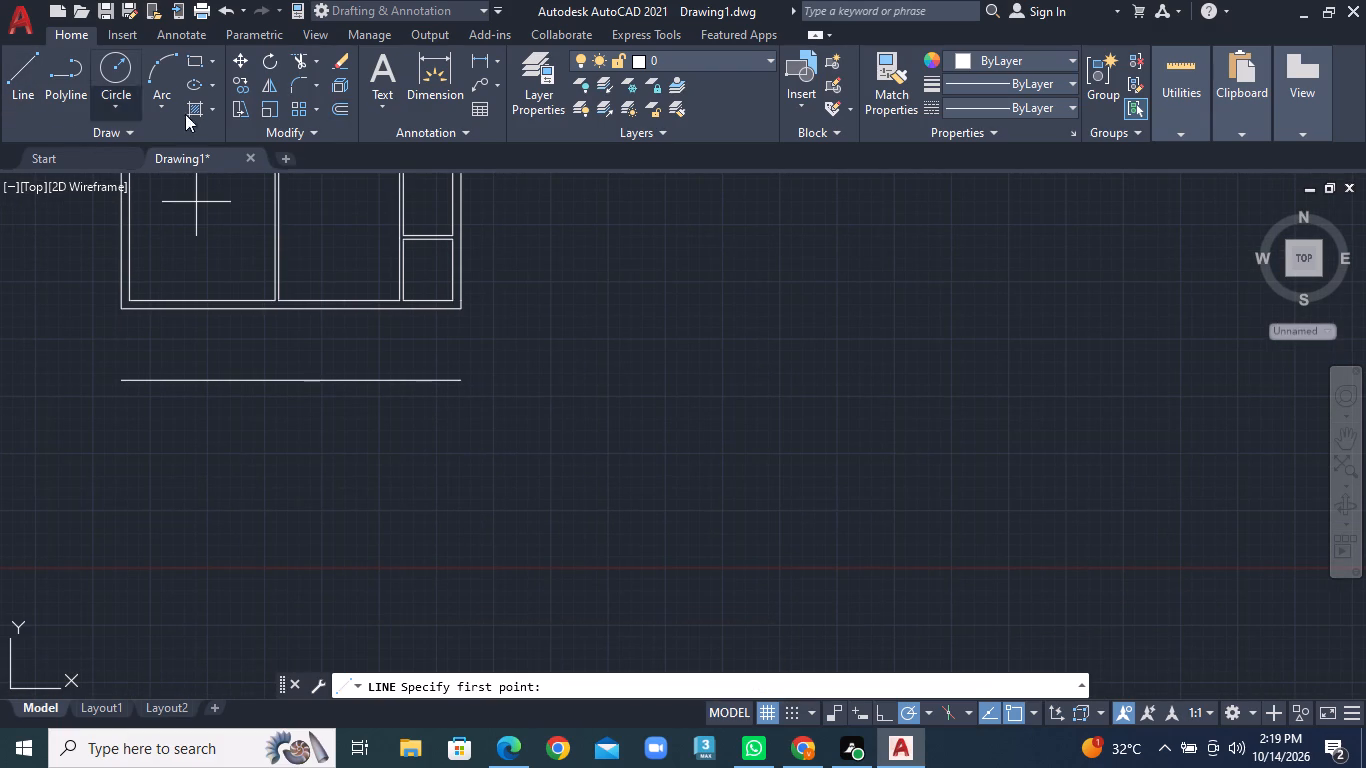
scroll(409, 251, up, 2)
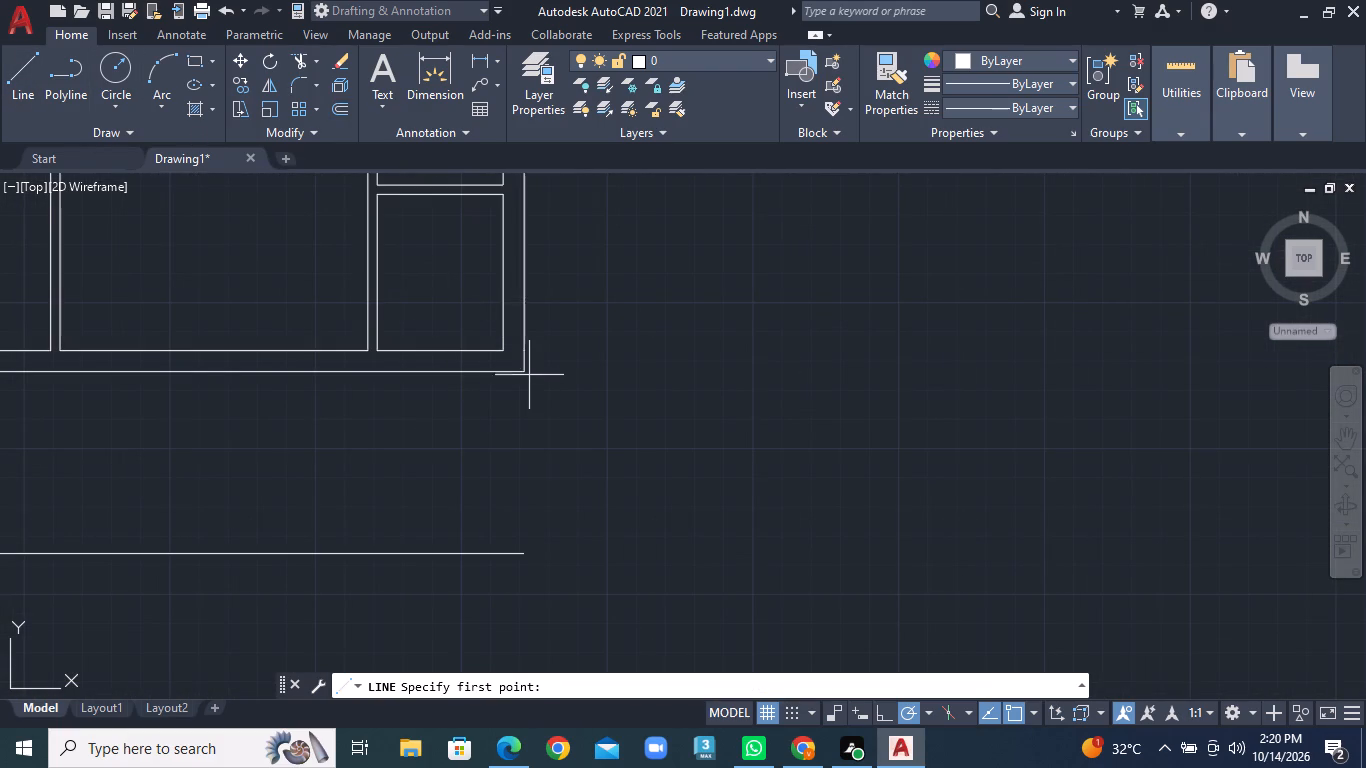
click(529, 370)
click(530, 562)
right_click(530, 562)
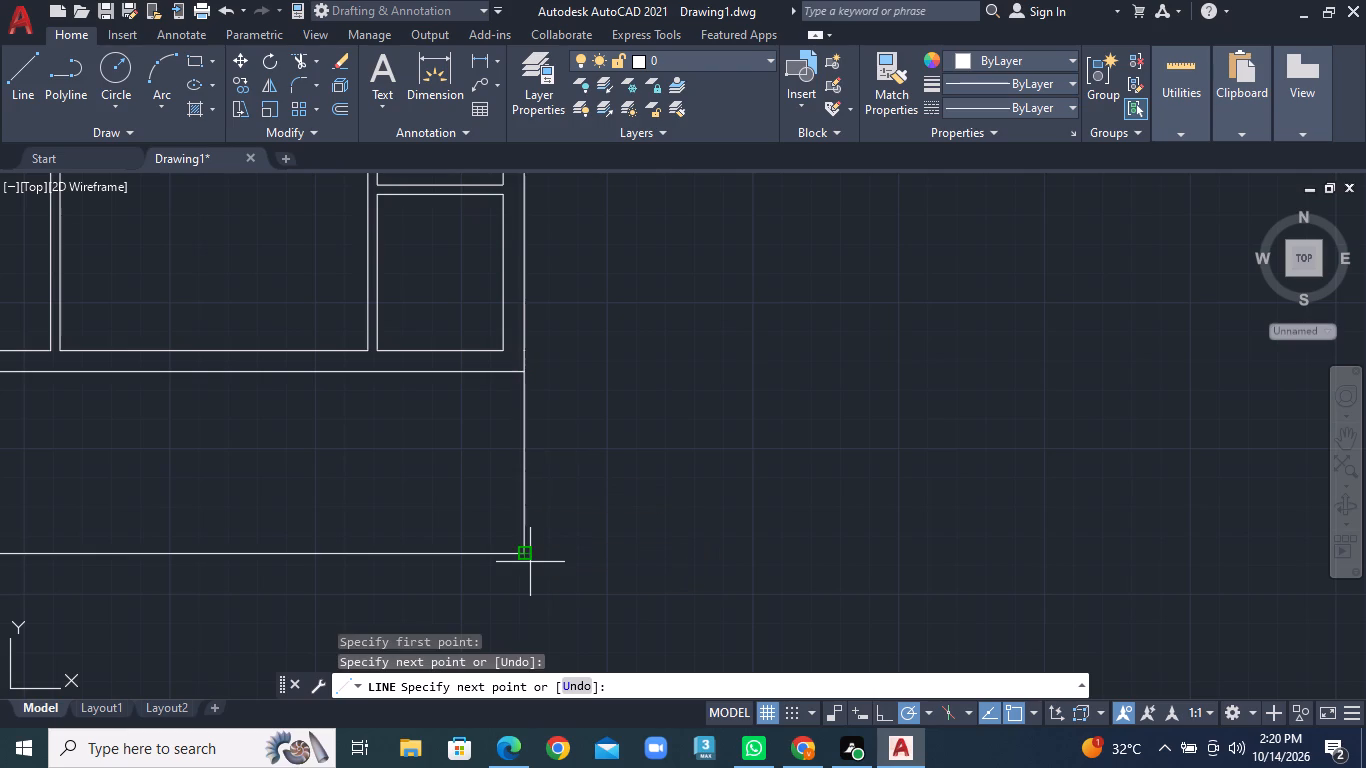
click(587, 354)
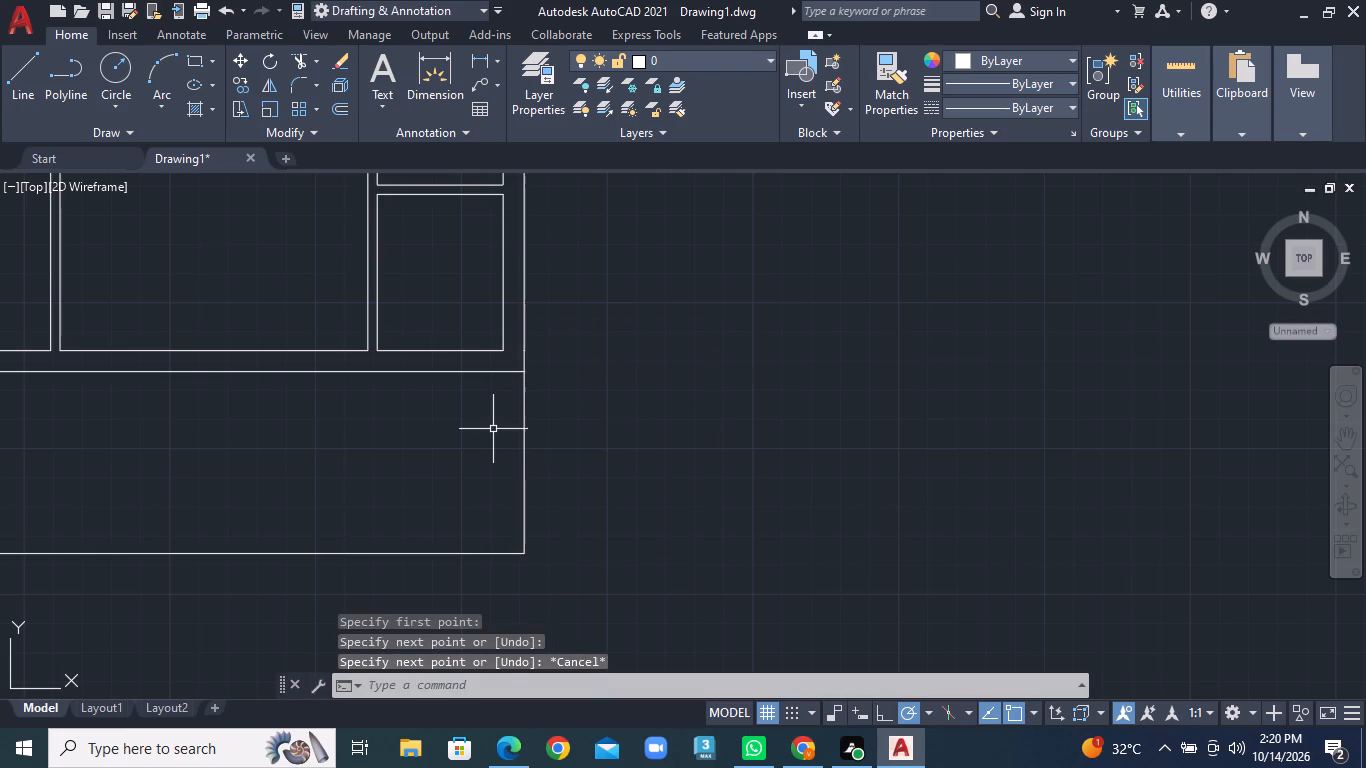
Examine the whole floor plan and the new strip below its bottom wall.
middle_drag(496, 431, 653, 386)
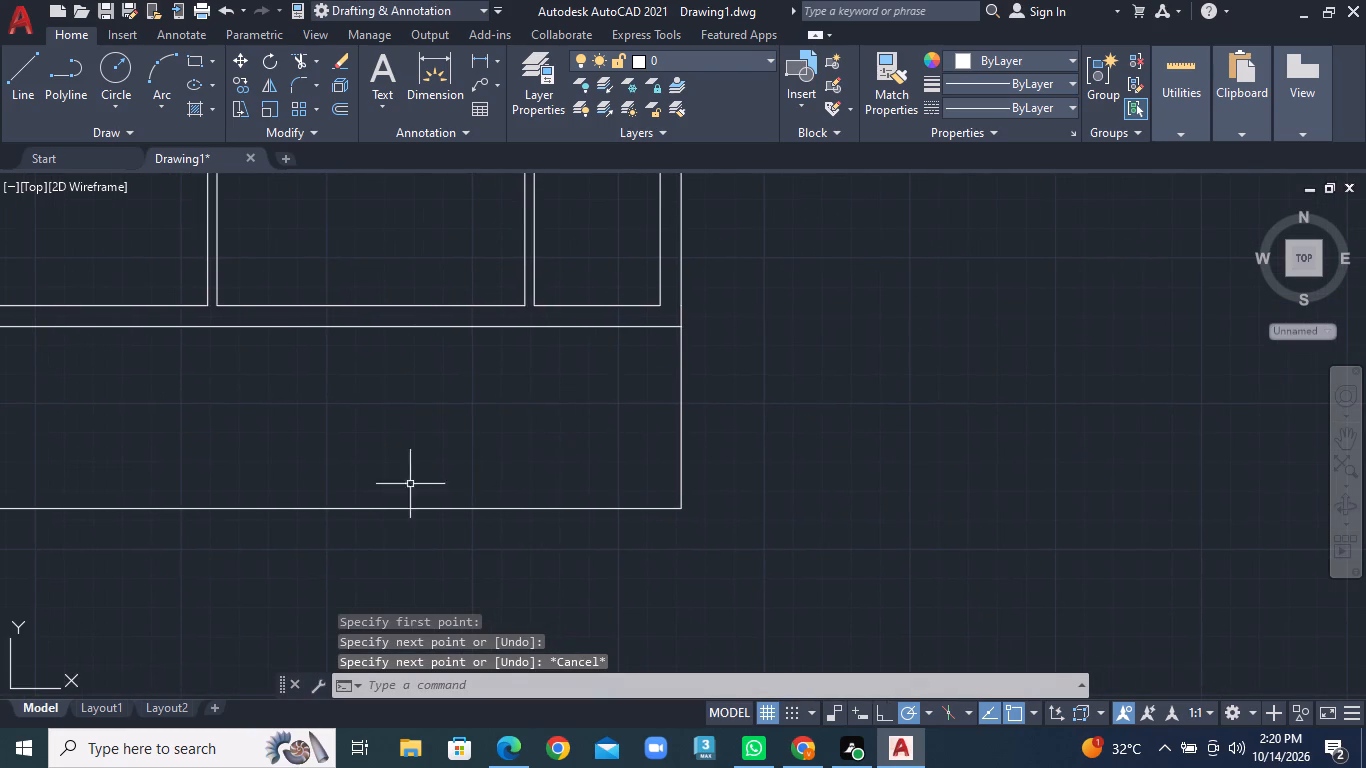
middle_drag(369, 521, 703, 501)
scroll(703, 501, down, 1)
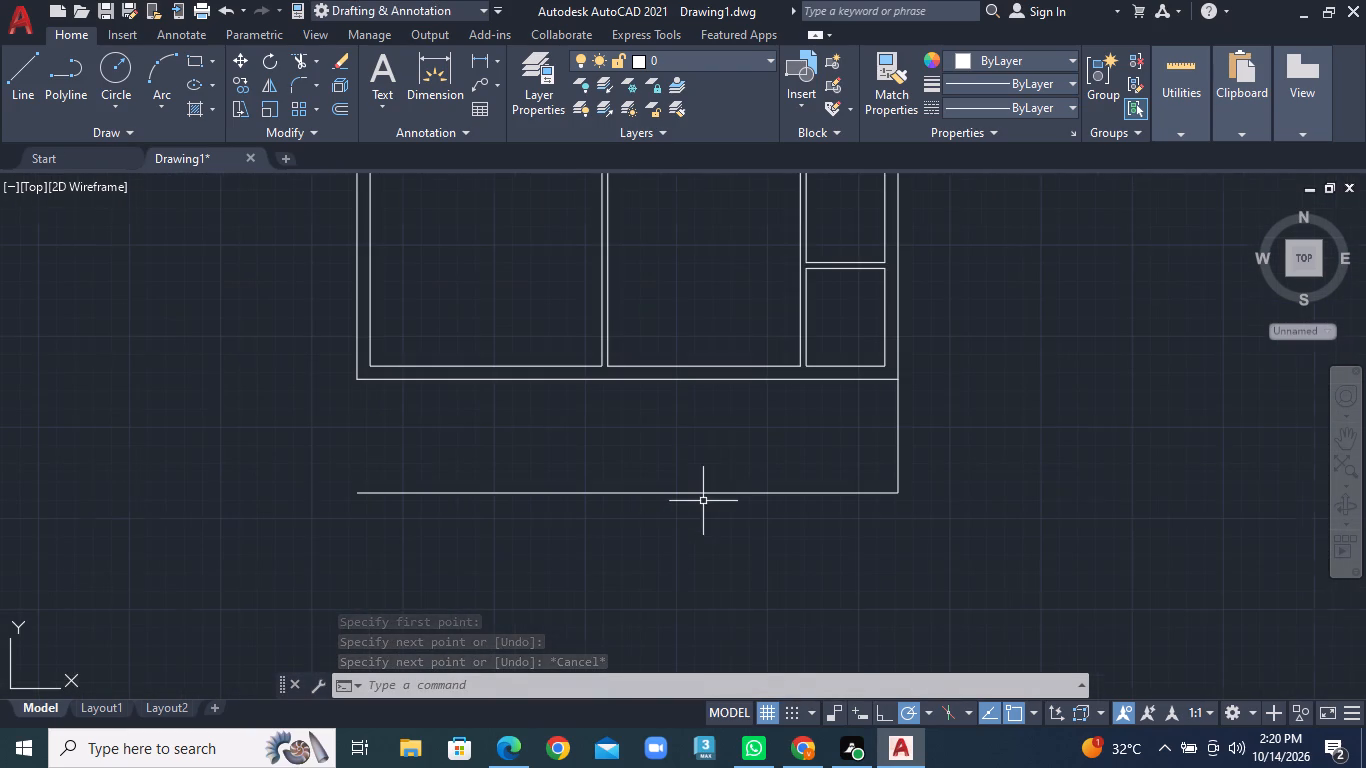
middle_click(691, 459)
scroll(691, 464, down, 2)
middle_drag(691, 464, 677, 466)
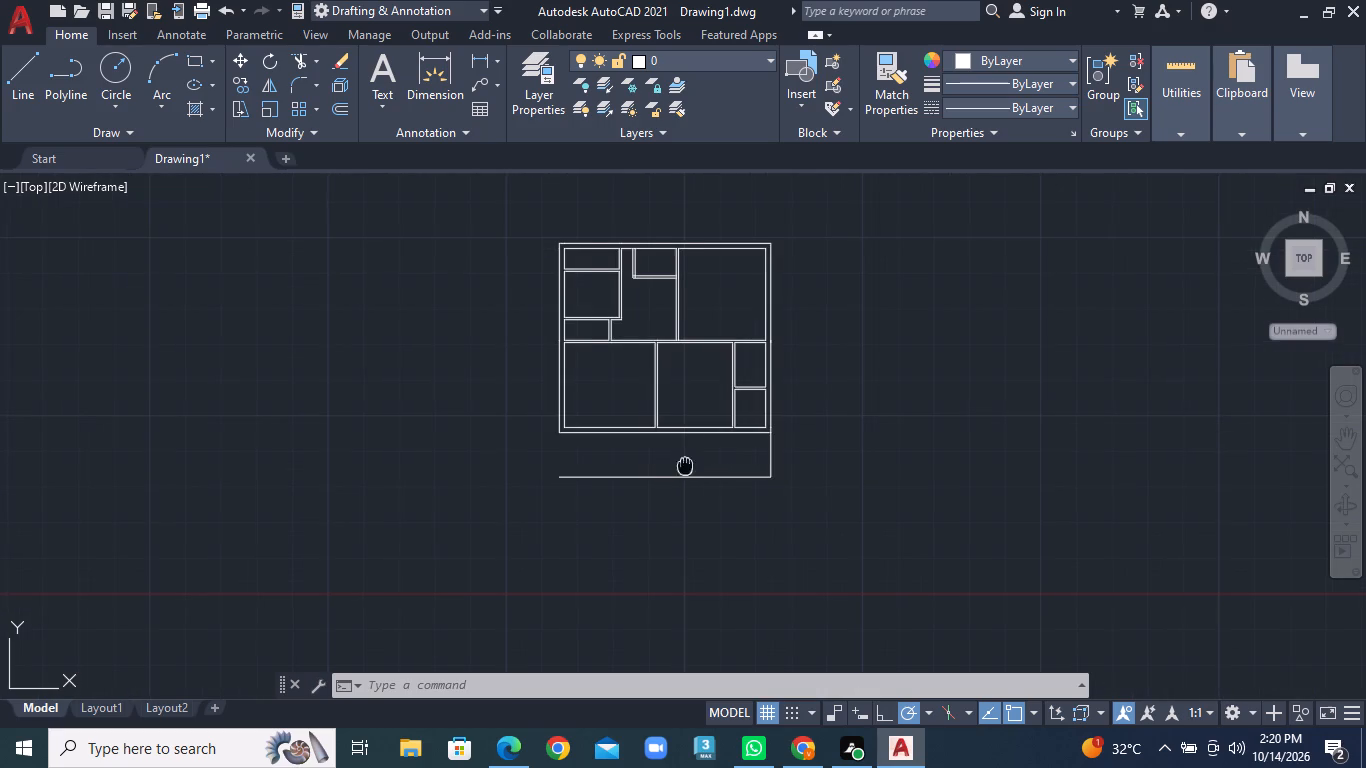
middle_drag(677, 466, 668, 470)
scroll(677, 471, up, 2)
middle_drag(677, 471, 671, 535)
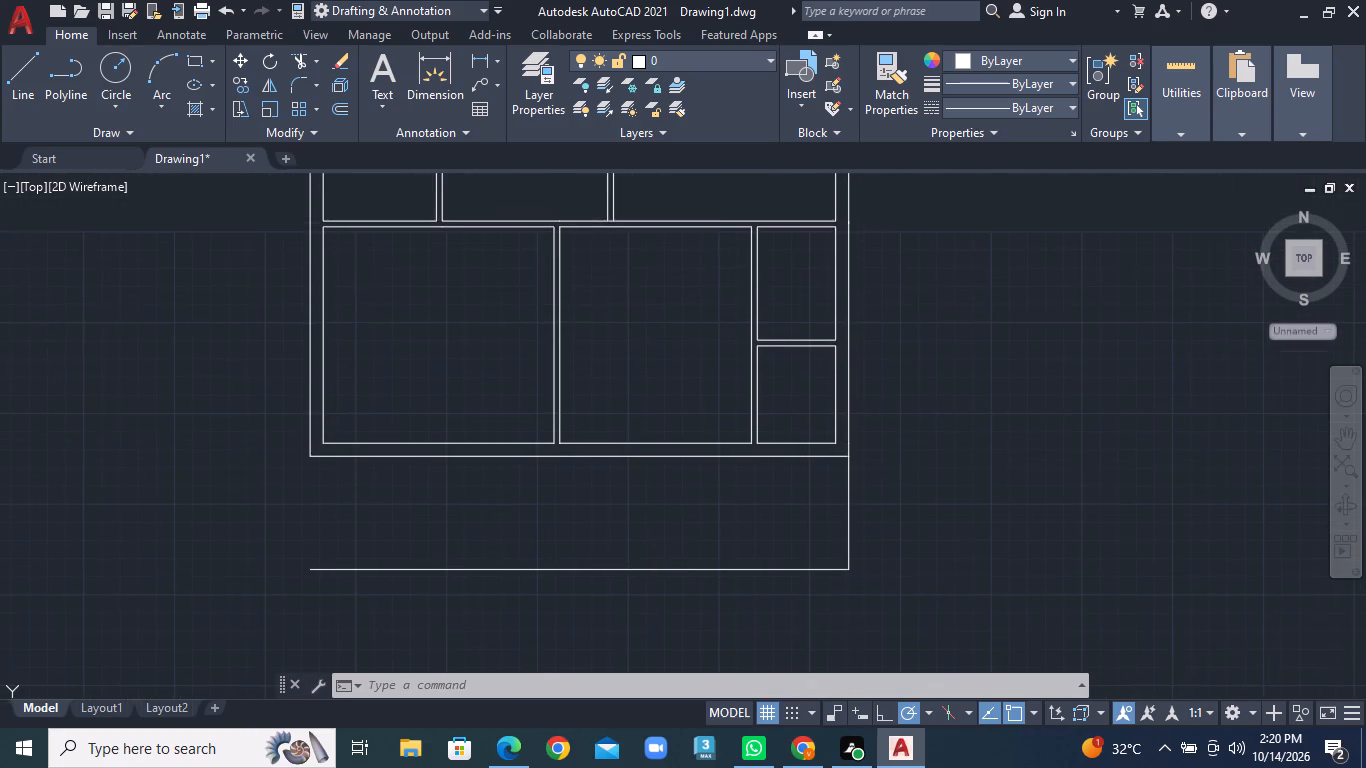
scroll(664, 472, down, 3)
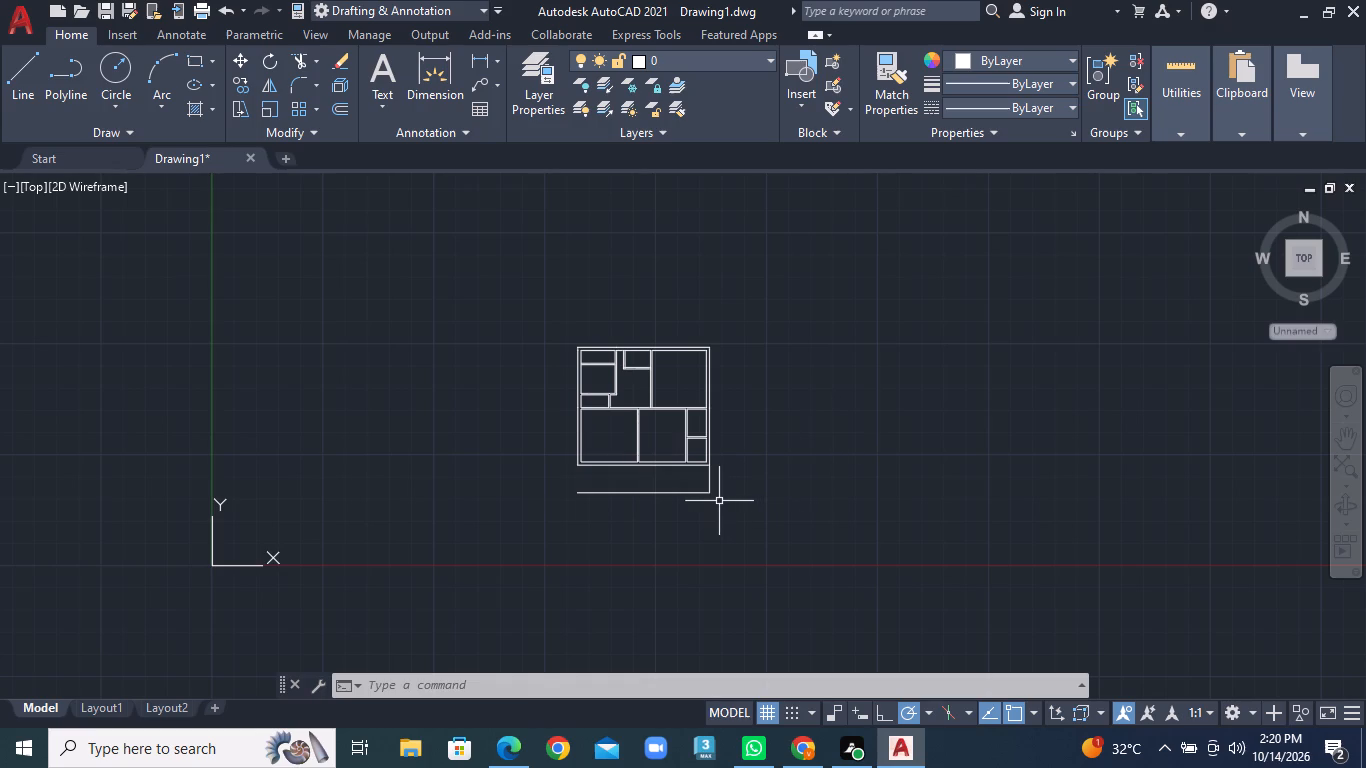
Draw the lower right wall's inner line, aligned with the inner face above, from the bottom outer wall line to the new horizontal line.
scroll(683, 451, up, 2)
middle_drag(691, 462, 506, 339)
click(2, 75)
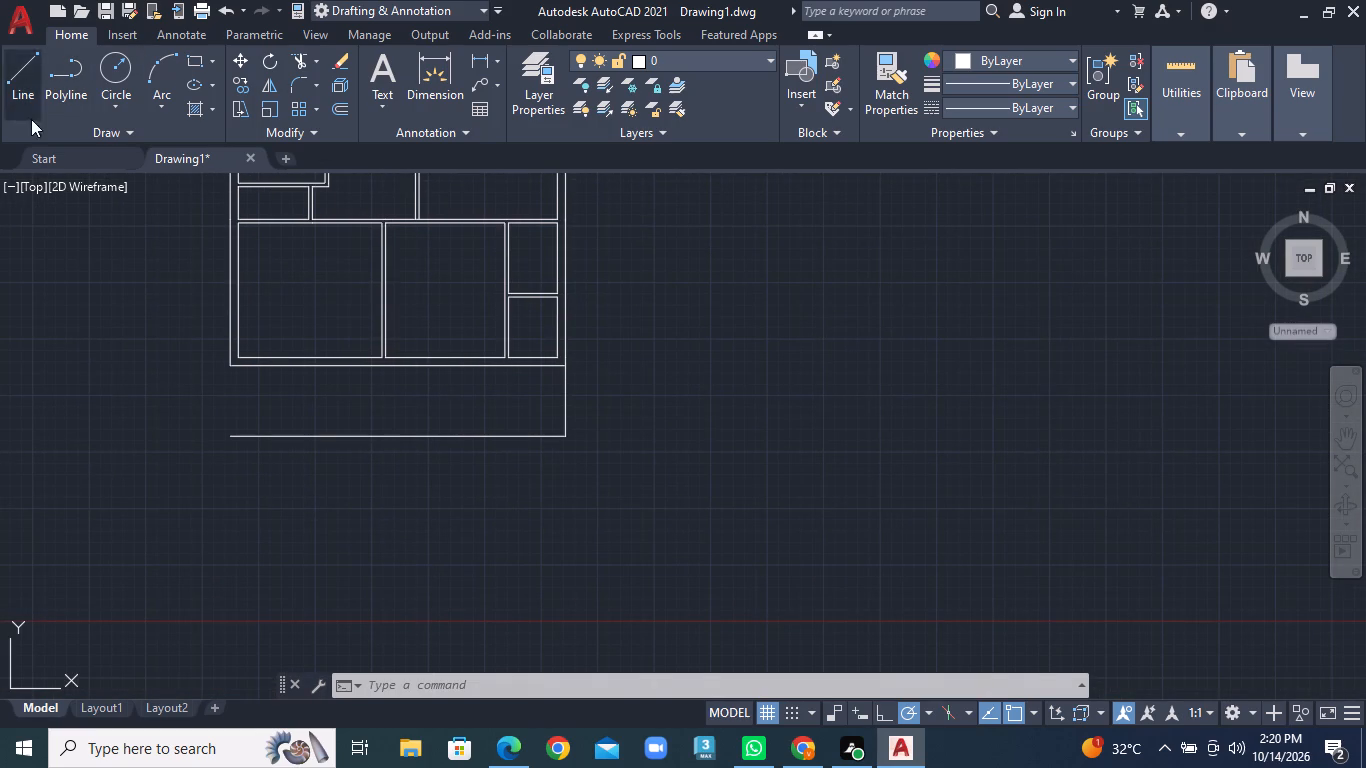
scroll(520, 323, up, 2)
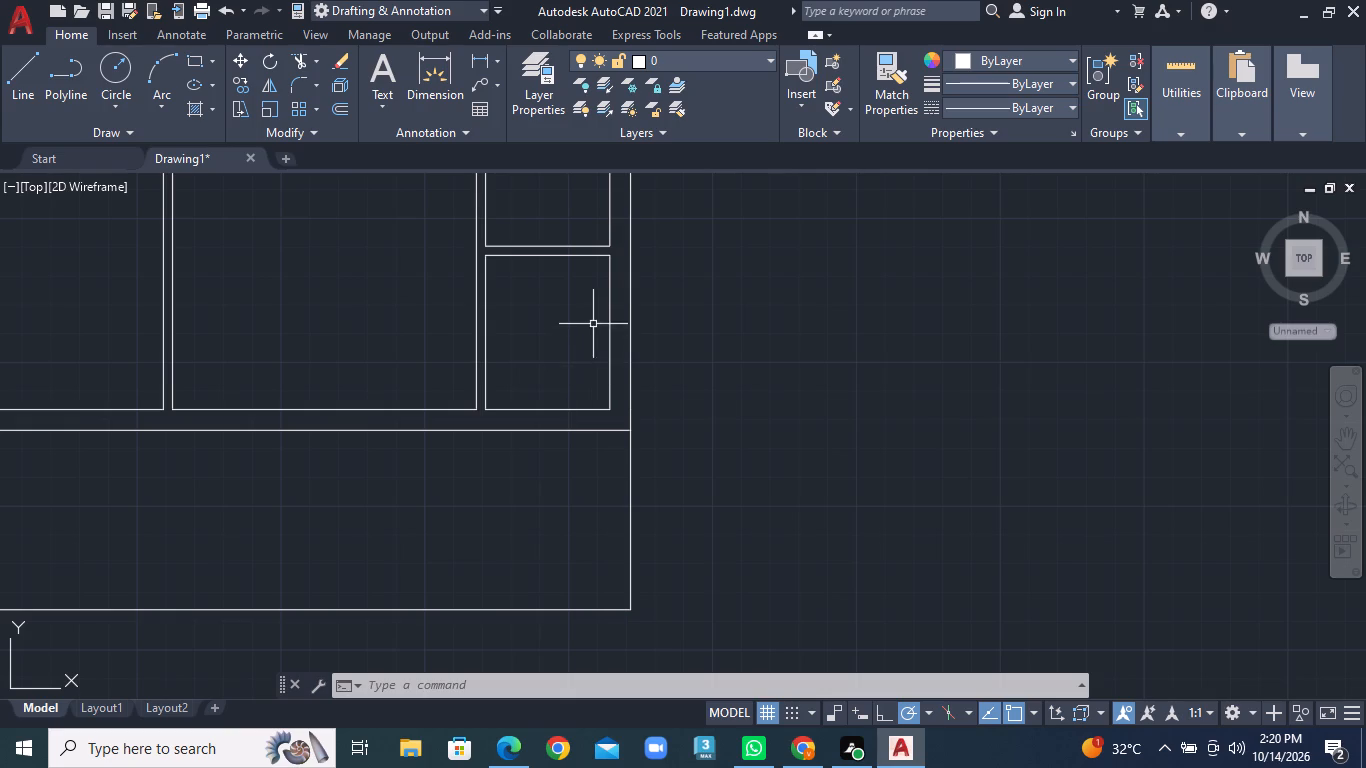
click(24, 85)
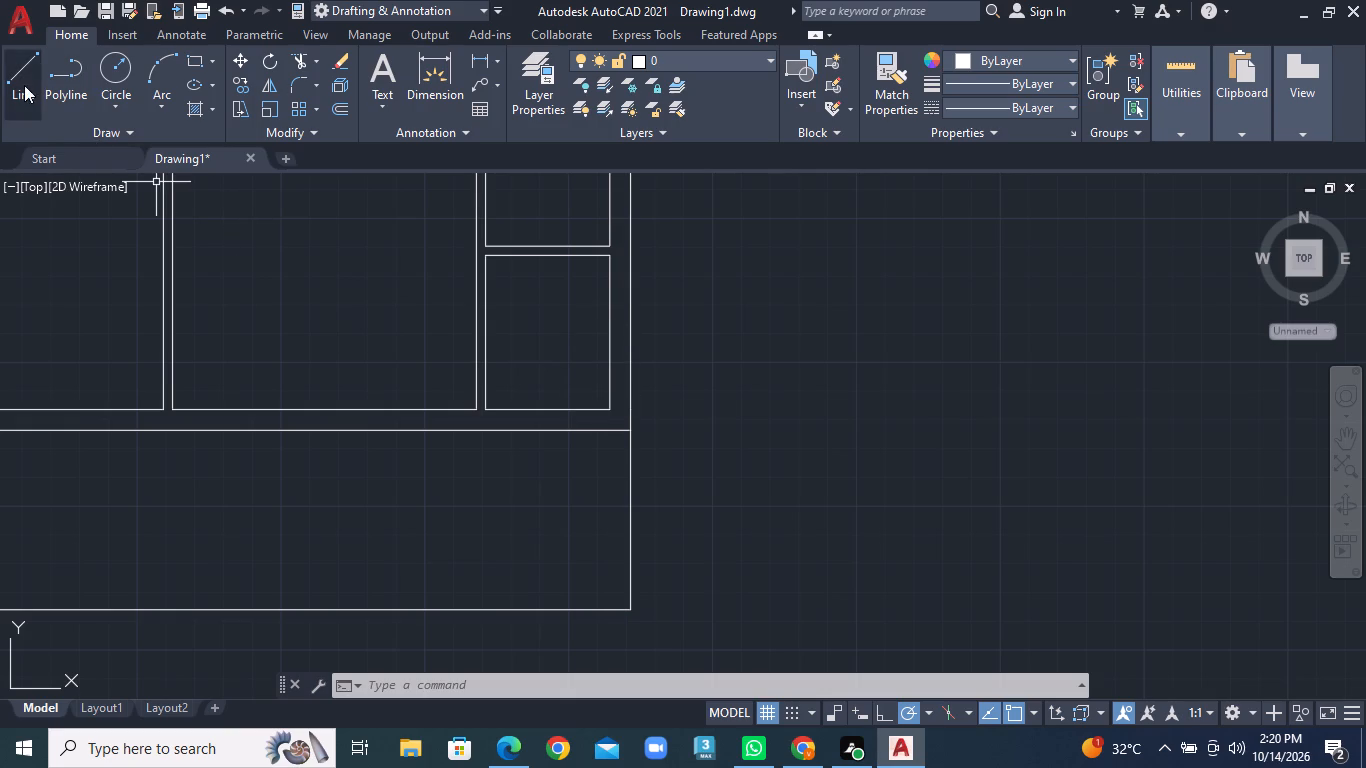
click(610, 432)
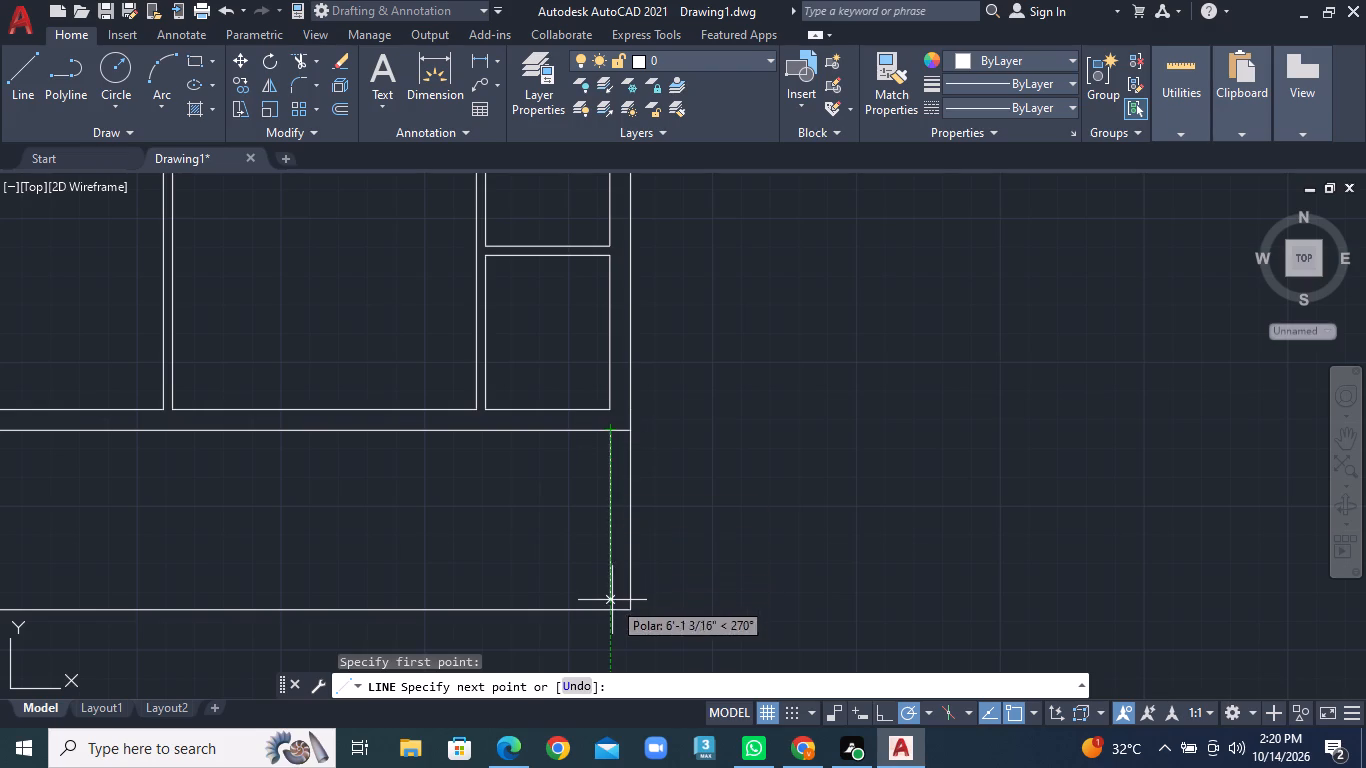
click(613, 613)
right_click(614, 613)
click(686, 395)
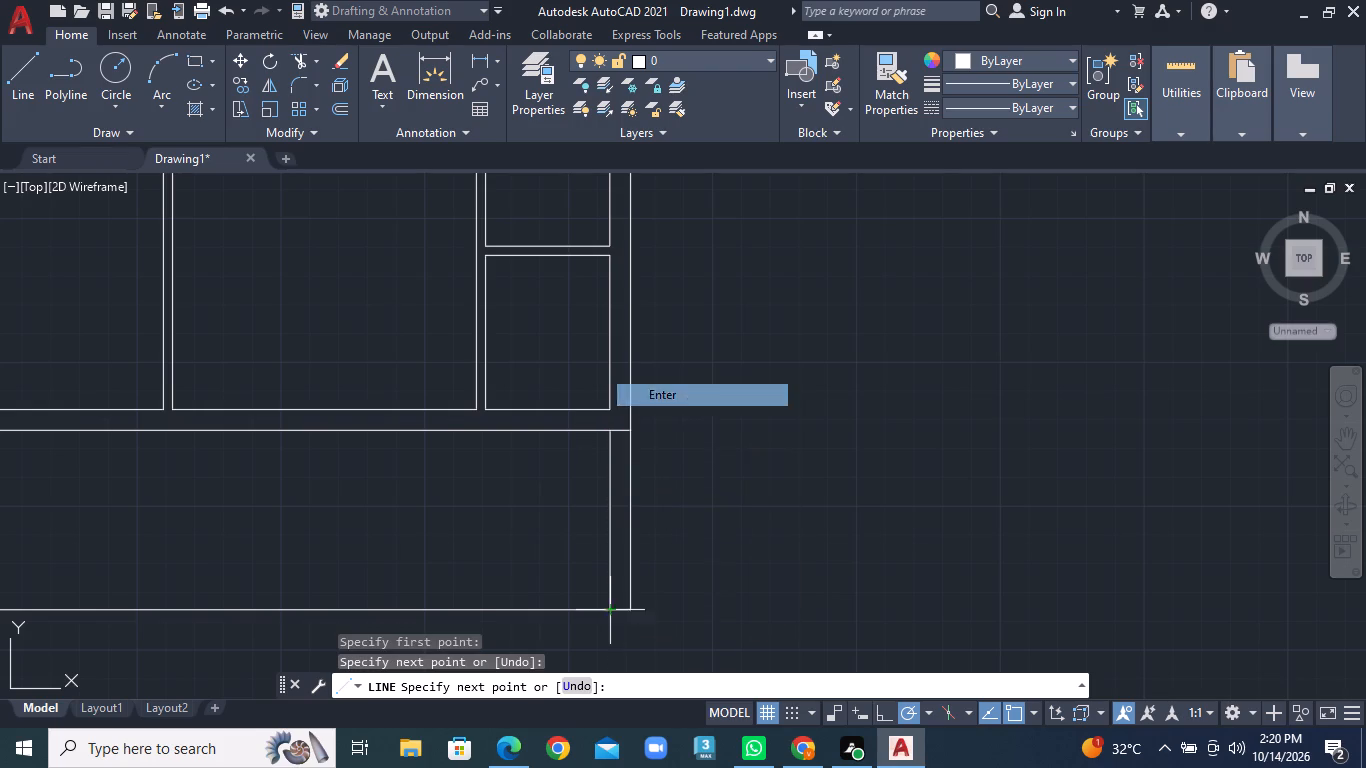
Offset the horizontal line at the bottom of the new strip 9" downward to form a wall.
scroll(381, 465, down, 1)
middle_drag(458, 515, 658, 419)
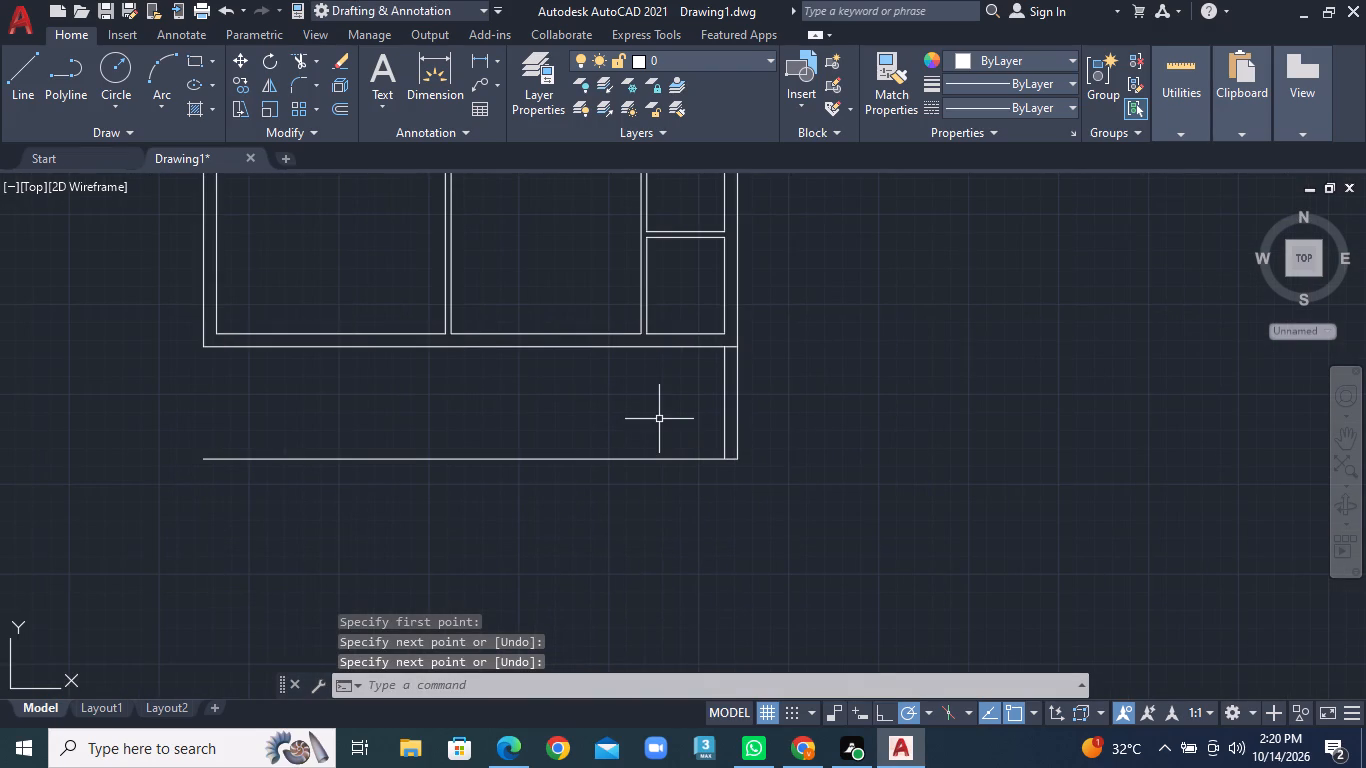
middle_drag(644, 445, 536, 421)
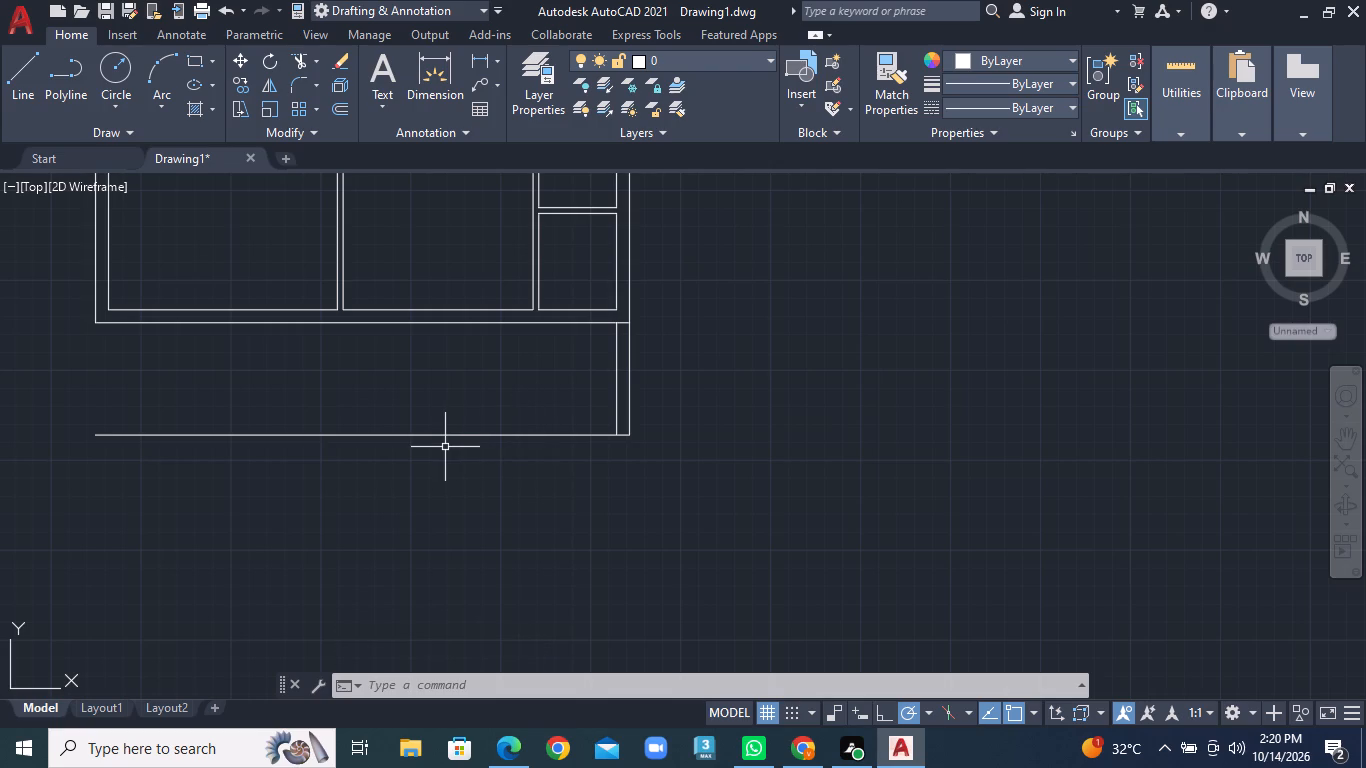
click(339, 106)
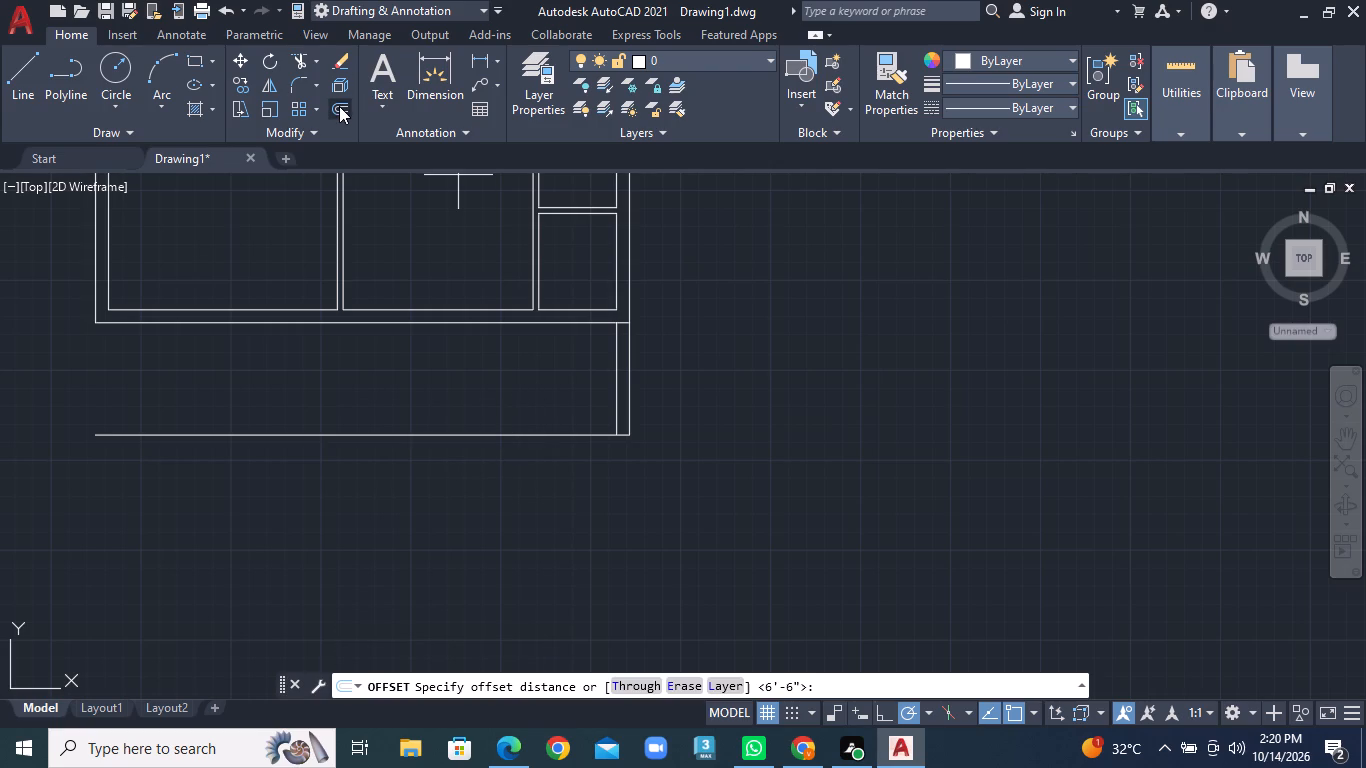
text(9")
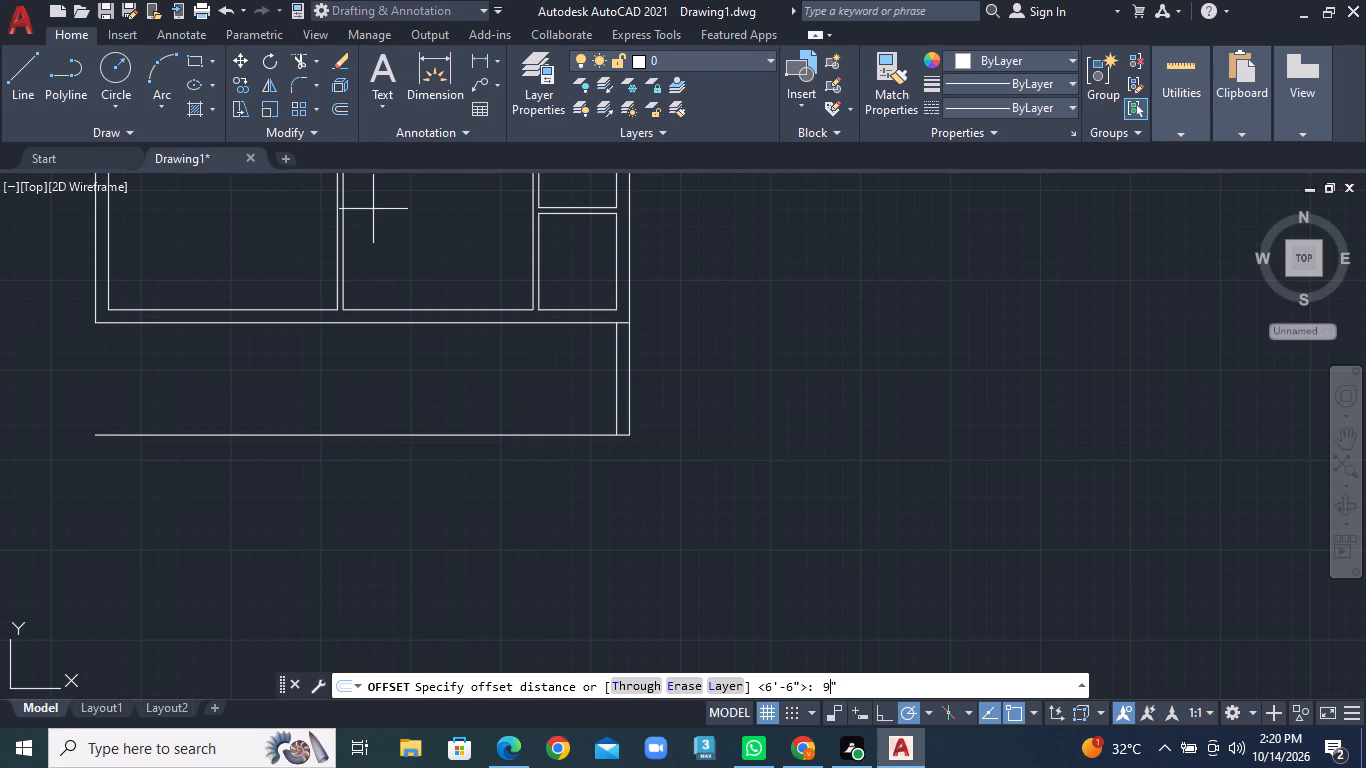
key(Return)
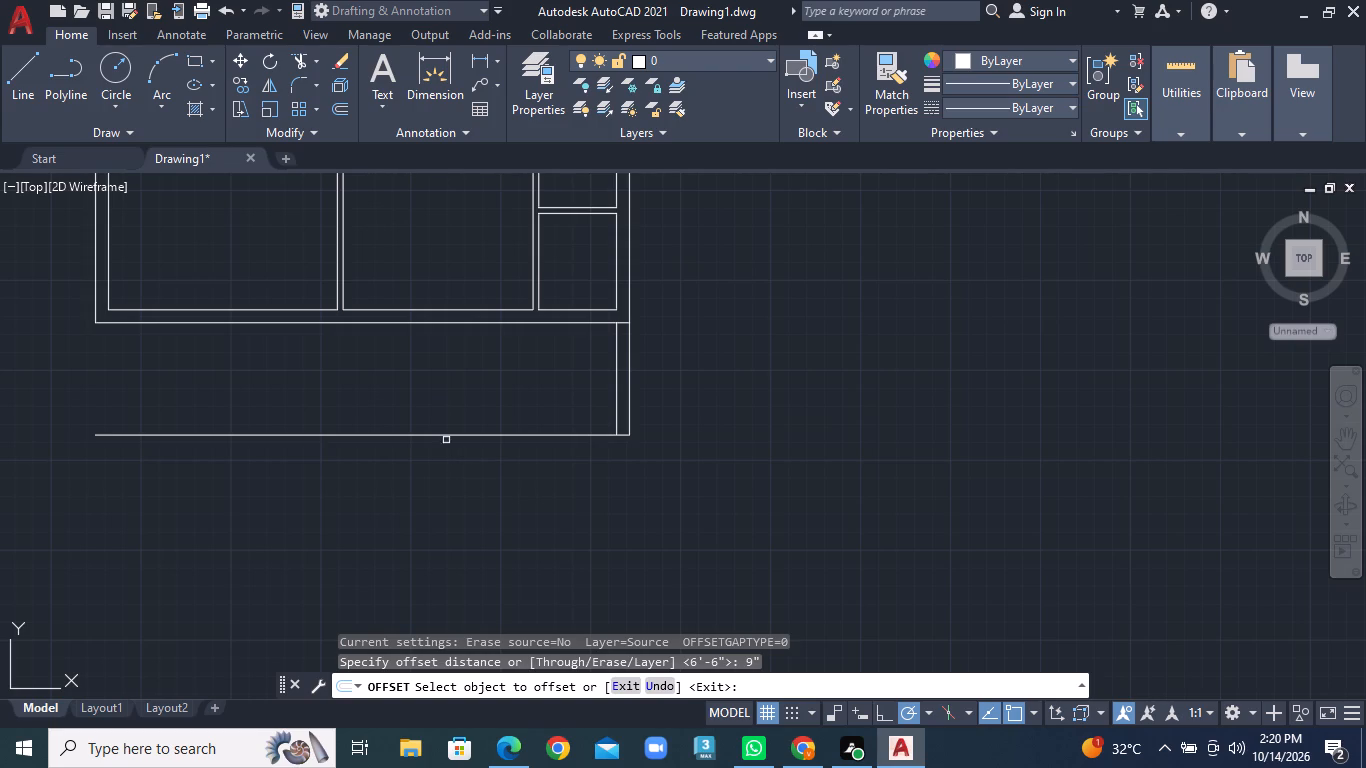
click(436, 435)
click(436, 486)
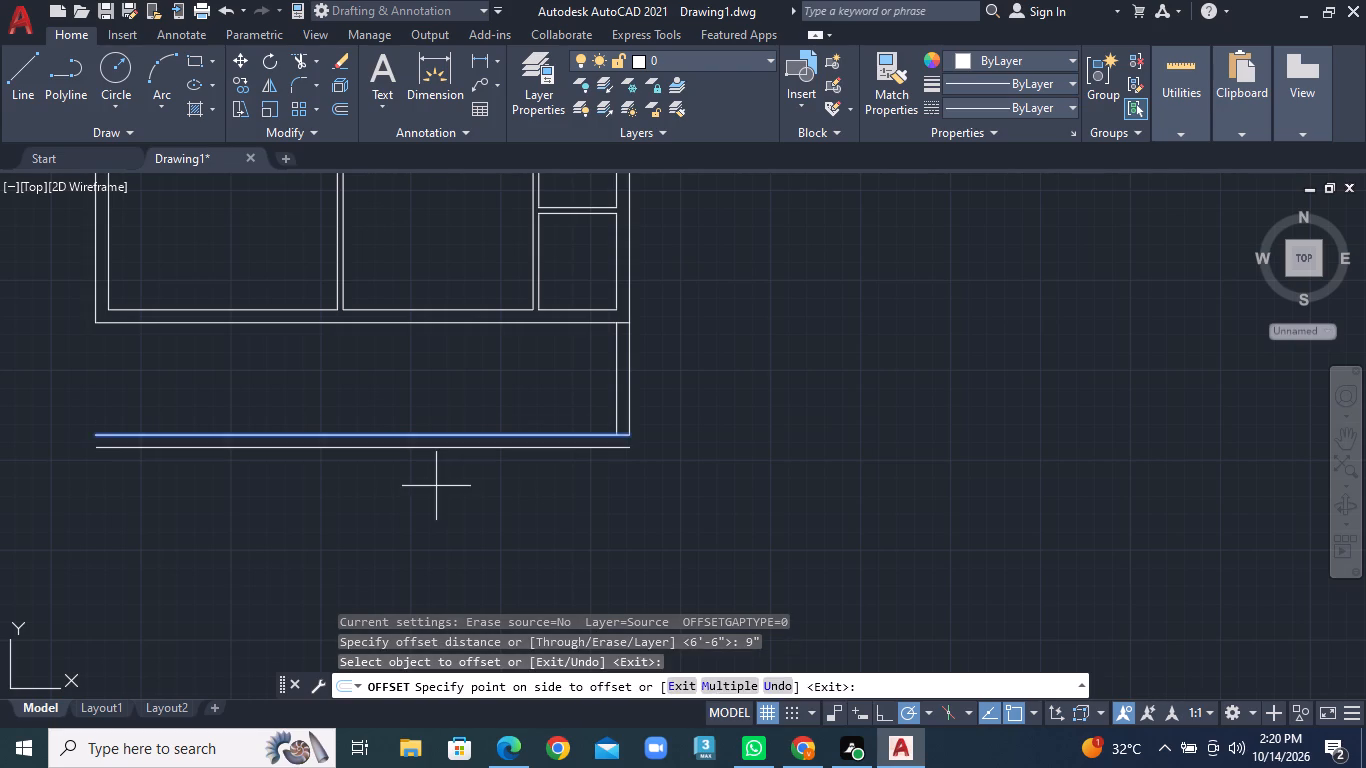
Close the right end of the new 9" bottom wall with a short vertical line joining its two horizontal lines.
click(6, 88)
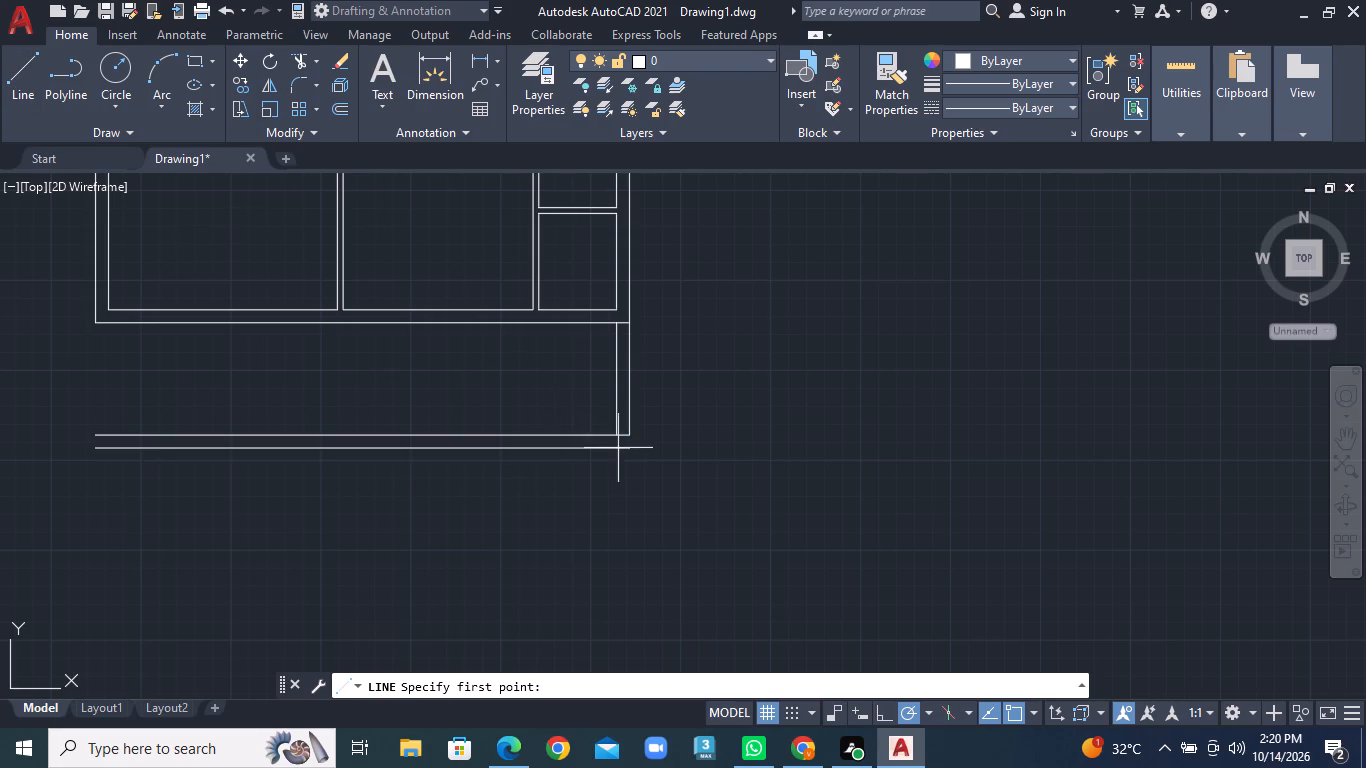
scroll(646, 448, up, 1)
click(620, 457)
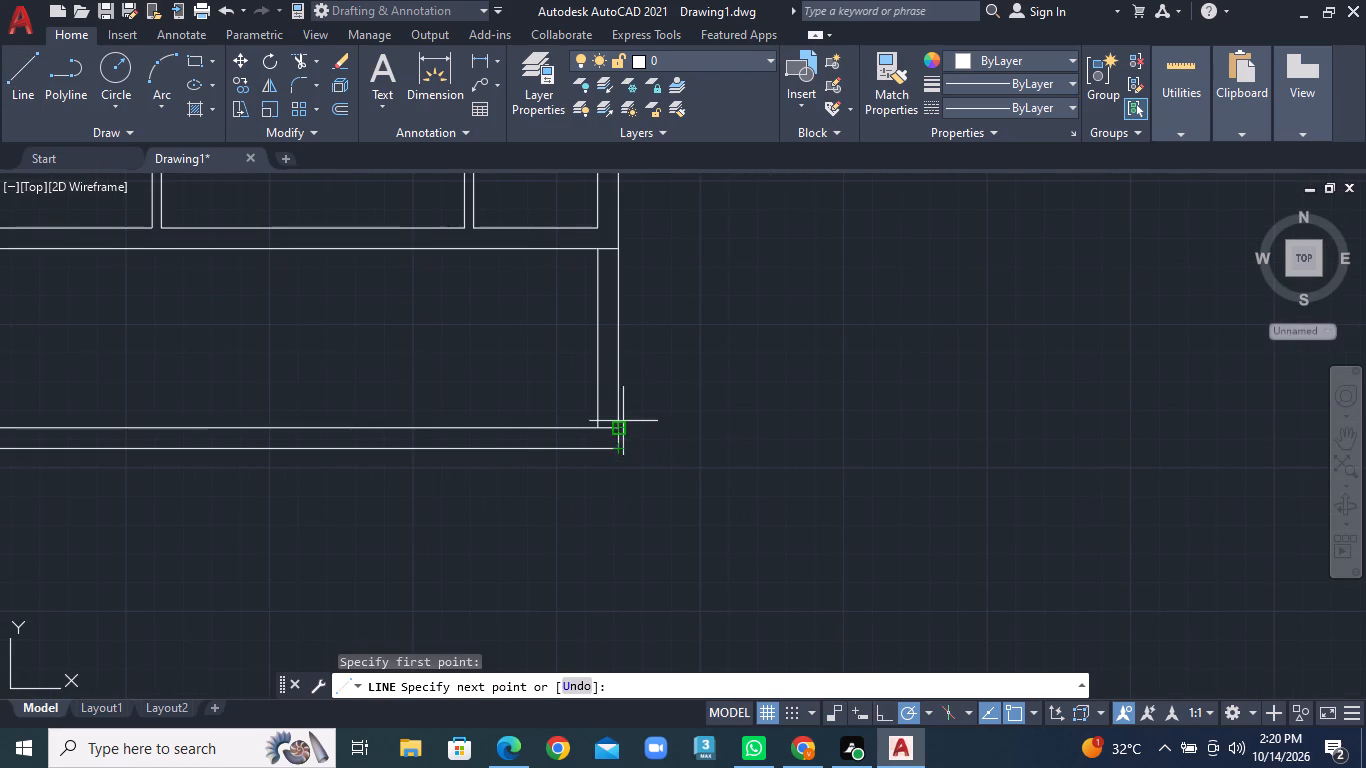
click(623, 421)
scroll(623, 421, up, 1)
right_click(623, 421)
click(695, 439)
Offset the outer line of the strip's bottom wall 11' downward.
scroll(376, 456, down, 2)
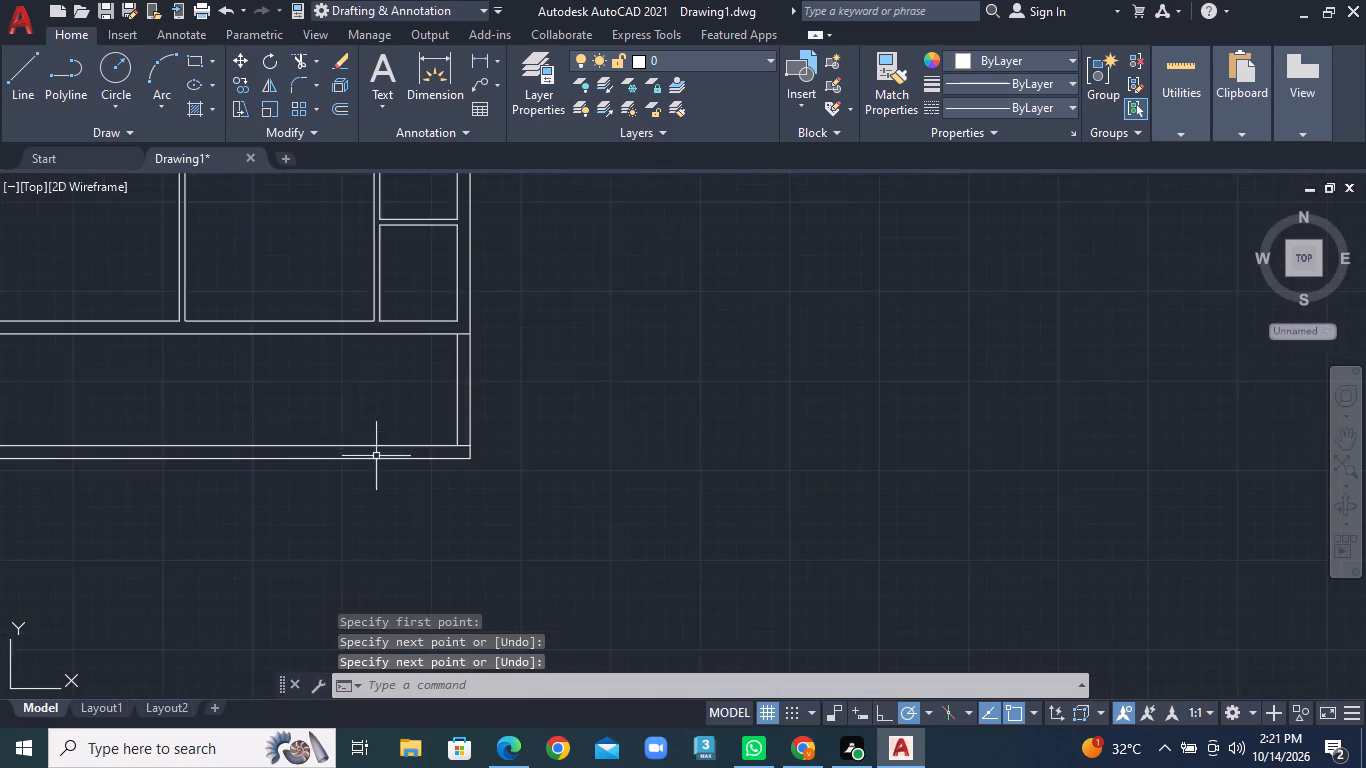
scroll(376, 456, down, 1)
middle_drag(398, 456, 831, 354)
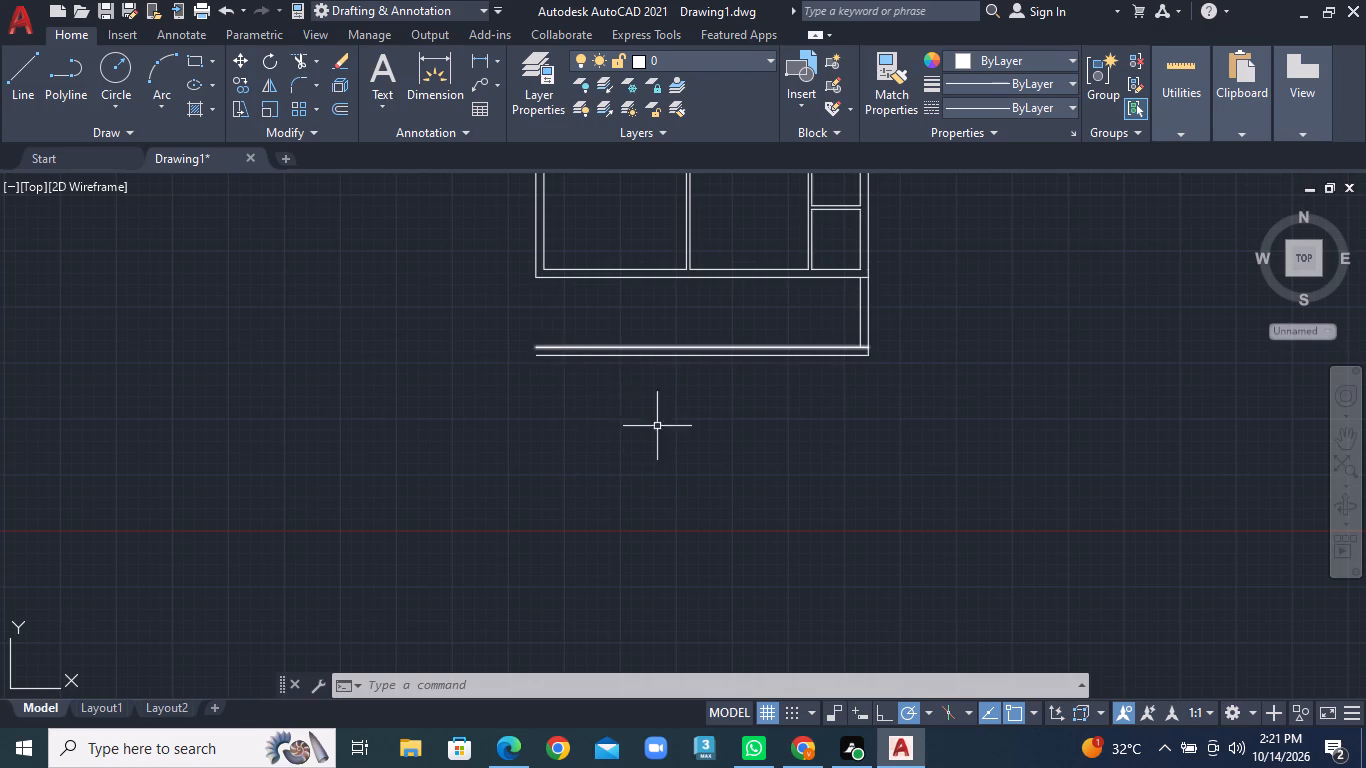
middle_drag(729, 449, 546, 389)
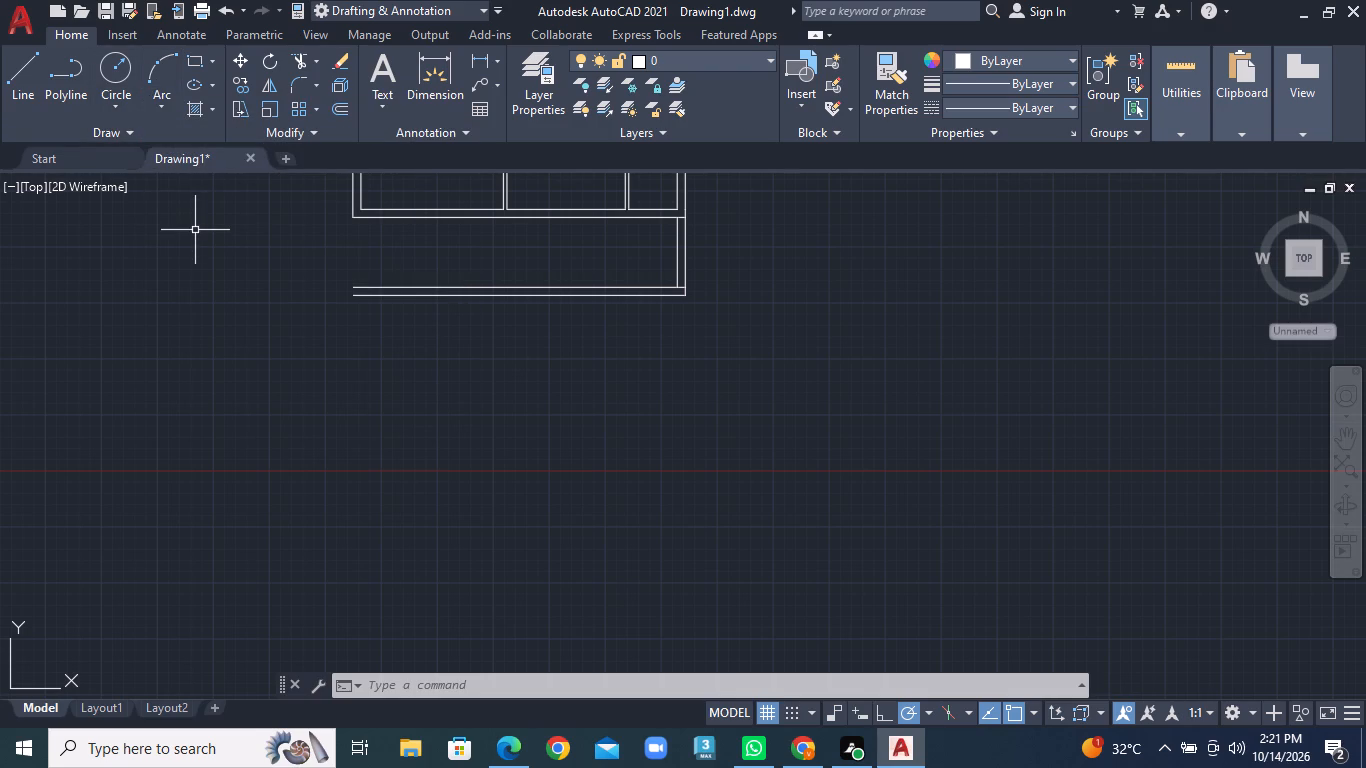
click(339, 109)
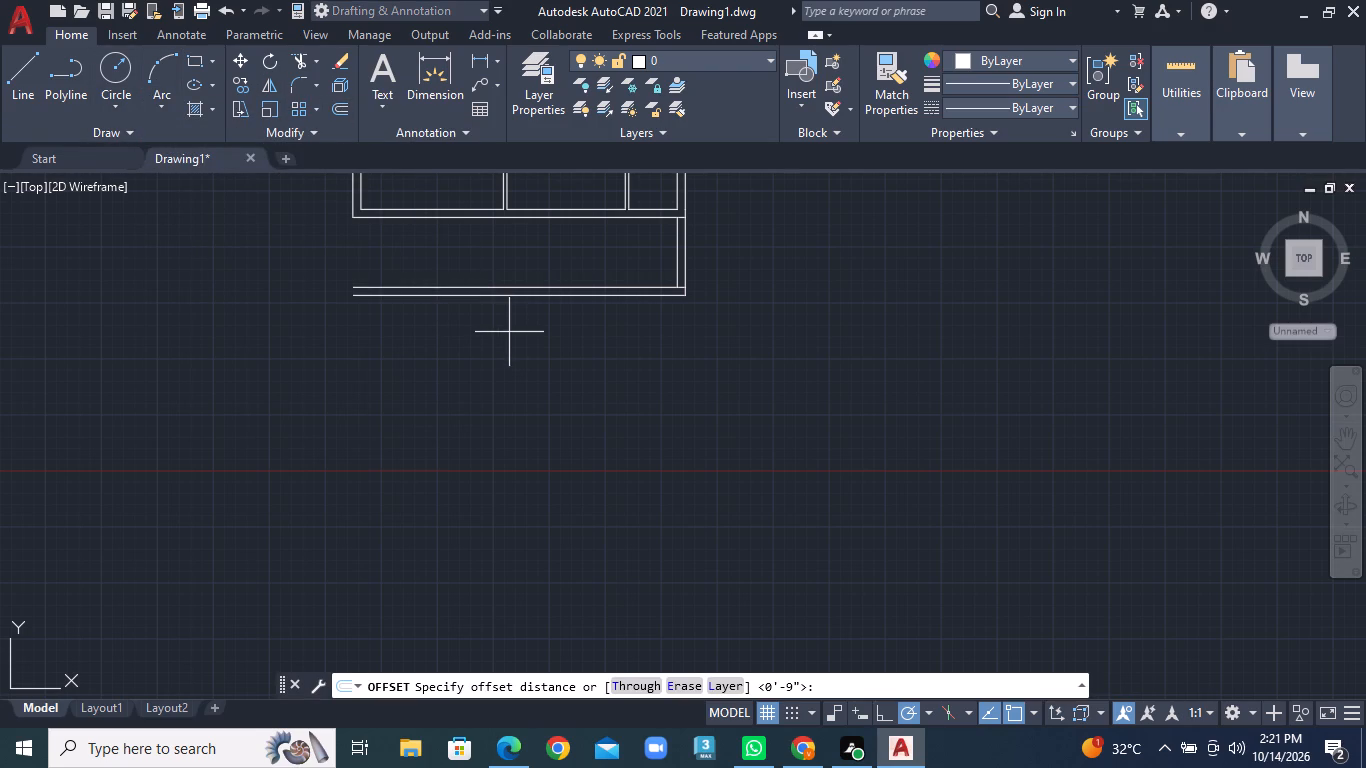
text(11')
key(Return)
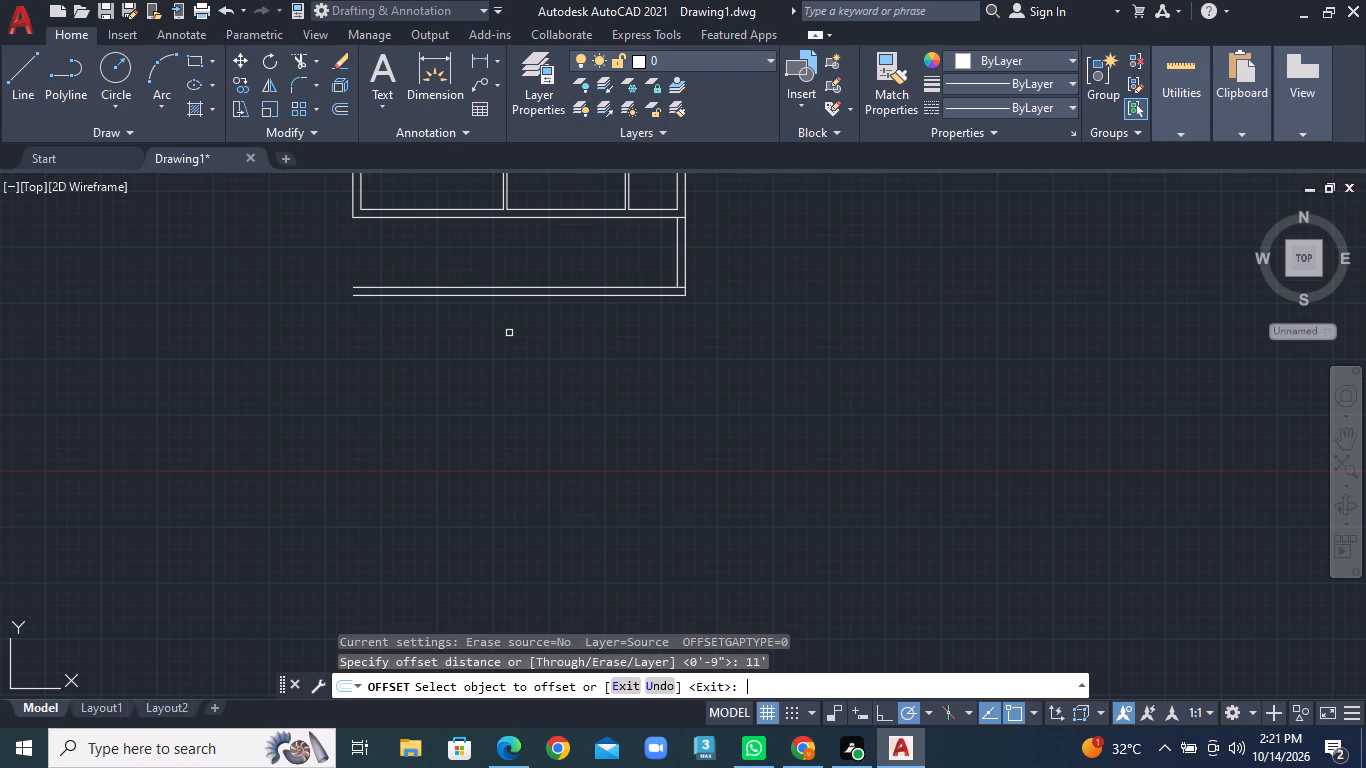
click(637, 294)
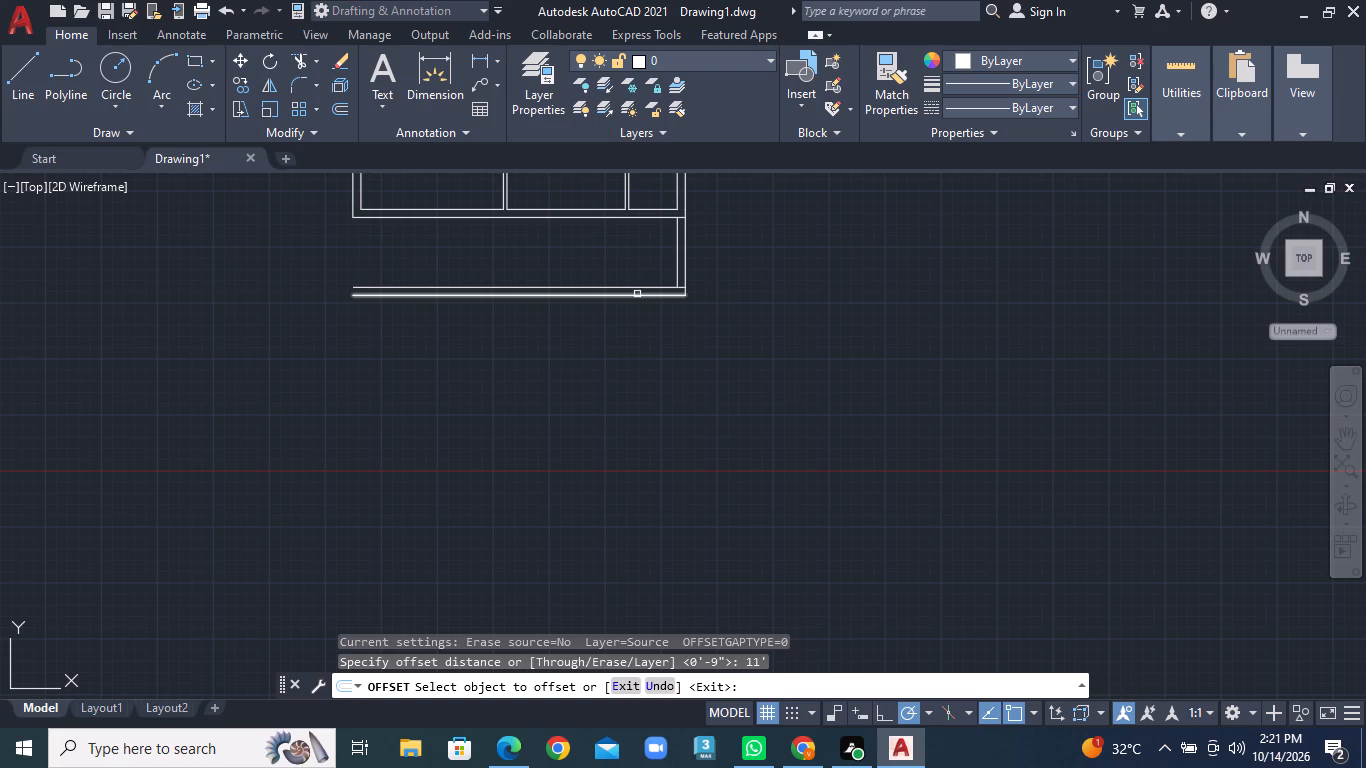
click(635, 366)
Draw a vertical line down from the bottom wall's outer right corner, in line with the outer wall face and well past the 11' offset line.
click(29, 77)
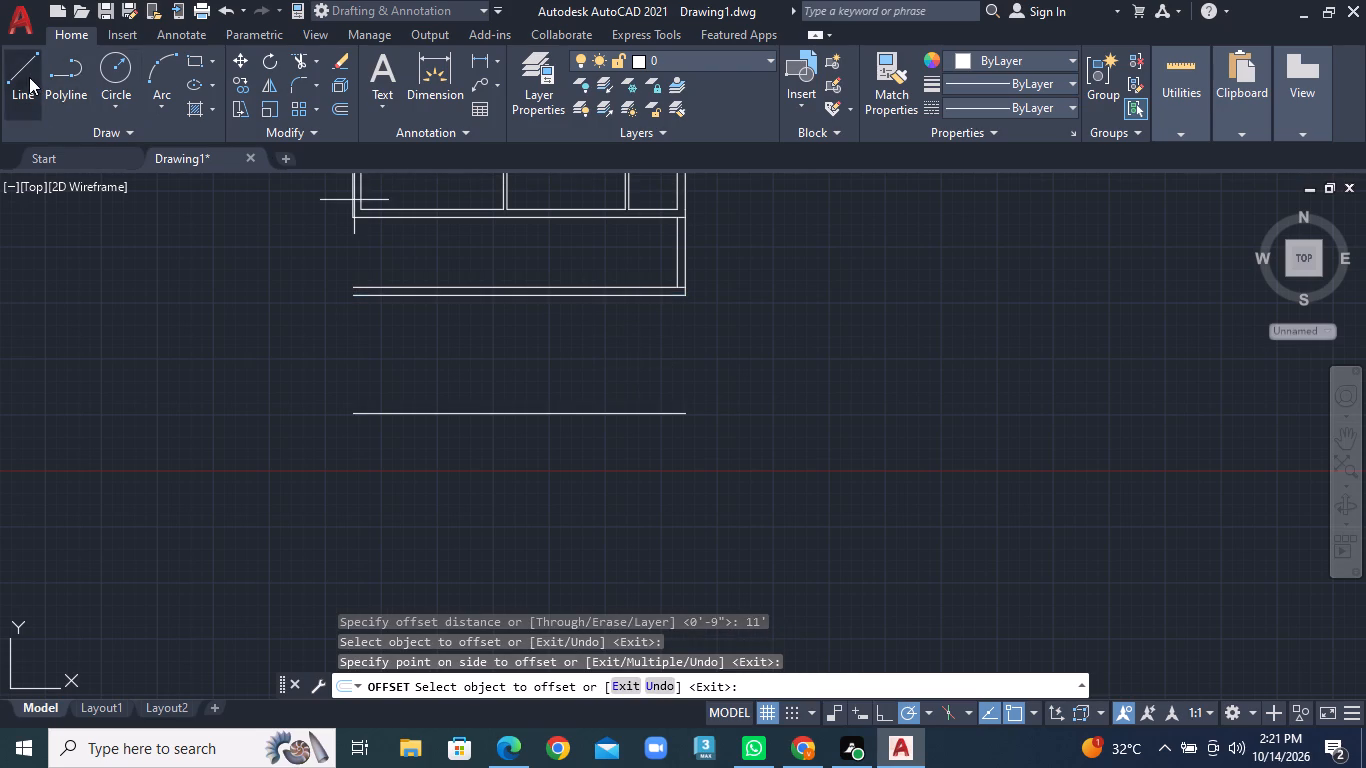
click(686, 297)
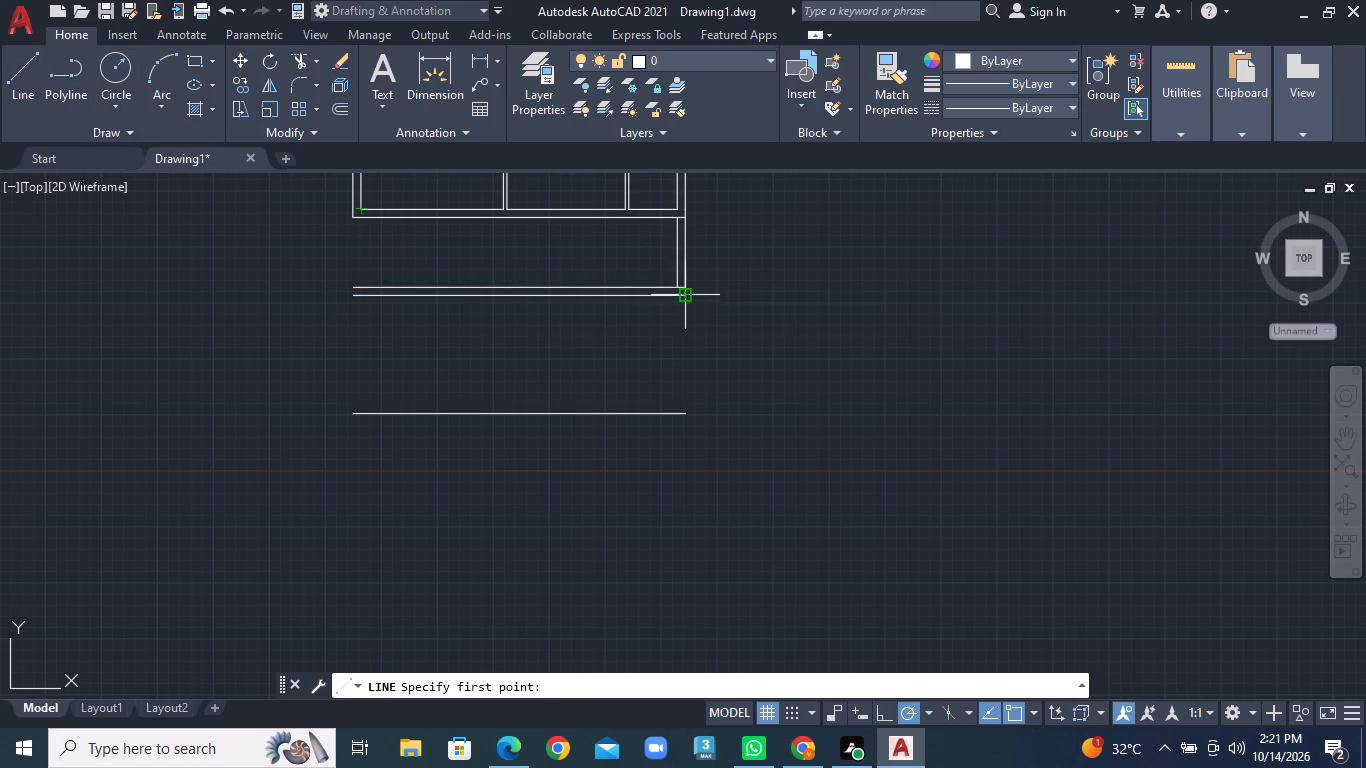
click(693, 608)
right_click(693, 608)
click(771, 395)
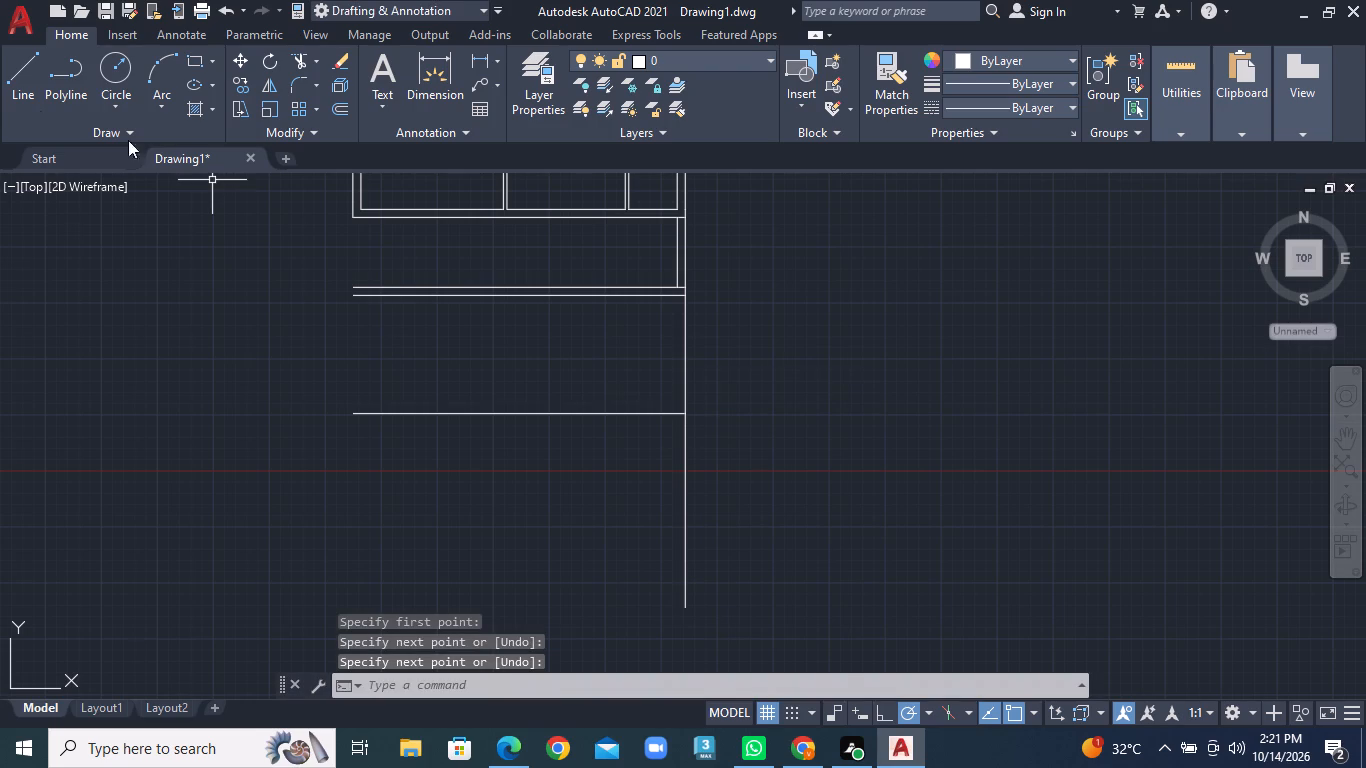
Draw the extended right wall's inner line from the inner corner at the bottom wall down level with the outer line's end.
click(22, 80)
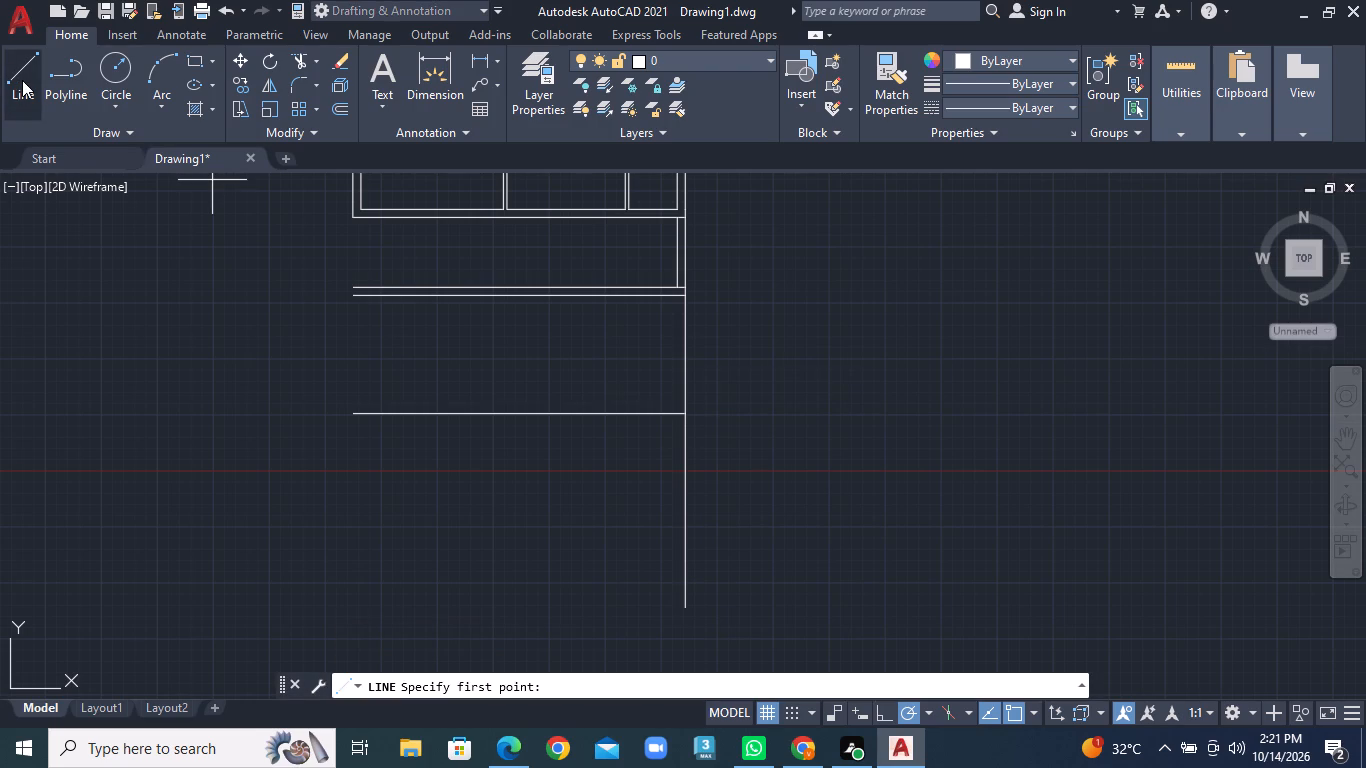
click(342, 110)
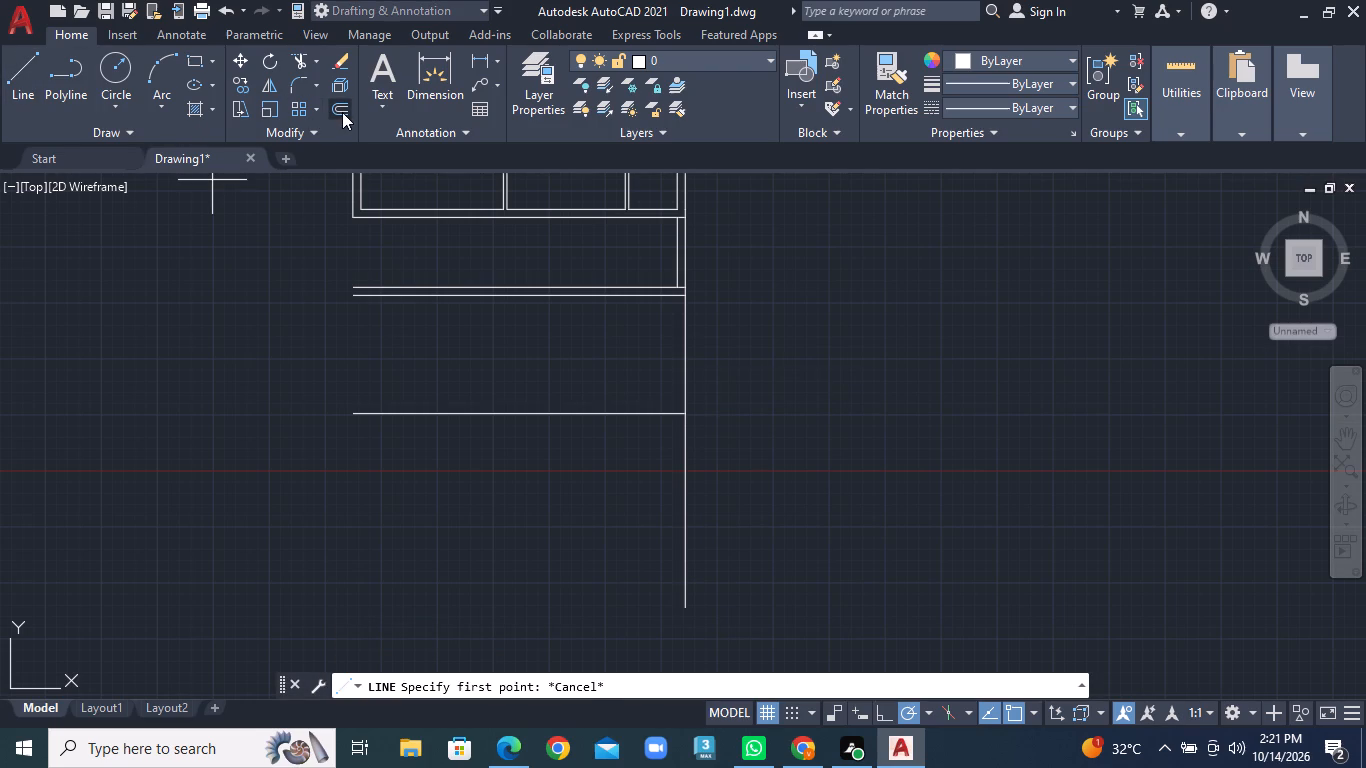
click(19, 76)
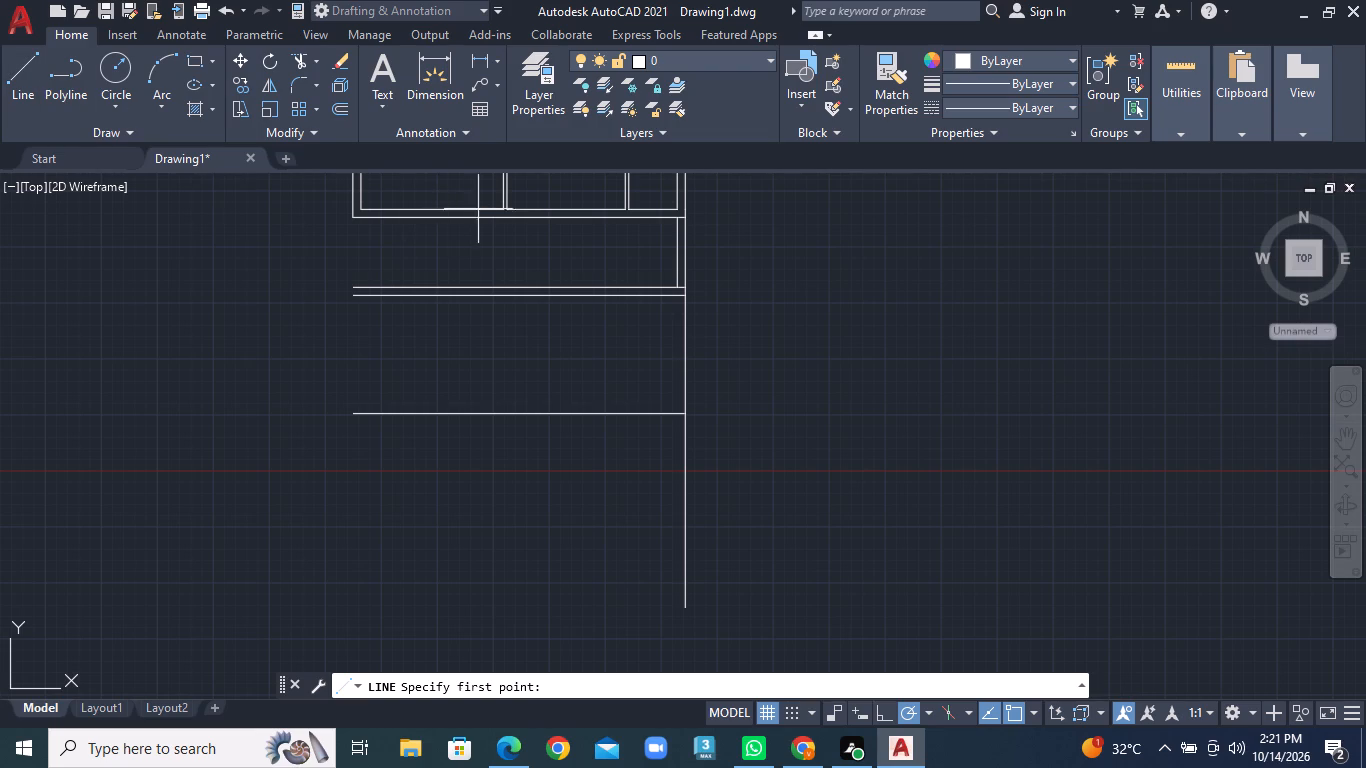
click(676, 287)
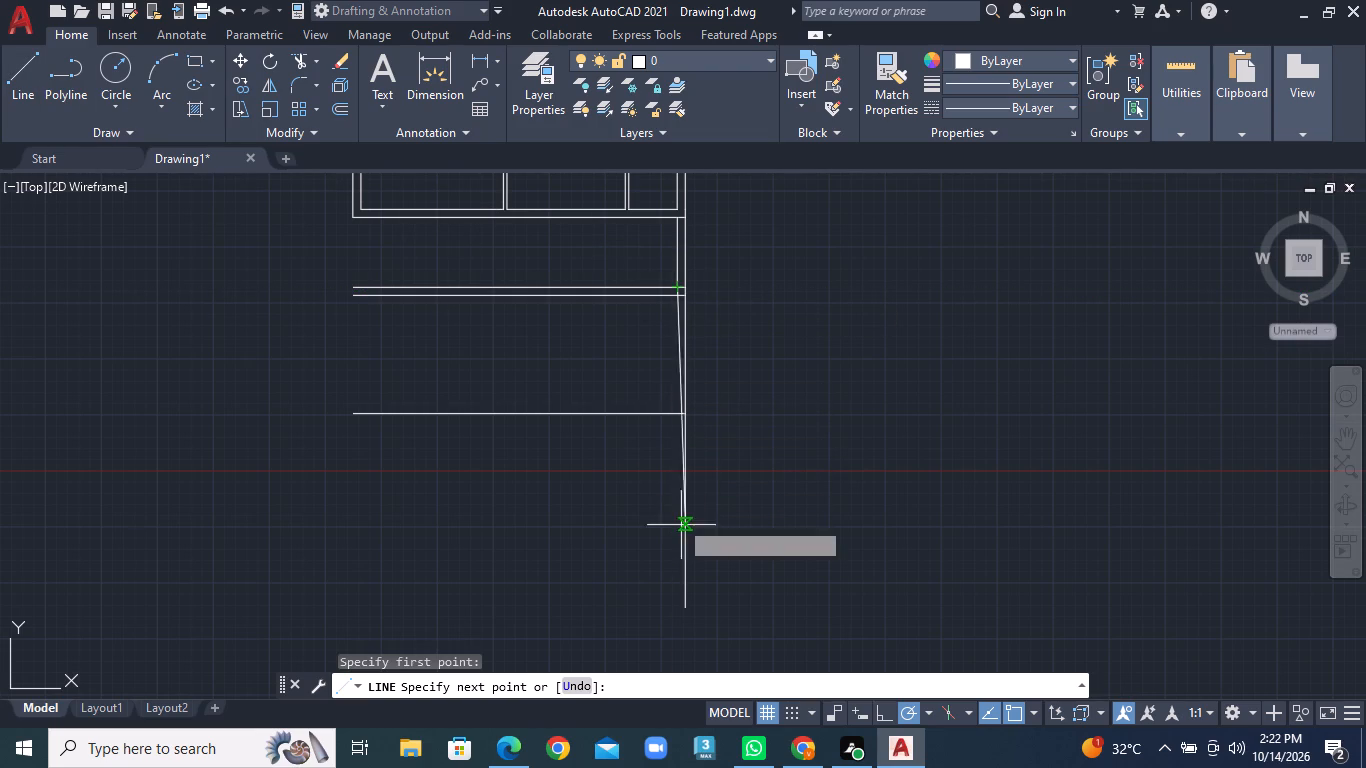
click(673, 600)
right_click(677, 600)
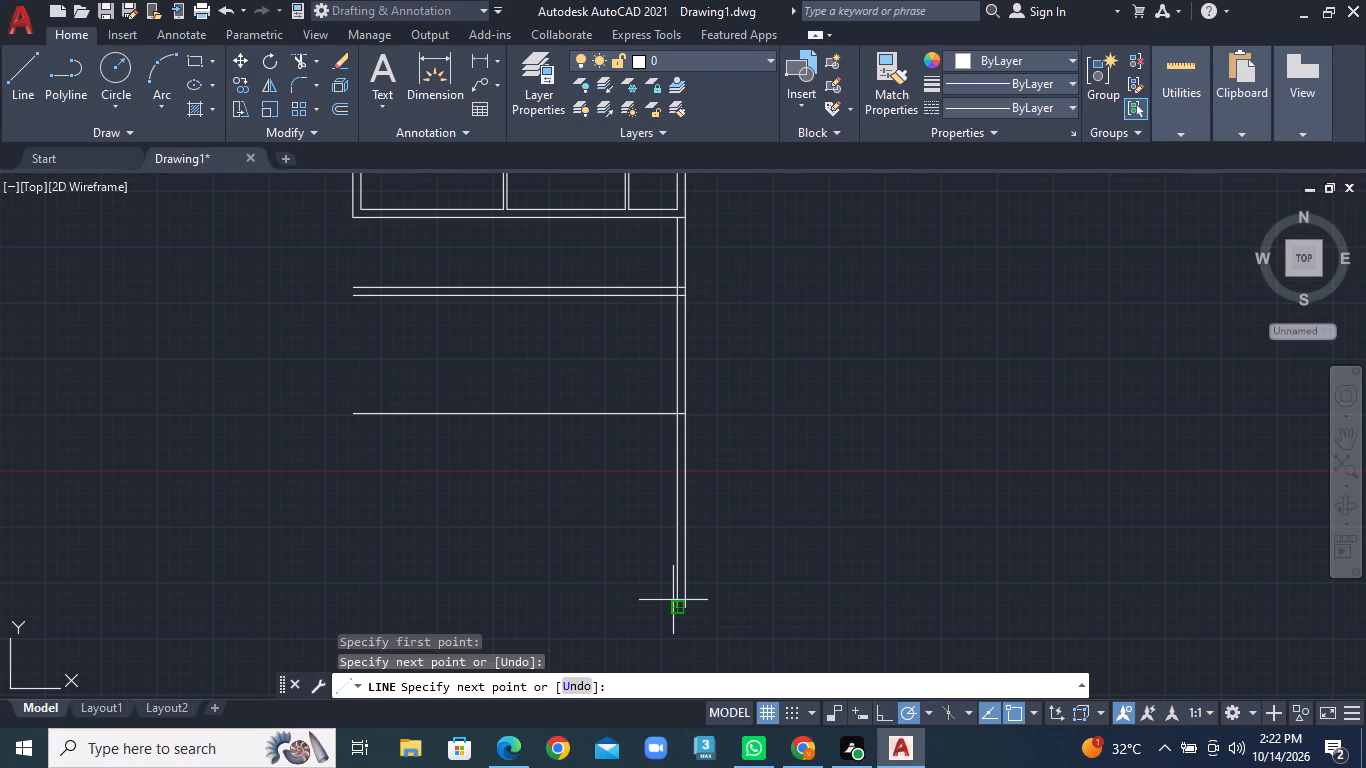
click(734, 390)
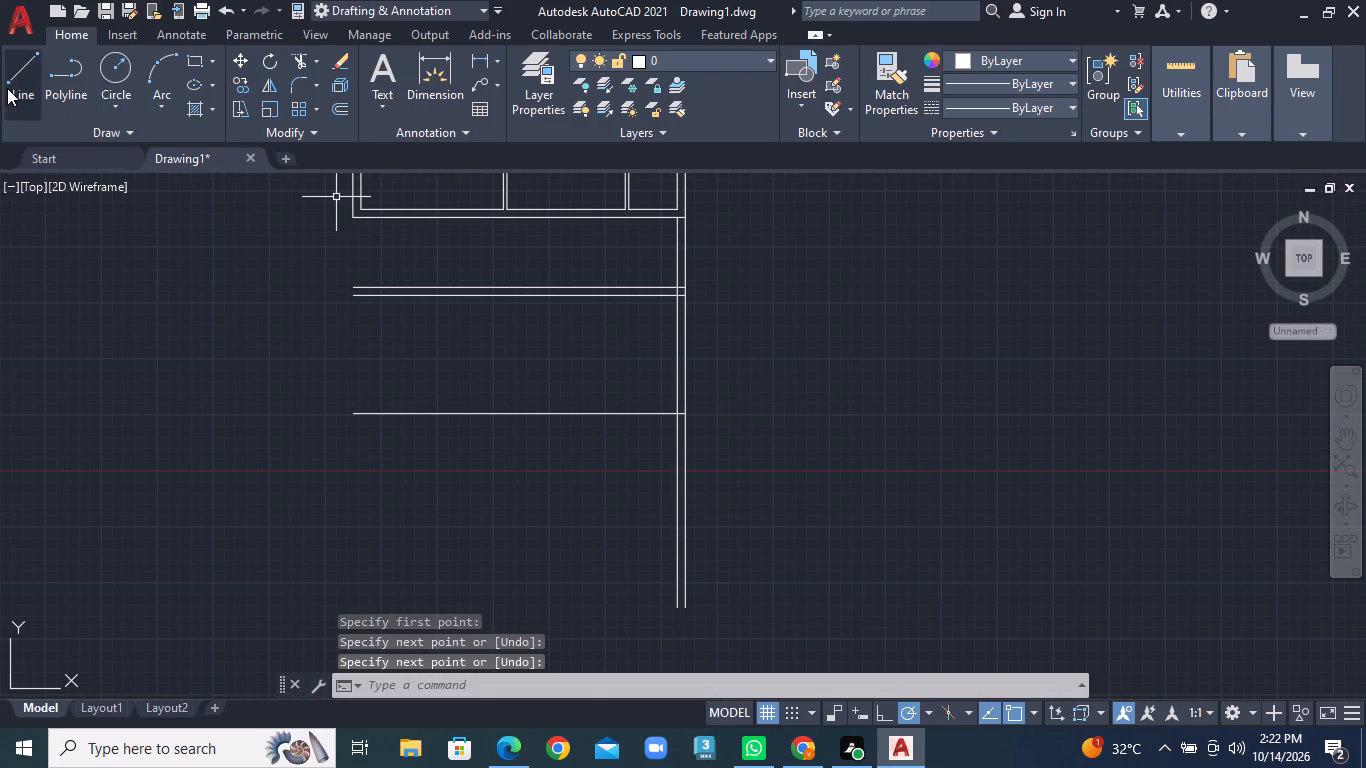
Offset the extended right wall's inner line 11' to the left.
click(341, 105)
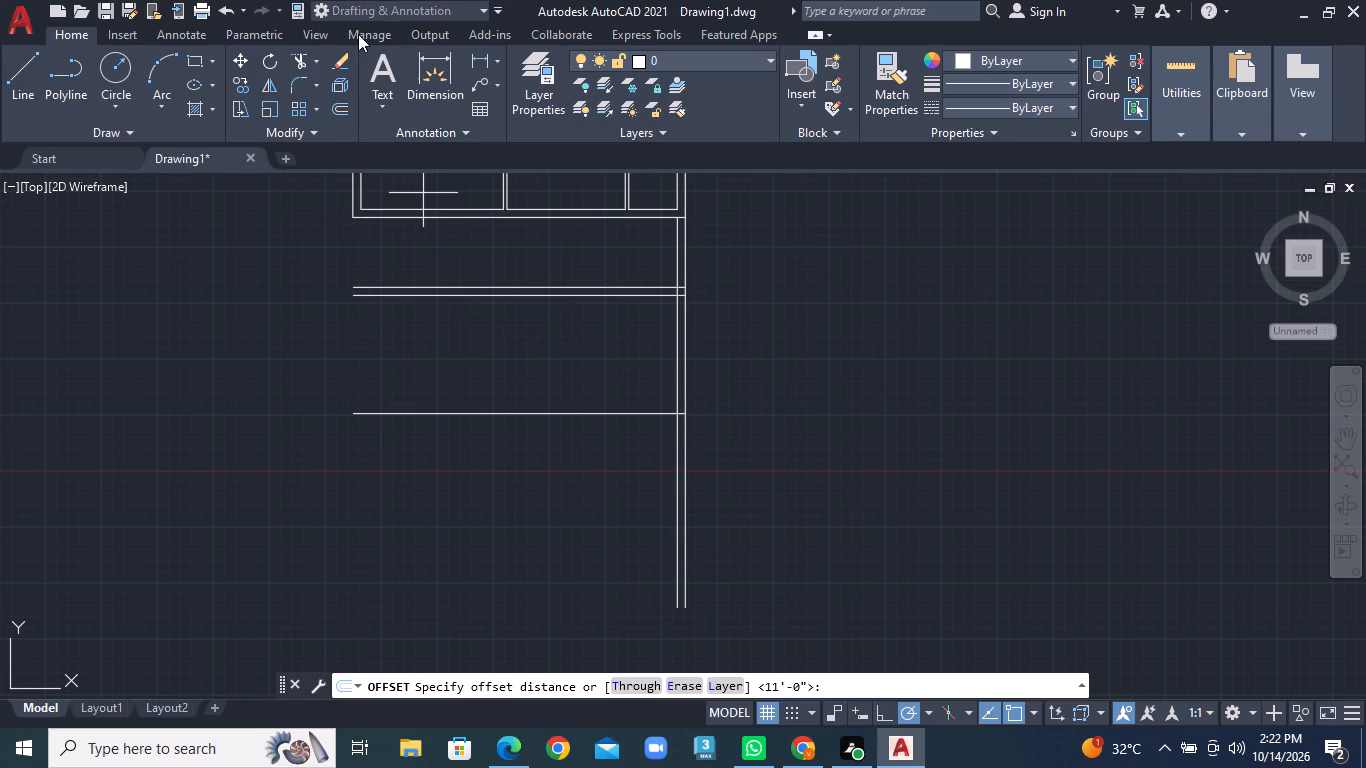
click(346, 113)
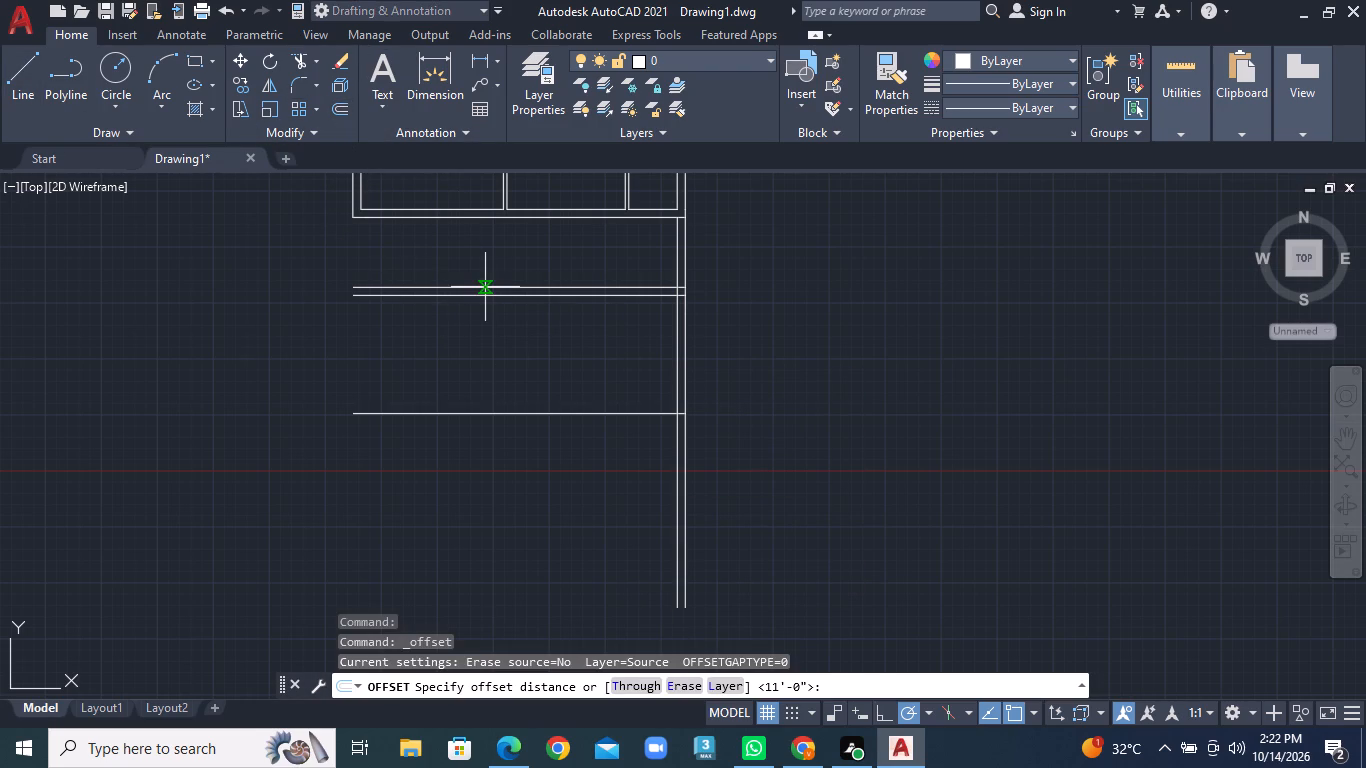
text(11')
key(Return)
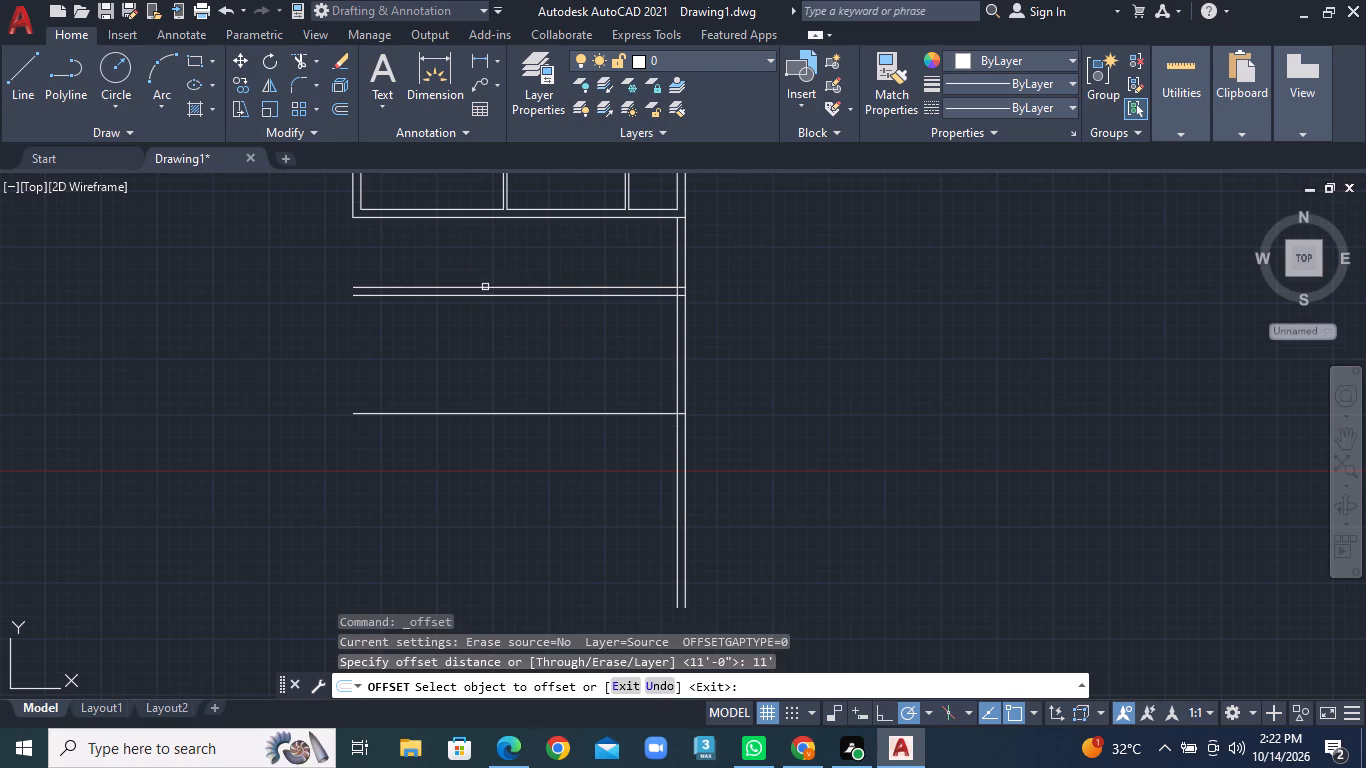
click(677, 338)
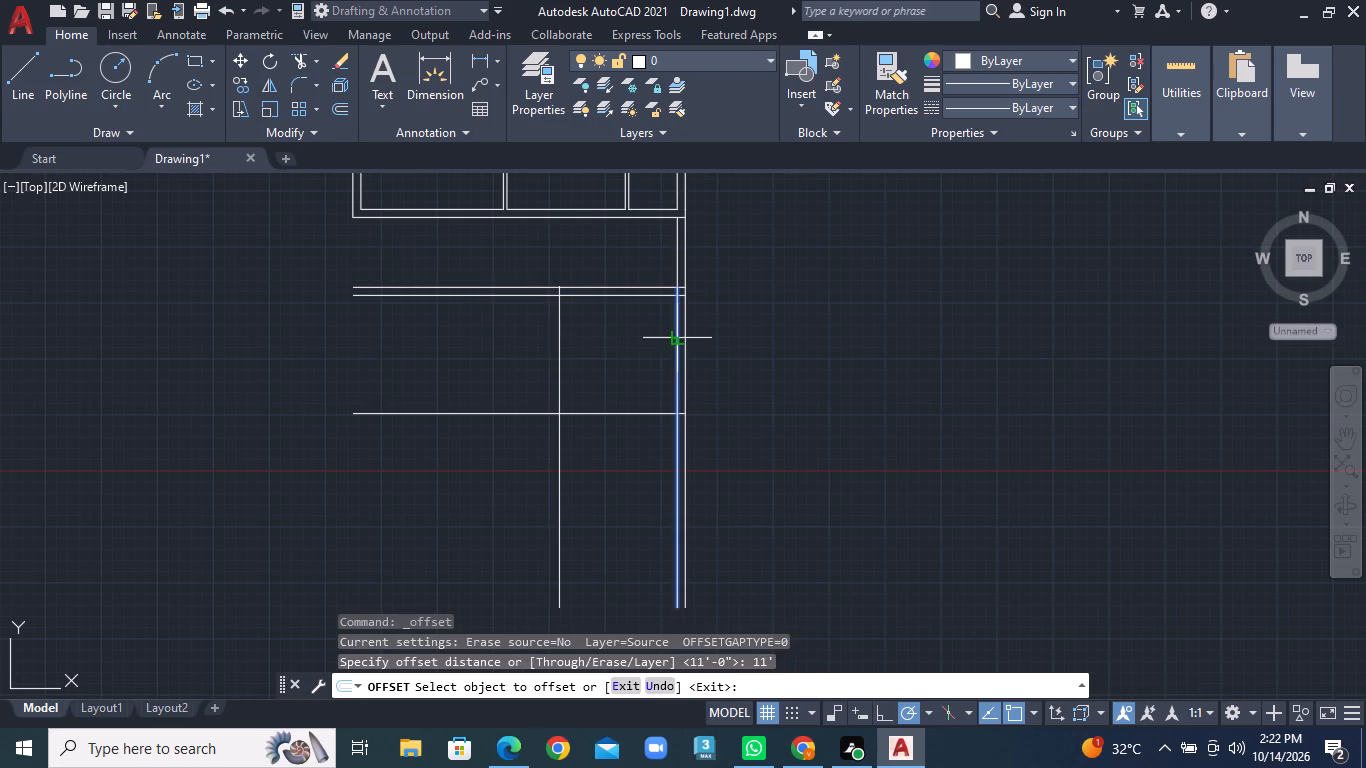
click(633, 340)
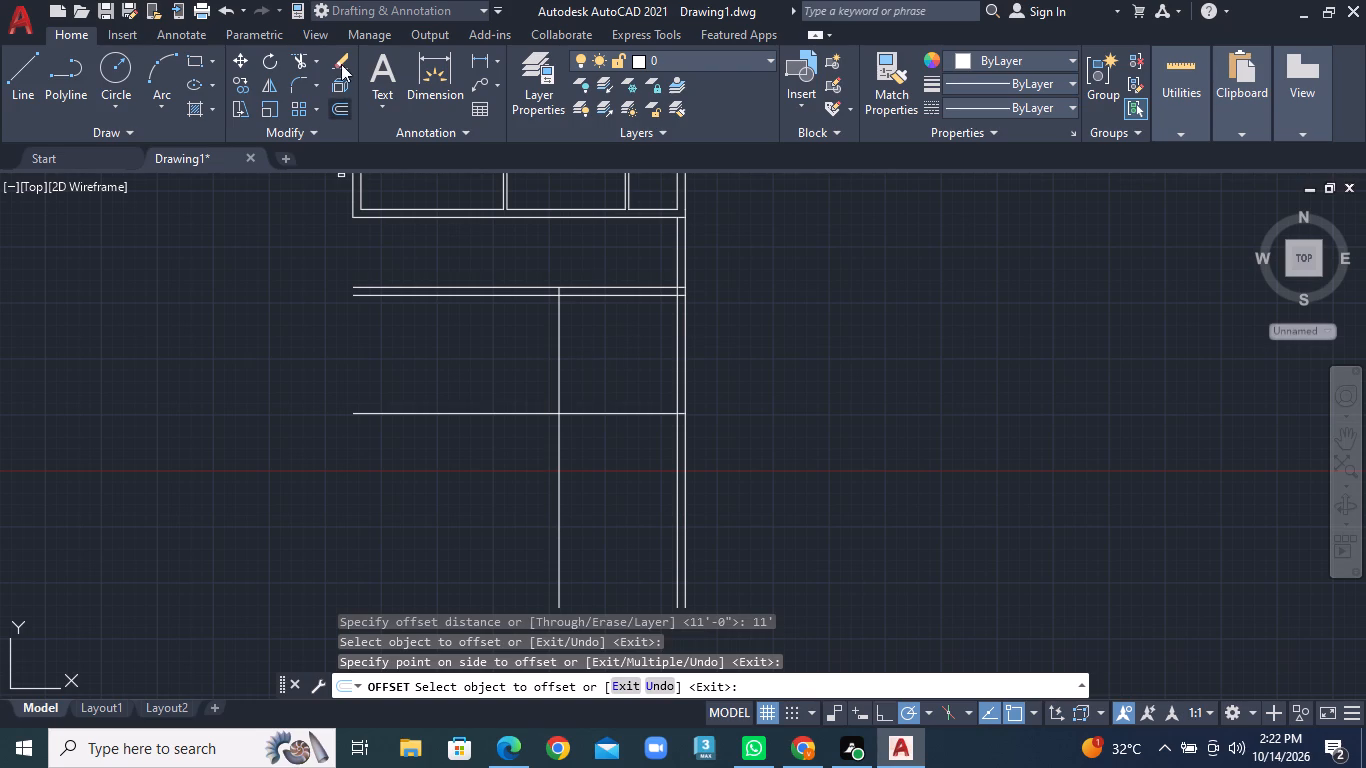
Offset the outer line of the strip's bottom wall 12'9" downward.
click(340, 107)
text(12'9")
key(Return)
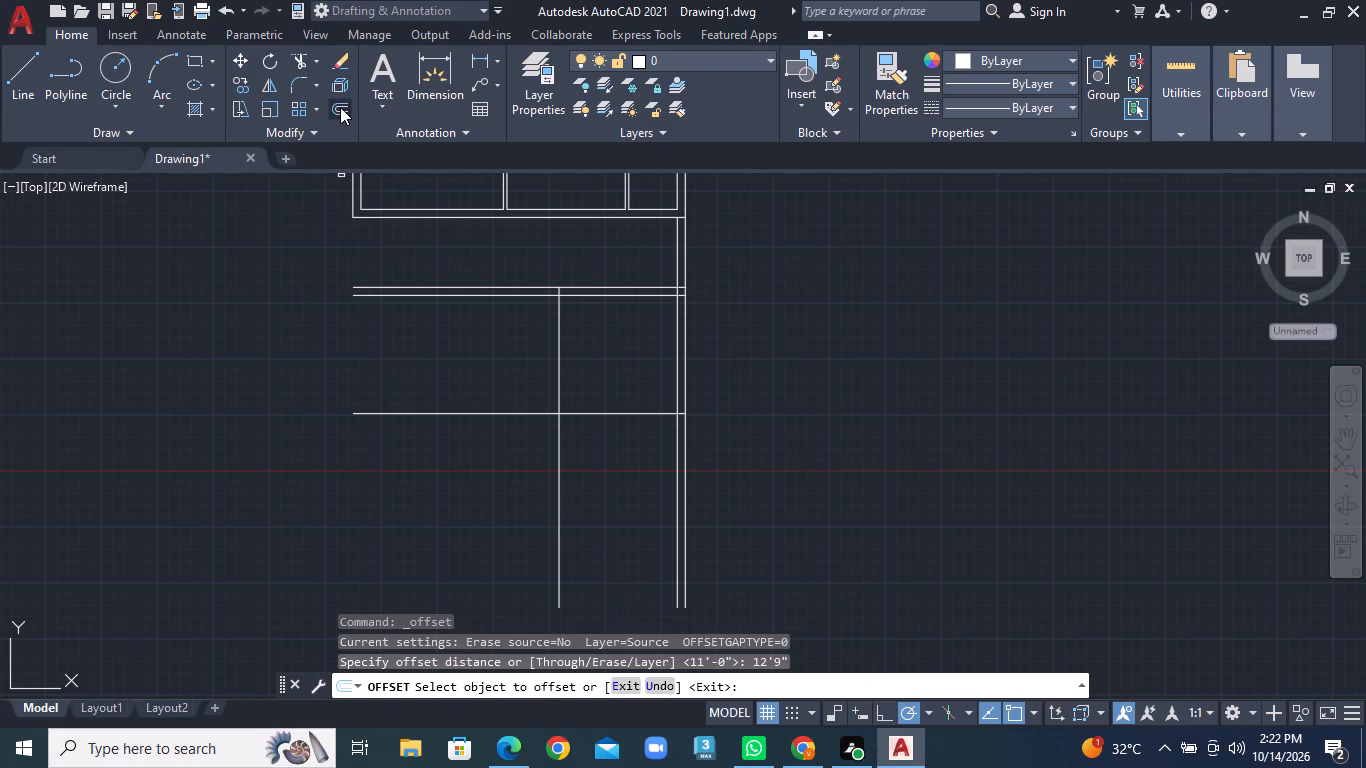
click(590, 295)
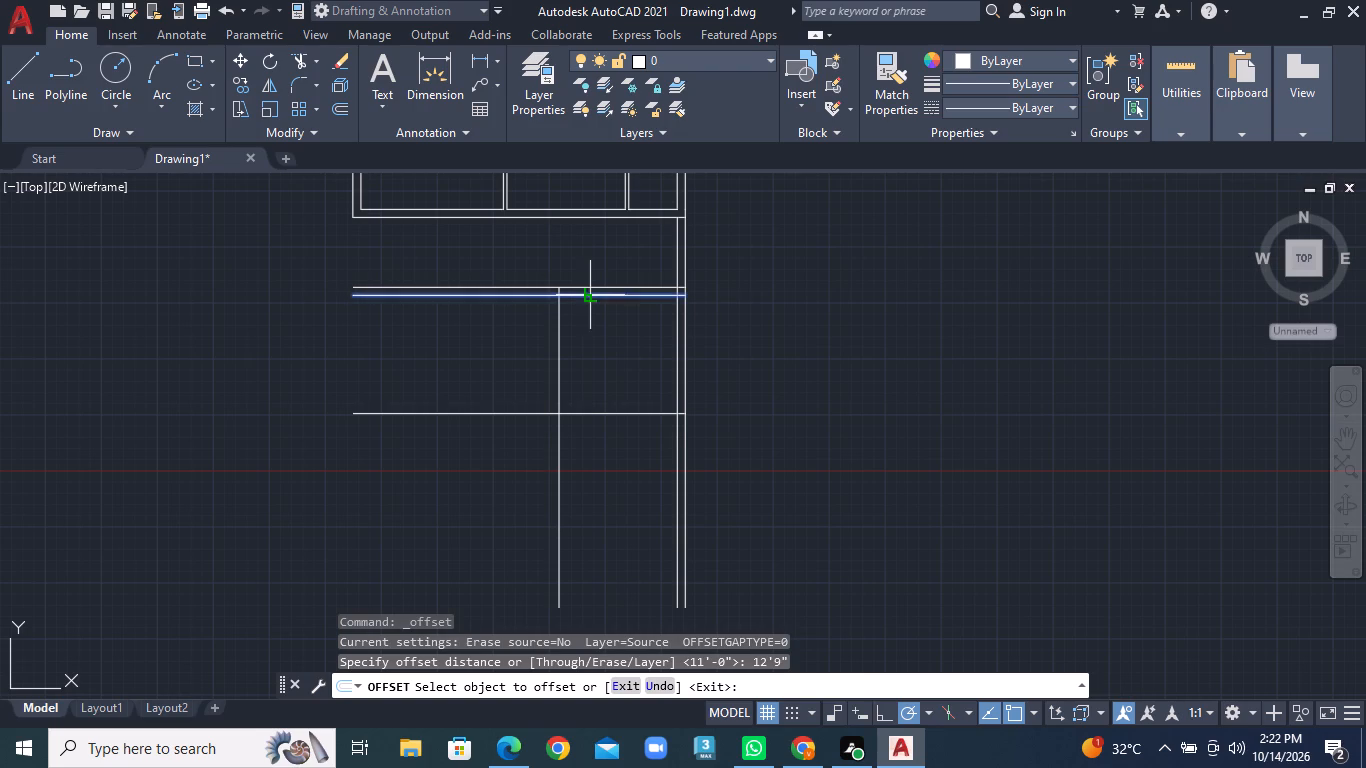
click(590, 399)
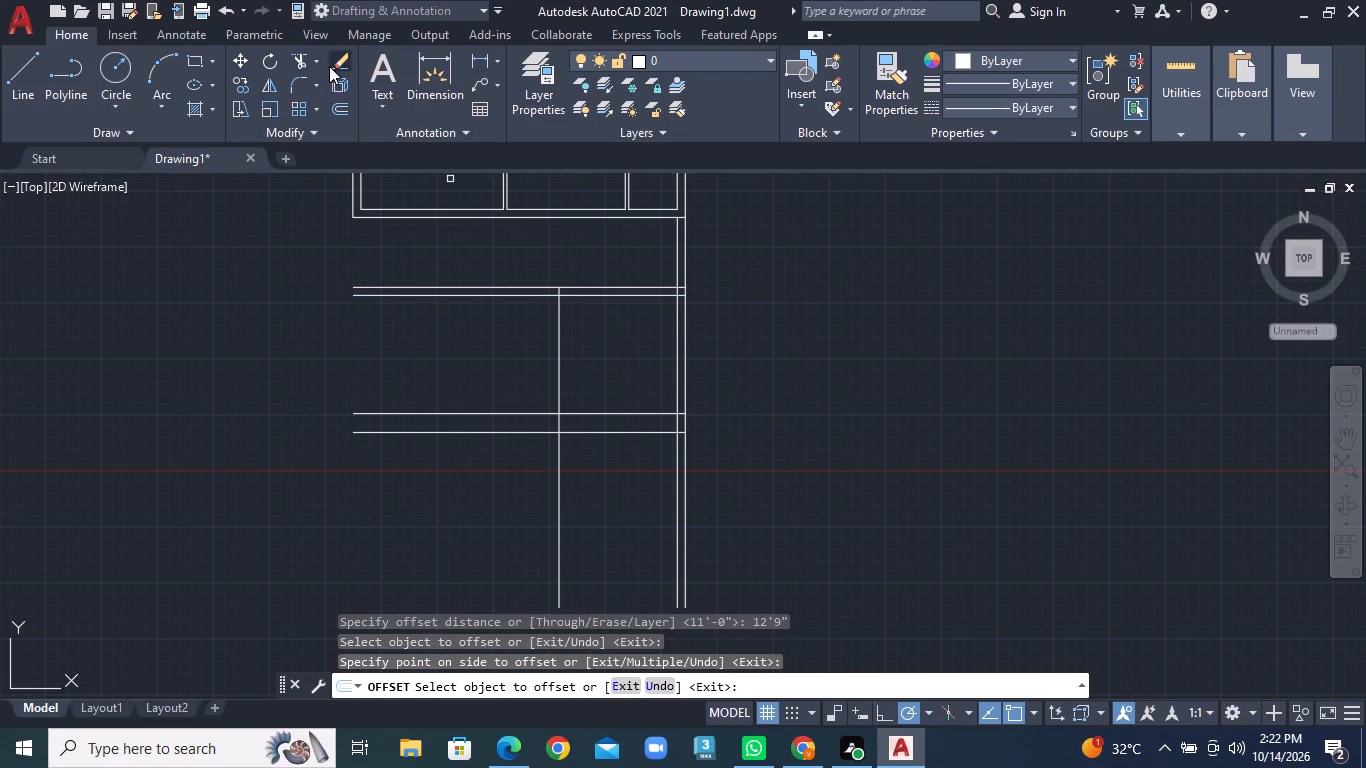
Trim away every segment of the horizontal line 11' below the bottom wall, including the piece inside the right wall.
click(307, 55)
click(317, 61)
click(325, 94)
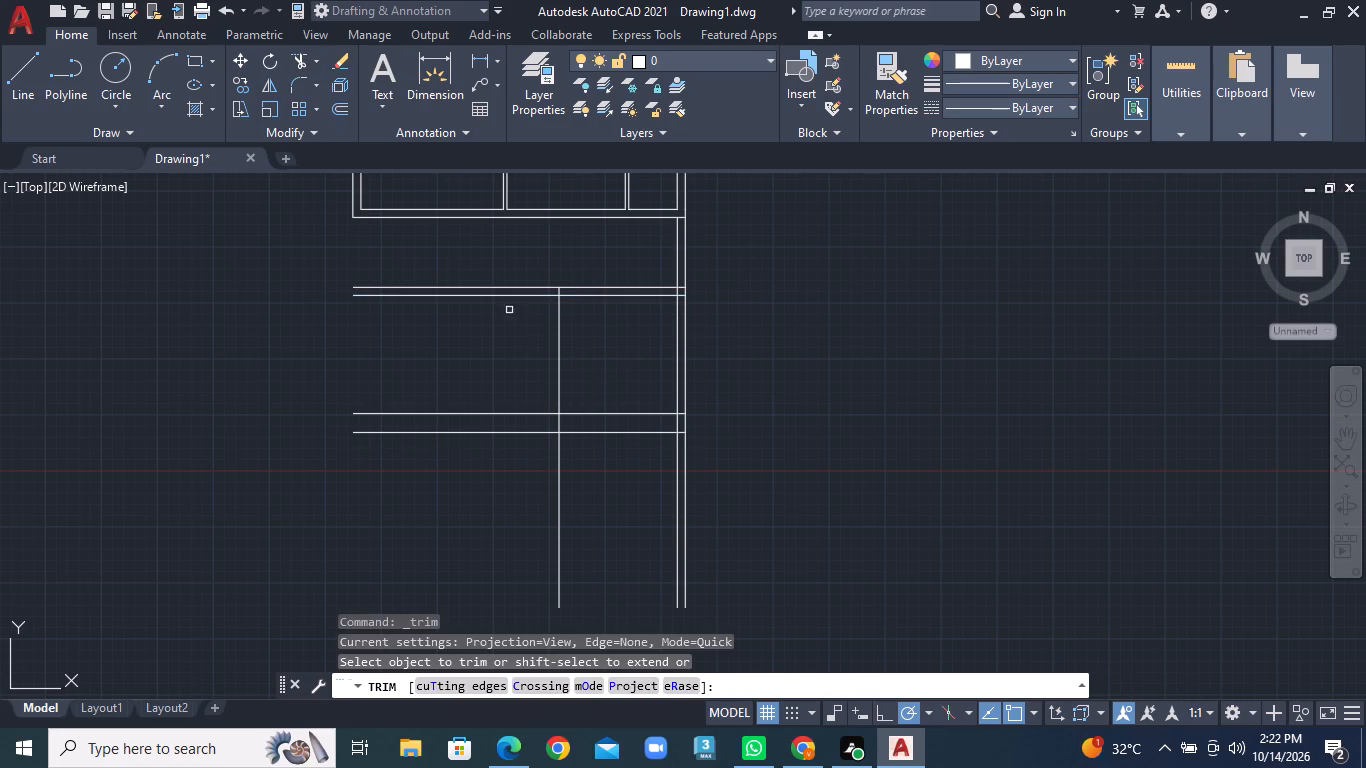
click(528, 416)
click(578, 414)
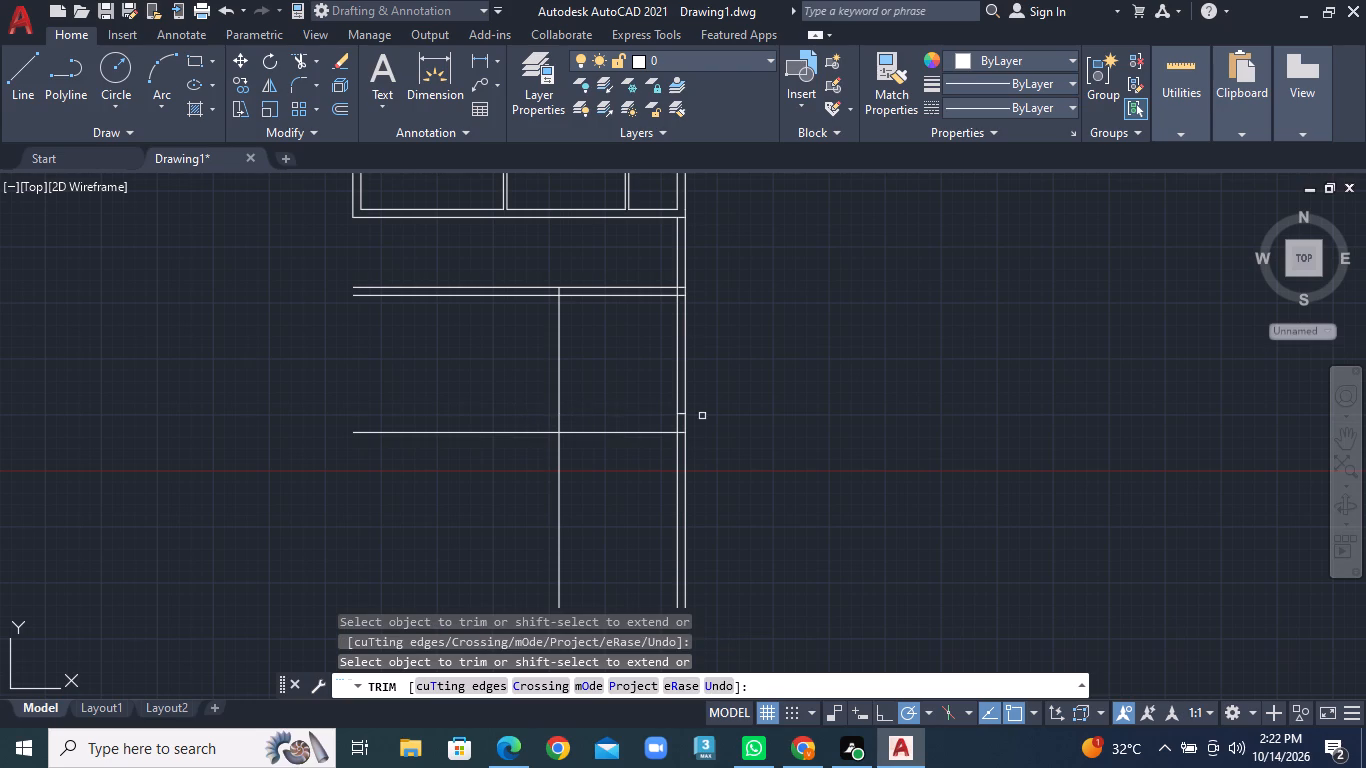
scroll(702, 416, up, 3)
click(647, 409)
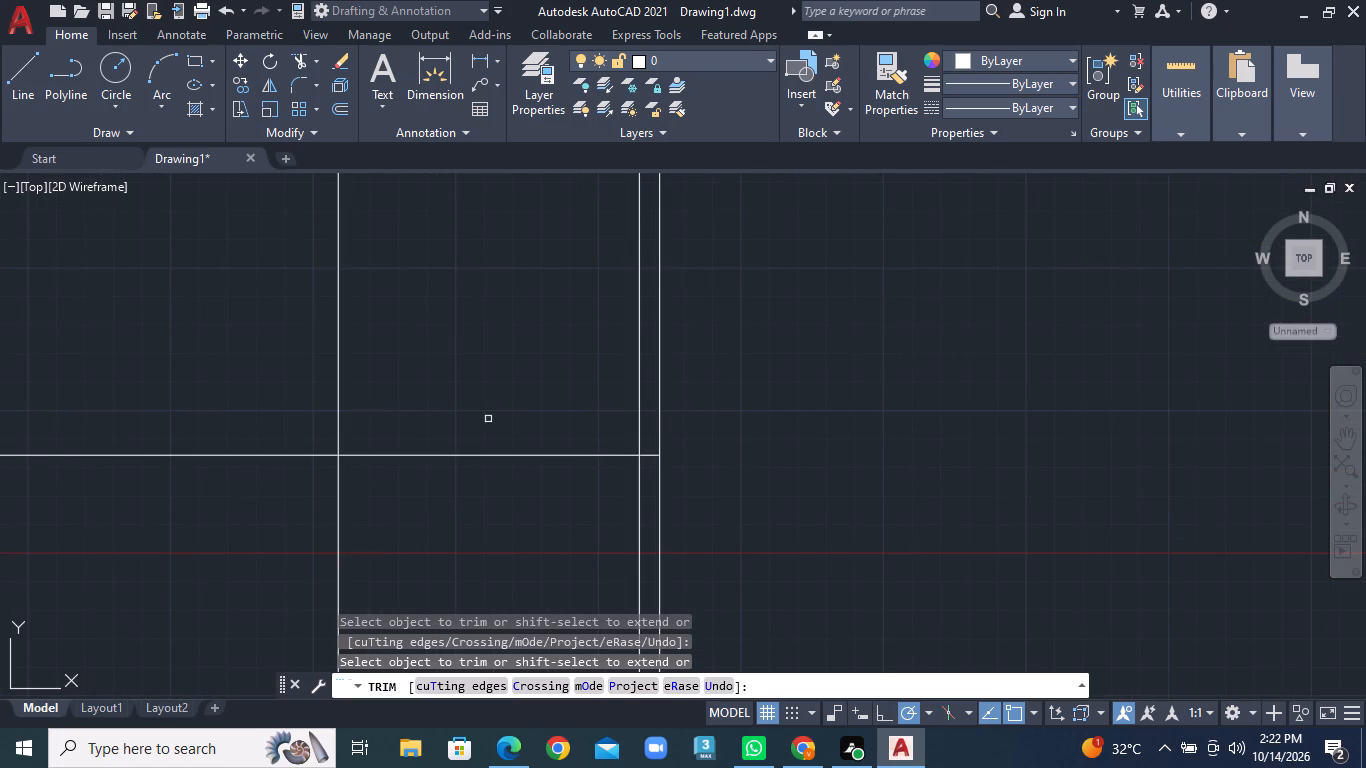
Offset the horizontal line 12'9" below the bottom wall 4" downward to form a partition.
scroll(488, 419, down, 2)
middle_drag(488, 422, 603, 380)
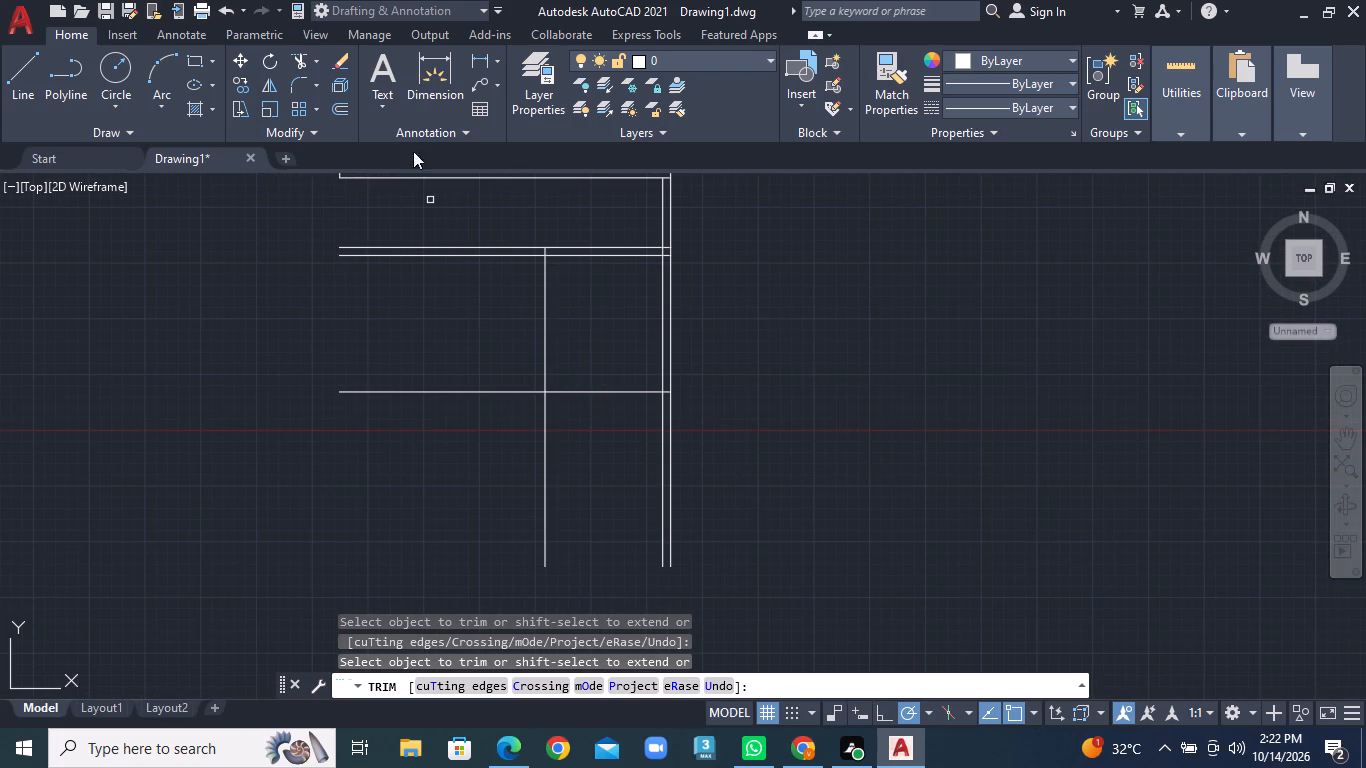
click(343, 108)
text(4")
key(Return)
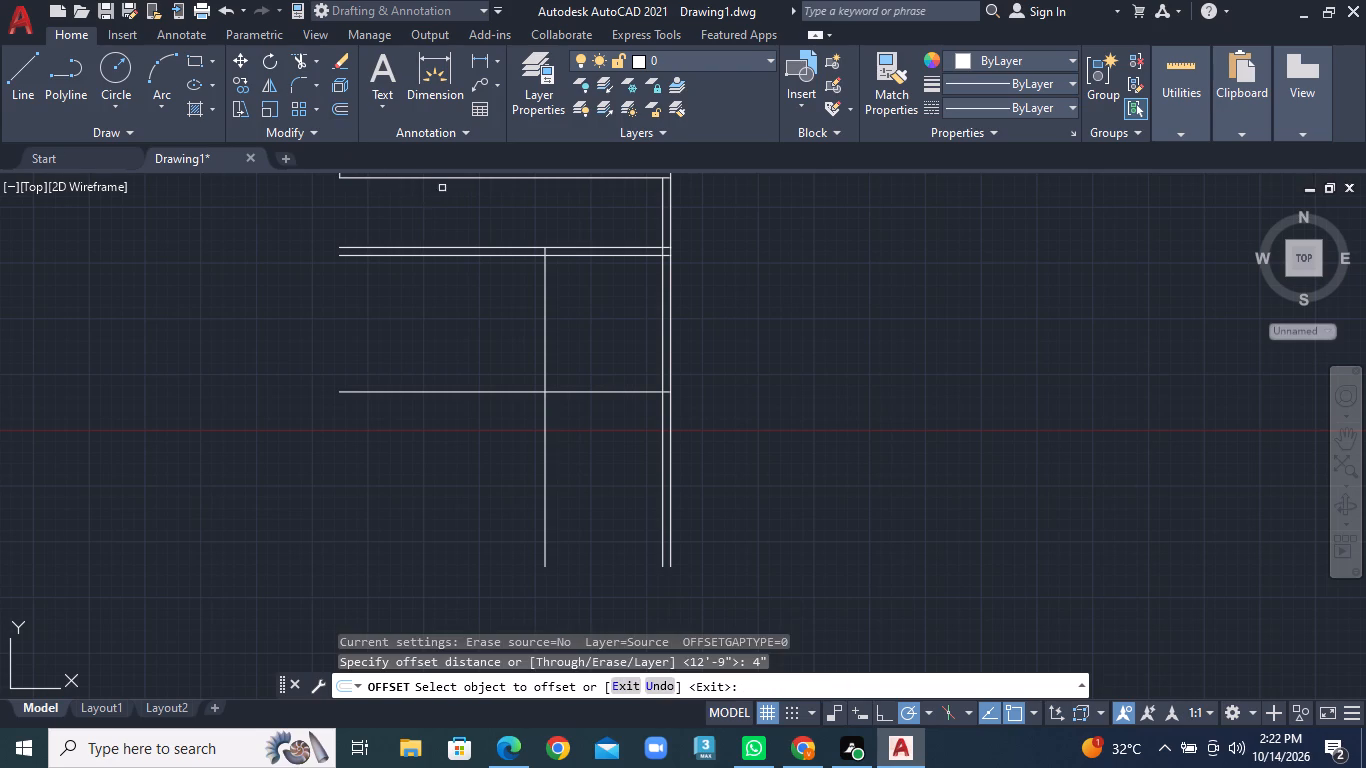
click(592, 393)
click(592, 426)
Offset the lower line of the new horizontal 4" partition 12'1.5" downward.
middle_drag(592, 426, 592, 412)
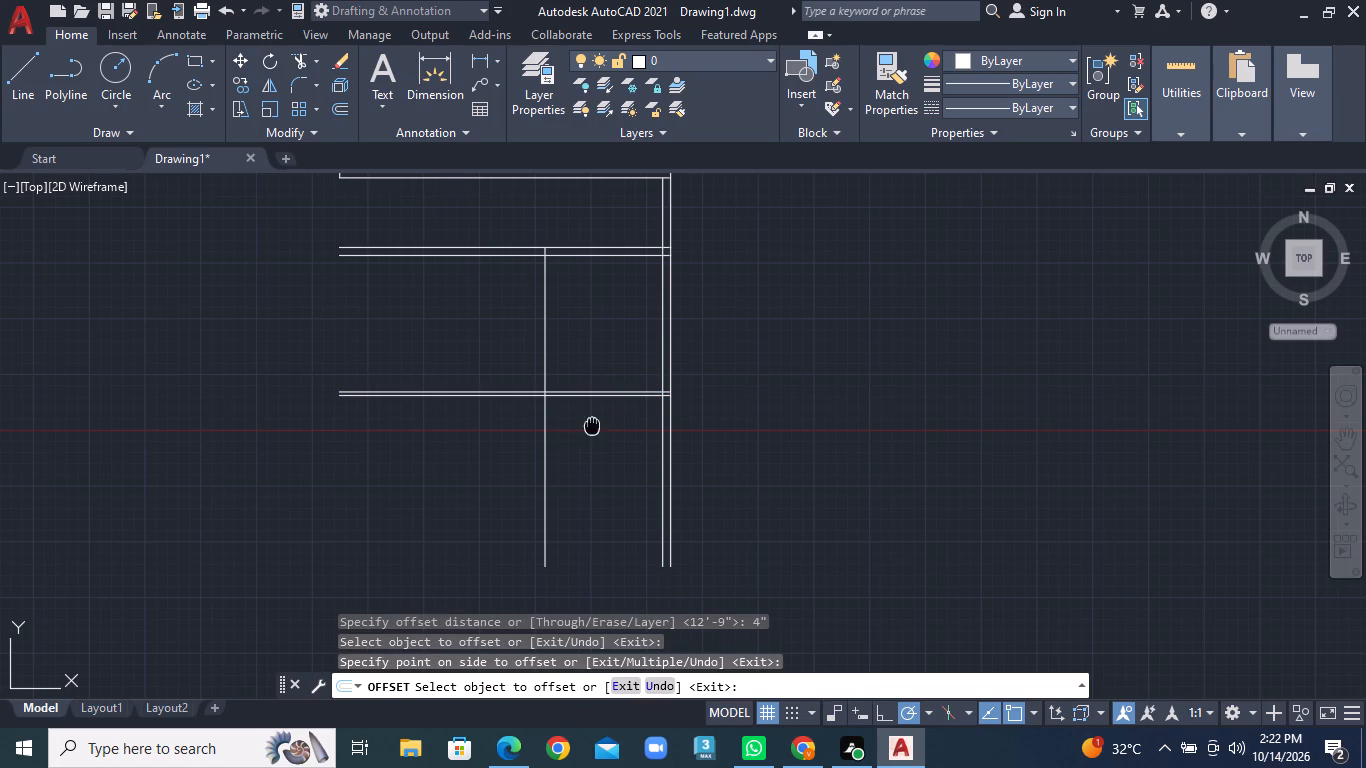
middle_drag(592, 412, 618, 319)
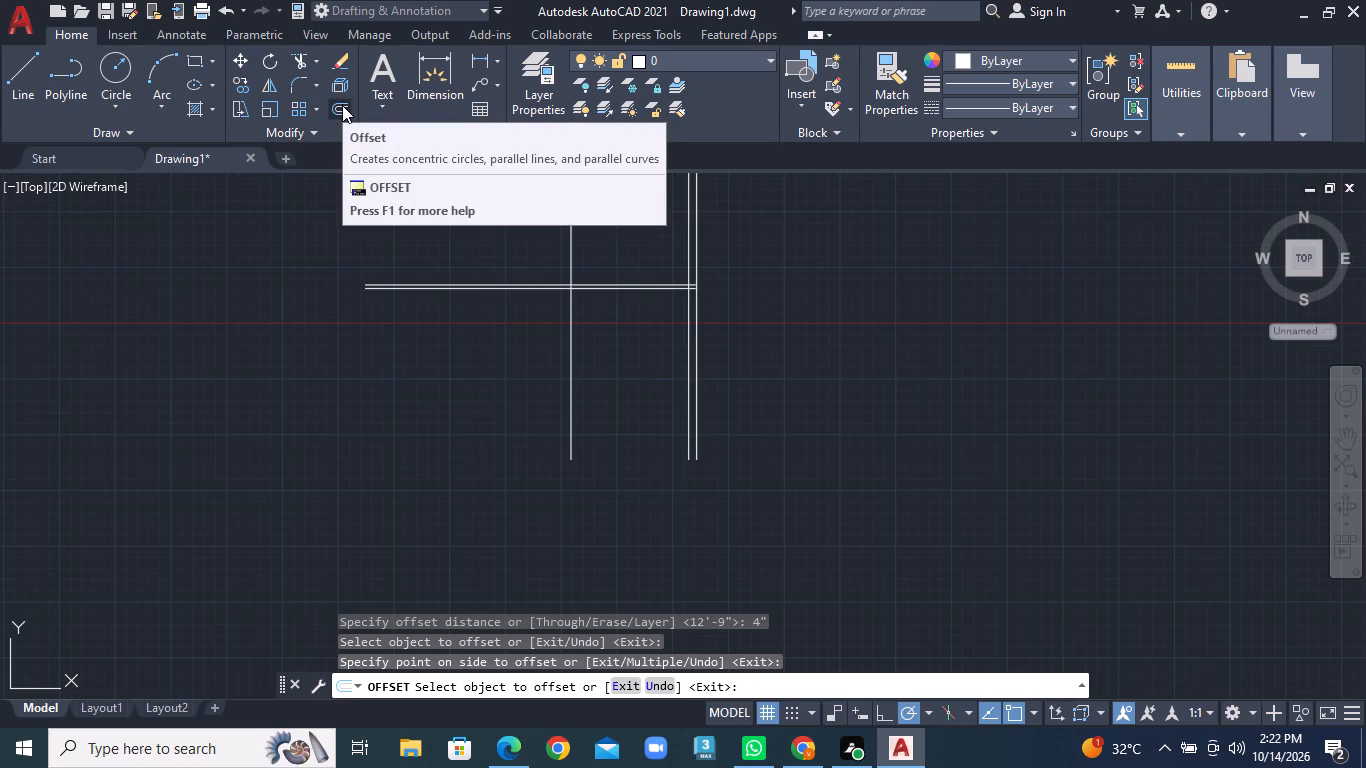
click(342, 105)
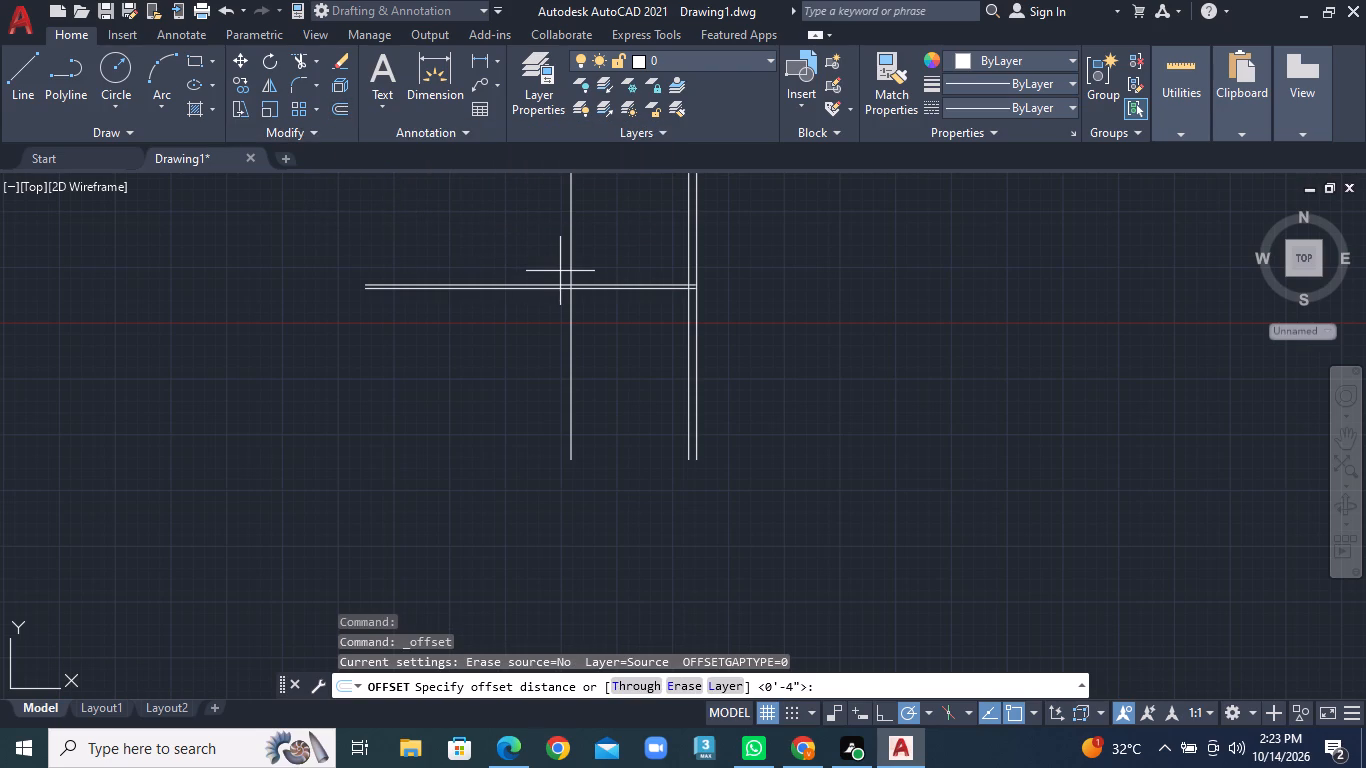
text(12.5)
key(BackSpace)
key(BackSpace)
key(apostrophe)
text(5")
key(BackSpace)
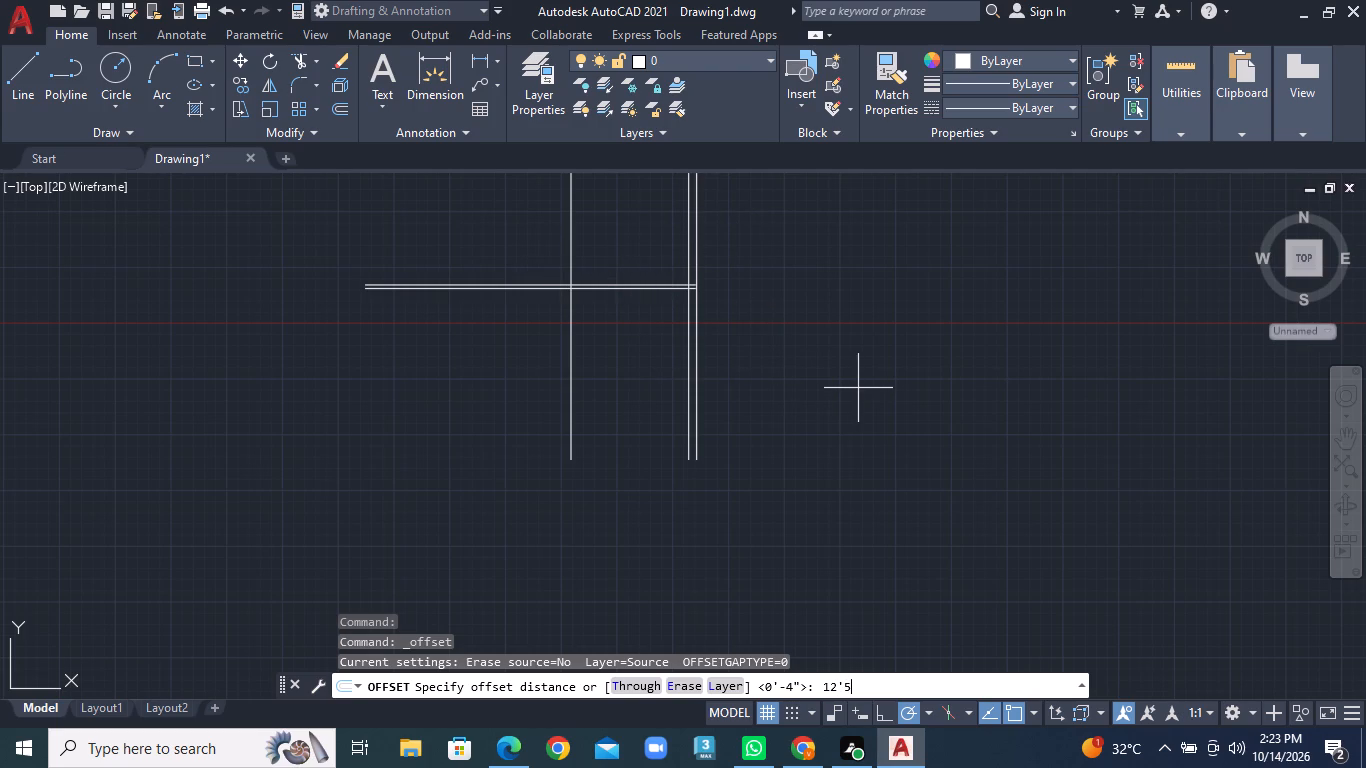
key(BackSpace)
text(1.5")
key(Return)
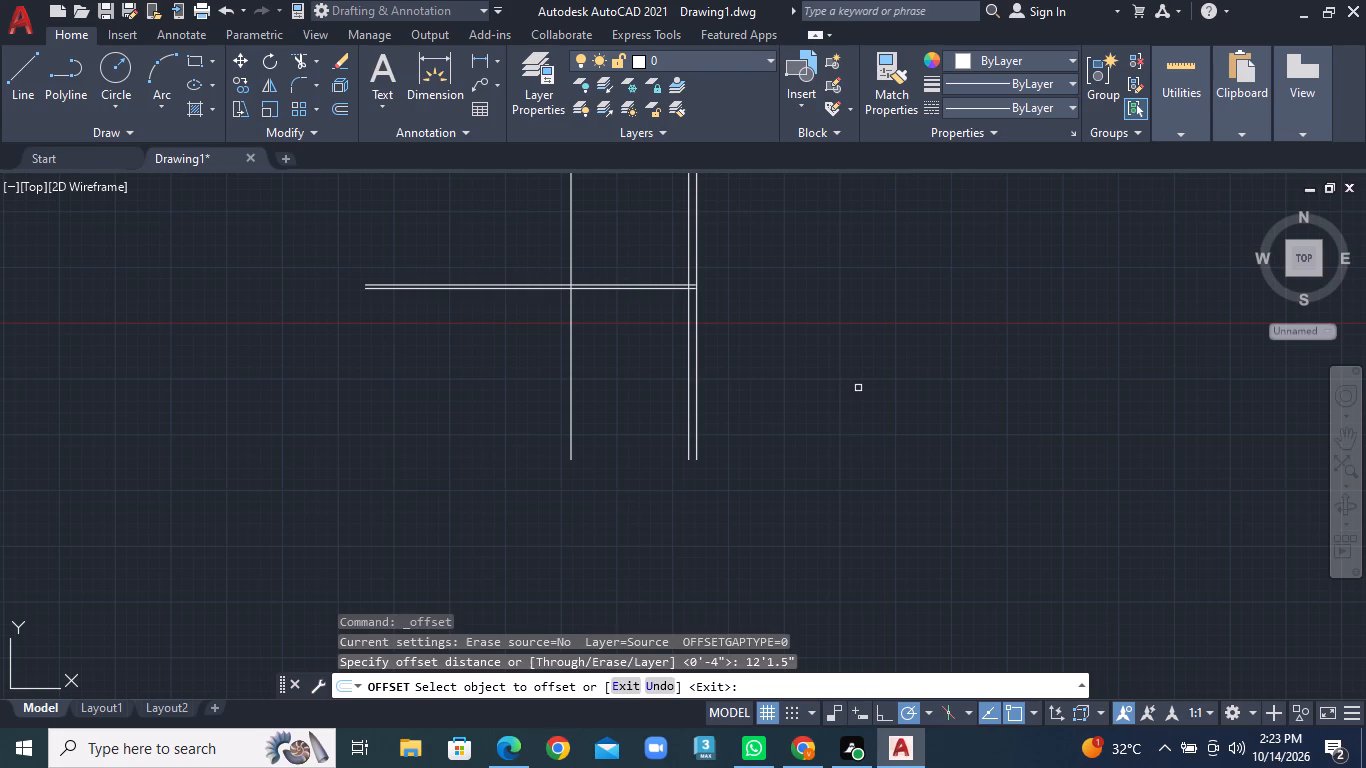
double_click(608, 287)
click(611, 360)
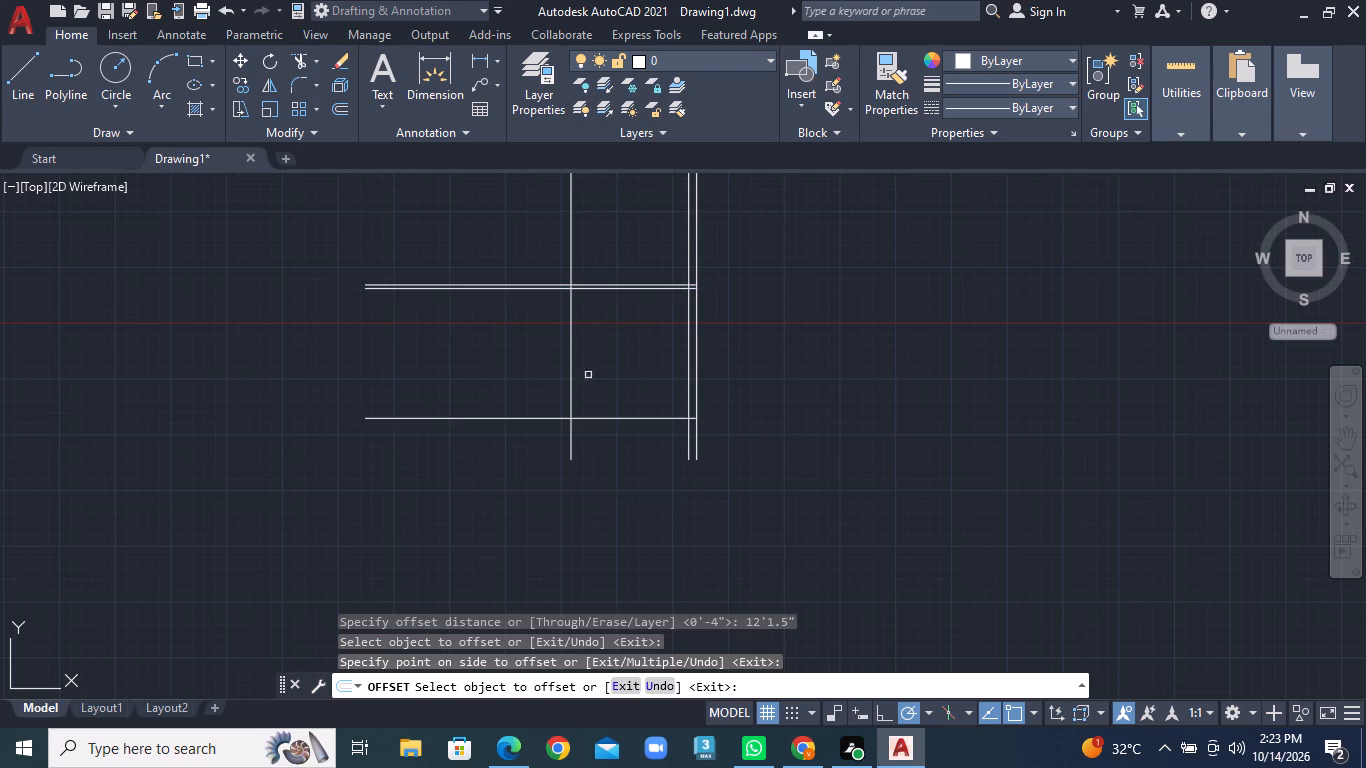
Offset the horizontal line 12'1.5" below the partition 9" downward to form the bottom outer wall.
click(344, 109)
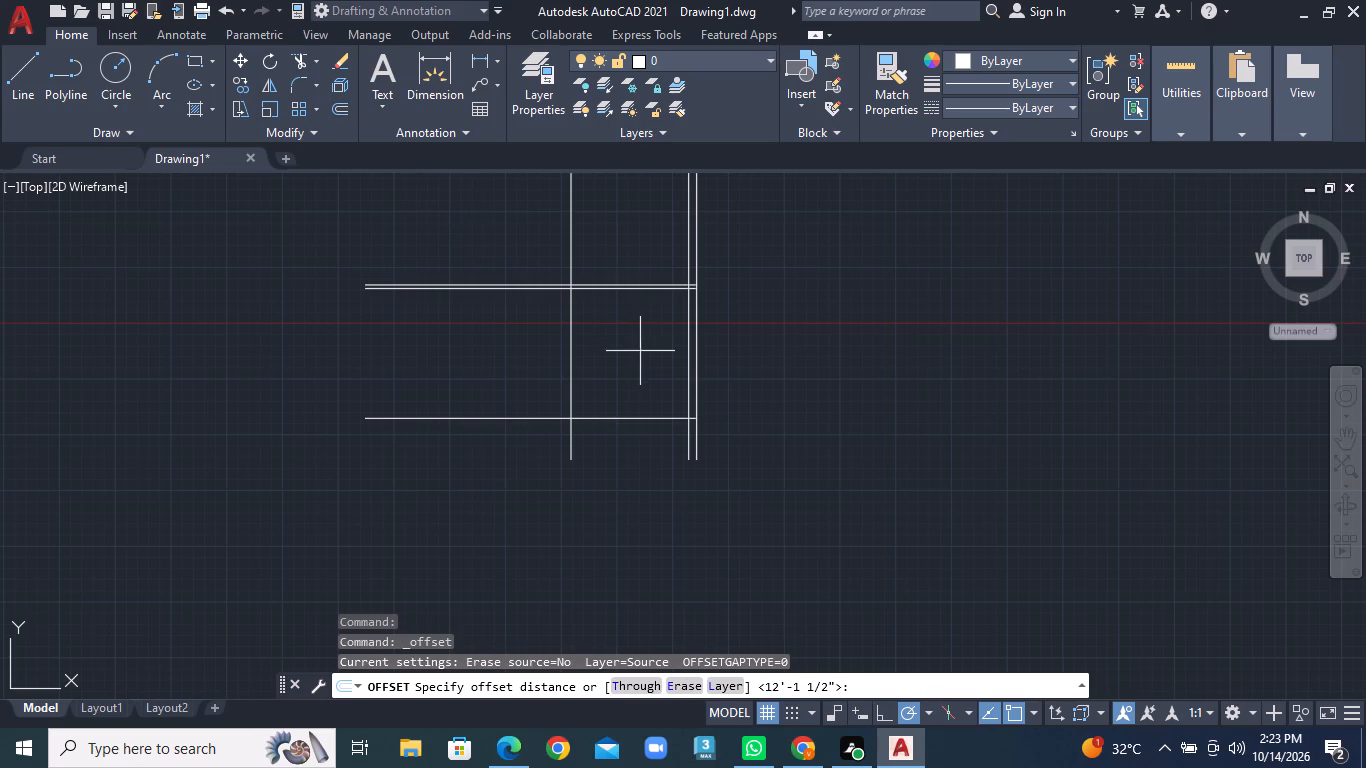
key(4)
key(BackSpace)
text(9")
key(Return)
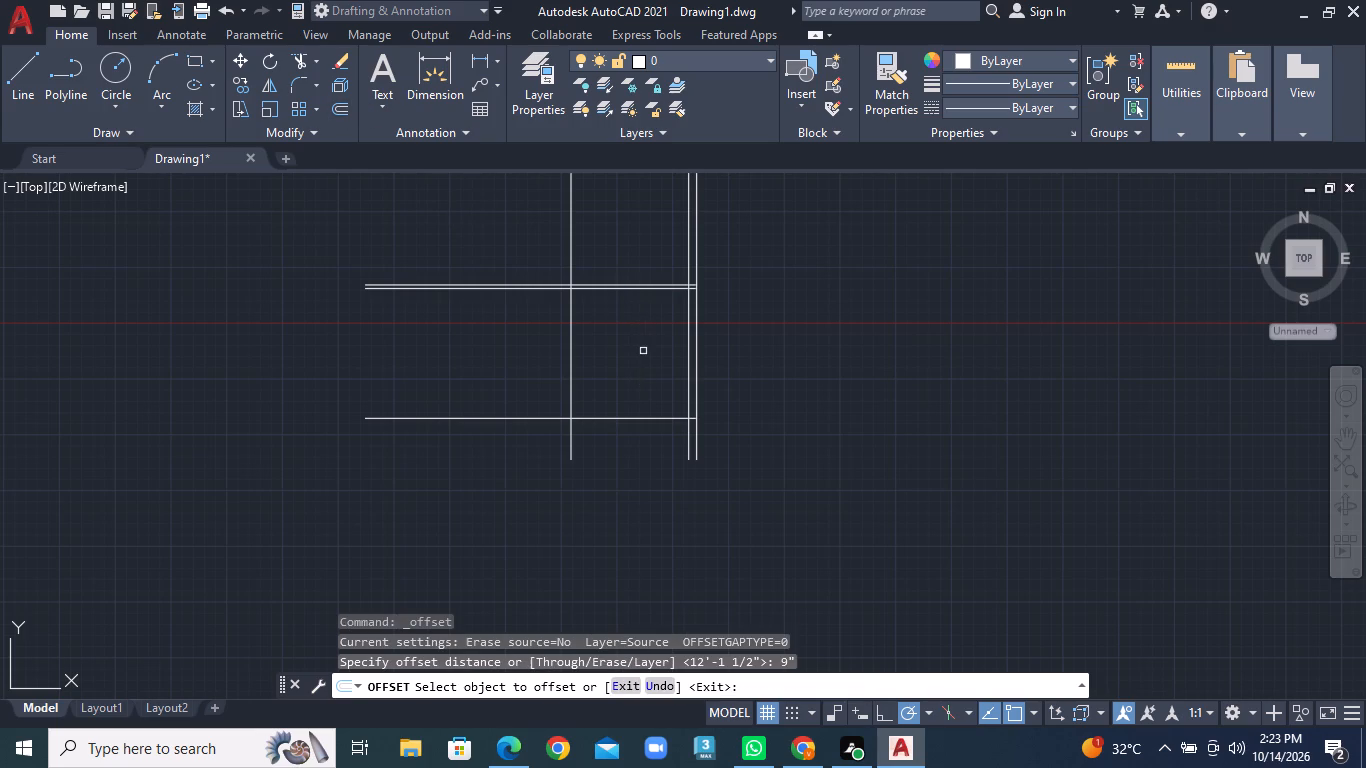
click(626, 419)
click(627, 451)
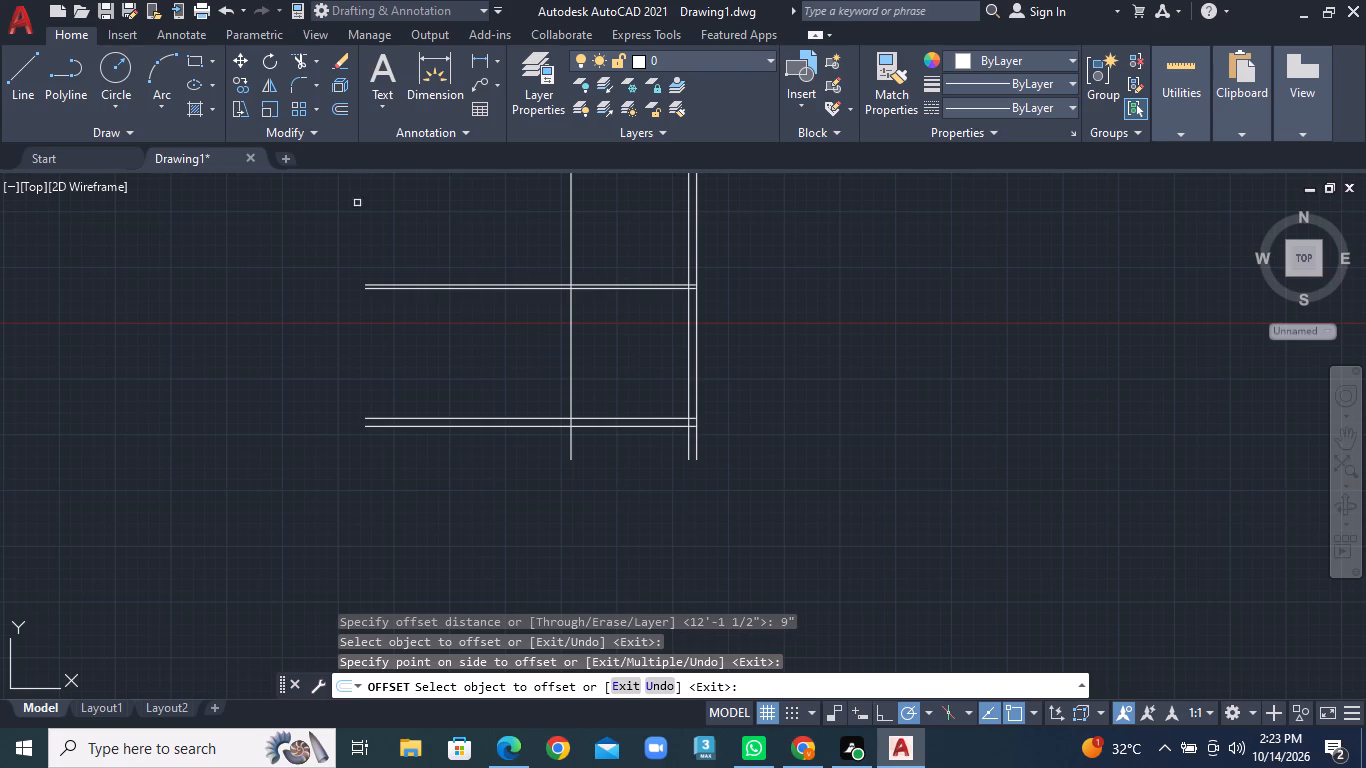
Trim the ends of the vertical partition line and both right wall lines that project below the bottom wall.
click(320, 64)
click(324, 90)
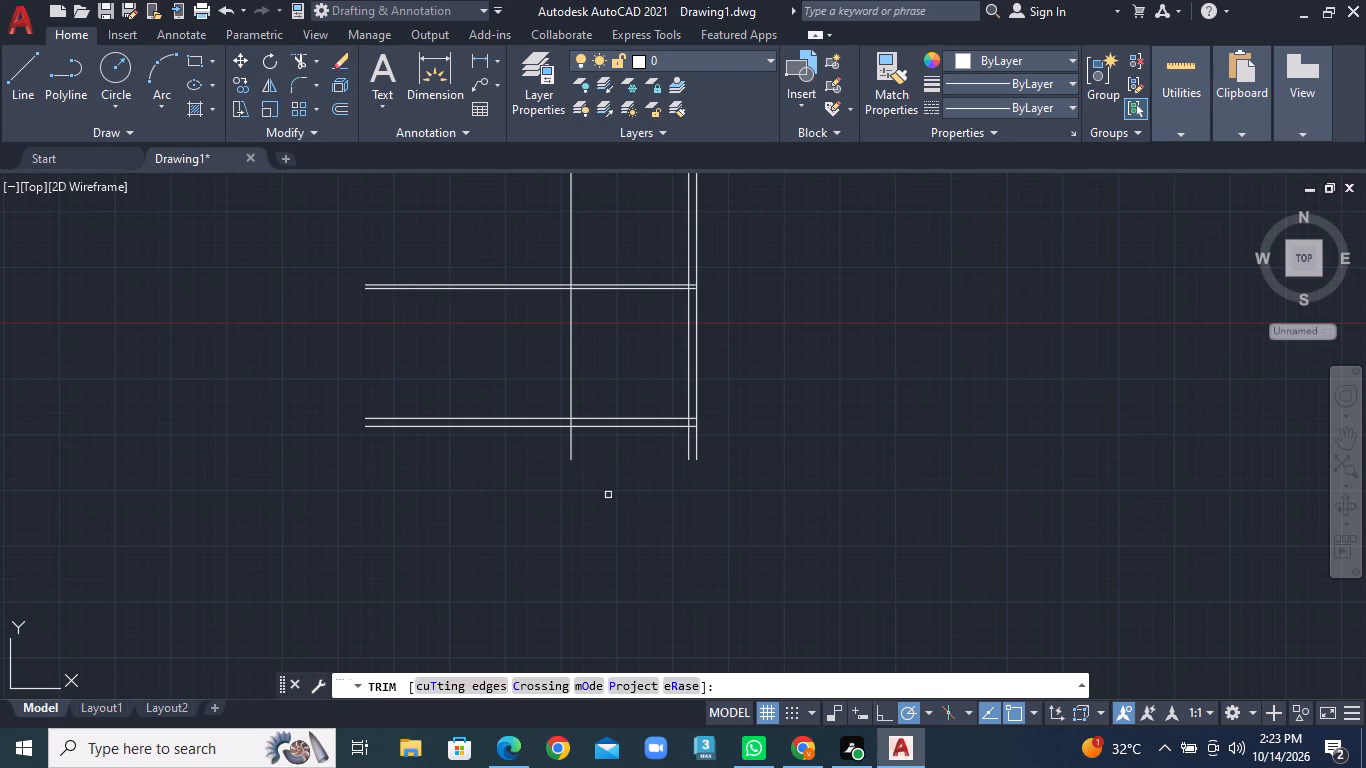
click(585, 450)
click(541, 450)
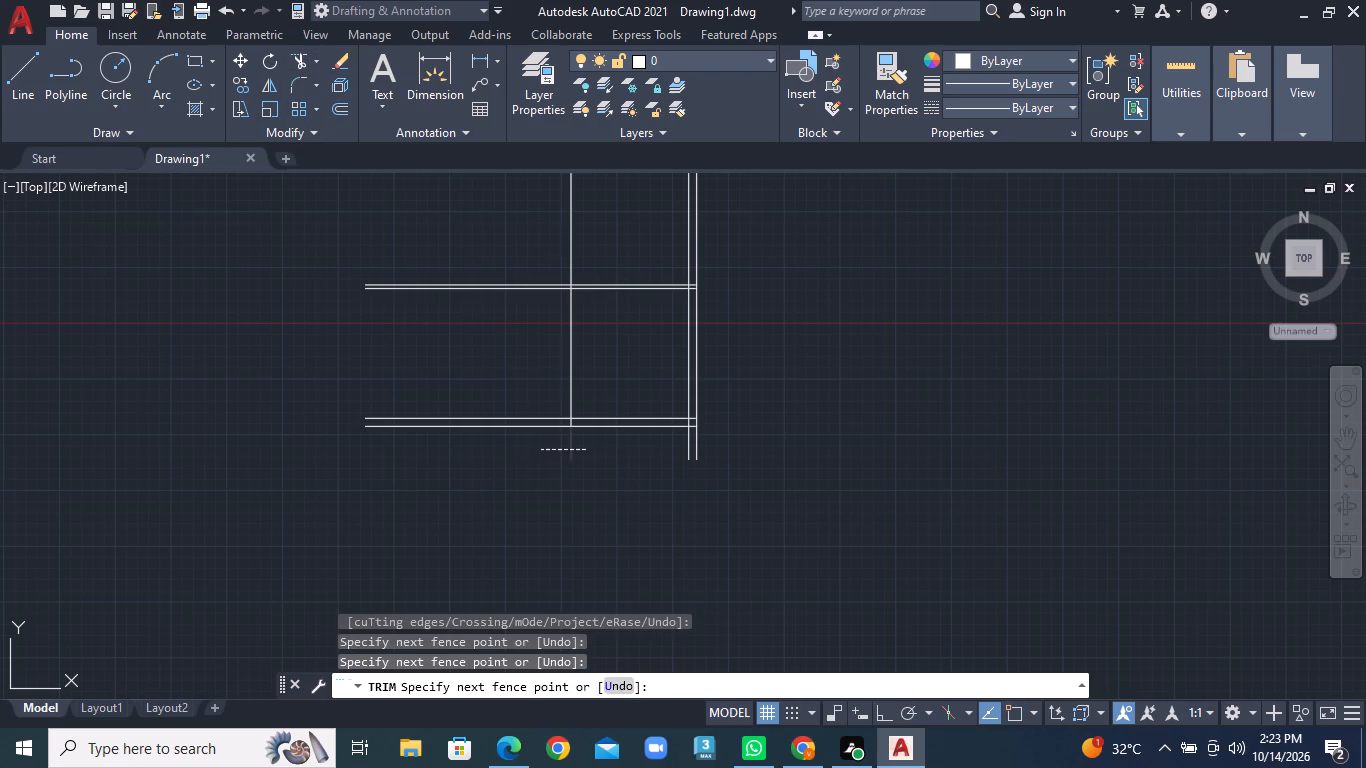
click(670, 437)
click(758, 436)
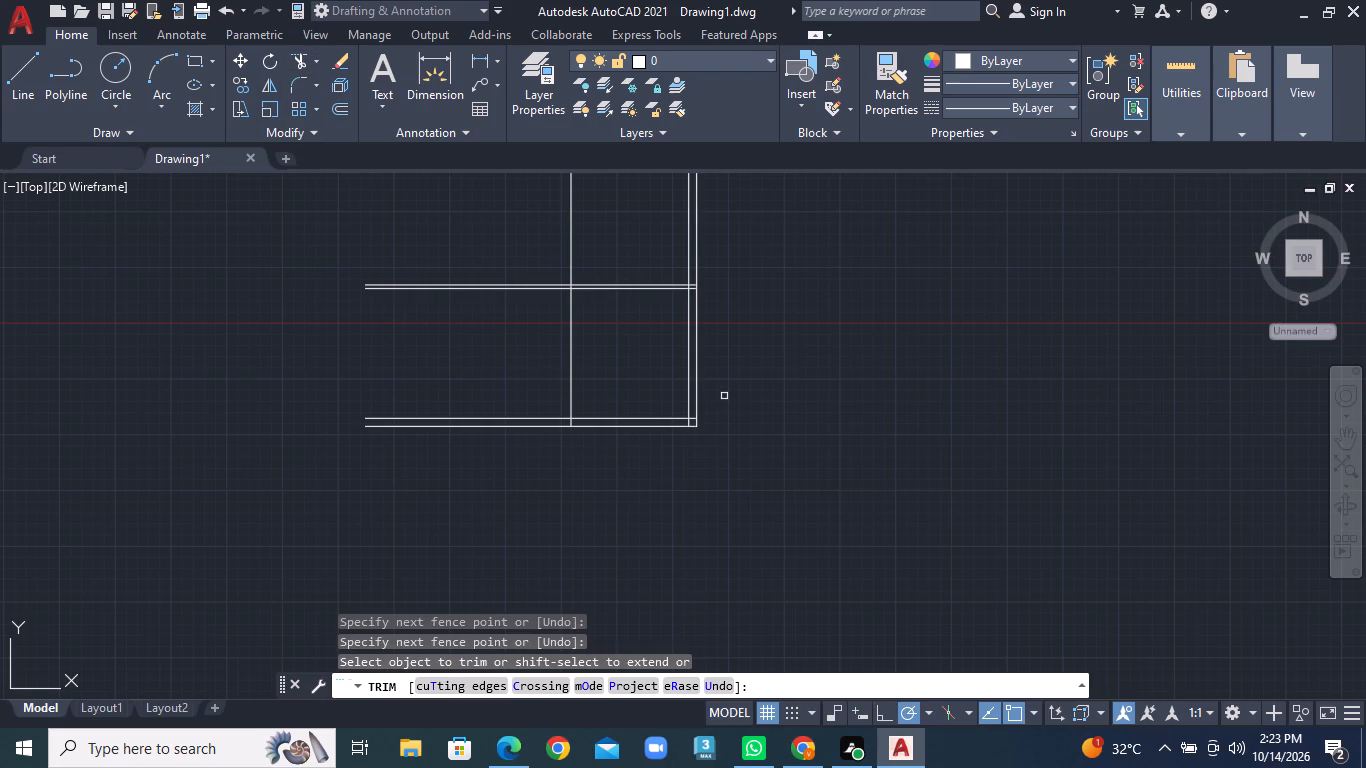
Offset the vertical line 11' from the right wall 4" to the left to form a partition.
middle_drag(613, 342, 856, 419)
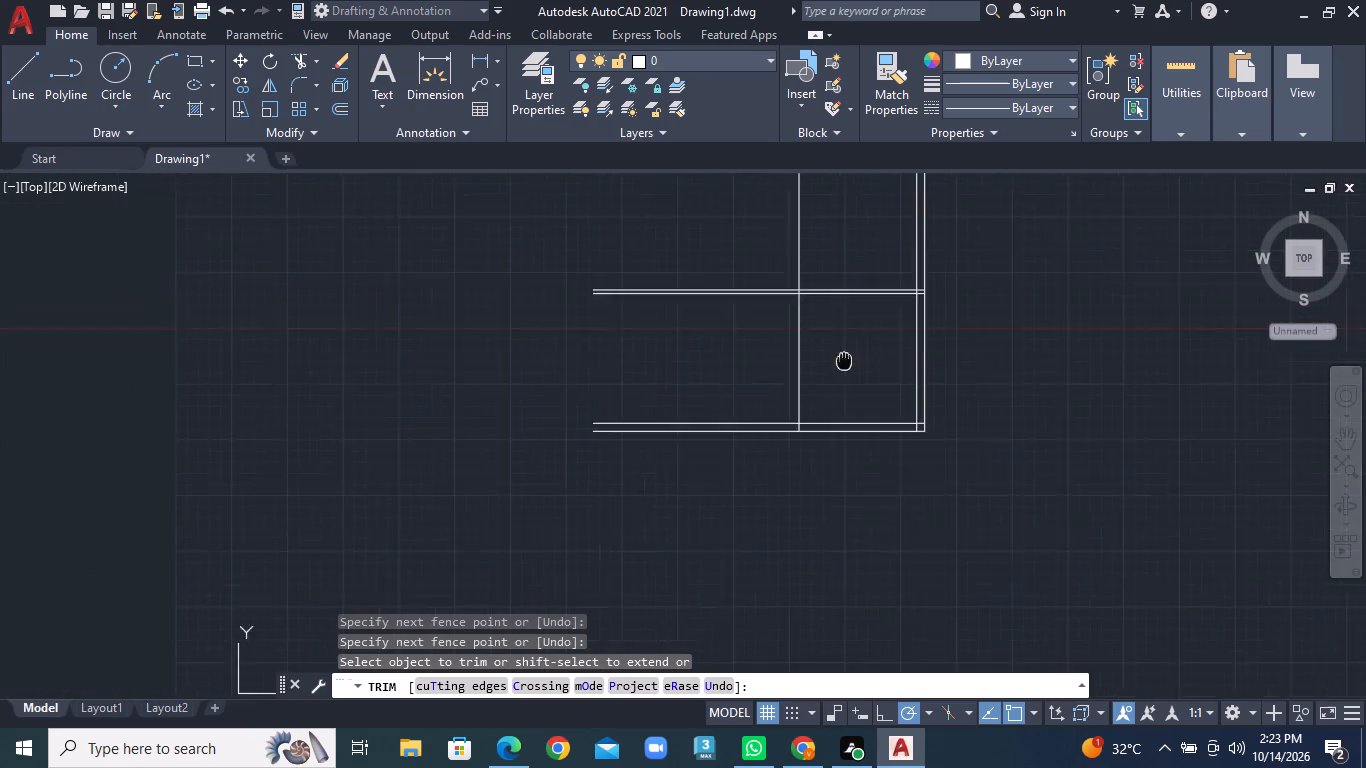
middle_drag(856, 419, 859, 456)
scroll(777, 454, down, 1)
scroll(763, 458, up, 1)
middle_drag(739, 455, 729, 451)
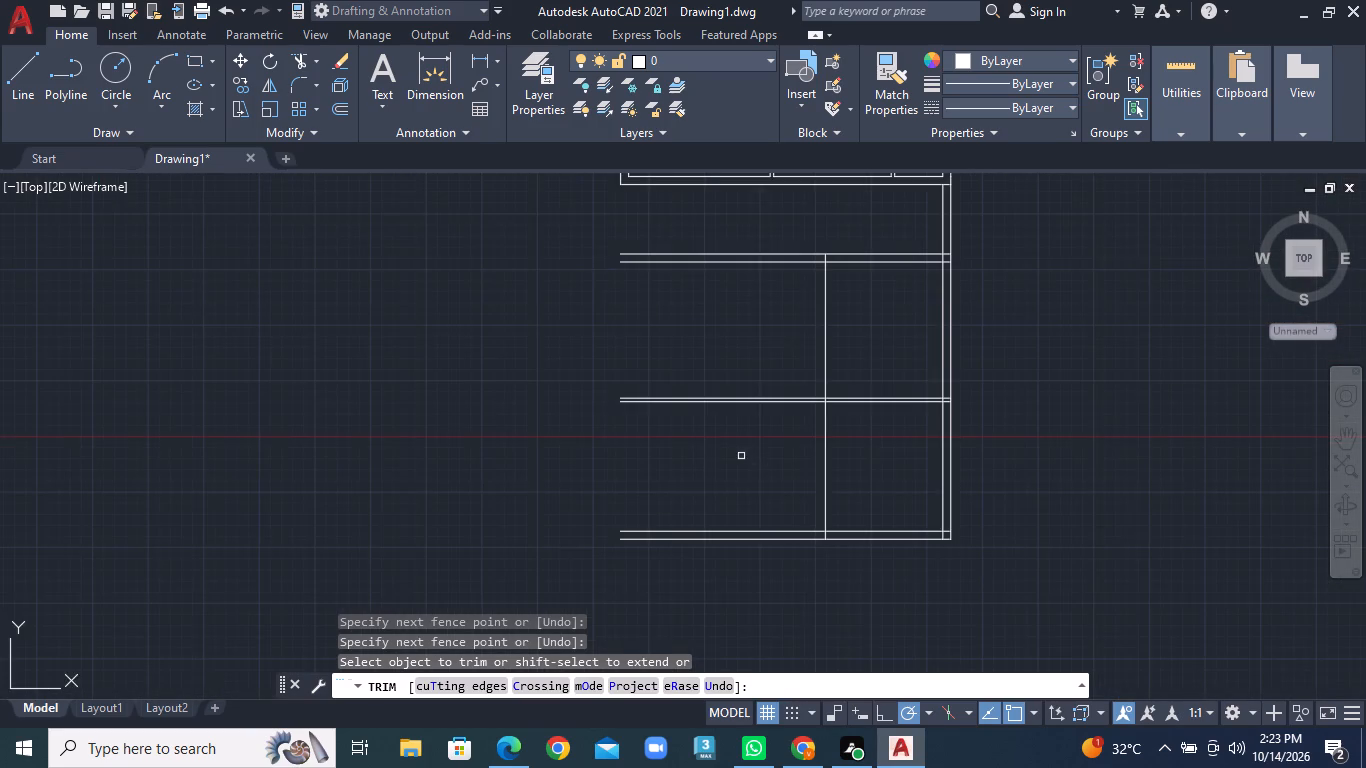
middle_drag(729, 451, 568, 414)
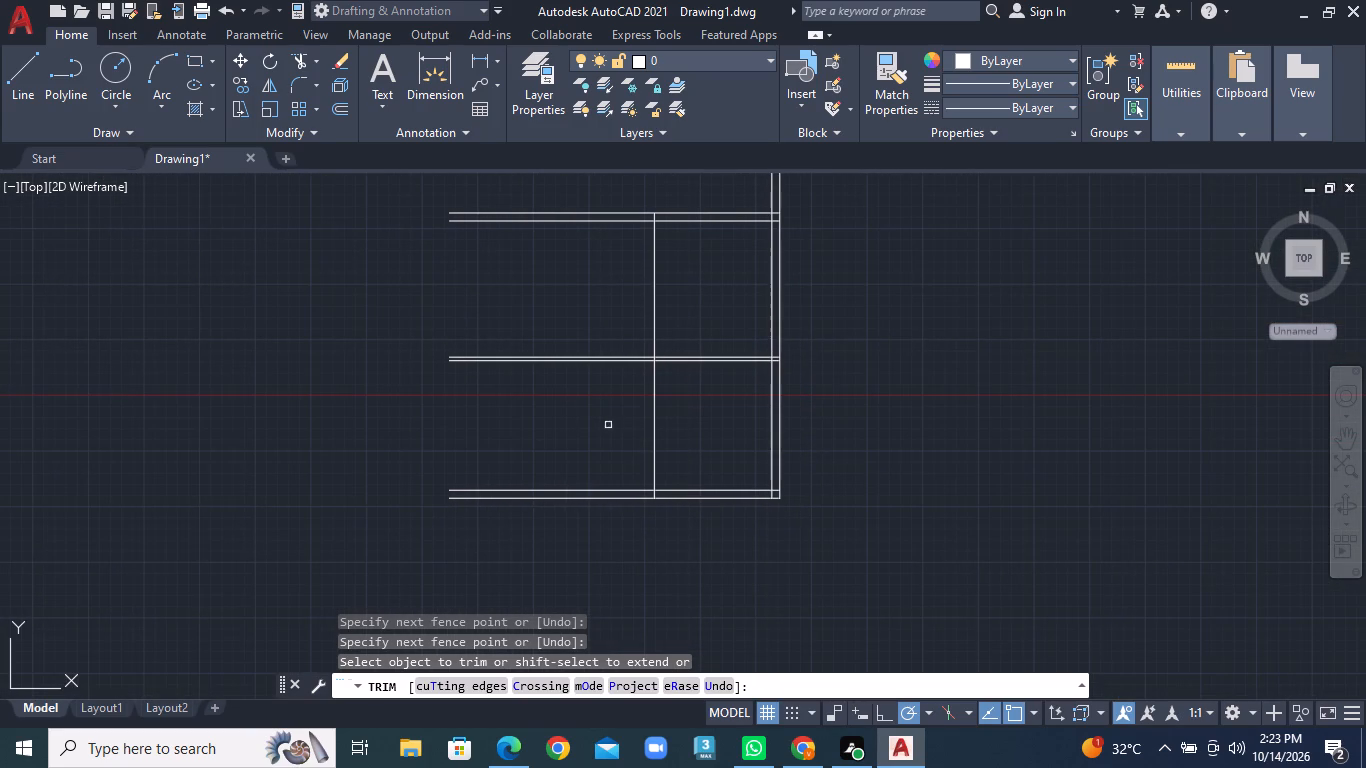
click(341, 107)
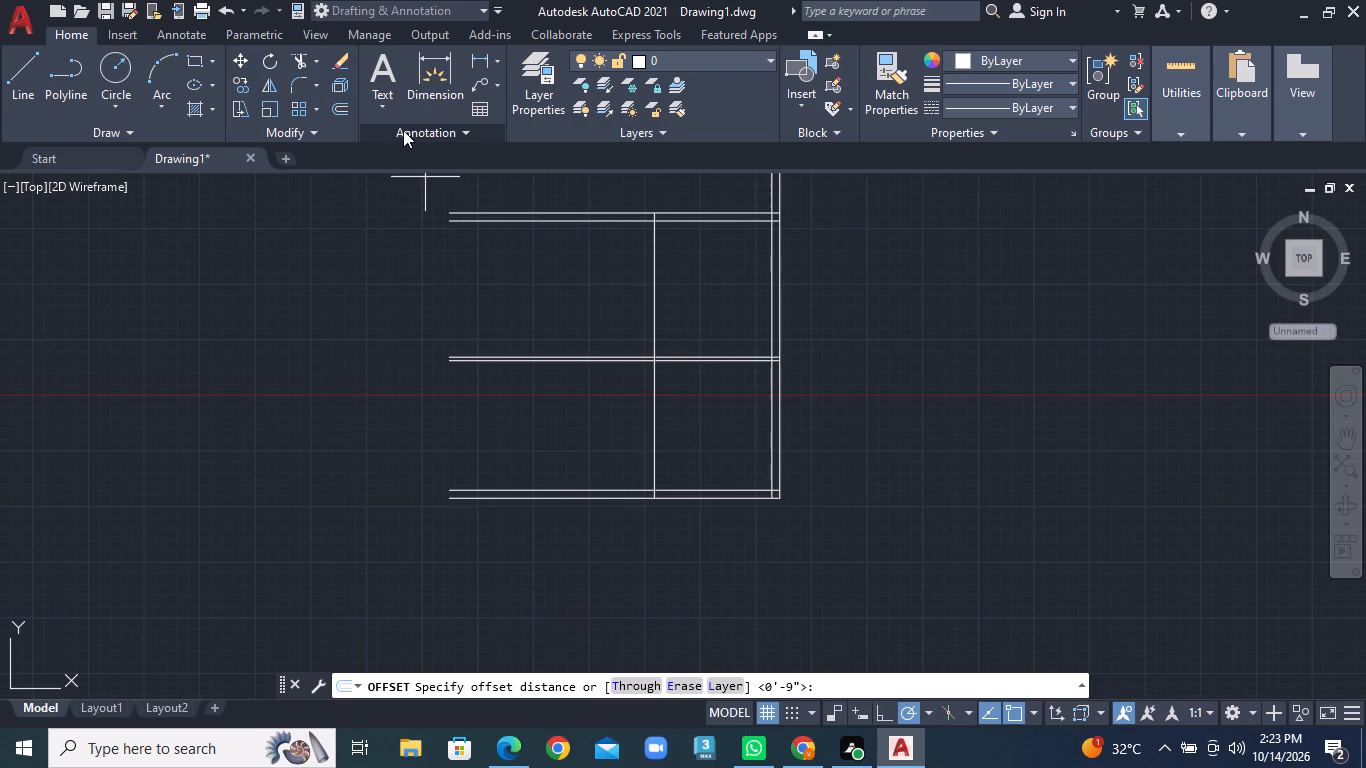
text(4")
key(Return)
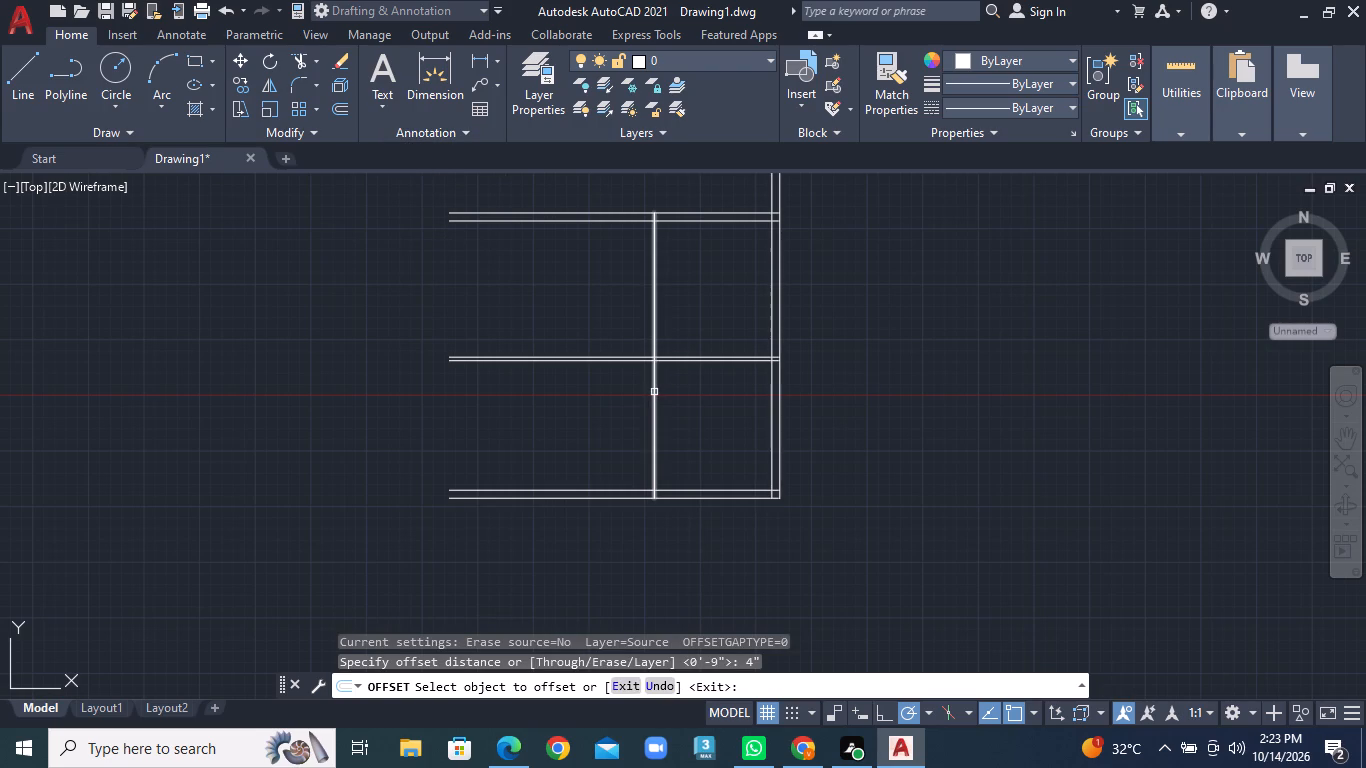
click(655, 334)
click(598, 333)
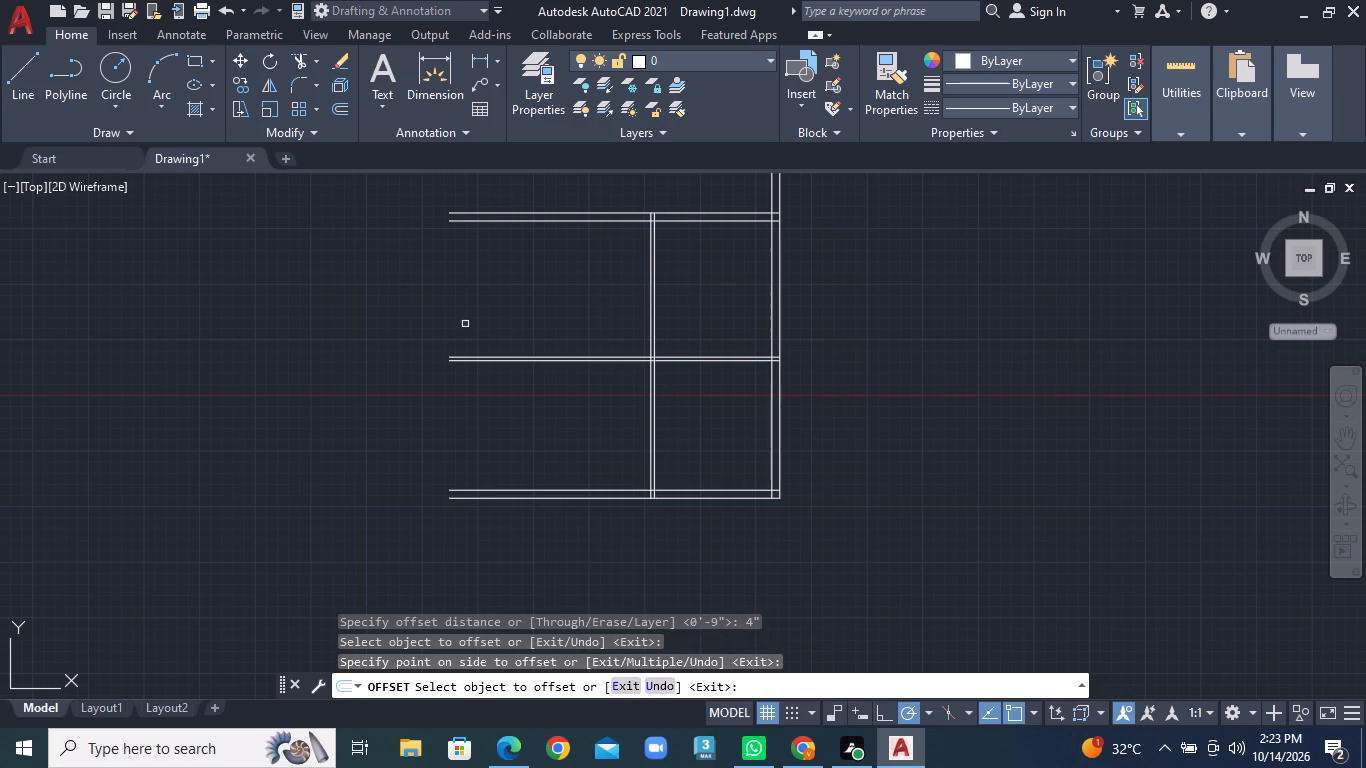
Trim away both vertical partition lines below the horizontal 4" partition, including the short pieces inside the bottom wall.
double_click(309, 59)
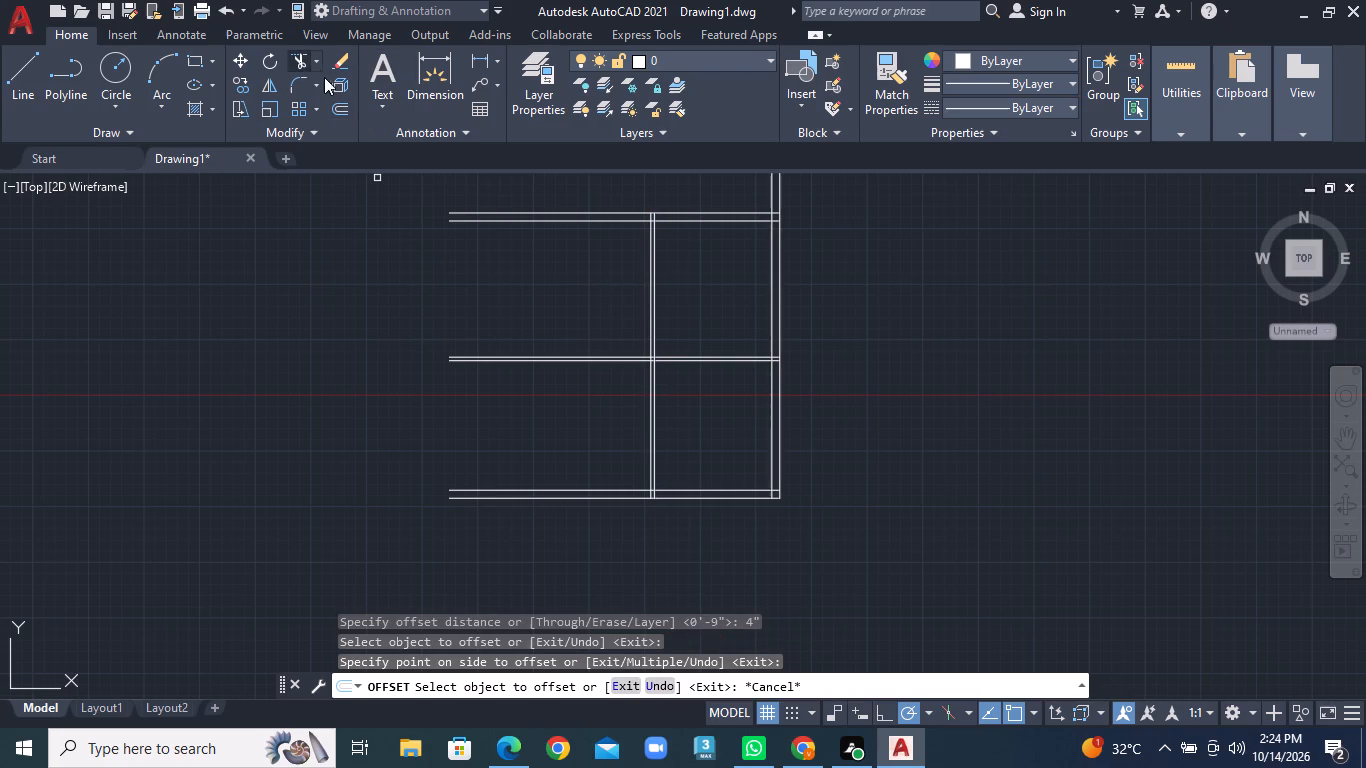
double_click(313, 58)
click(317, 59)
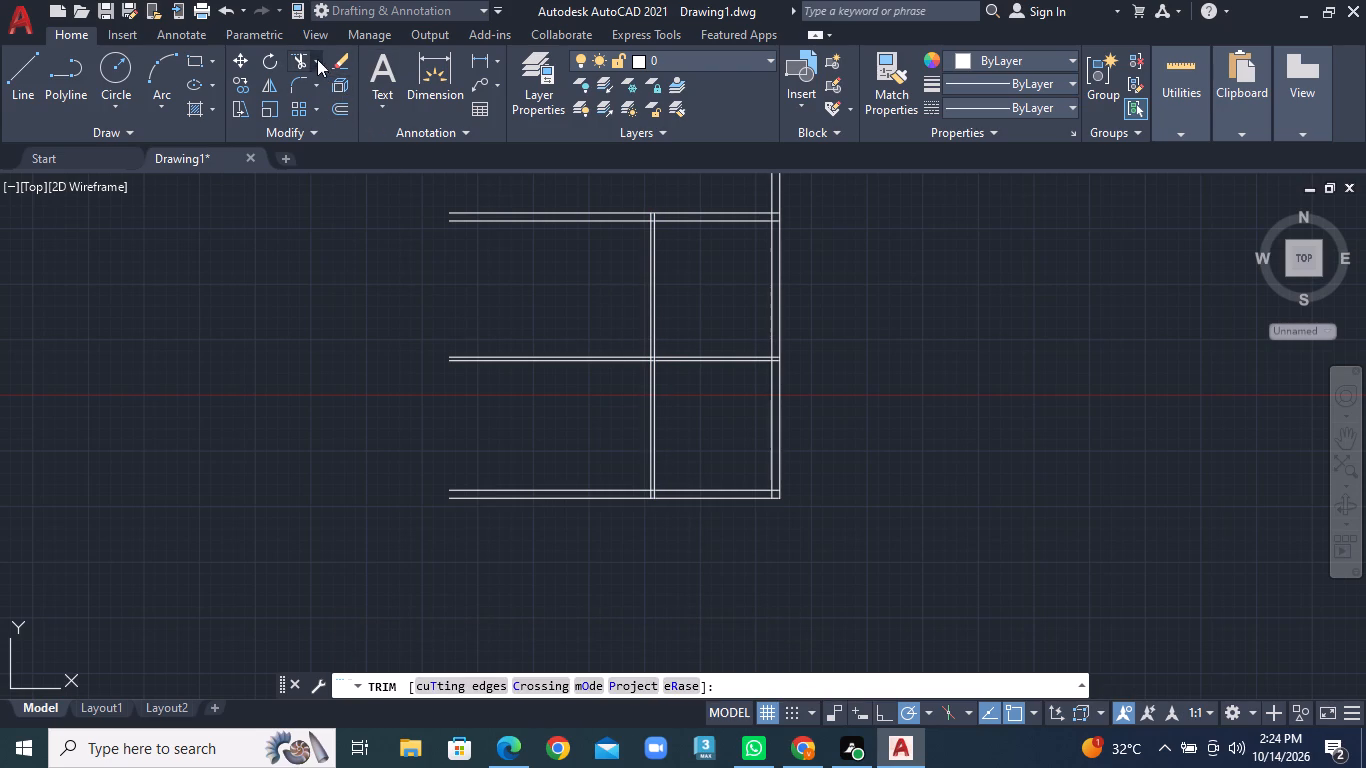
click(349, 87)
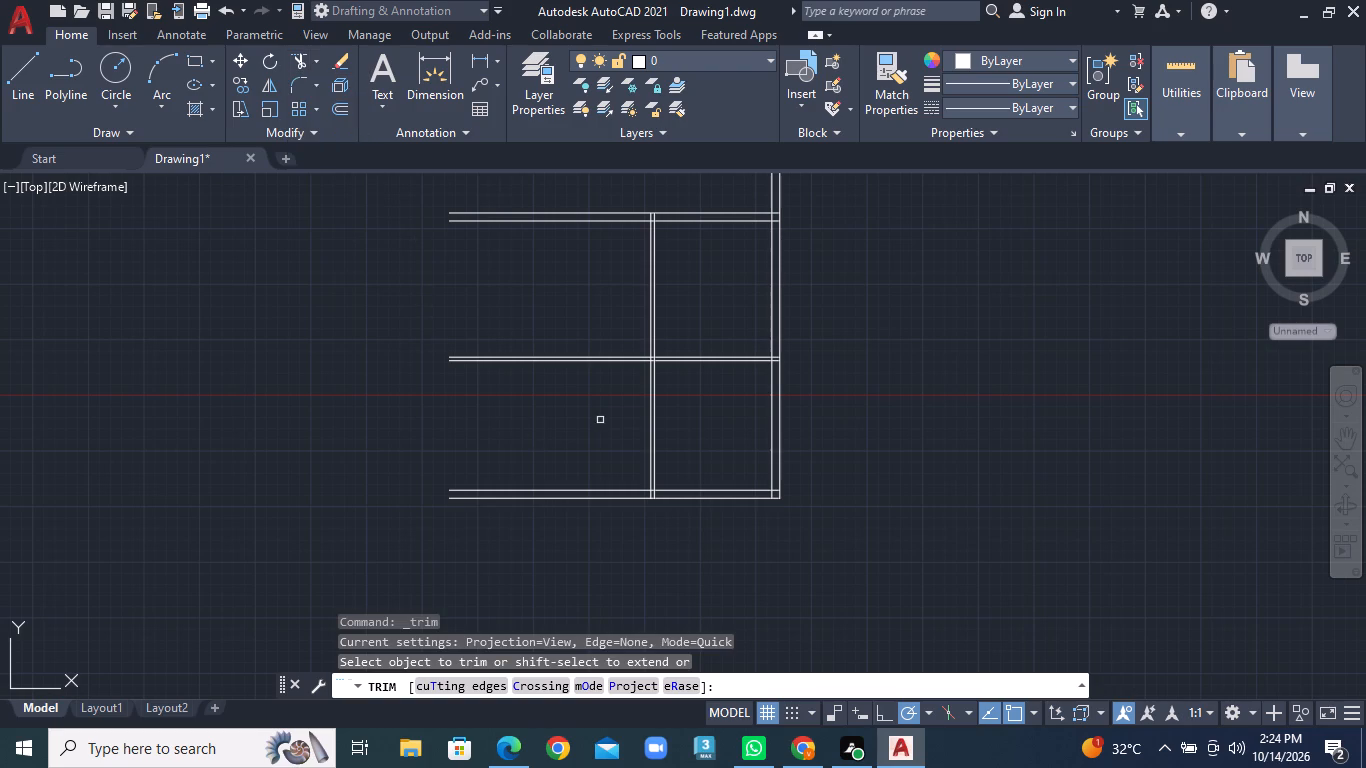
click(630, 410)
click(673, 405)
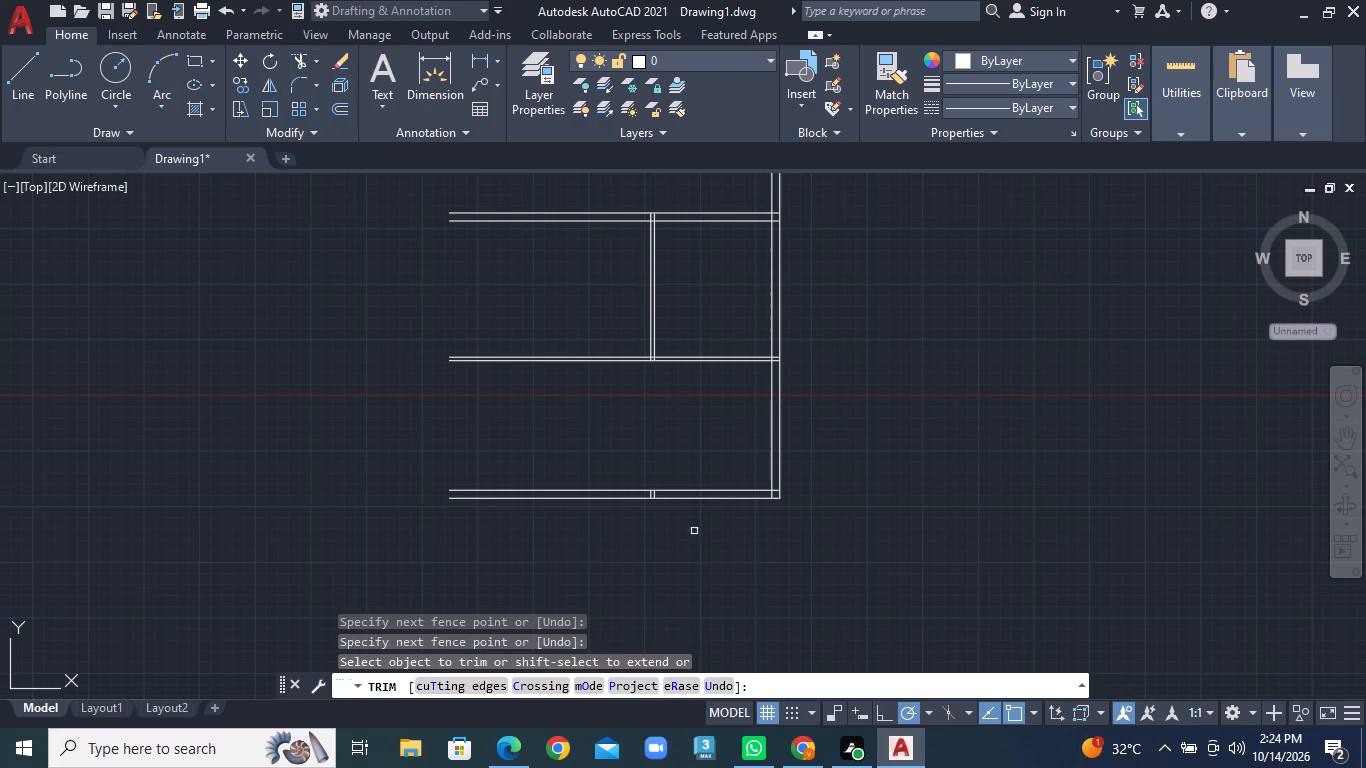
scroll(694, 531, up, 3)
scroll(604, 450, up, 1)
click(545, 431)
click(631, 432)
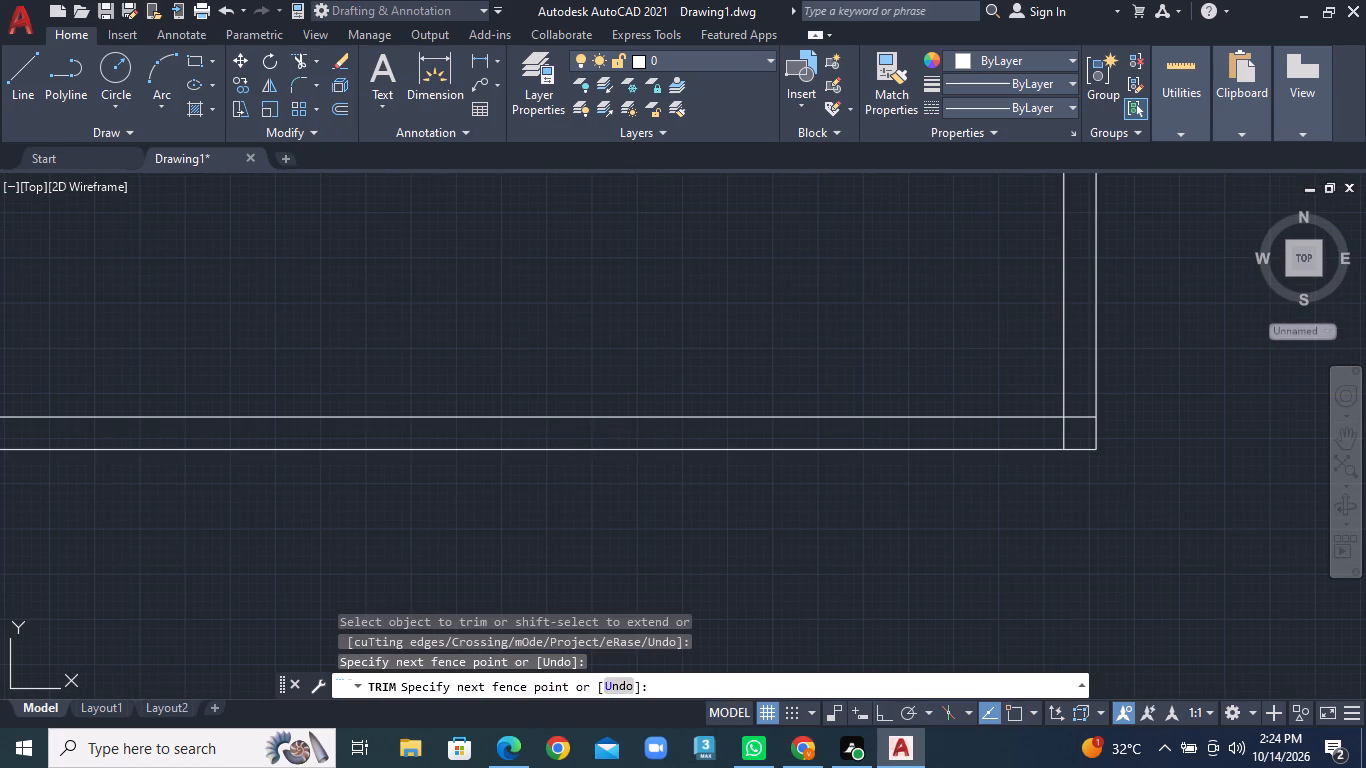
scroll(631, 432, down, 3)
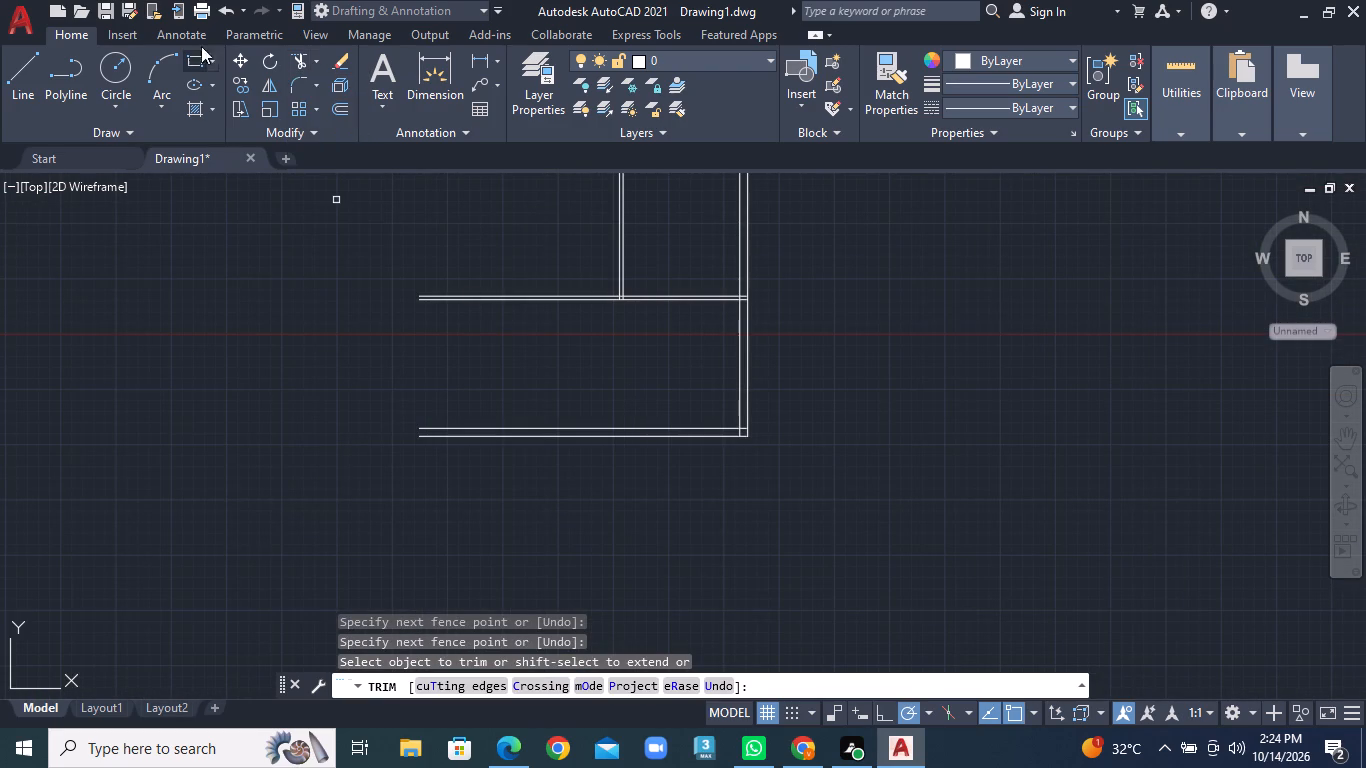
Offset the right wall's inner line 4'6" to the left.
click(336, 108)
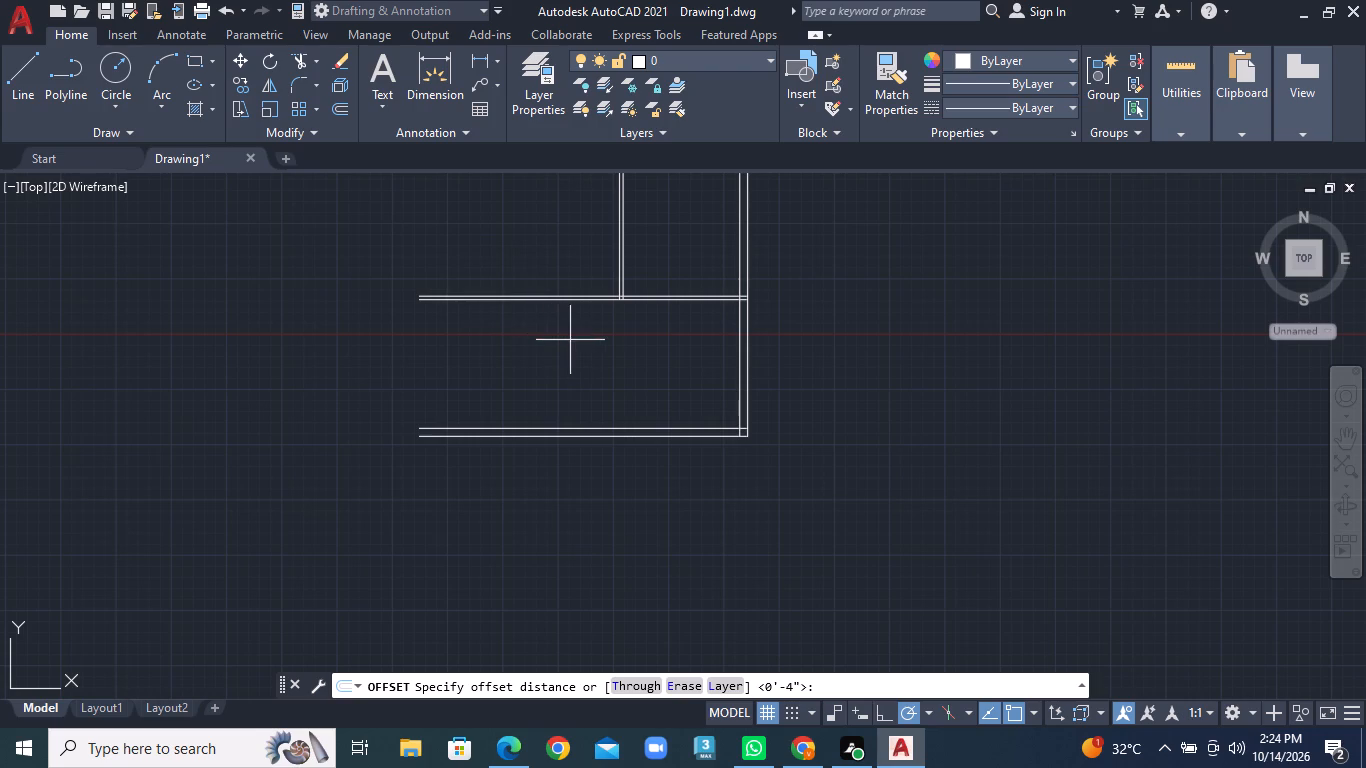
text(4'6")
key(Return)
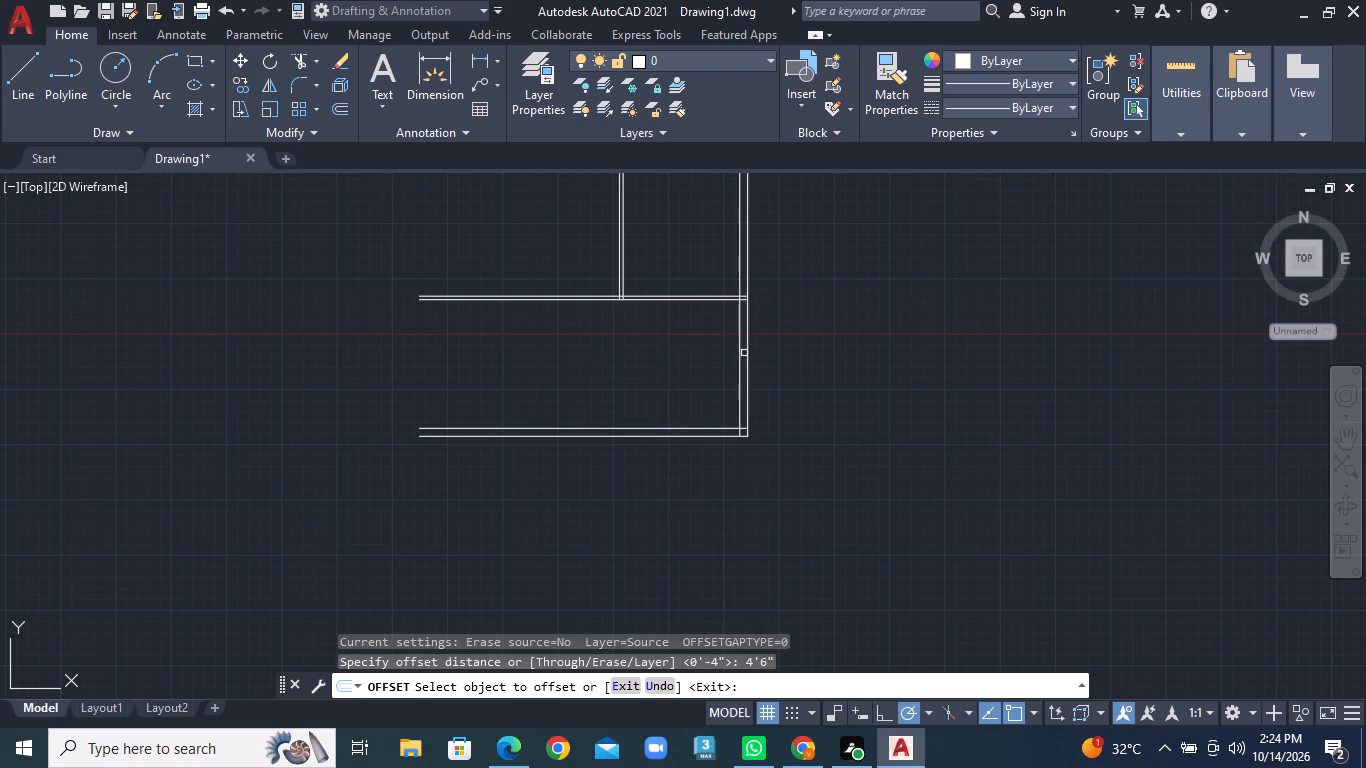
click(740, 353)
click(697, 353)
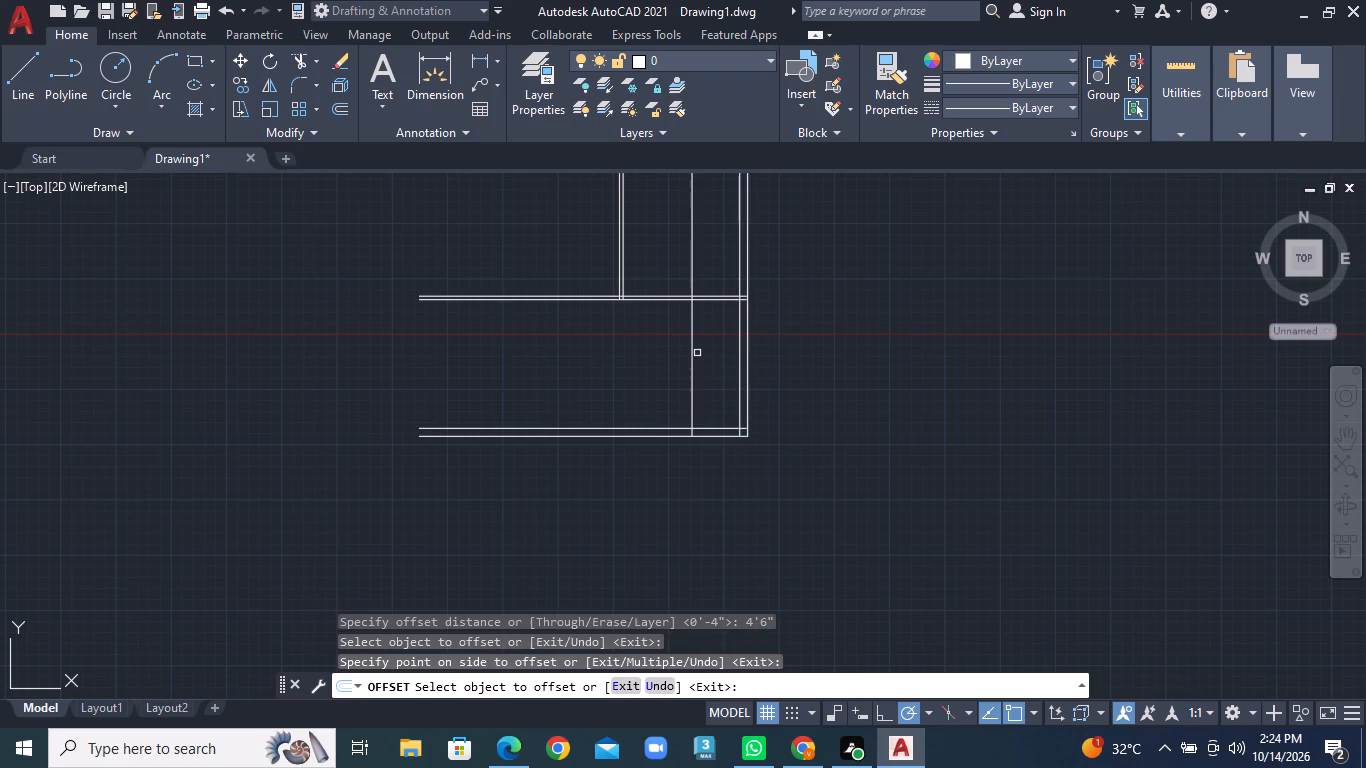
Offset the vertical line 4'6" from the right wall 4" to the left to form a partition.
click(341, 105)
text(4")
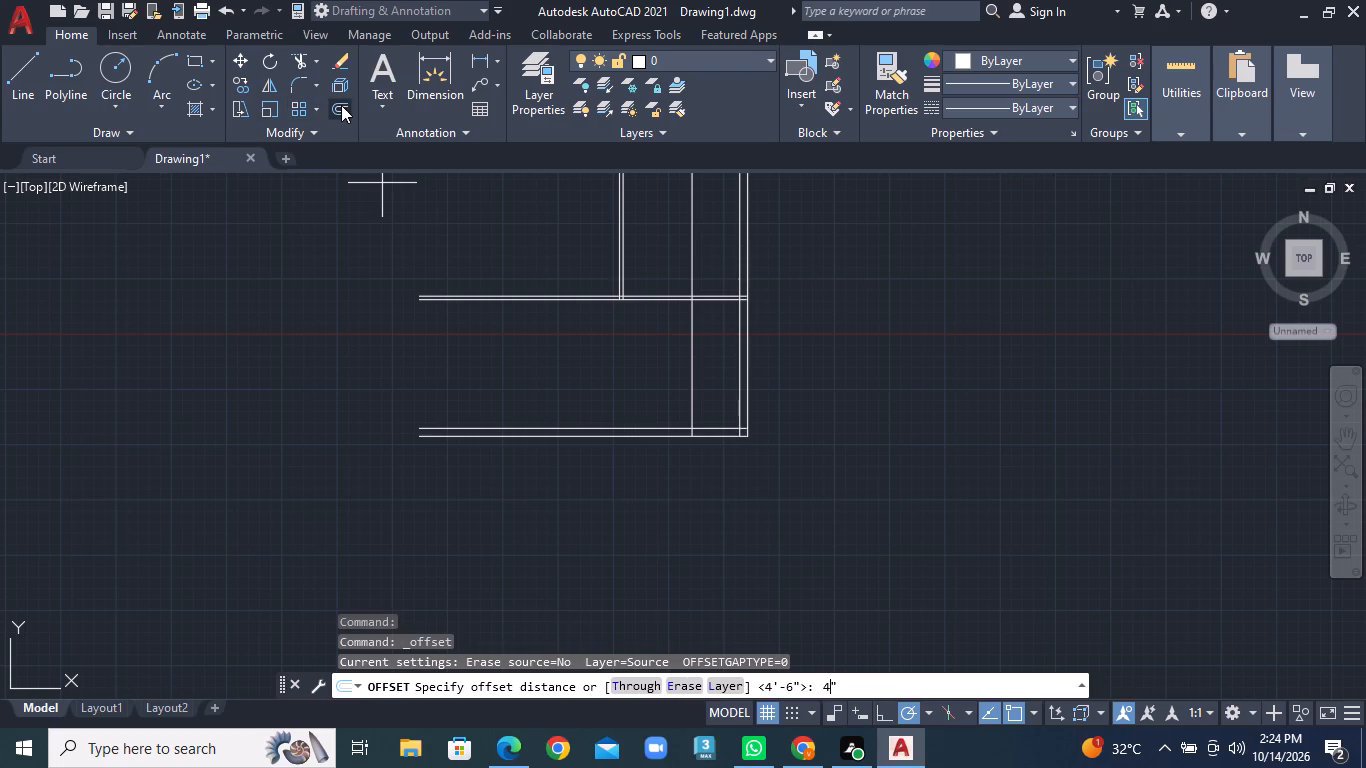
key(Return)
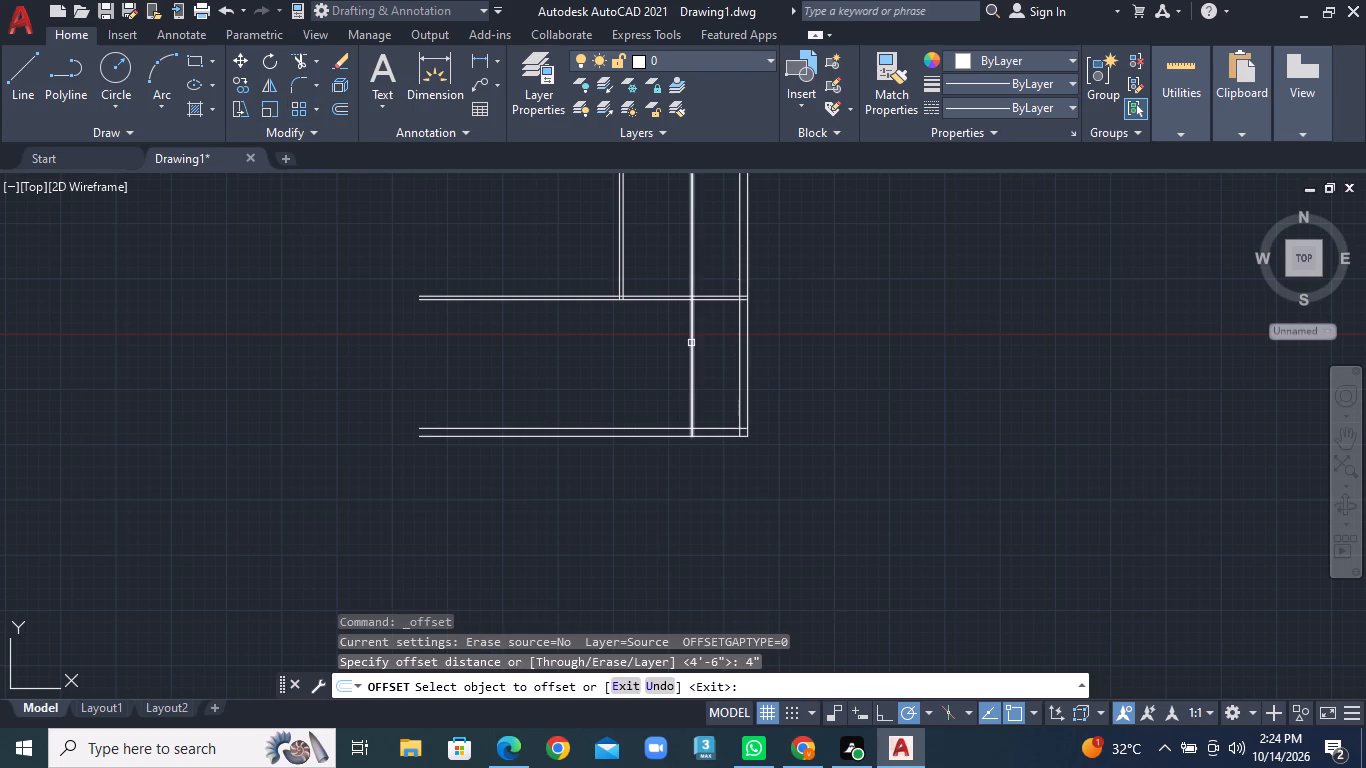
click(691, 343)
click(658, 342)
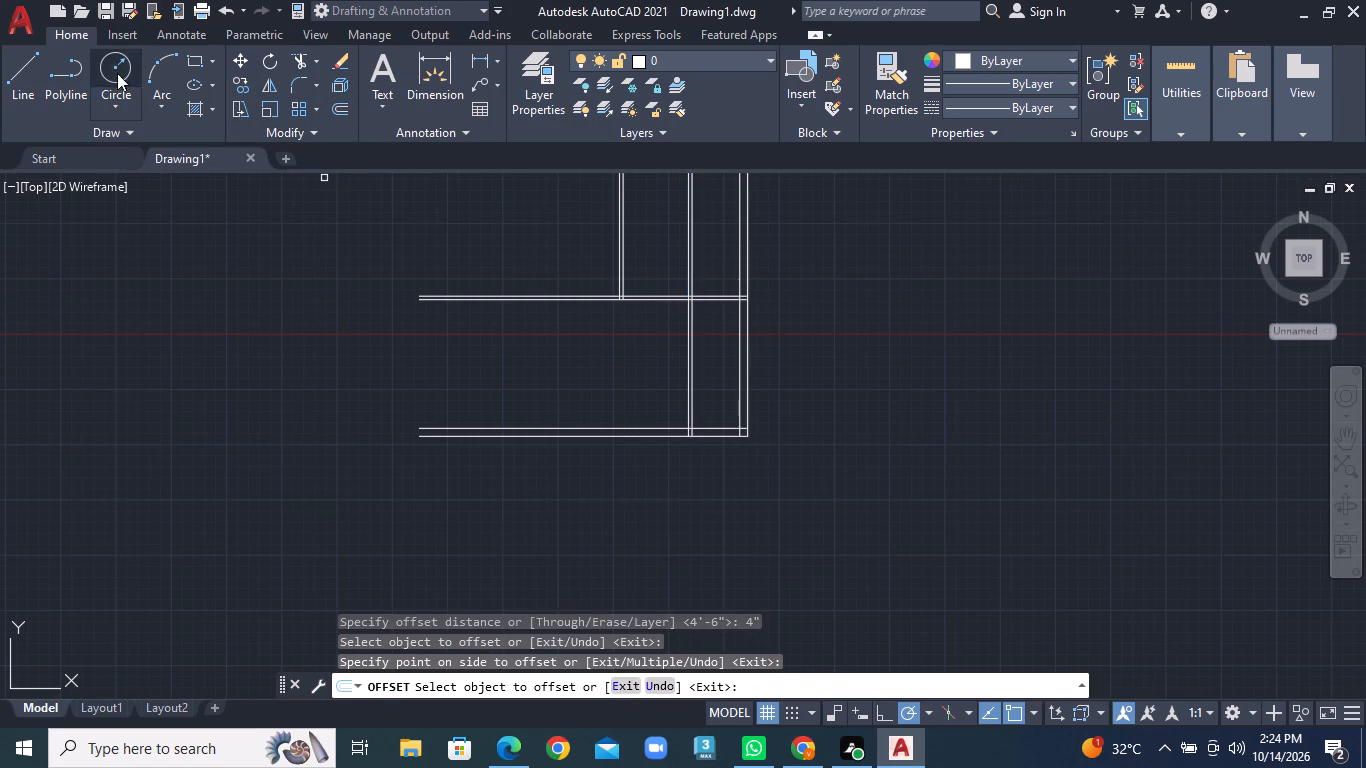
Trim away both lines of the new vertical partition above the horizontal 4" partition.
click(311, 61)
click(317, 87)
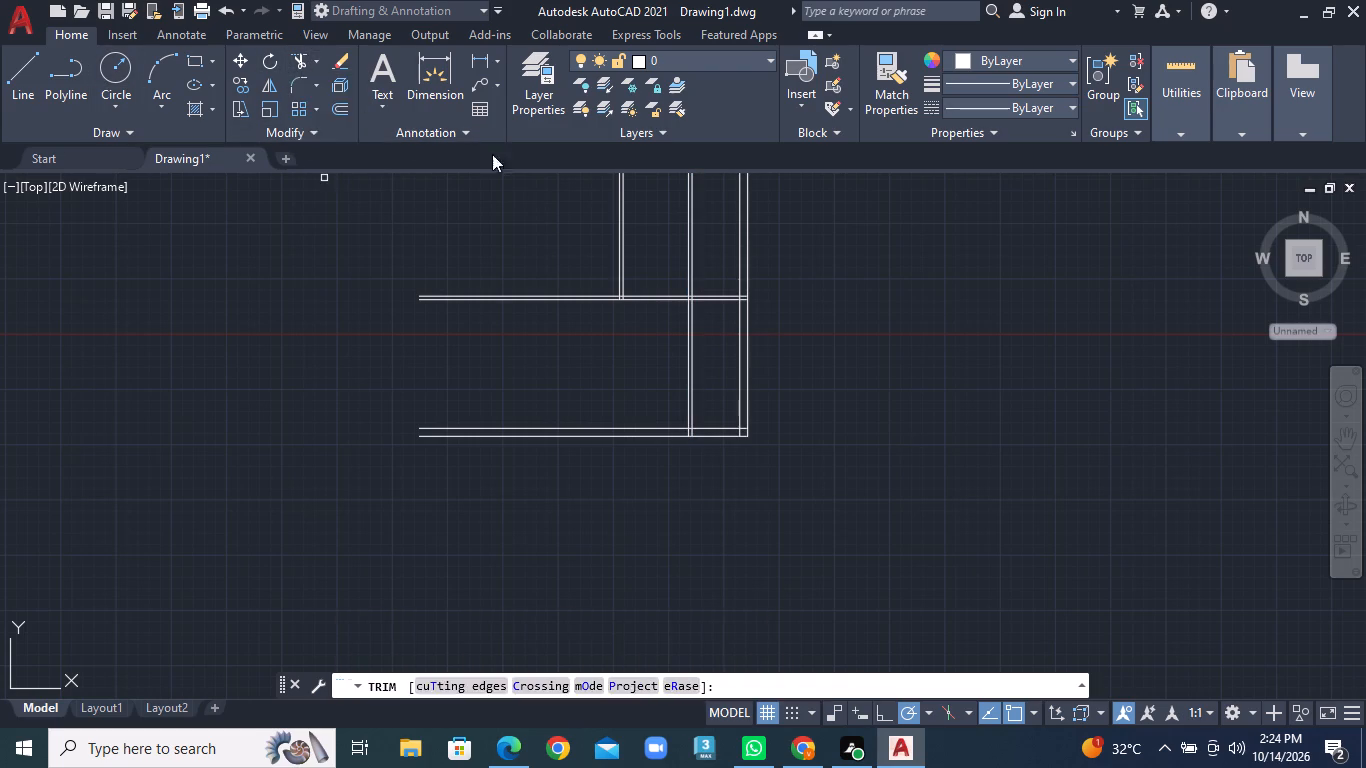
click(677, 230)
click(709, 230)
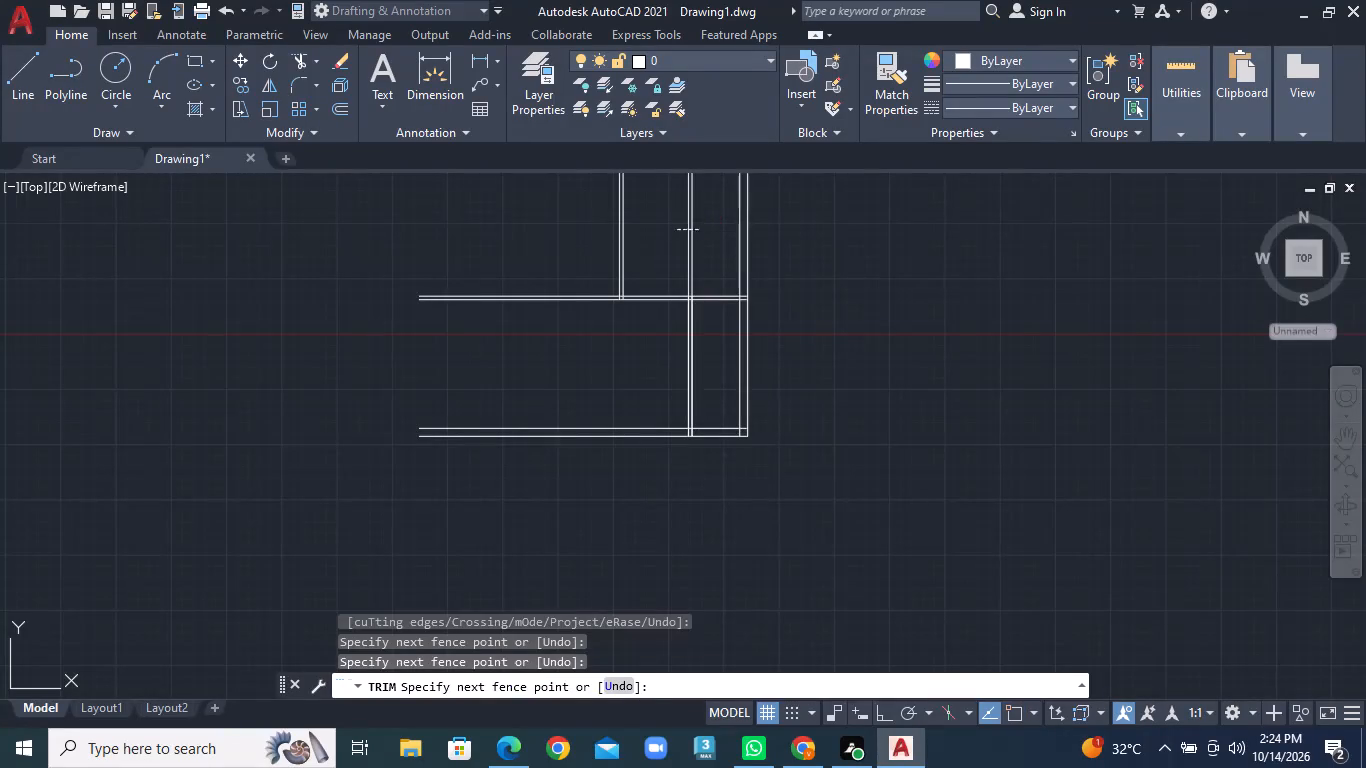
Offset the left line of the bottom strip's vertical partition 11' to the left.
scroll(689, 241, down, 2)
middle_drag(689, 241, 679, 295)
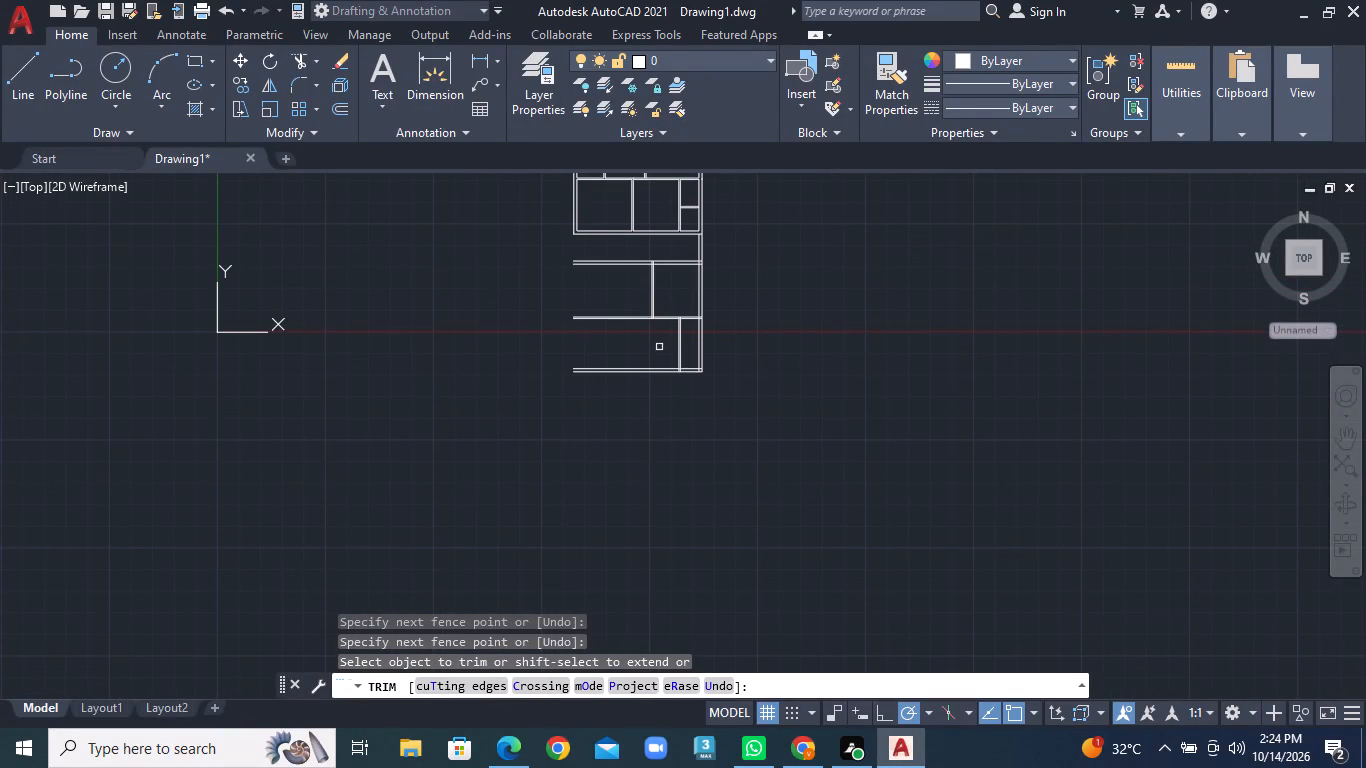
scroll(650, 310, up, 2)
middle_drag(633, 325, 531, 273)
scroll(605, 320, up, 1)
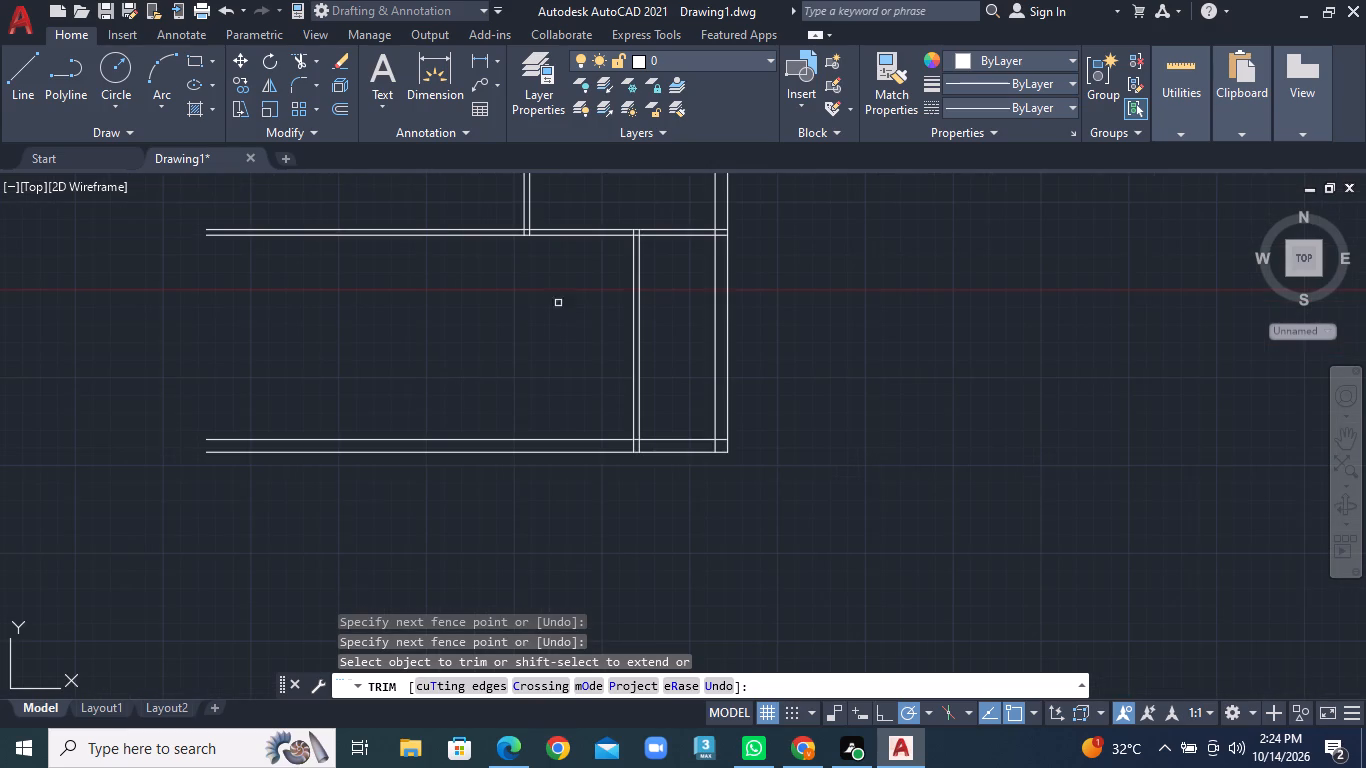
click(339, 108)
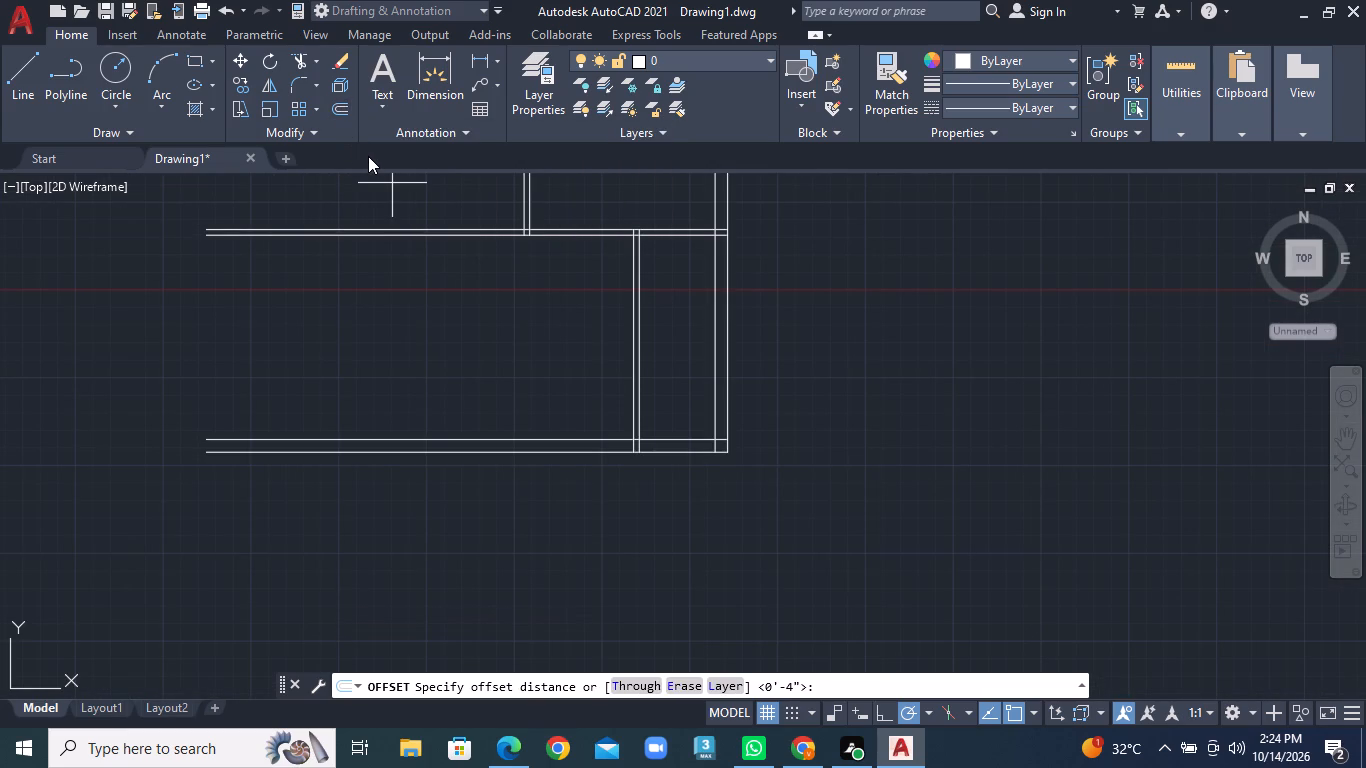
text(11')
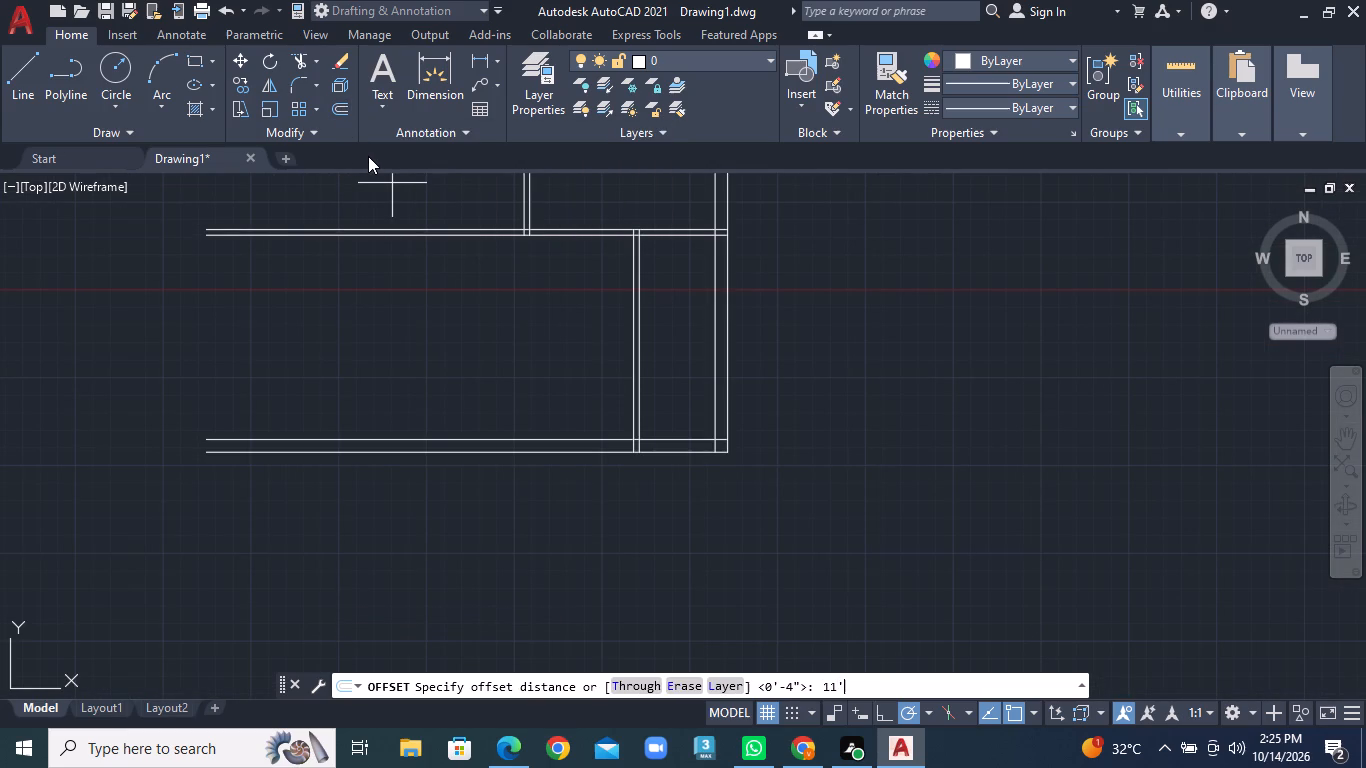
key(Return)
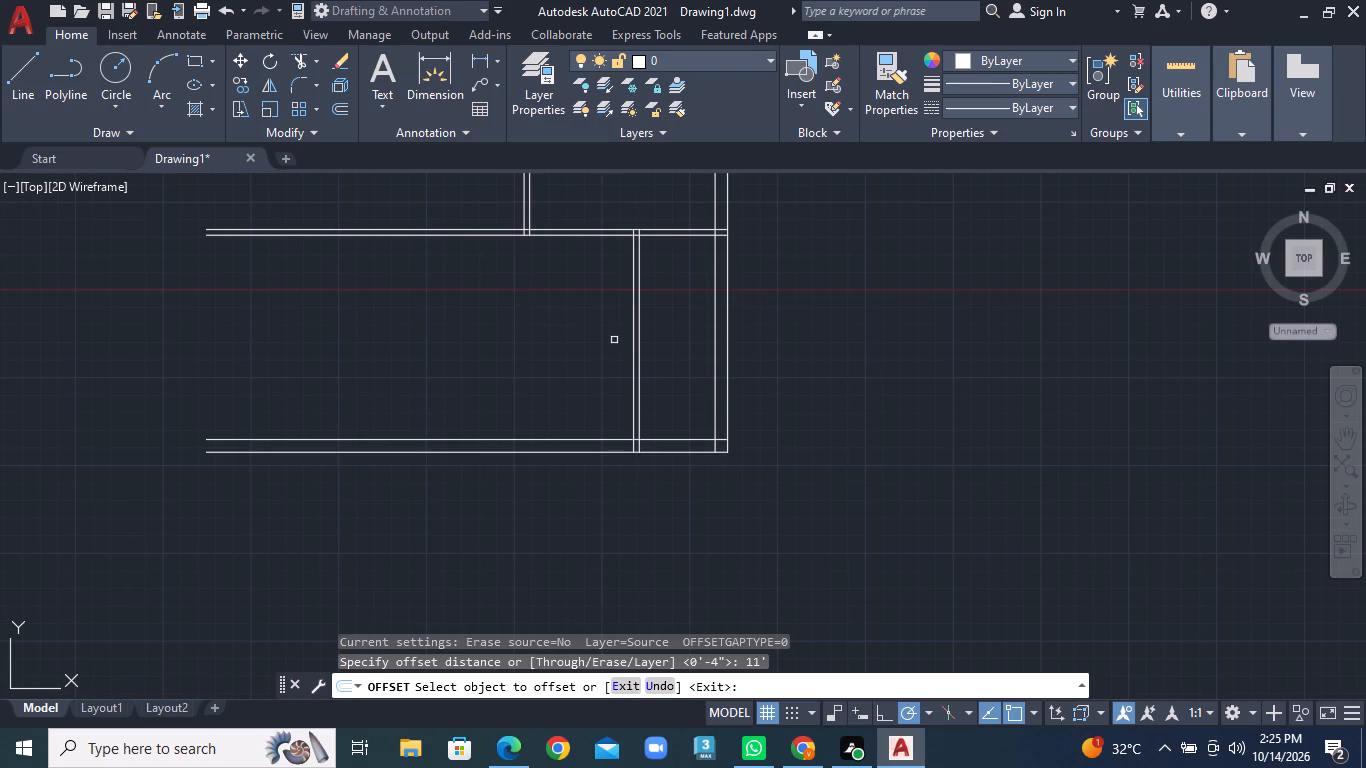
click(632, 338)
click(517, 338)
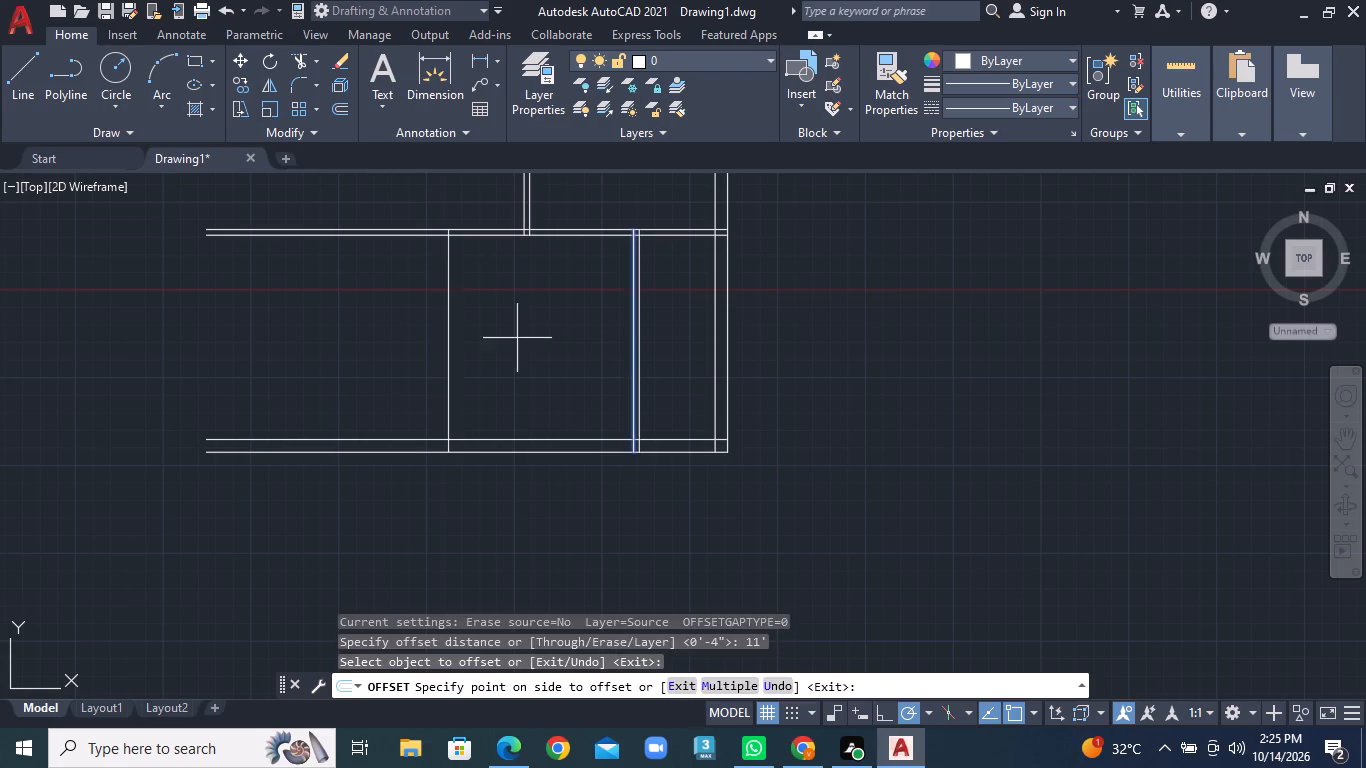
Offset the new vertical line 4" to the left to form a second partition in the bottom strip.
click(336, 111)
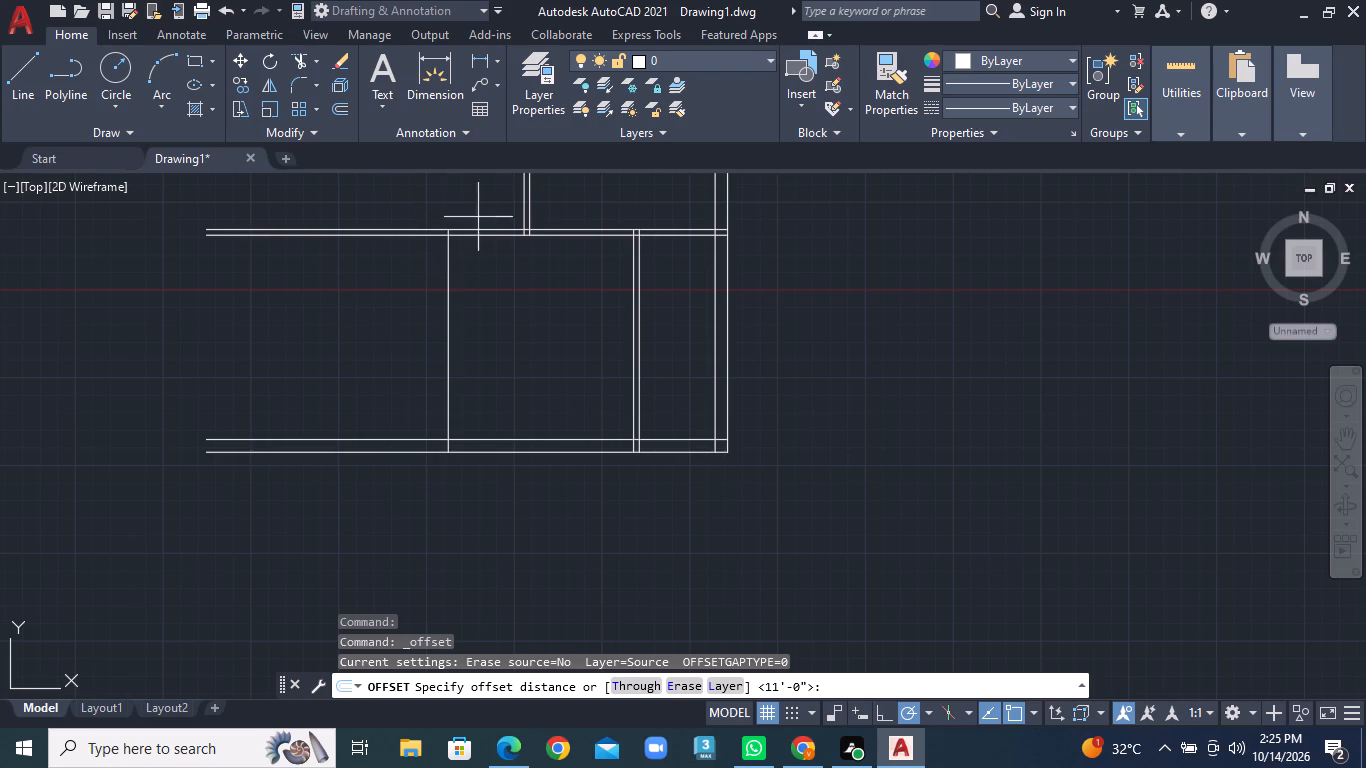
text(4")
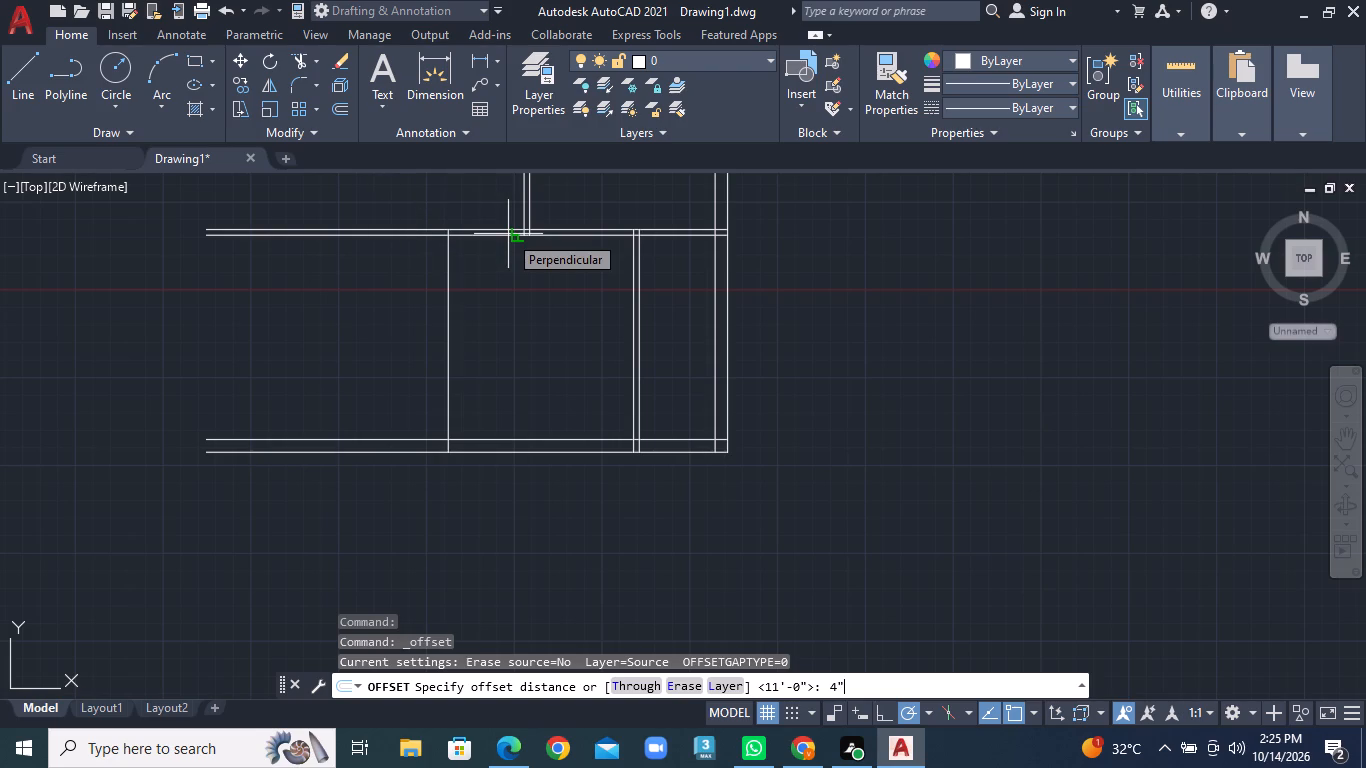
key(Return)
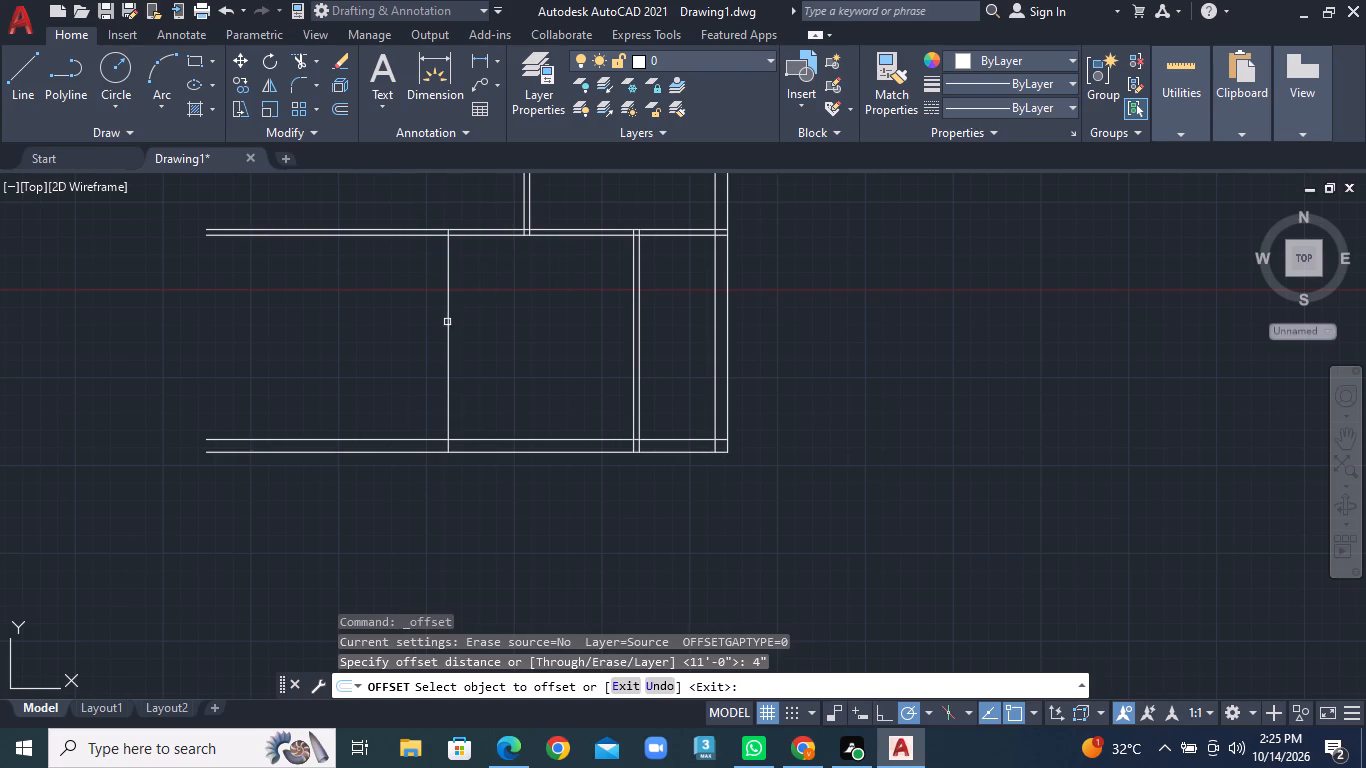
click(447, 324)
click(411, 323)
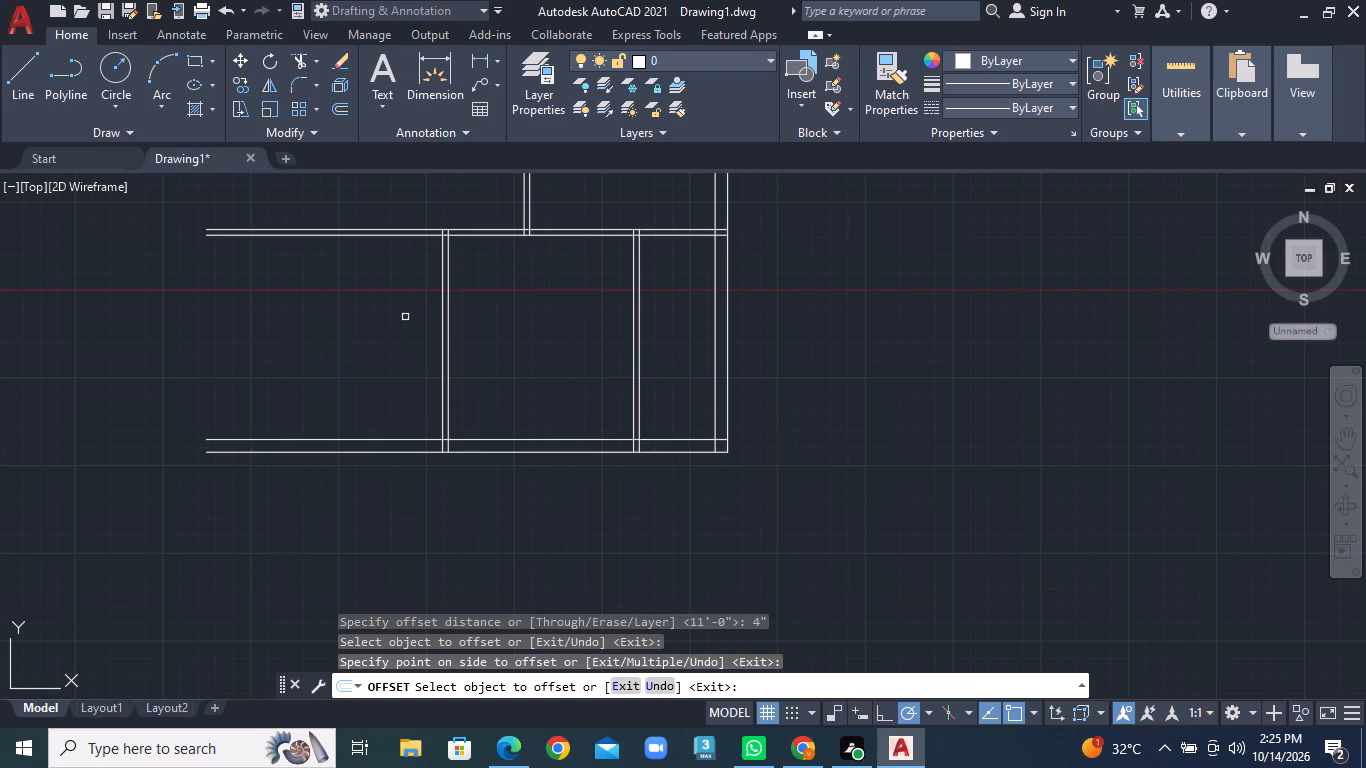
Draw the outer left wall line from the left end of the lower block's top wall down to the bottom wall's outer corner.
scroll(250, 302, down, 1)
middle_drag(270, 320, 446, 405)
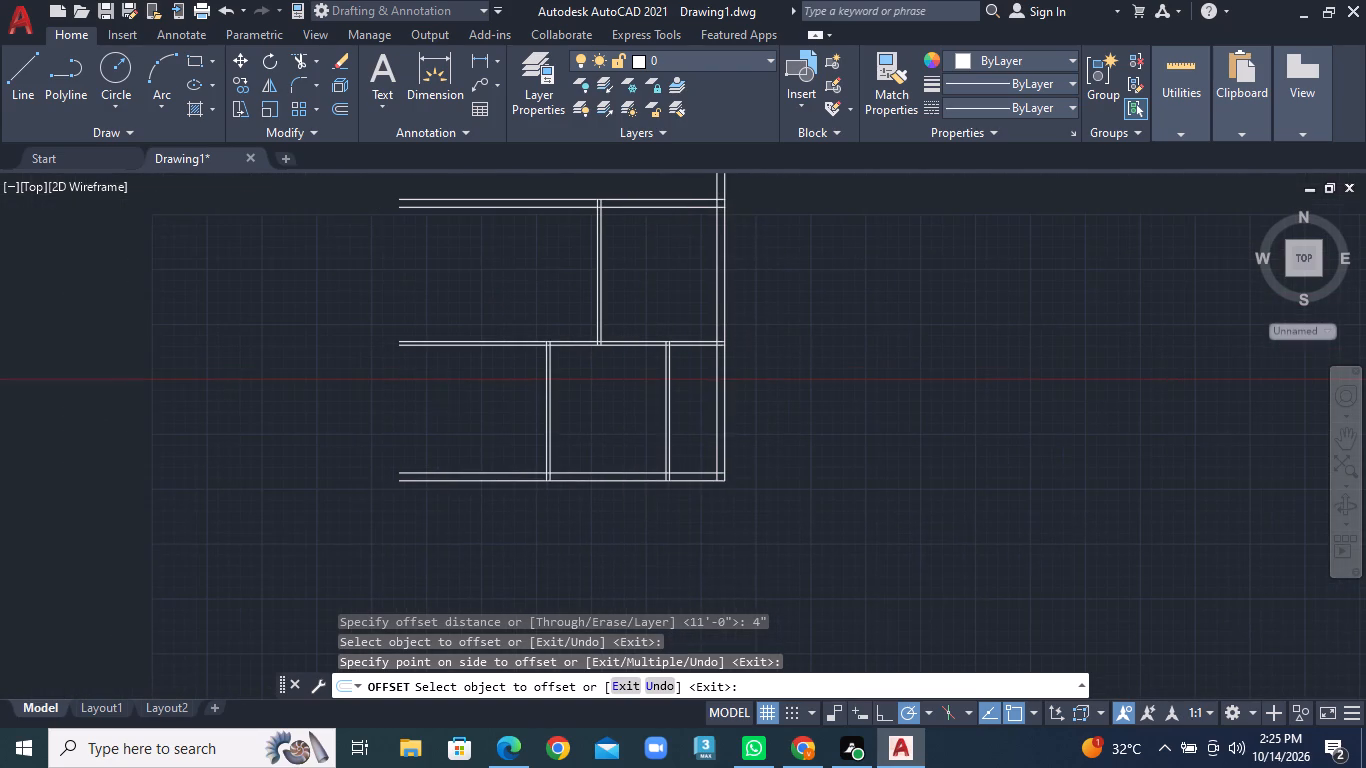
scroll(371, 247, down, 2)
middle_drag(371, 286, 351, 338)
scroll(418, 286, up, 1)
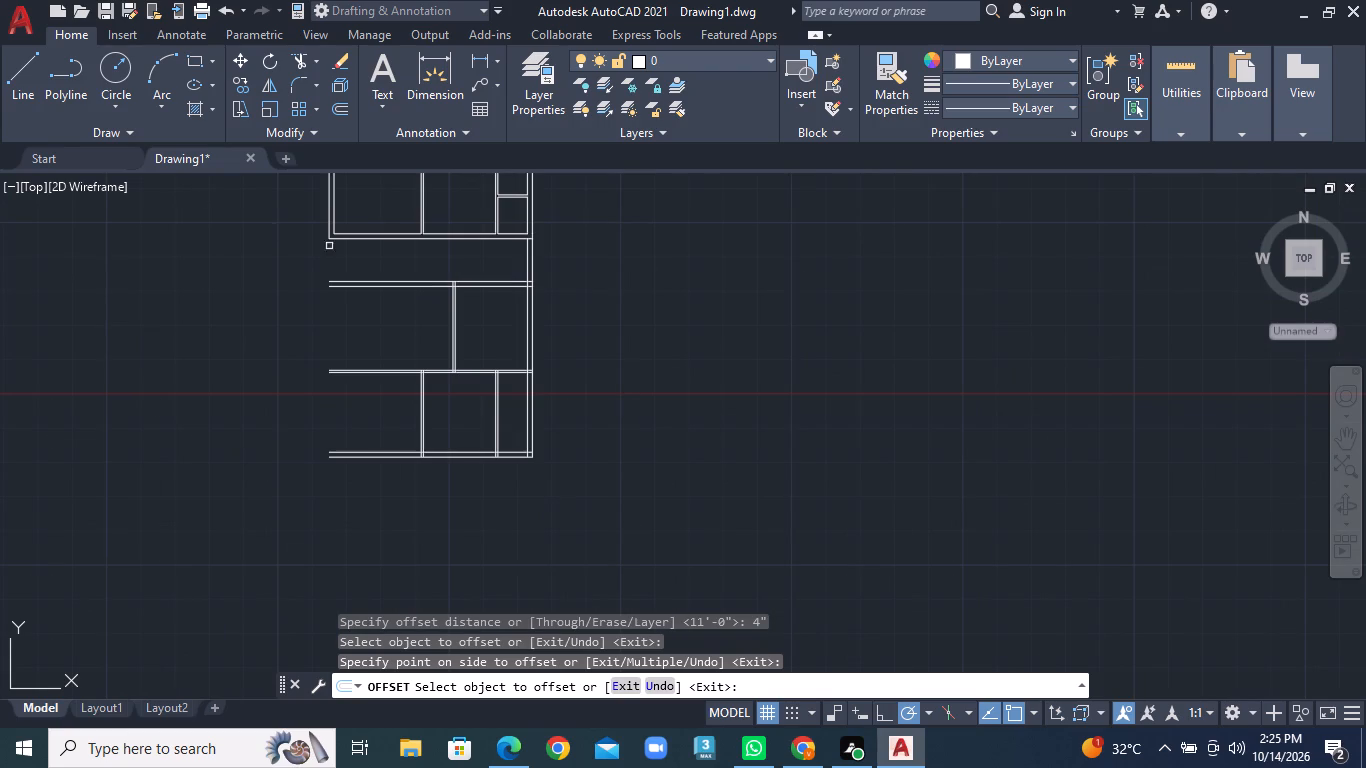
click(29, 82)
scroll(352, 285, up, 3)
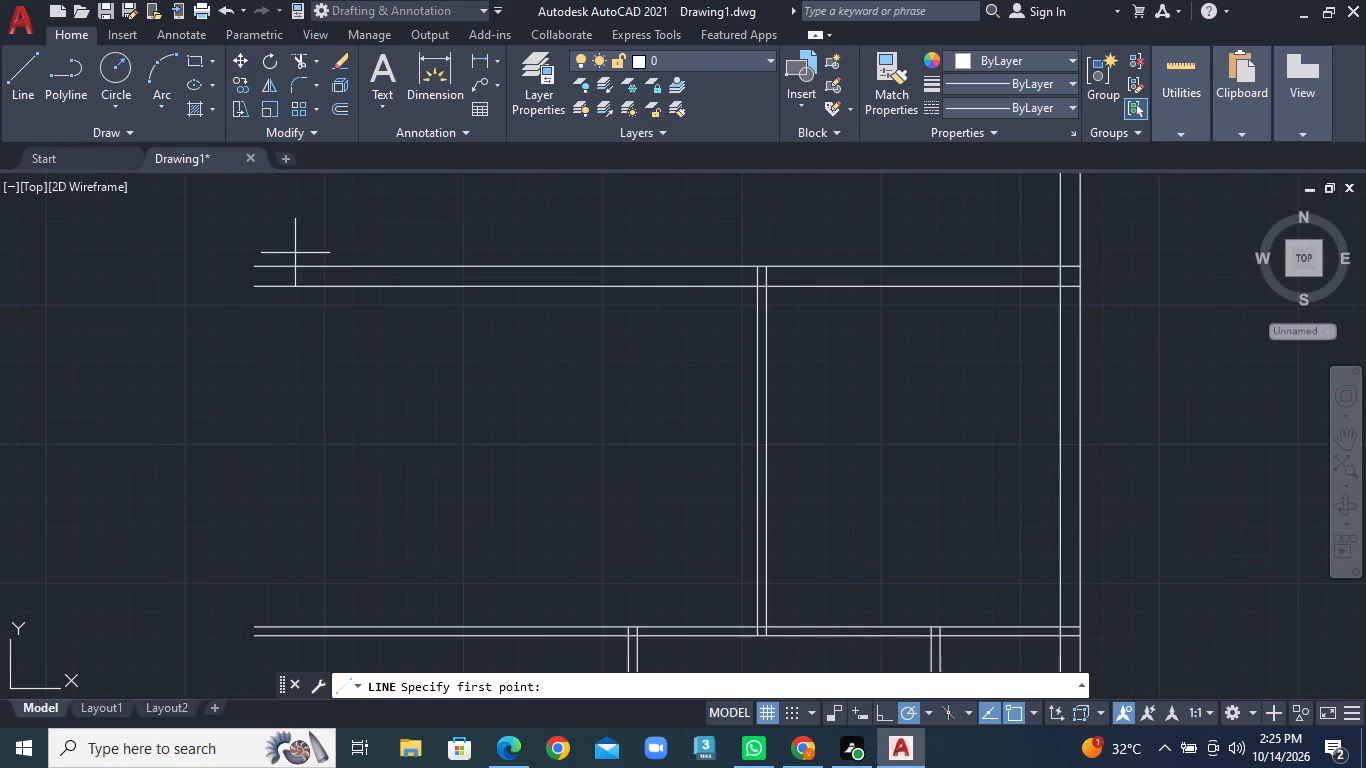
middle_drag(319, 315, 357, 508)
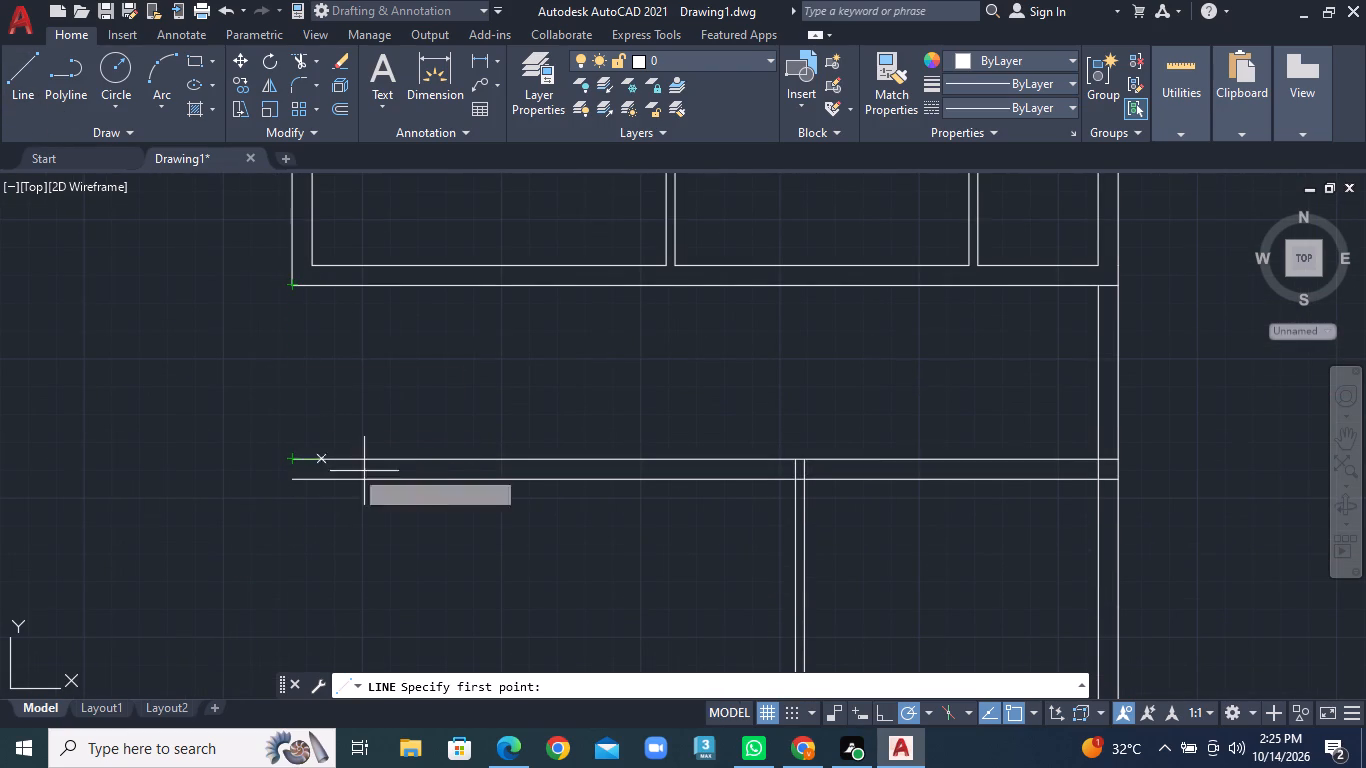
middle_drag(445, 498, 449, 292)
scroll(449, 292, down, 1)
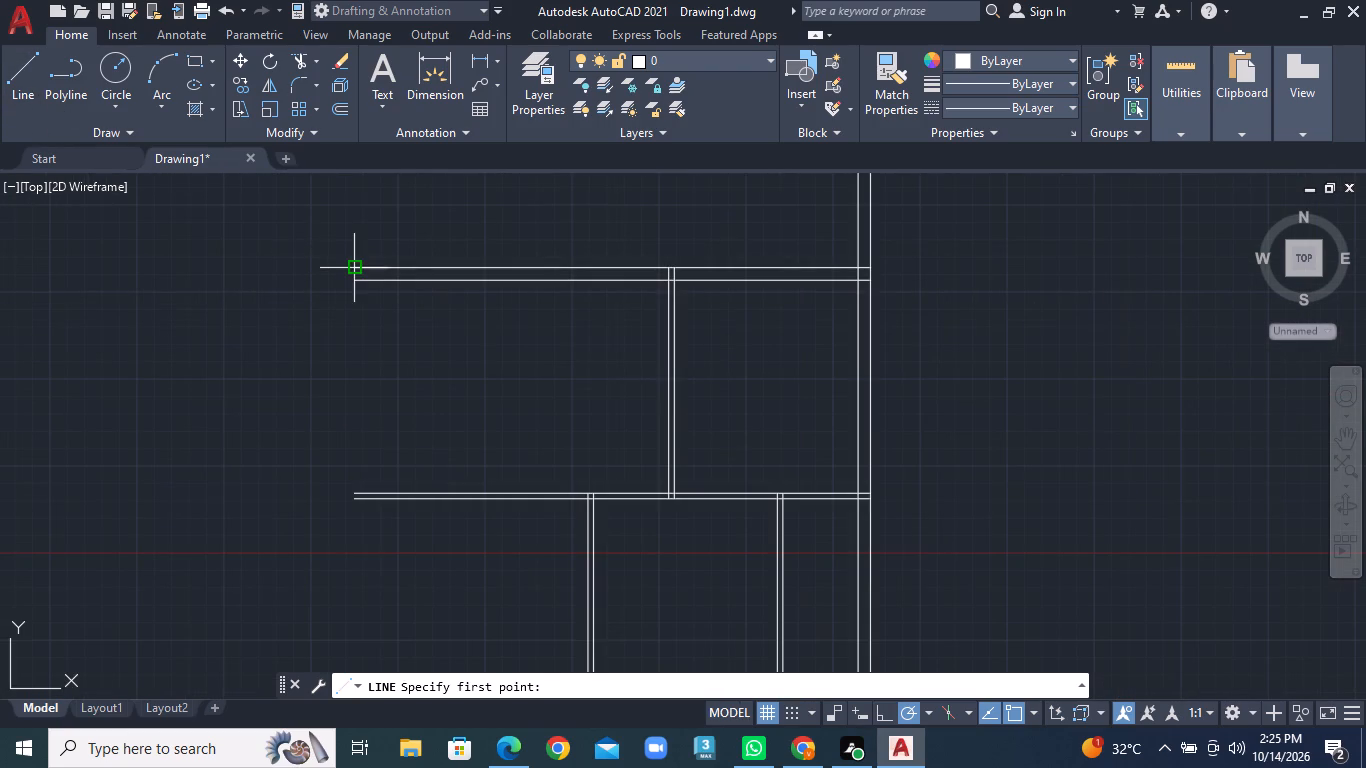
click(354, 271)
middle_drag(396, 520, 390, 277)
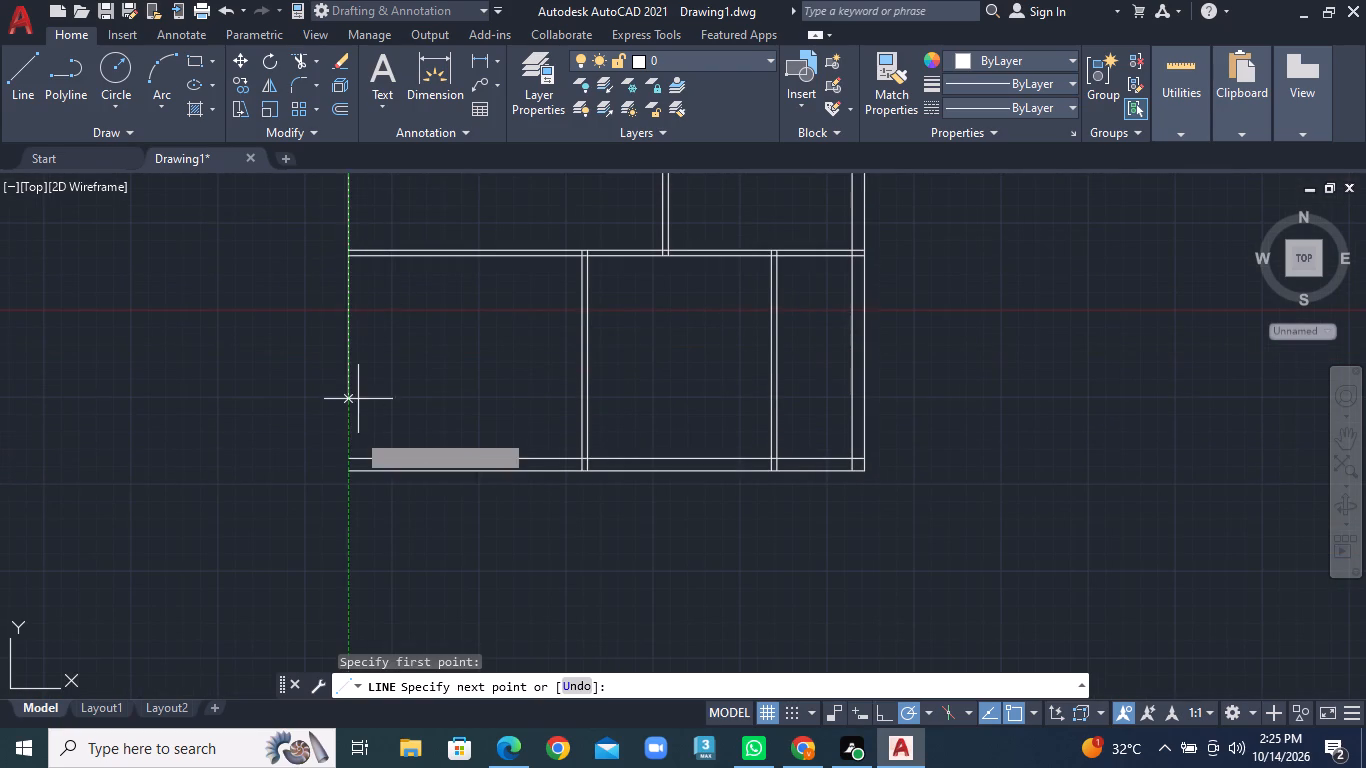
click(350, 473)
right_click(350, 473)
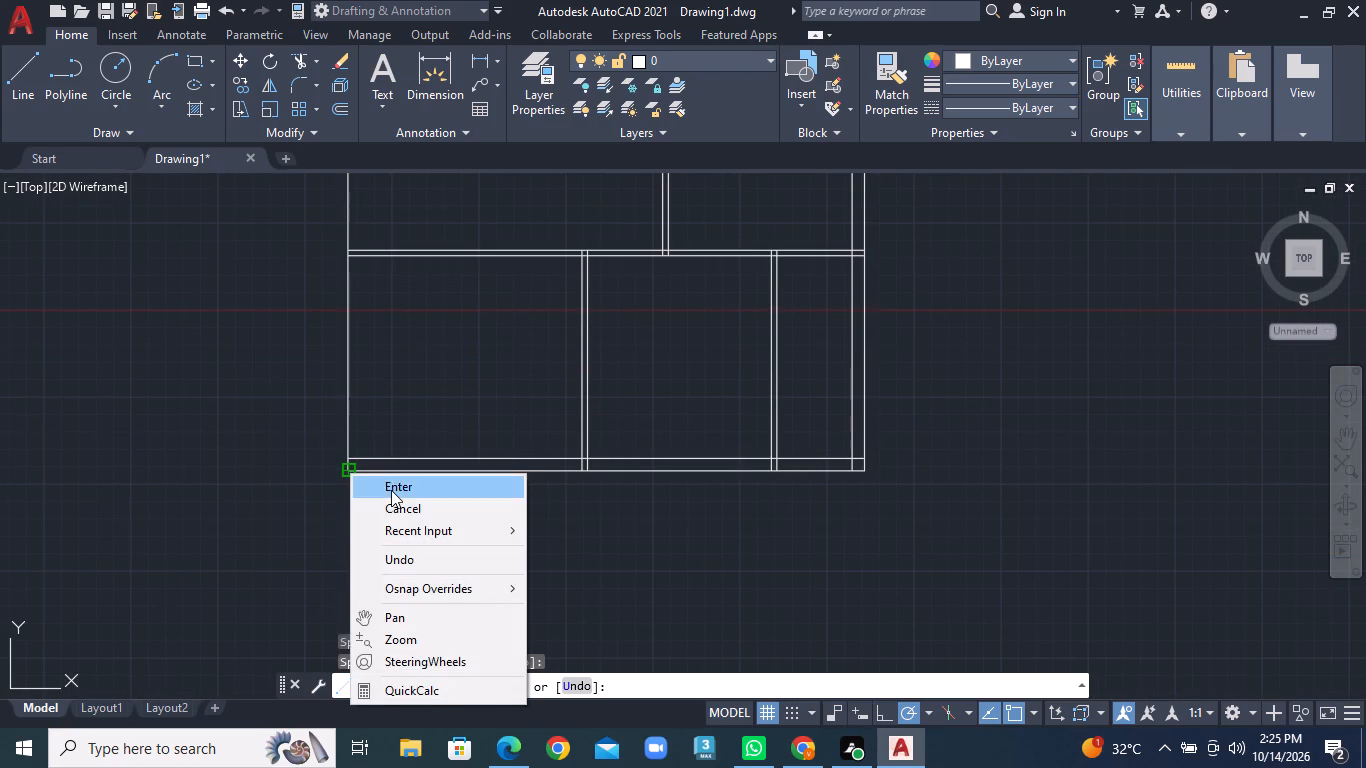
click(391, 490)
Draw the inner left wall line from the upper block's inner bottom-left corner straight down past the bottom wall.
middle_drag(412, 335, 465, 604)
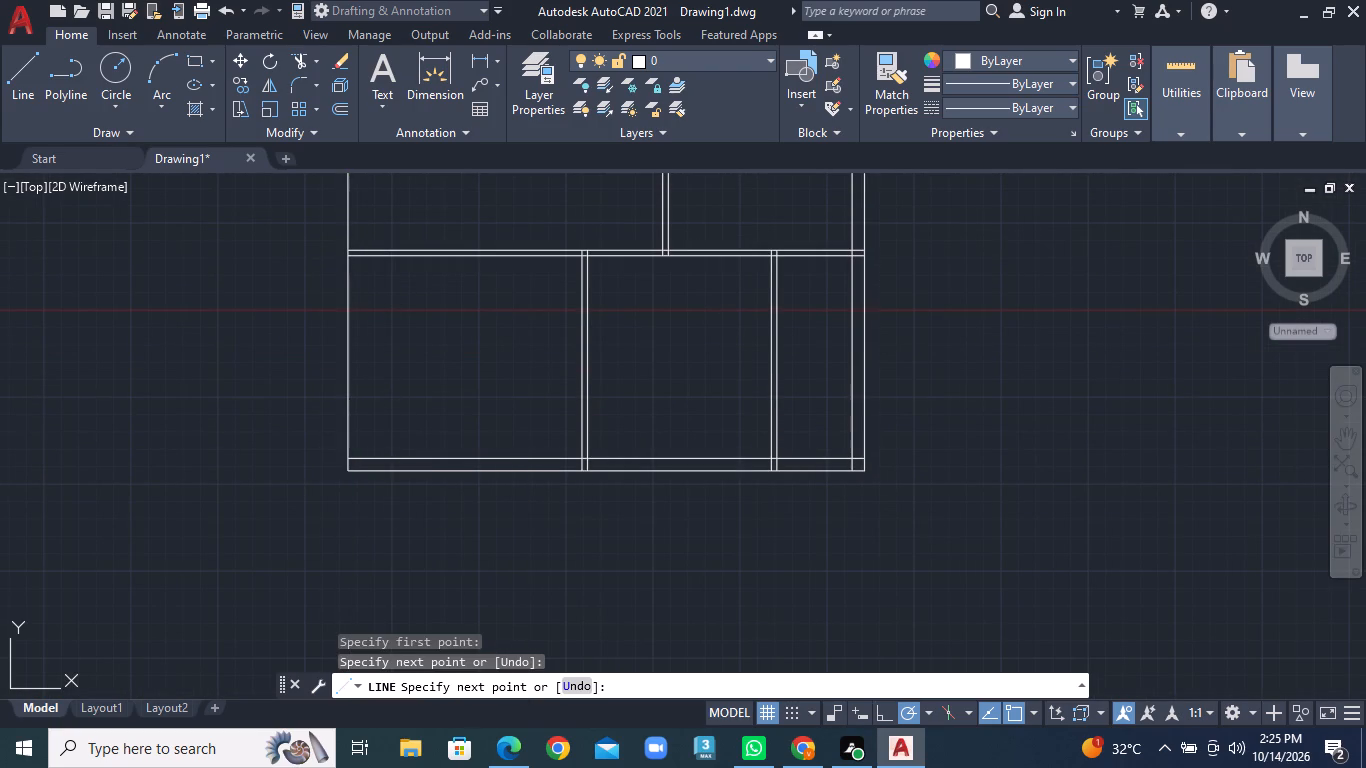
click(10, 76)
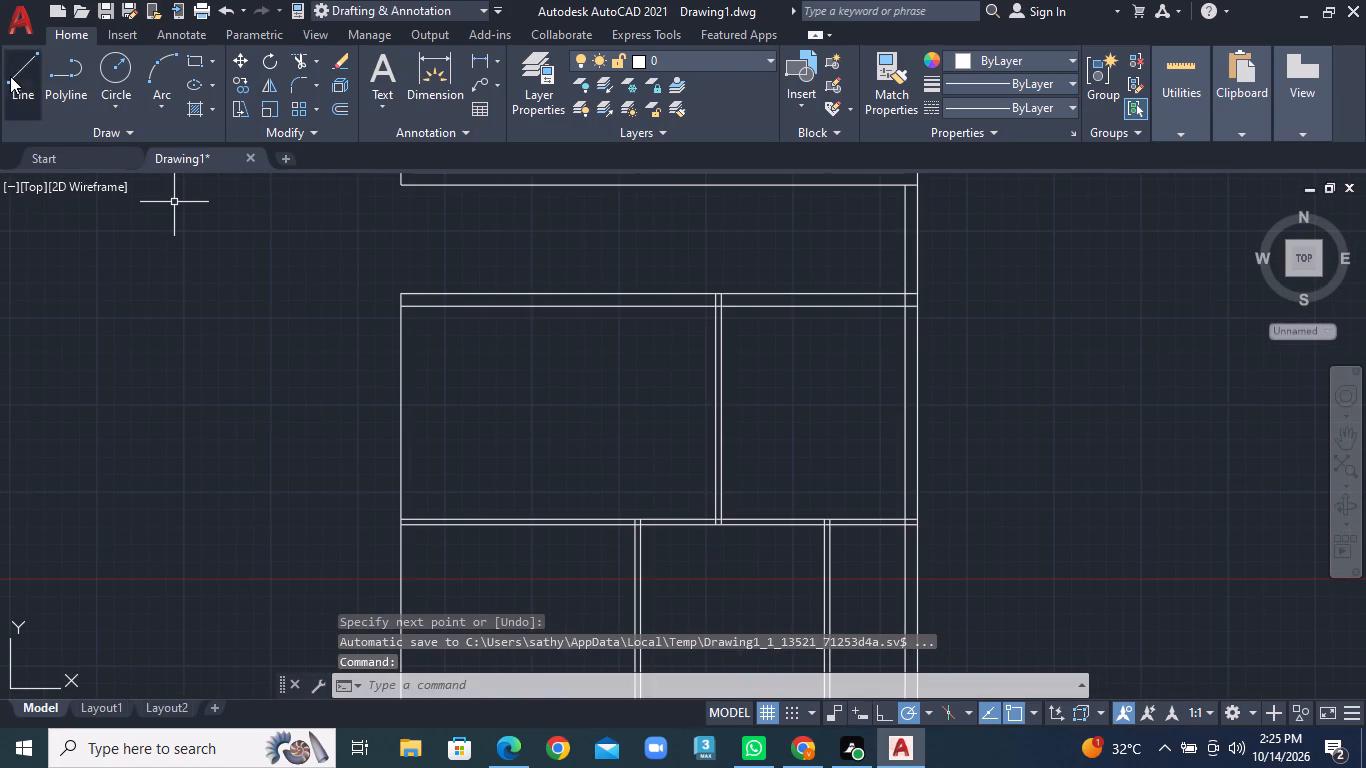
middle_drag(475, 309, 428, 386)
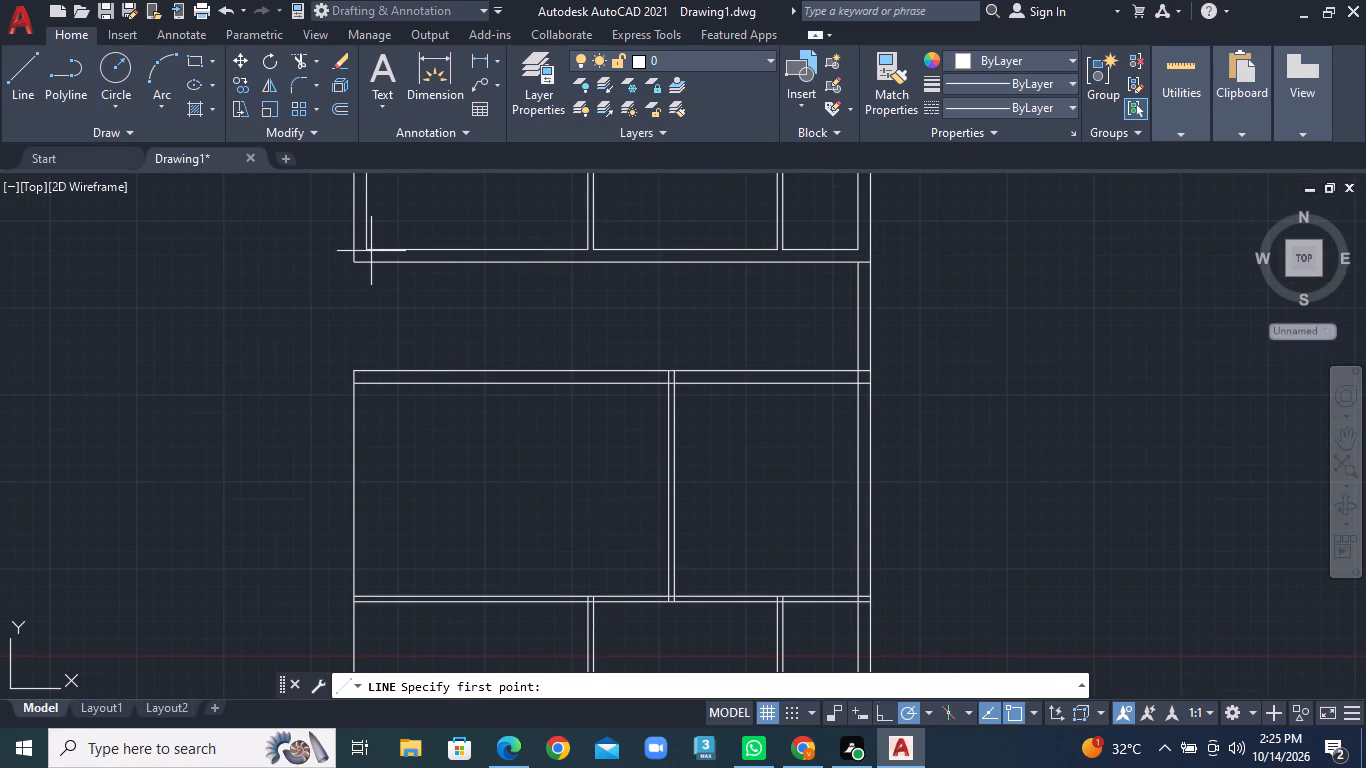
click(370, 250)
middle_drag(402, 525, 441, 162)
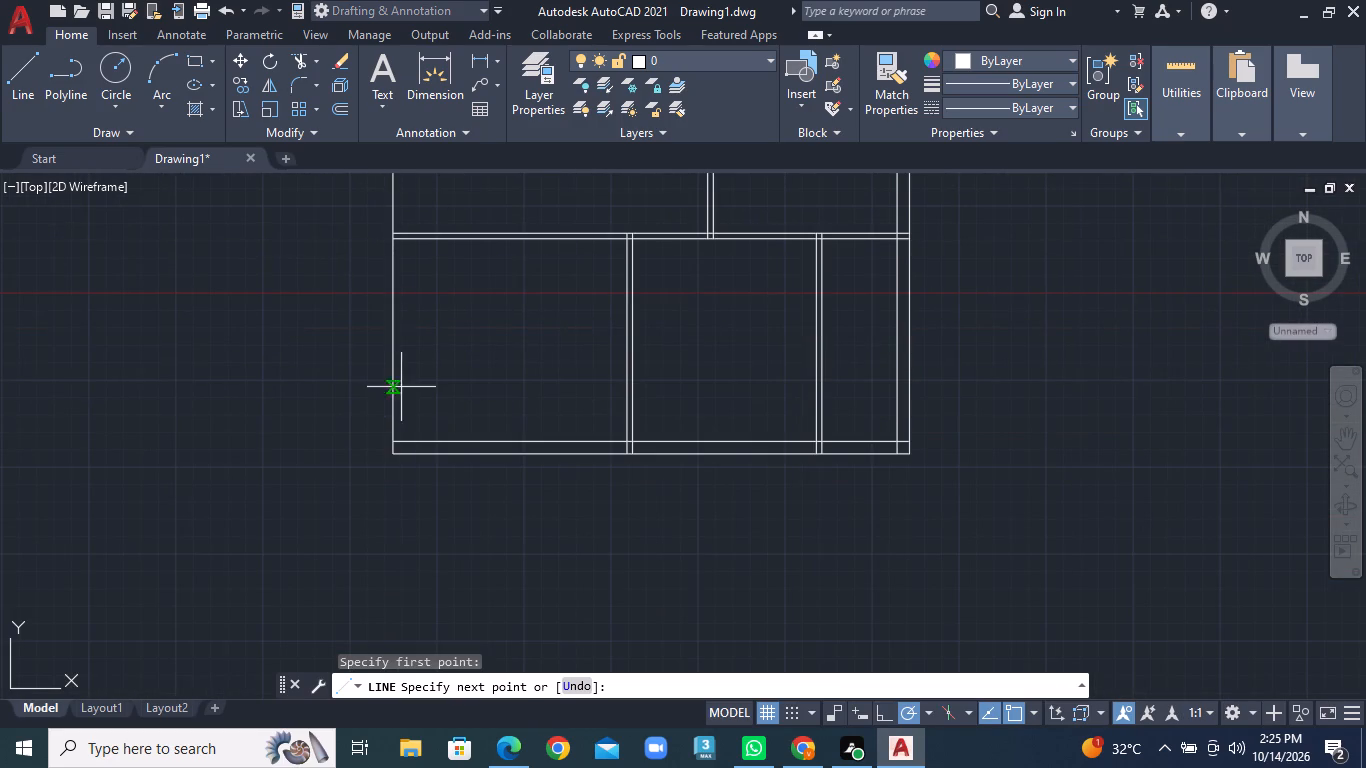
click(405, 584)
right_click(405, 584)
click(461, 367)
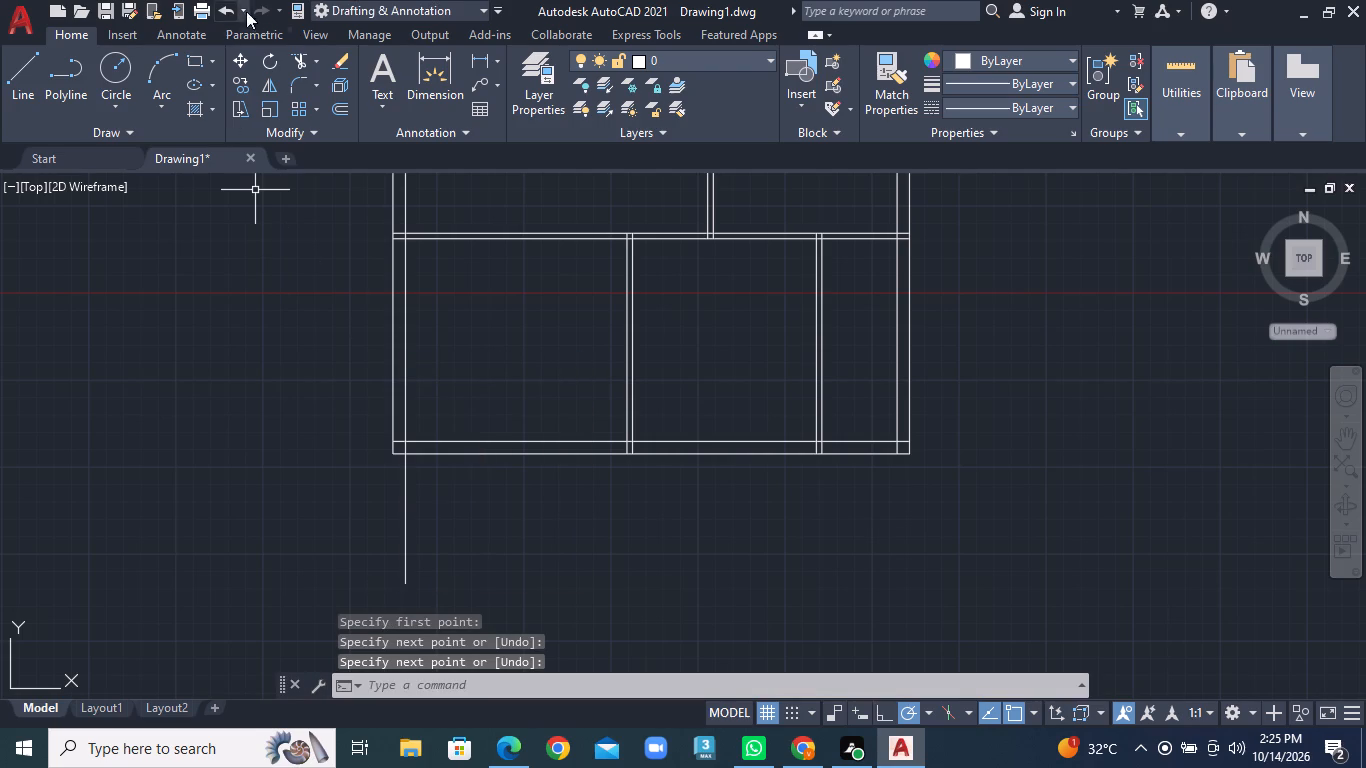
Trim the end of the inner left wall line that projects below the bottom wall.
click(319, 63)
click(327, 86)
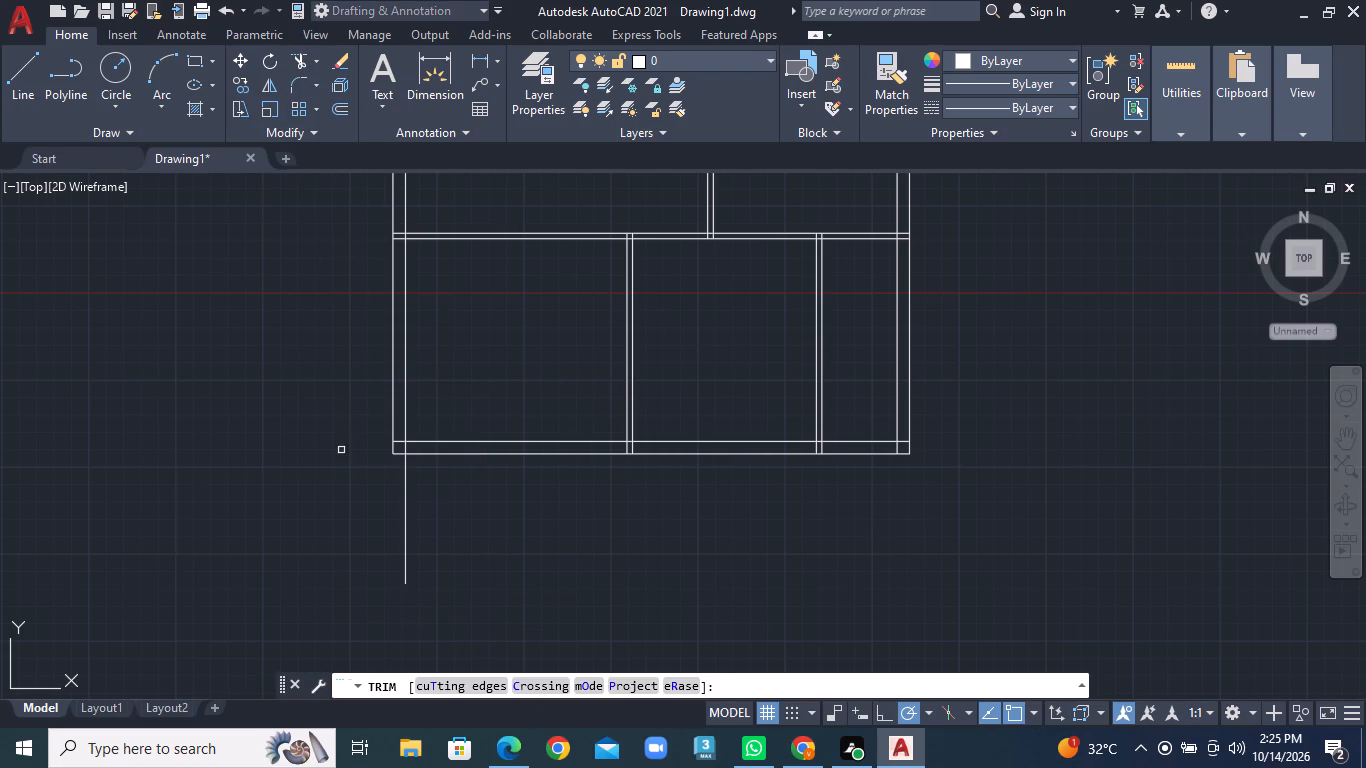
click(357, 500)
click(469, 521)
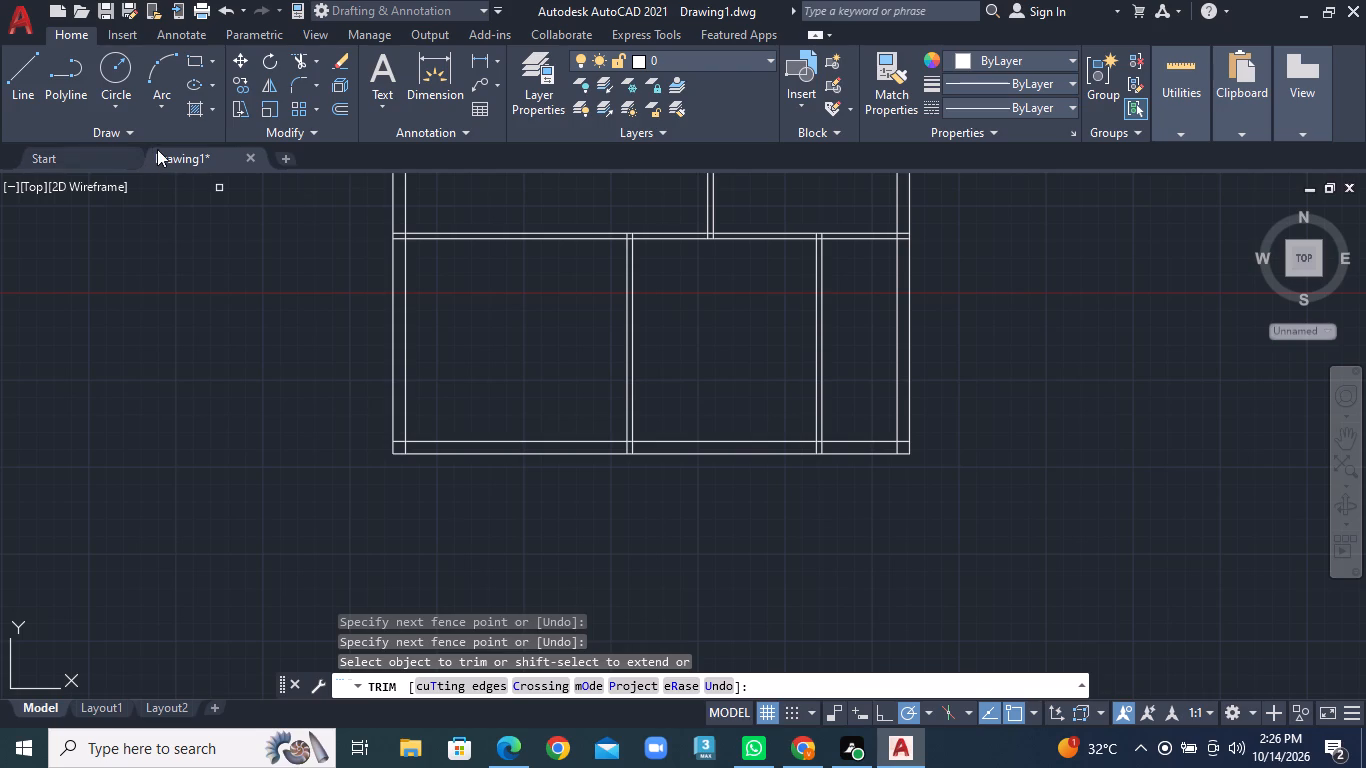
key(Escape)
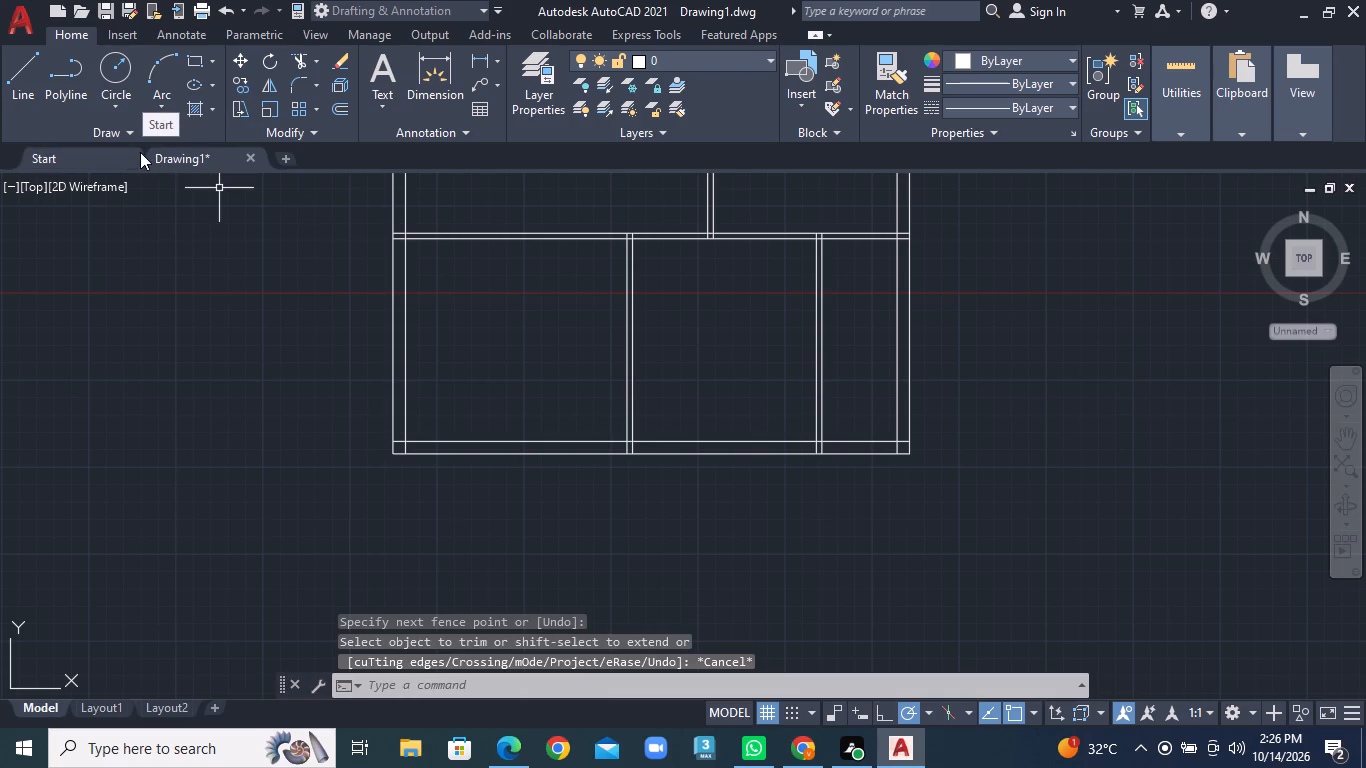
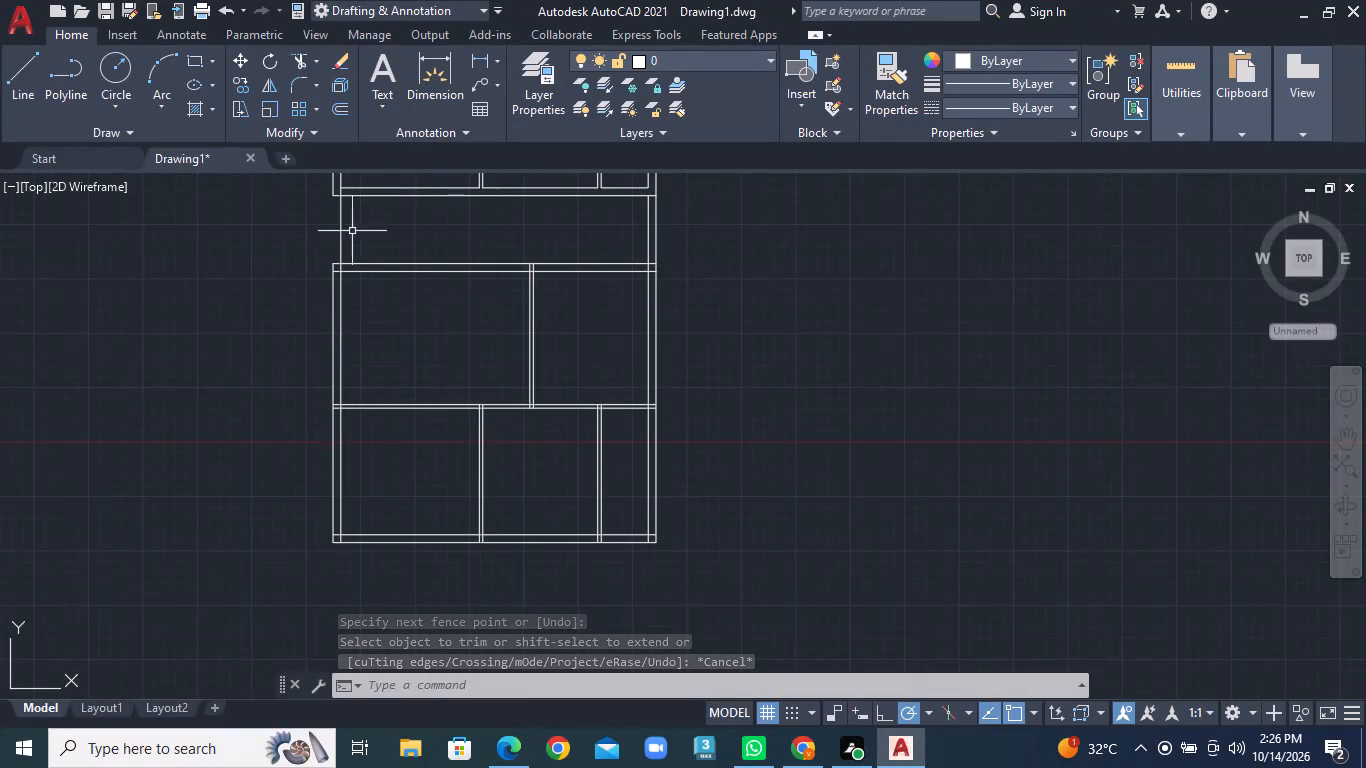
Trim away the outer and inner left wall lines in the gap between the upper and lower blocks.
click(319, 59)
click(325, 84)
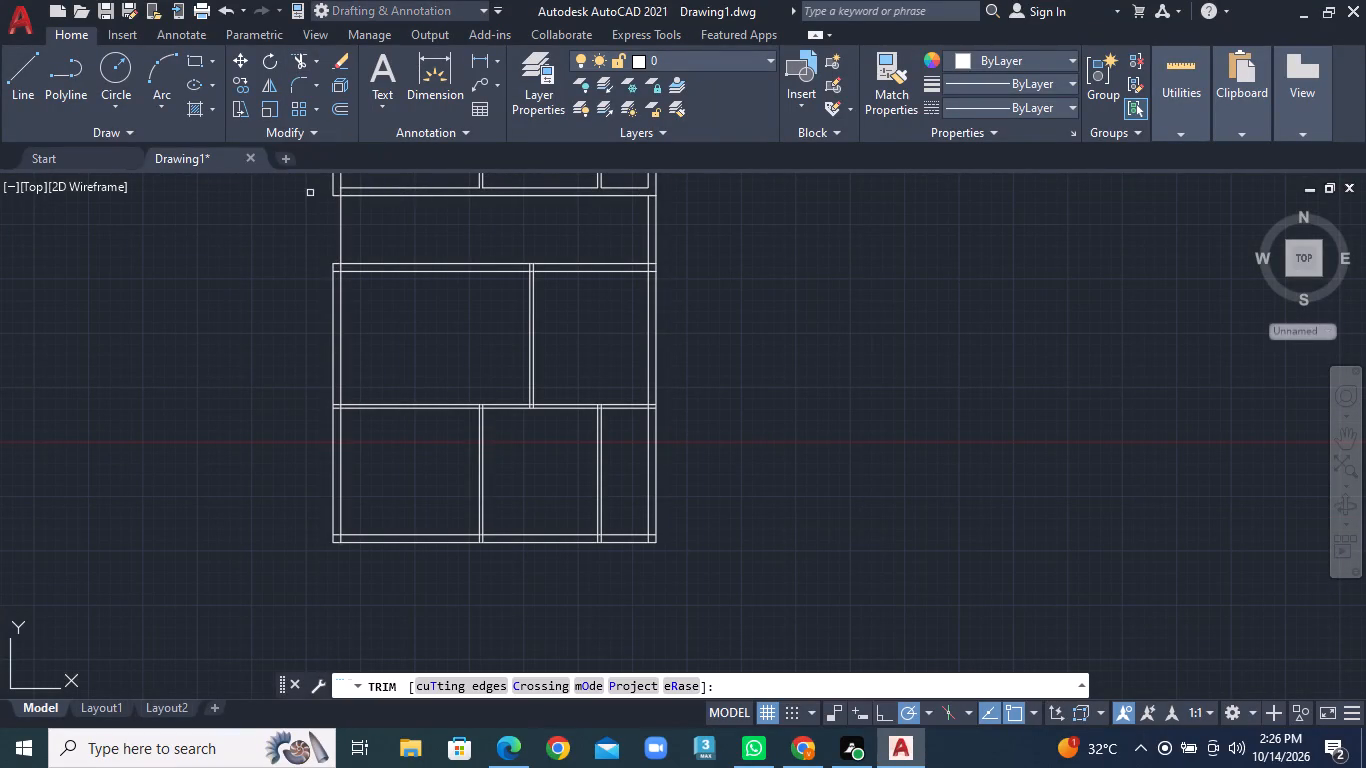
click(295, 232)
click(391, 232)
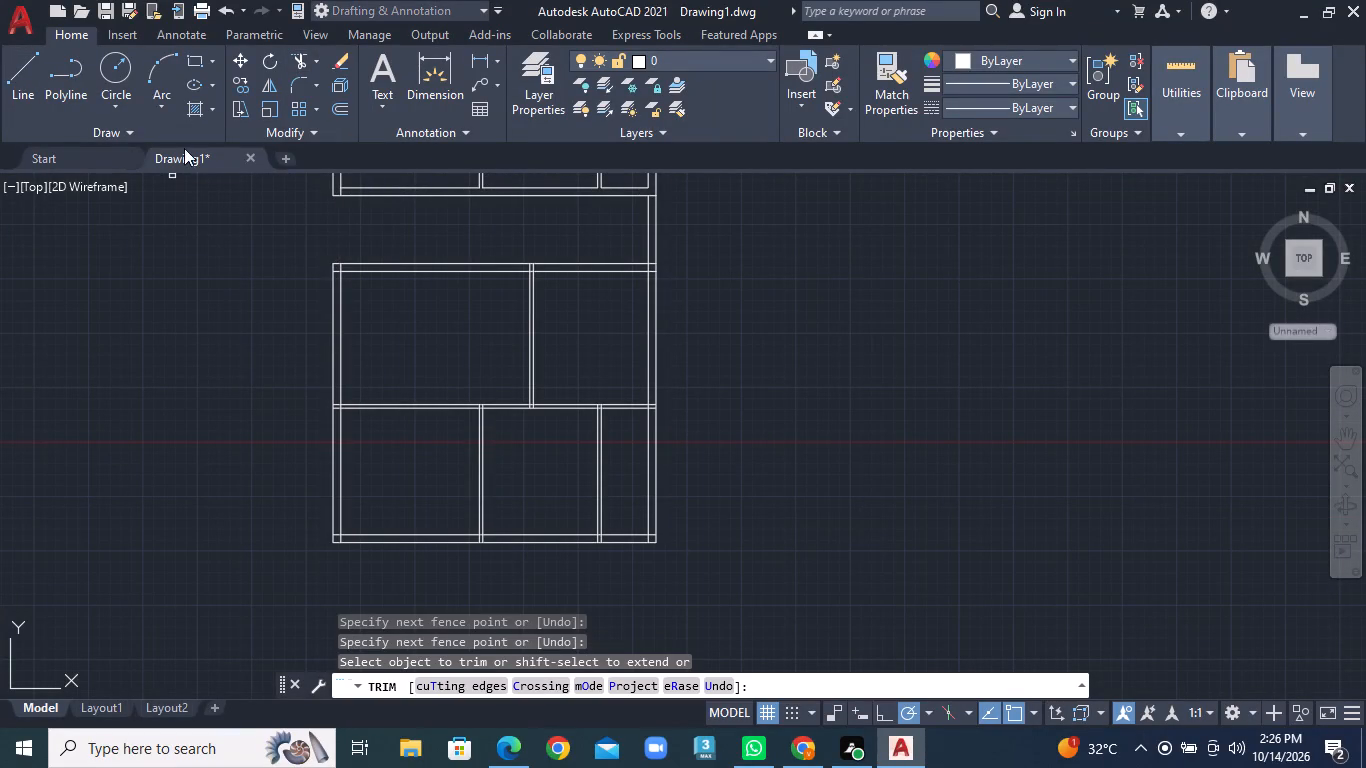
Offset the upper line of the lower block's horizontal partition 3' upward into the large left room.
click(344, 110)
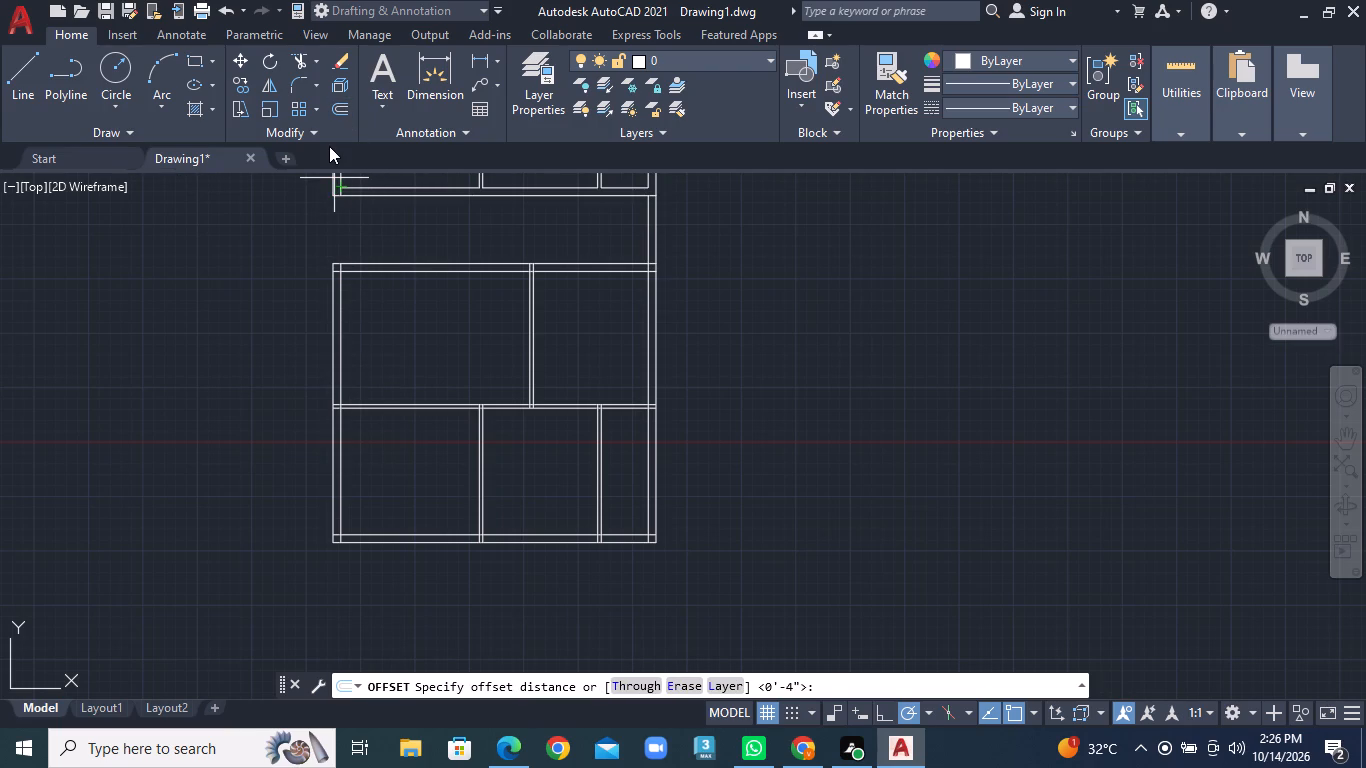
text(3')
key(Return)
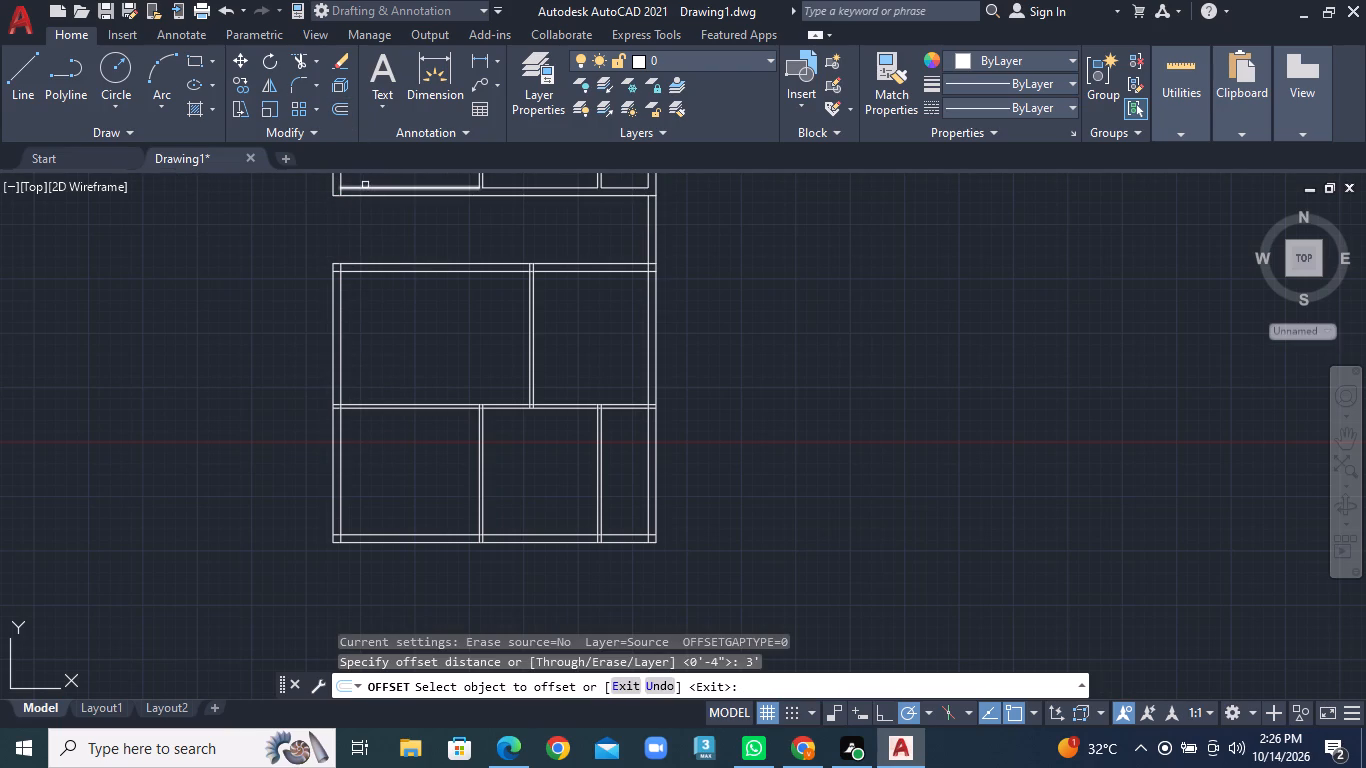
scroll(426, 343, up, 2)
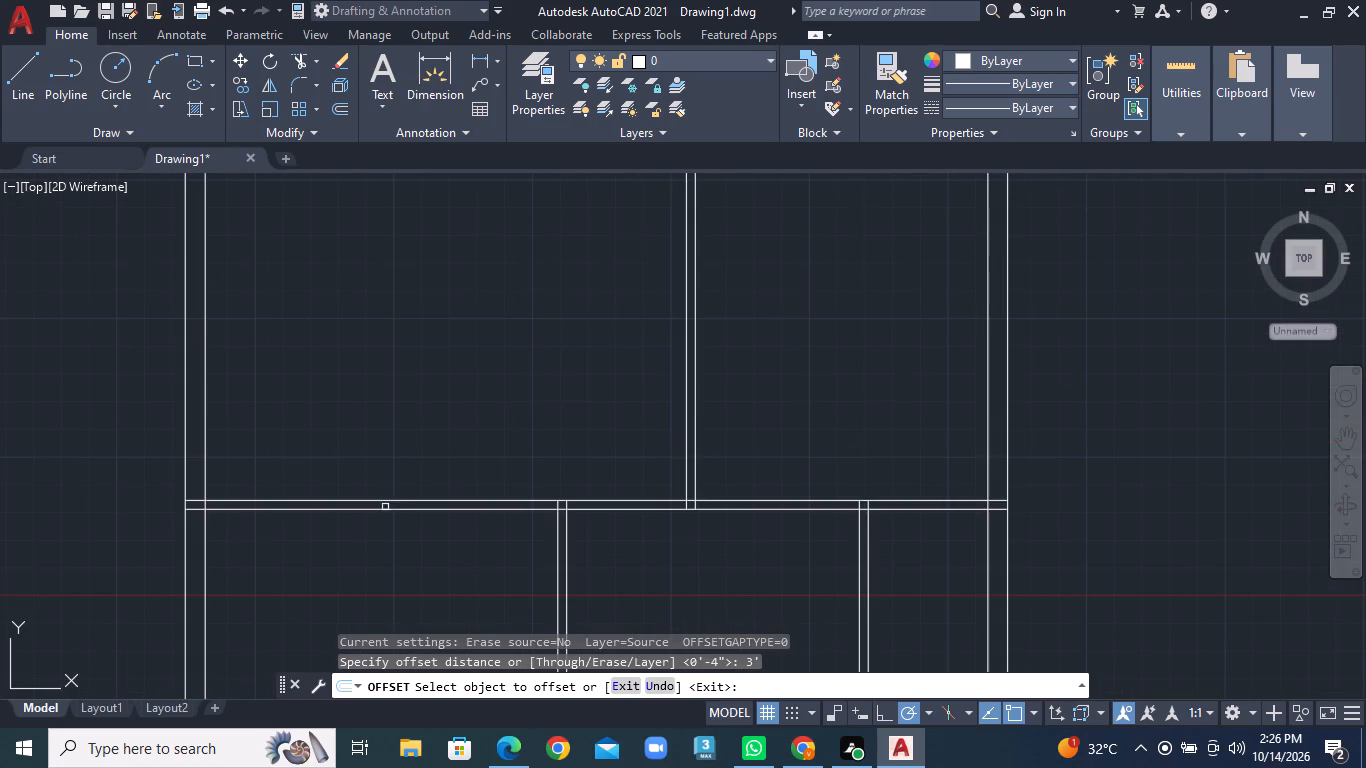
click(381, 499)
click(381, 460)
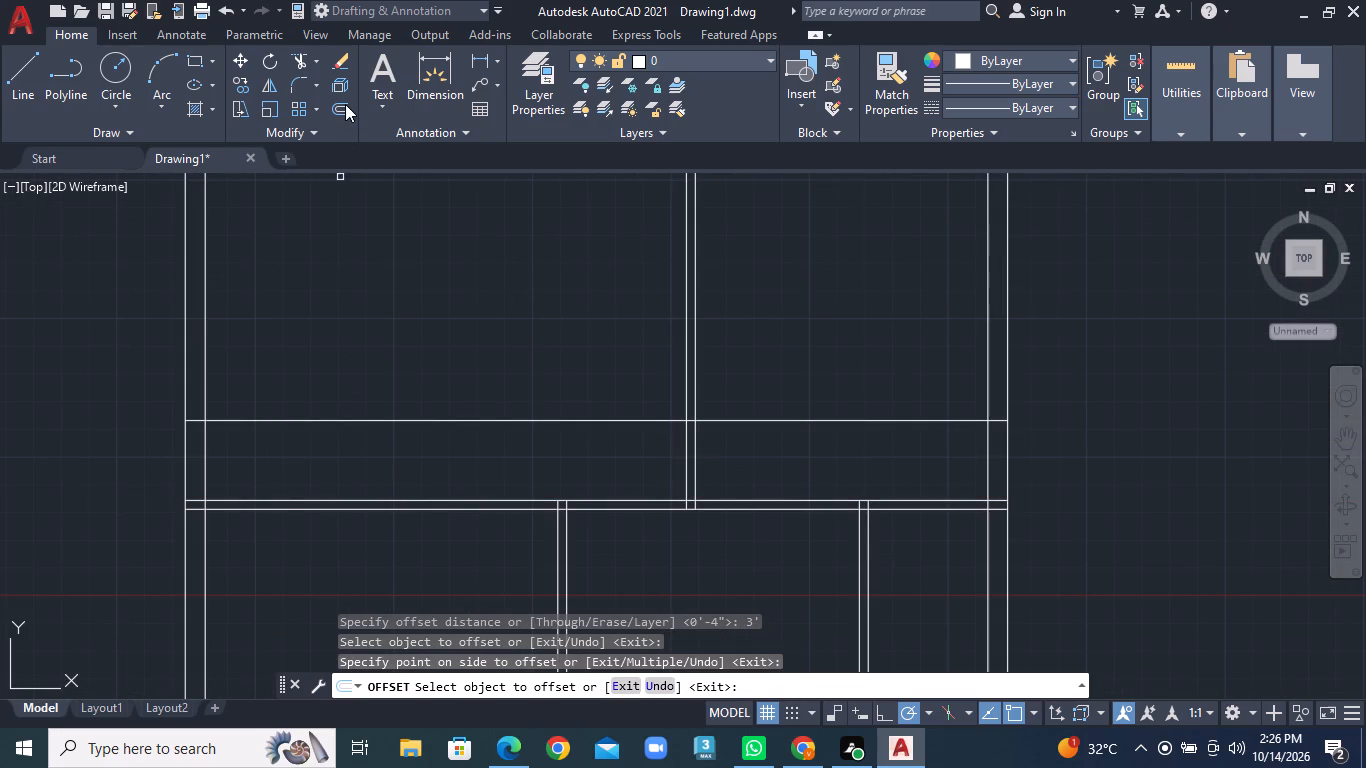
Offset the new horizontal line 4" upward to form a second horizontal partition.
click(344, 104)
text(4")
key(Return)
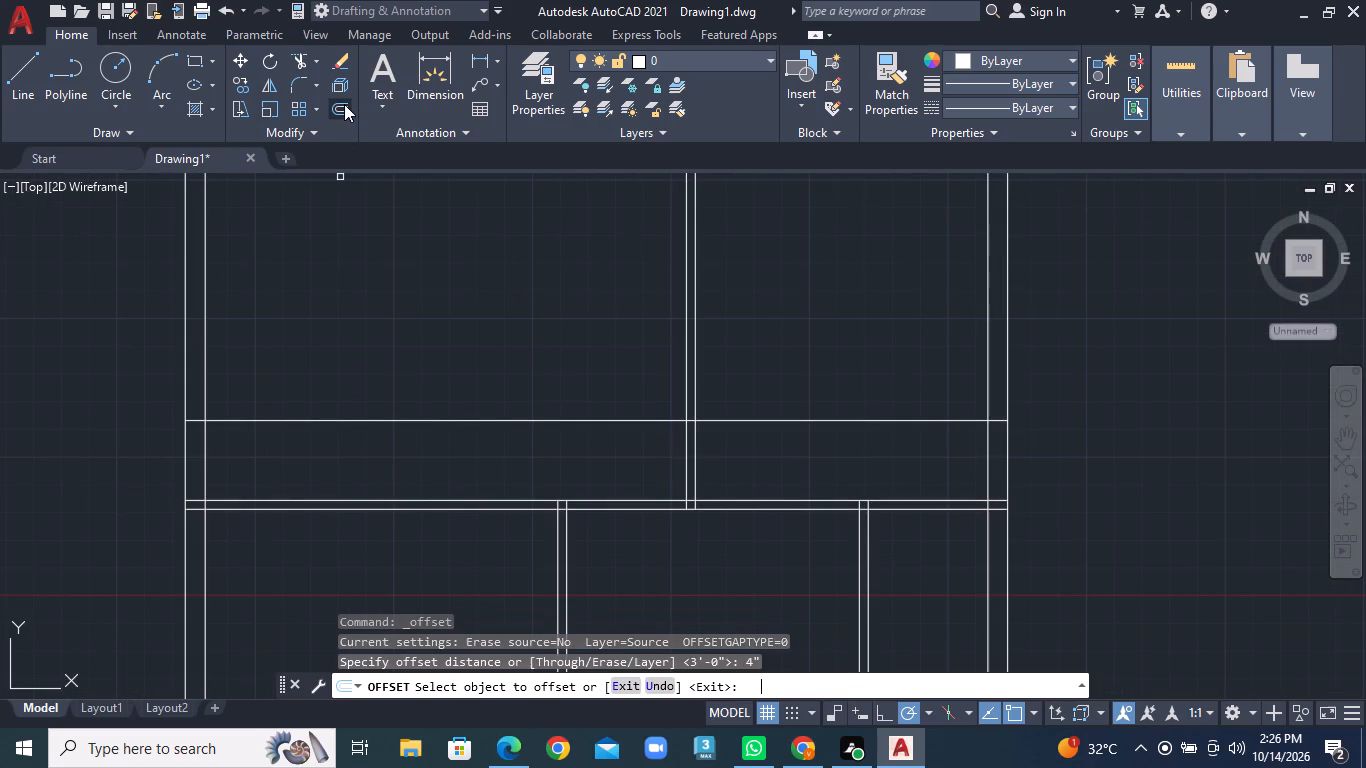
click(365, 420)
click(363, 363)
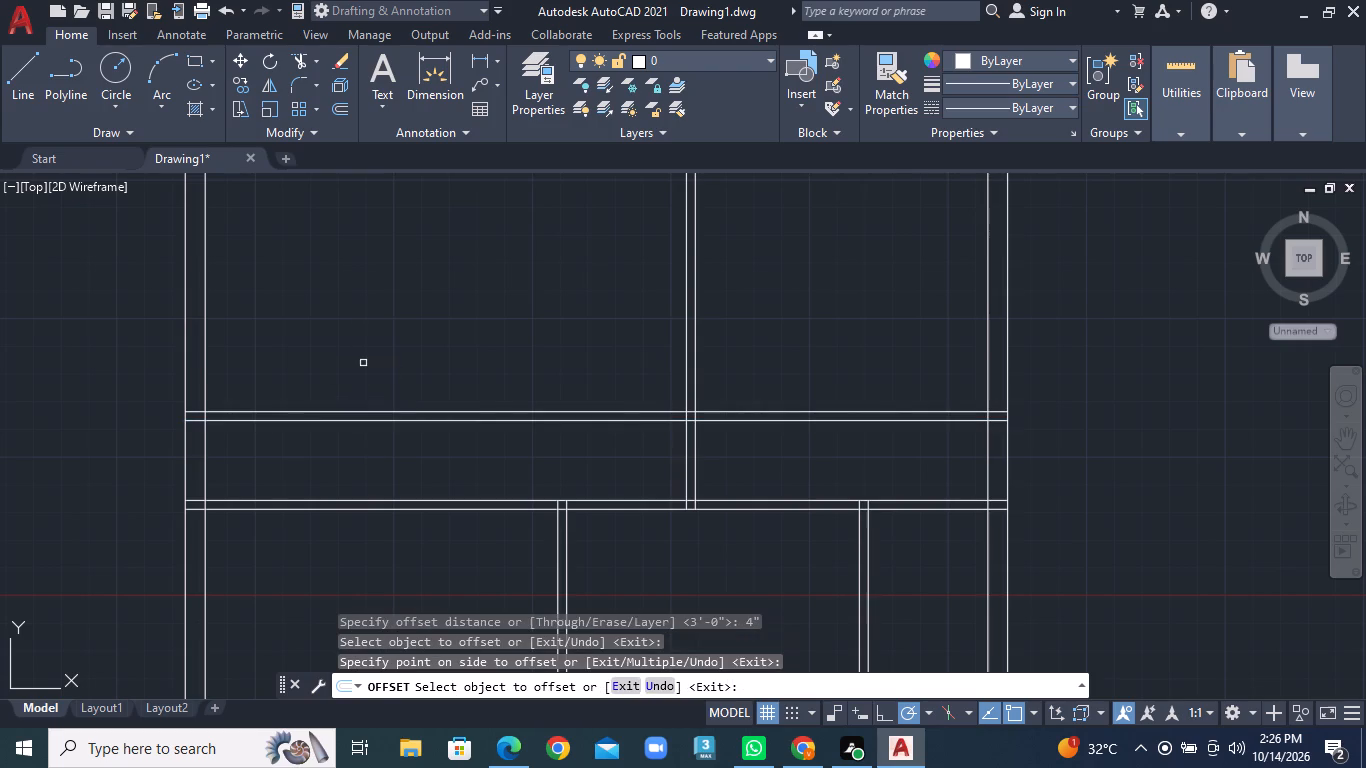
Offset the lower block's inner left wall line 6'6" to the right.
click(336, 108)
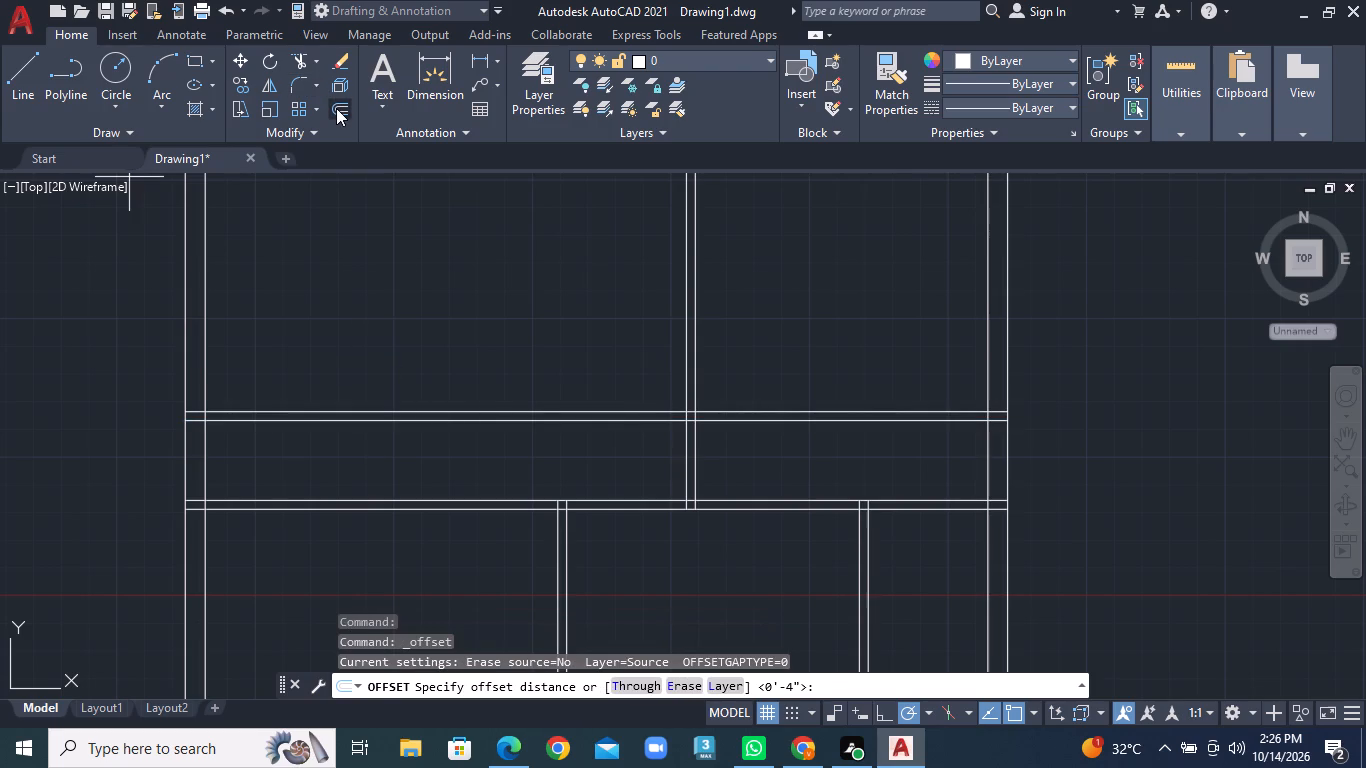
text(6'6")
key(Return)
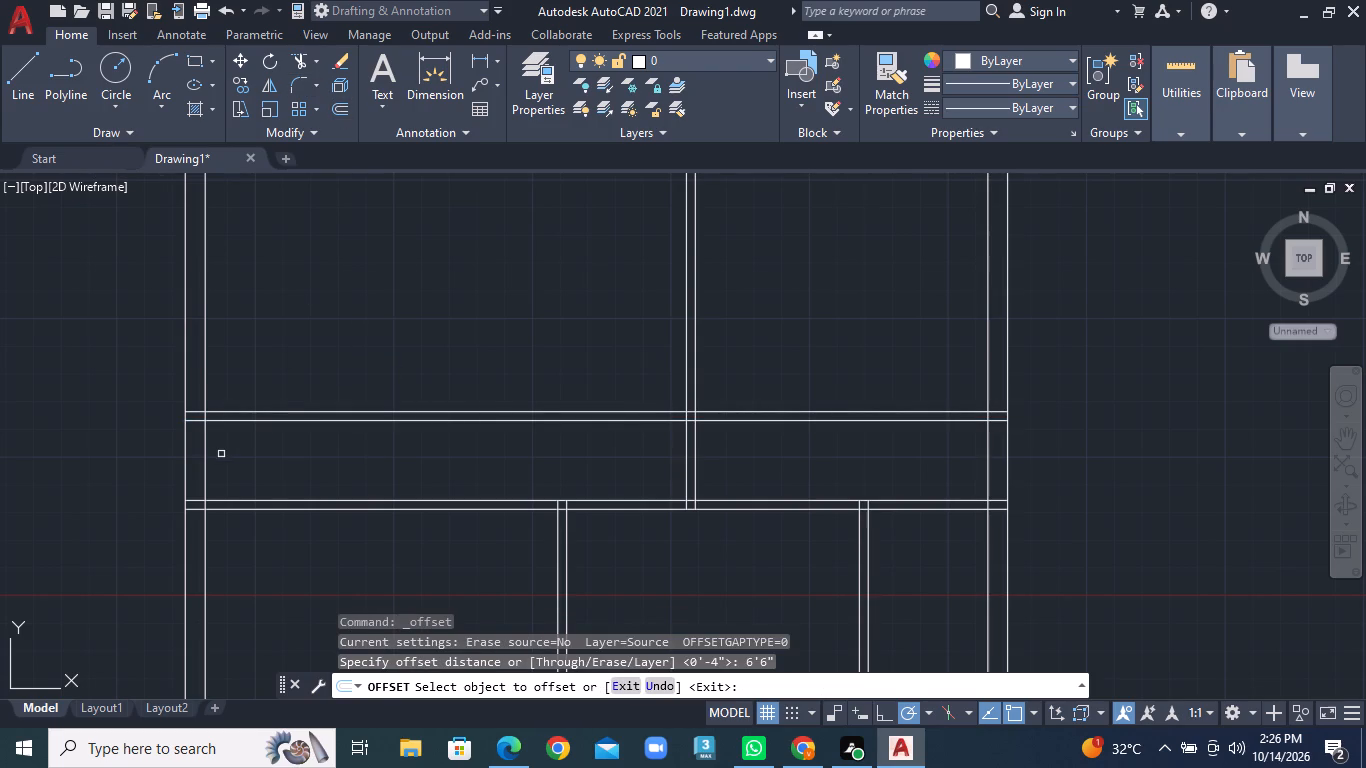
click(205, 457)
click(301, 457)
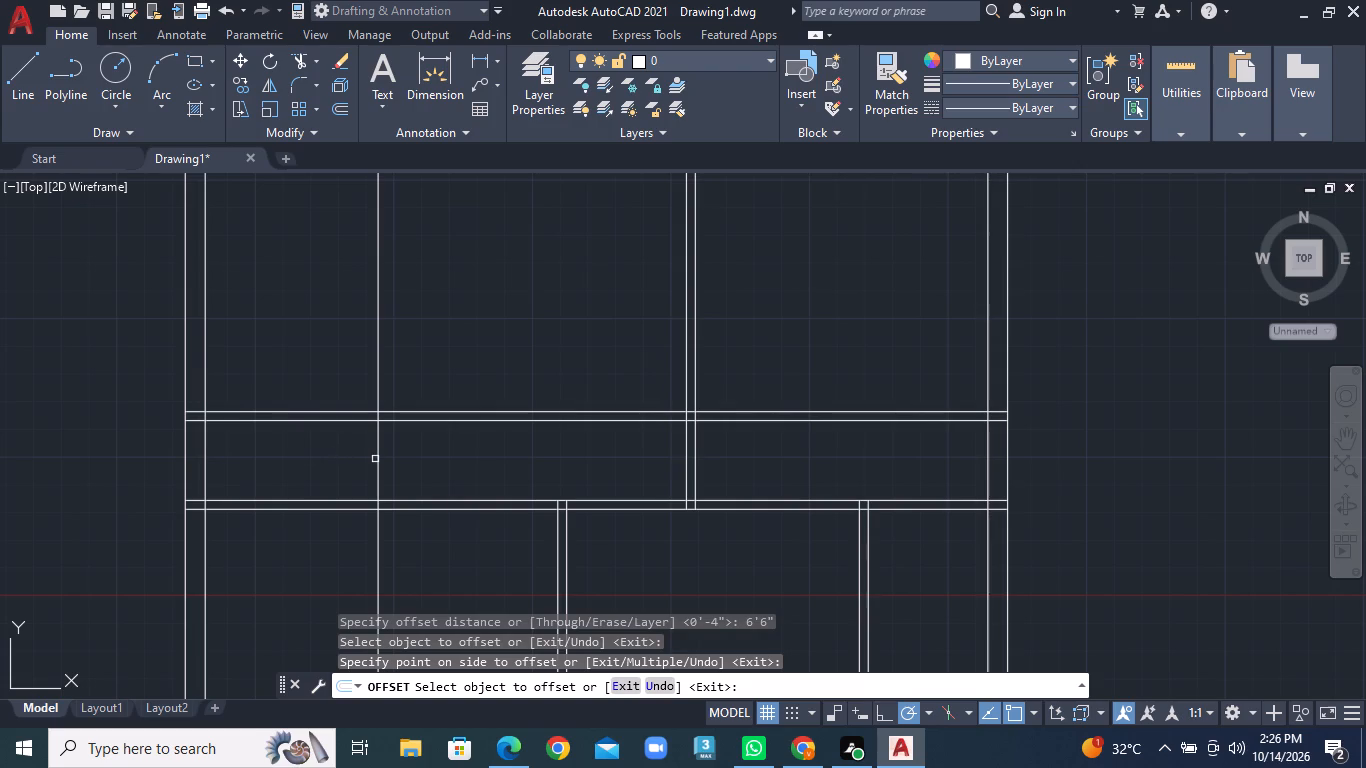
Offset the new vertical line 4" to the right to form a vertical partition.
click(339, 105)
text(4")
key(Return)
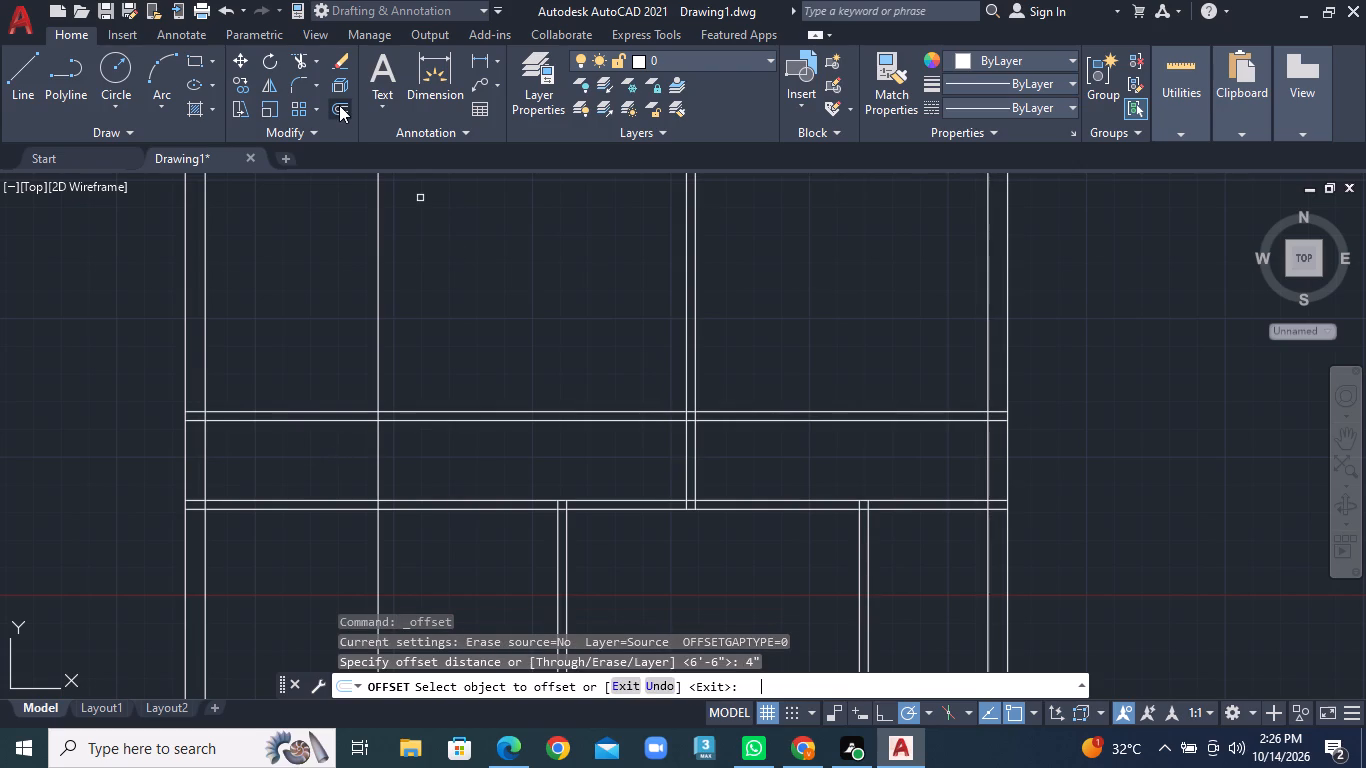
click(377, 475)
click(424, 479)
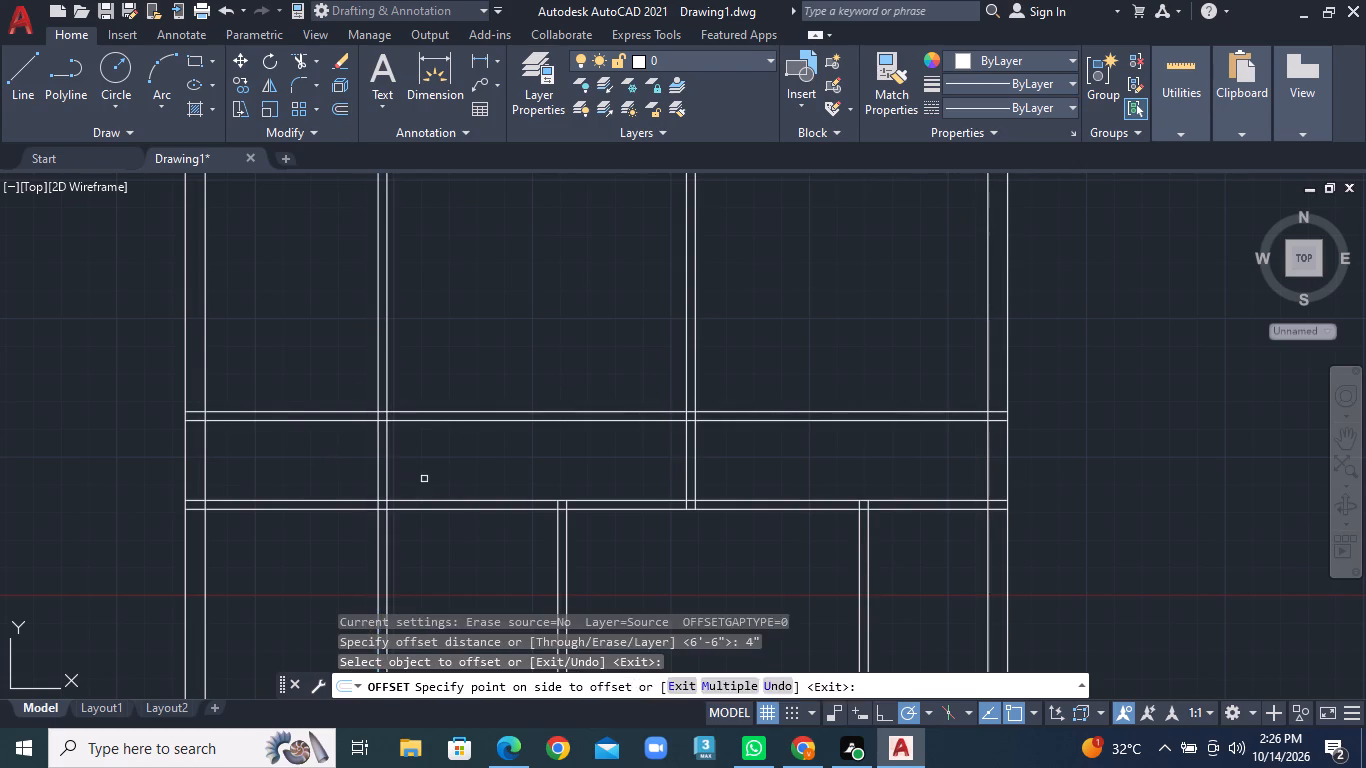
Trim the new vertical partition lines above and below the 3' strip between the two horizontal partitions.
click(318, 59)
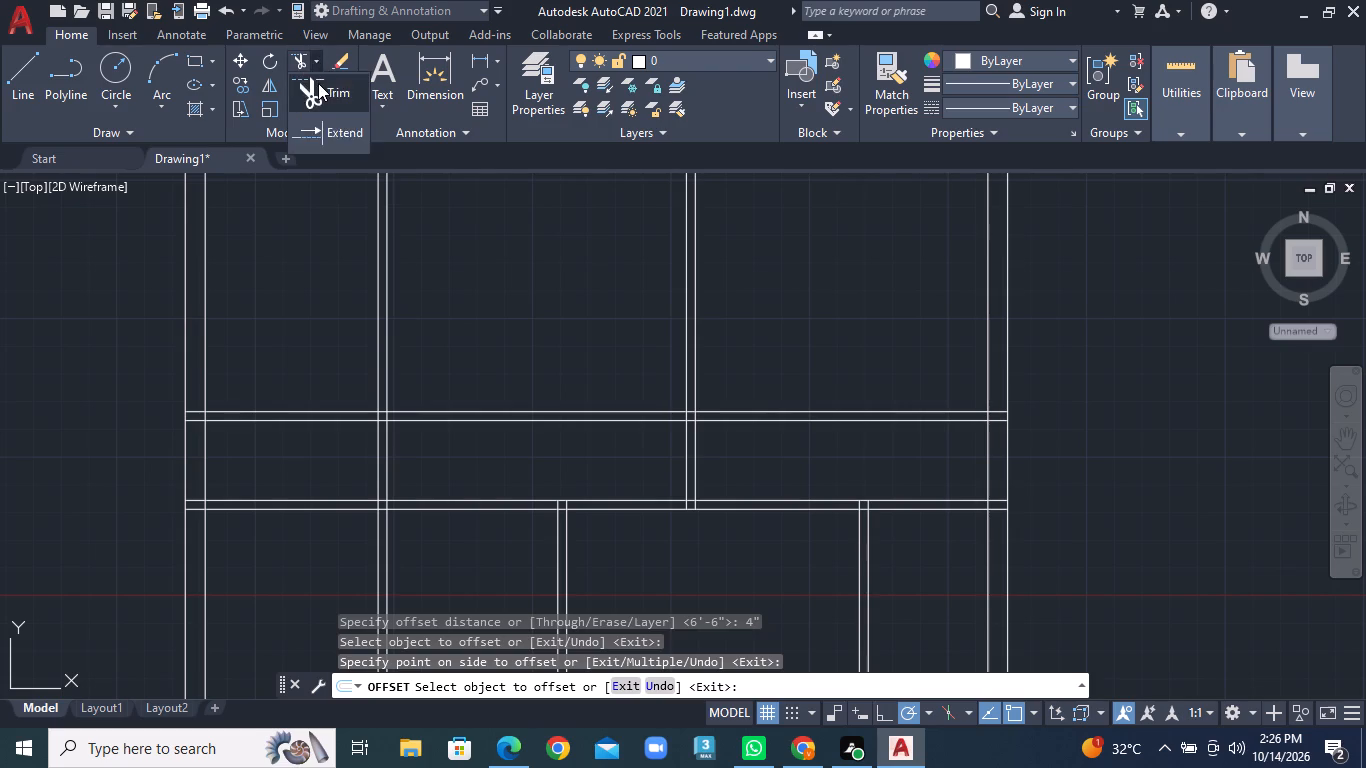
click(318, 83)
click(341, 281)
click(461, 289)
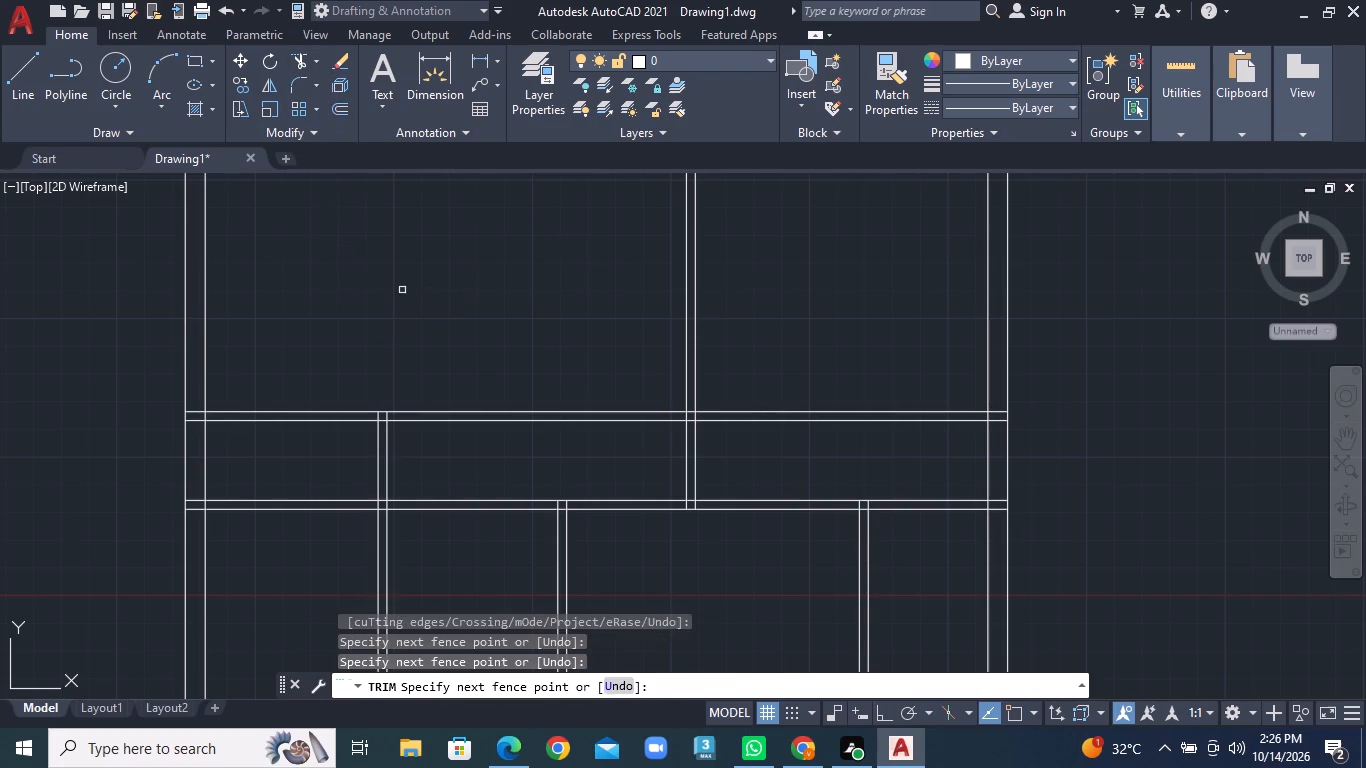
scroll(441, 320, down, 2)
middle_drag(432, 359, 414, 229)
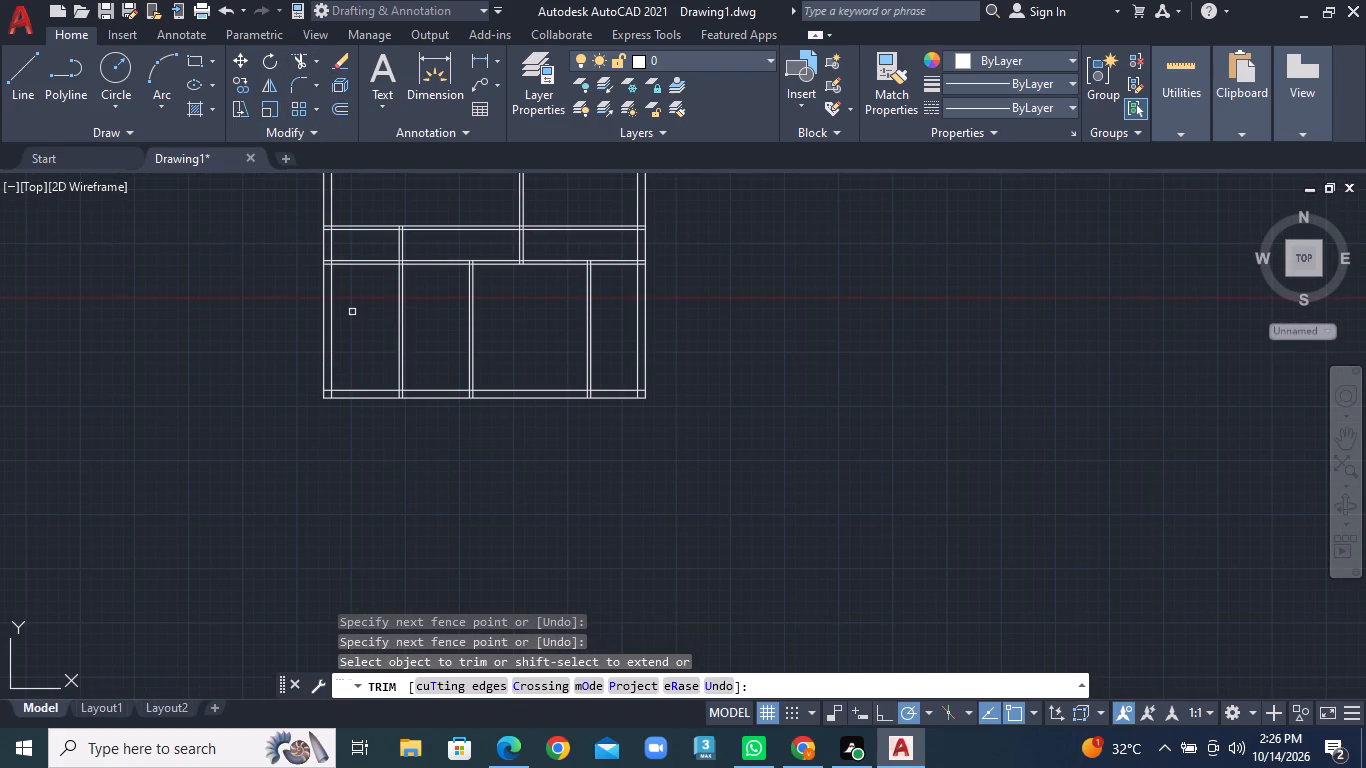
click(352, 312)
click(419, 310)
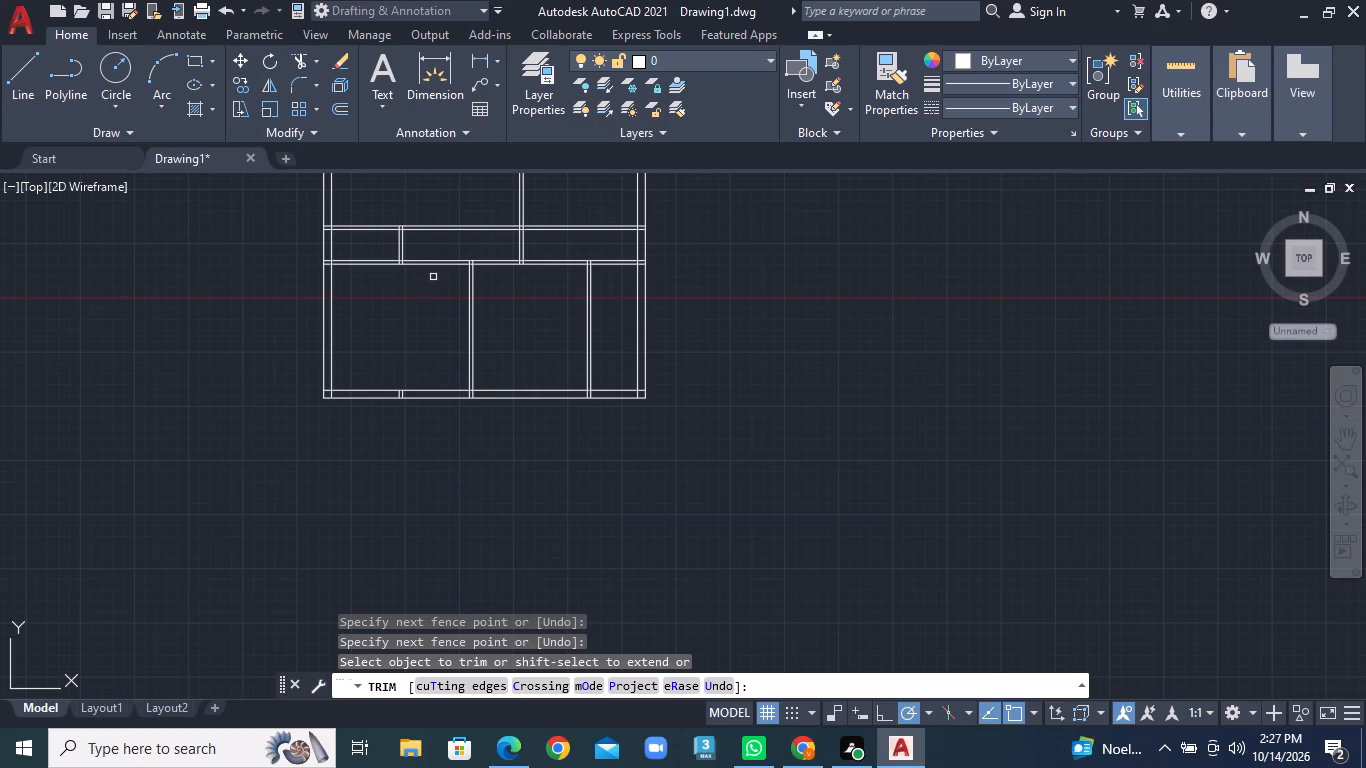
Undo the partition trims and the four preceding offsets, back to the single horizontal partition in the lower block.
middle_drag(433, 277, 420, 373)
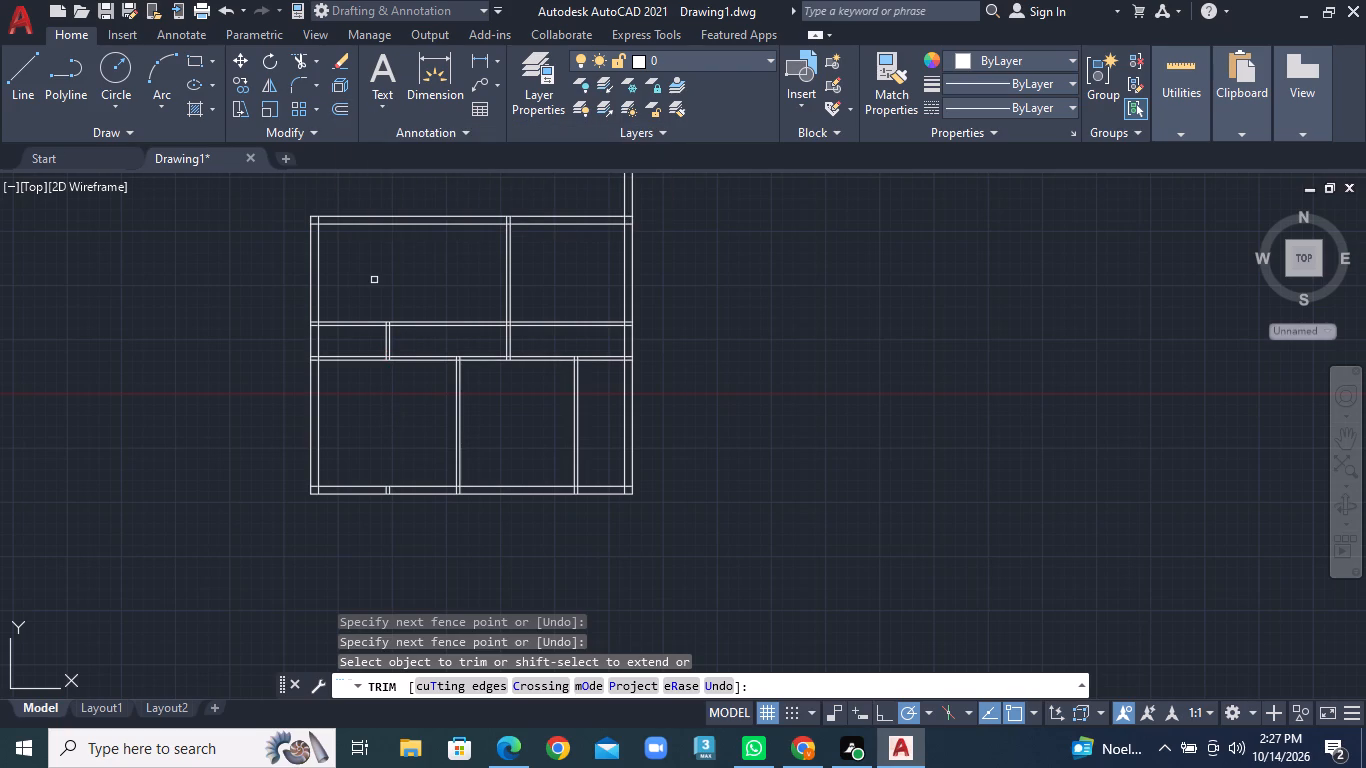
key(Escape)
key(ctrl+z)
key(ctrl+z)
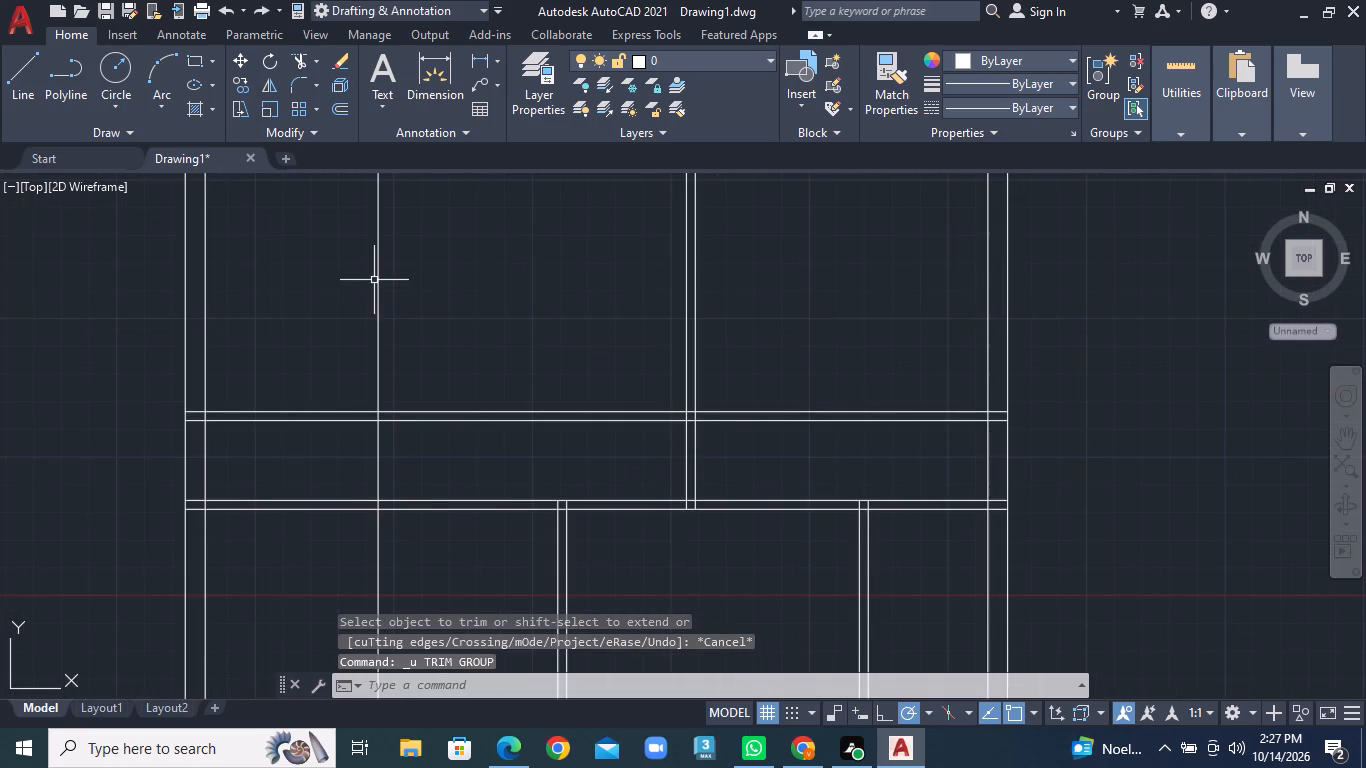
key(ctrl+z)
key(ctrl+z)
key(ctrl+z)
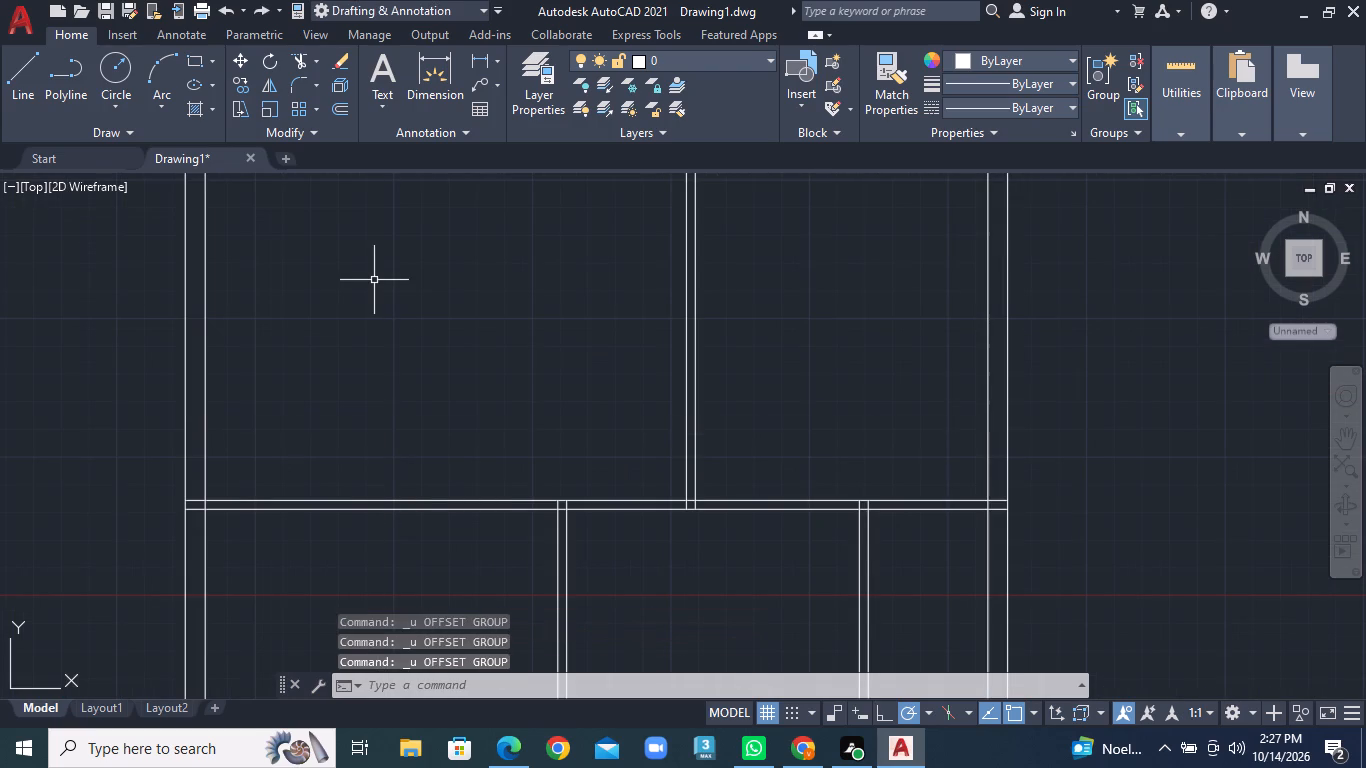
Offset the upper line of the lower block's horizontal partition 3' upward.
scroll(471, 439, down, 2)
scroll(492, 435, up, 1)
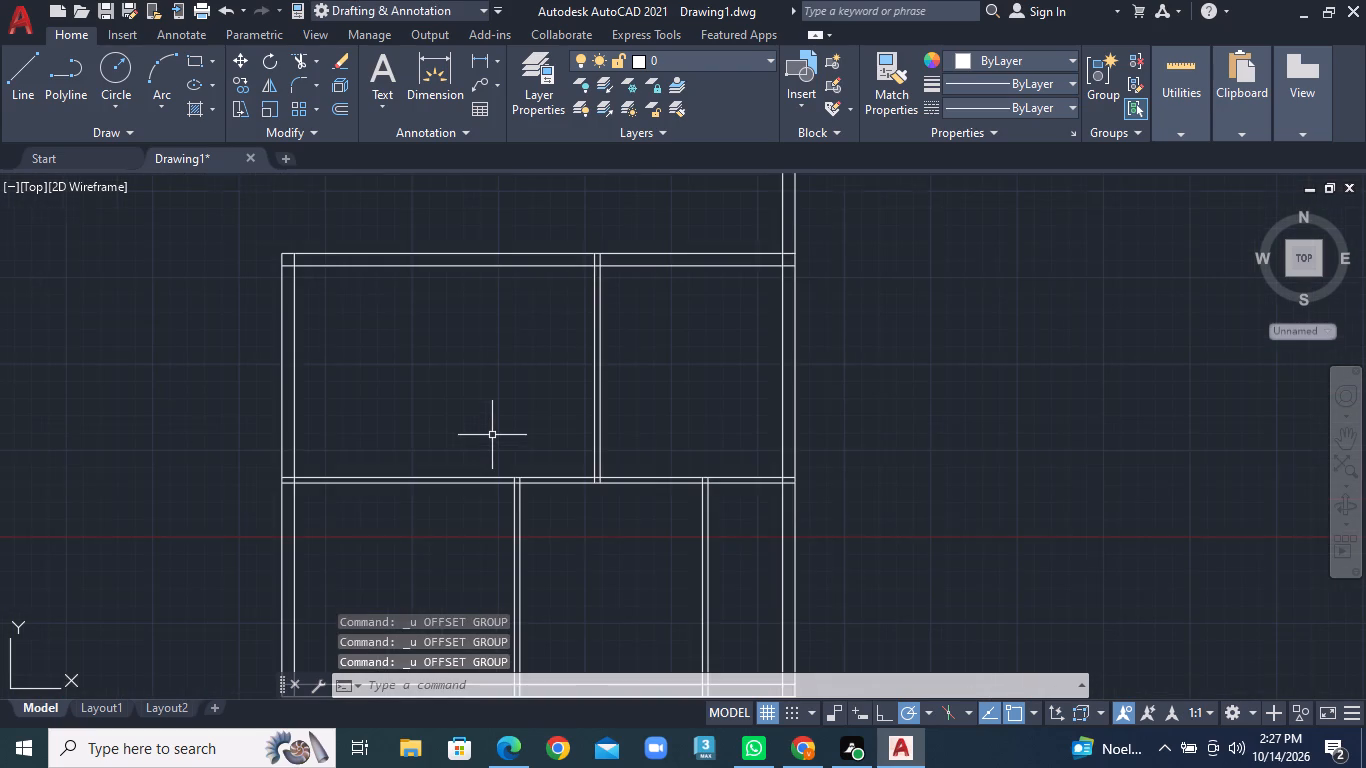
middle_drag(481, 431, 437, 357)
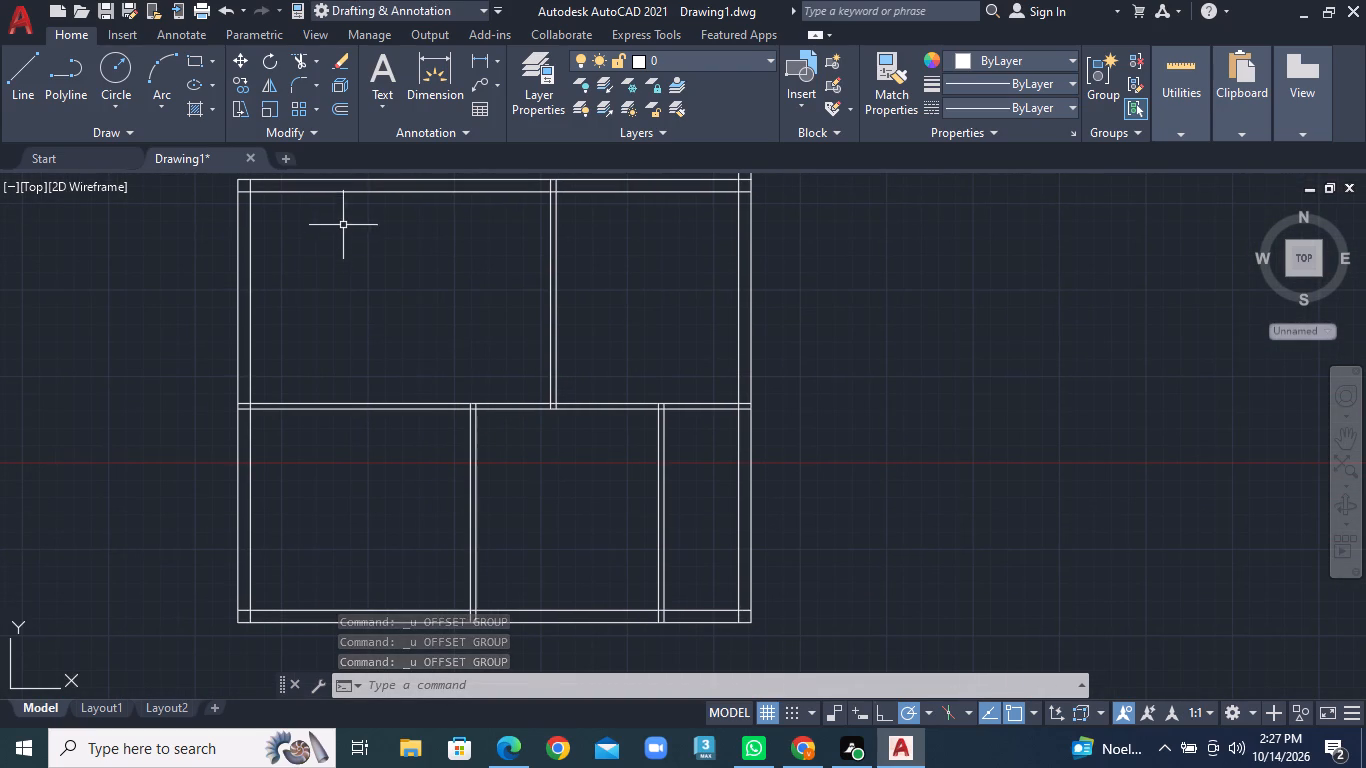
click(335, 107)
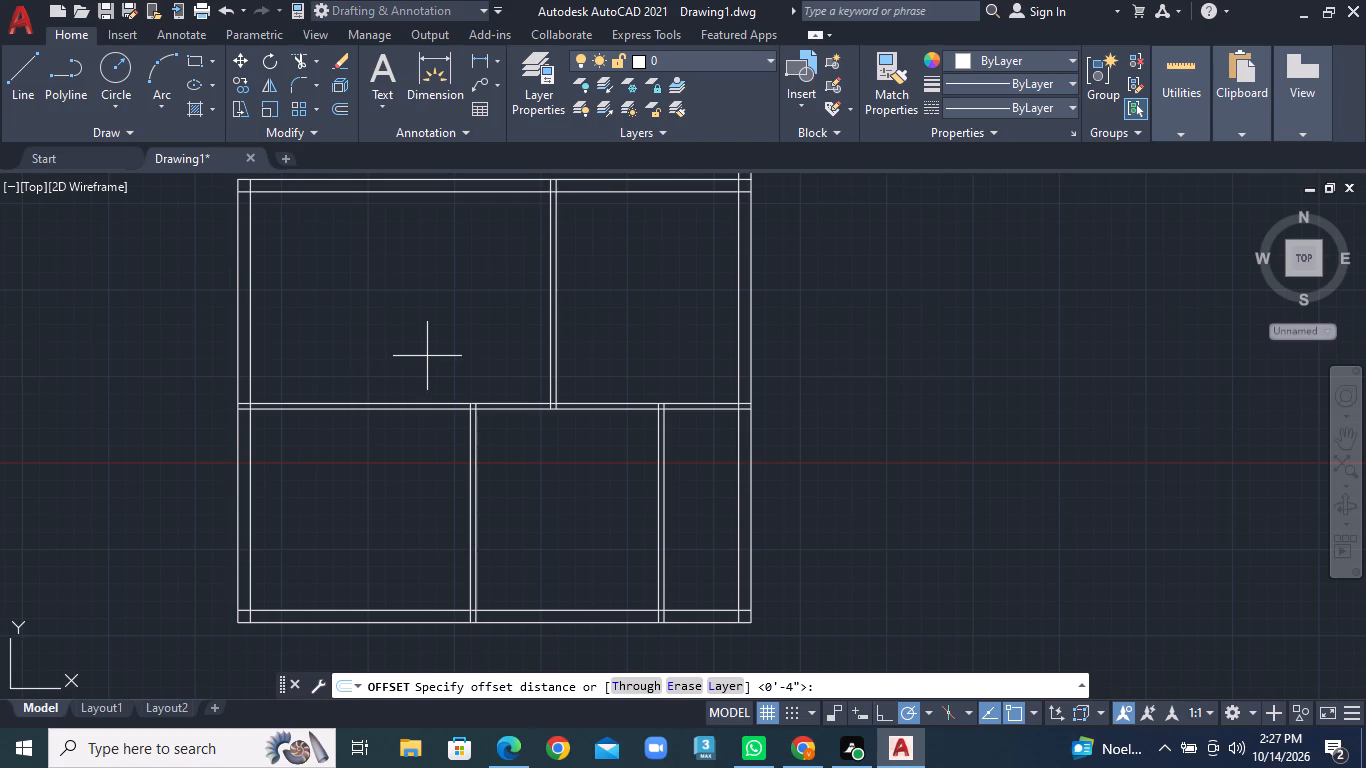
text(3')
key(Return)
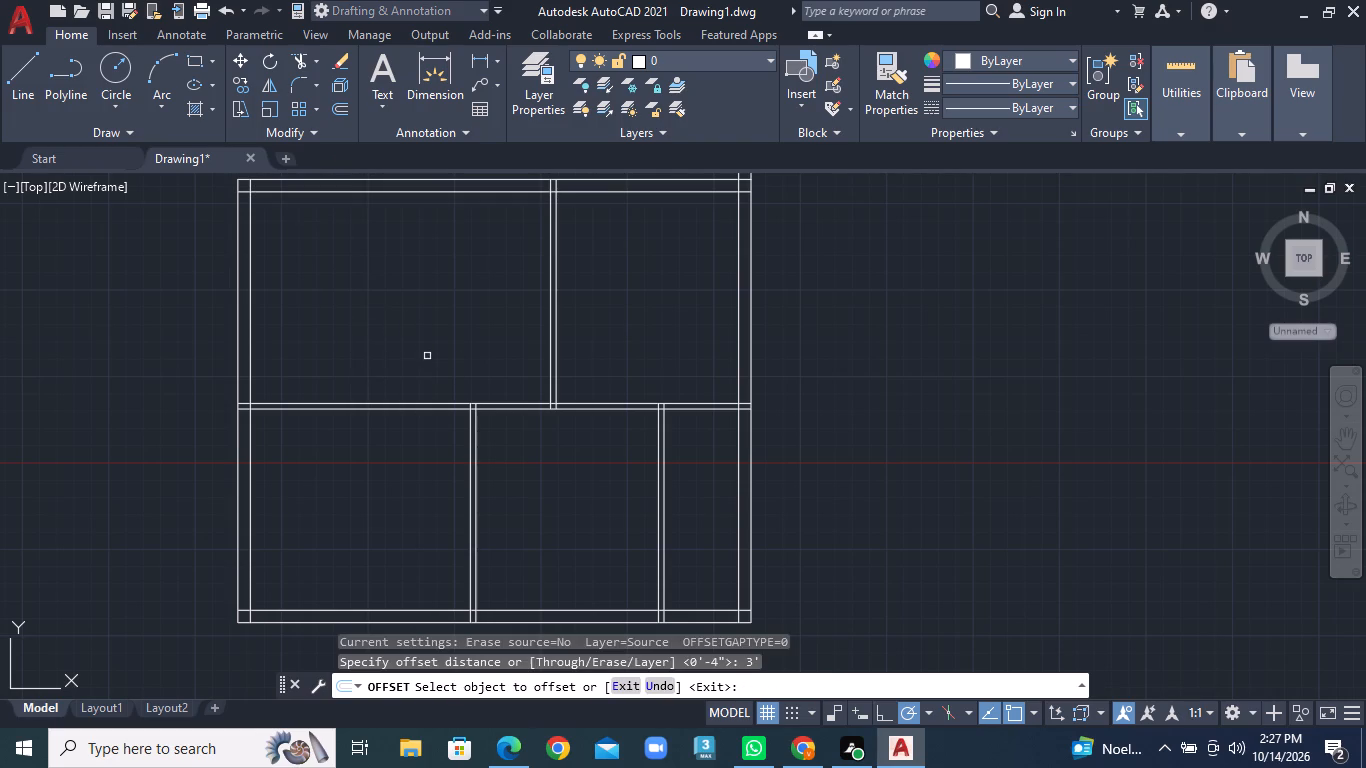
click(375, 400)
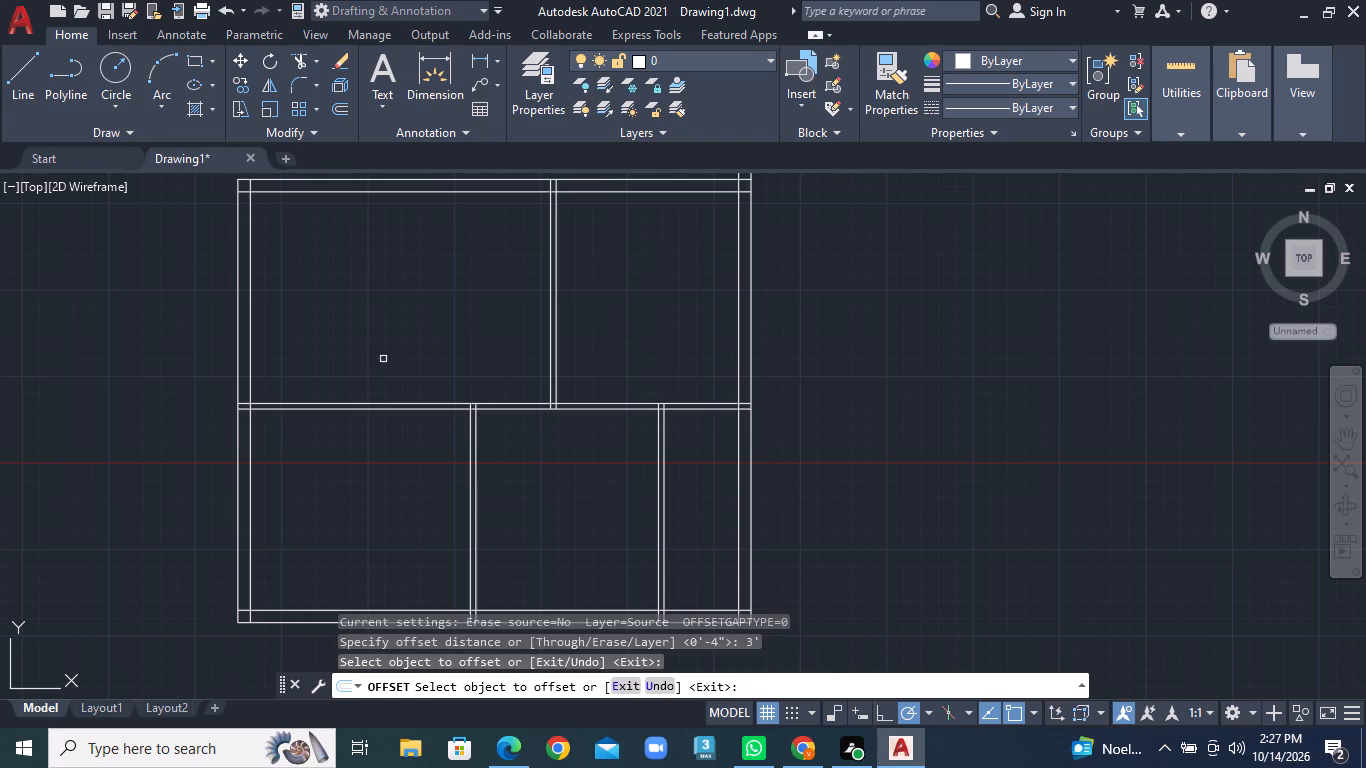
click(366, 403)
click(366, 358)
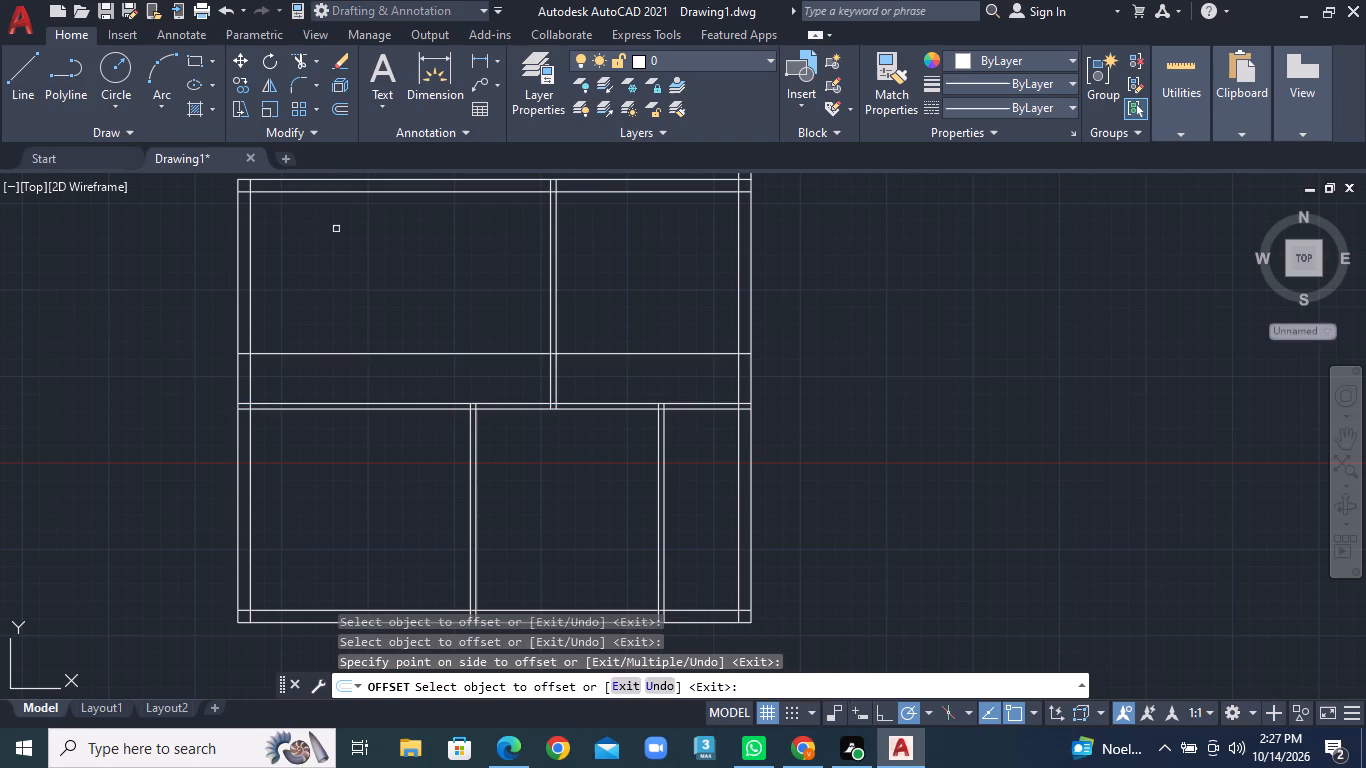
Offset the new horizontal line 4" upward to form a second horizontal partition.
click(344, 110)
text(4")
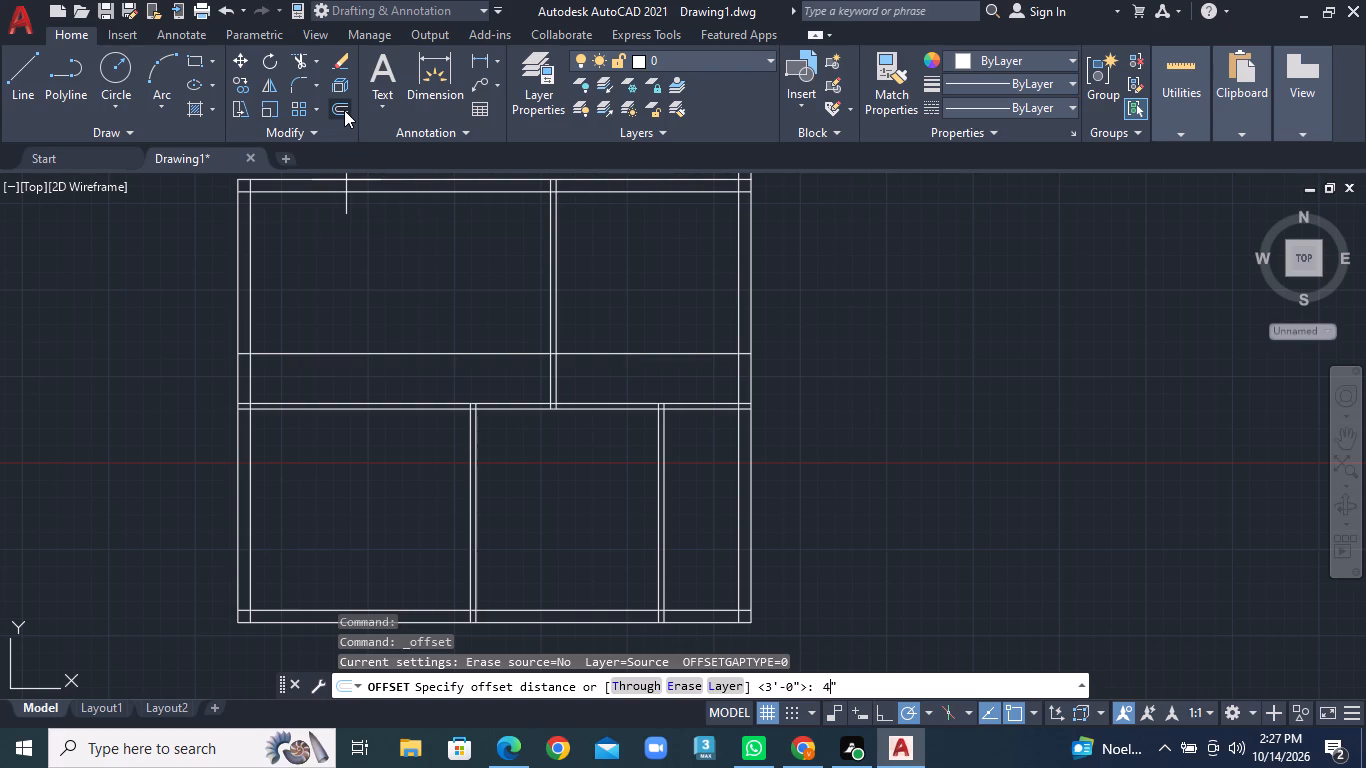
key(Return)
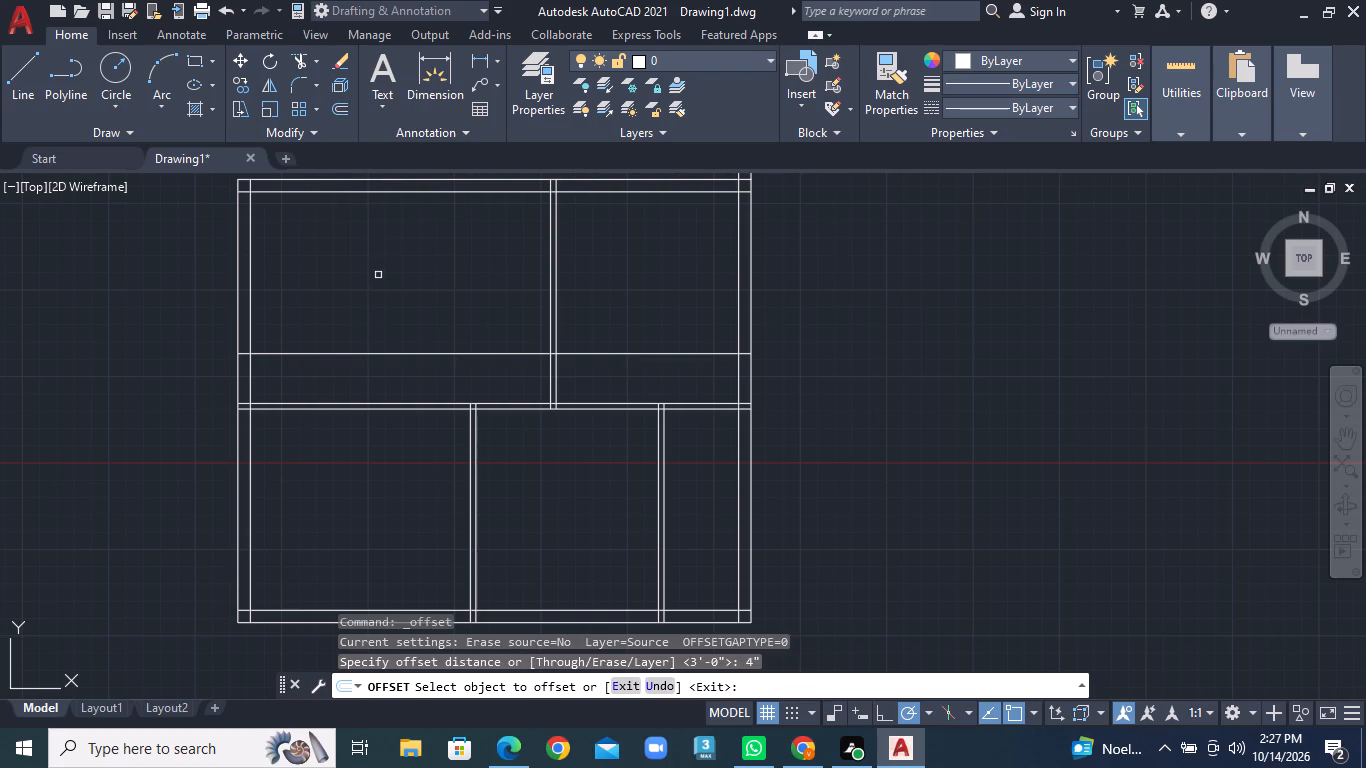
click(351, 355)
click(363, 289)
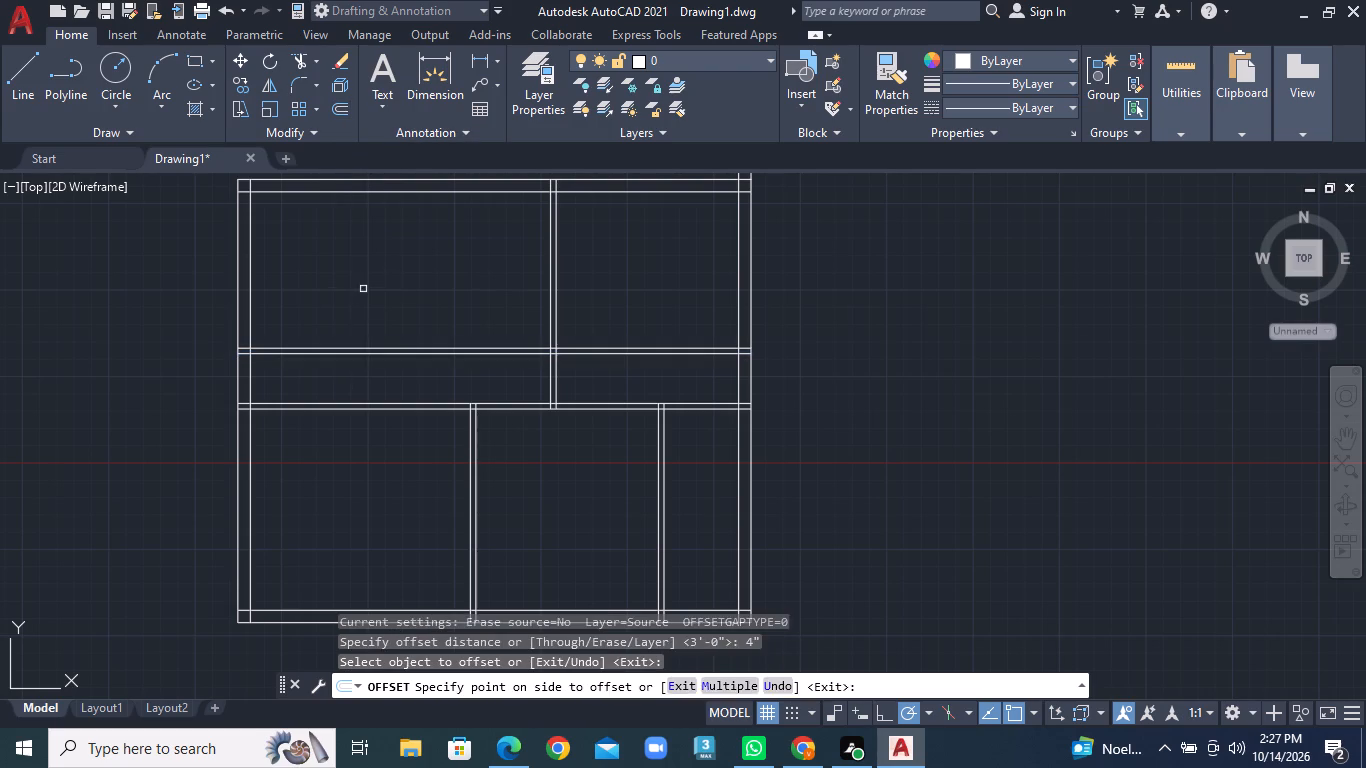
Offset the upper line of the second horizontal partition 6'6" upward.
click(344, 107)
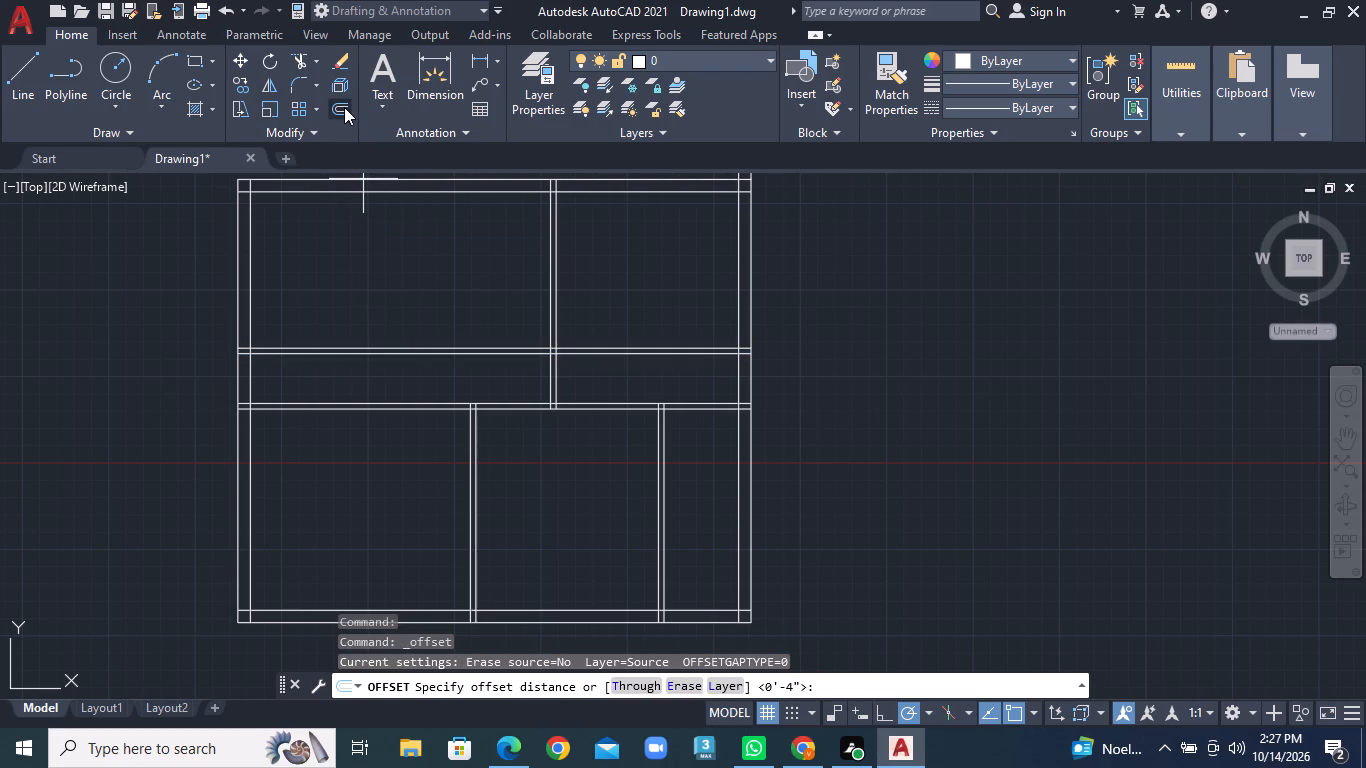
text(6'6")
key(Return)
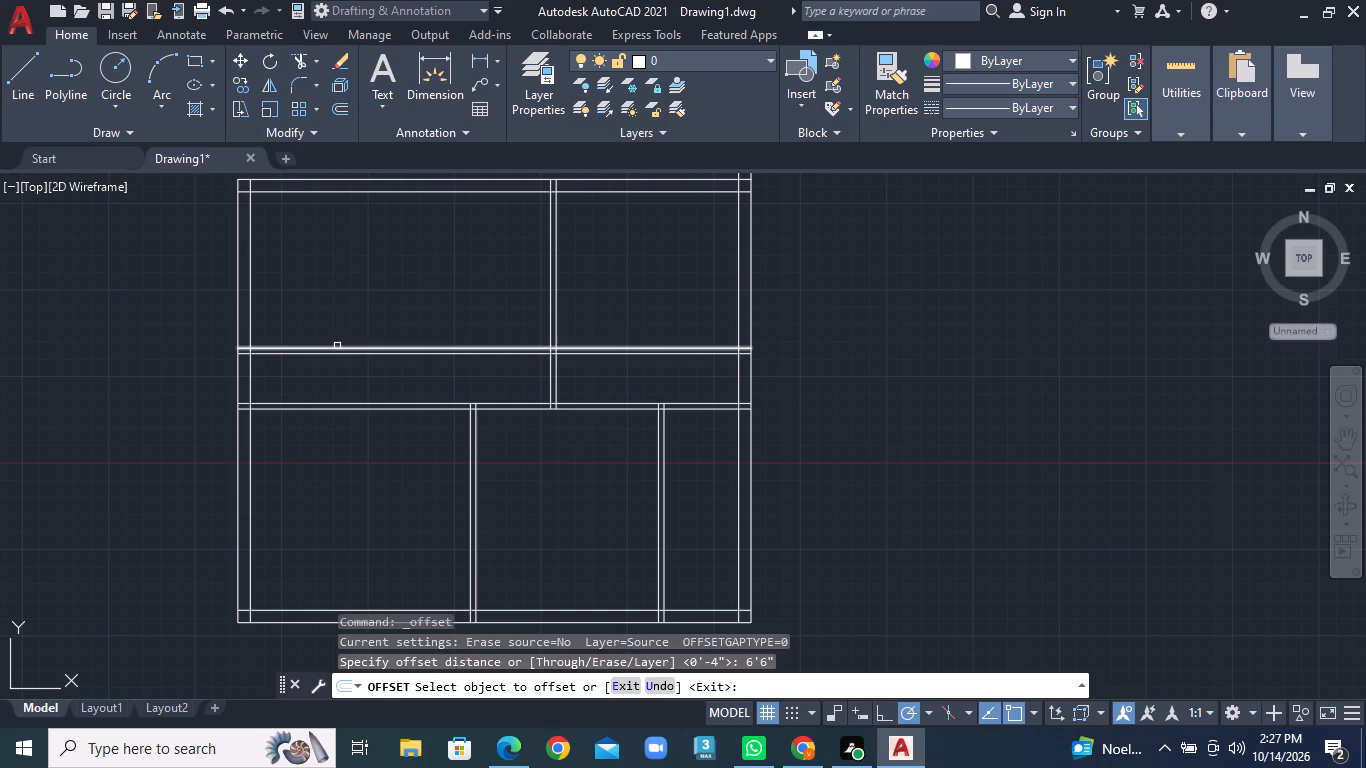
click(337, 346)
click(342, 297)
Offset the newest horizontal line 4" upward to form a third horizontal partition below the lower block's top wall.
middle_drag(327, 254, 284, 362)
click(344, 106)
text(4")
key(Return)
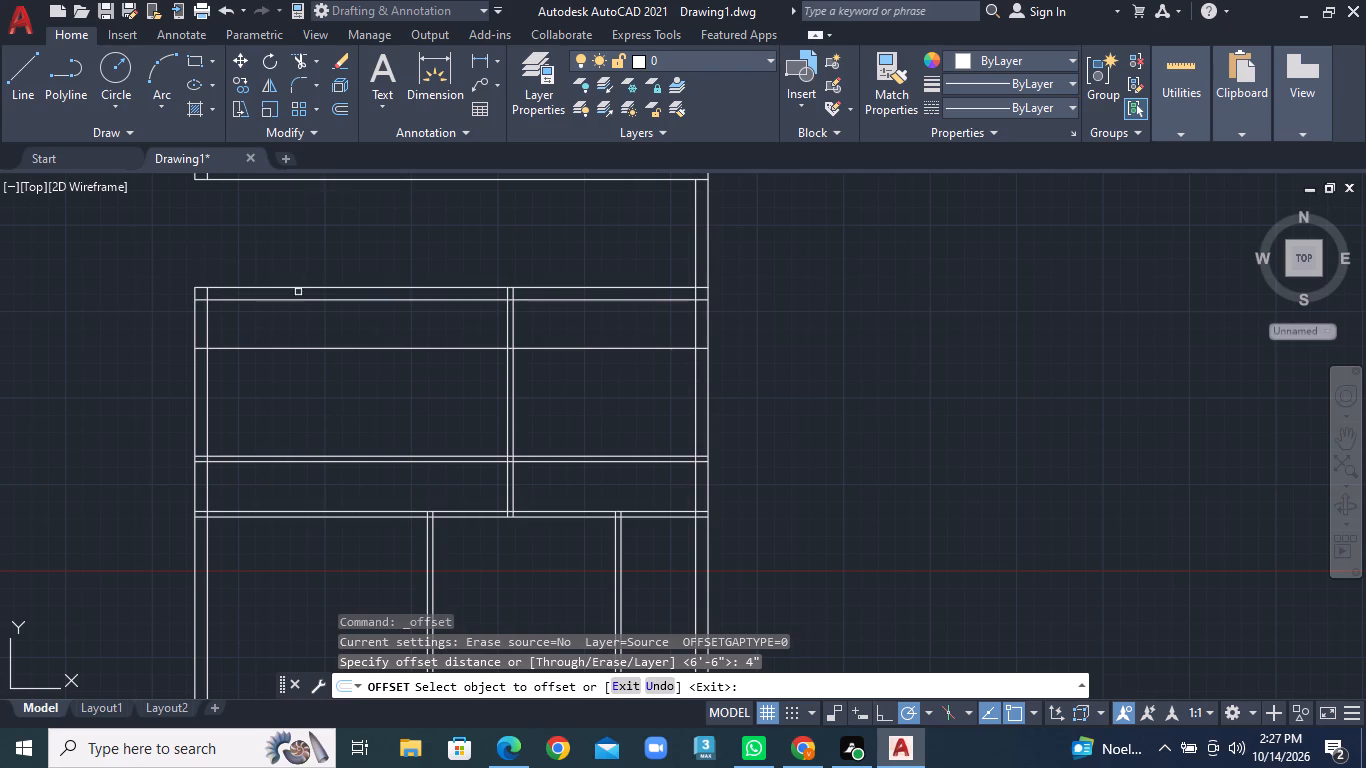
click(285, 348)
click(285, 334)
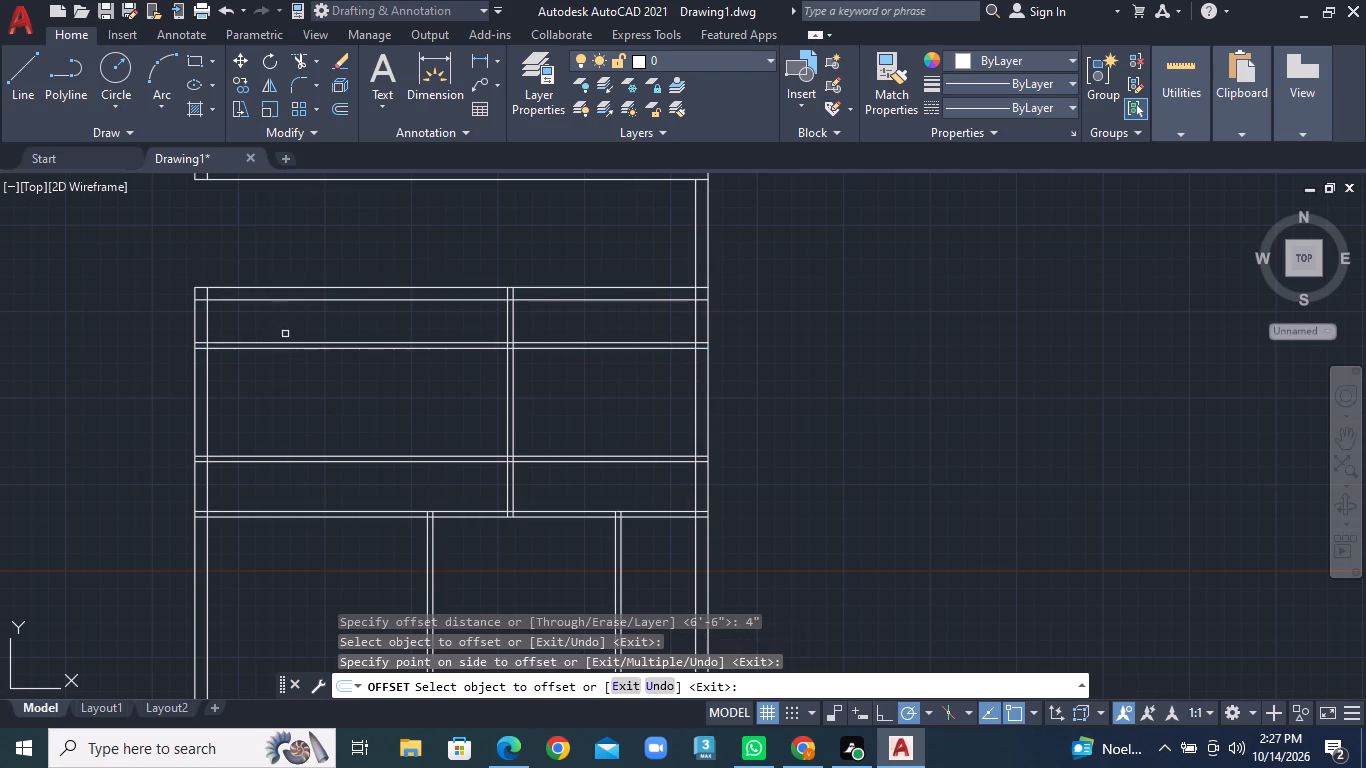
Offset the inner line of the lower block's left outer wall 8' to the right.
middle_drag(322, 430, 349, 366)
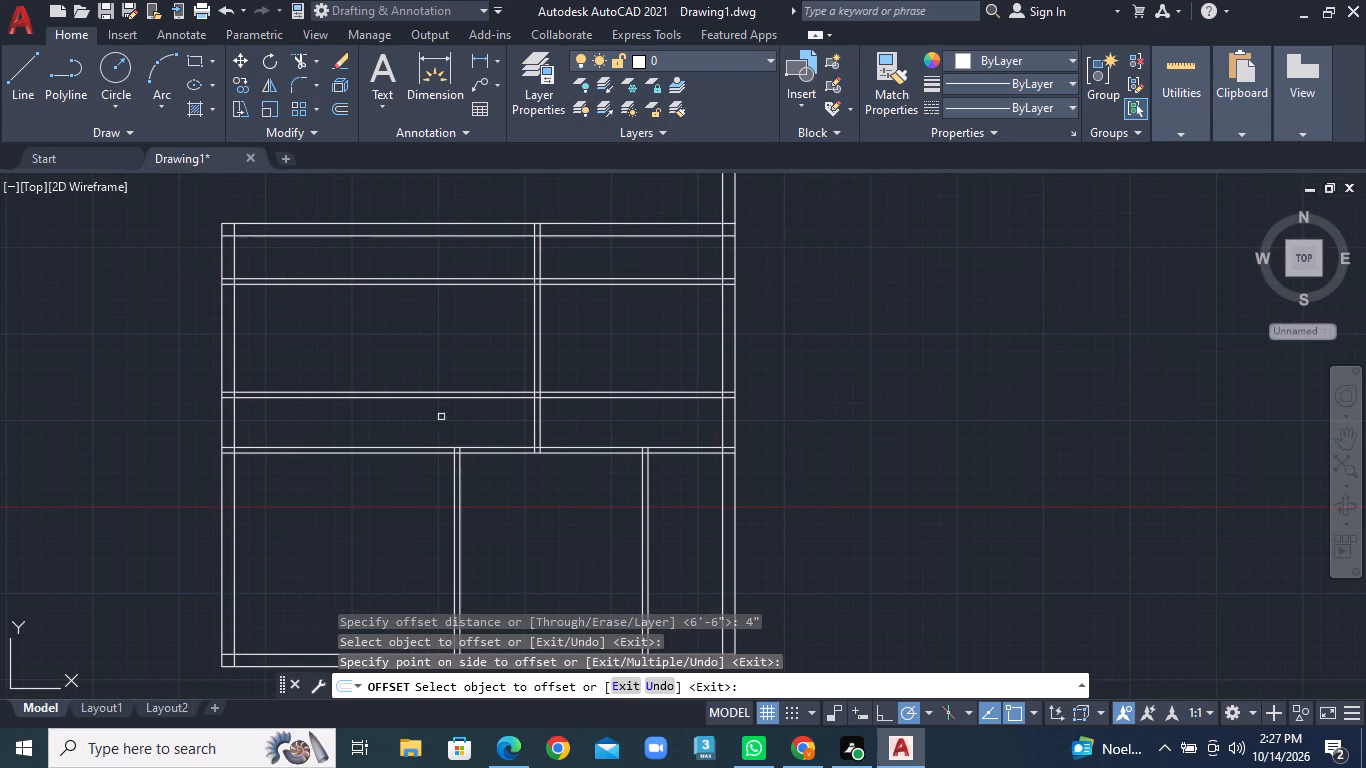
click(346, 107)
text(8')
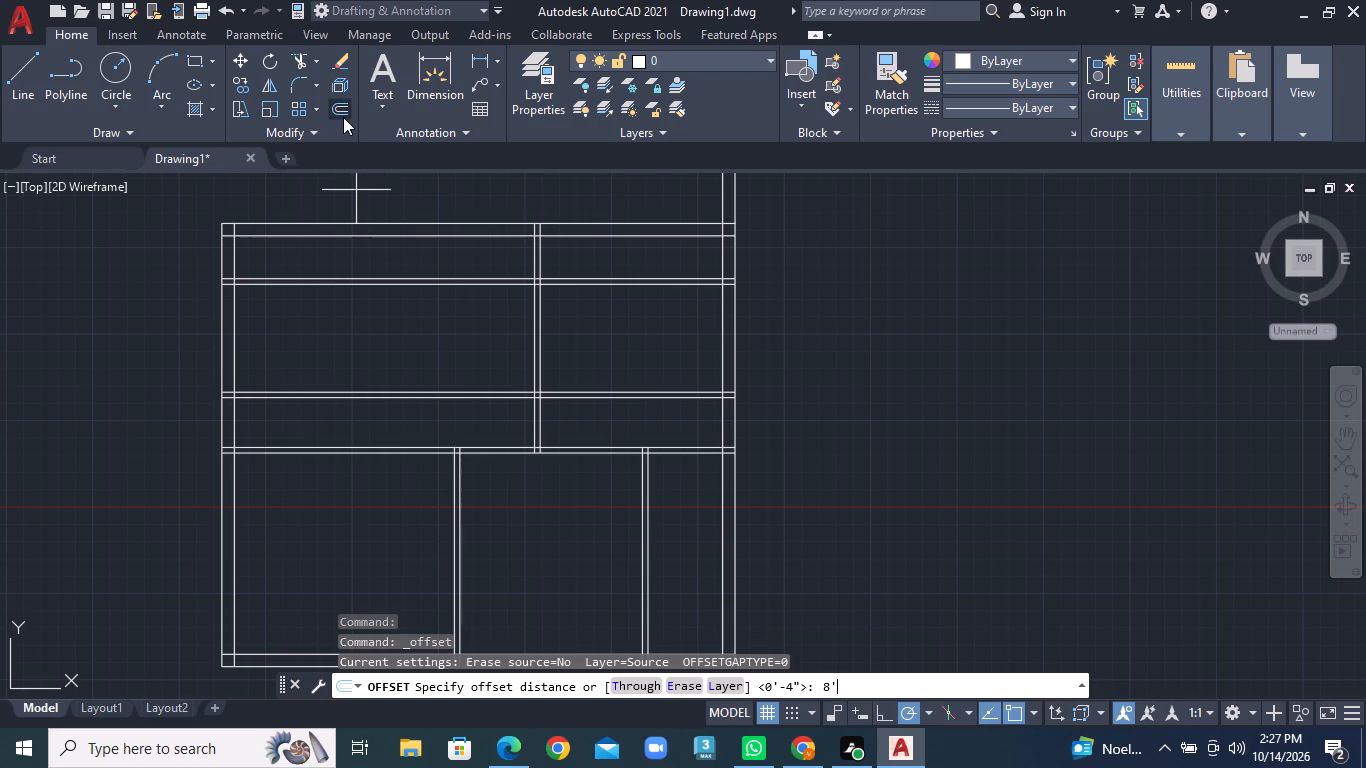
key(Return)
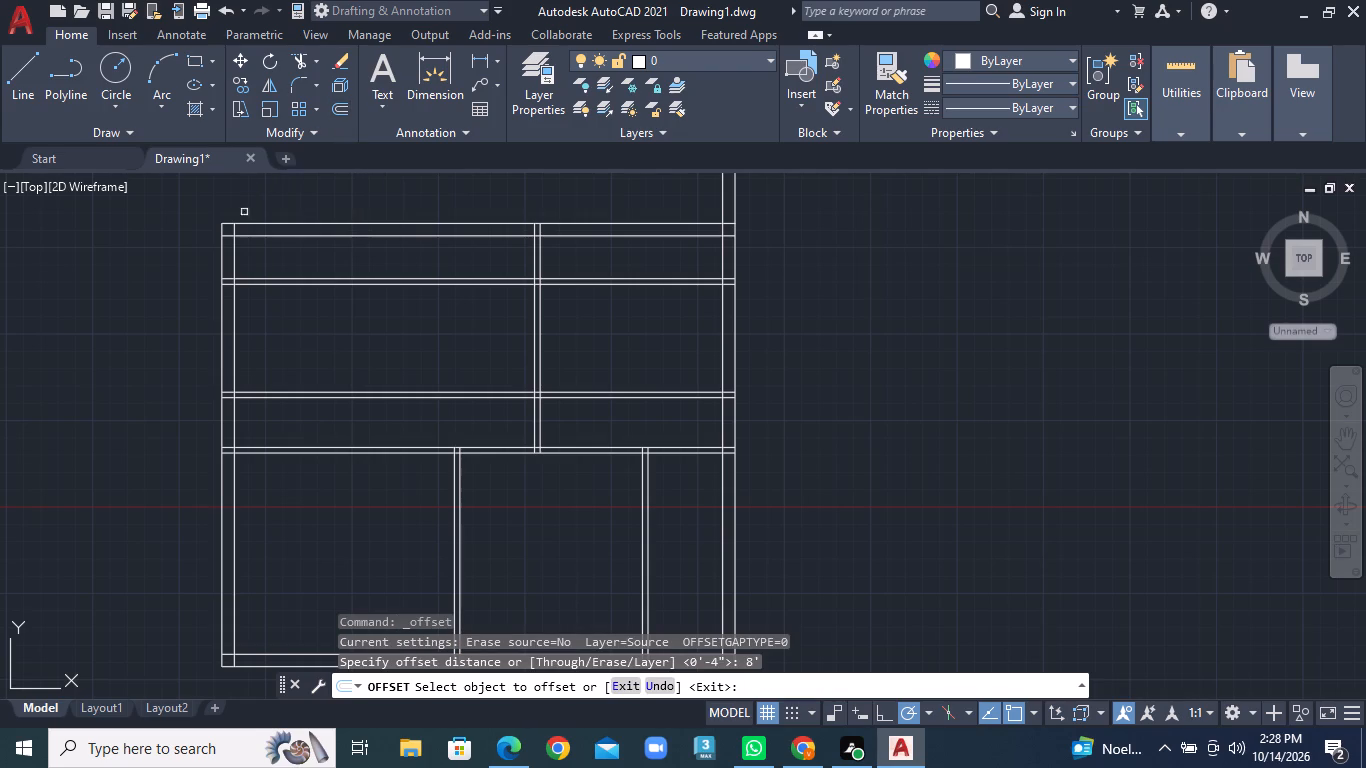
click(235, 265)
click(330, 269)
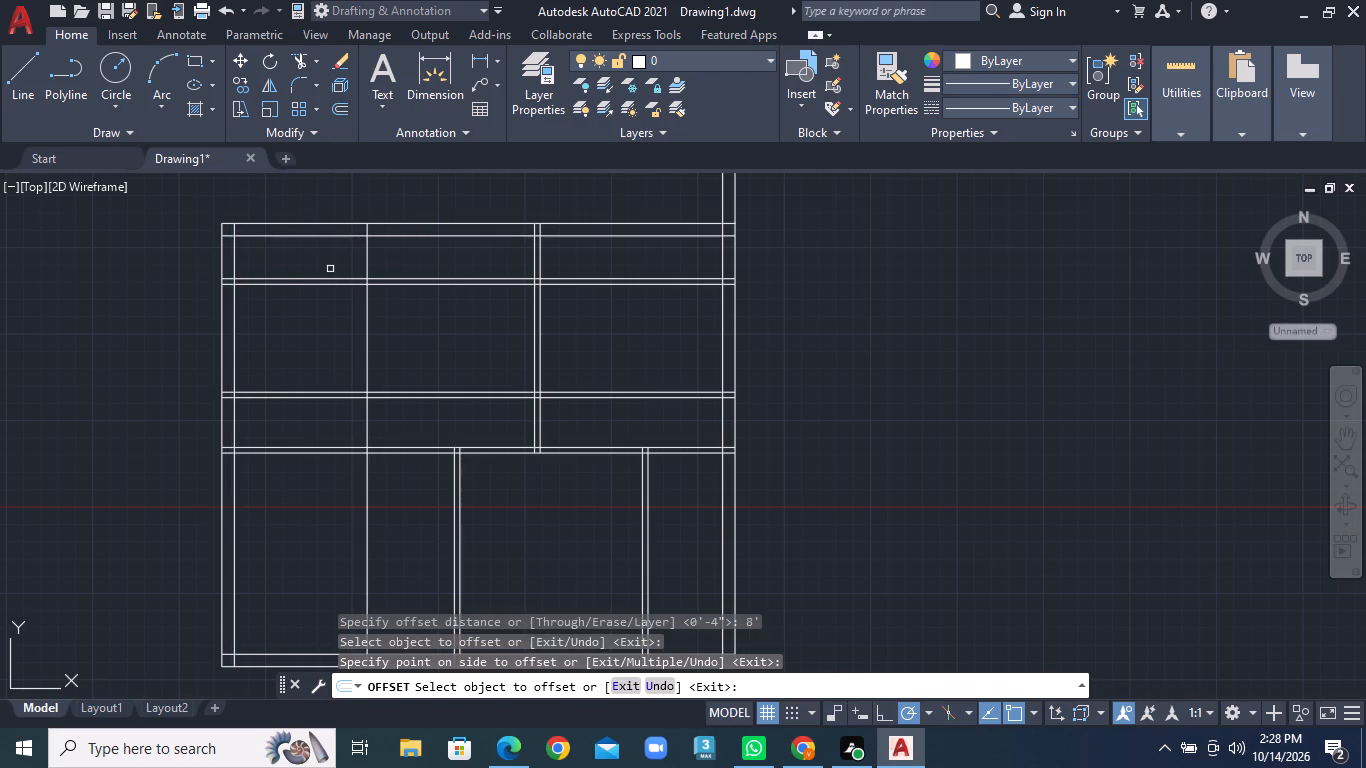
Offset the same inner left wall line 6'6" to the right.
click(343, 111)
text(6'6")
key(Return)
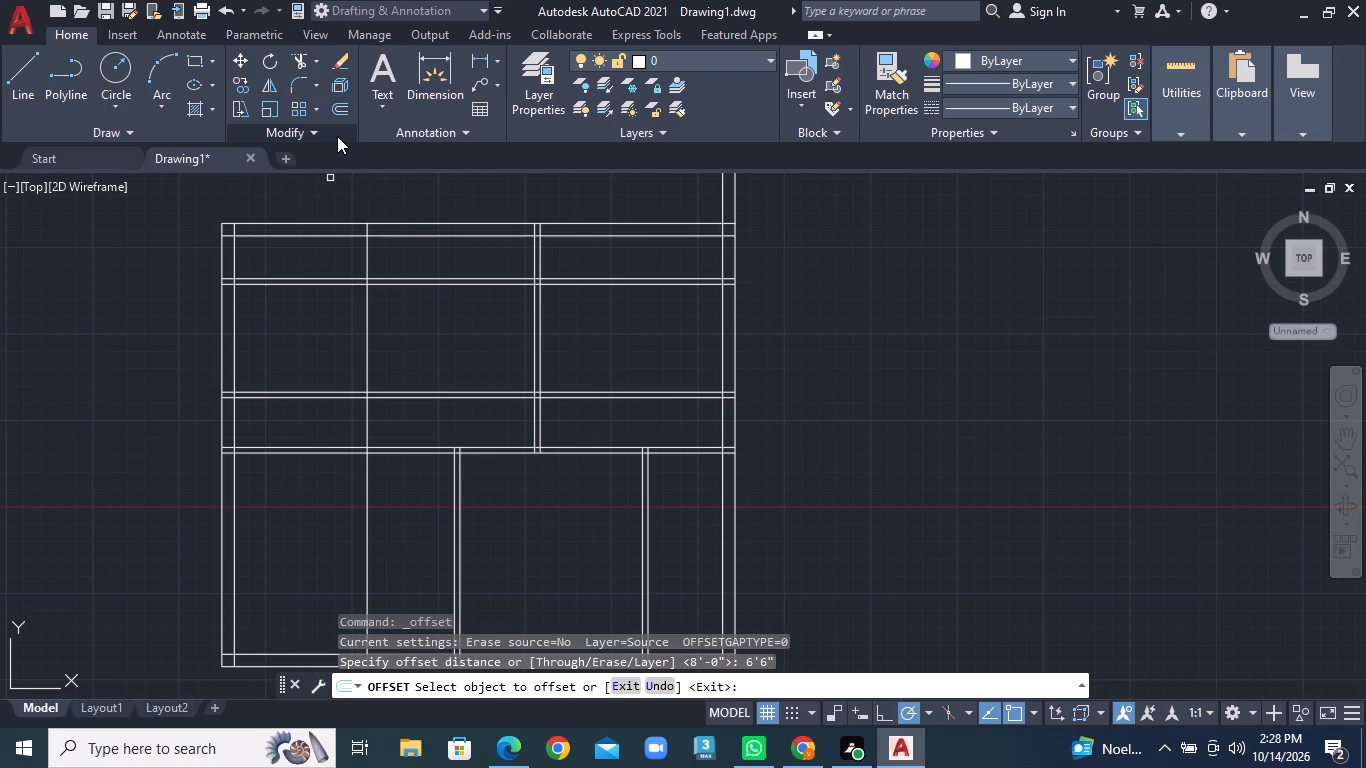
click(235, 435)
click(308, 435)
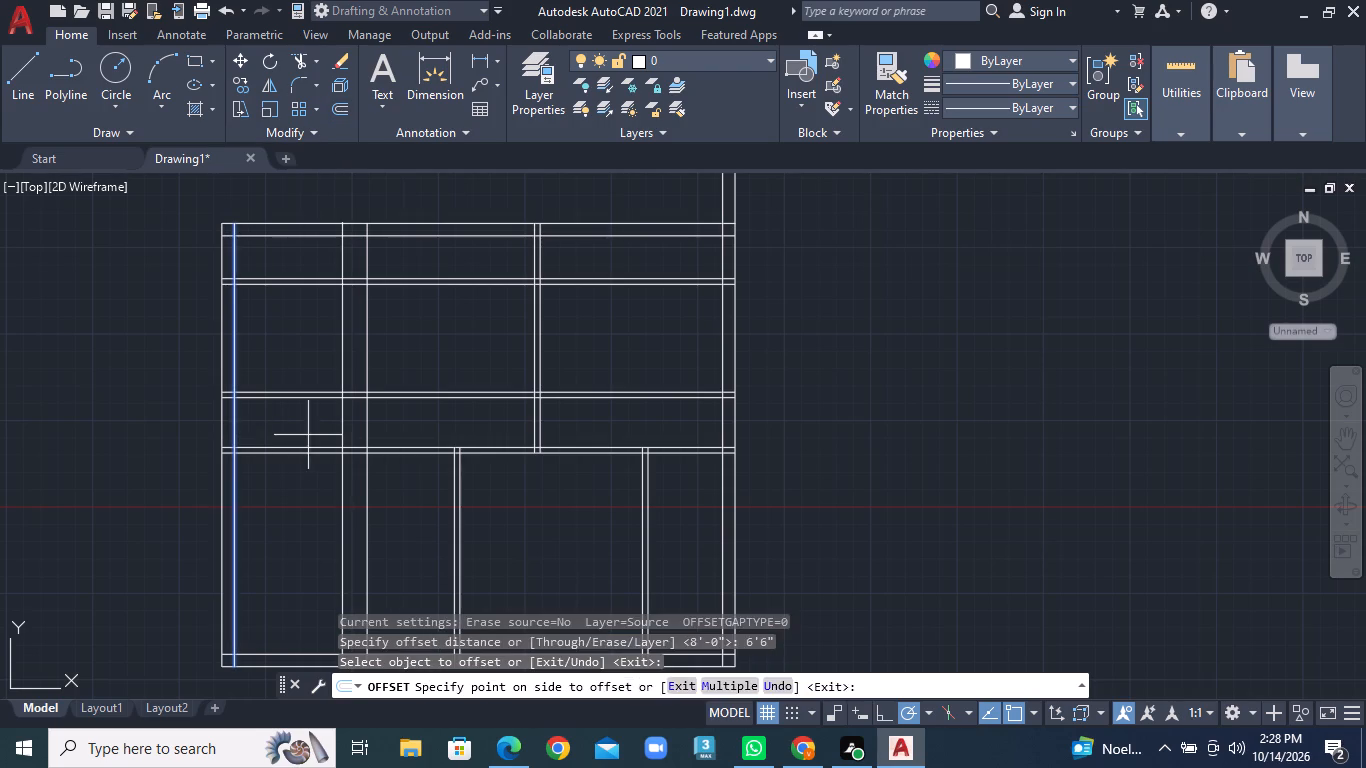
Offset both new vertical lines 4" to the right to form two vertical partitions.
click(348, 111)
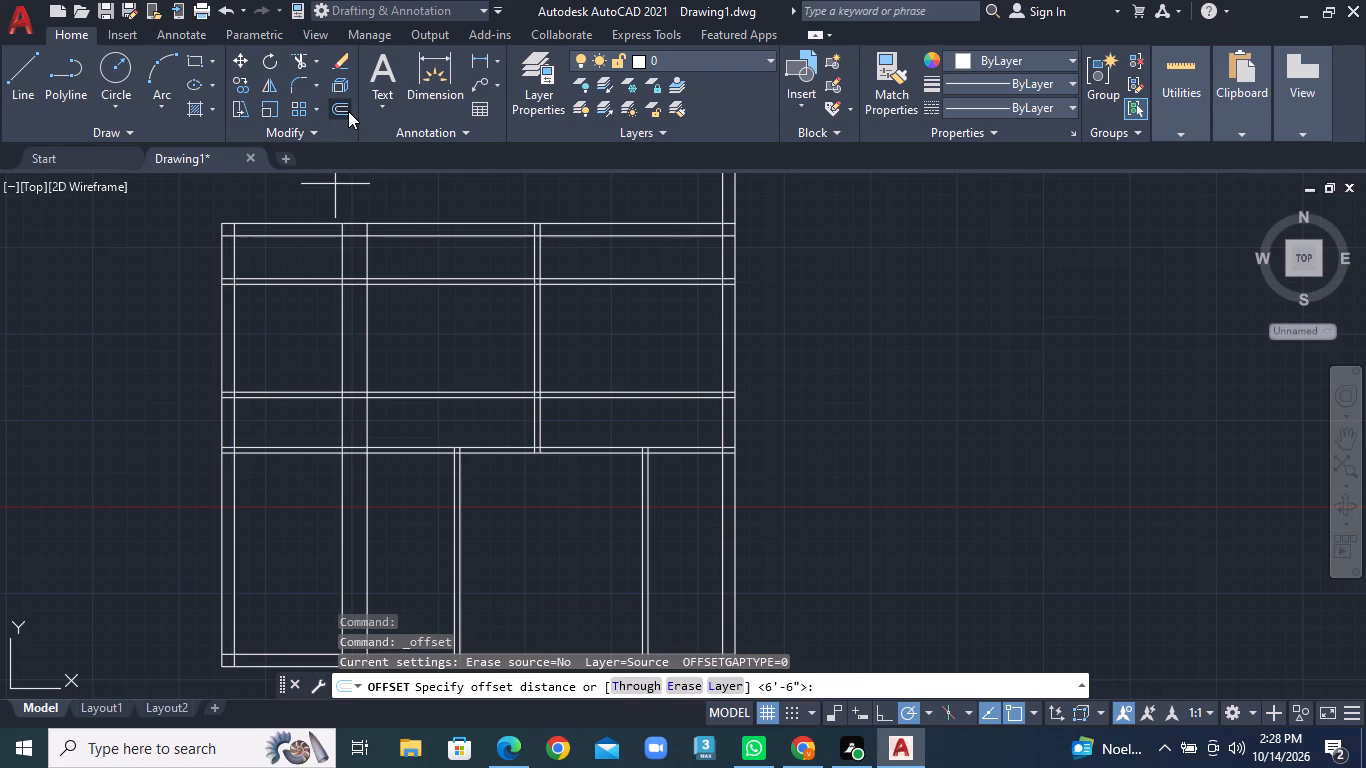
text(4")
key(Return)
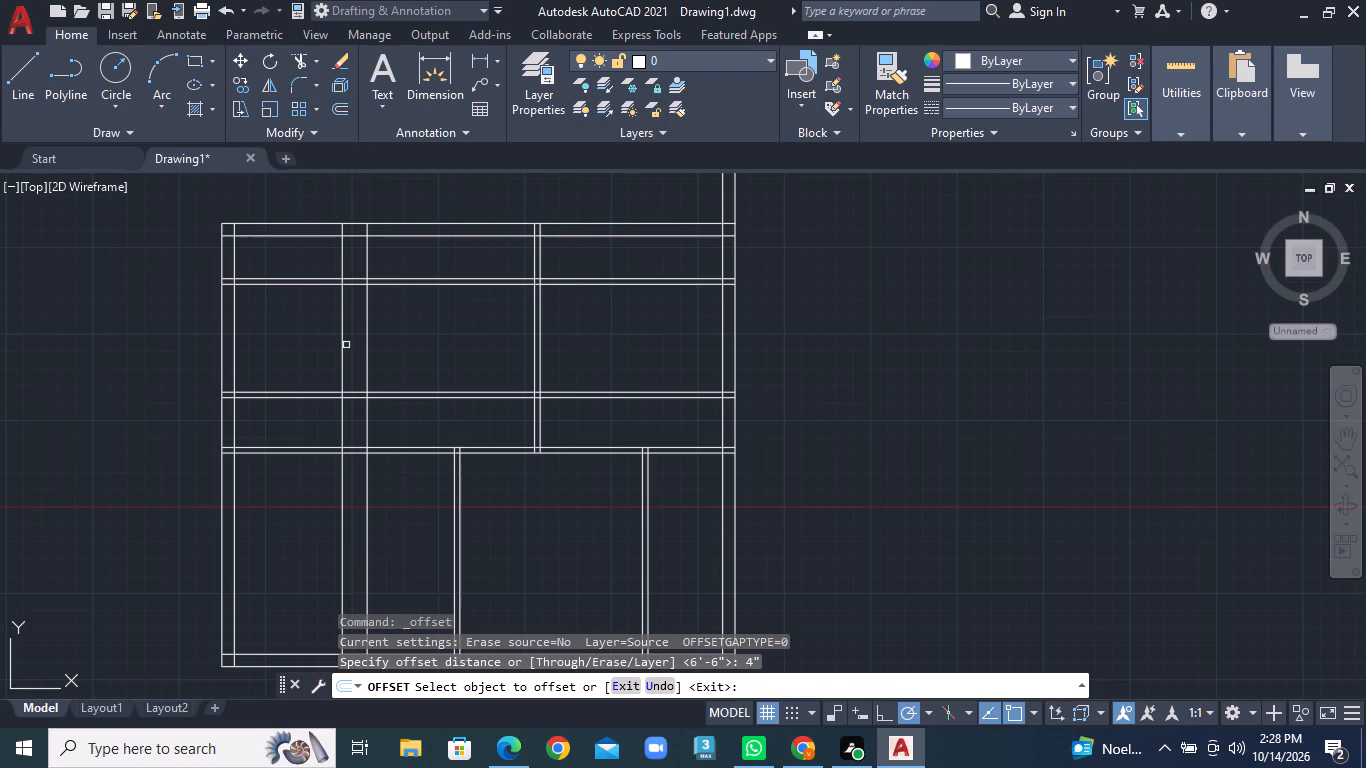
click(343, 345)
click(350, 345)
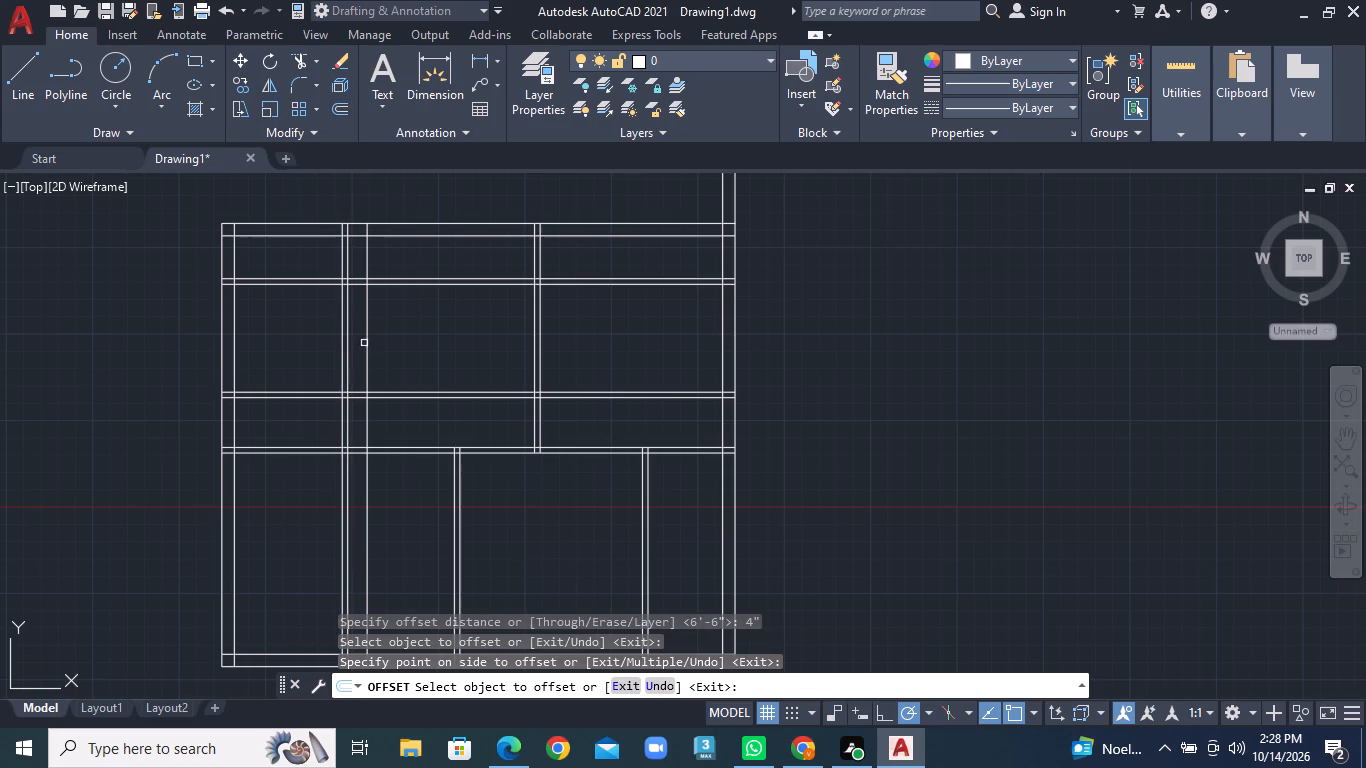
click(369, 341)
click(399, 338)
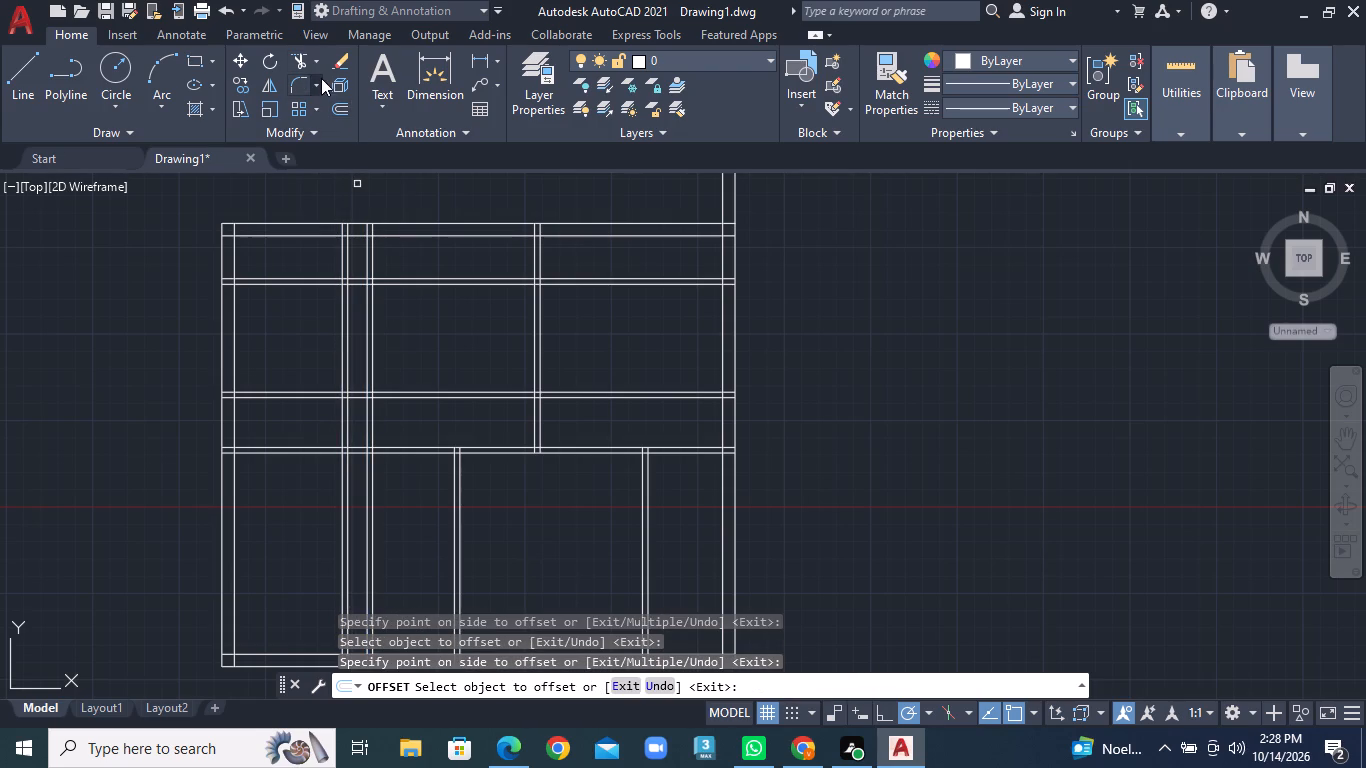
Trim the lines of the 6'6" vertical partition in the two rooms above the second horizontal partition.
click(321, 63)
click(321, 95)
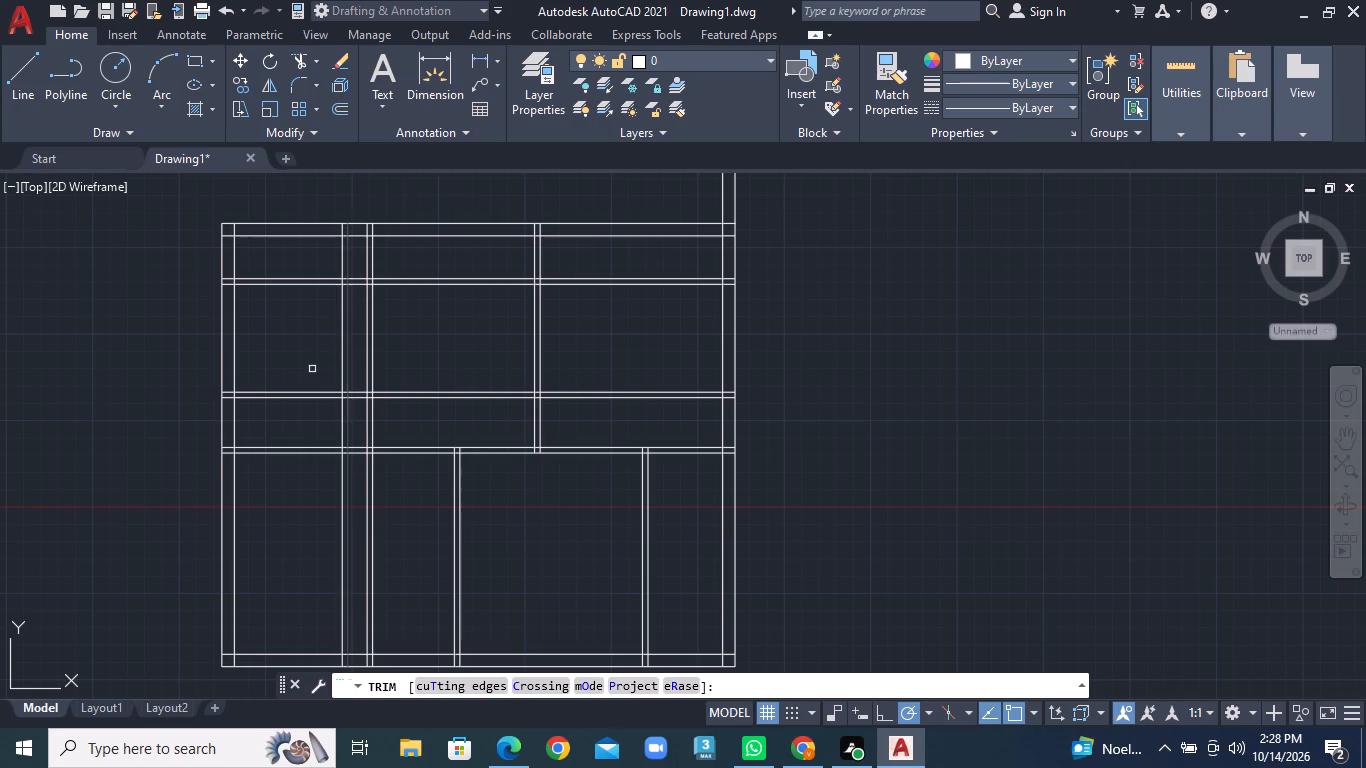
click(327, 258)
click(355, 258)
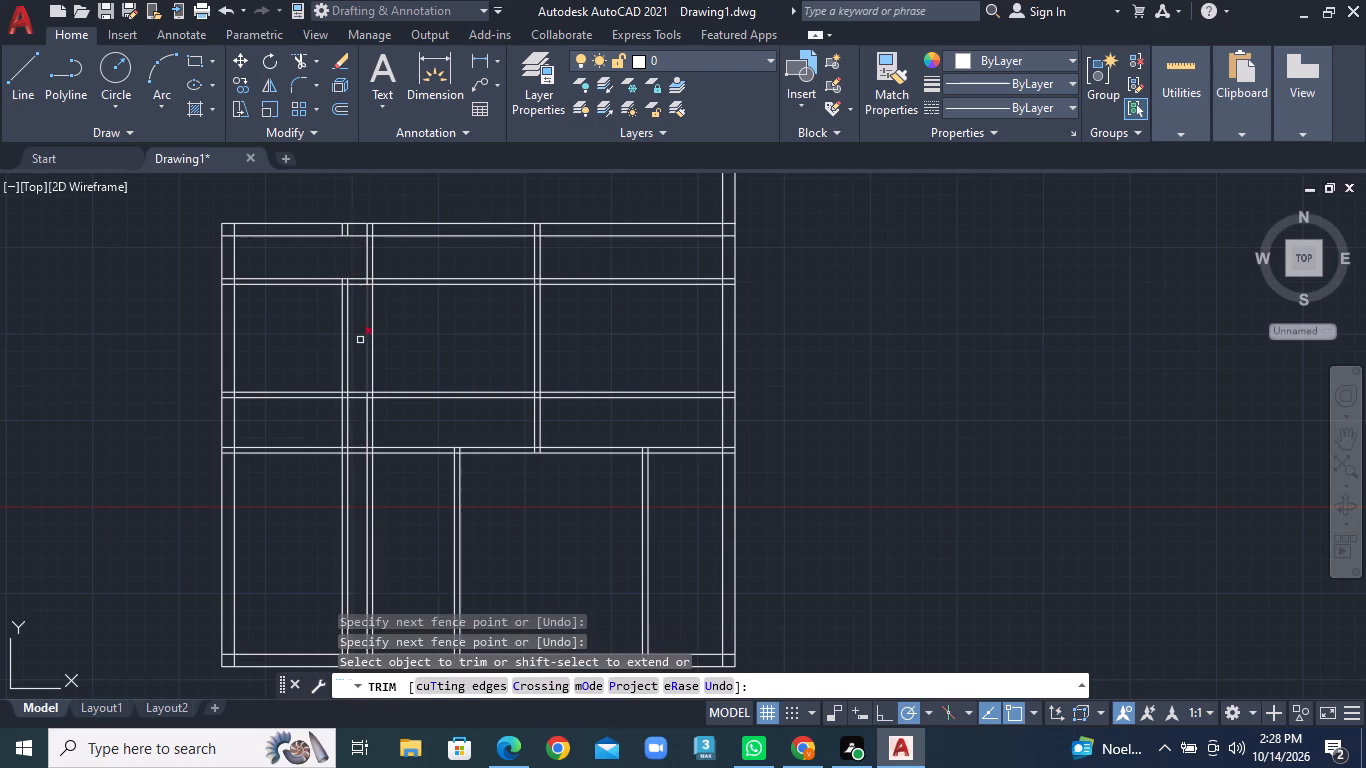
click(359, 340)
click(316, 340)
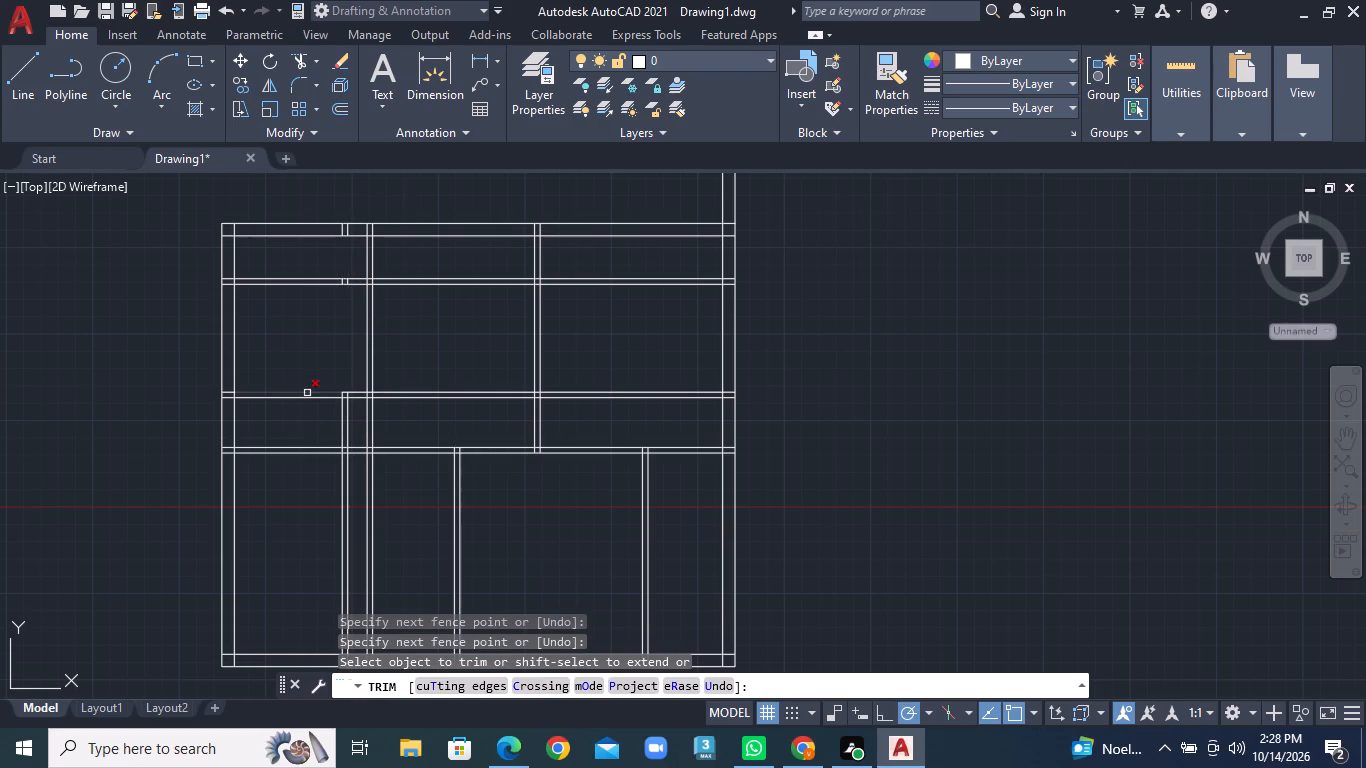
Trim the 8' vertical partition below the second horizontal partition and the 6'6" one below the lowest horizontal partition.
click(360, 418)
click(389, 418)
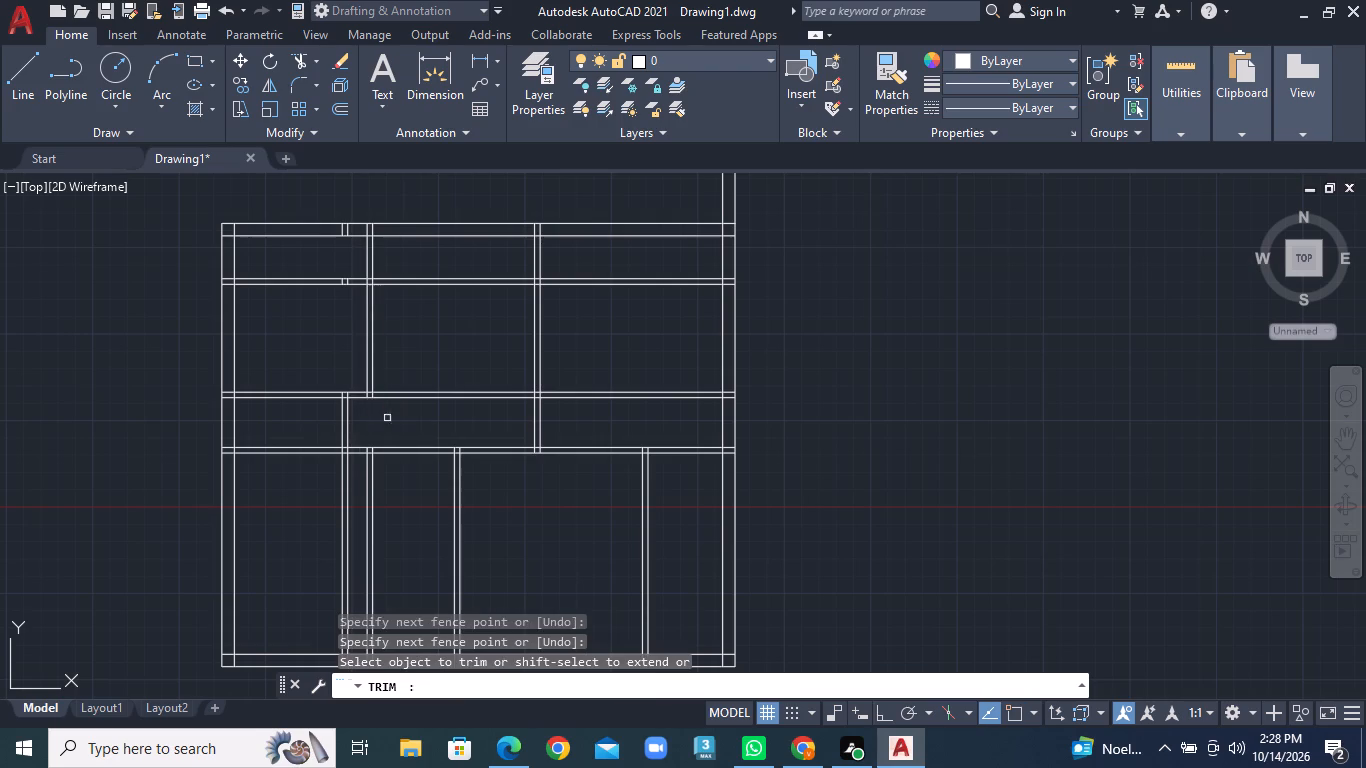
click(364, 482)
click(396, 482)
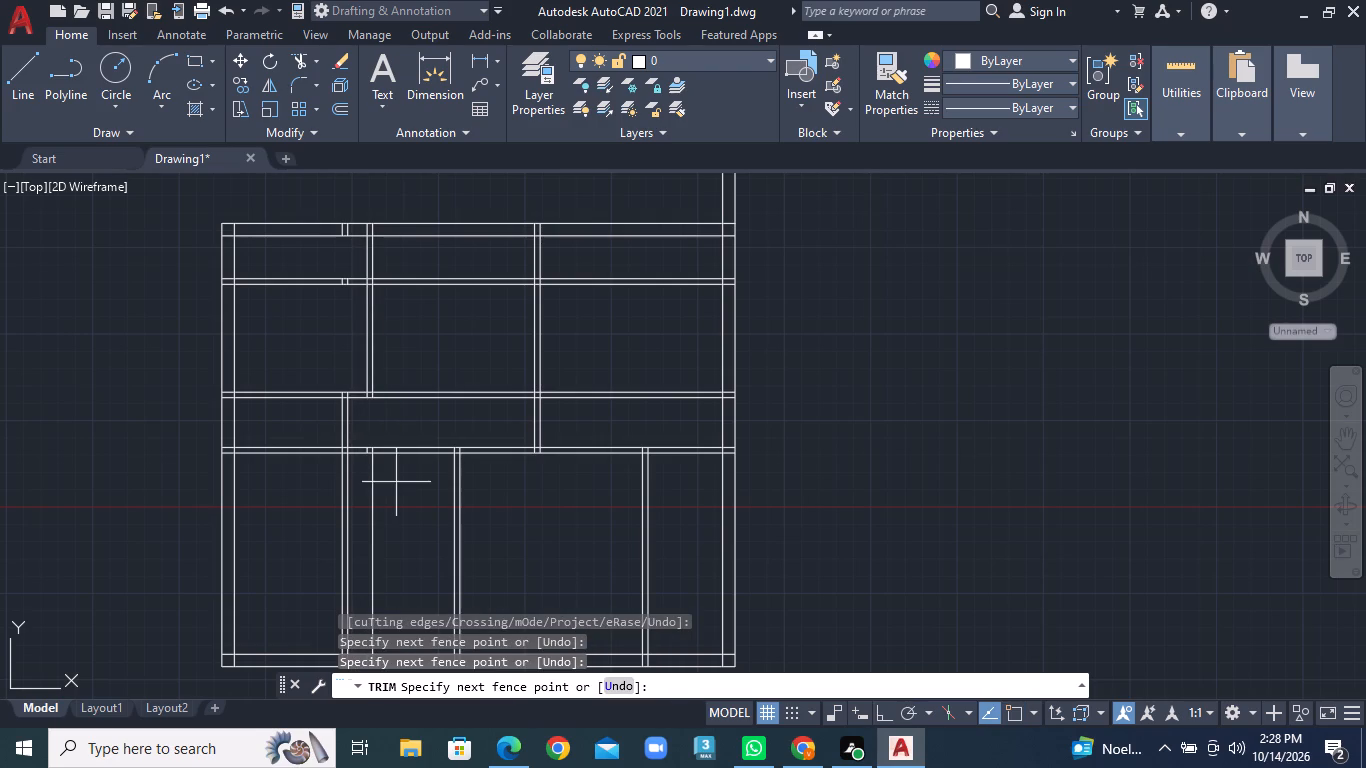
click(365, 503)
click(361, 503)
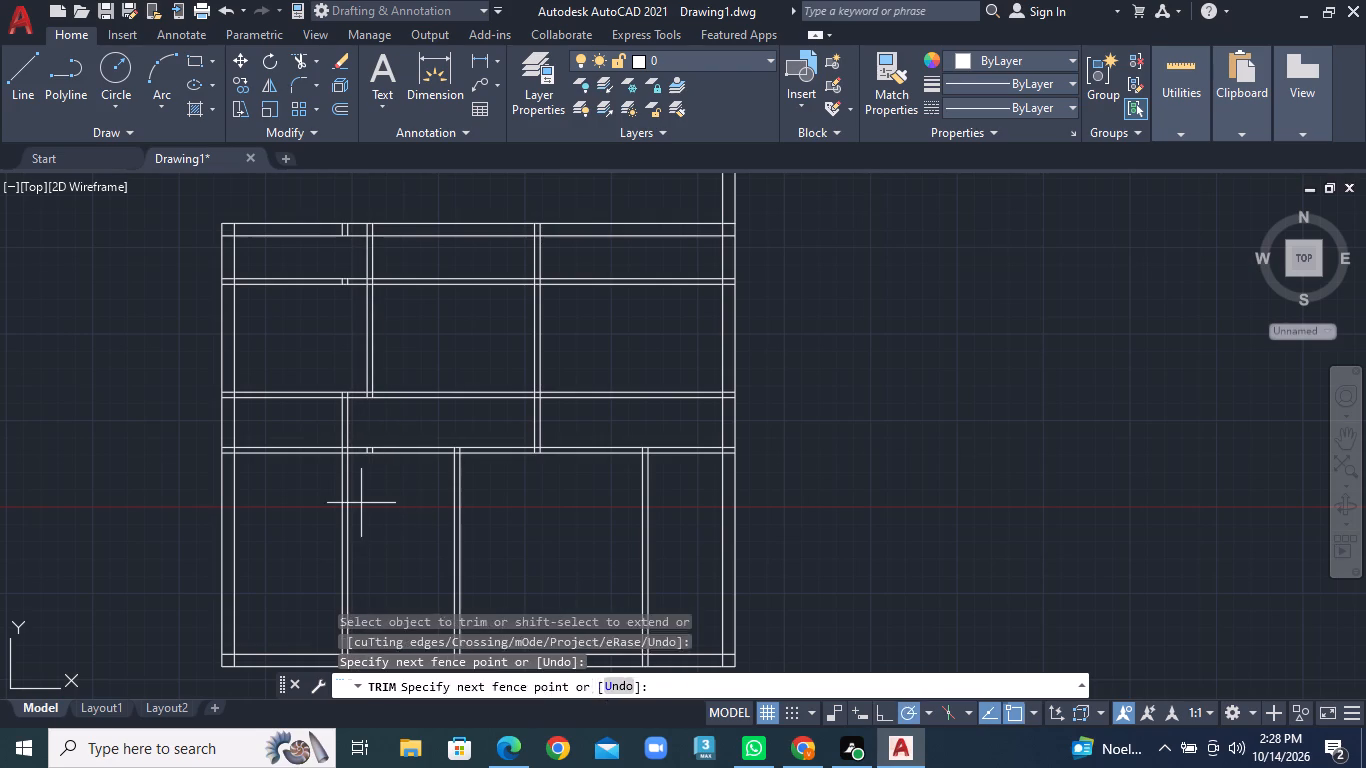
click(314, 506)
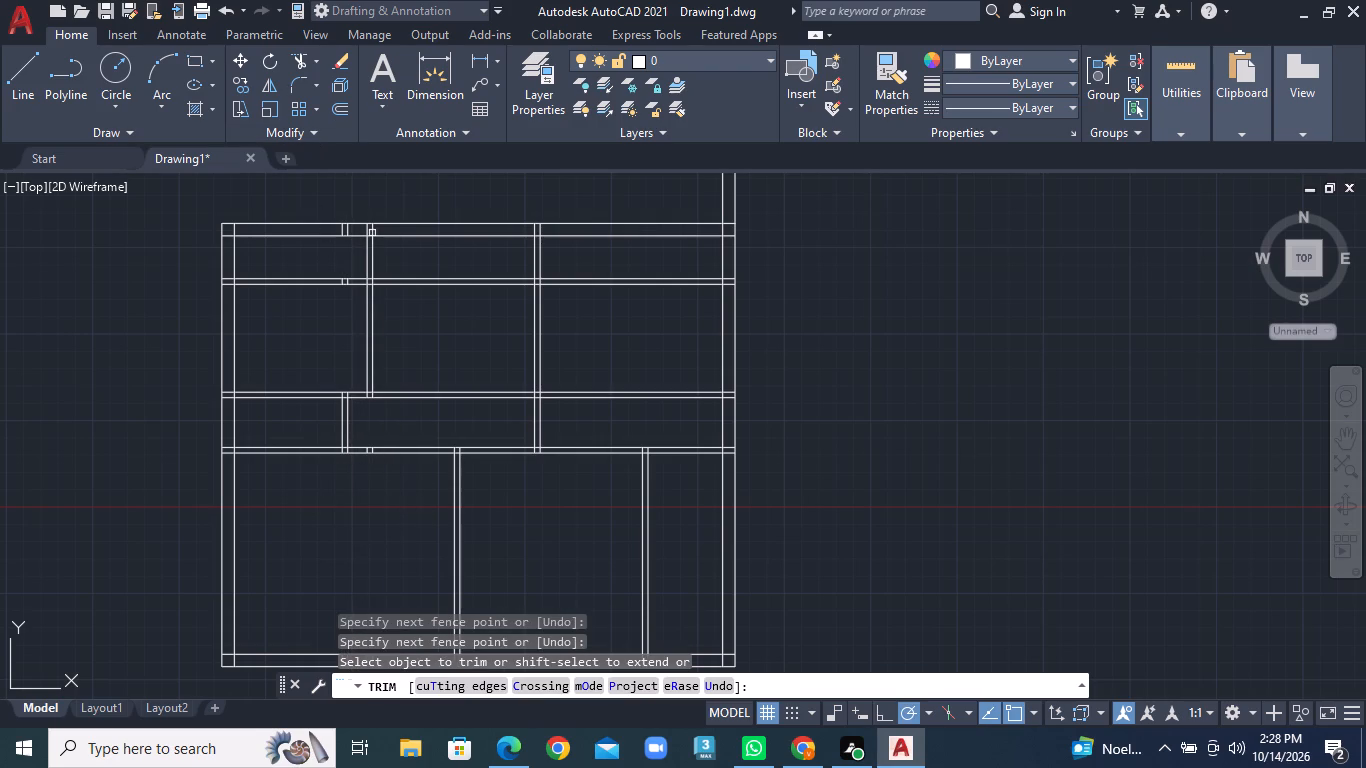
Trim the leftover vertical stubs inside the lower block's top wall, the third horizontal partition and the lowest horizontal partition.
scroll(374, 206, up, 4)
click(174, 333)
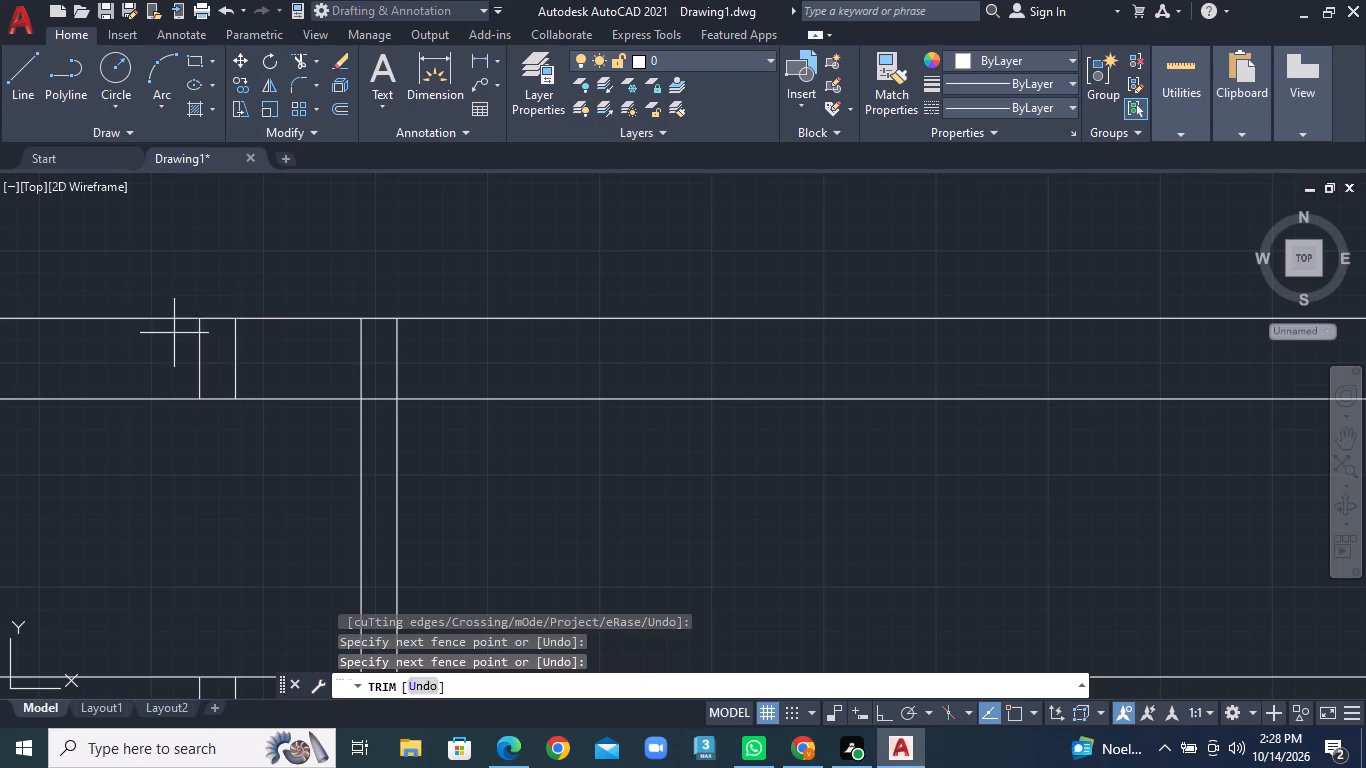
click(298, 356)
scroll(254, 353, down, 2)
middle_drag(233, 431, 322, 139)
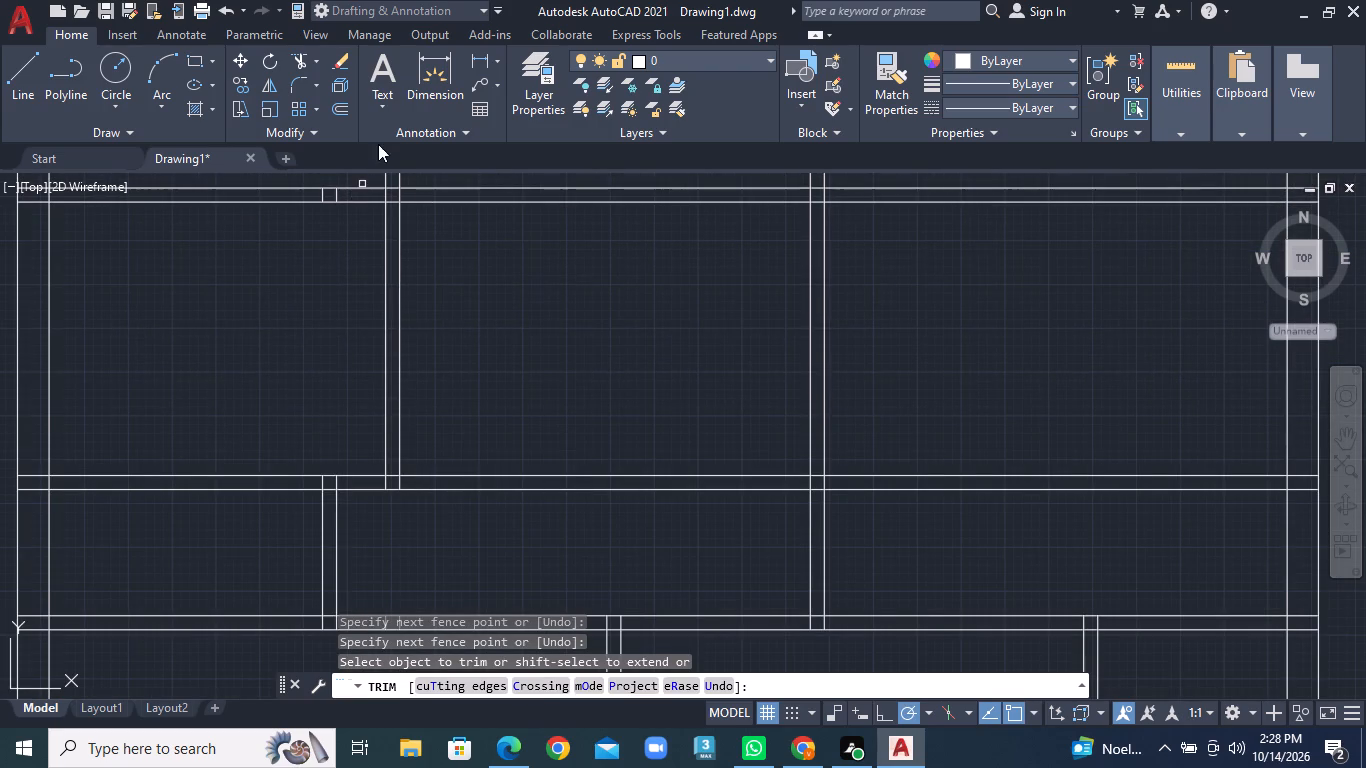
scroll(350, 193, up, 2)
click(267, 195)
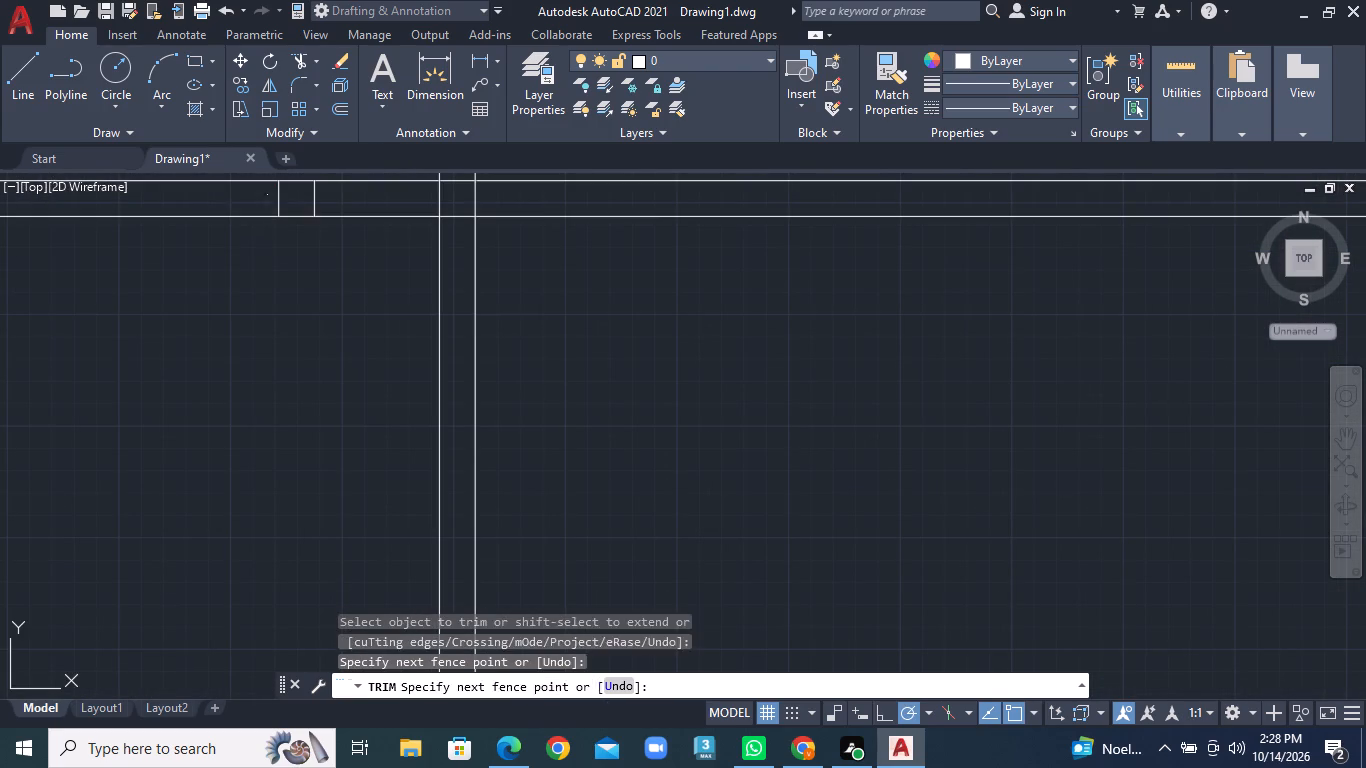
click(331, 204)
scroll(326, 238, down, 2)
middle_drag(338, 360, 366, 151)
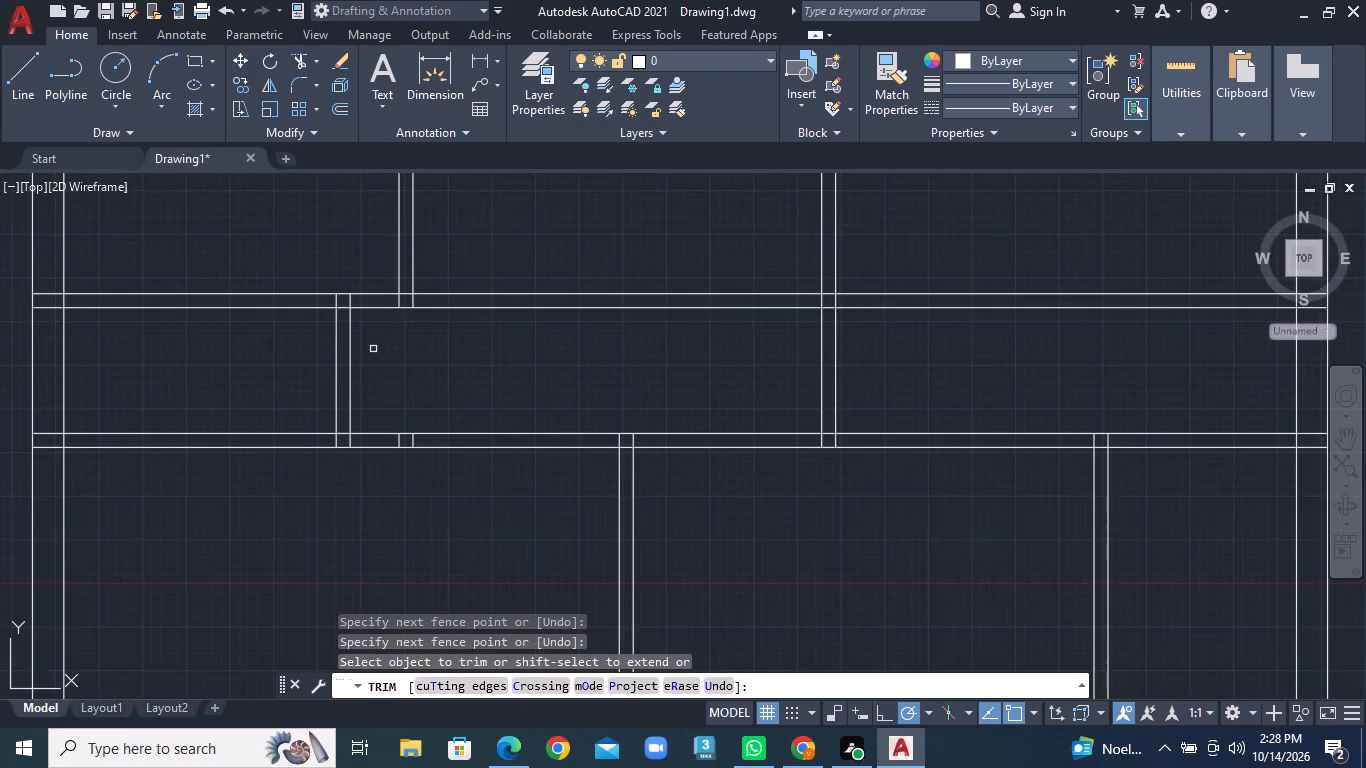
scroll(399, 402, up, 2)
click(381, 504)
click(459, 504)
Offset the left line of the lower block's central vertical partition 6'1.5" to the left.
scroll(459, 504, down, 4)
middle_drag(508, 504, 381, 439)
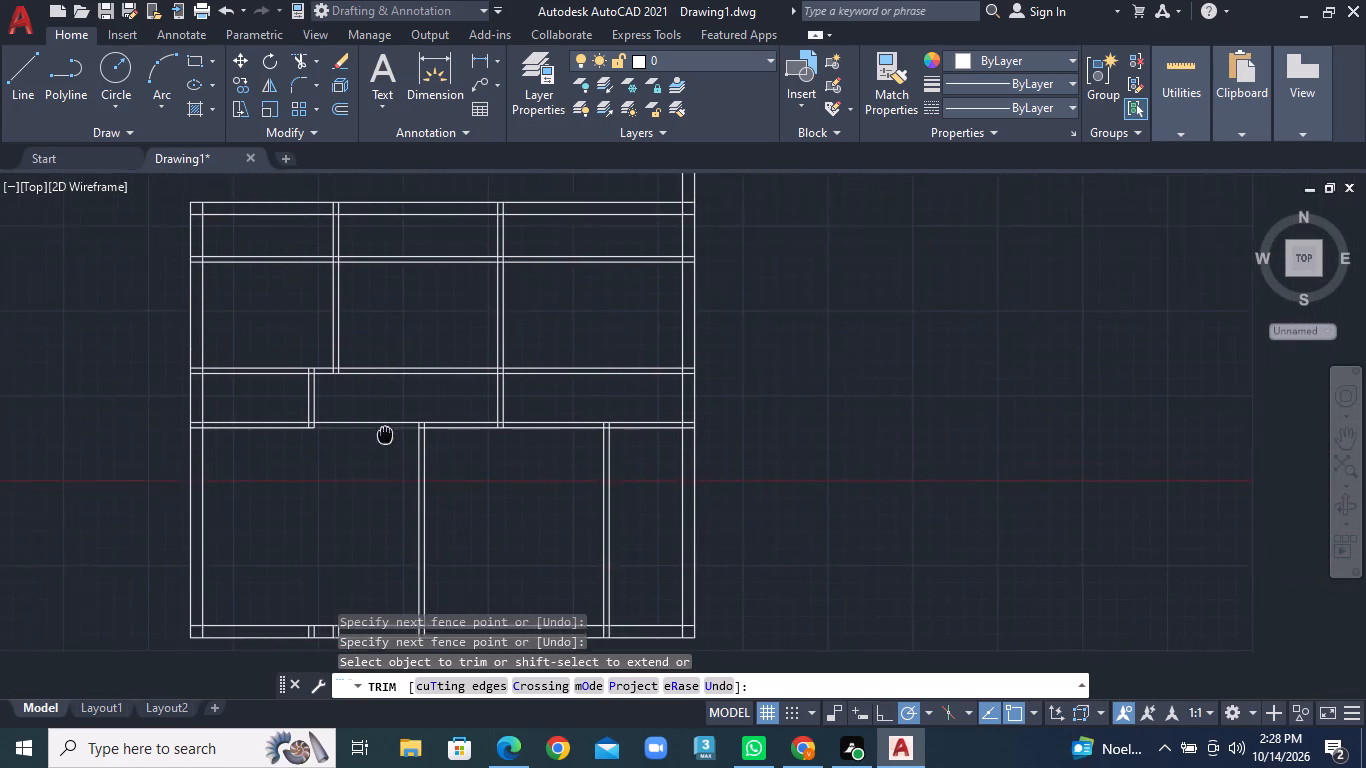
middle_drag(381, 439, 362, 488)
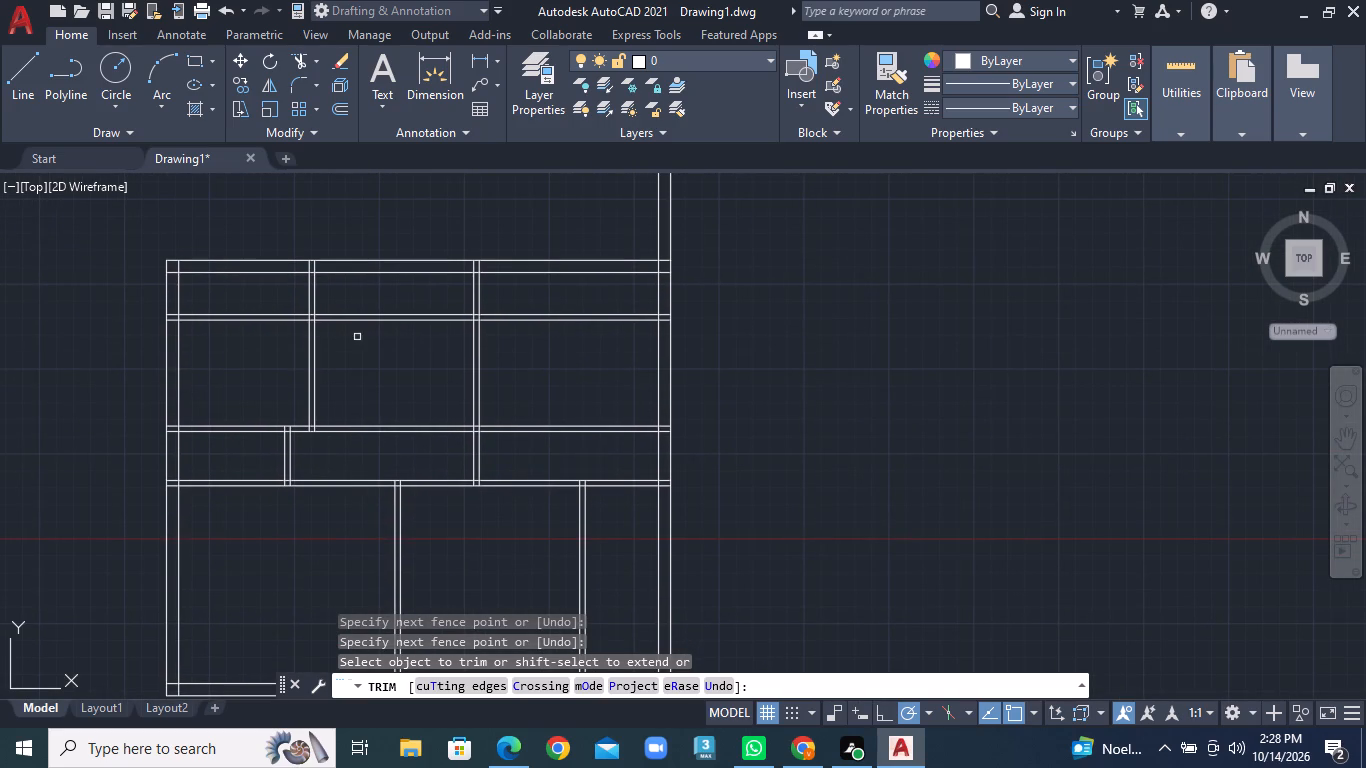
middle_drag(362, 295, 357, 400)
scroll(379, 376, up, 1)
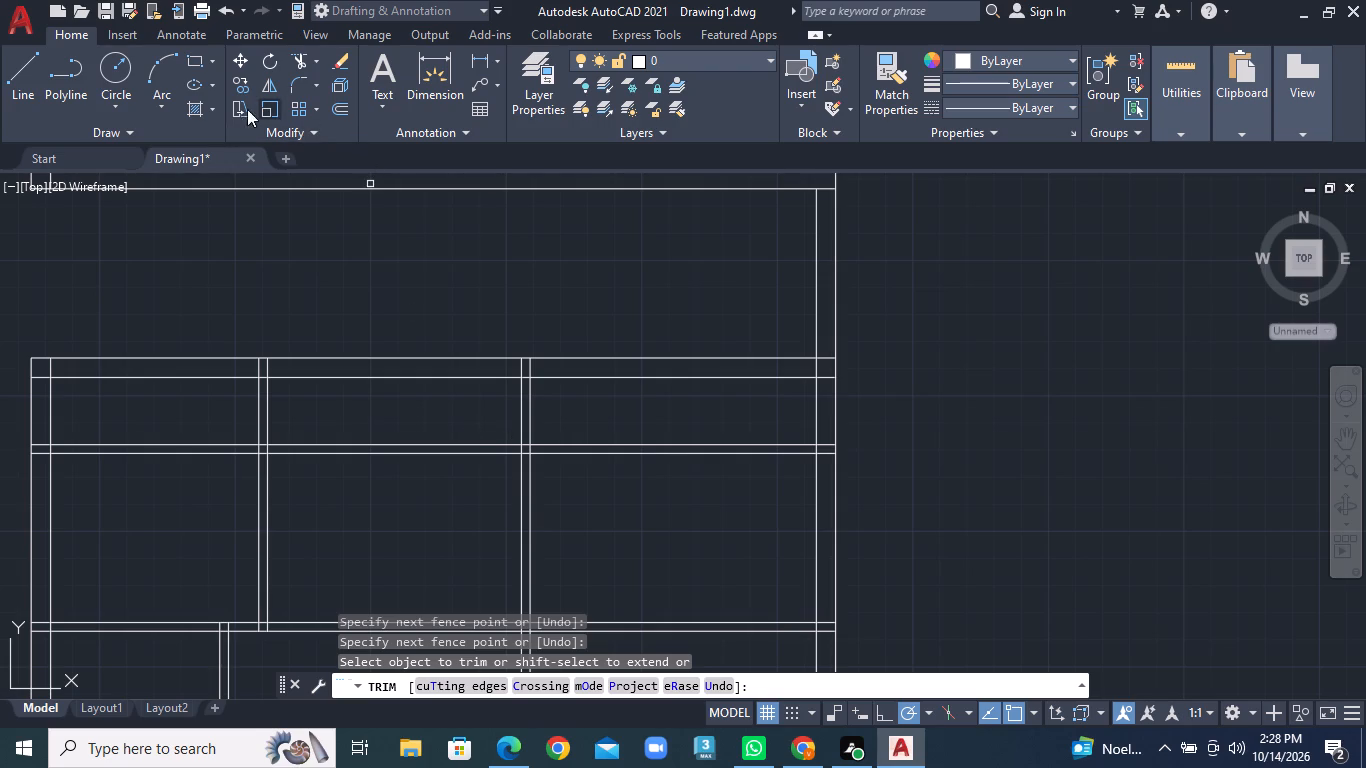
click(341, 108)
text(6')
text(1.5)
key(shift+quotedbl)
key(Return)
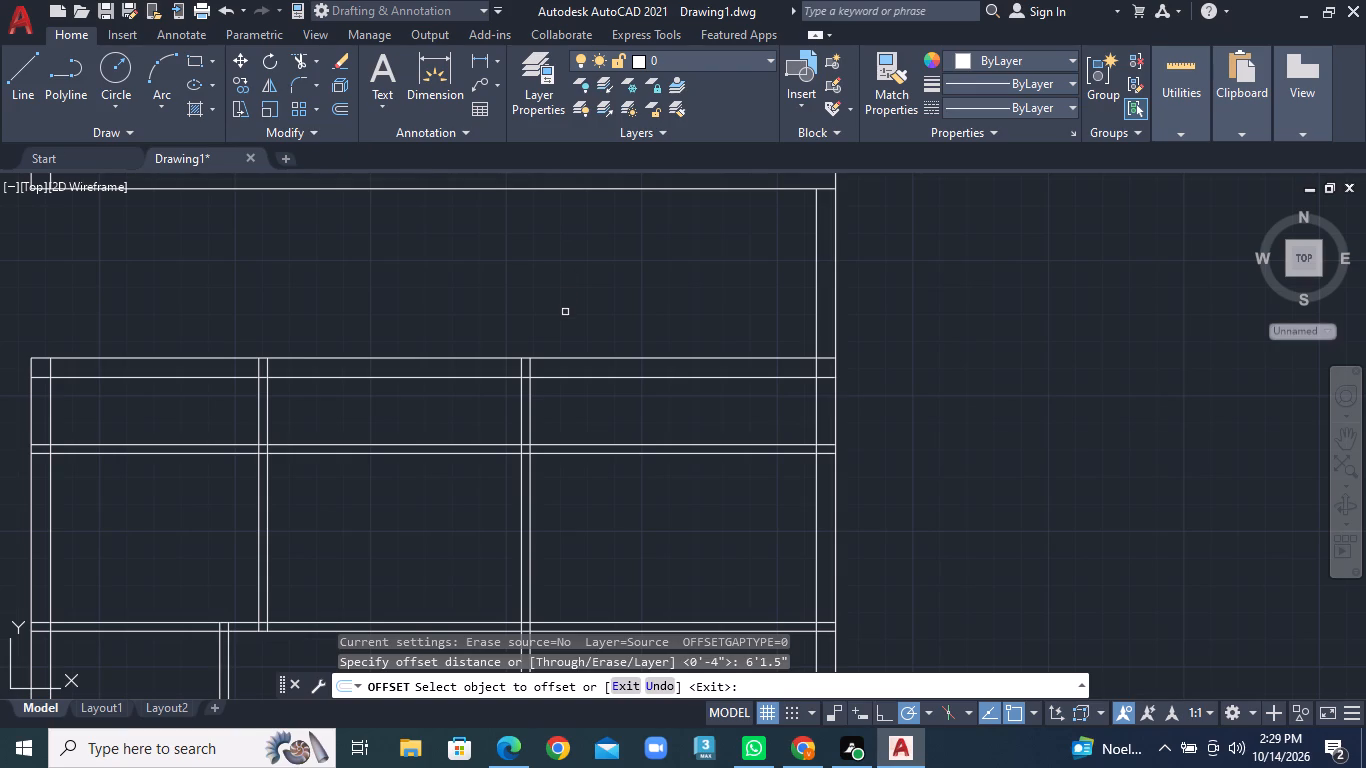
scroll(564, 314, down, 1)
middle_drag(547, 410, 558, 352)
scroll(545, 273, up, 2)
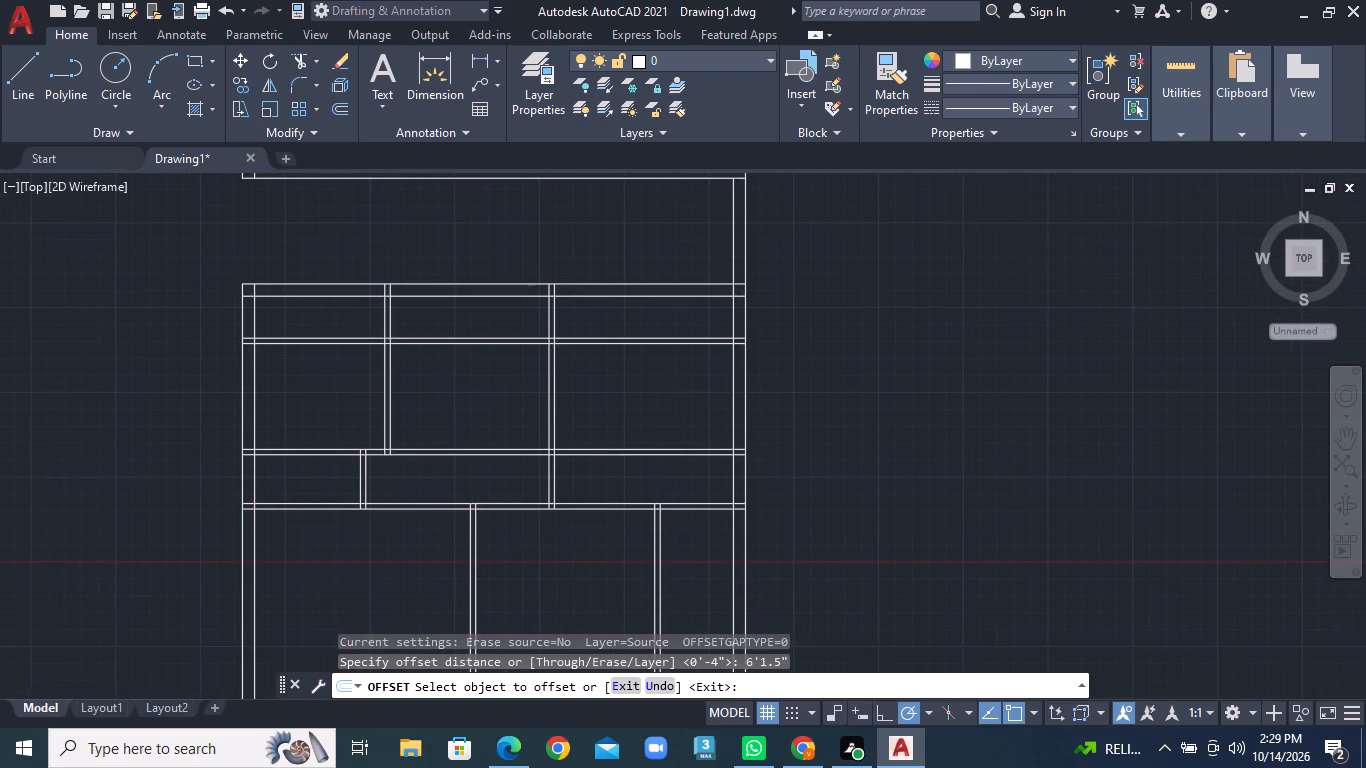
scroll(545, 273, up, 1)
click(555, 410)
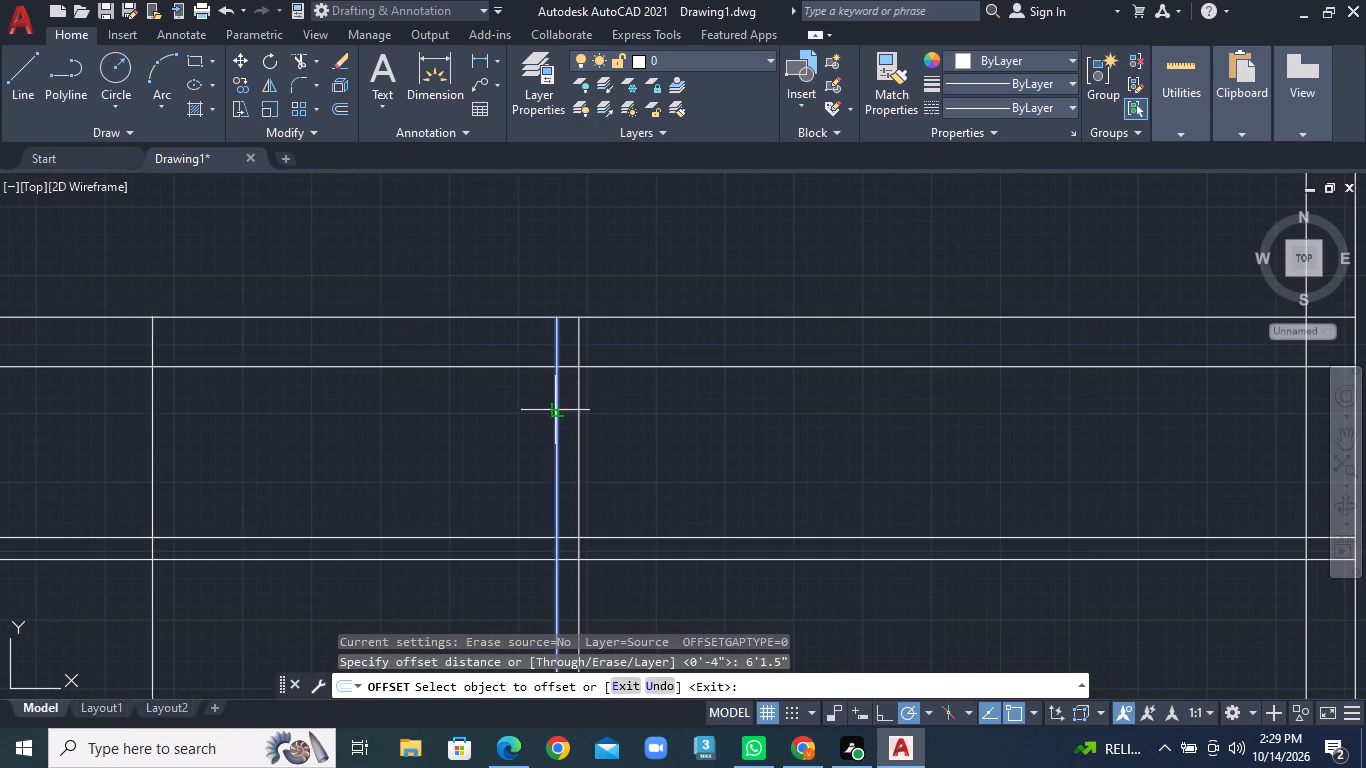
click(475, 409)
Offset the new vertical line 4" to the left to form another vertical partition.
scroll(470, 409, down, 2)
middle_drag(446, 425, 583, 350)
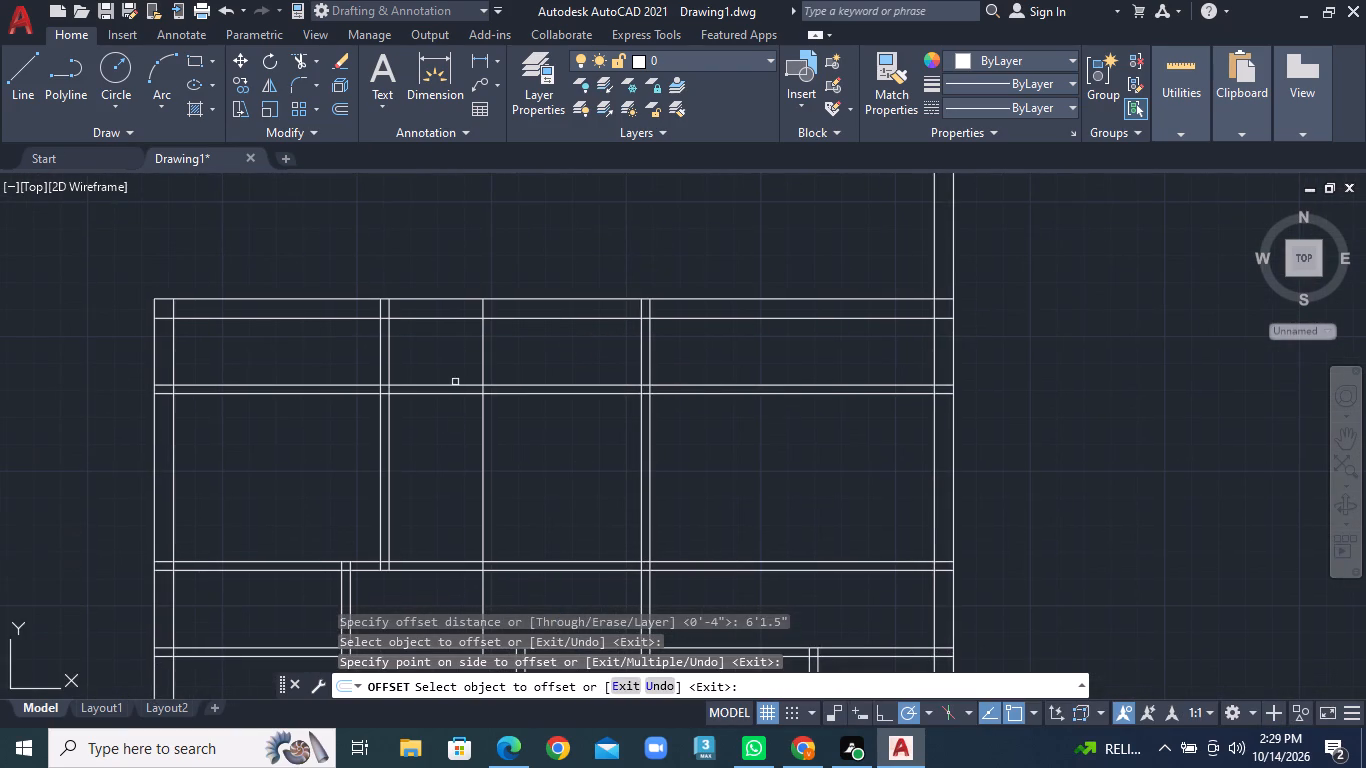
click(342, 109)
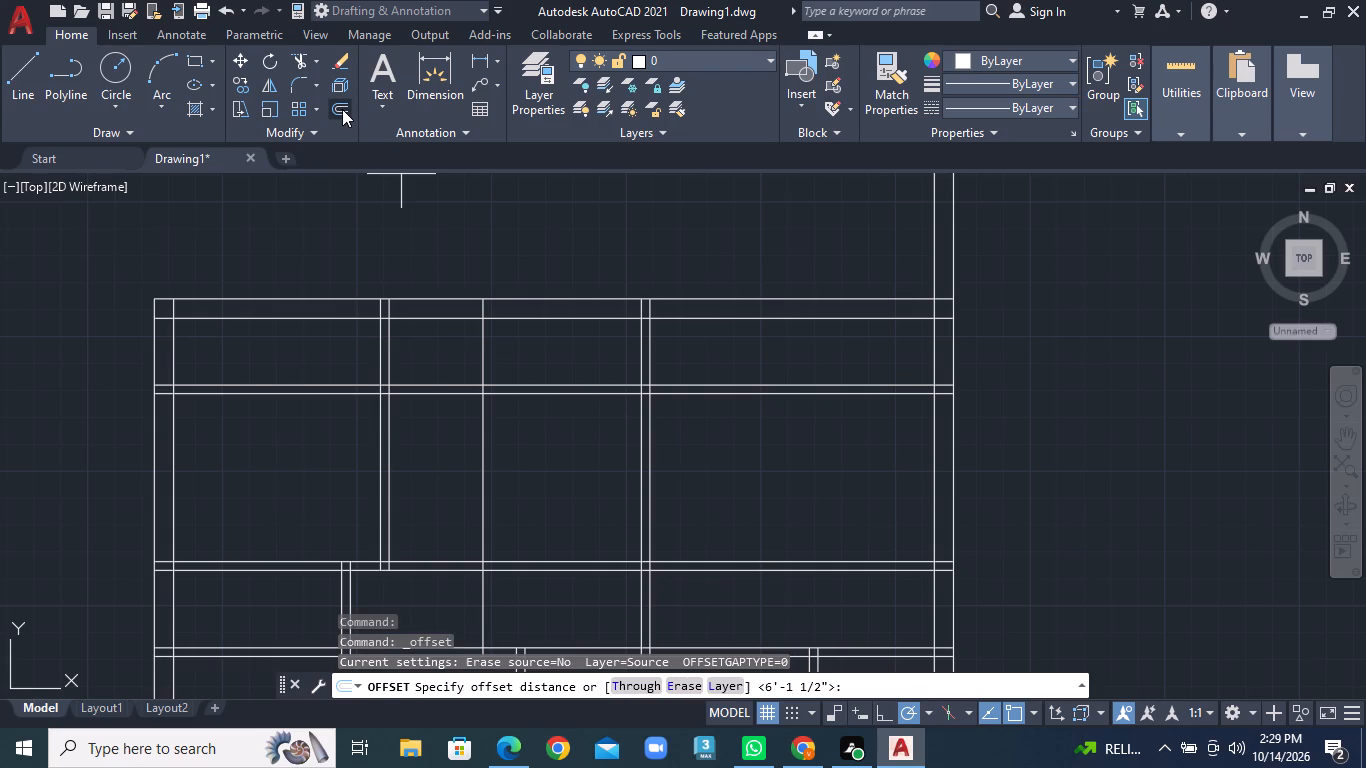
text(4")
key(Return)
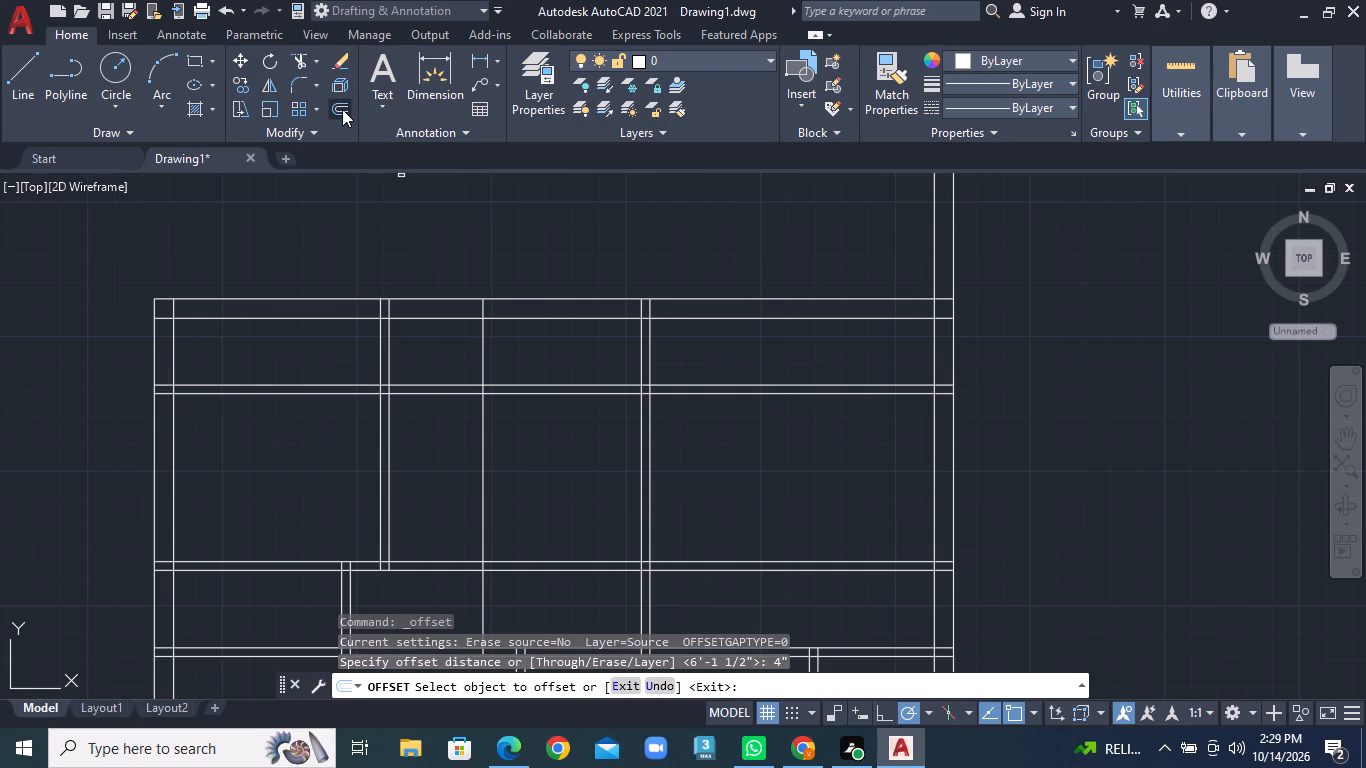
click(485, 349)
click(460, 354)
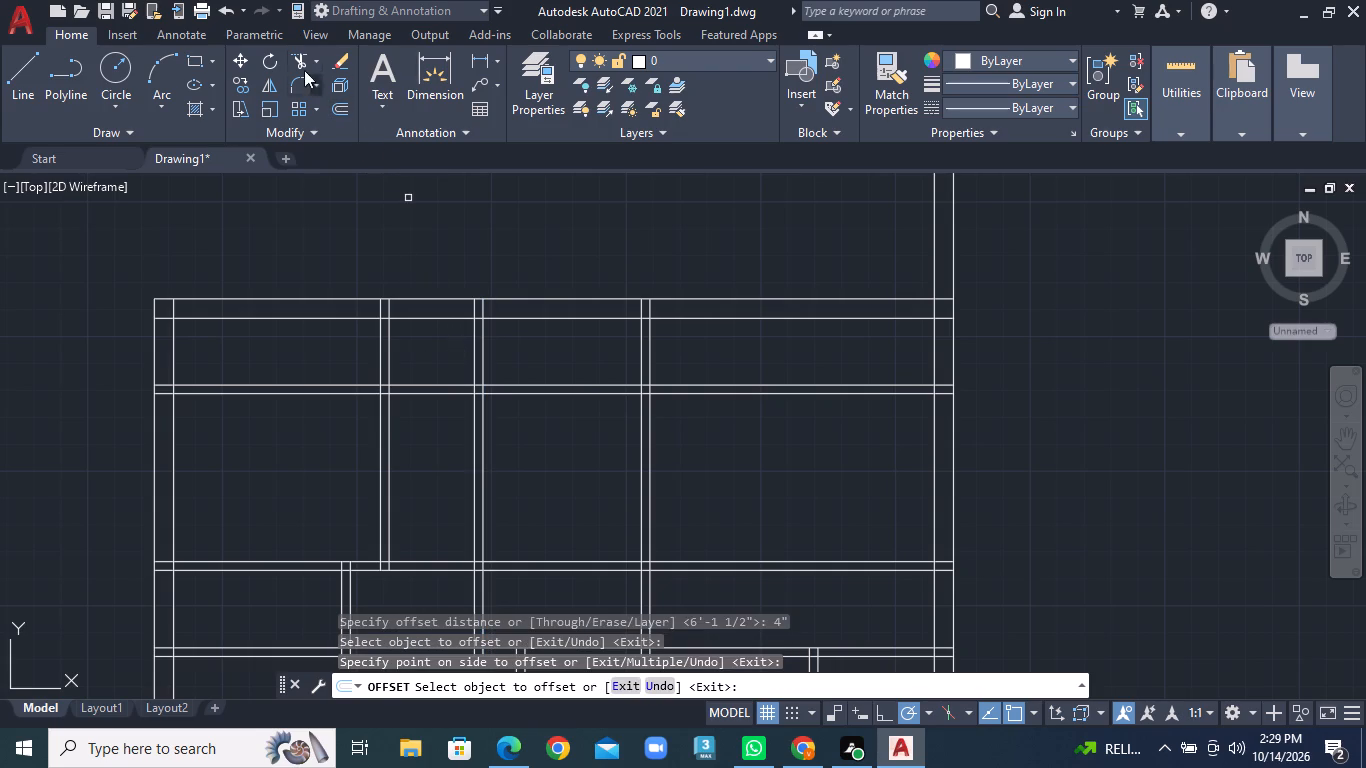
Trim the new vertical partition's lines from the two spaces below the third horizontal partition.
click(317, 57)
click(323, 95)
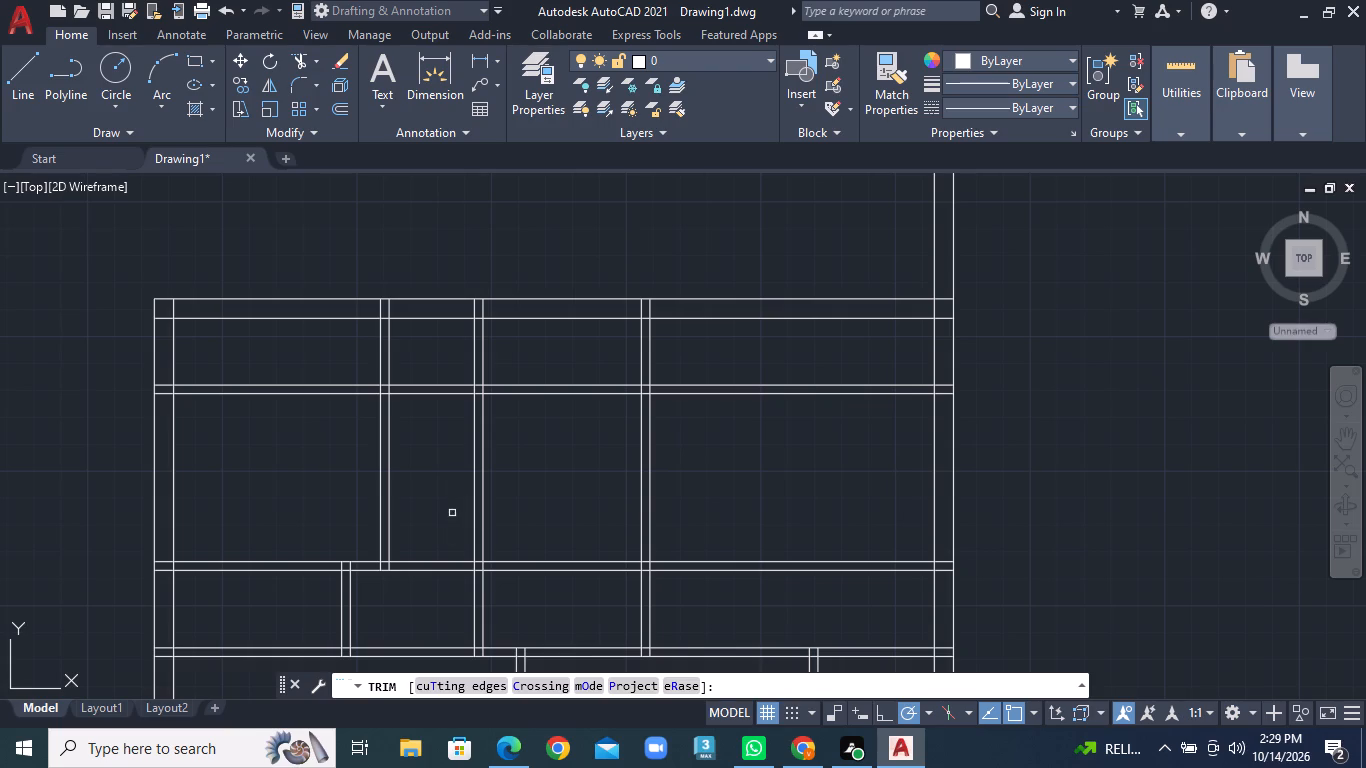
click(452, 513)
click(542, 511)
click(446, 608)
click(513, 608)
Trim the leftover vertical stubs inside the middle and lowest horizontal partitions, where the new vertical partition crossed them.
scroll(515, 608, down, 1)
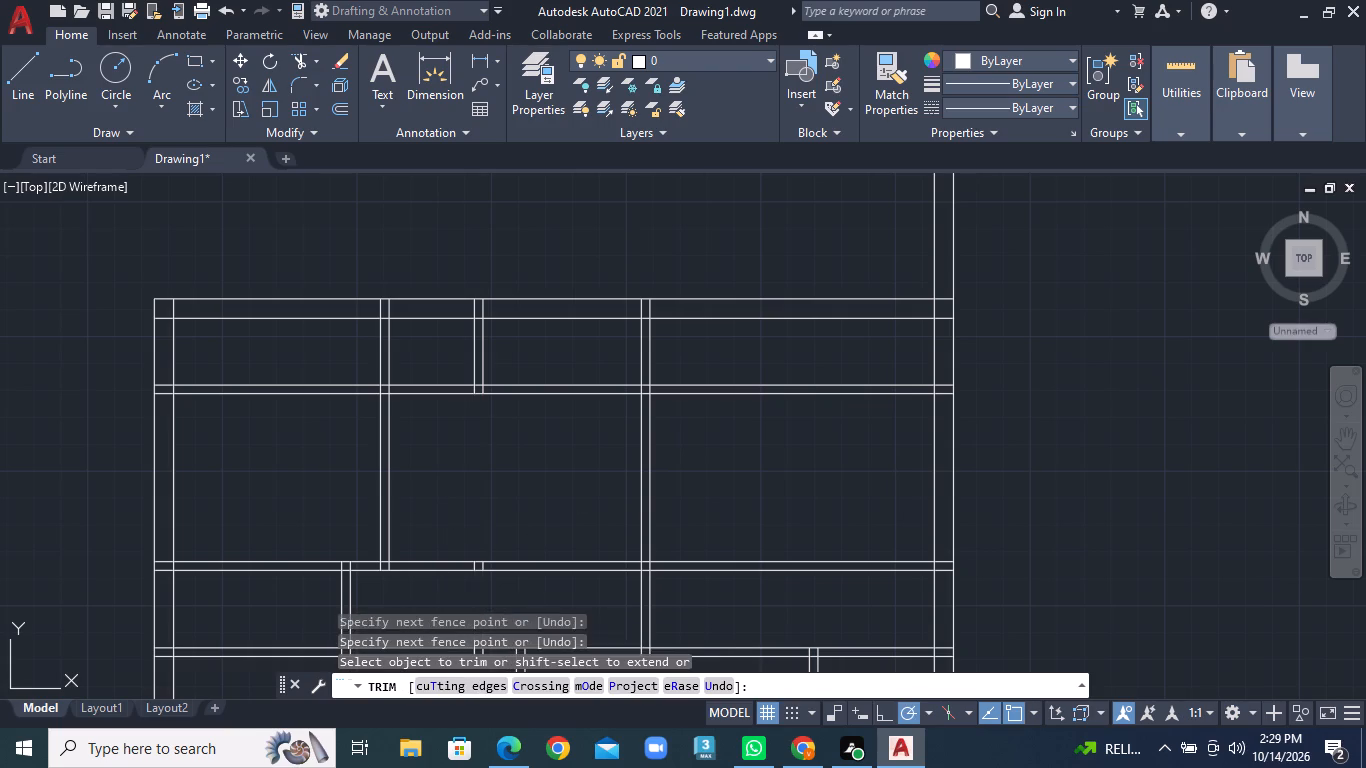
middle_drag(526, 597, 528, 463)
scroll(516, 463, up, 5)
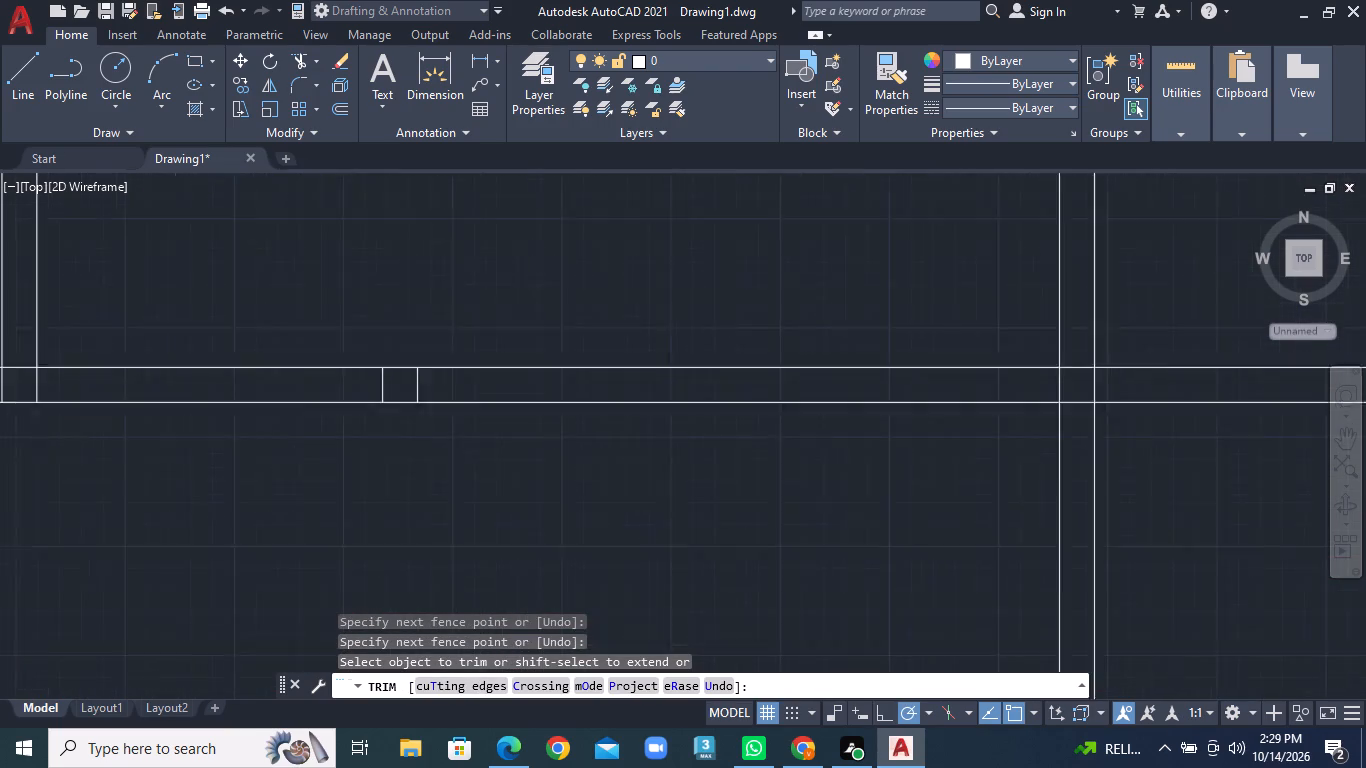
double_click(314, 352)
click(417, 359)
scroll(417, 359, down, 3)
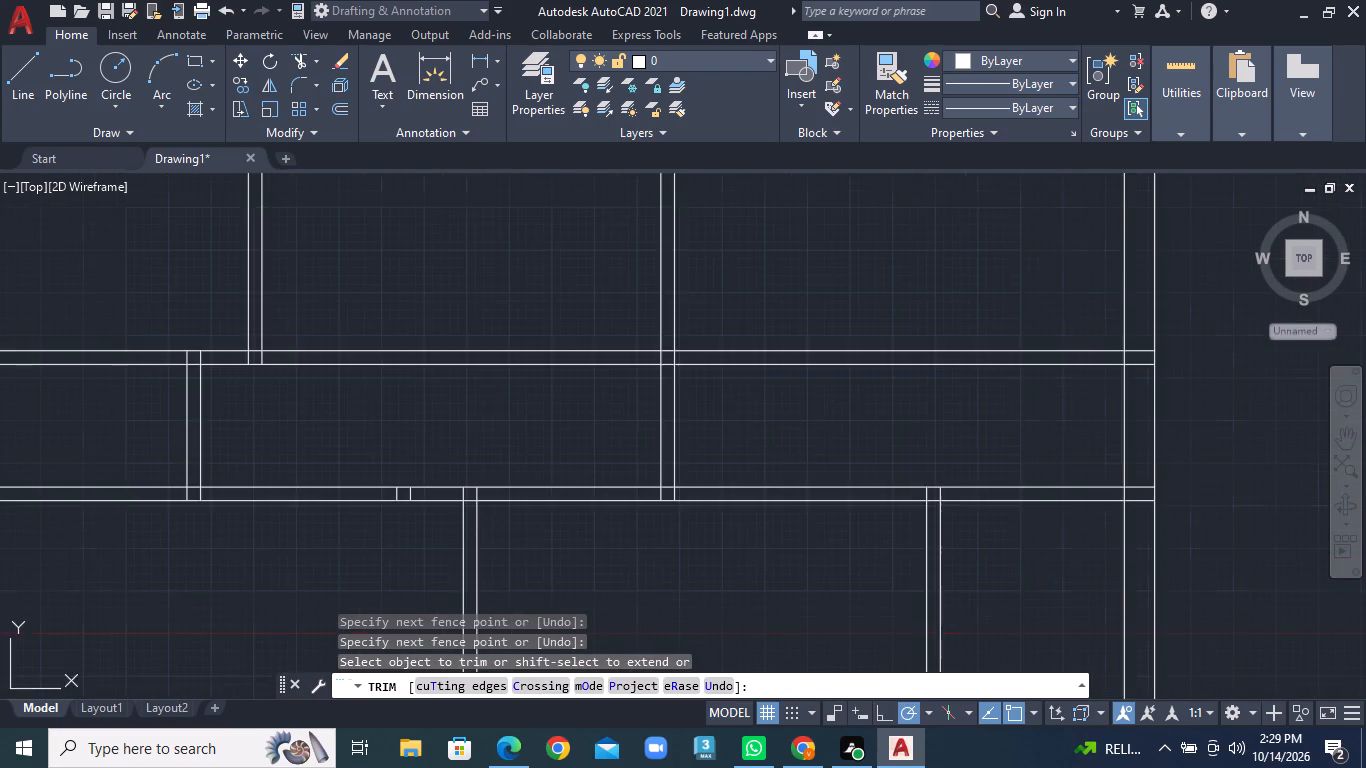
middle_drag(484, 521, 519, 394)
scroll(482, 336, up, 4)
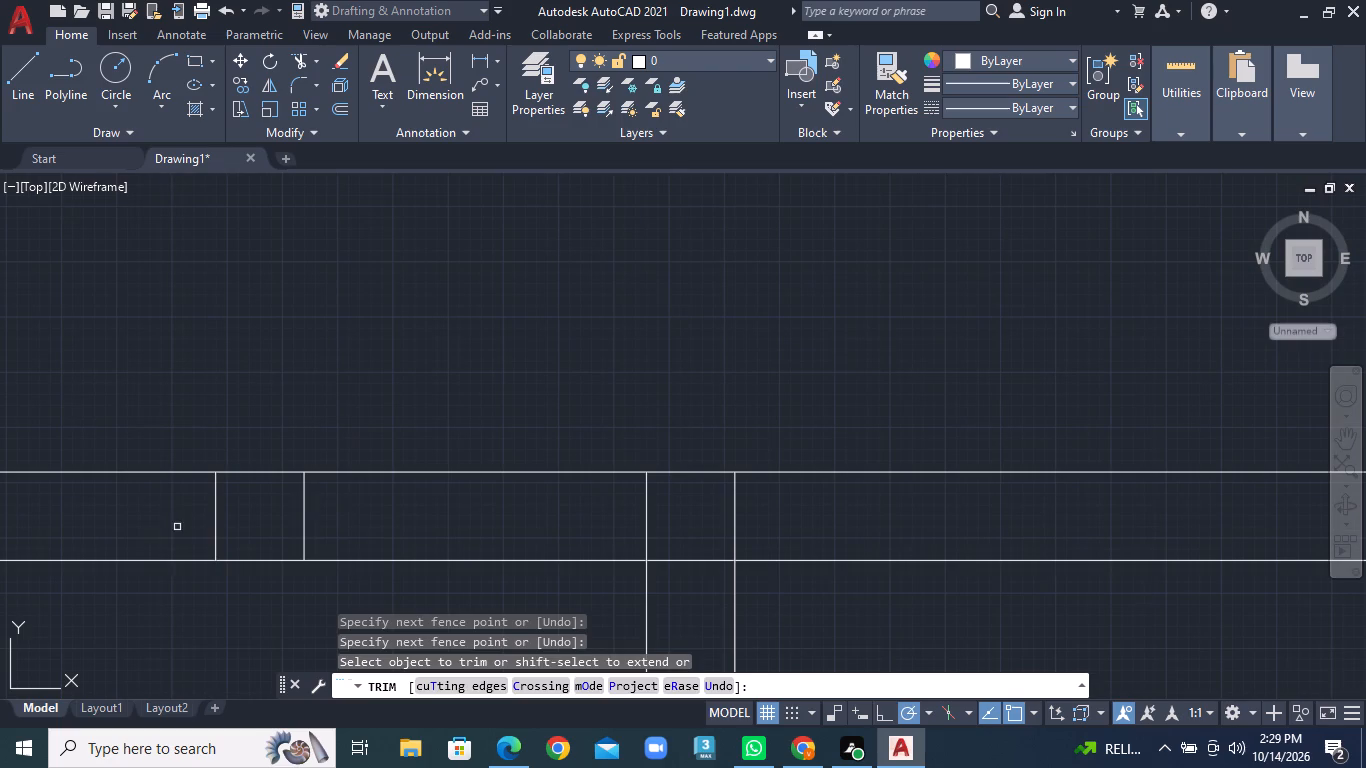
click(175, 531)
click(332, 519)
scroll(372, 487, down, 5)
scroll(455, 476, down, 2)
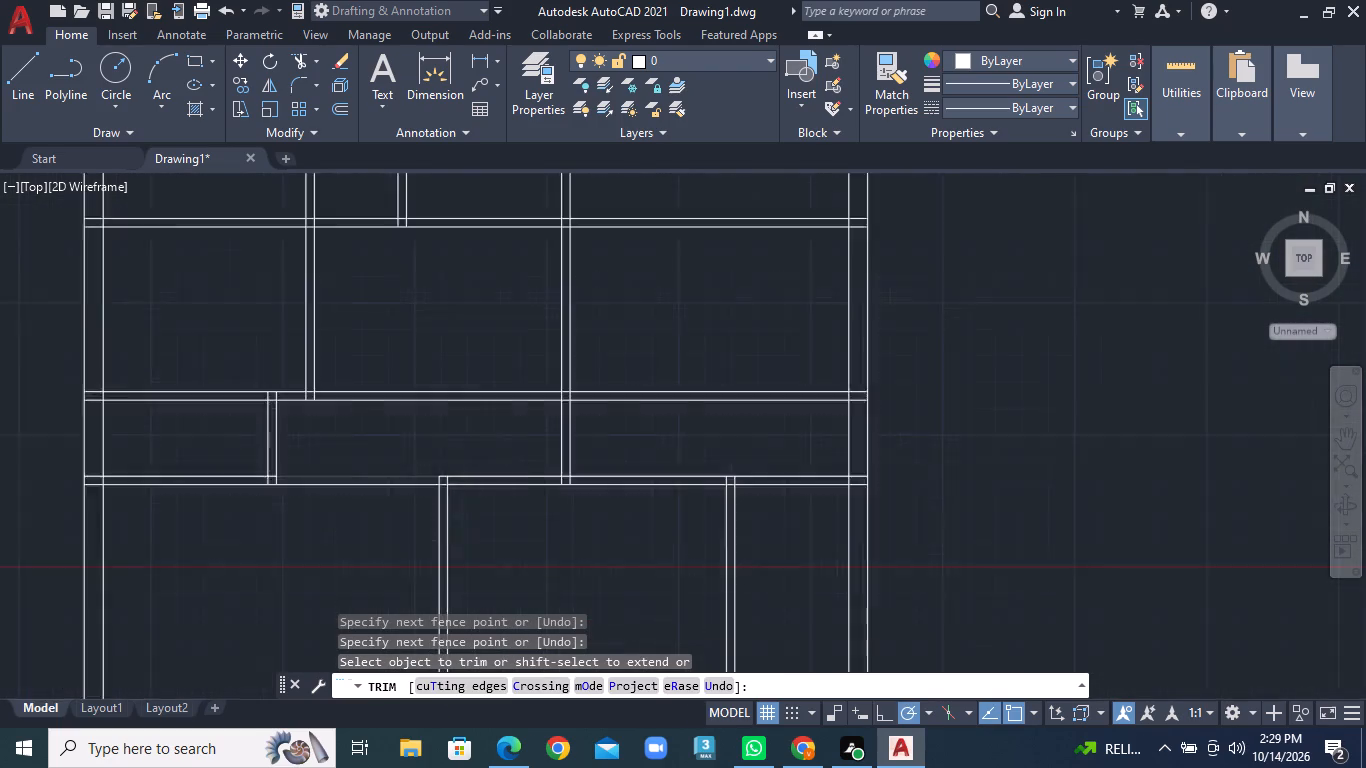
Trim the lowest and middle horizontal partitions across the central space, between the left-hand vertical partitions and the central ones.
middle_drag(620, 569, 631, 447)
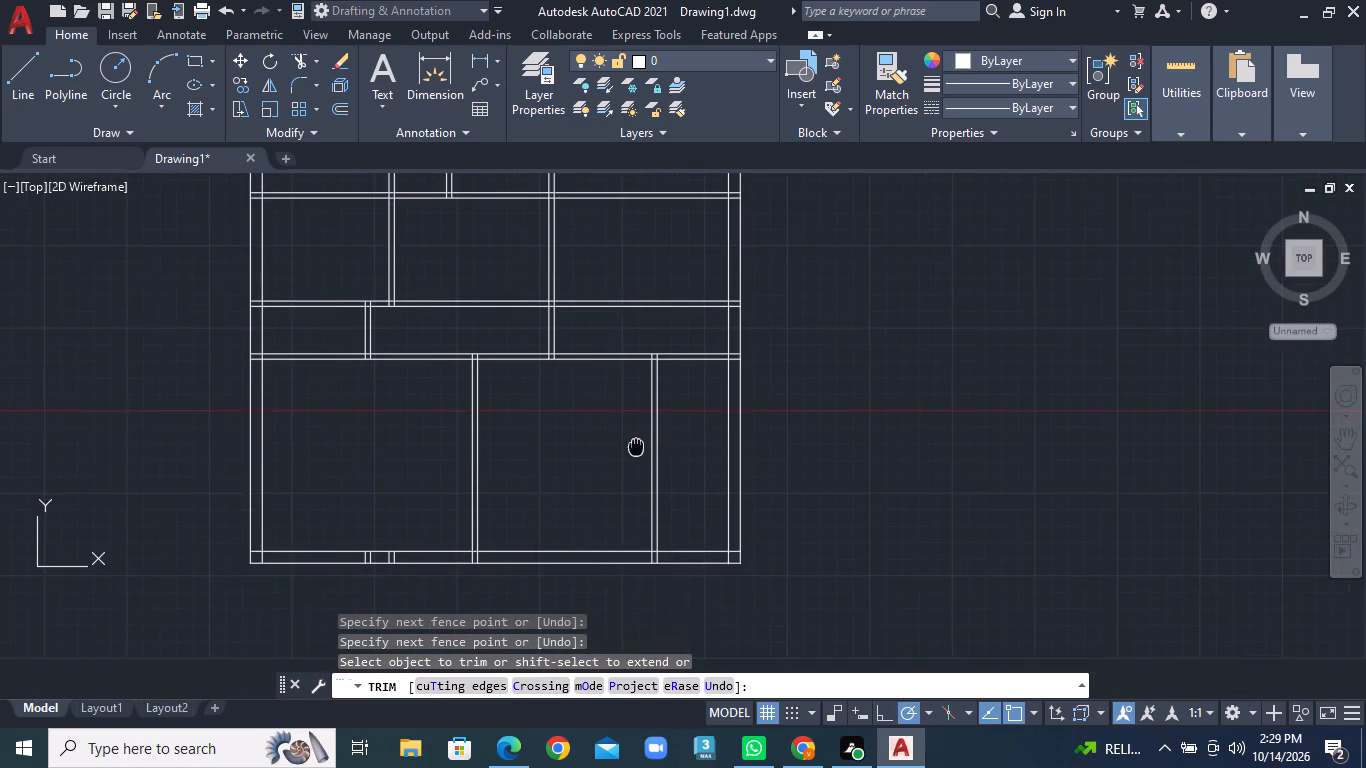
middle_drag(631, 447, 565, 514)
middle_drag(565, 514, 609, 525)
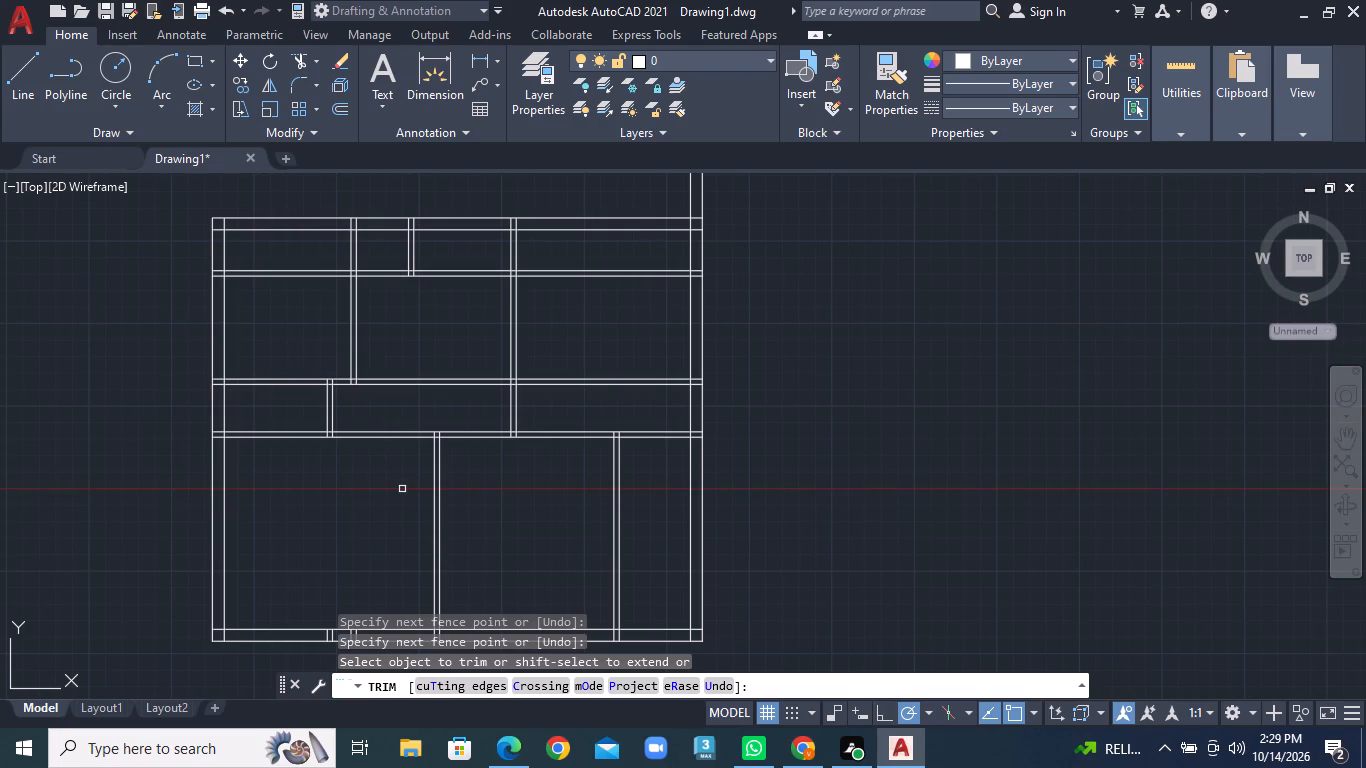
double_click(384, 448)
click(385, 427)
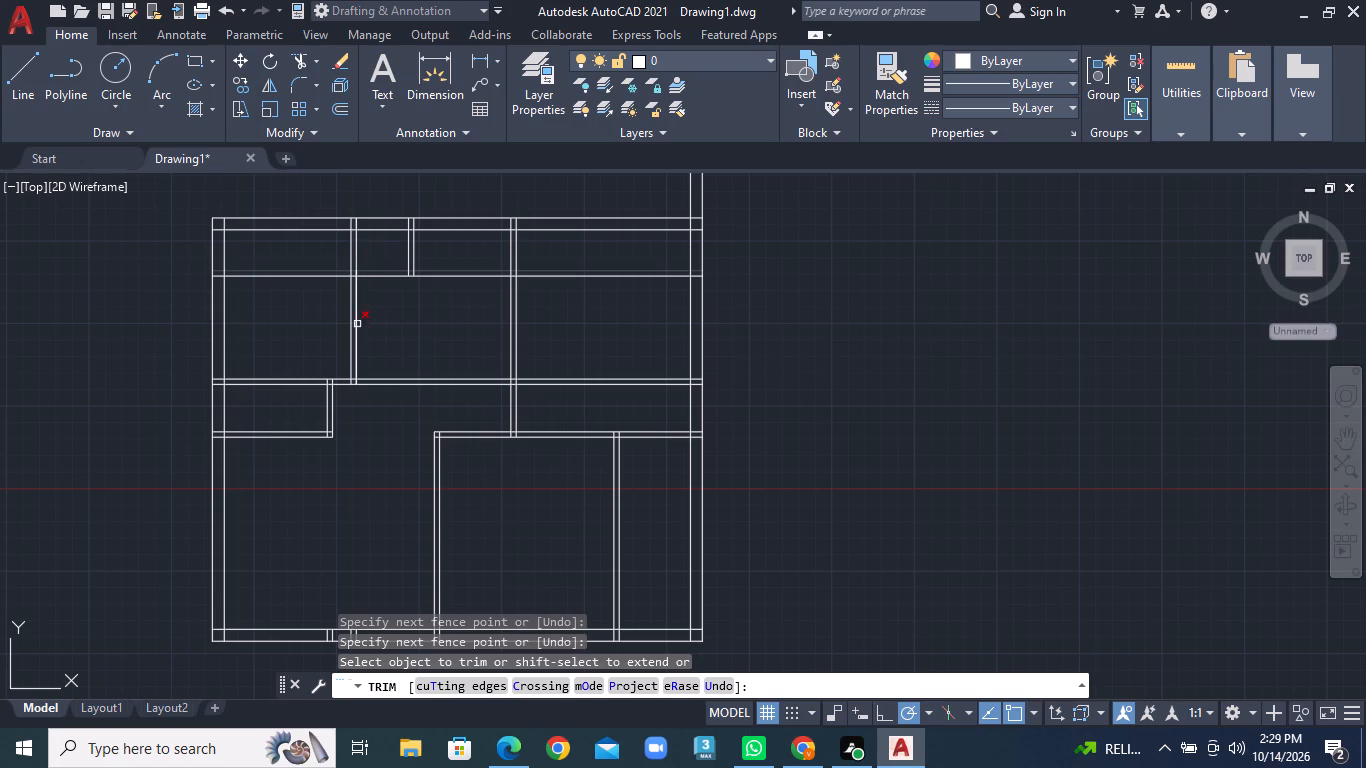
click(421, 397)
click(428, 355)
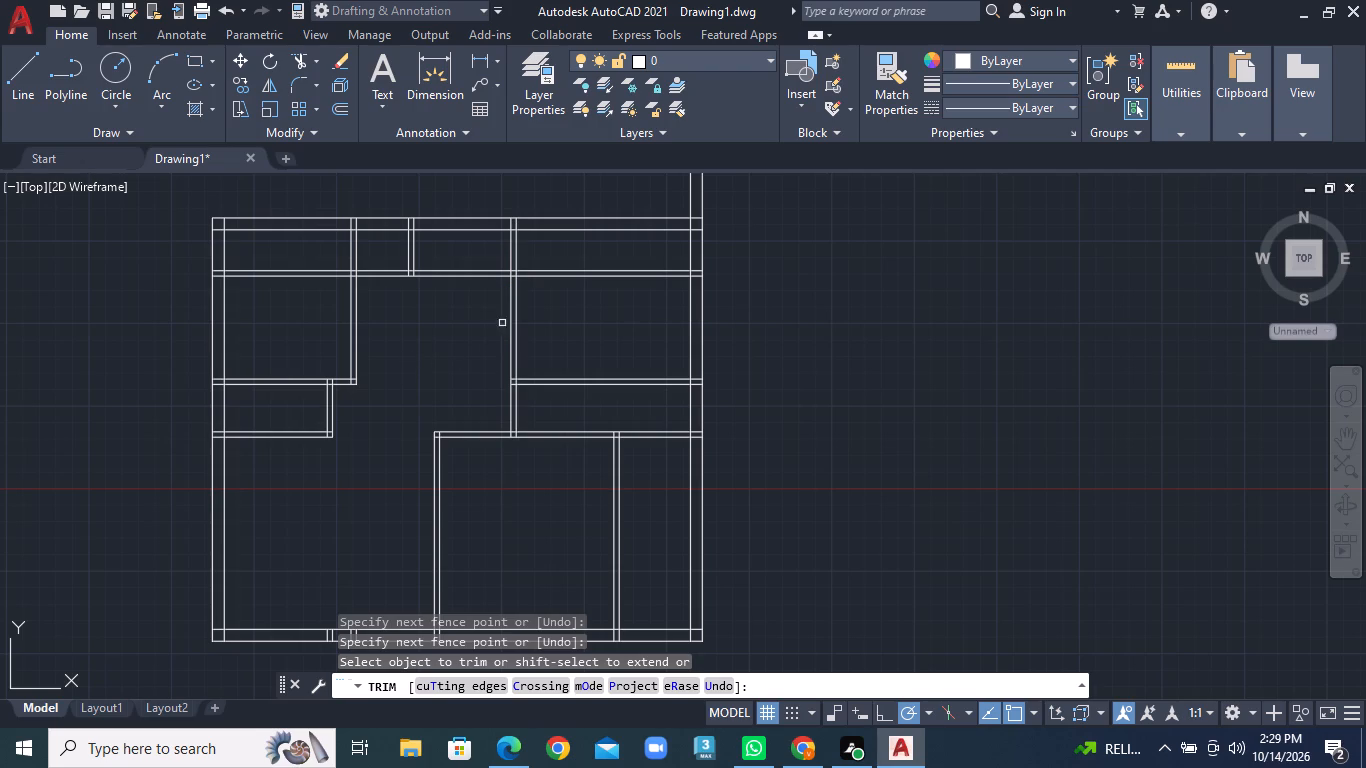
Trim the short end of the upper block's bottom outer wall line that crosses the right outer wall.
scroll(548, 454, down, 1)
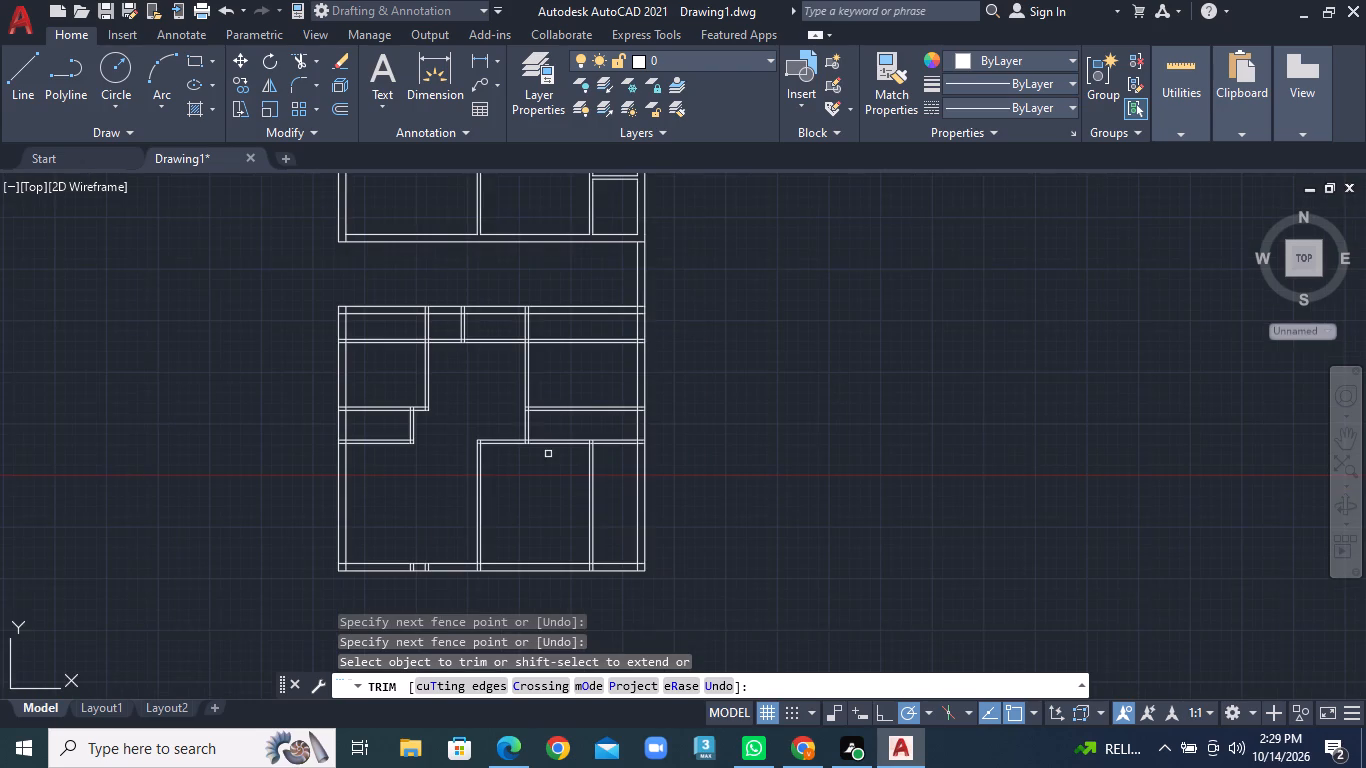
scroll(548, 455, down, 1)
middle_drag(551, 335, 460, 503)
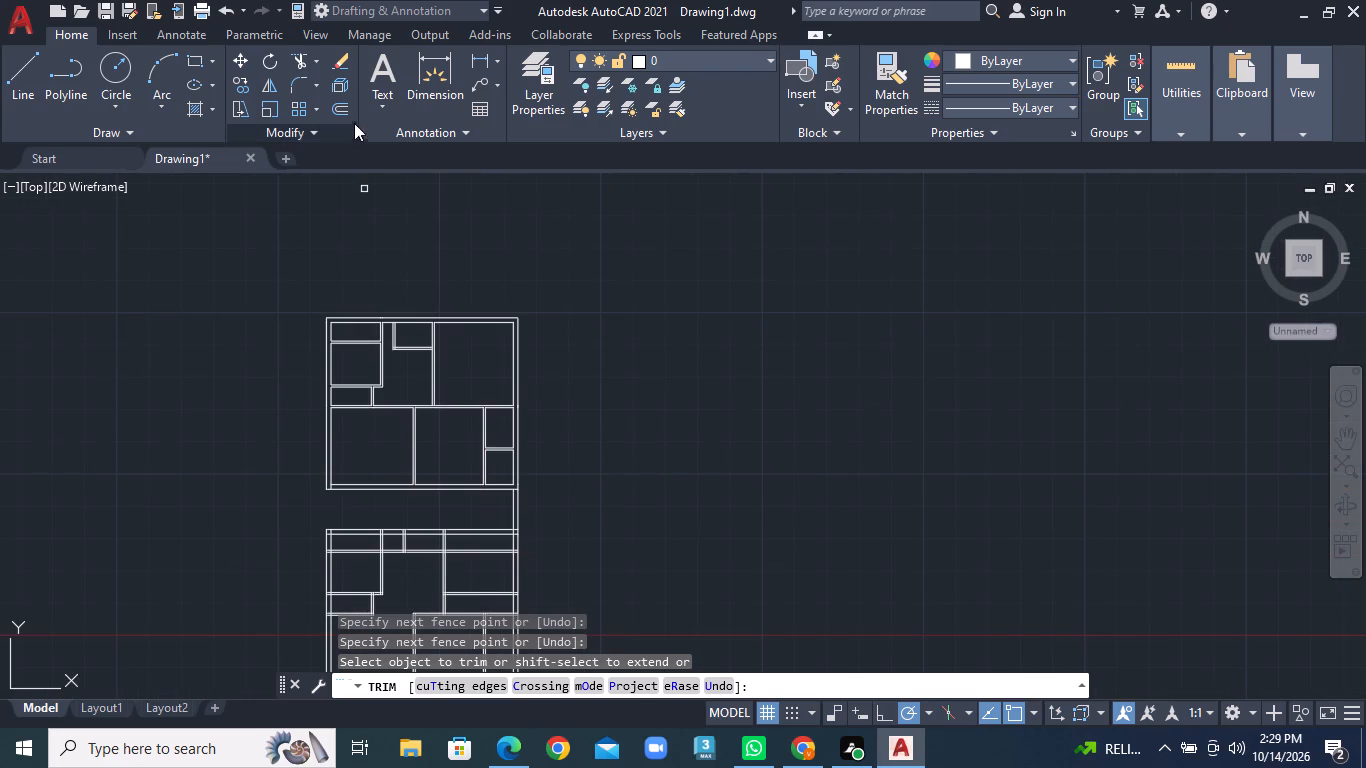
click(315, 56)
scroll(599, 503, up, 1)
scroll(503, 530, up, 1)
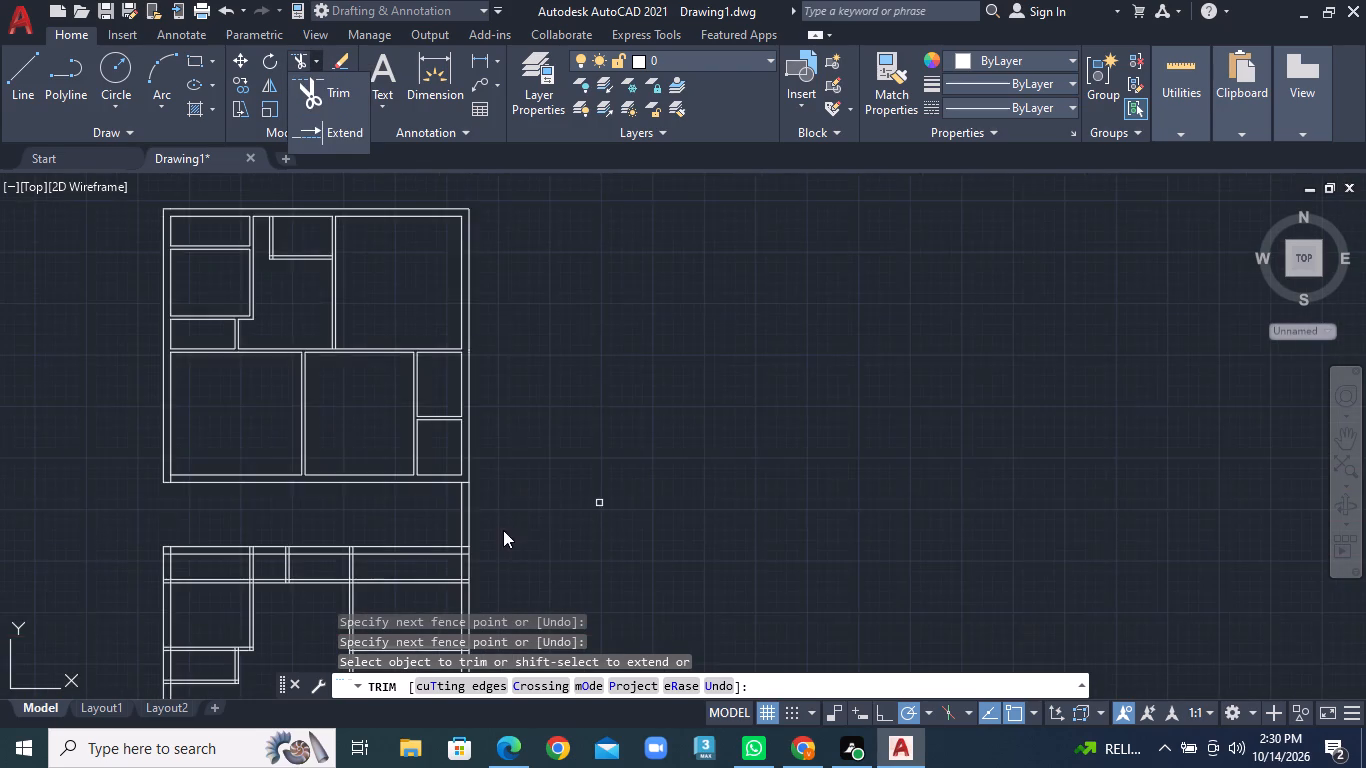
scroll(503, 530, up, 2)
scroll(414, 551, up, 2)
middle_drag(472, 551, 537, 544)
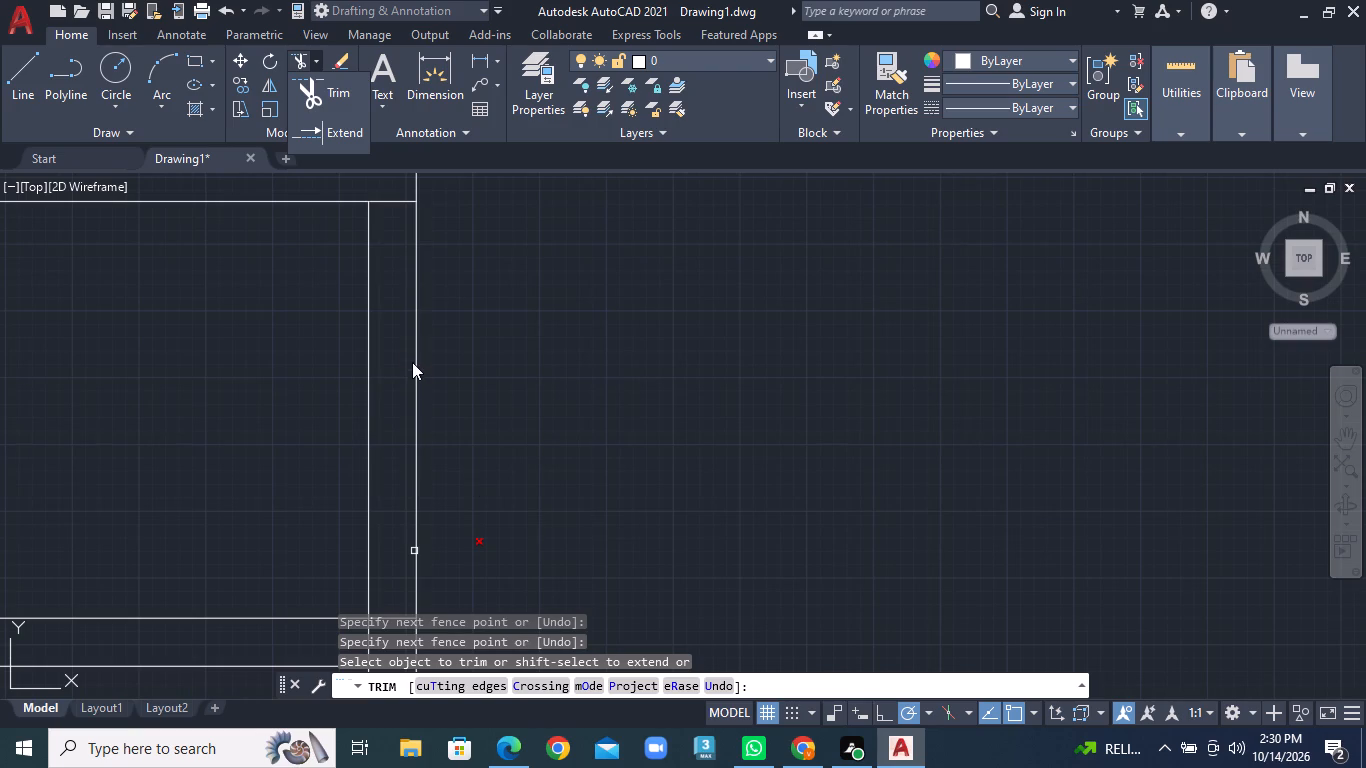
scroll(408, 331, down, 2)
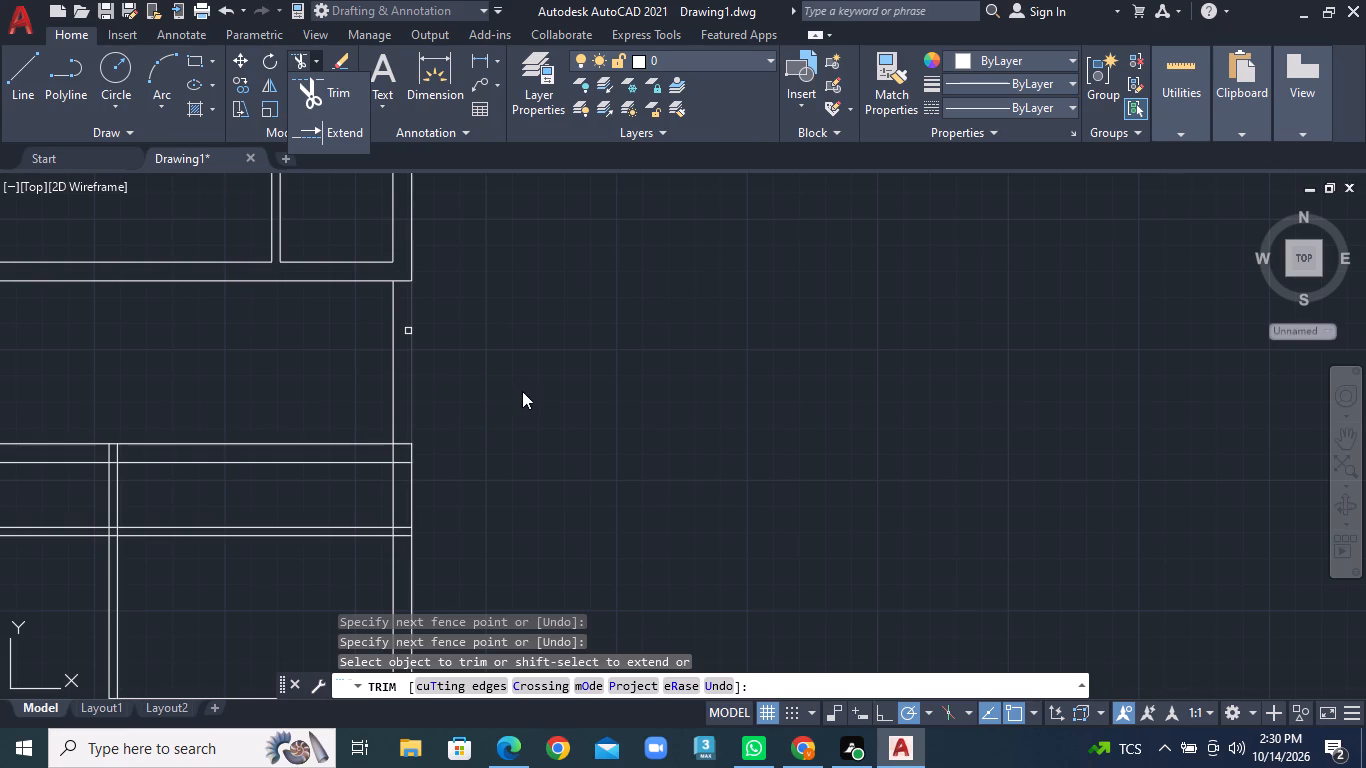
key(Escape)
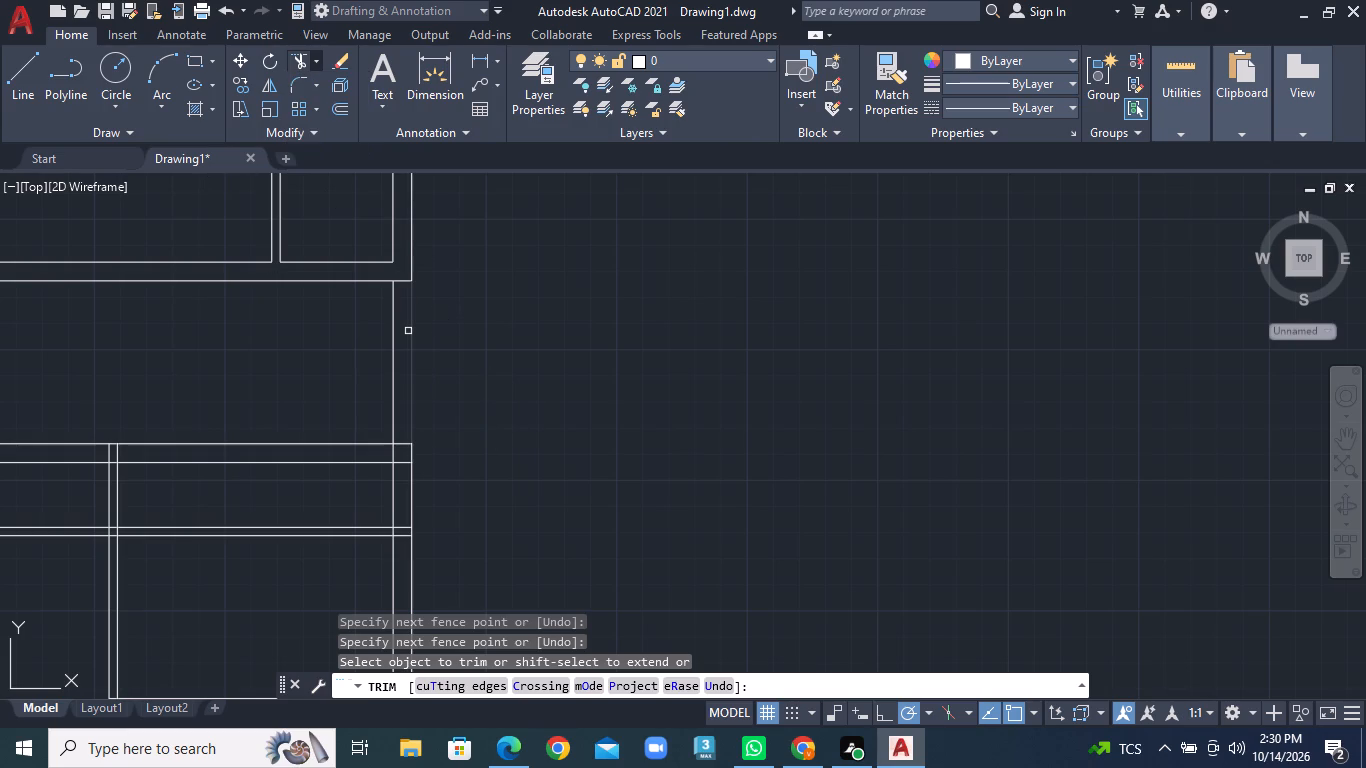
scroll(380, 340, up, 1)
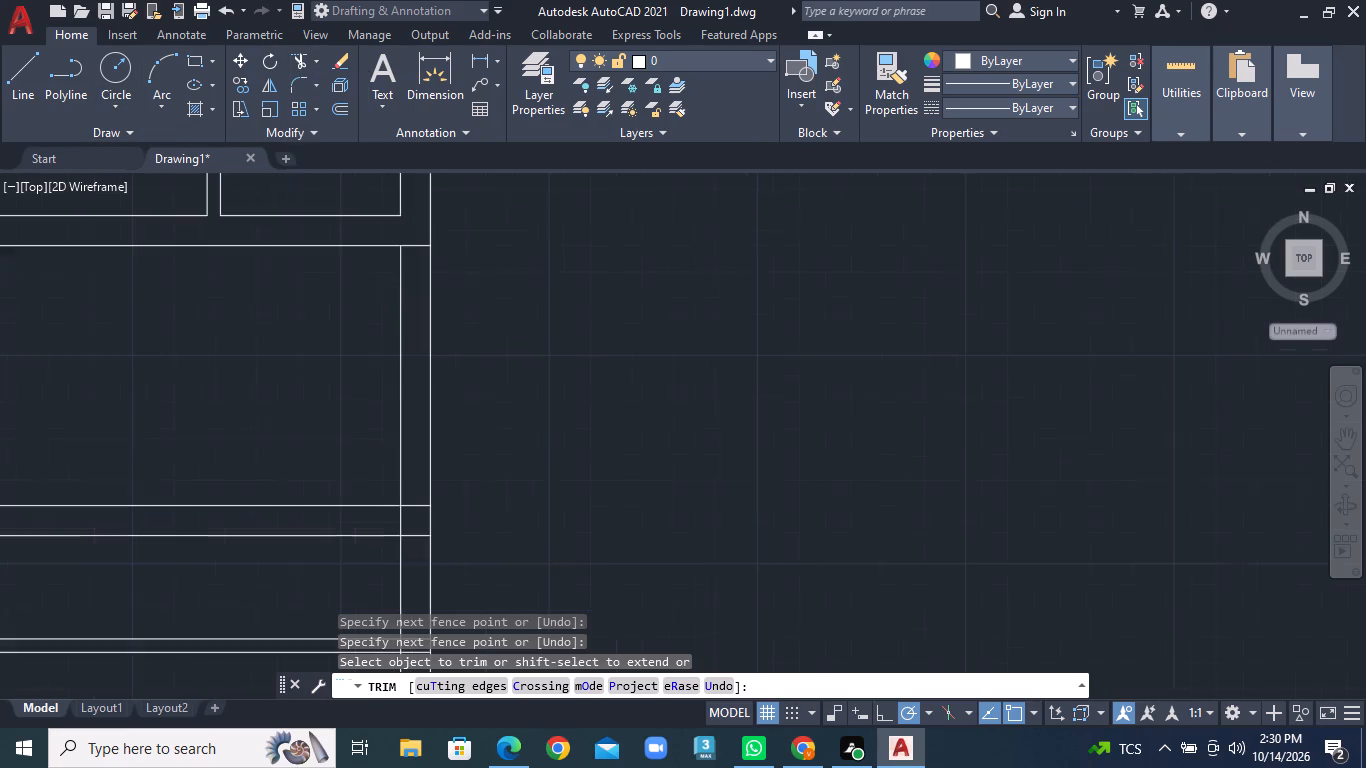
click(419, 230)
click(417, 265)
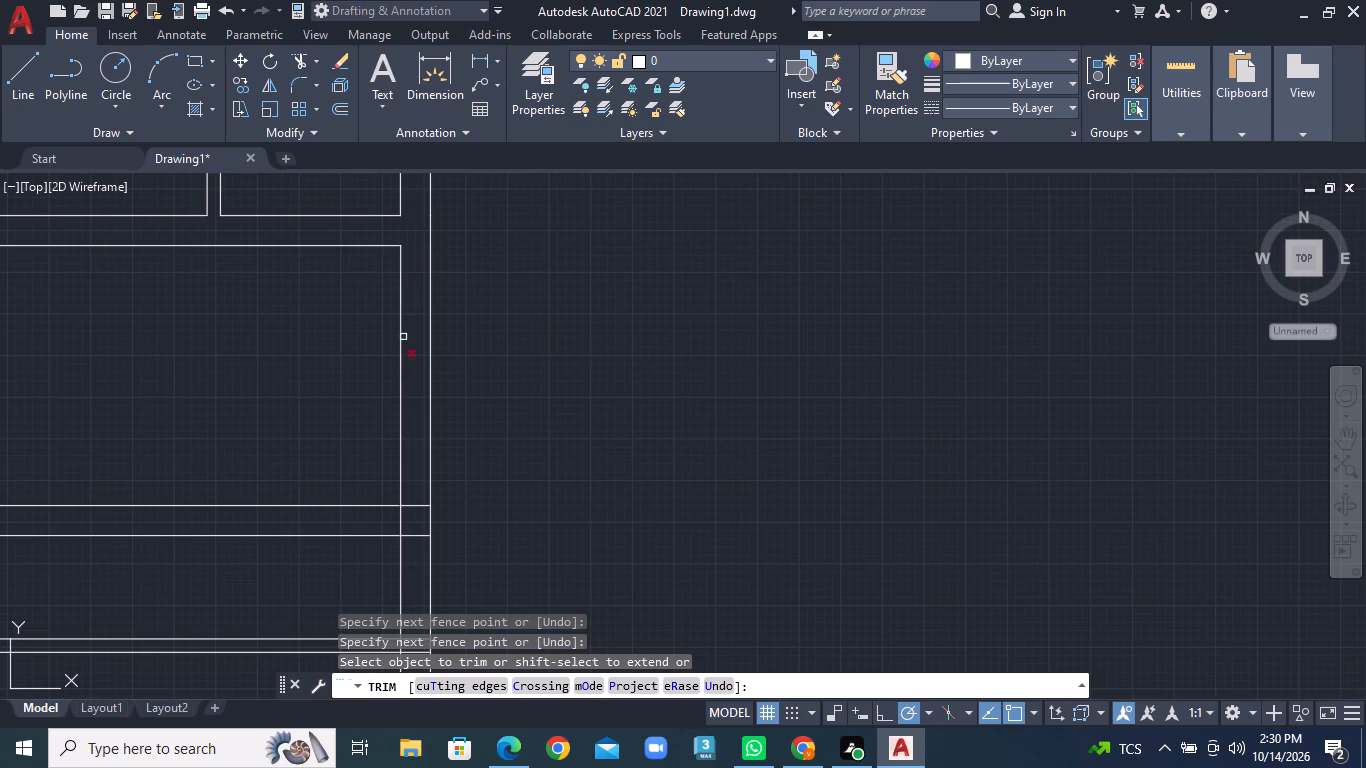
Open the junction of the lower block's top wall with the right outer wall by trimming the crossing line segments.
scroll(404, 506, down, 1)
middle_drag(512, 485, 697, 372)
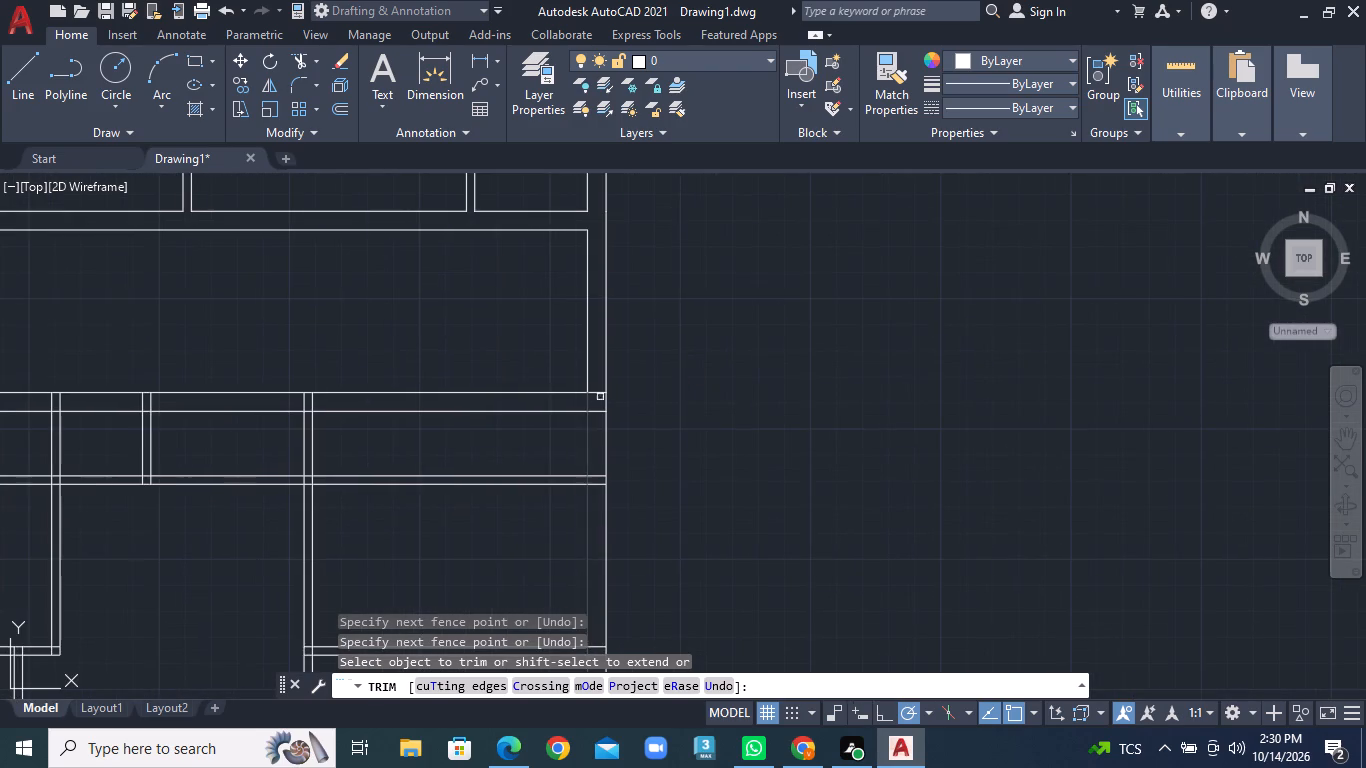
scroll(595, 398, up, 1)
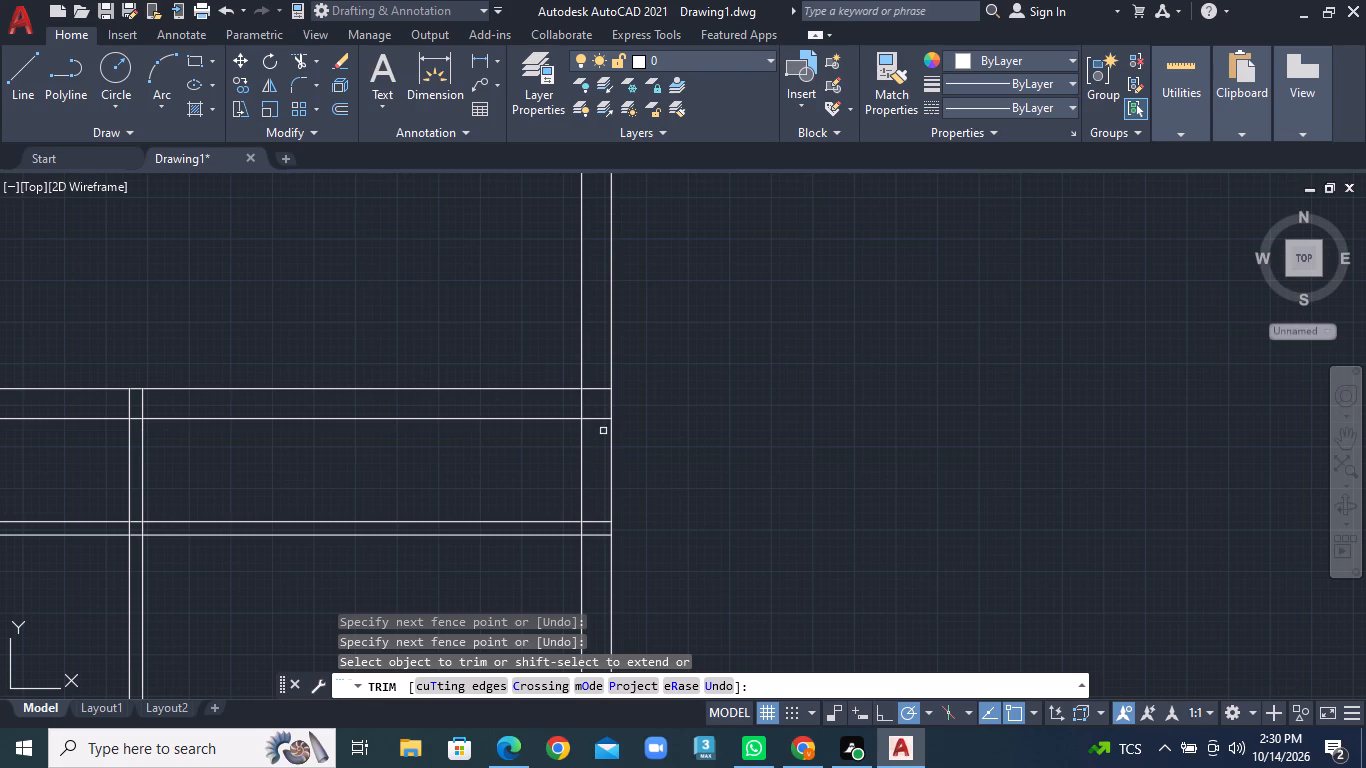
click(598, 431)
click(598, 373)
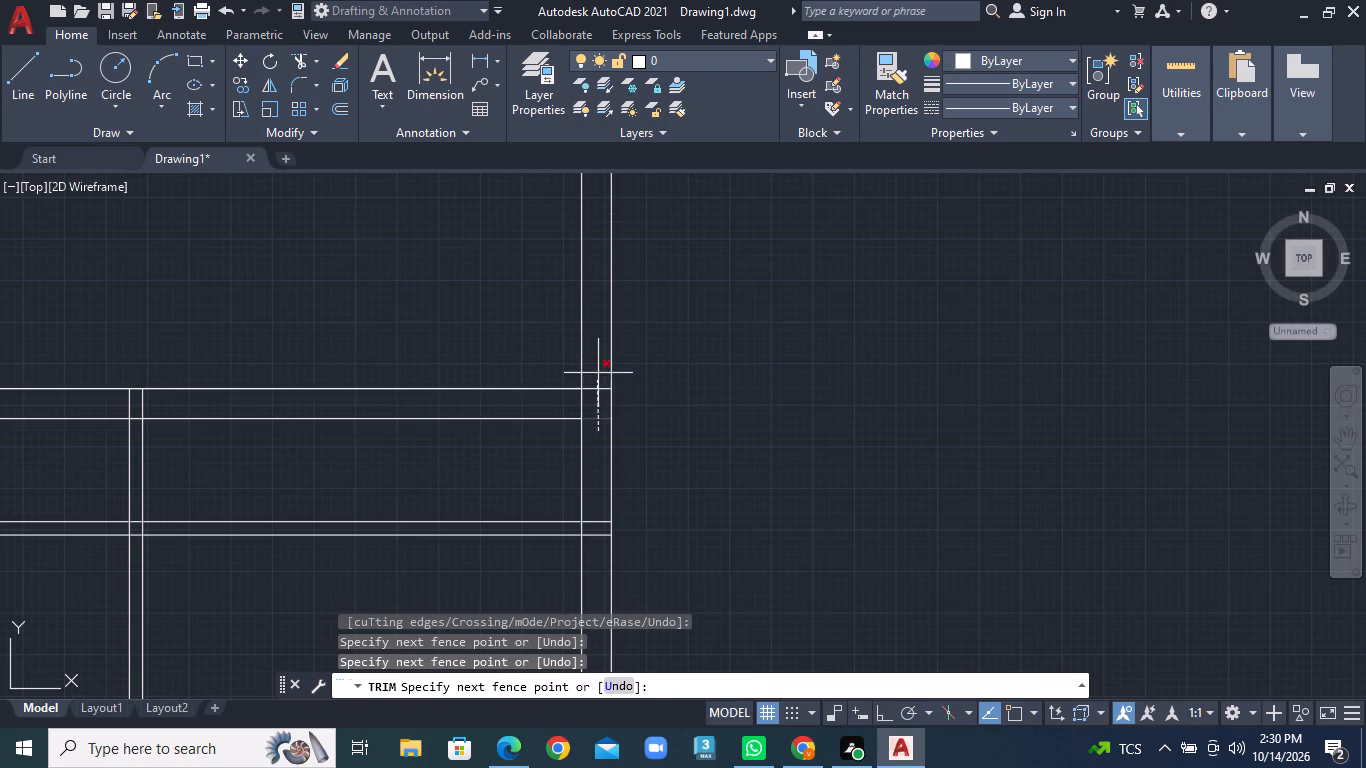
click(584, 405)
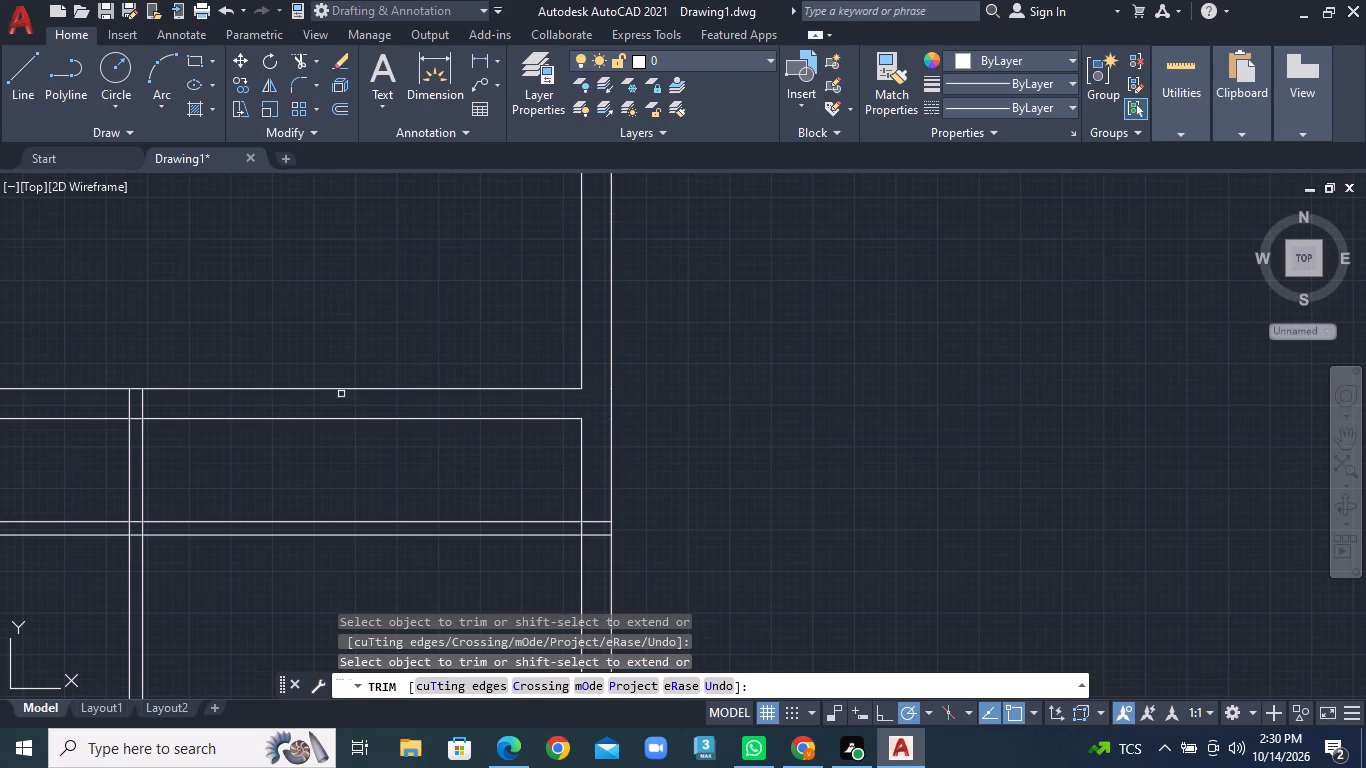
Join the central vertical partition to the lower block's top wall by trimming its stubs and the inner wall line across it.
click(119, 410)
click(183, 405)
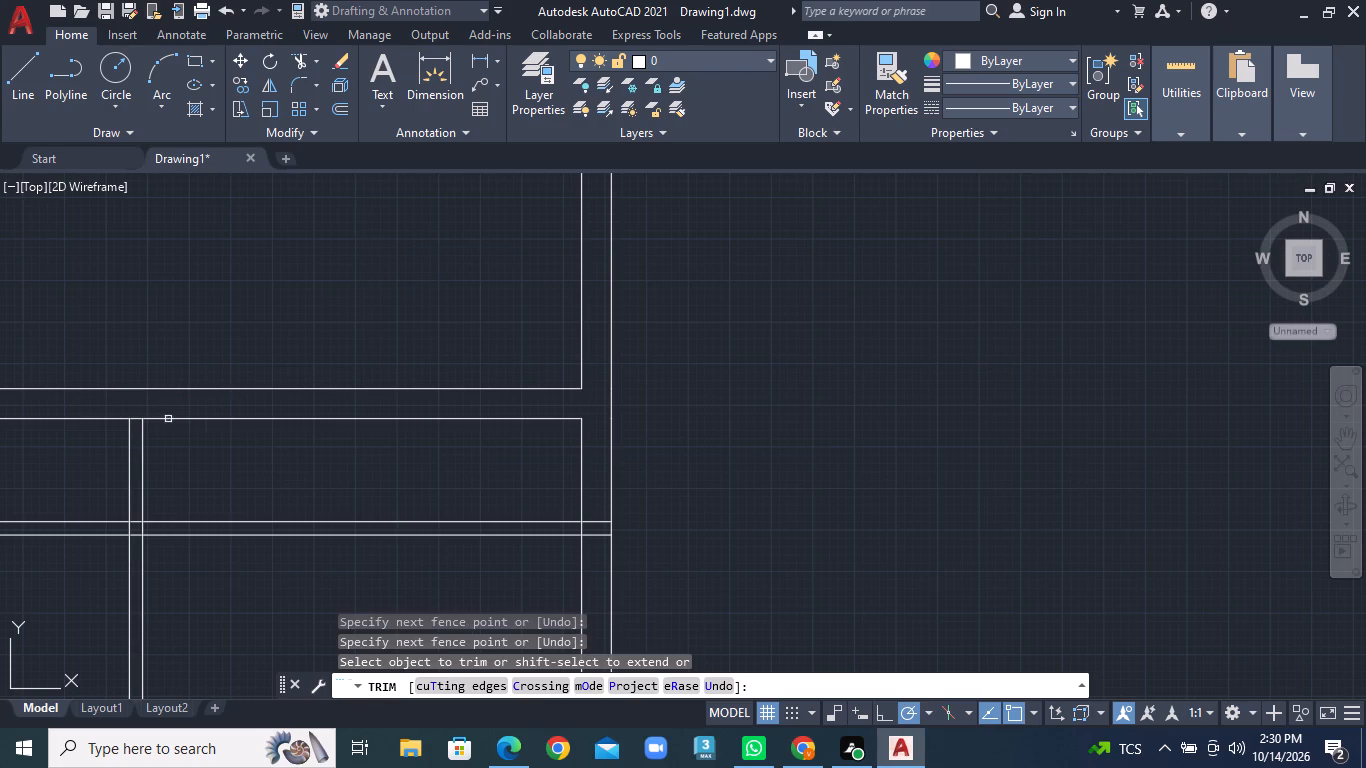
scroll(172, 429, up, 2)
scroll(229, 451, down, 4)
scroll(350, 514, down, 2)
middle_drag(362, 512, 558, 434)
scroll(525, 414, up, 4)
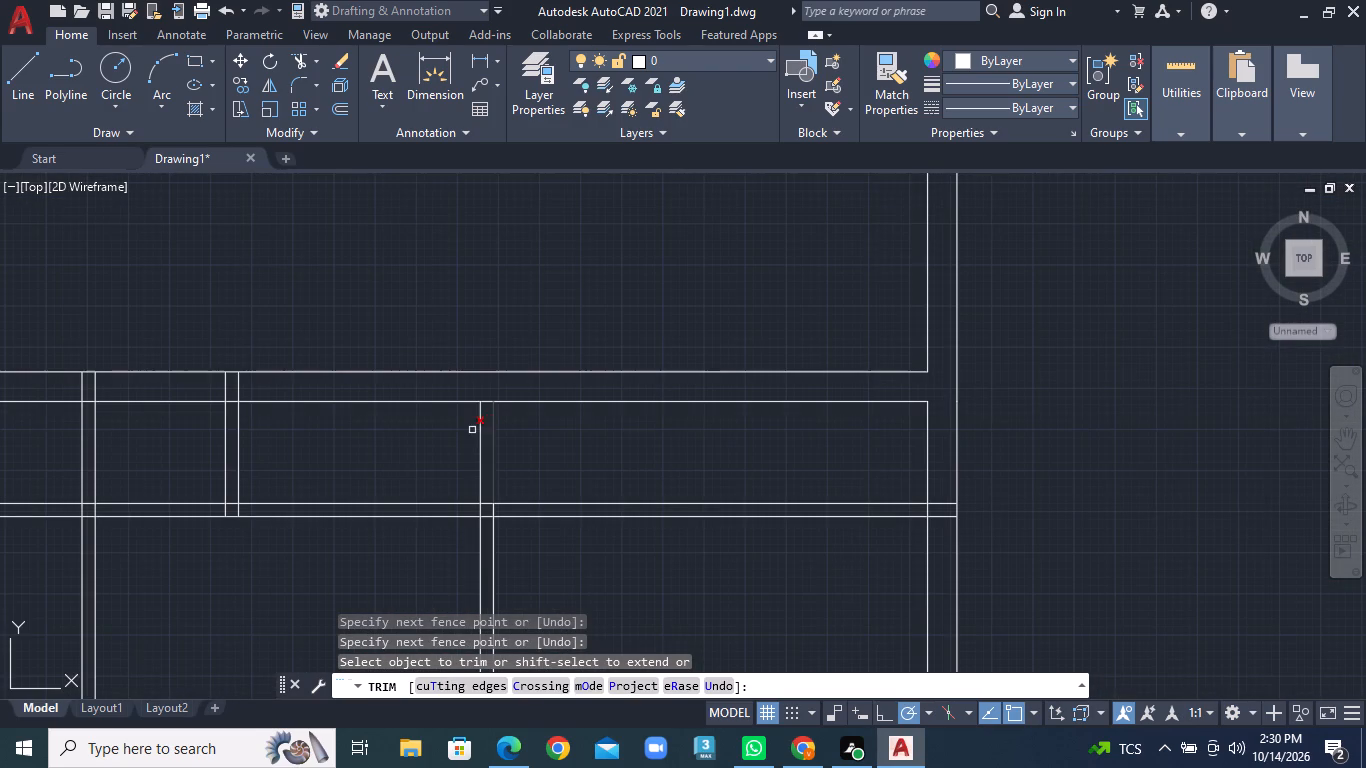
click(490, 413)
click(489, 400)
Trim the crossing segments where the short and left vertical partitions meet the lower block's top wall.
scroll(193, 397, up, 4)
click(201, 370)
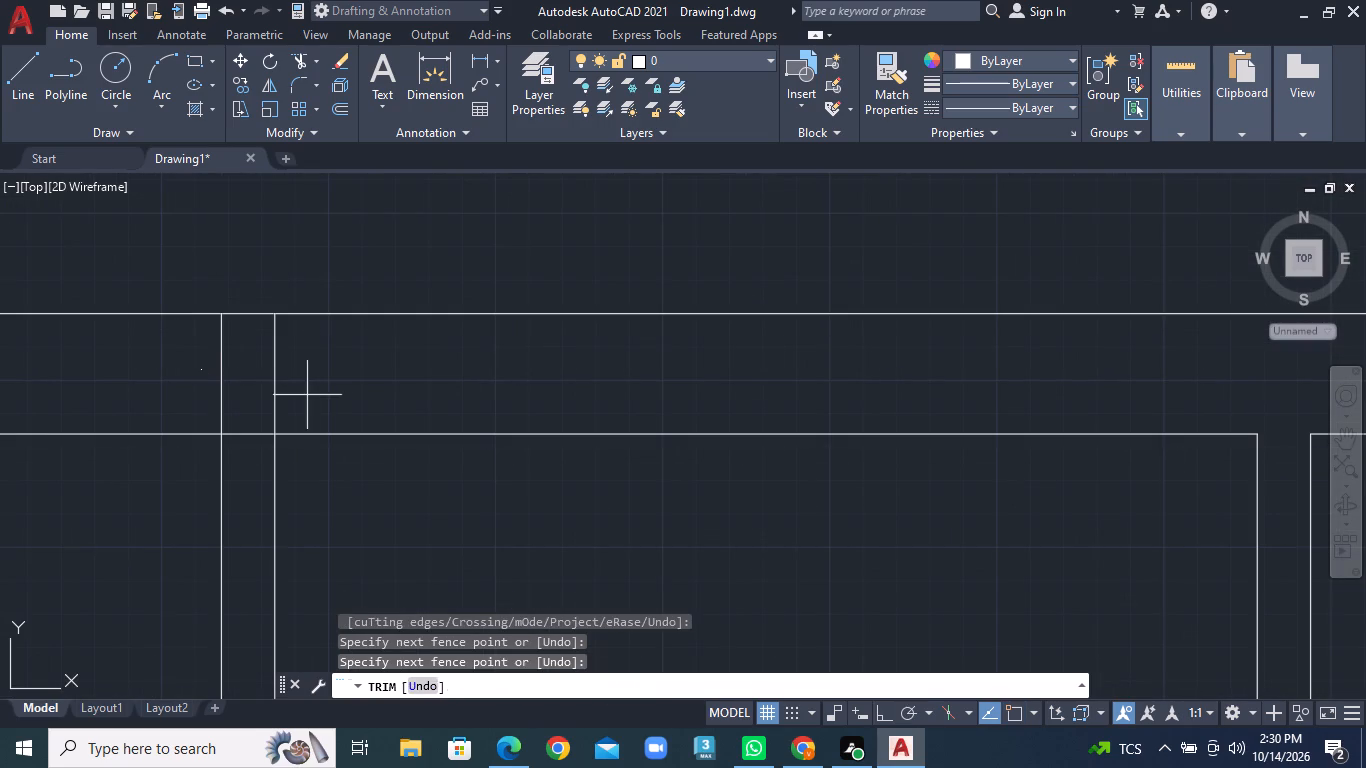
click(314, 396)
click(247, 415)
click(248, 490)
scroll(248, 490, down, 3)
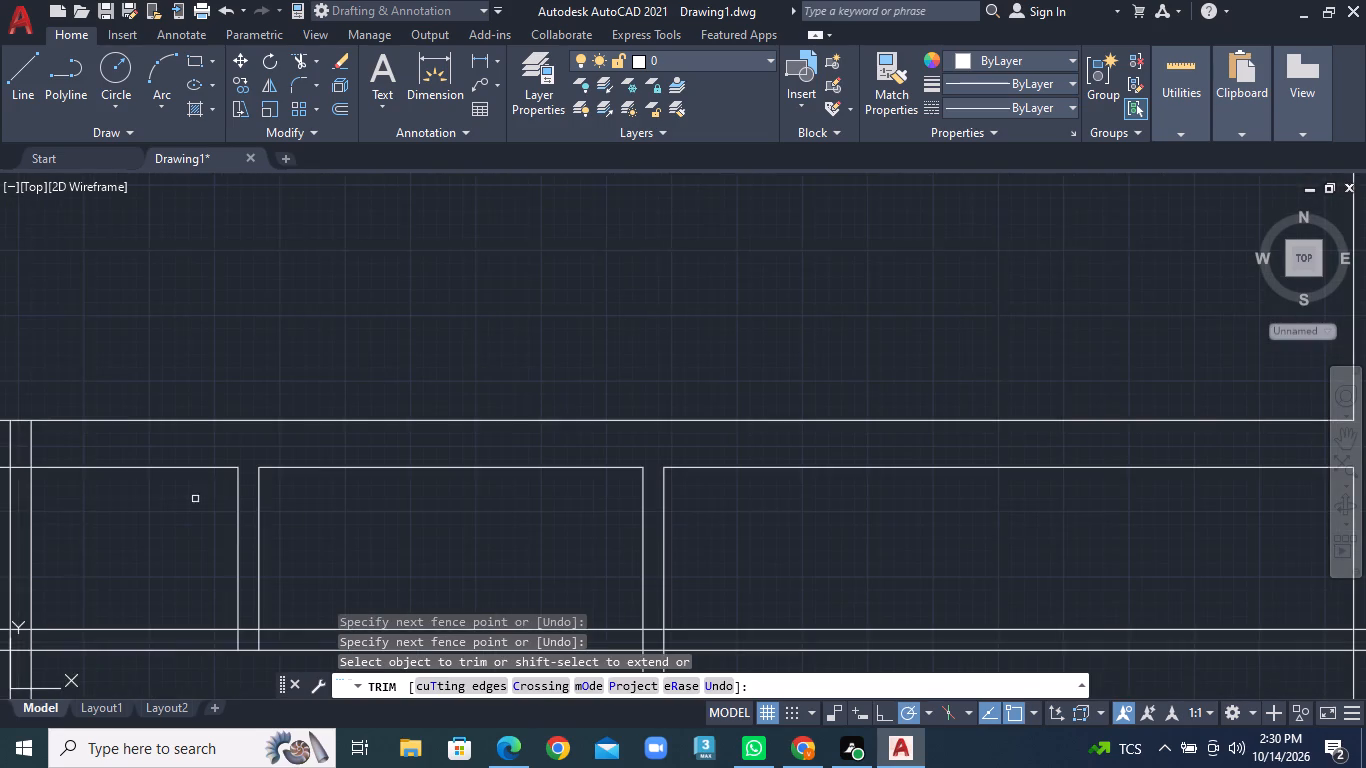
middle_drag(185, 500, 643, 478)
click(410, 423)
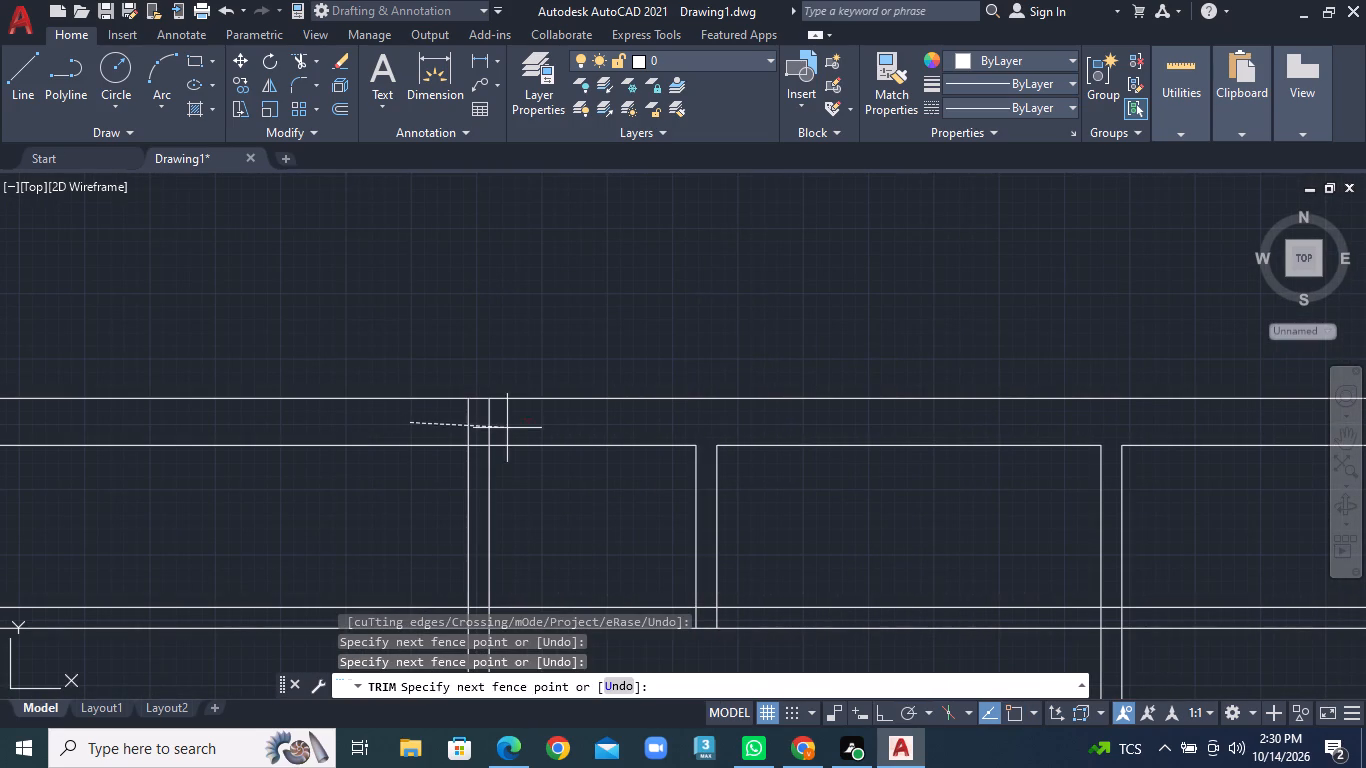
click(519, 430)
click(482, 446)
scroll(462, 459, down, 1)
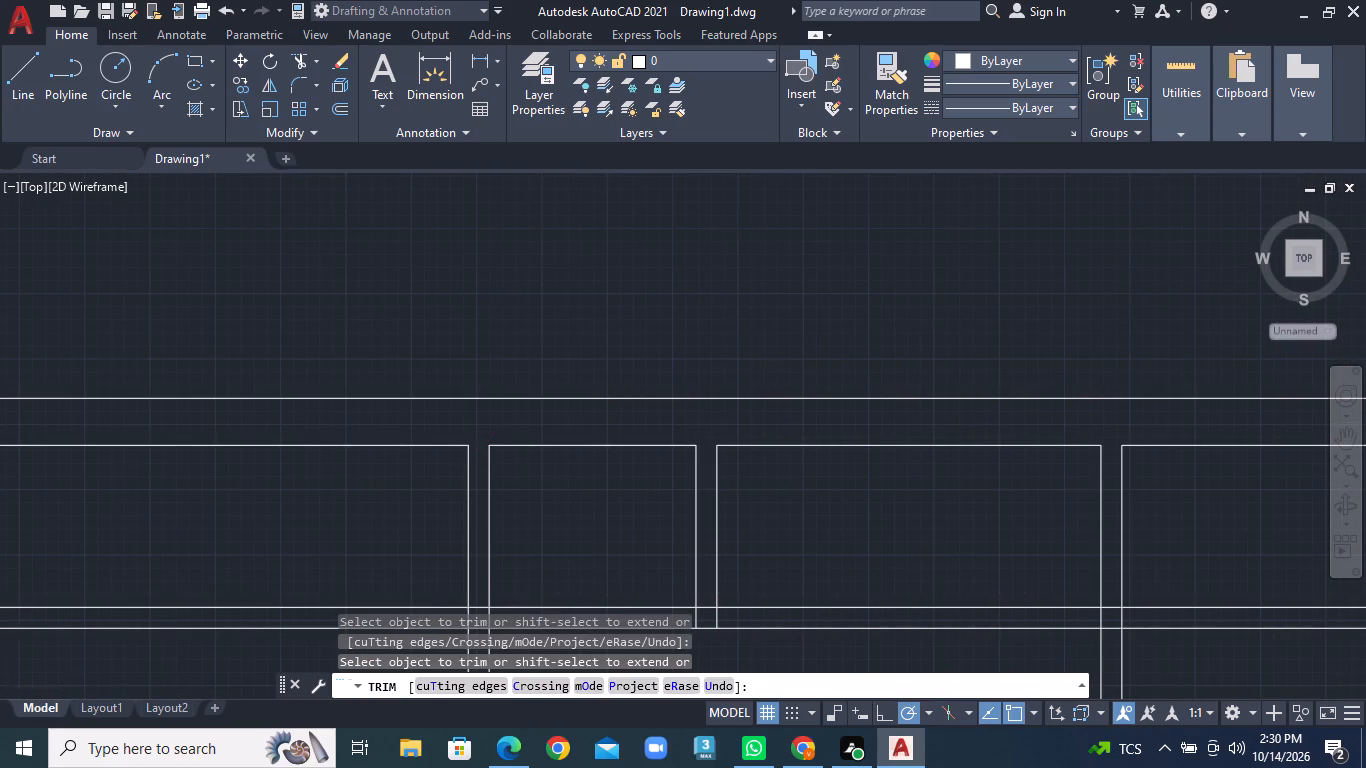
Clean up the lower block's top-left outer corner by trimming the inner wall lines that run into the wall thickness.
scroll(462, 459, down, 1)
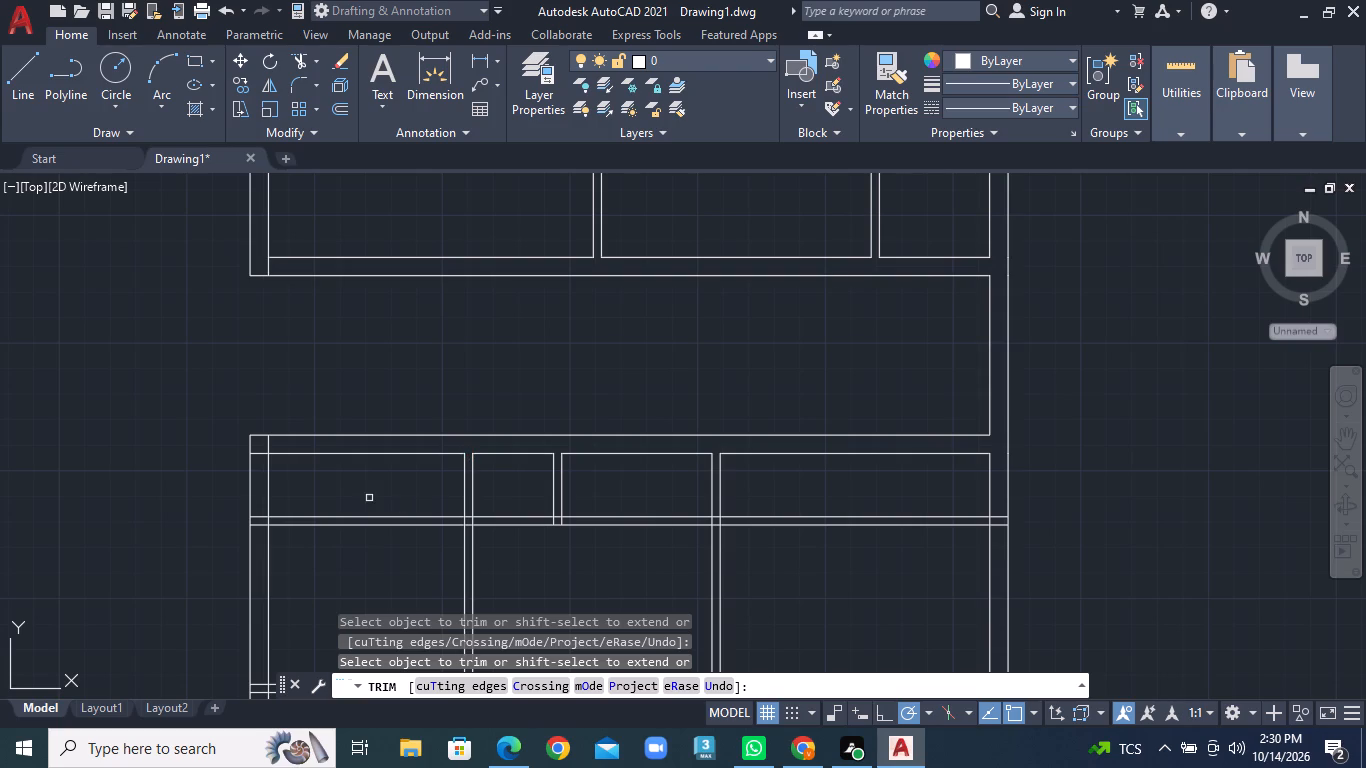
scroll(286, 449, up, 2)
click(223, 445)
click(297, 447)
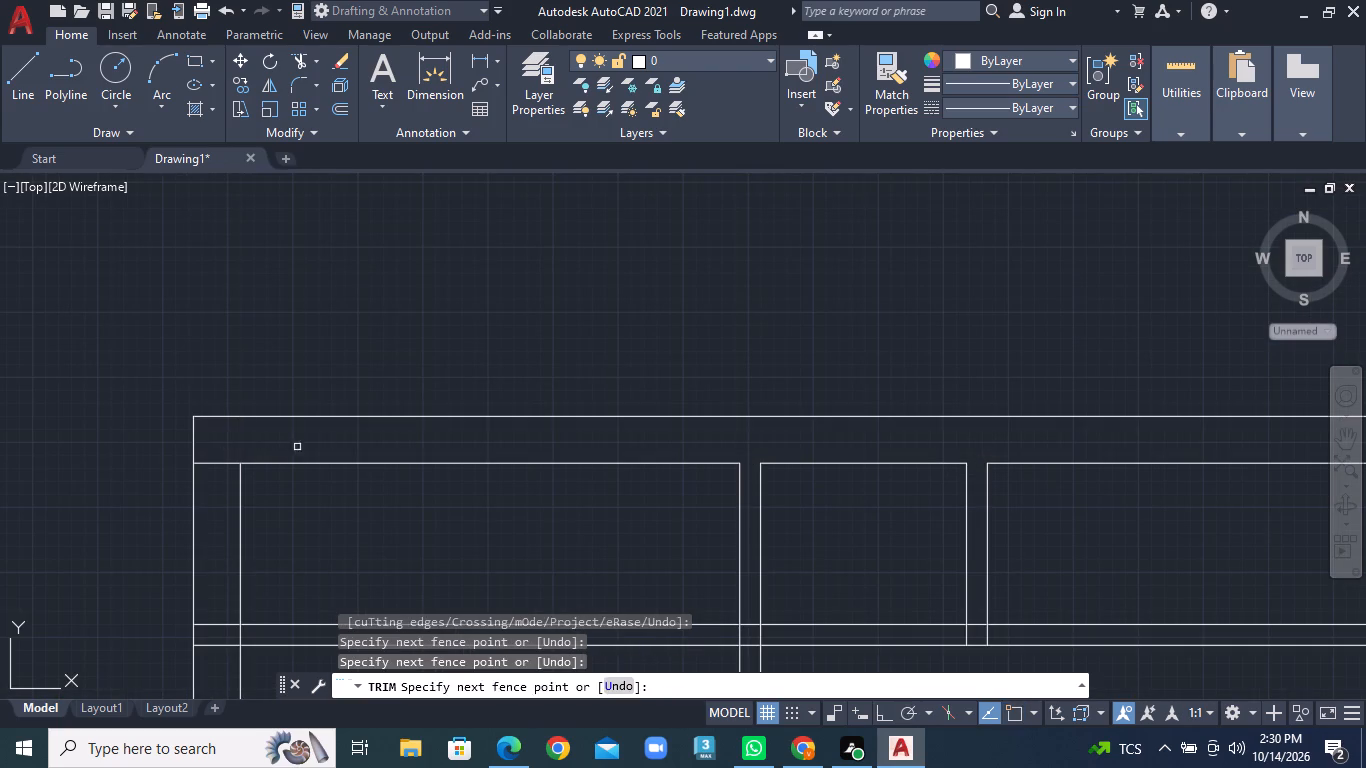
click(215, 443)
click(217, 490)
Trim the crossing segments where the lower block's uppermost horizontal partition meets the left outer wall.
scroll(305, 509, down, 1)
middle_drag(450, 532, 447, 384)
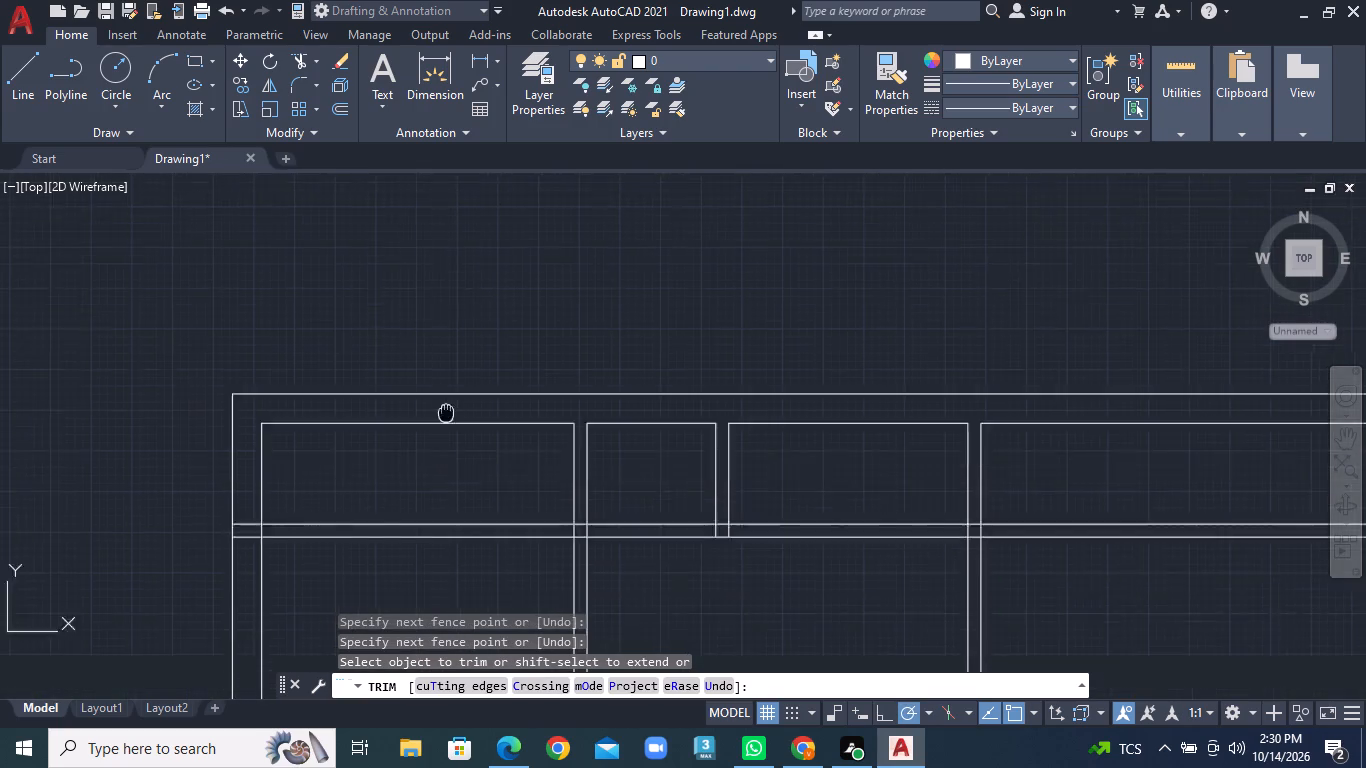
middle_drag(447, 384, 447, 250)
scroll(263, 281, up, 2)
click(239, 311)
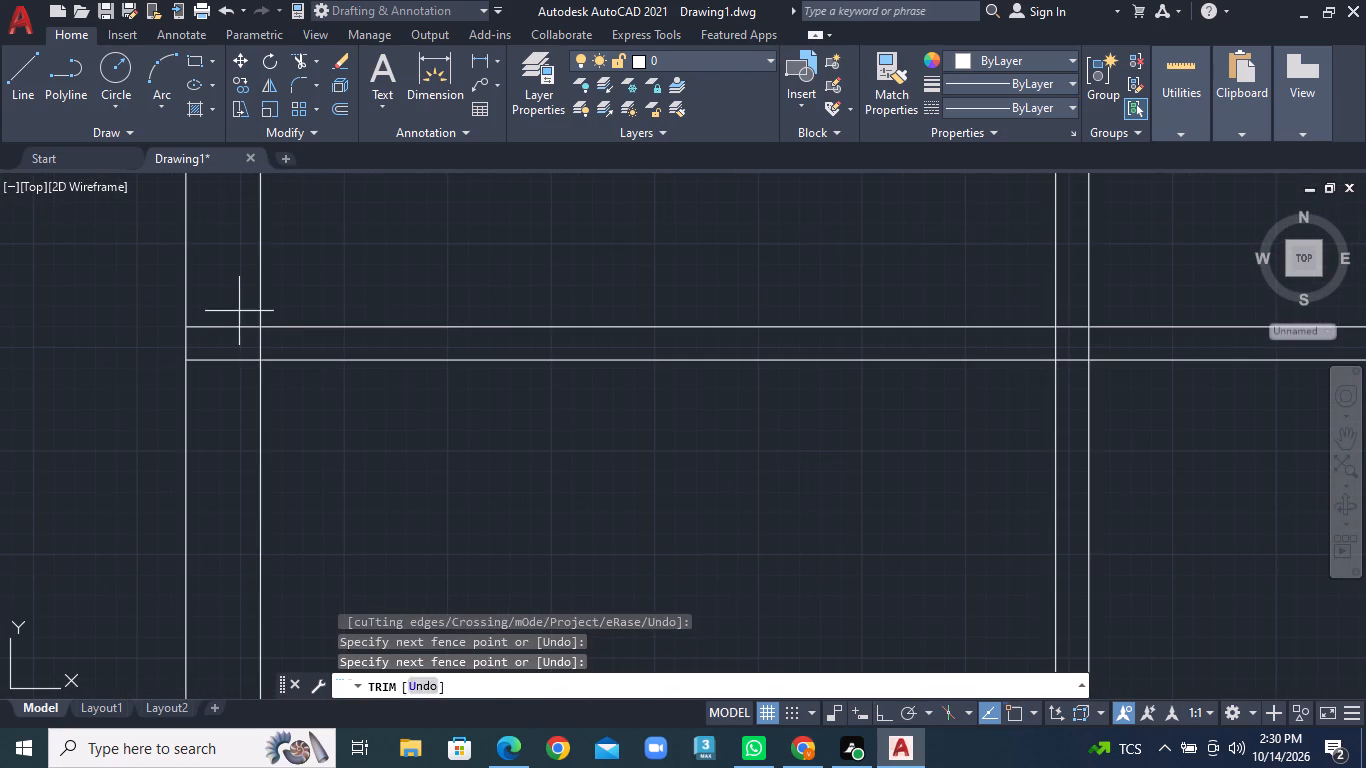
click(230, 384)
click(233, 351)
click(284, 351)
Trim the crossing segments where the lower block's left vertical partition intersects the uppermost horizontal partition, leaving an open cross junction.
scroll(359, 348, down, 2)
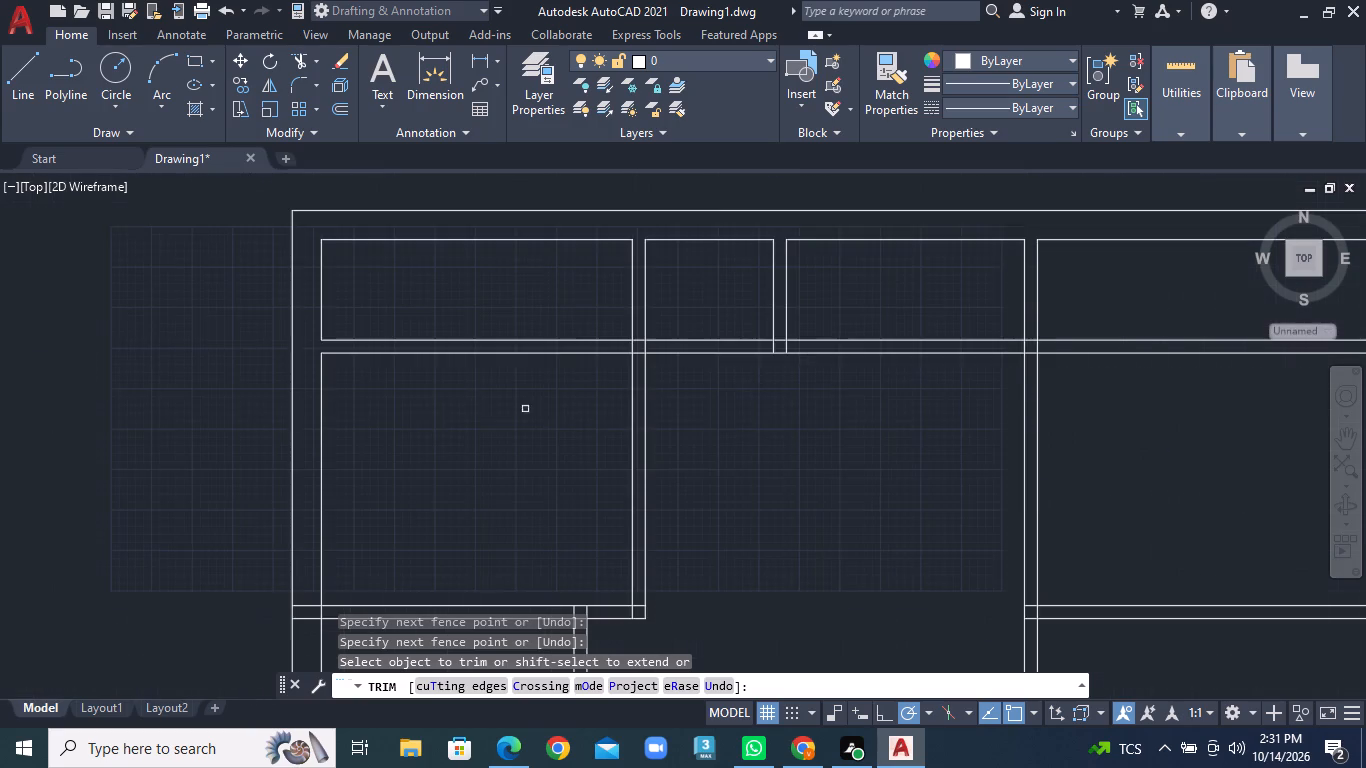
middle_drag(713, 413, 289, 440)
scroll(188, 342, up, 2)
scroll(255, 403, up, 1)
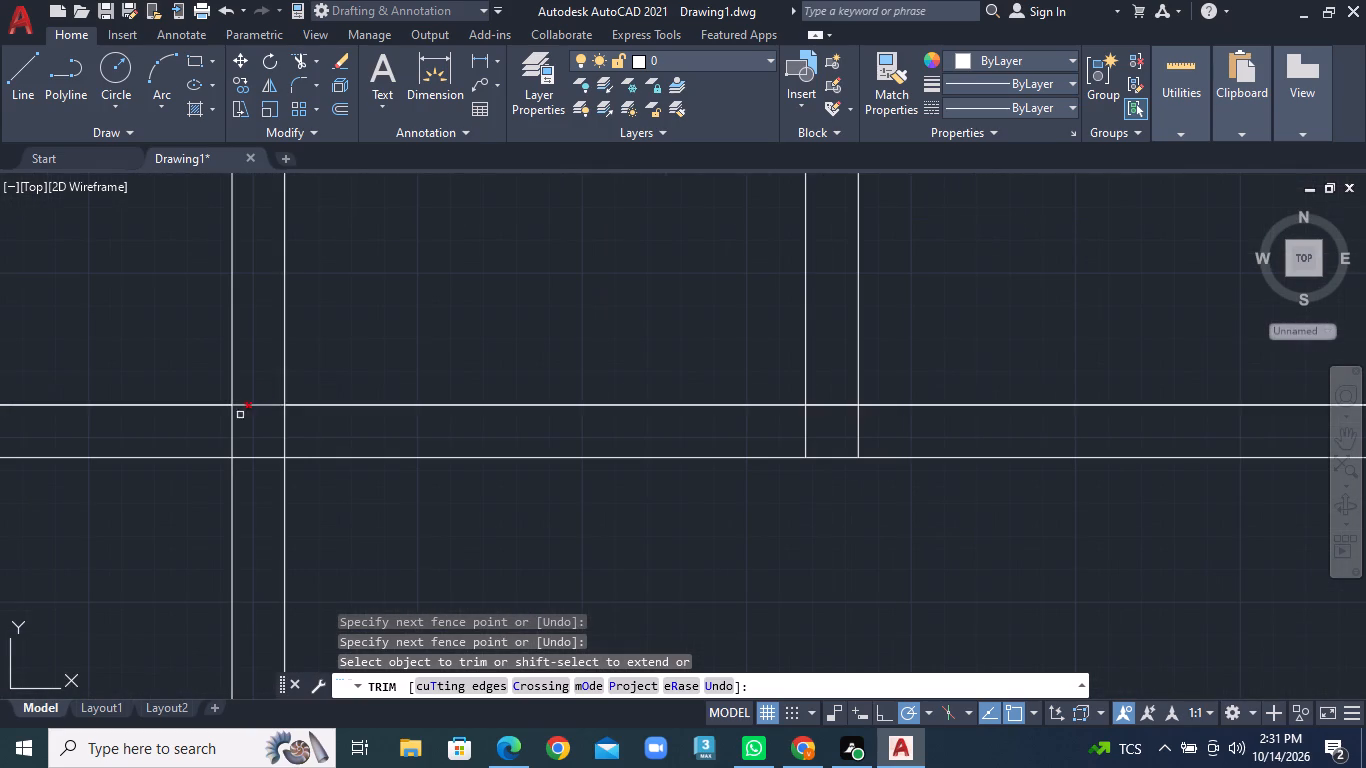
click(198, 421)
click(349, 432)
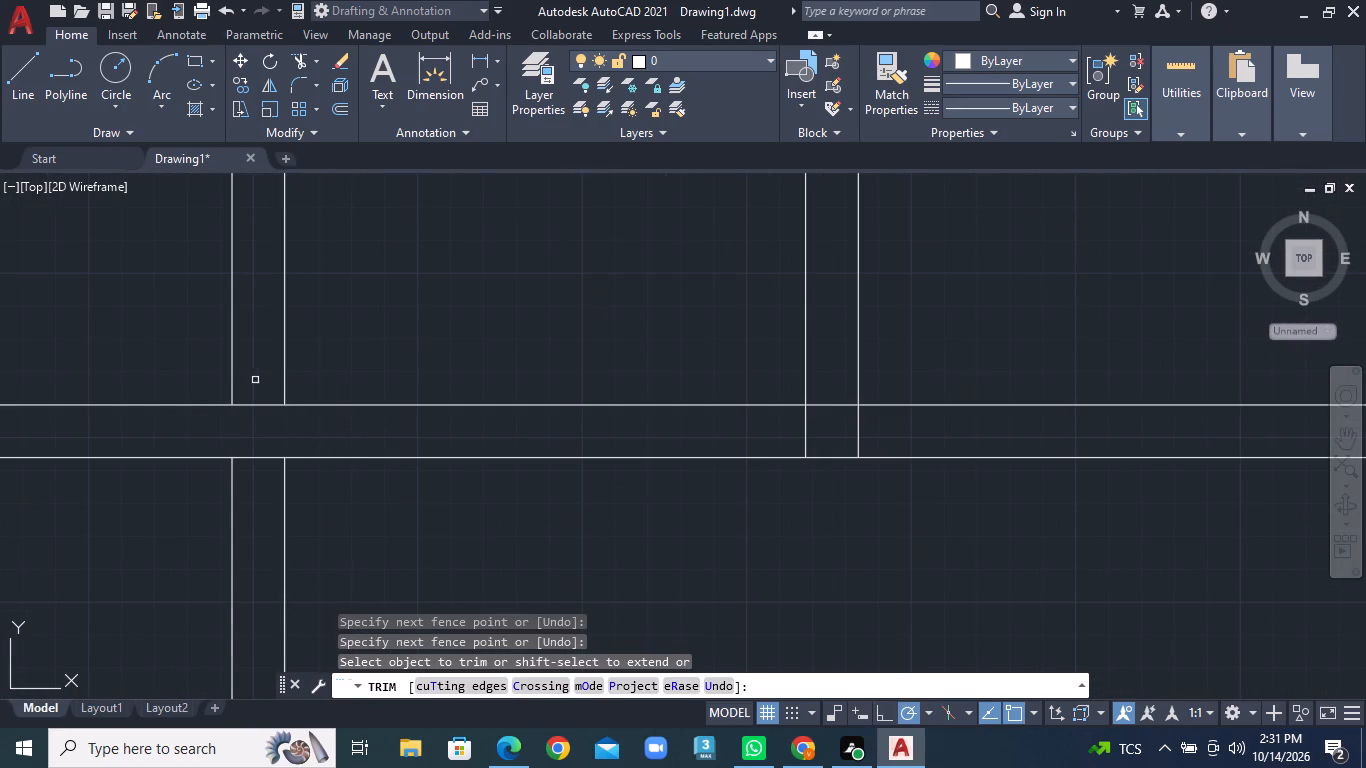
click(257, 380)
click(272, 470)
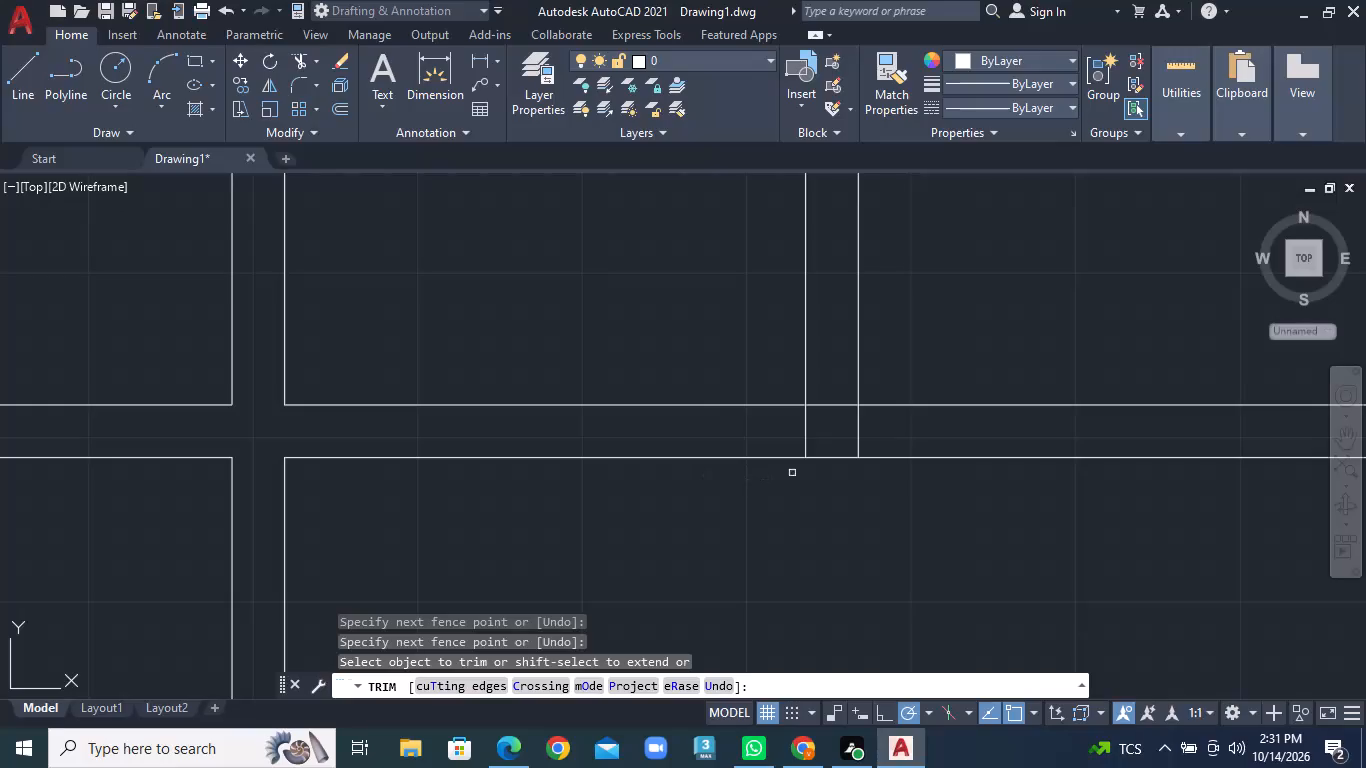
Trim the short vertical partition's two line ends out of the uppermost horizontal partition's thickness.
click(791, 433)
click(888, 436)
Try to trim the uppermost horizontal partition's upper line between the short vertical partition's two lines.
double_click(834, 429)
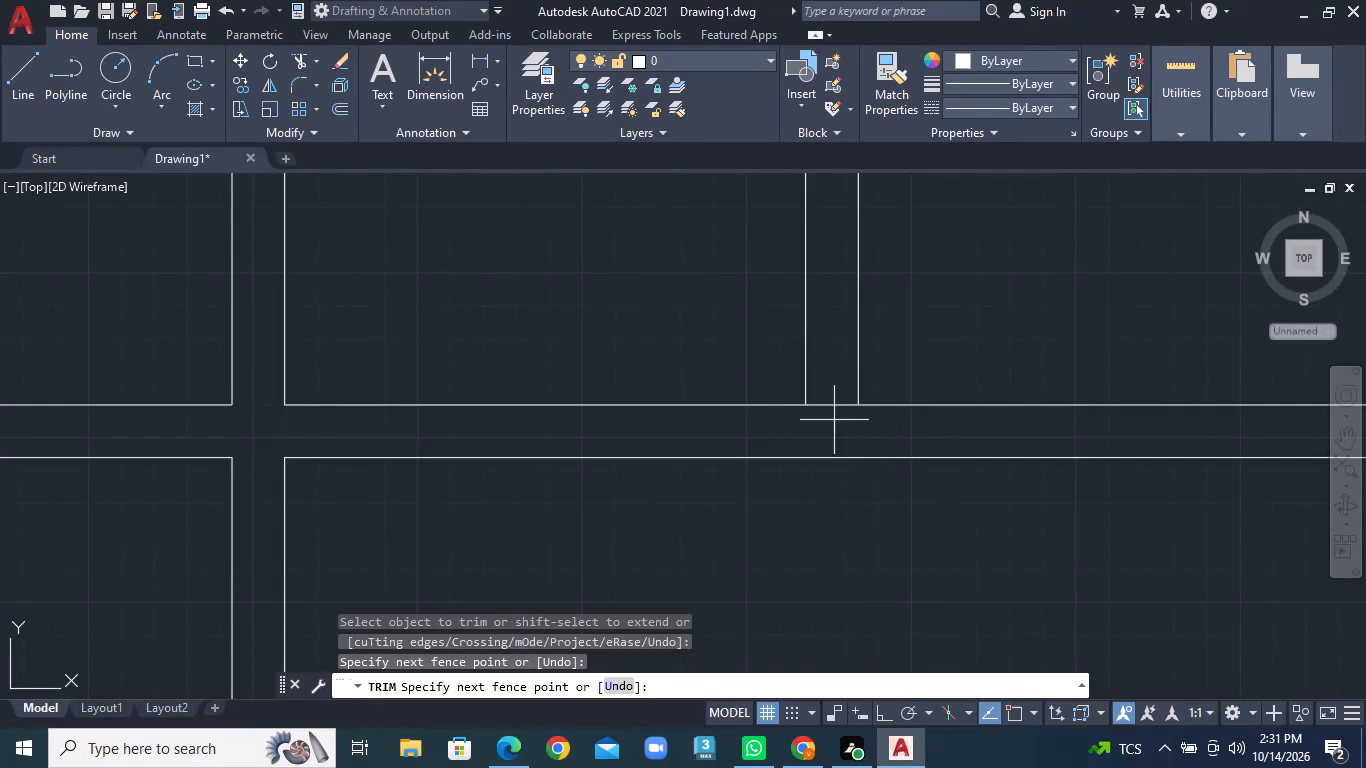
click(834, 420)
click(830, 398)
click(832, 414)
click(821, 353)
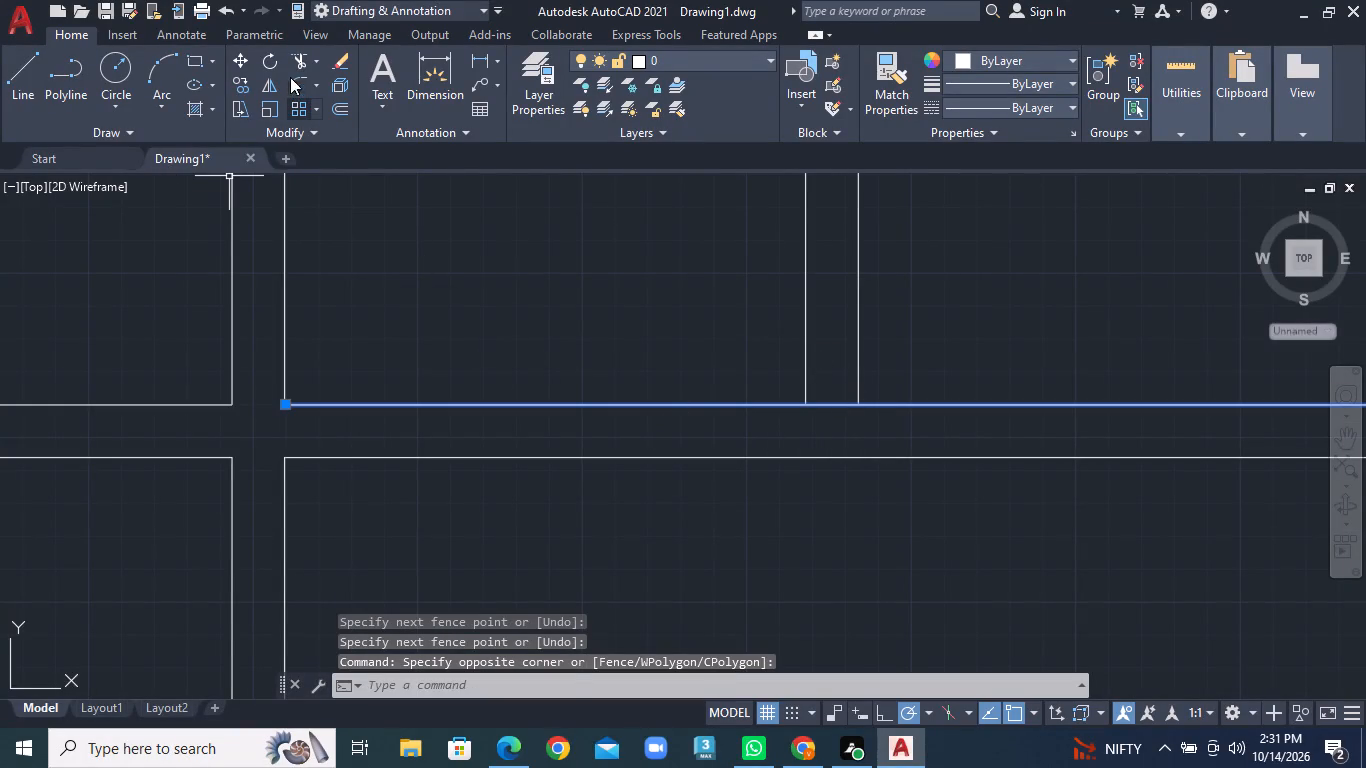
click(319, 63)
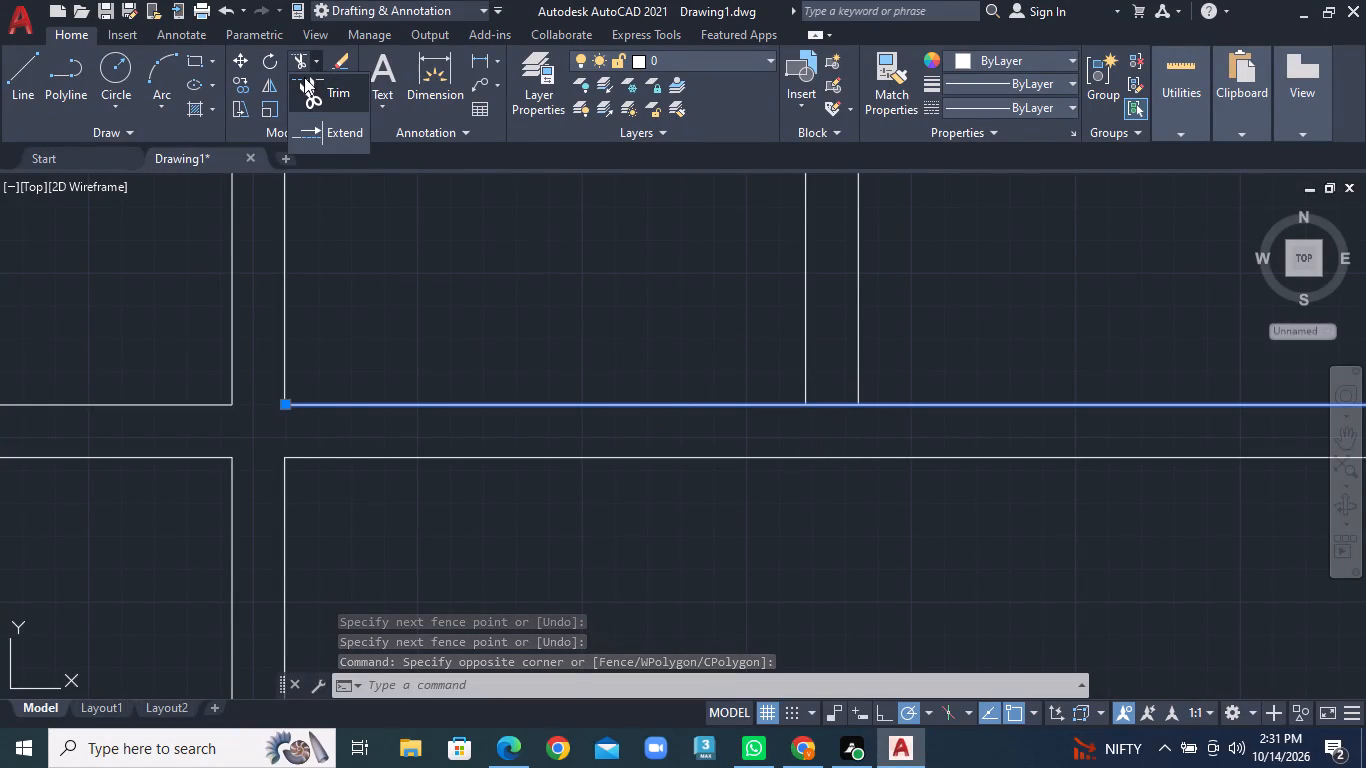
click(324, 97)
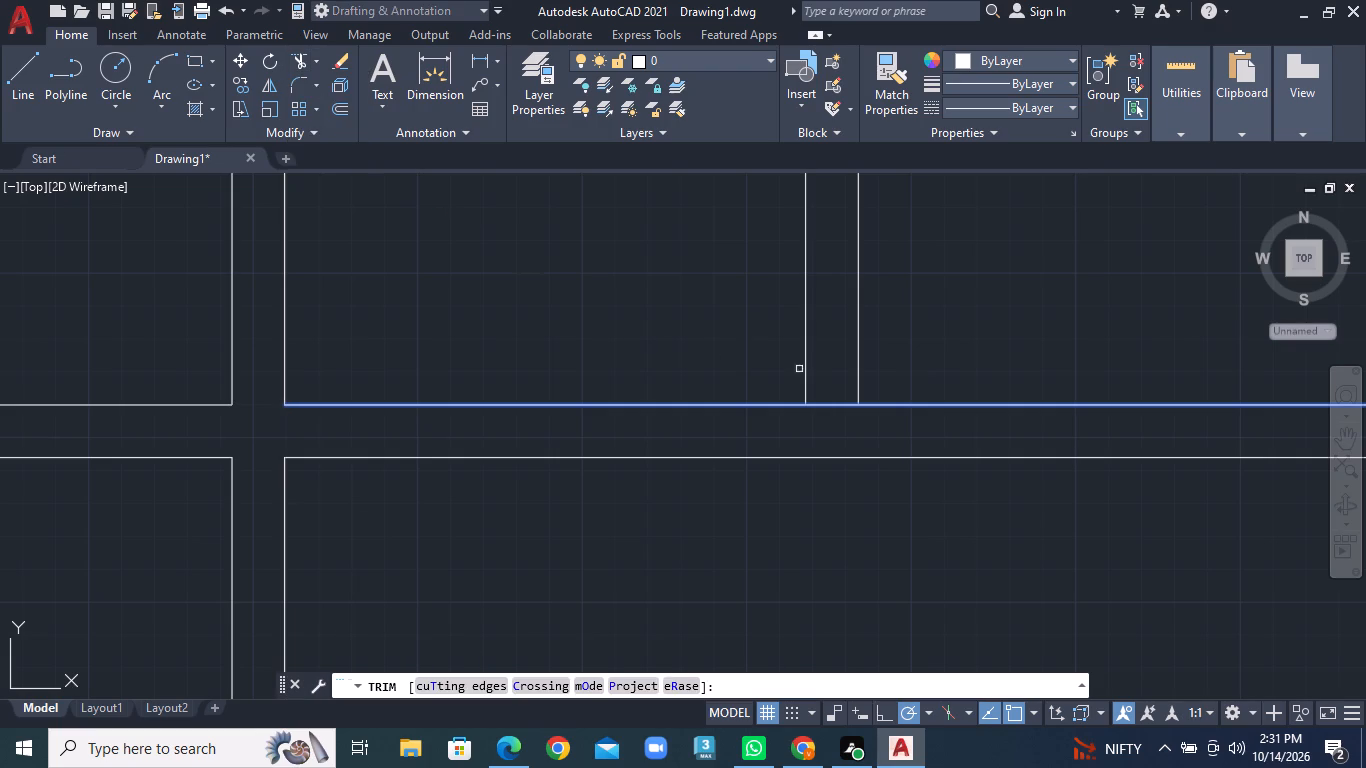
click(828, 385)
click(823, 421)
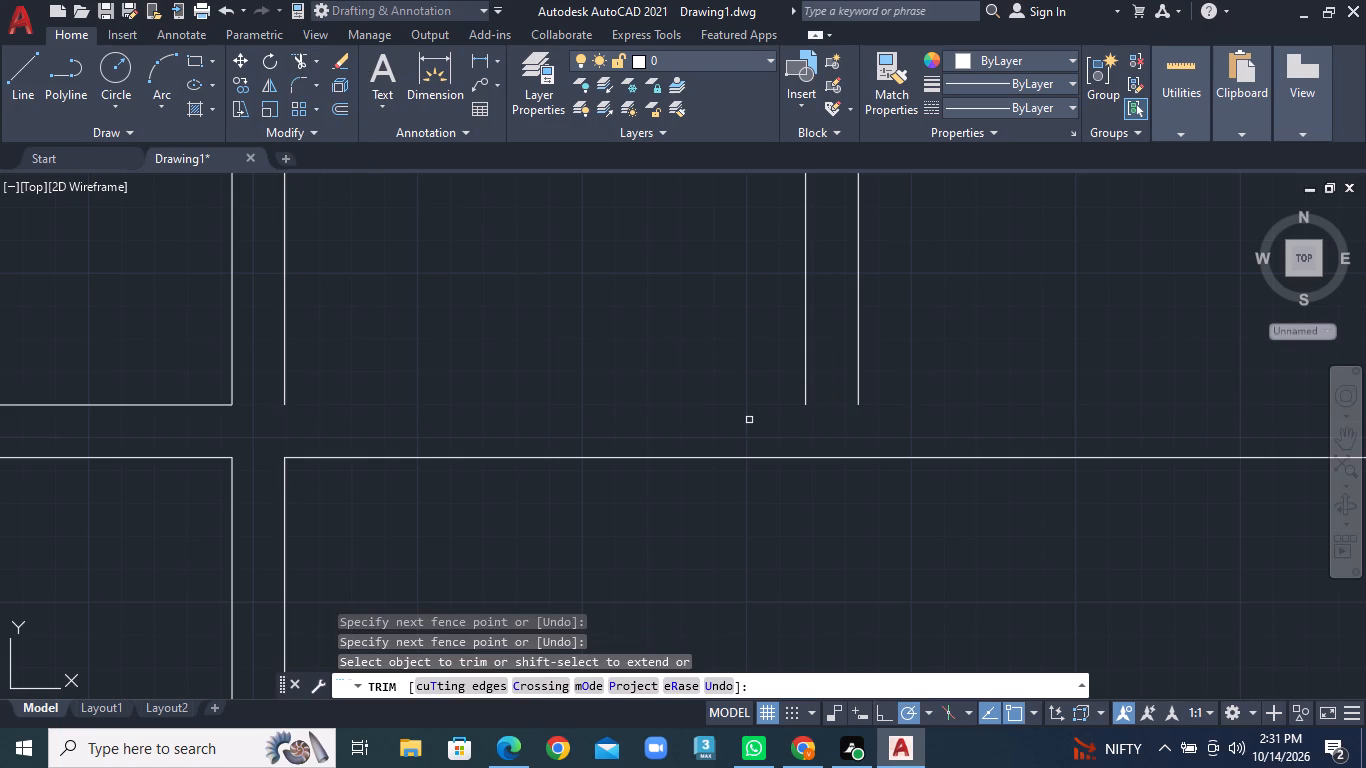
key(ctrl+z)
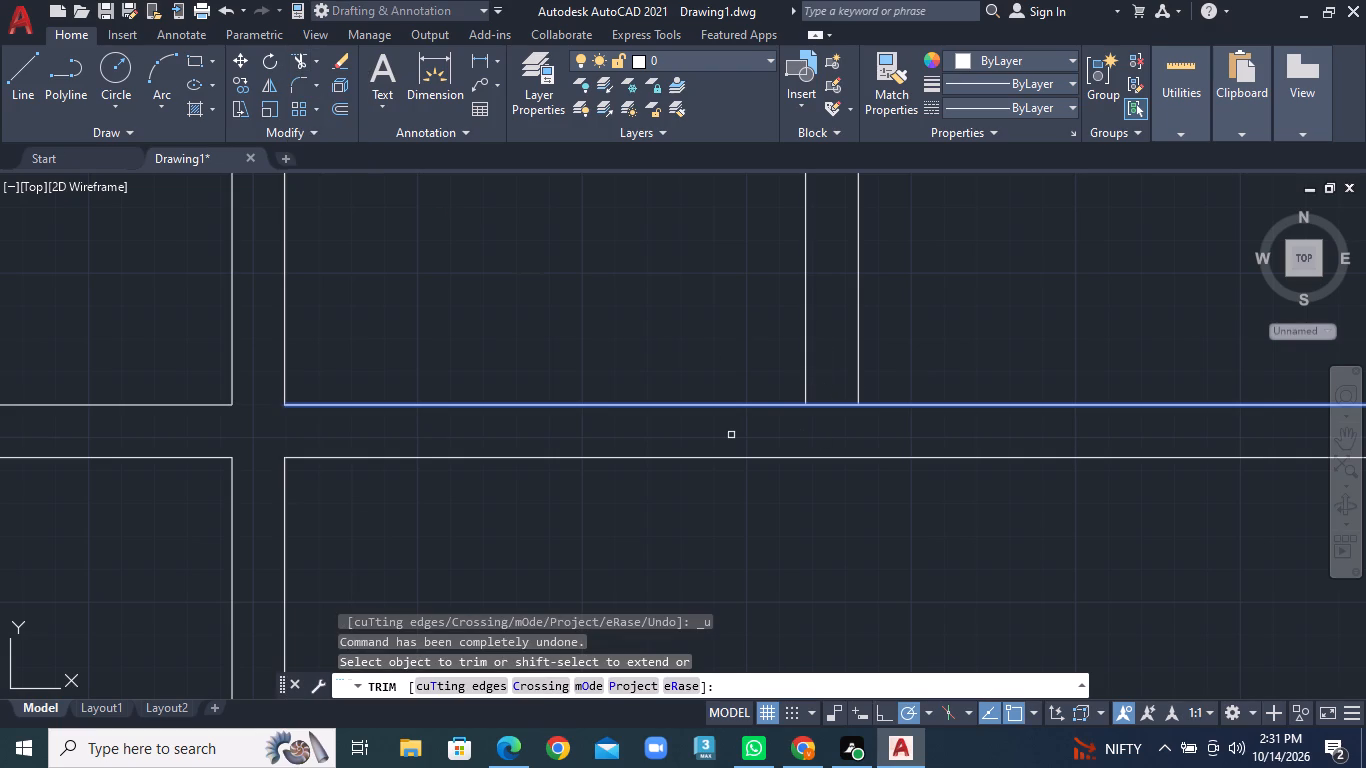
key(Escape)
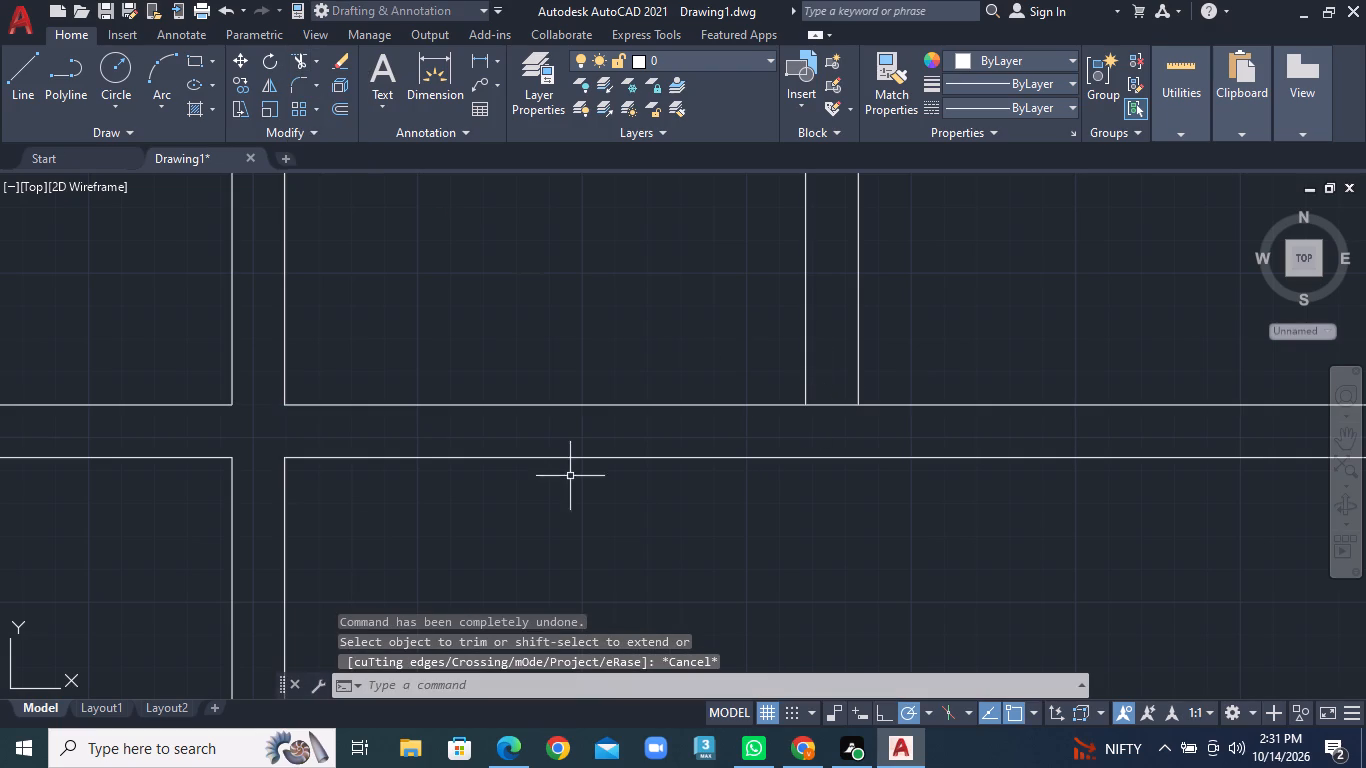
Trim the uppermost horizontal partition's upper line between the short vertical partition's two lines.
click(318, 62)
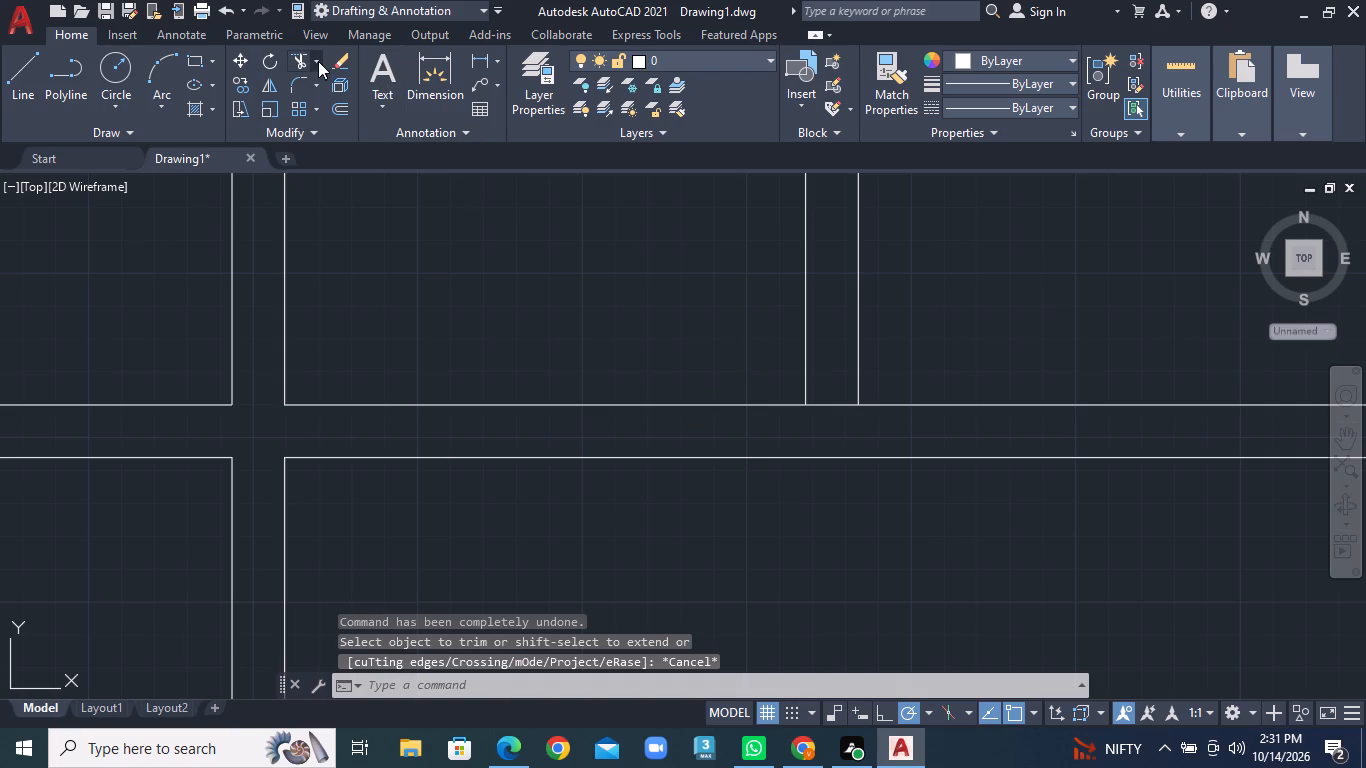
click(323, 93)
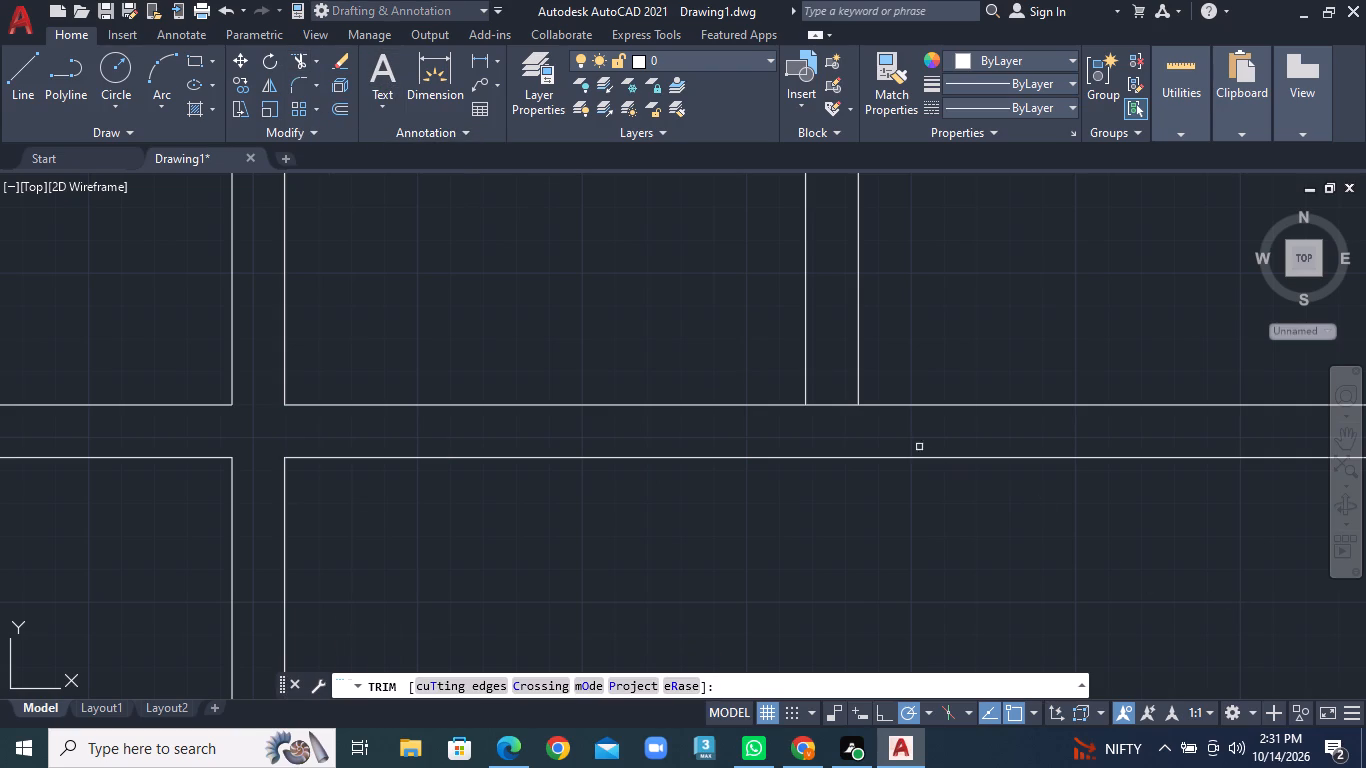
click(825, 419)
click(827, 373)
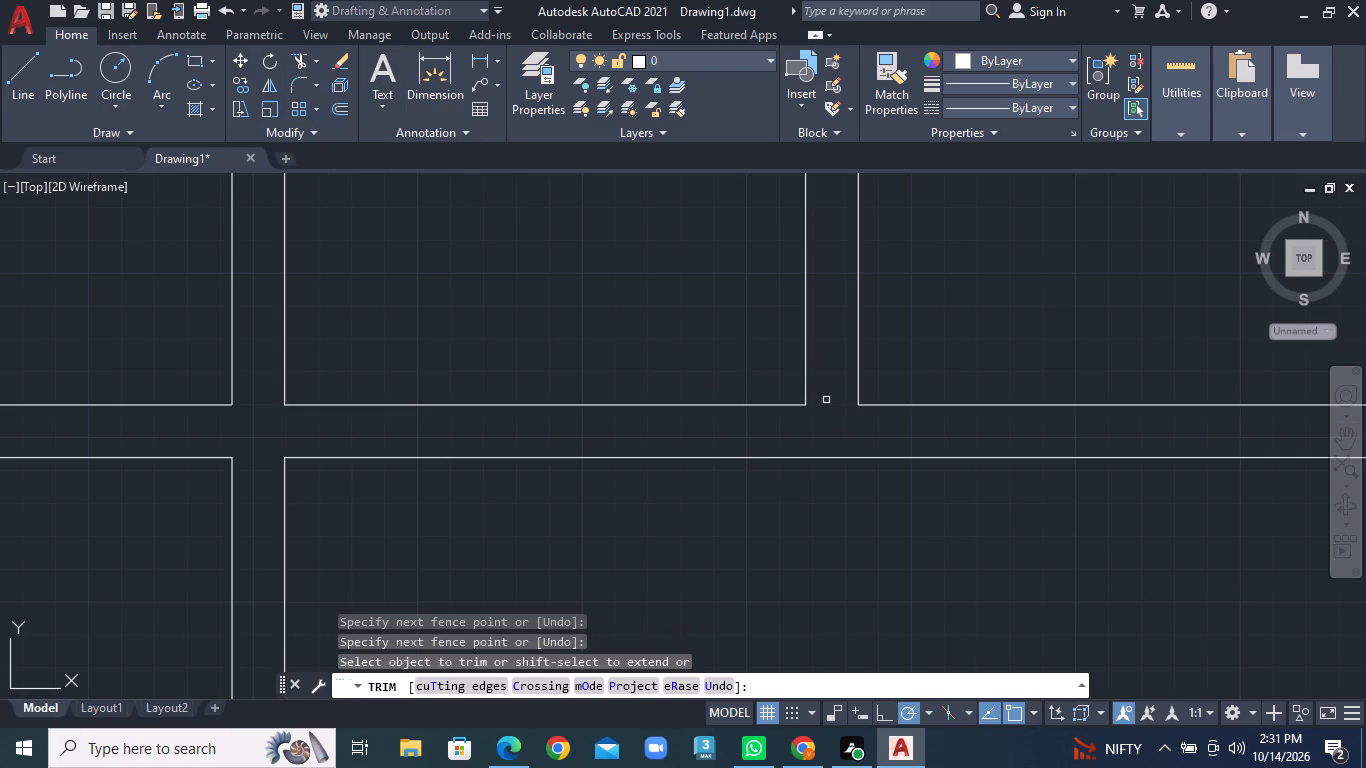
Trim the crossing segments where the central vertical partition intersects the uppermost horizontal partition, leaving an open cross junction.
scroll(826, 400, down, 2)
middle_drag(886, 456, 568, 369)
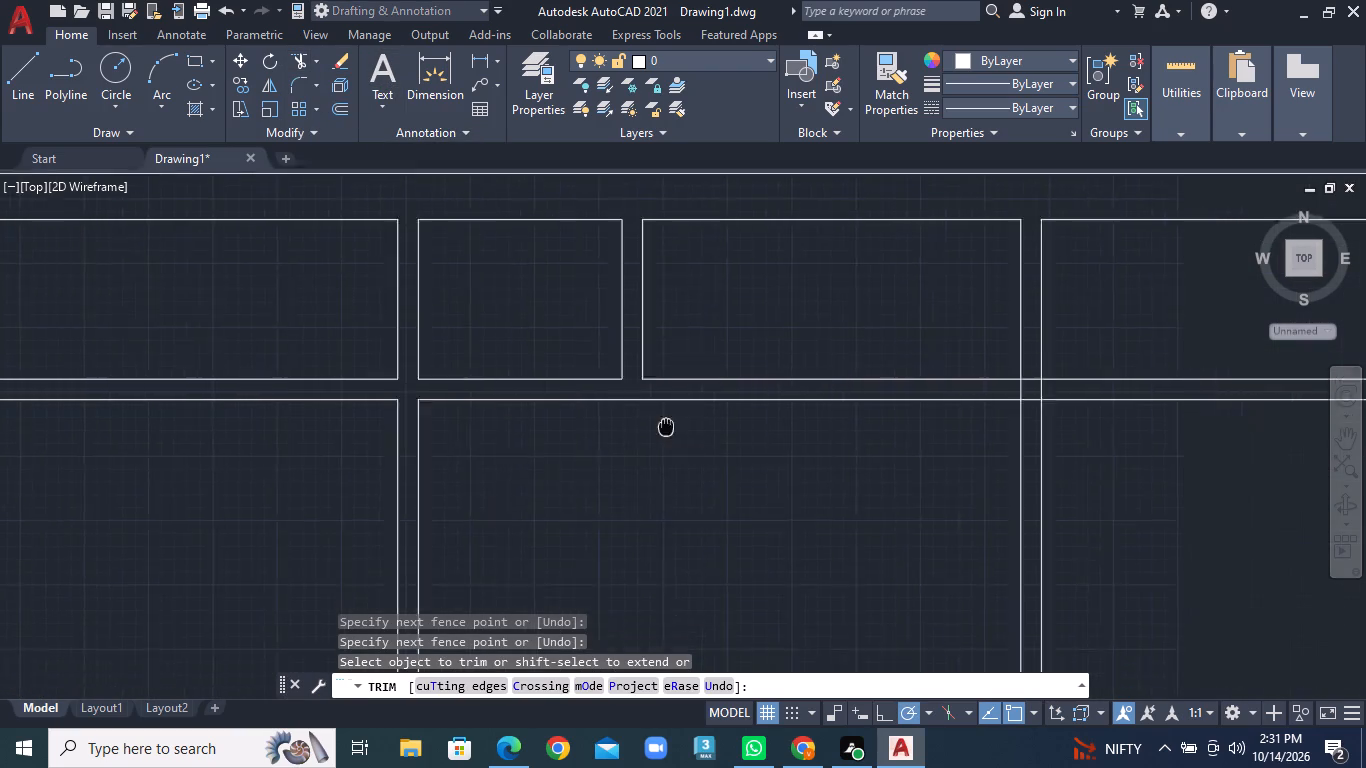
middle_drag(568, 369, 543, 358)
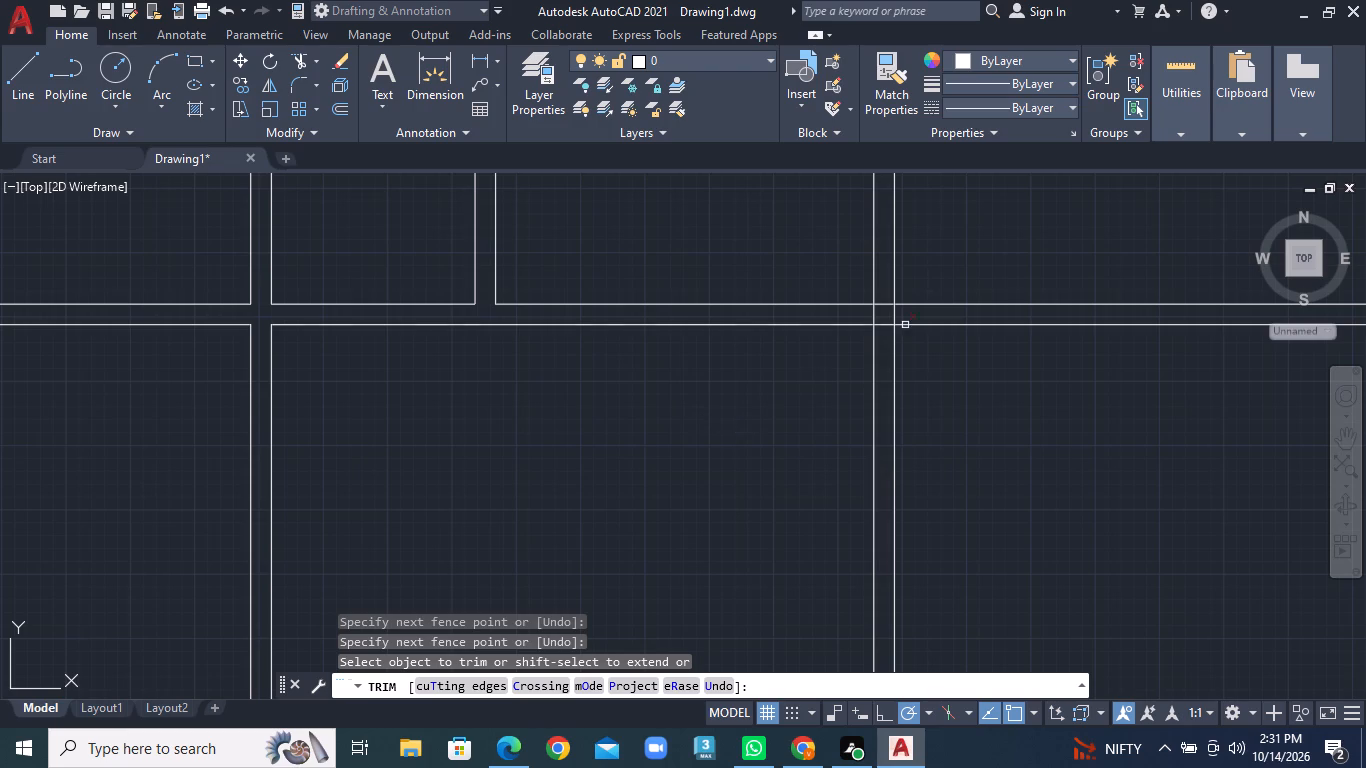
scroll(905, 325, up, 3)
click(763, 301)
click(897, 302)
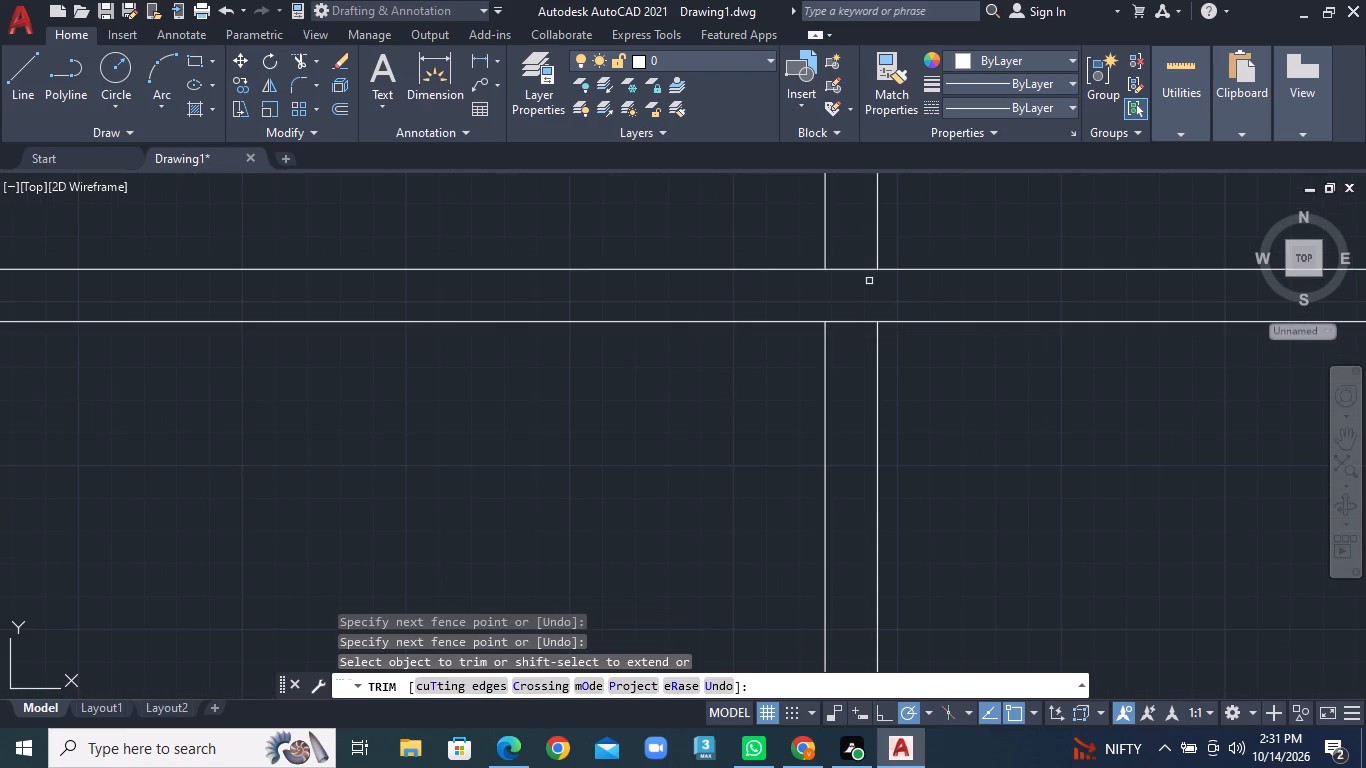
click(855, 245)
click(850, 357)
Trim the crossing segments where the uppermost horizontal partition meets the right outer wall.
scroll(869, 357, down, 5)
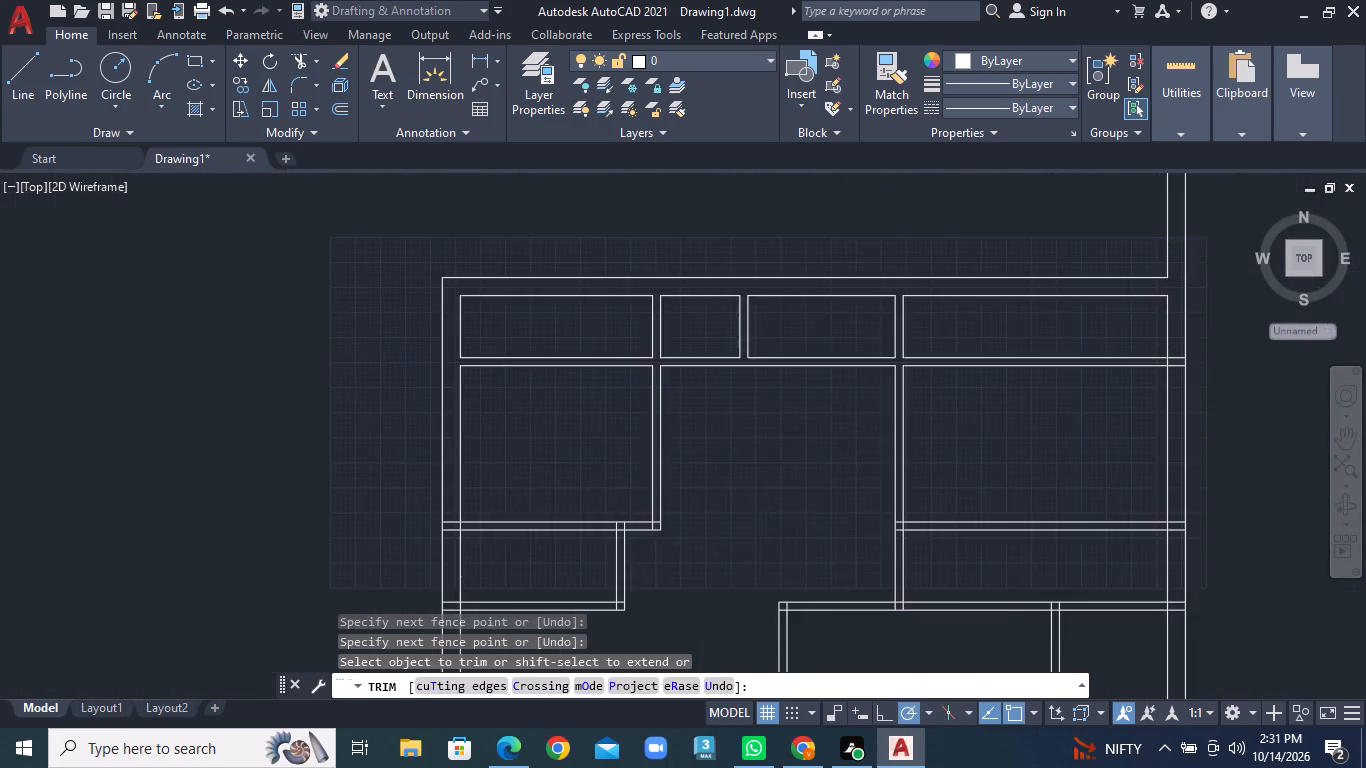
middle_drag(1126, 435, 825, 428)
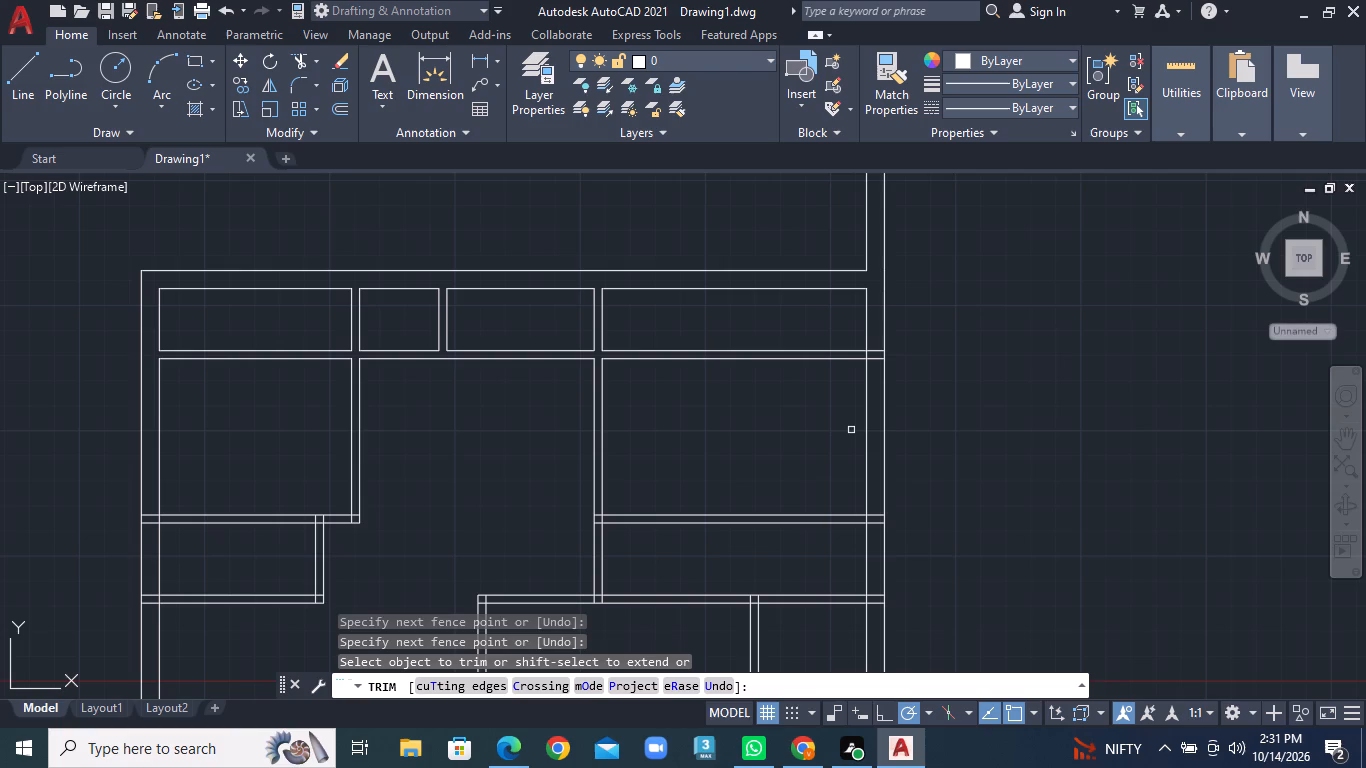
scroll(810, 332, up, 2)
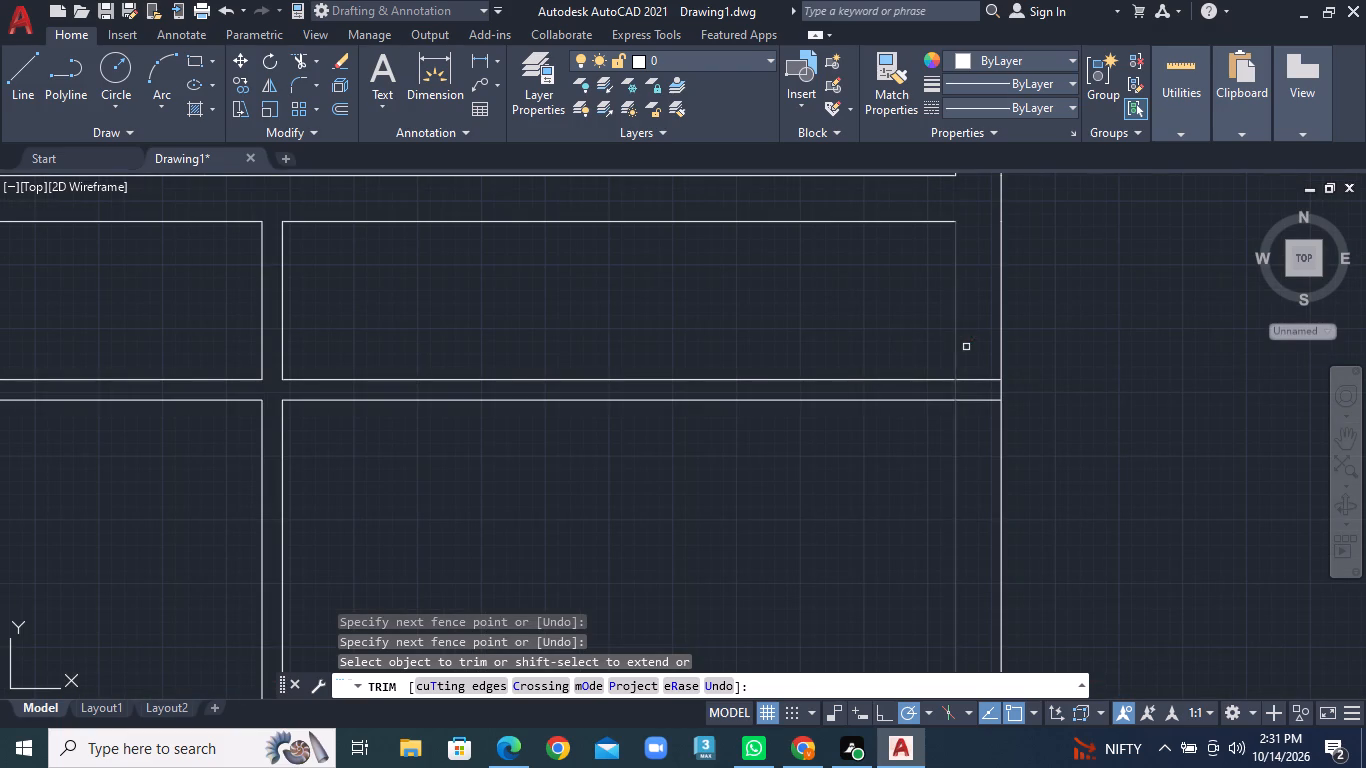
click(966, 356)
click(976, 433)
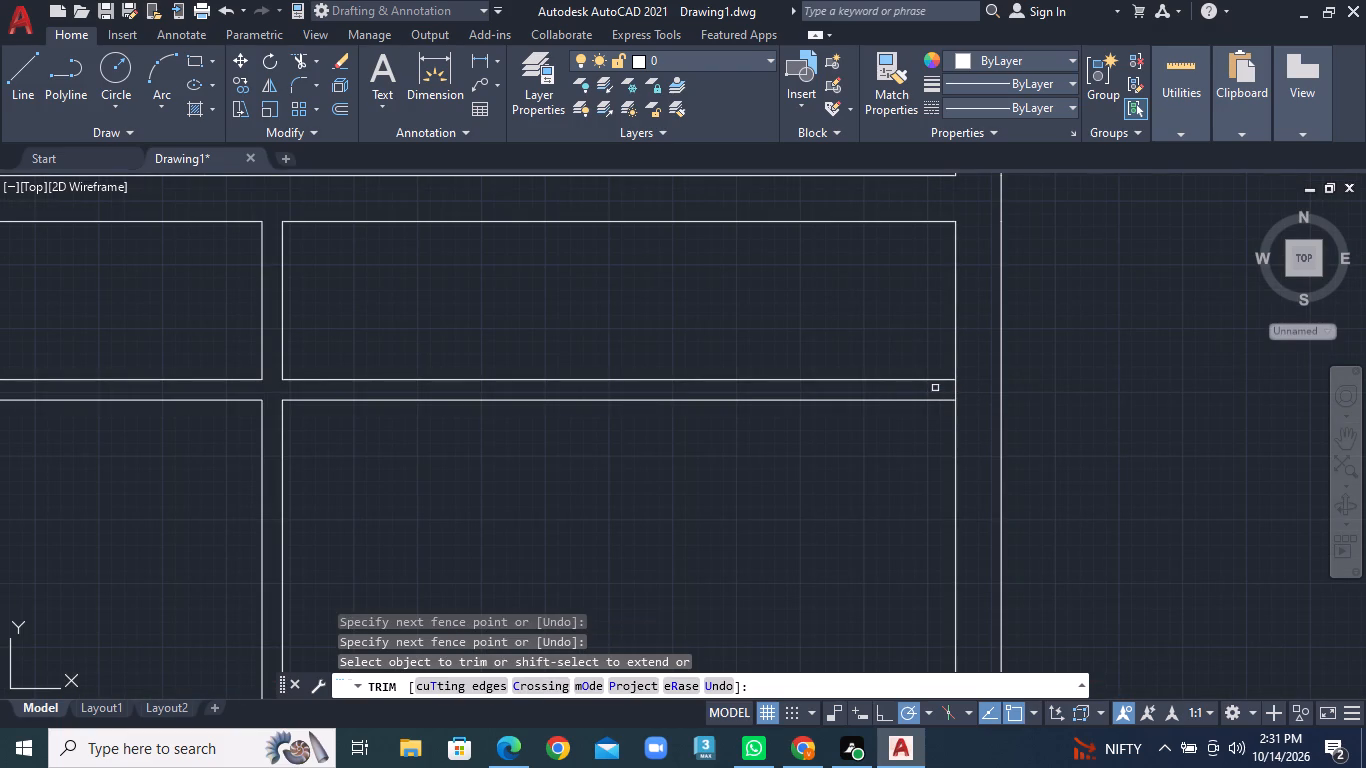
double_click(935, 388)
click(983, 388)
Trim the crossing segments where the next horizontal partition down meets the left outer wall.
scroll(766, 480, down, 1)
scroll(582, 494, down, 2)
middle_drag(589, 516, 617, 431)
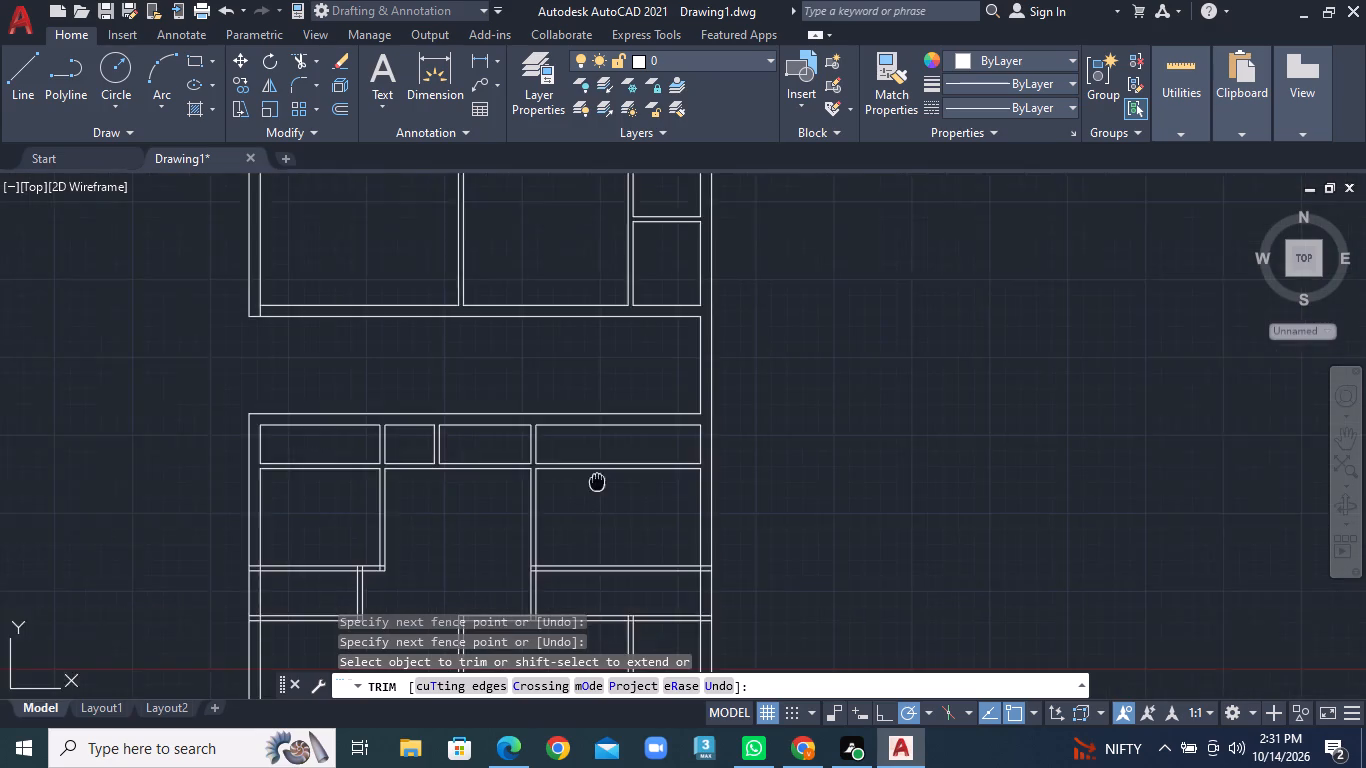
middle_drag(617, 431, 691, 242)
scroll(535, 245, up, 2)
middle_drag(256, 330, 333, 296)
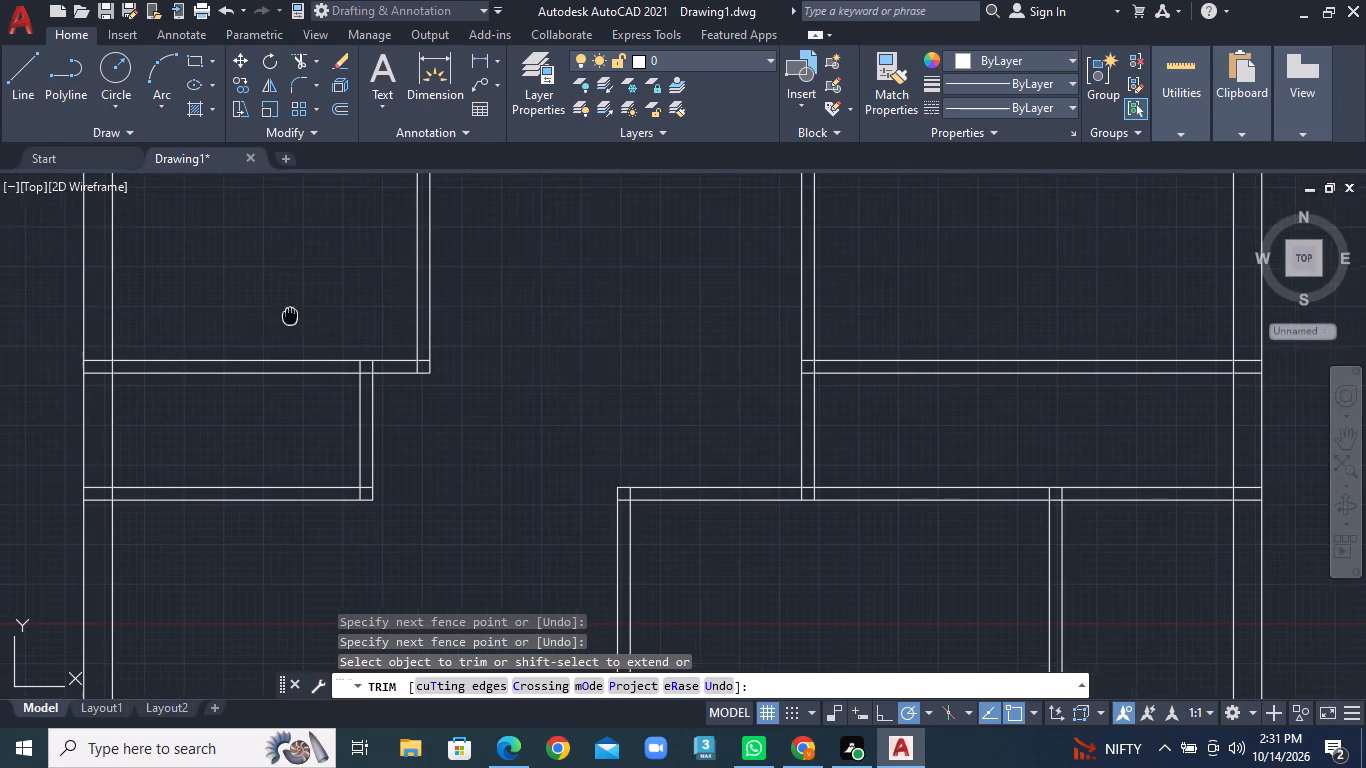
middle_drag(333, 296, 465, 269)
scroll(298, 302, up, 1)
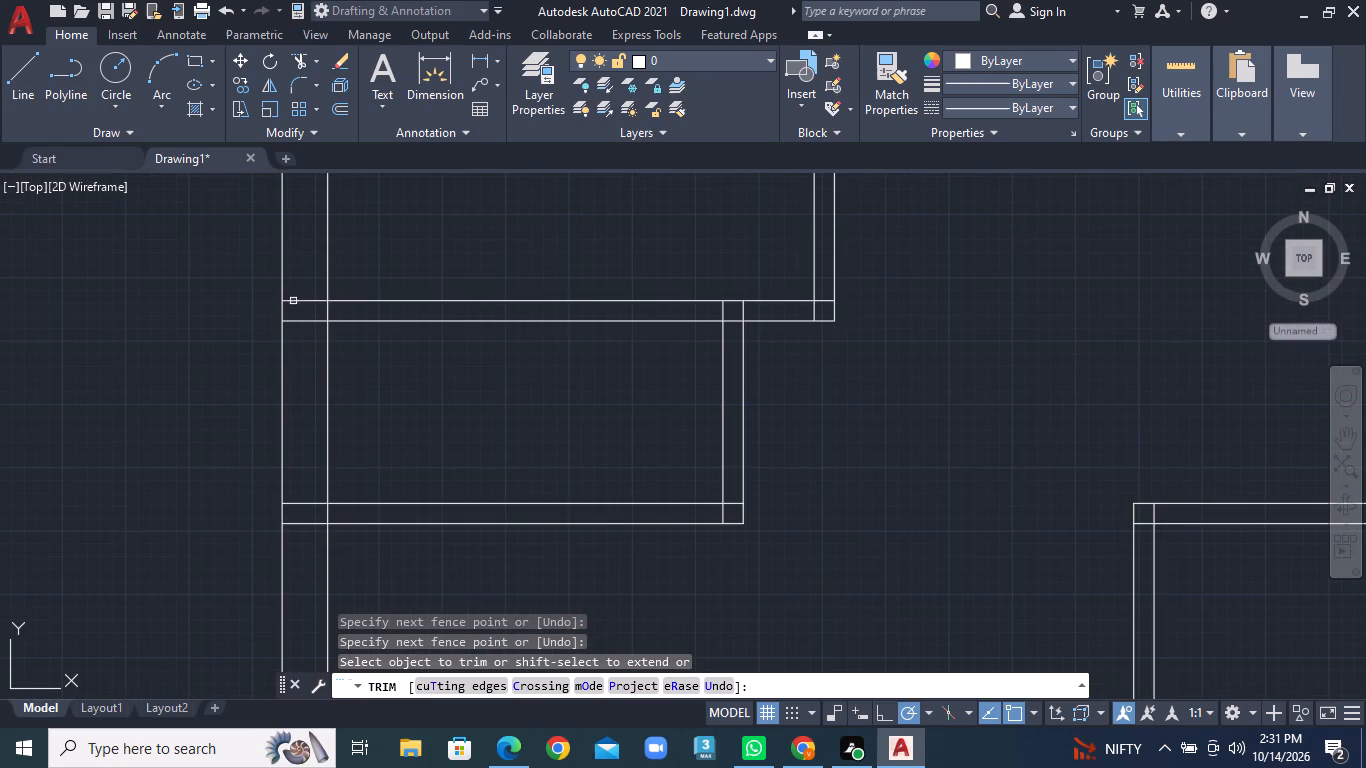
click(306, 281)
click(304, 340)
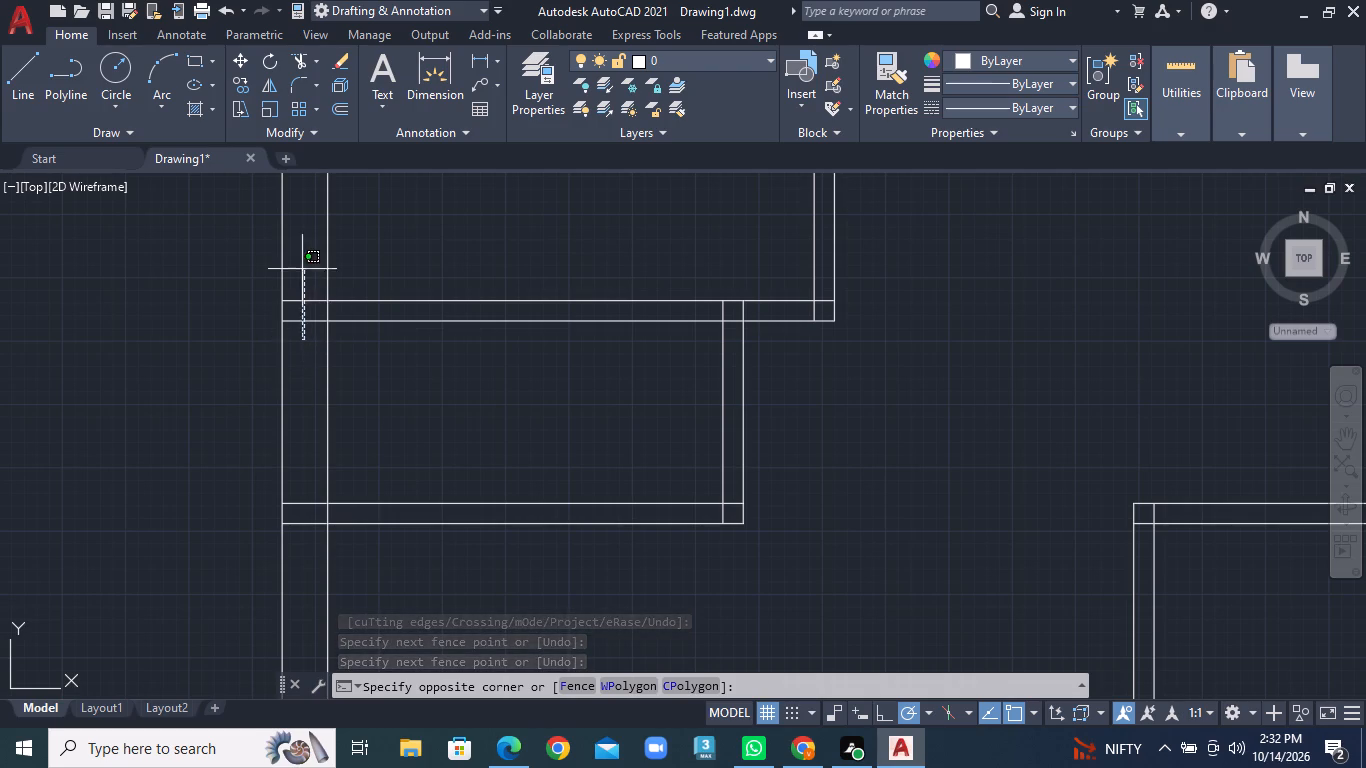
click(318, 64)
click(331, 98)
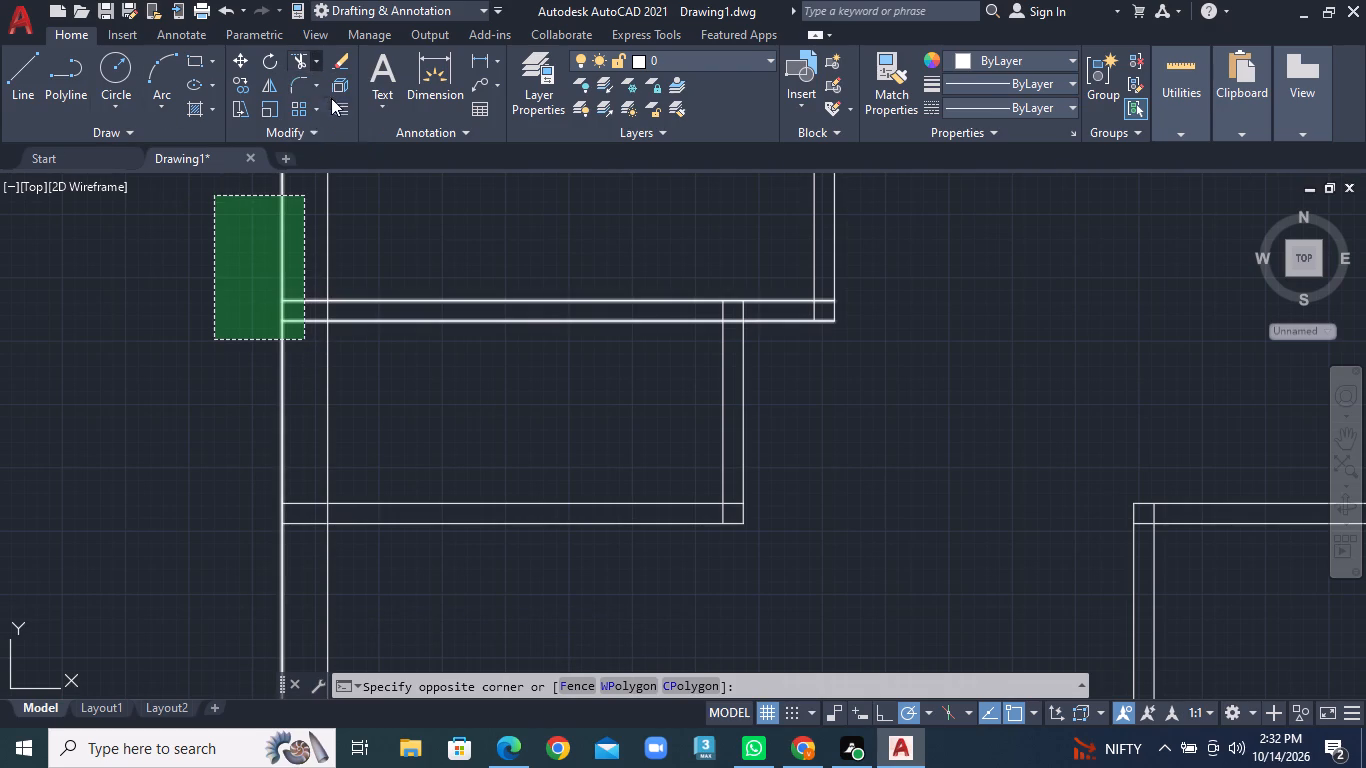
click(318, 285)
click(312, 361)
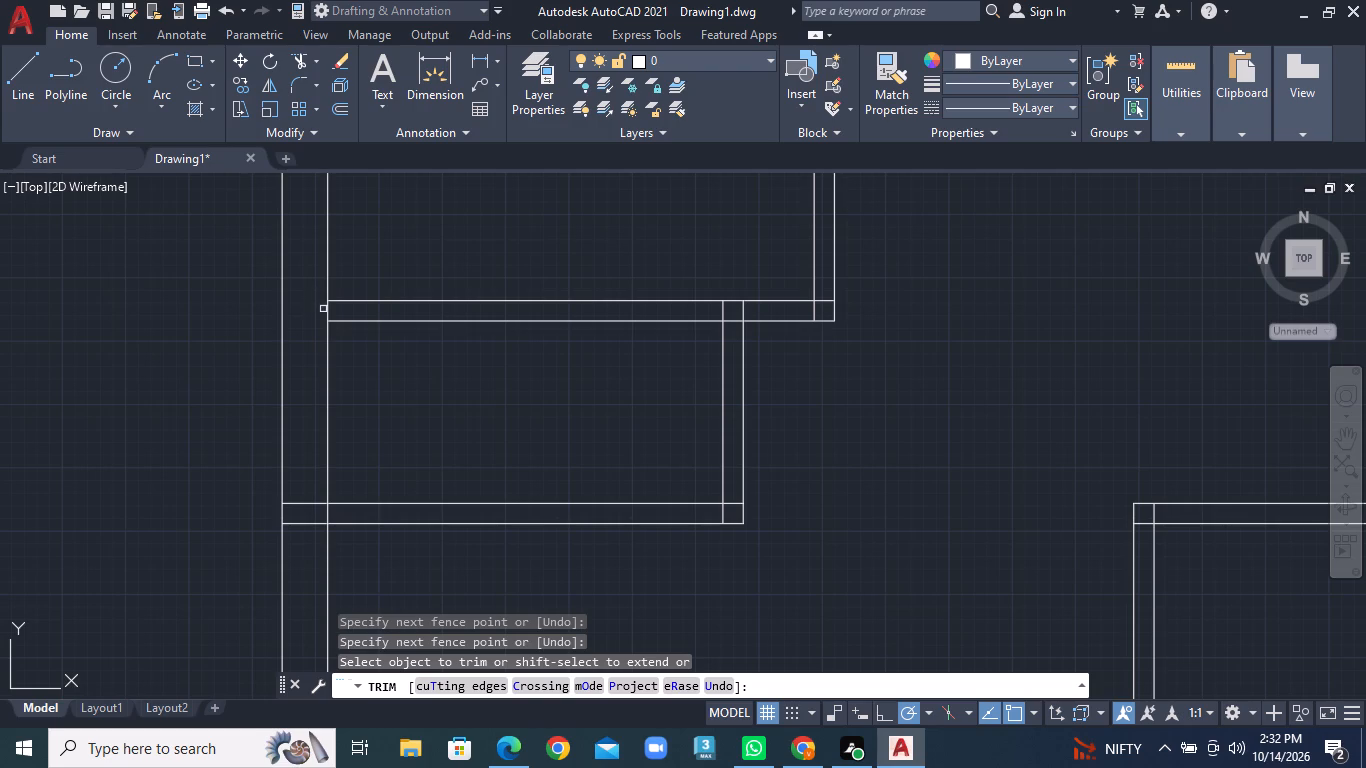
click(332, 313)
click(323, 313)
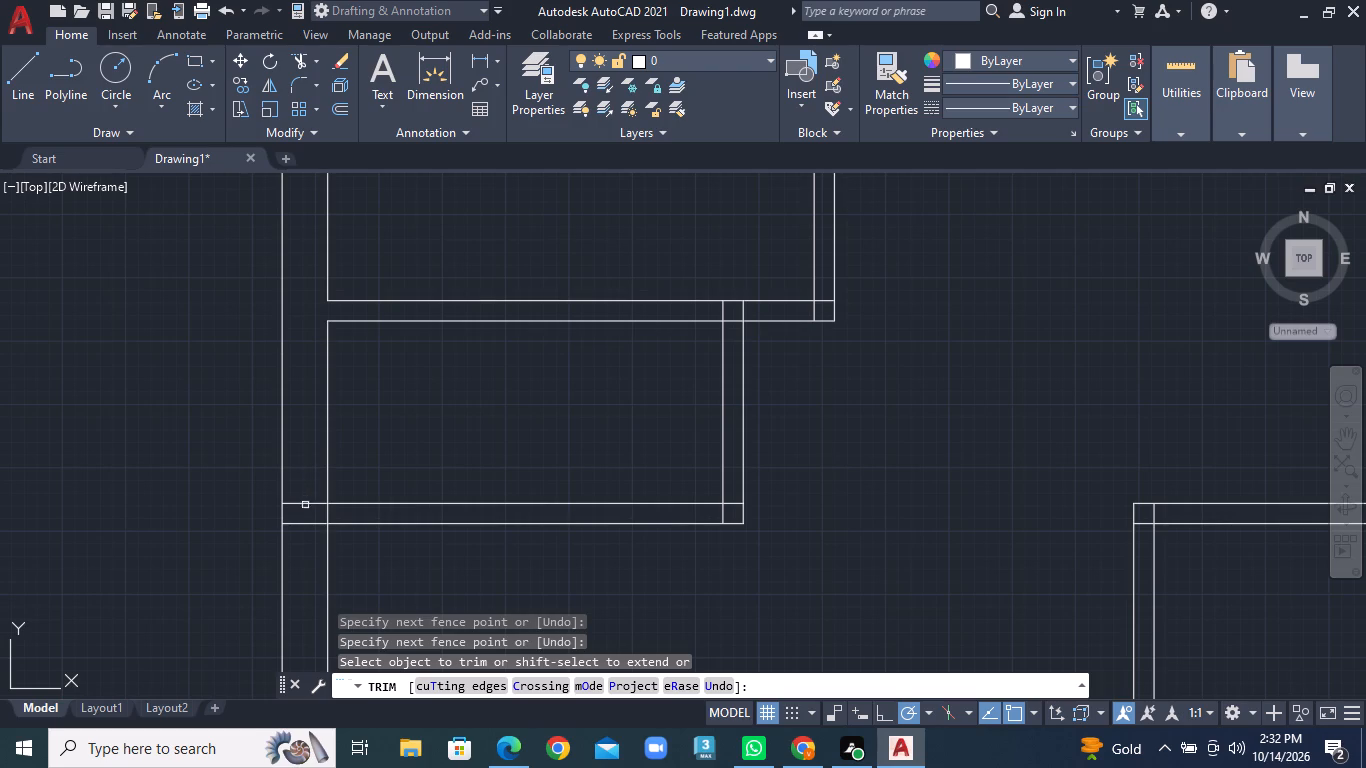
Trim the crossing segments where the small left room's bottom partition meets the left outer wall.
click(292, 542)
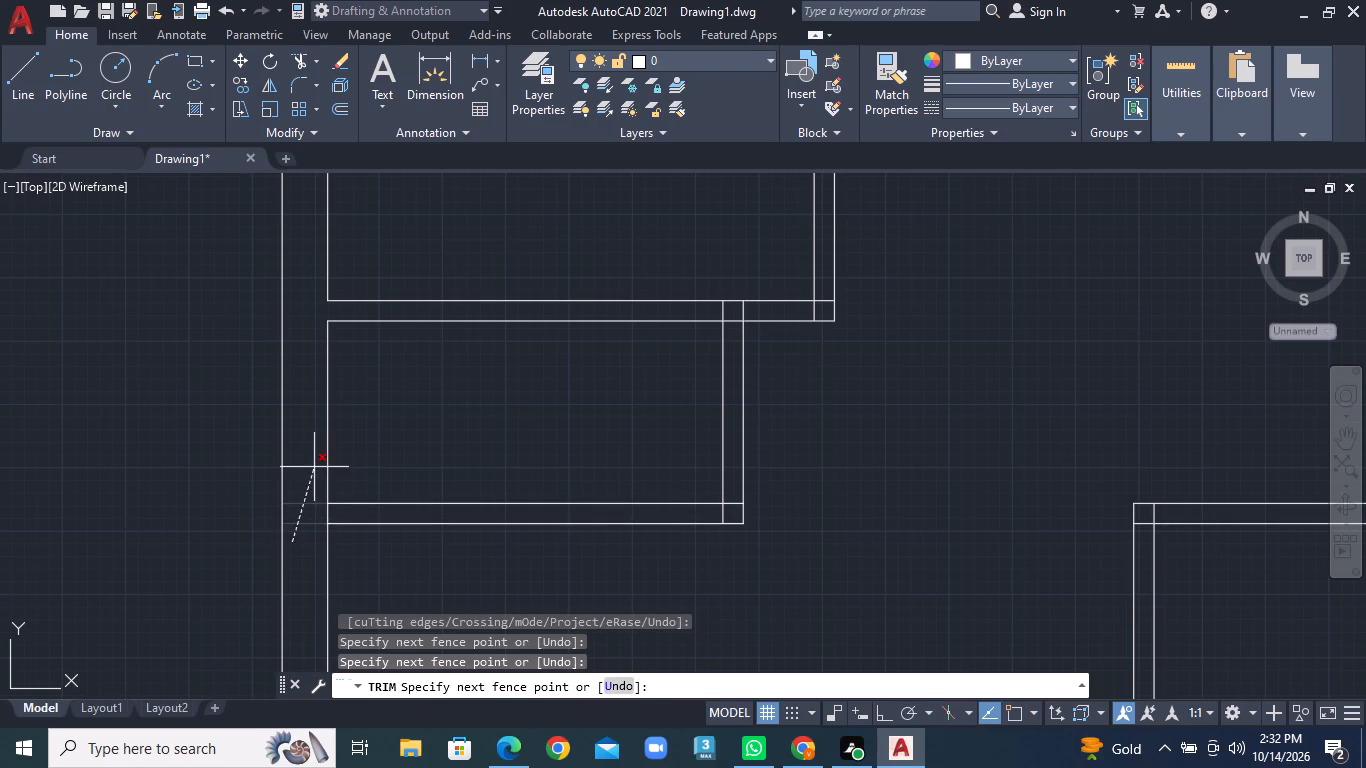
click(314, 467)
click(327, 511)
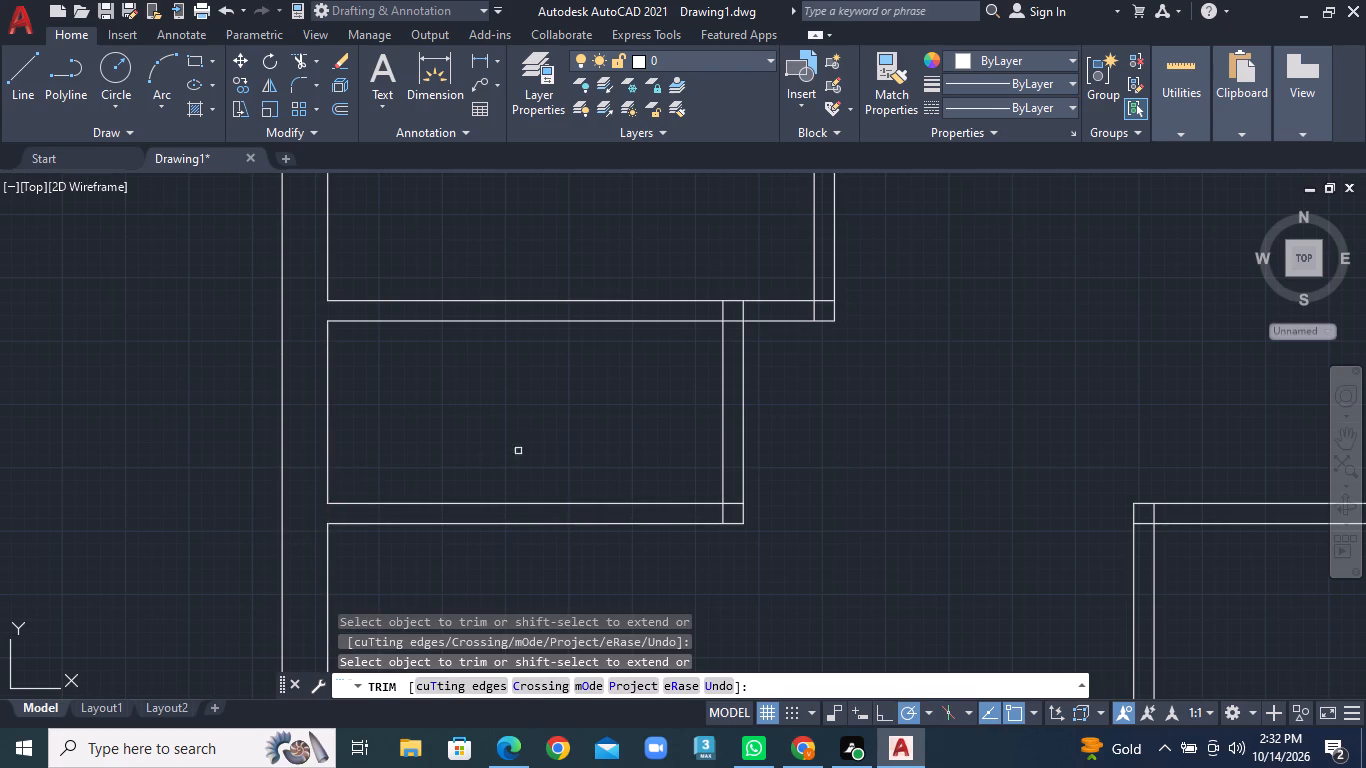
Clean up the small left room's top partition by trimming its junction with the room's right partition and the overlapping lines at its outer corner.
click(718, 311)
click(751, 311)
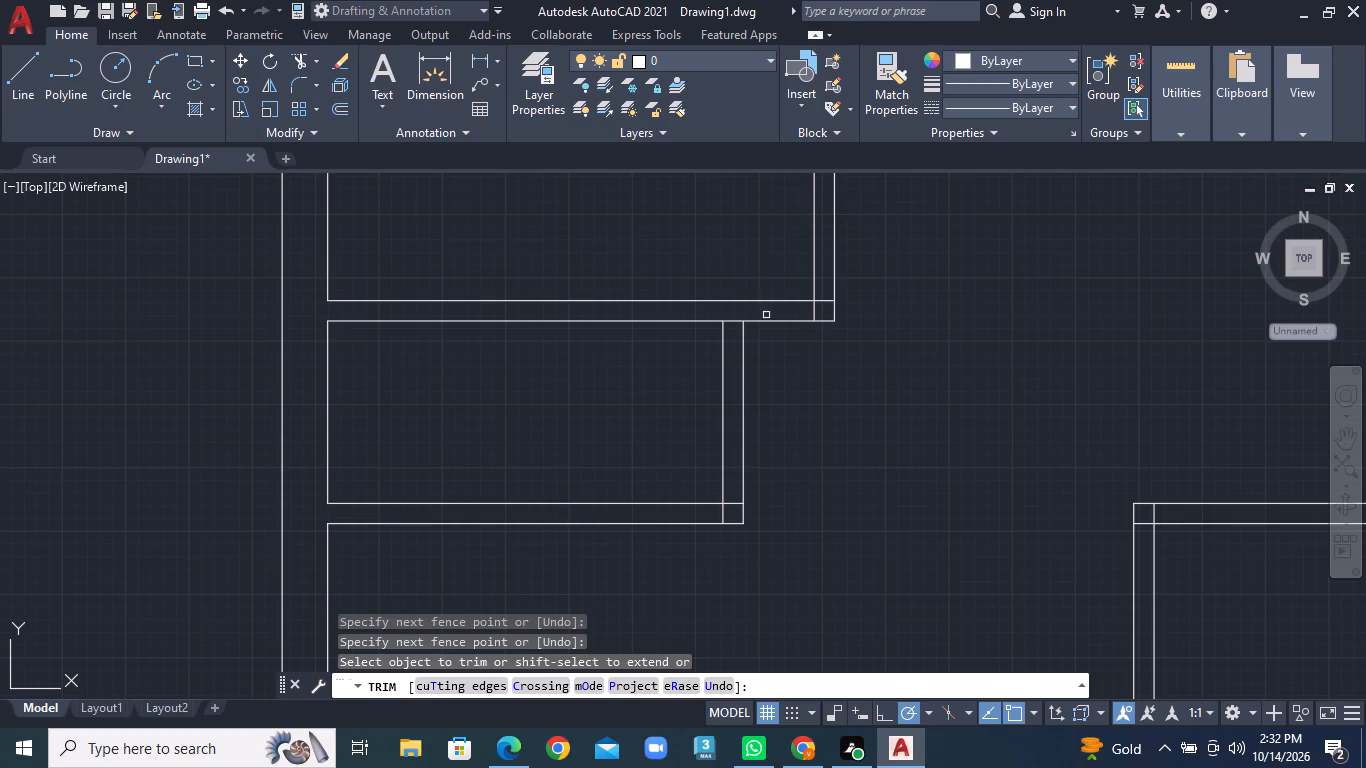
click(825, 302)
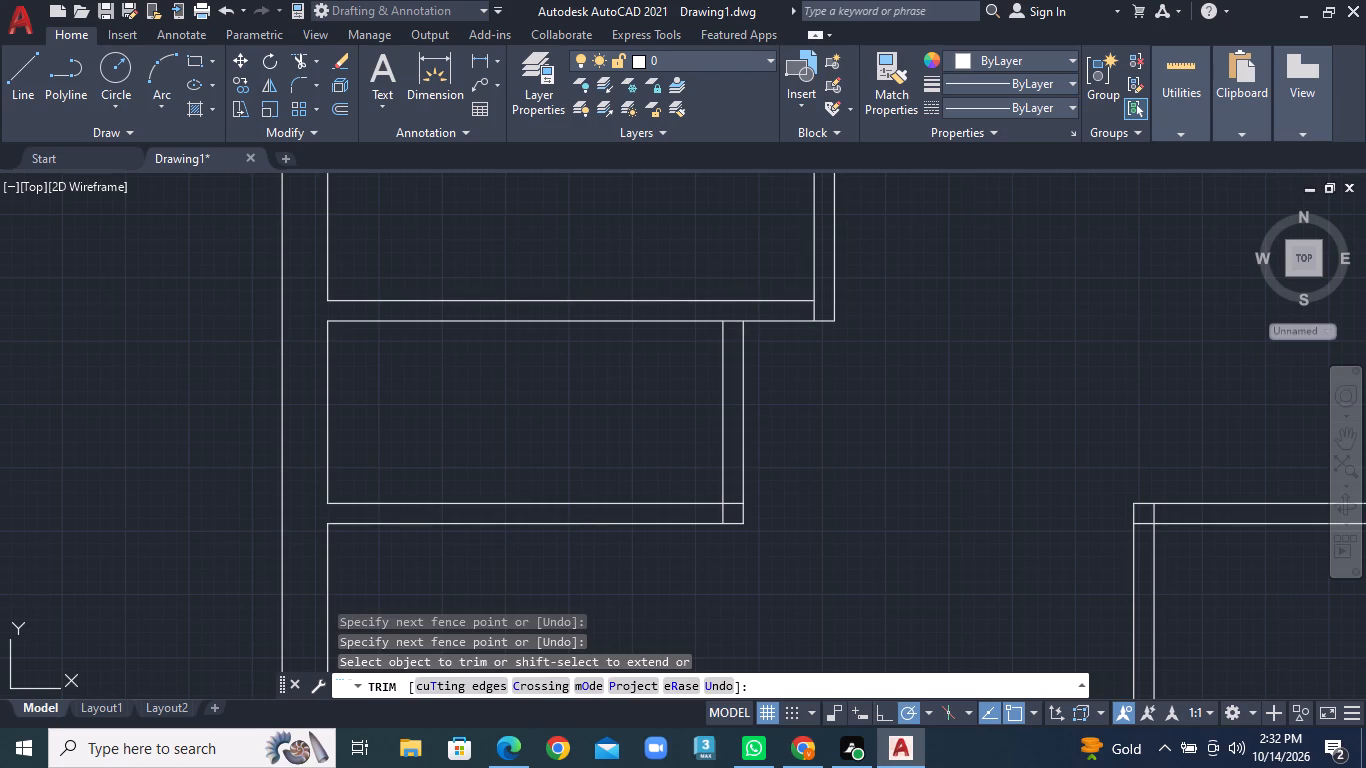
click(814, 309)
click(736, 323)
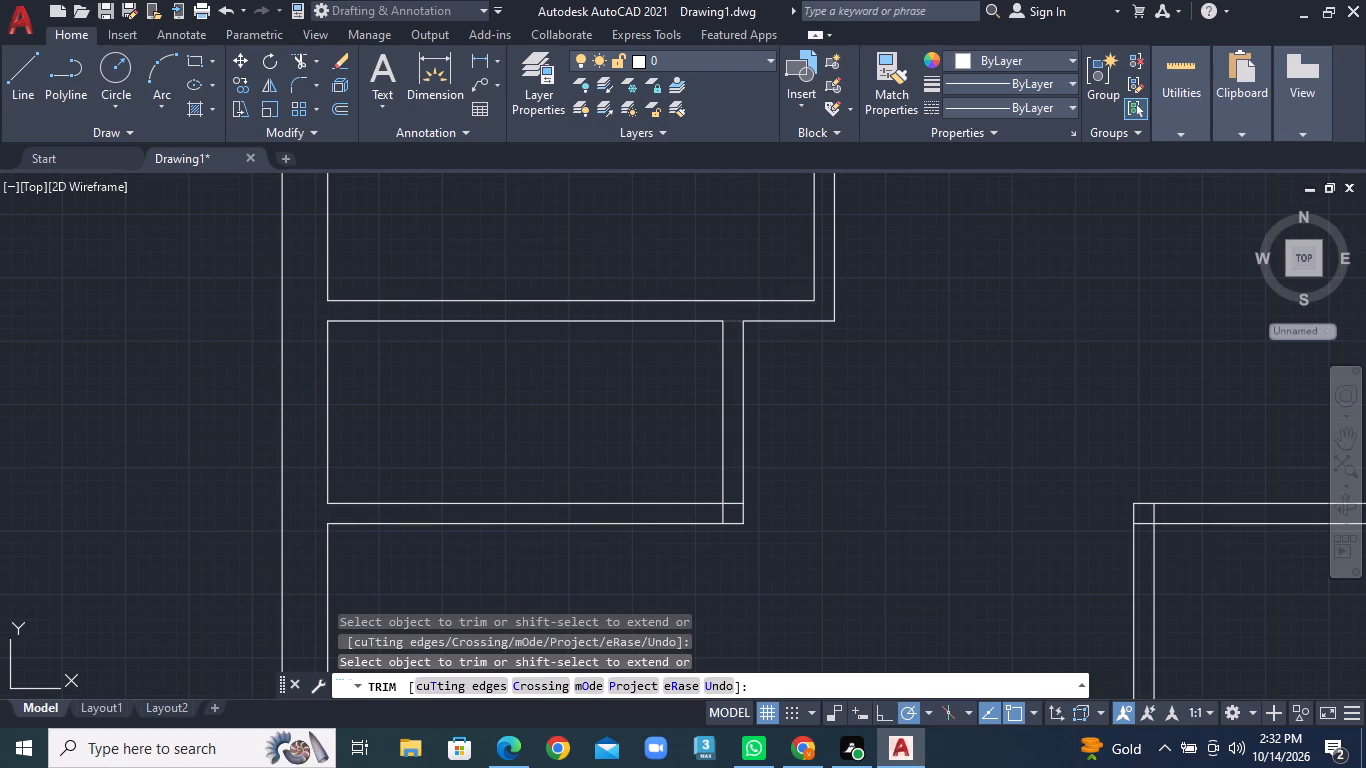
Trim the overlapping line ends at the small left room's bottom-right partition corner.
click(719, 512)
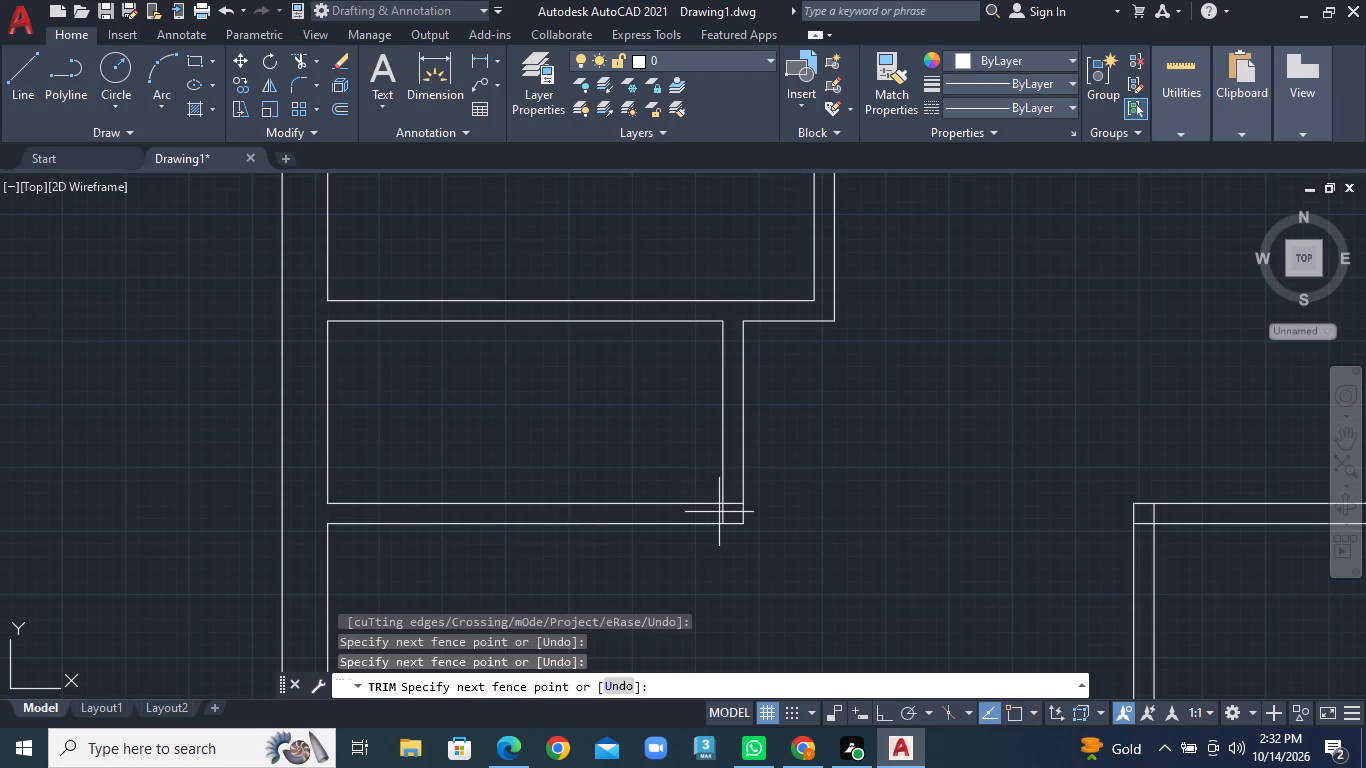
click(726, 512)
click(727, 503)
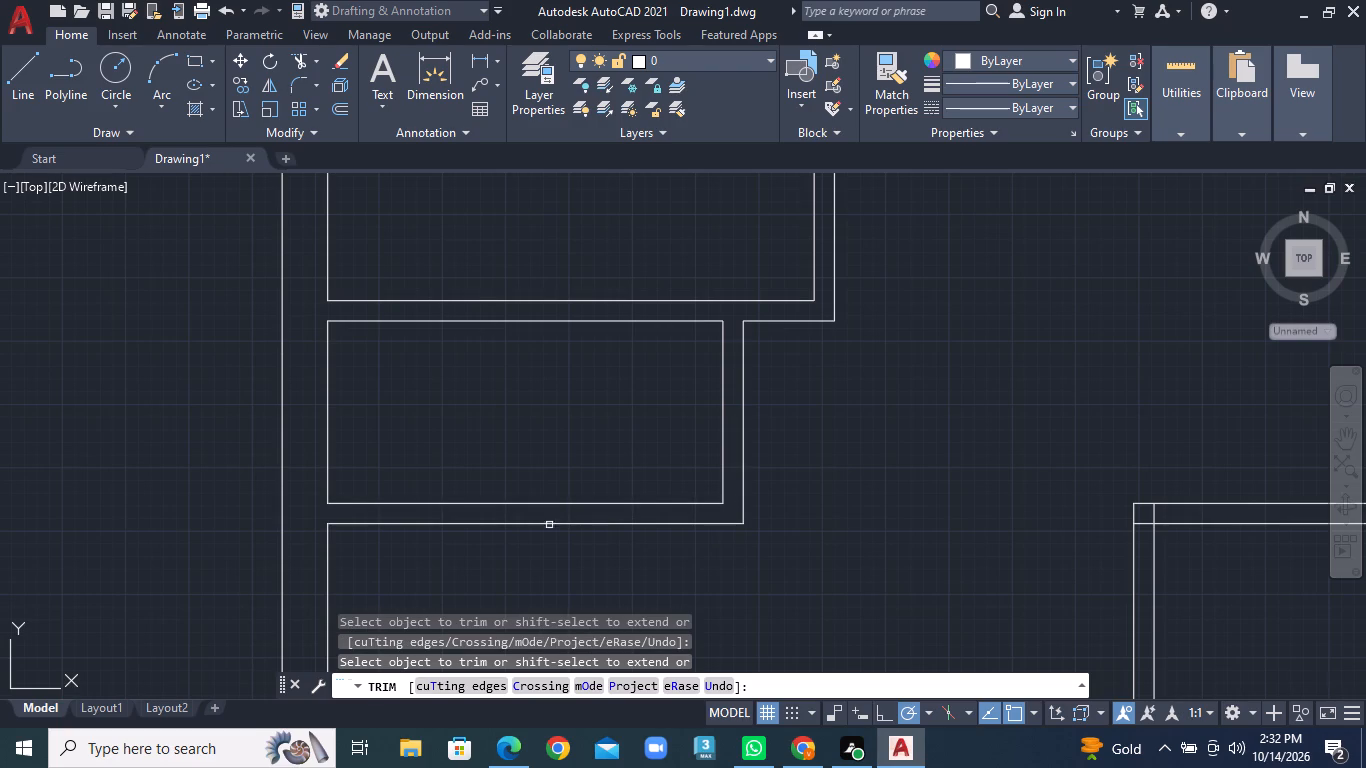
Trim the overlapping inner wall line ends at the floor plan's bottom-left outer wall corner.
scroll(469, 467, down, 2)
middle_drag(559, 534, 604, 261)
scroll(467, 498, up, 1)
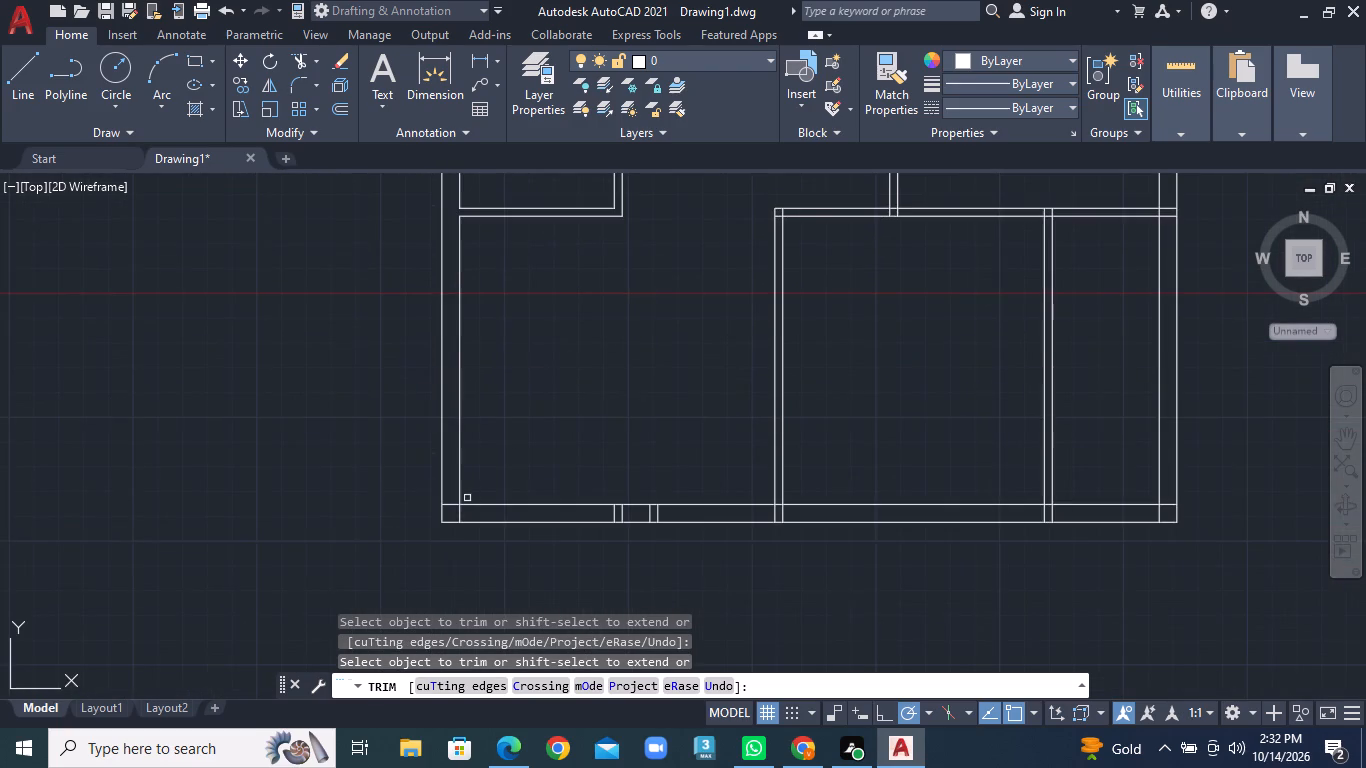
scroll(467, 498, up, 2)
middle_drag(449, 531, 458, 397)
click(432, 365)
click(425, 407)
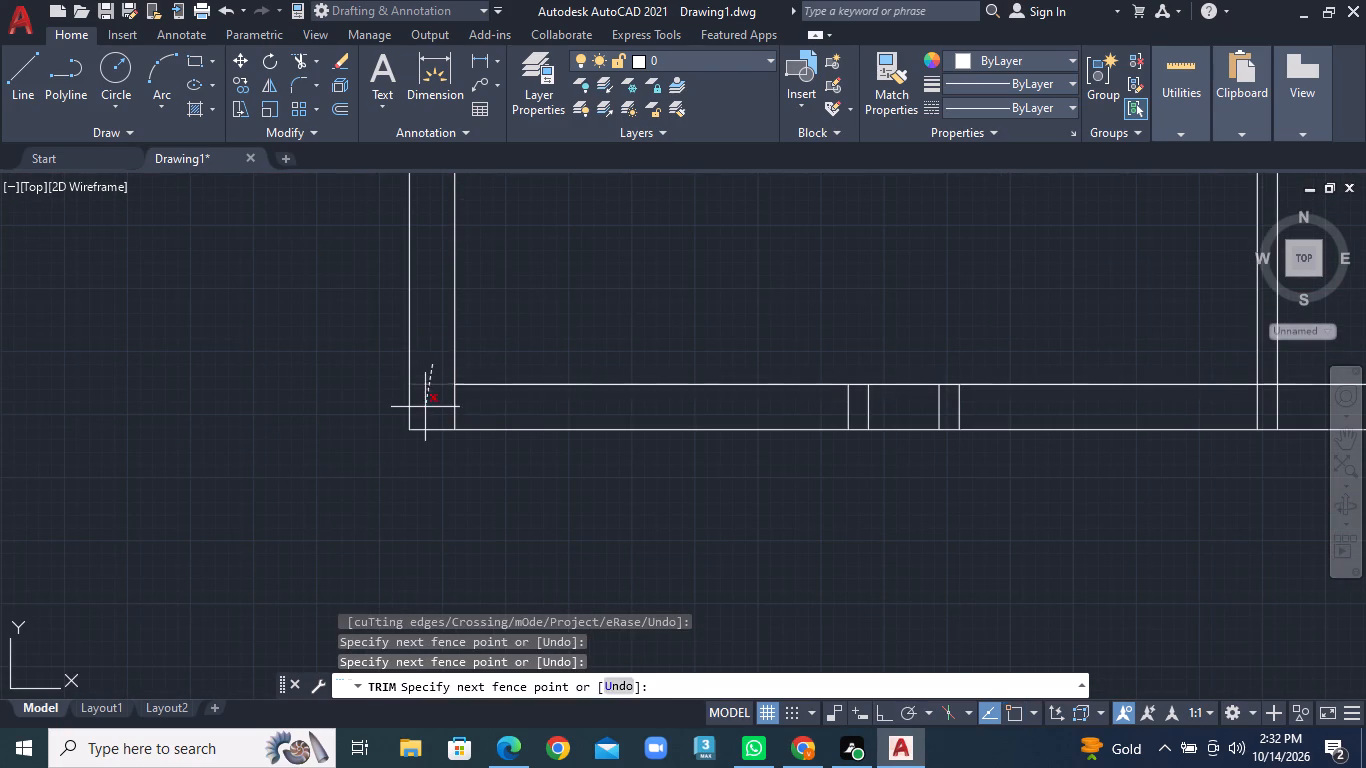
click(429, 403)
click(475, 404)
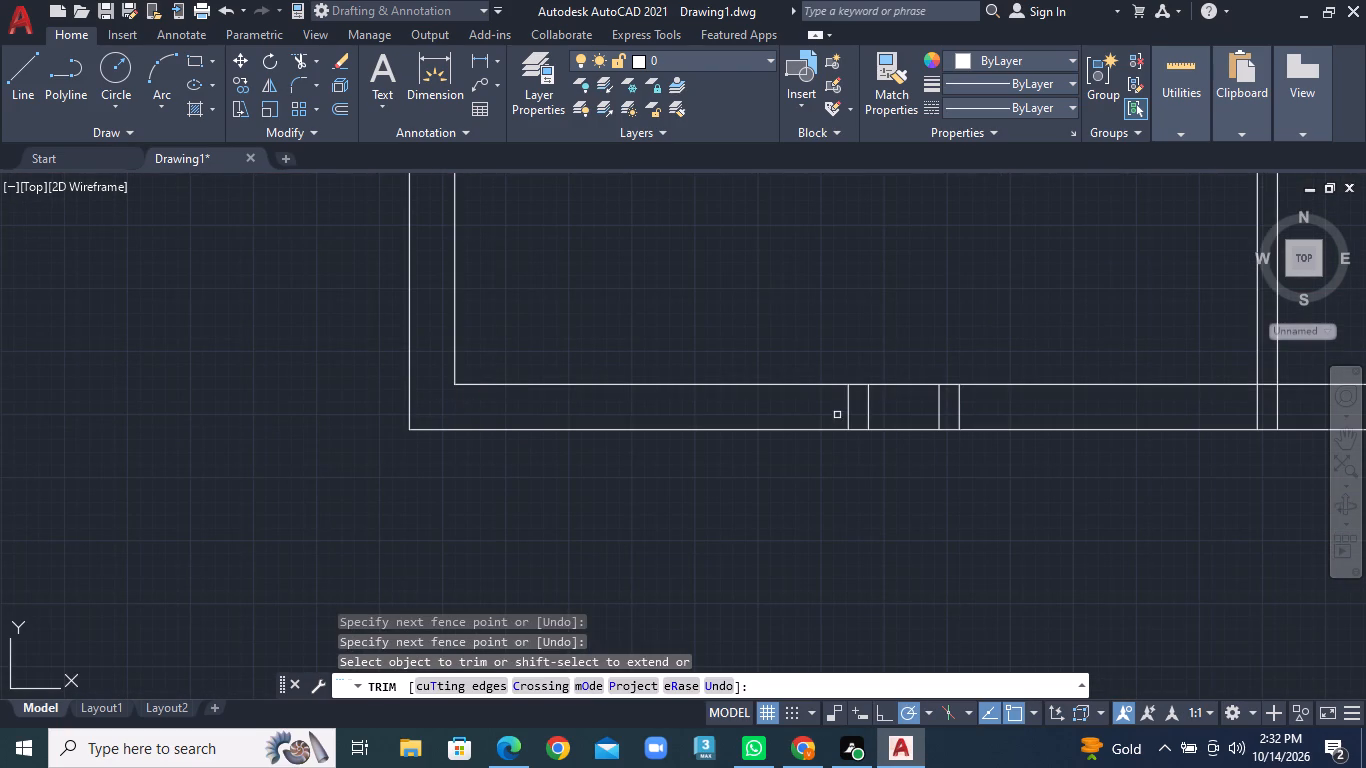
Trim away the four short partition stubs crossing the bottom outer wall near its left end.
click(836, 406)
click(981, 408)
Trim the crossing segments where the lower block's left vertical partition meets the bottom outer wall, opening the junction.
scroll(981, 408, down, 2)
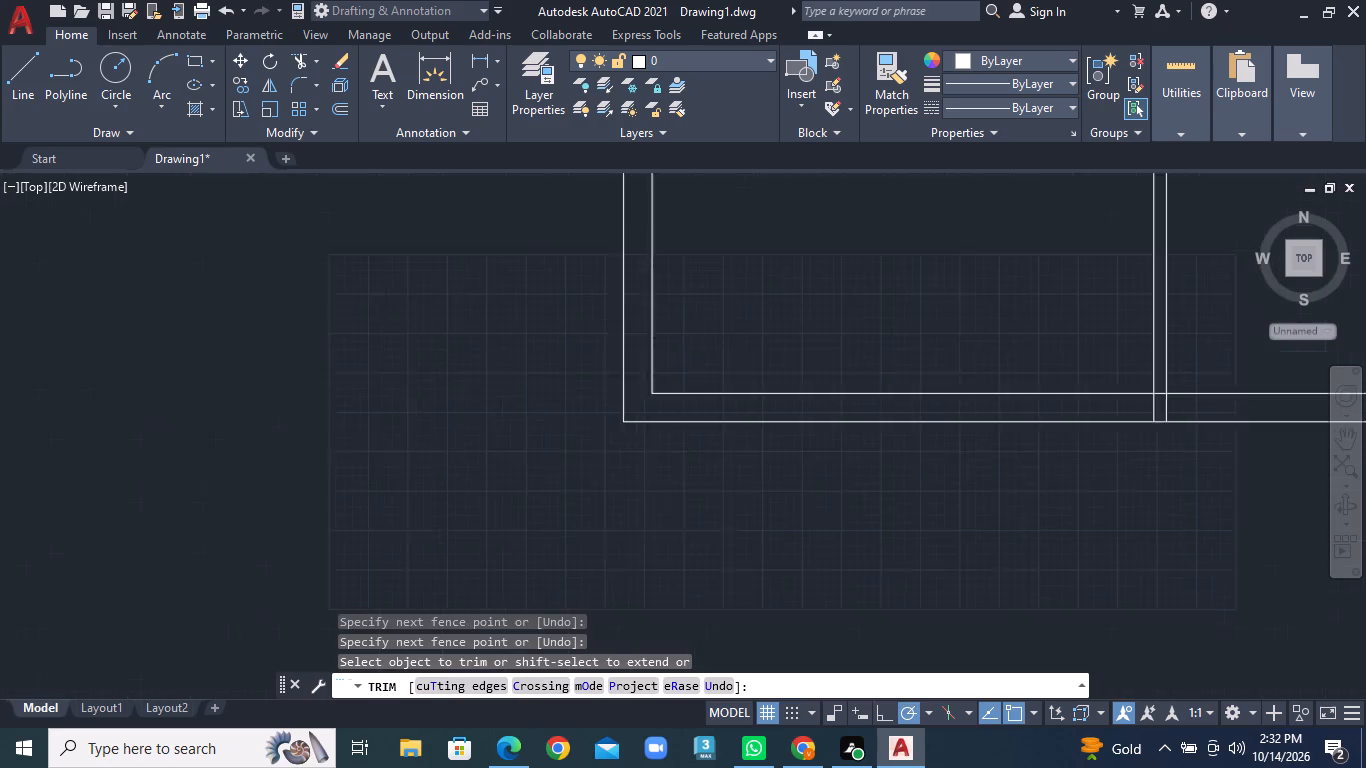
middle_drag(1122, 409, 634, 429)
scroll(581, 392, up, 2)
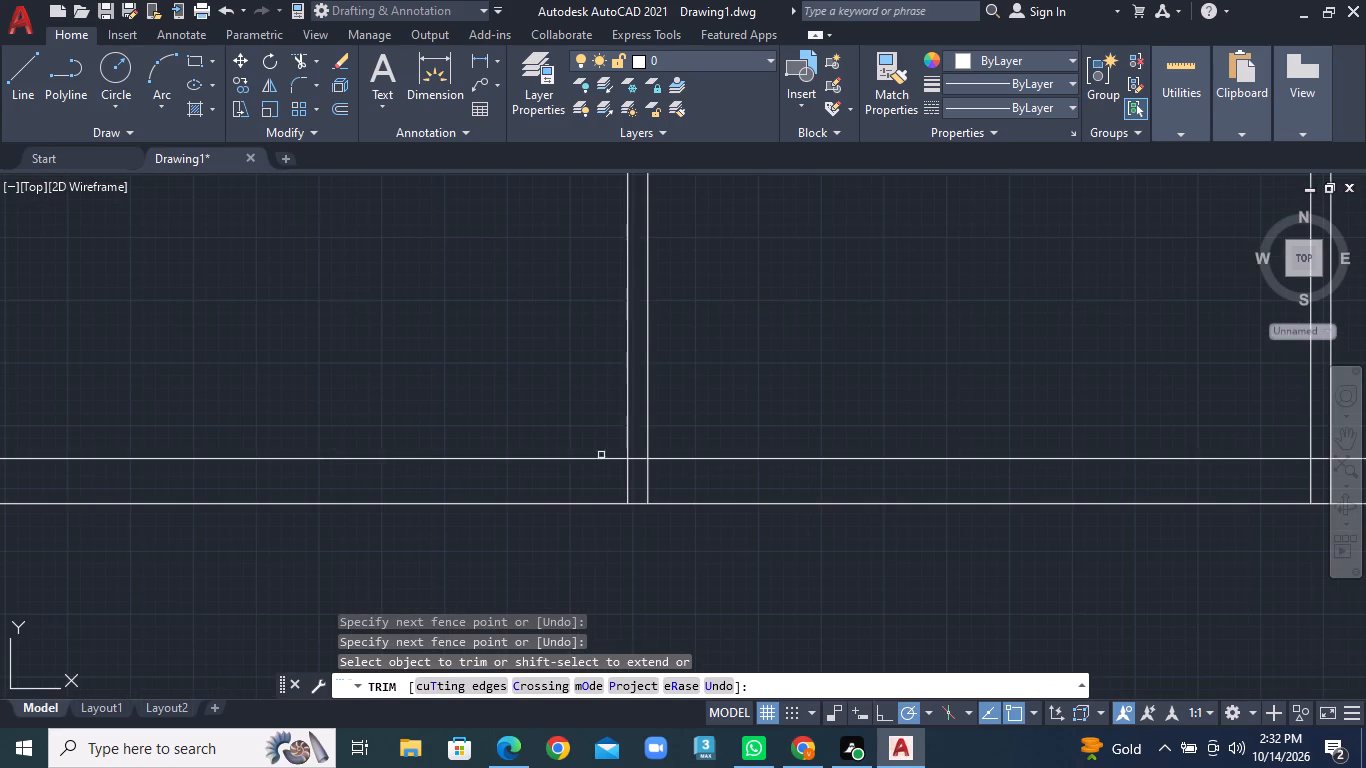
click(603, 479)
click(682, 480)
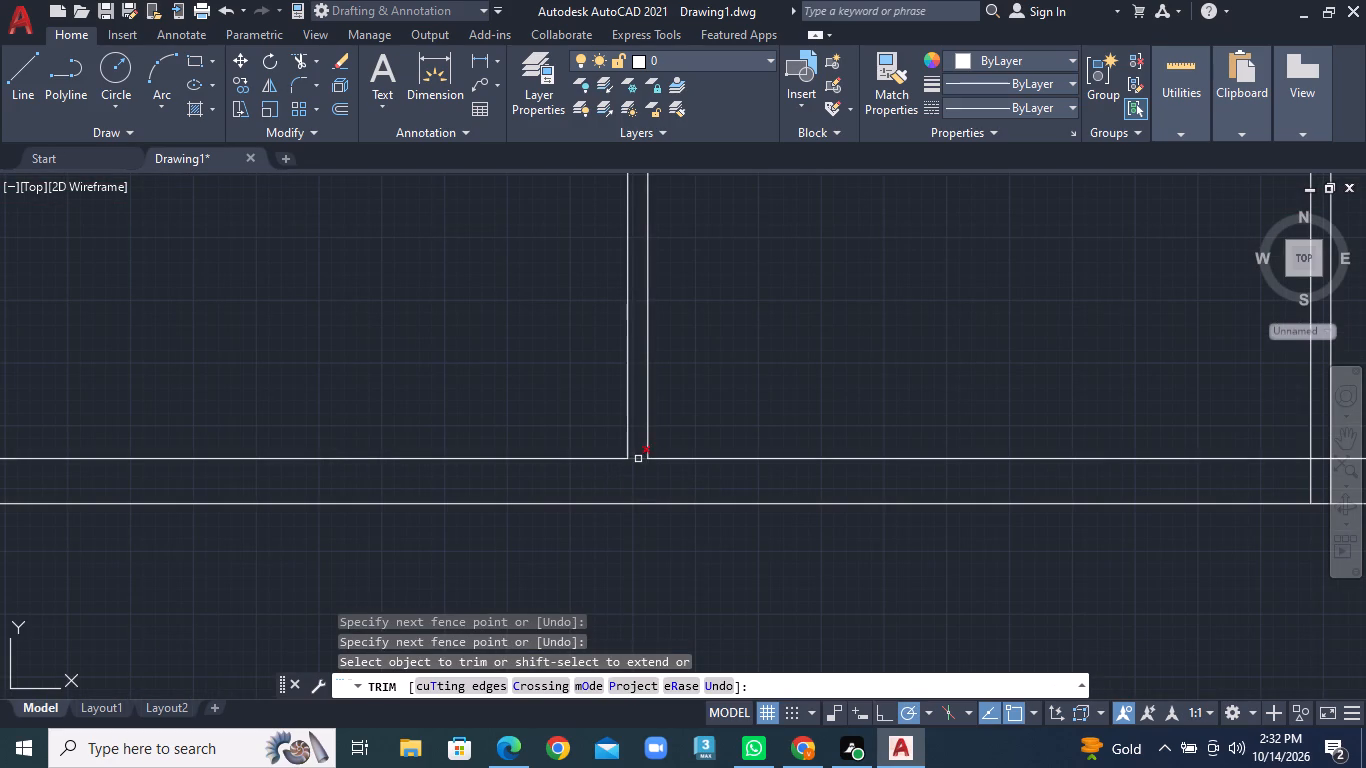
click(638, 459)
Trim the crossing segments where the lower block's right vertical partition meets the bottom outer wall, opening the junction.
scroll(640, 459, down, 2)
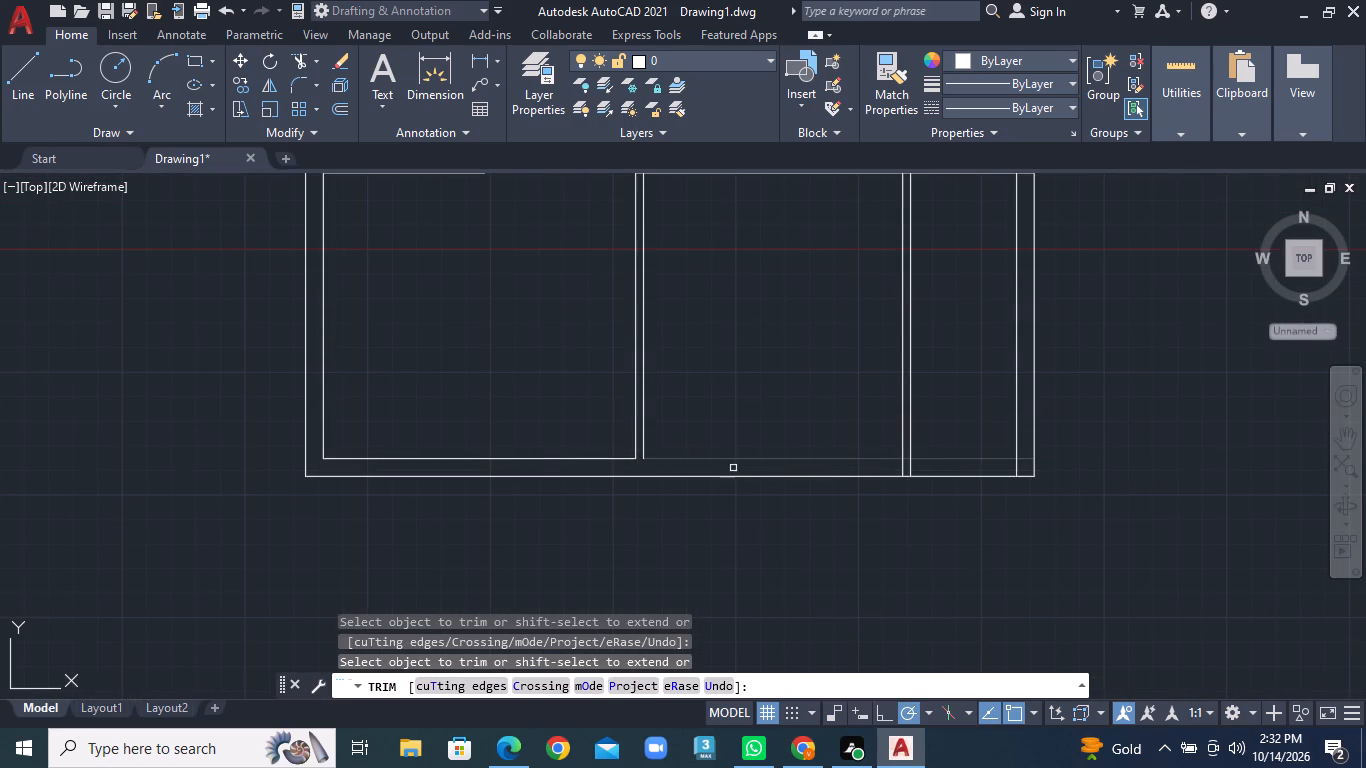
middle_drag(956, 477, 743, 487)
scroll(747, 453, up, 2)
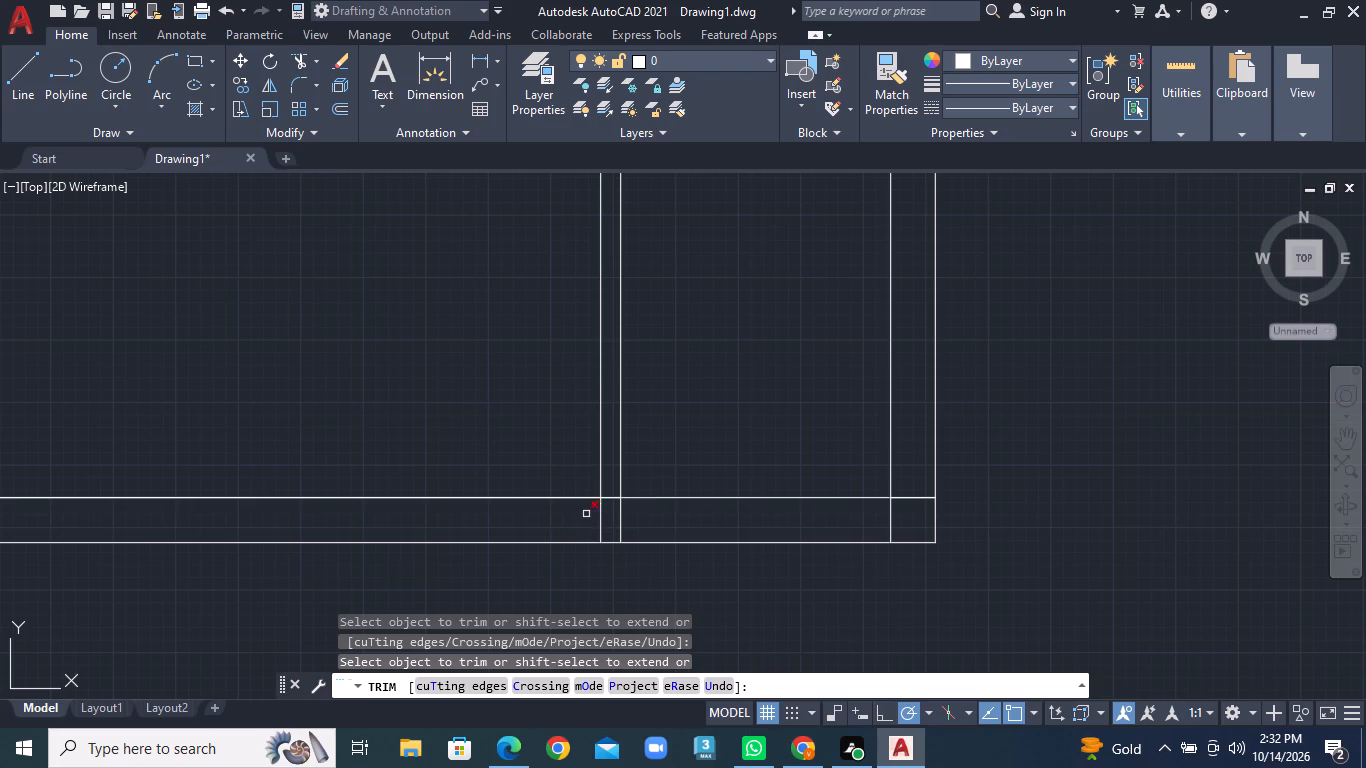
click(558, 517)
click(627, 519)
click(608, 499)
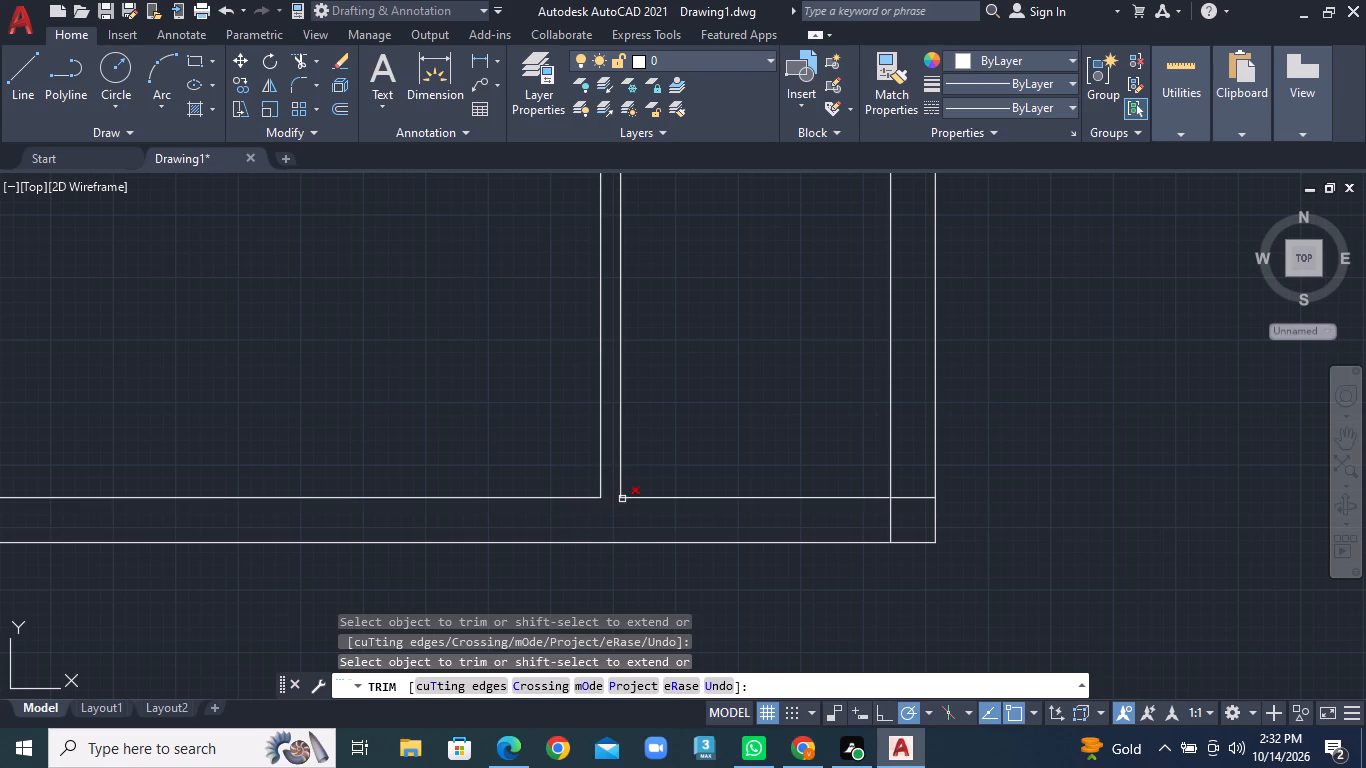
Trim the overlapping inner wall line ends at the floor plan's bottom-right outer wall corner.
click(865, 526)
click(900, 523)
click(906, 523)
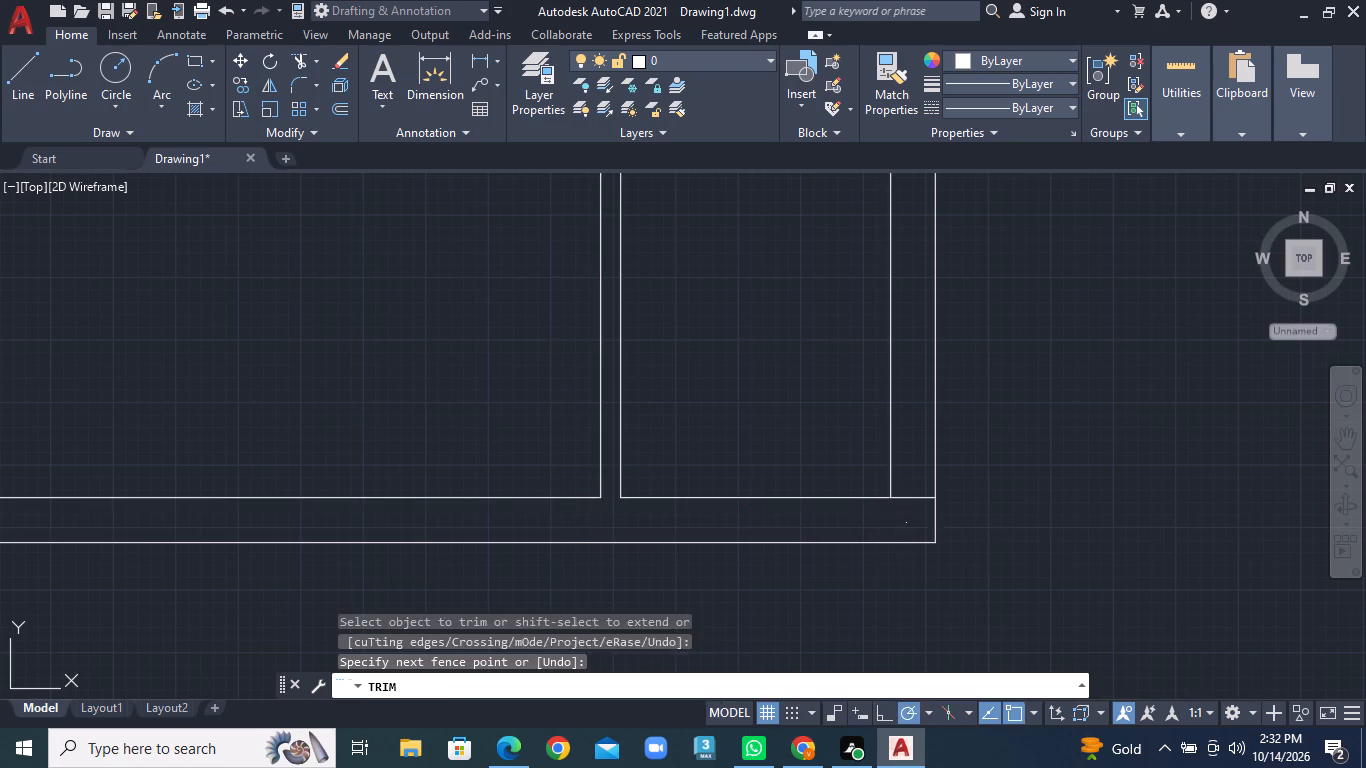
click(906, 487)
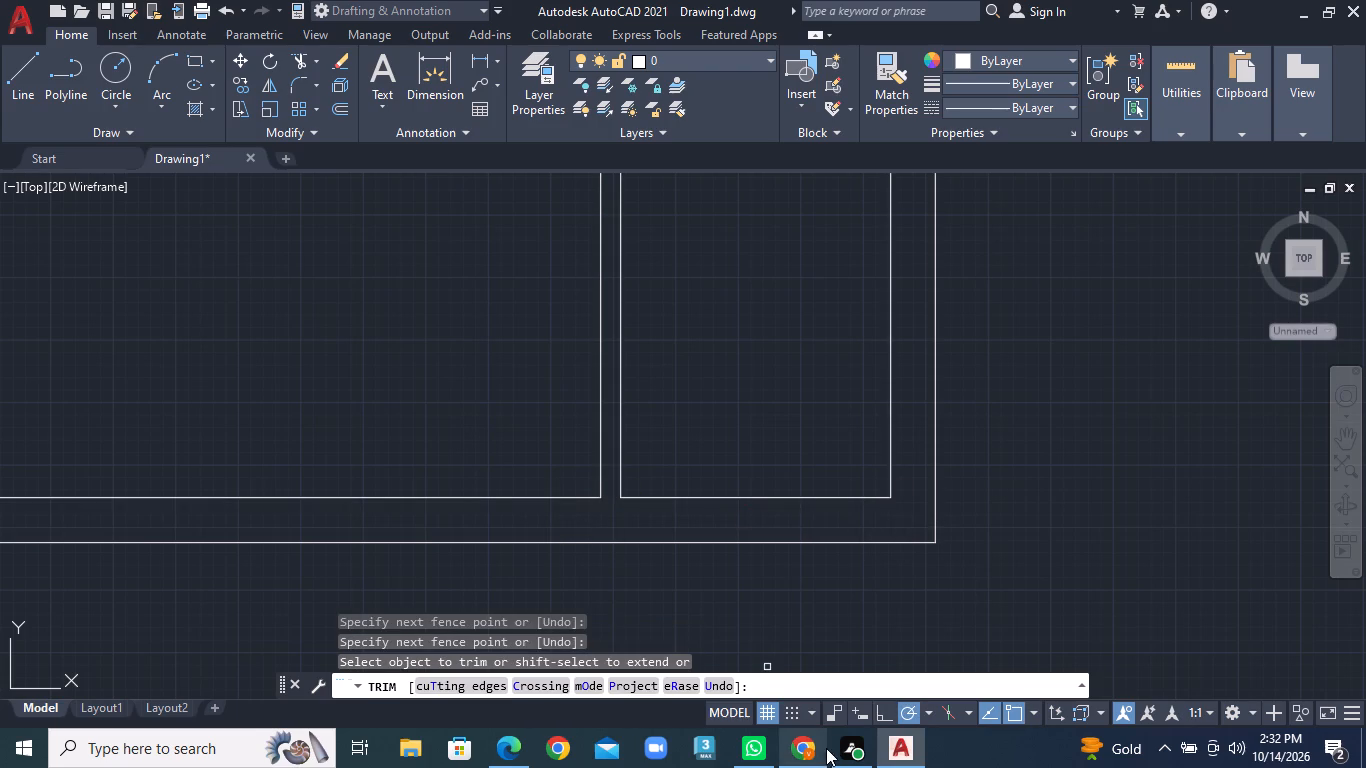
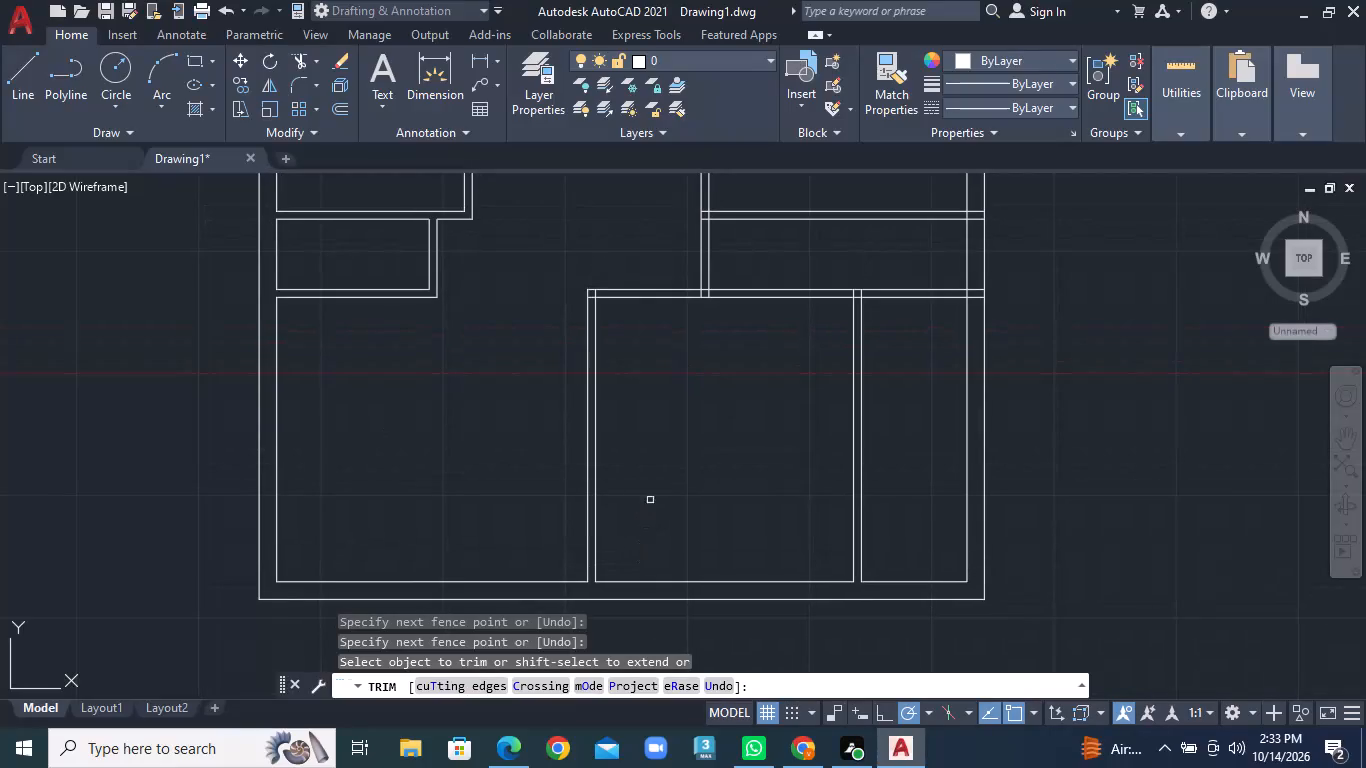
Trim the overlapping inner line ends at the lower block's top-left partition corner.
middle_click(656, 355)
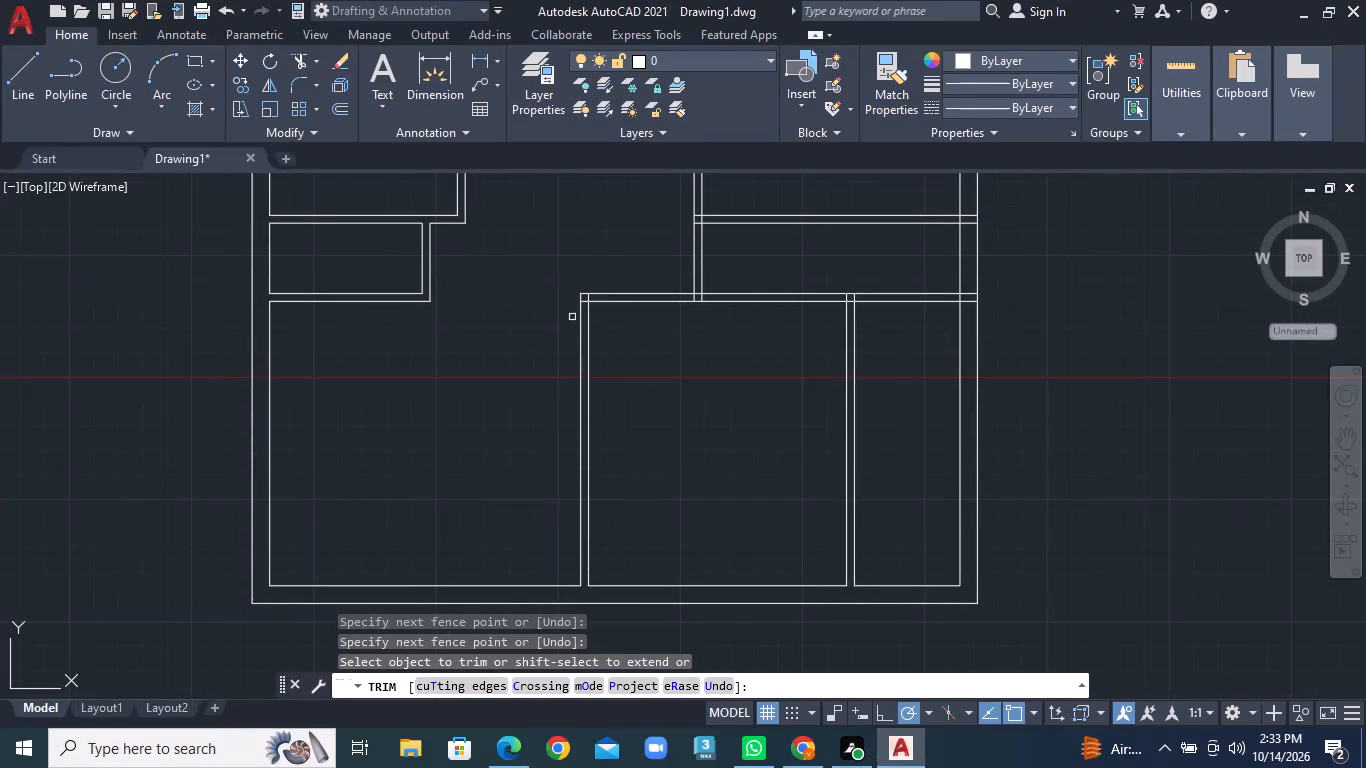
scroll(597, 307, up, 4)
click(531, 237)
click(562, 242)
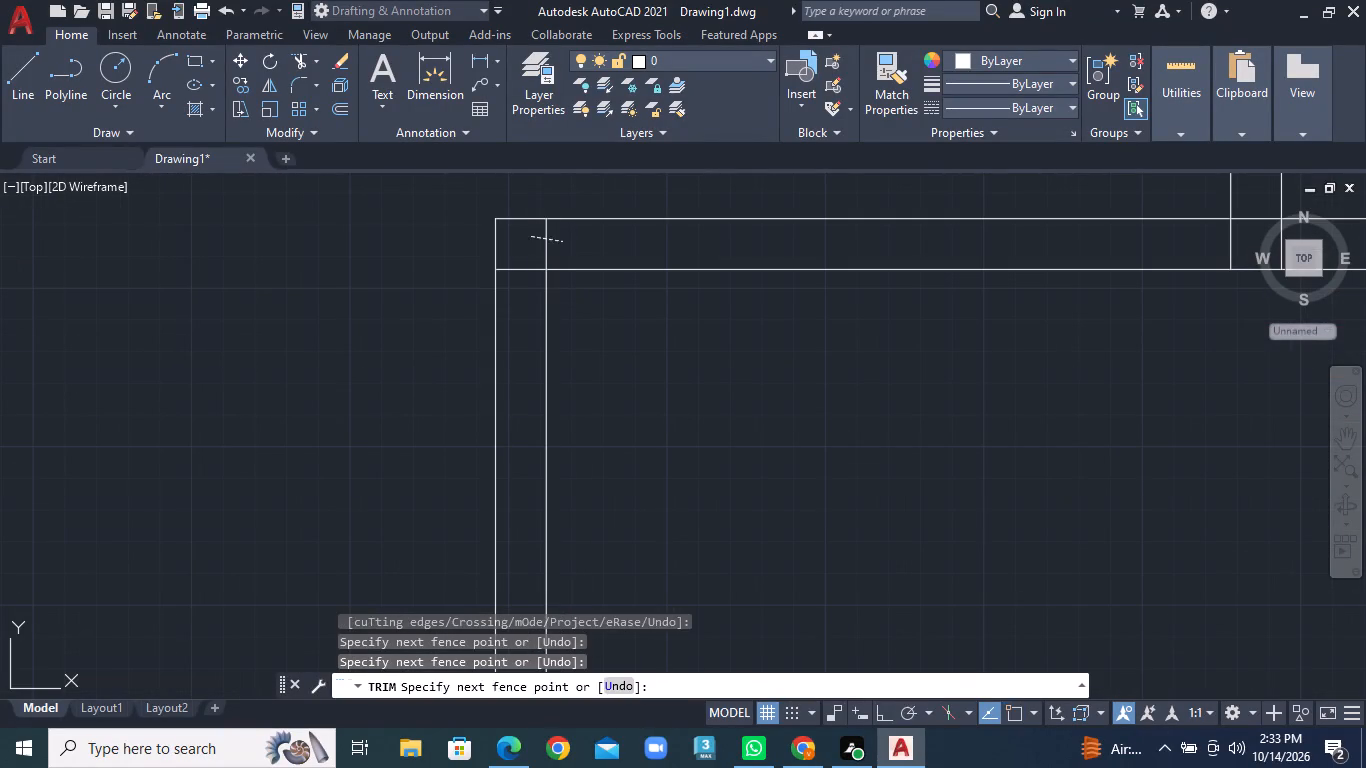
click(526, 250)
click(514, 309)
Trim the crossing segments where the vertical partition from above meets the lower block's top horizontal partition, opening the junction.
scroll(757, 375, down, 1)
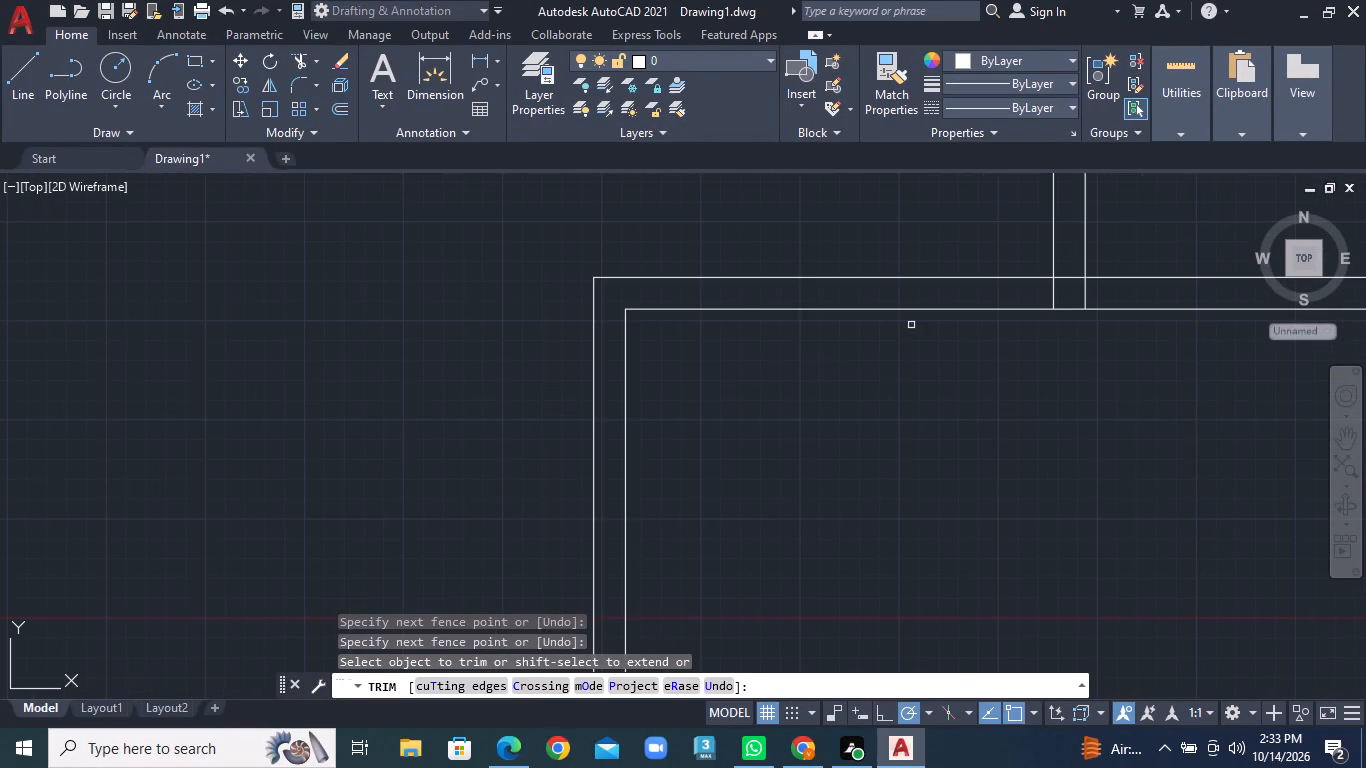
click(1029, 285)
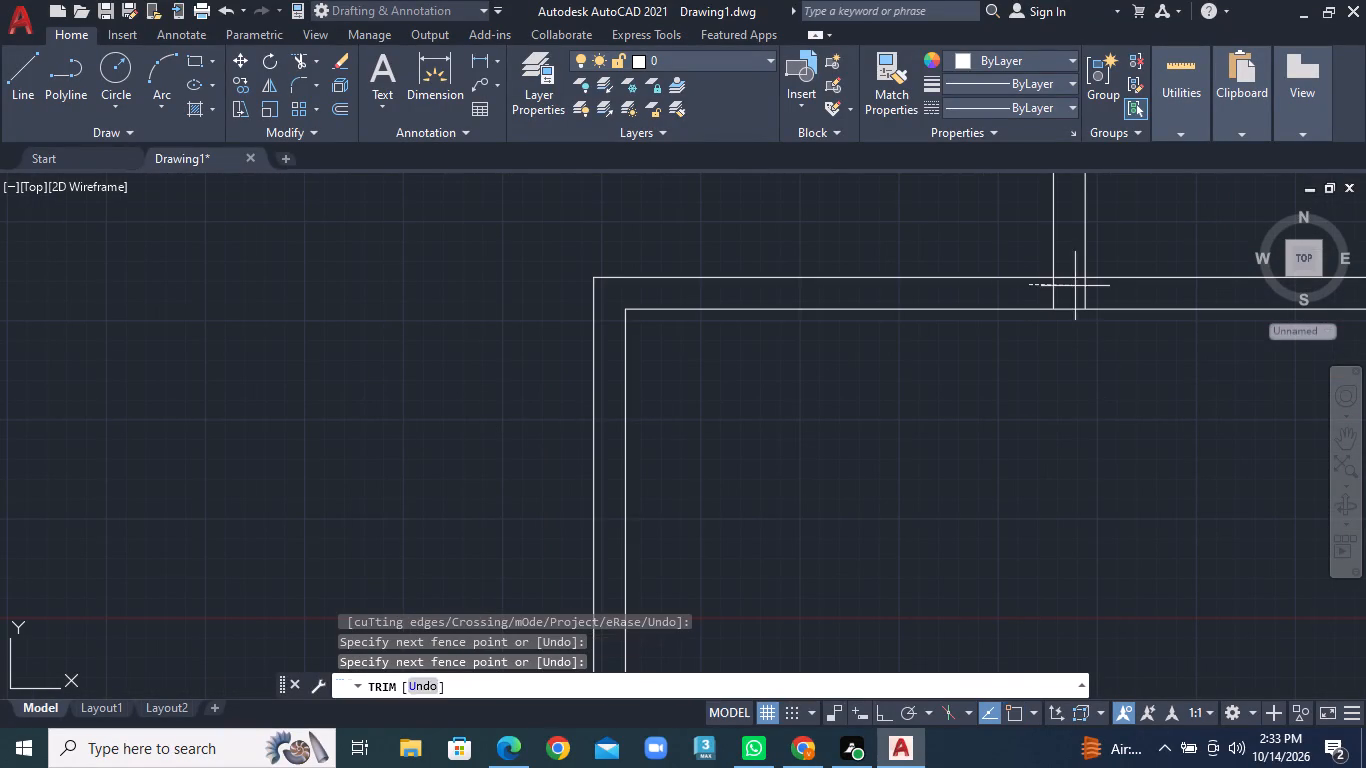
click(1092, 286)
click(1073, 281)
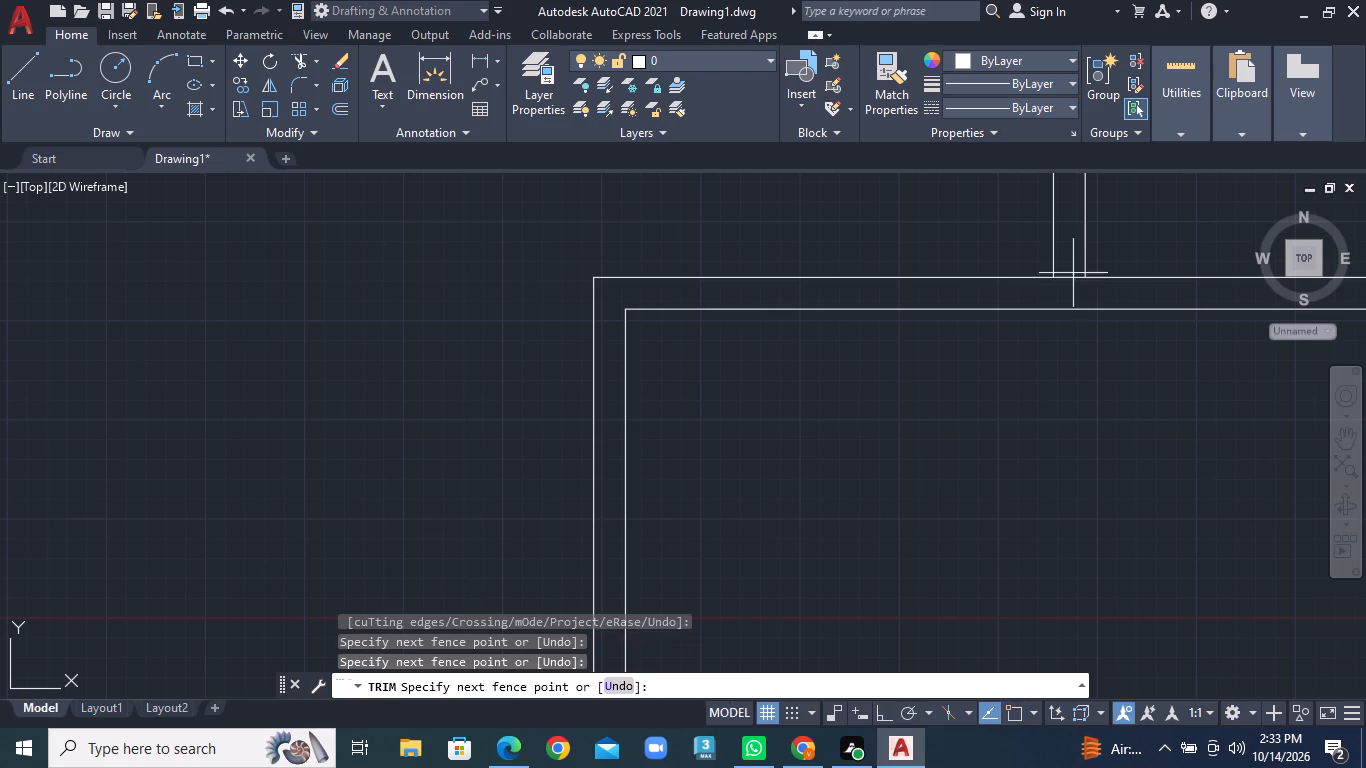
click(1073, 273)
Trim the crossing segments where the lower block's right vertical partition meets its top horizontal partition, opening the junction.
scroll(1073, 273, down, 2)
middle_drag(1073, 273, 700, 432)
middle_drag(682, 433, 572, 425)
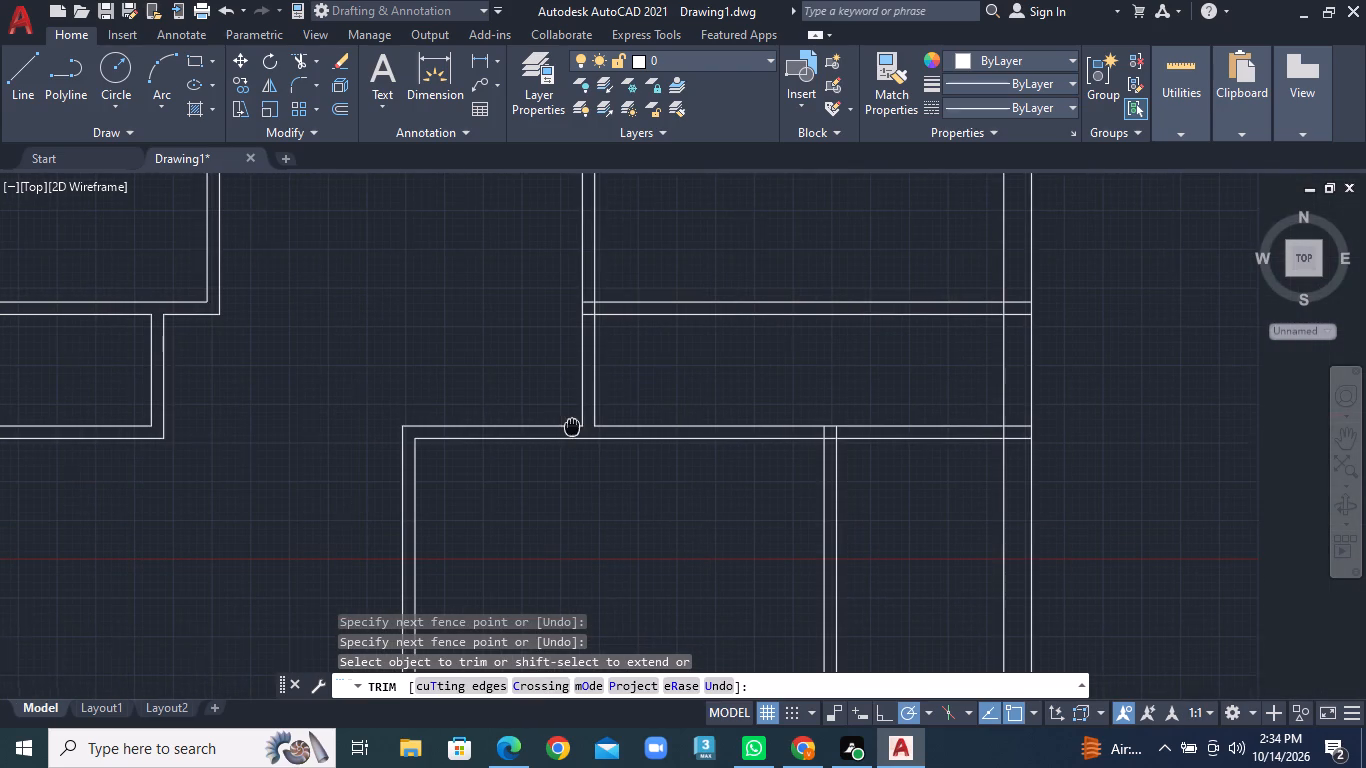
scroll(920, 432, up, 2)
scroll(837, 438, up, 2)
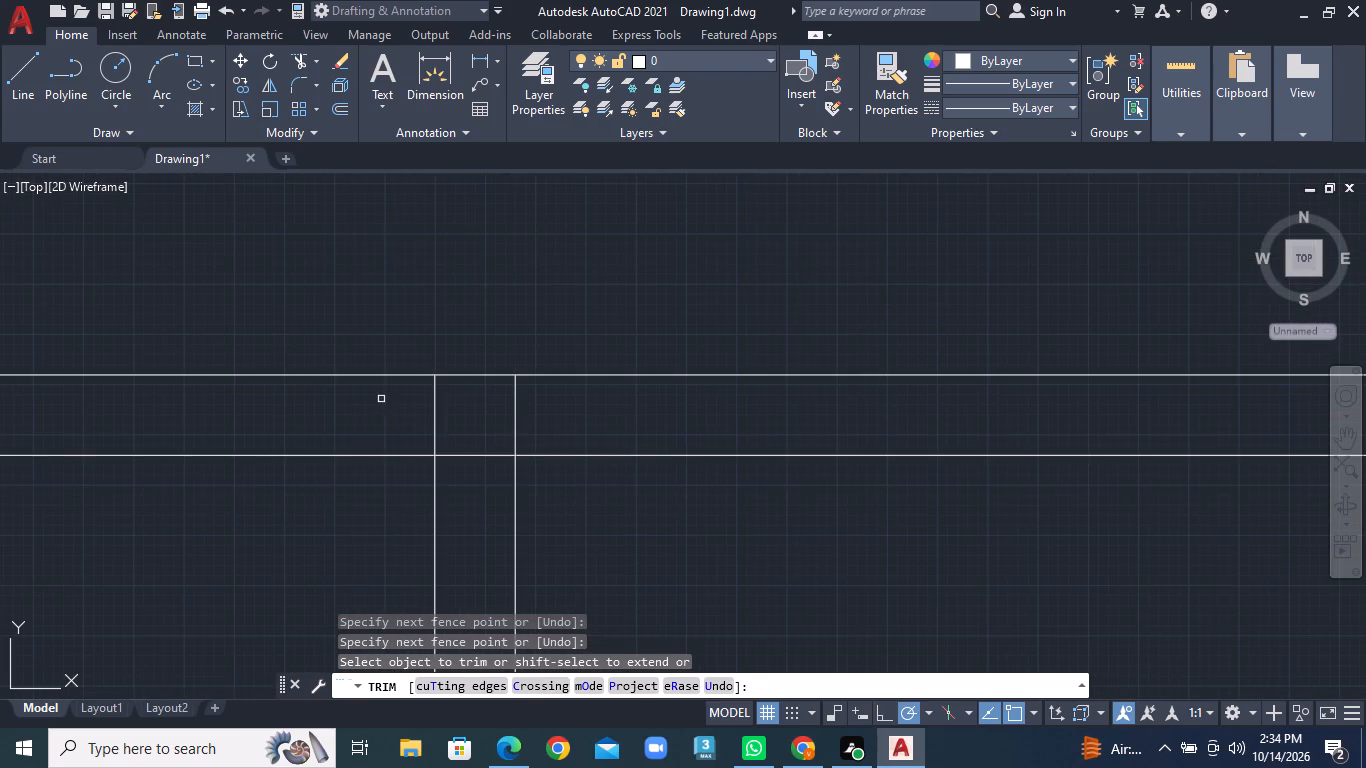
click(381, 399)
click(544, 406)
click(483, 415)
click(478, 499)
Trim the crossing segments where the lower block's top horizontal partition meets the right outer wall, opening the junction.
scroll(491, 493, down, 4)
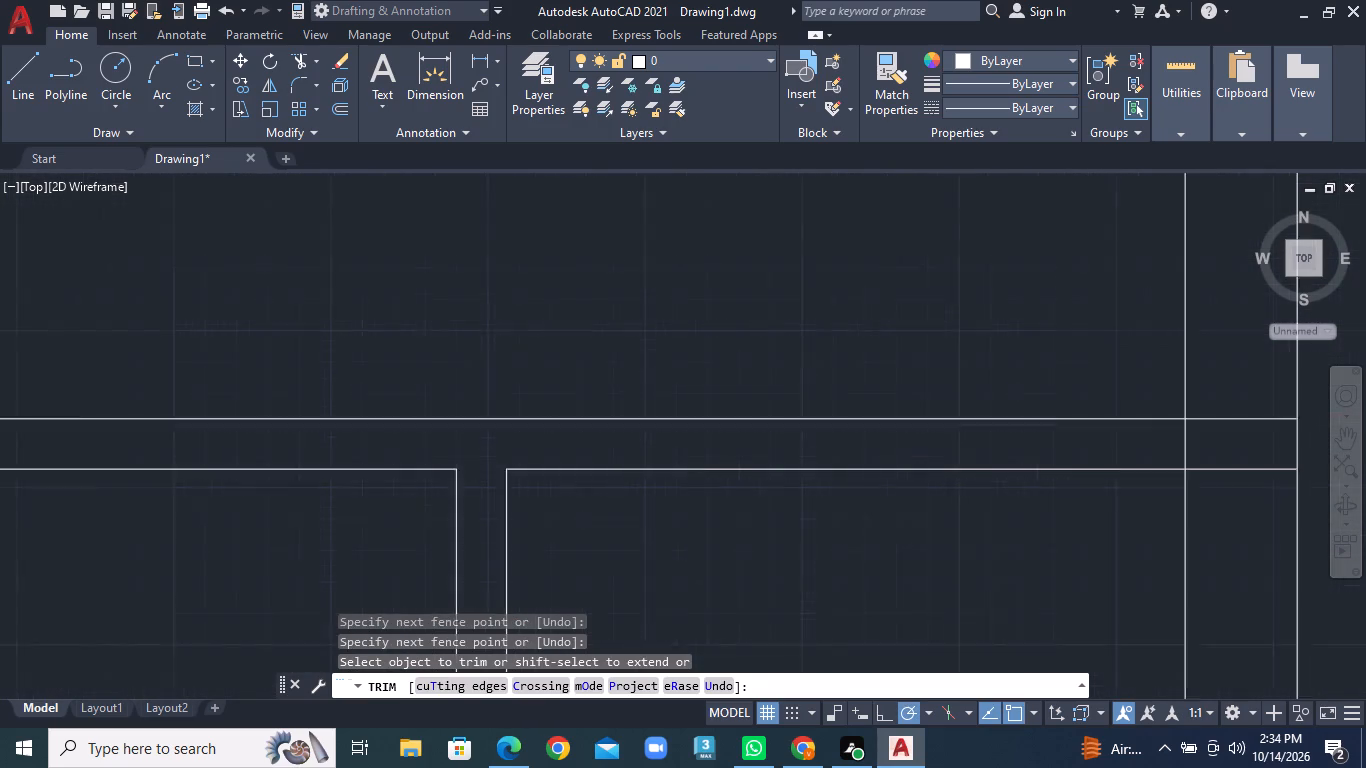
middle_drag(1028, 455, 948, 435)
scroll(700, 450, up, 2)
click(749, 399)
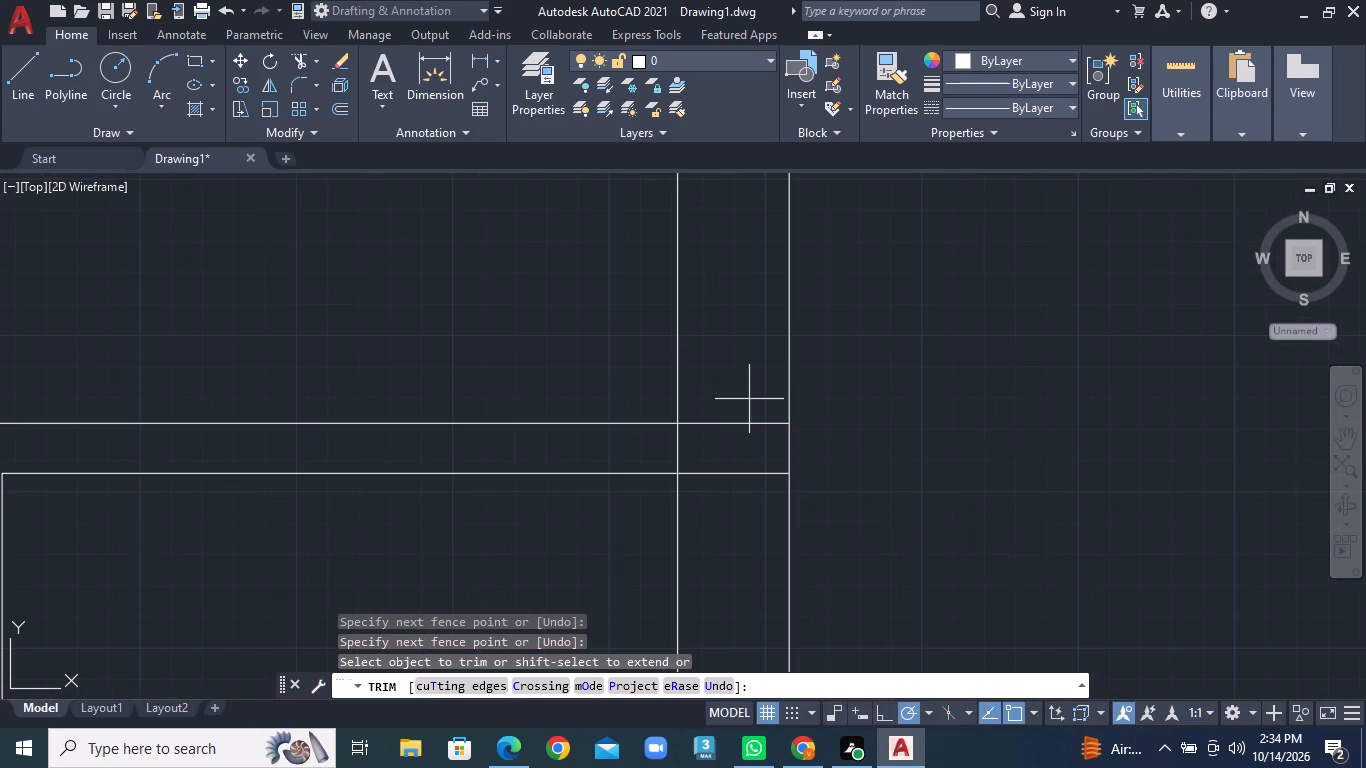
click(735, 516)
click(723, 459)
click(636, 457)
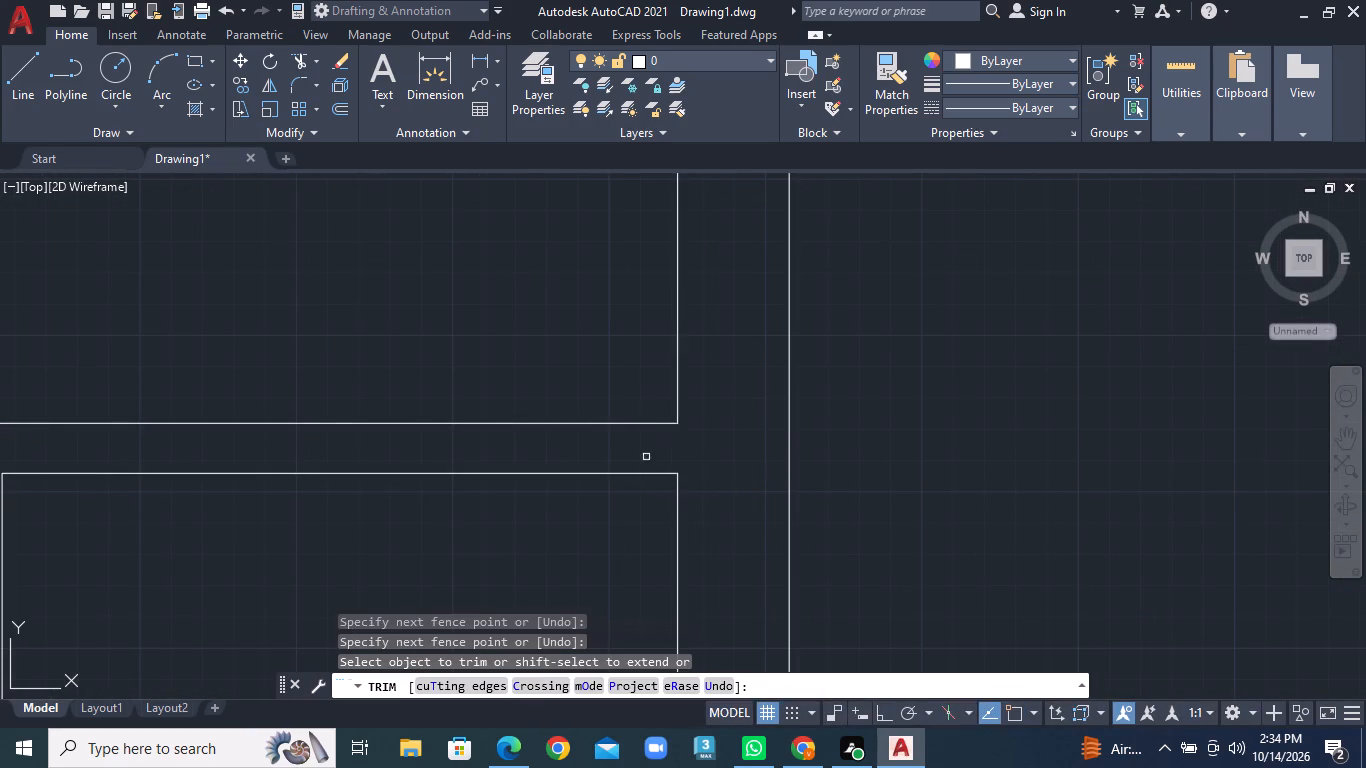
Trim the crossing segments where the next horizontal partition above meets the right outer wall, opening the junction.
scroll(667, 327, down, 1)
middle_drag(636, 249, 613, 524)
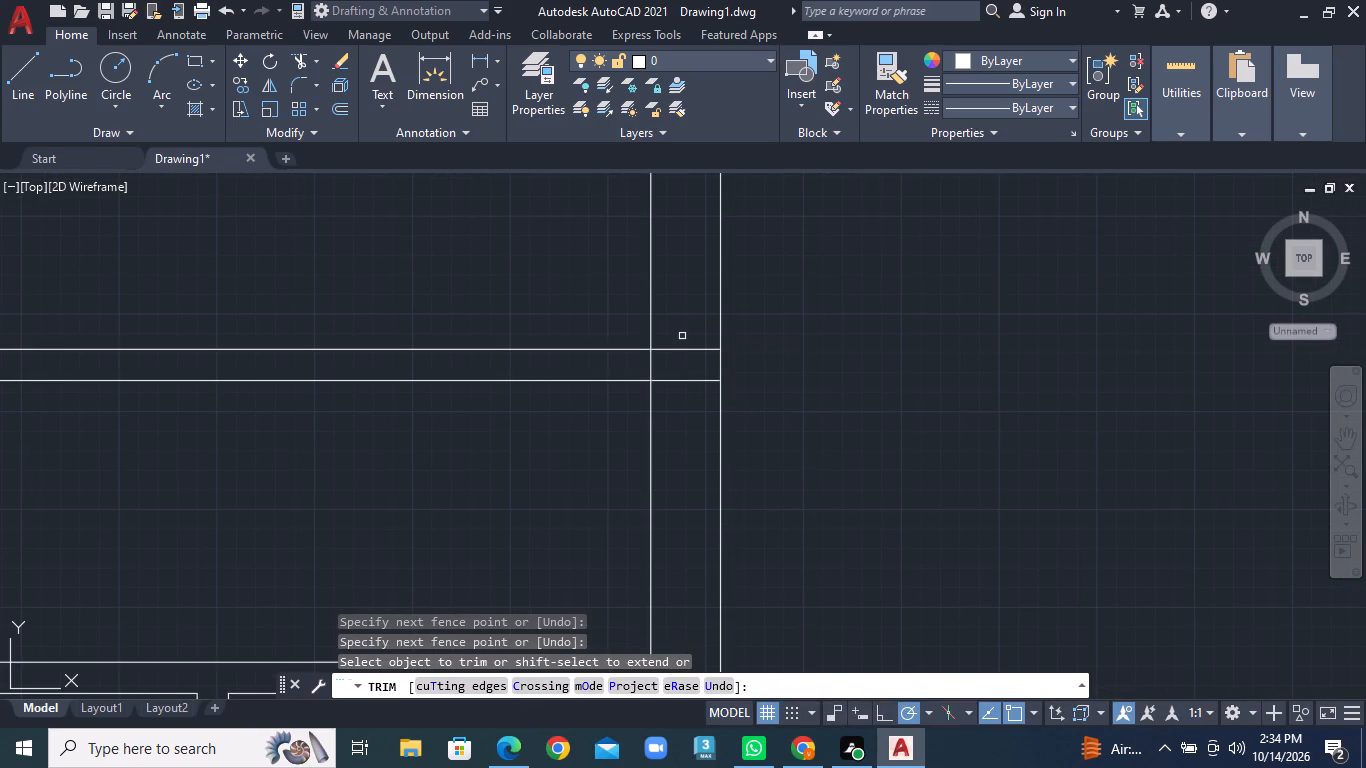
click(683, 316)
click(690, 425)
click(649, 365)
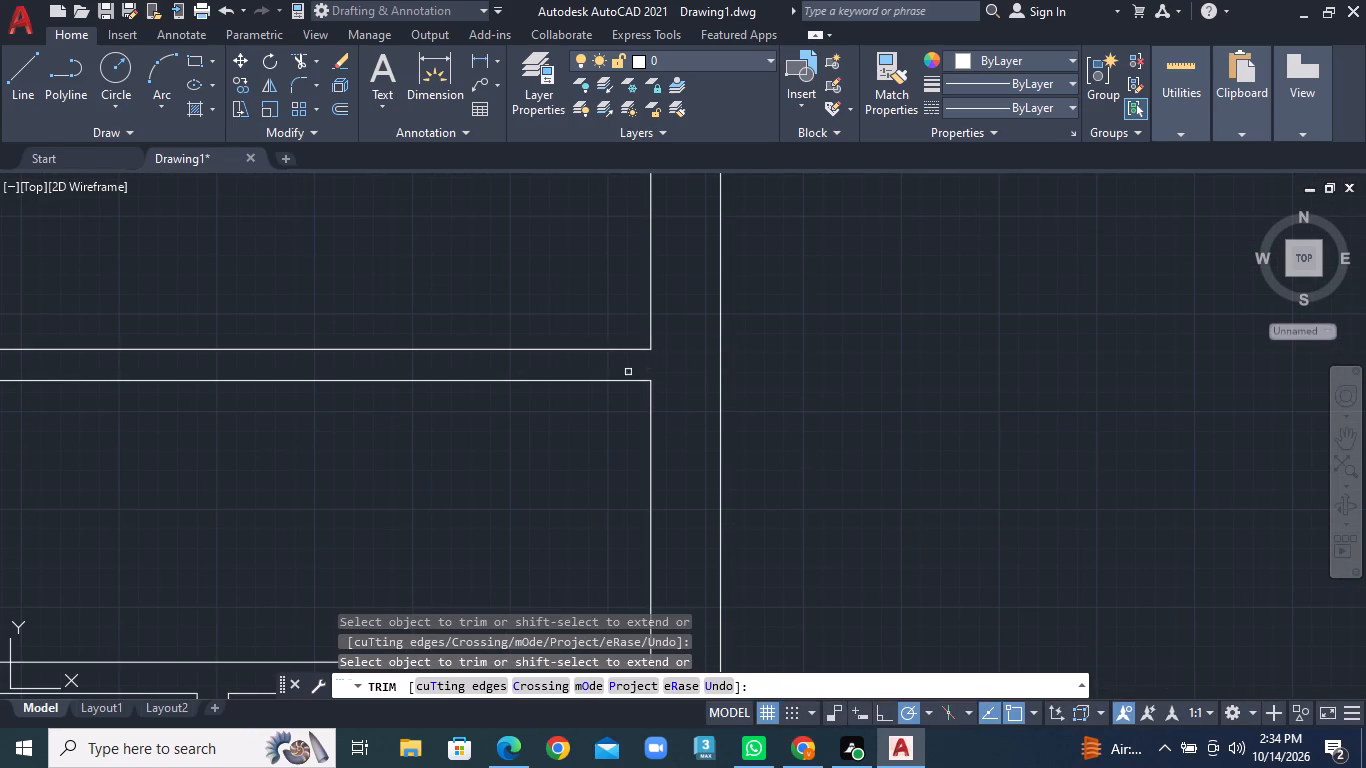
Trim the crossing segments at that horizontal partition's left end, opening its junction with the vertical partition.
scroll(373, 393, down, 3)
middle_drag(264, 382, 684, 368)
scroll(475, 380, up, 3)
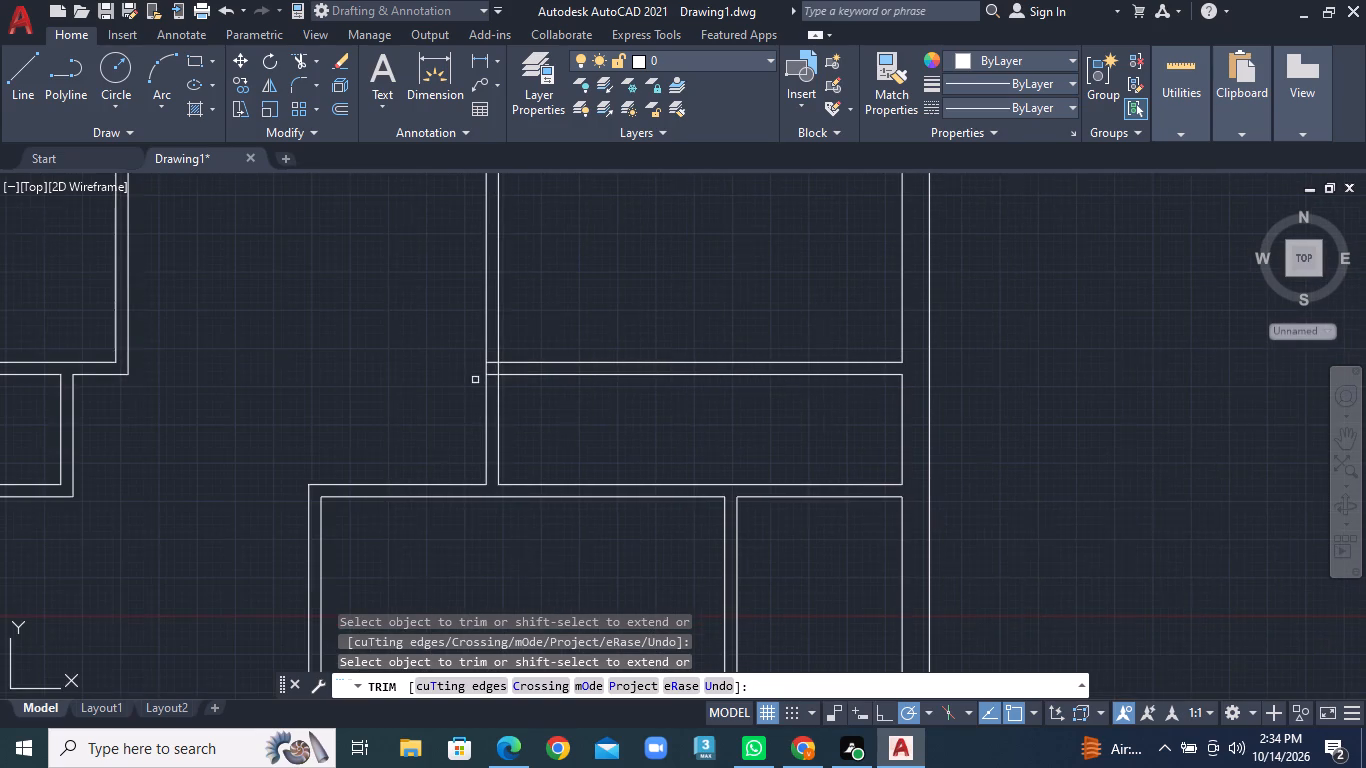
scroll(499, 374, up, 2)
click(513, 247)
click(507, 394)
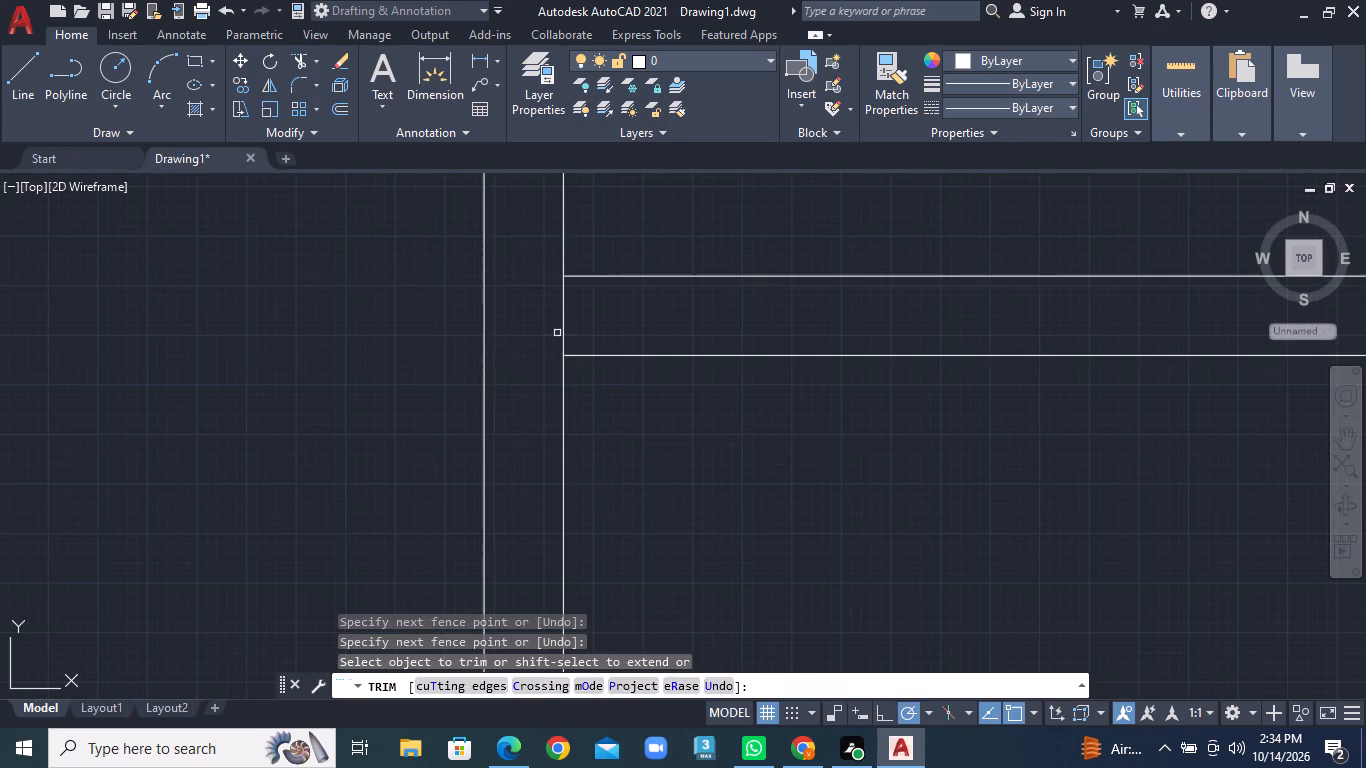
click(577, 322)
click(544, 322)
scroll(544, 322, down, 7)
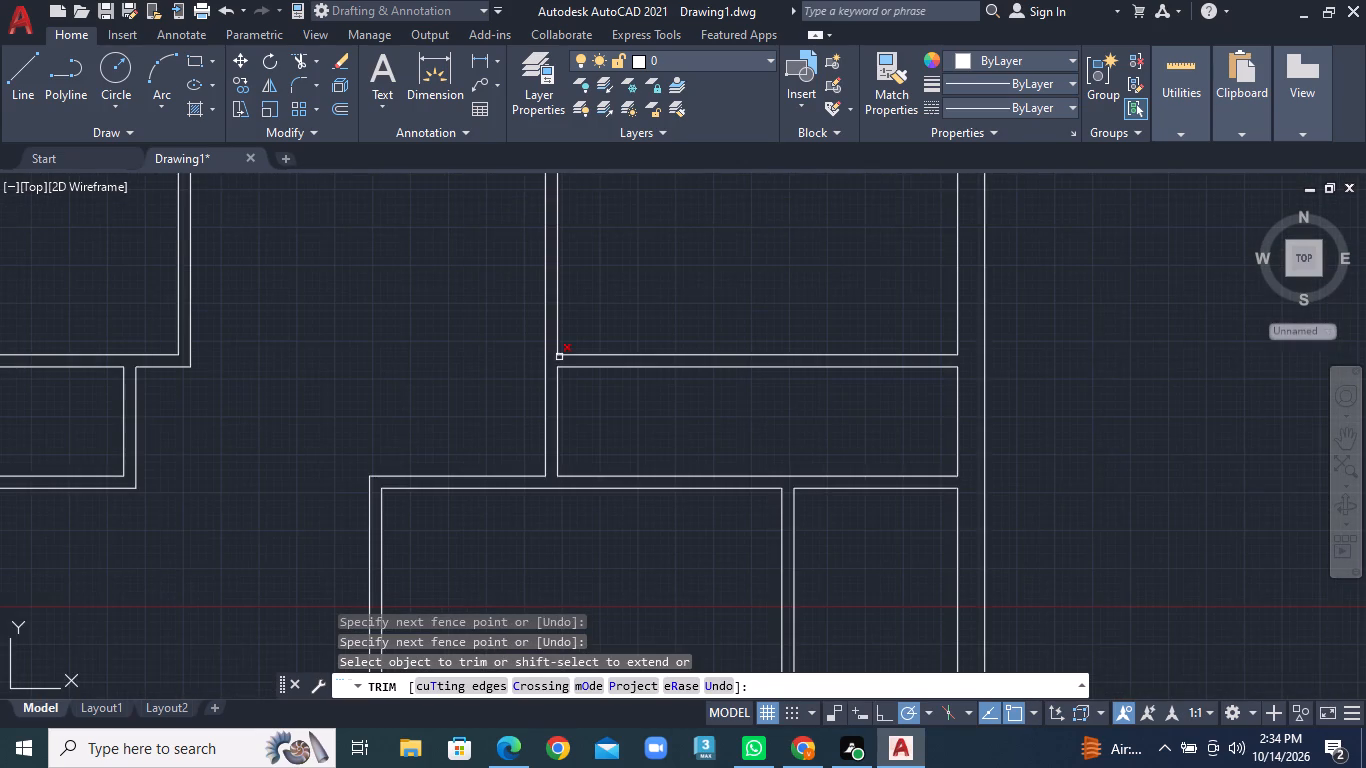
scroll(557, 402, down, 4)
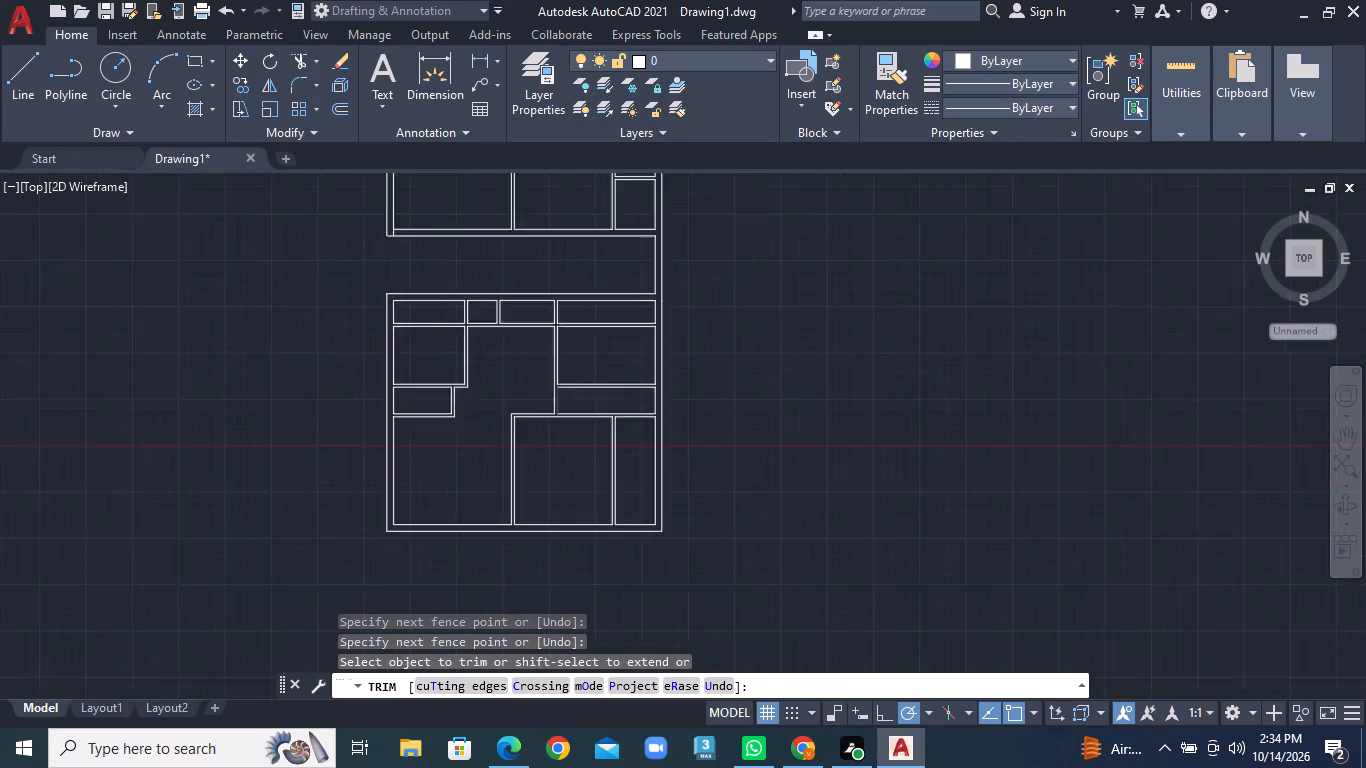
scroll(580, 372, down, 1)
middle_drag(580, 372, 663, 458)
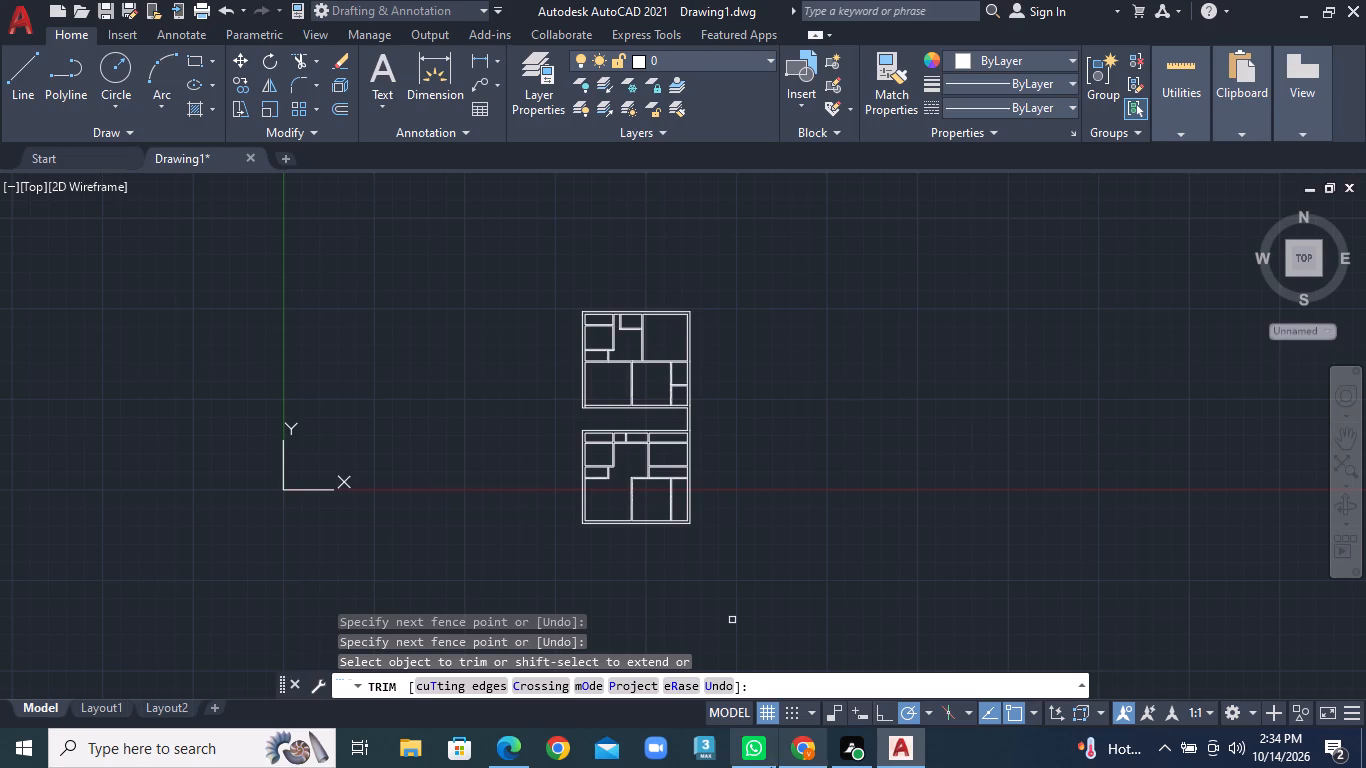
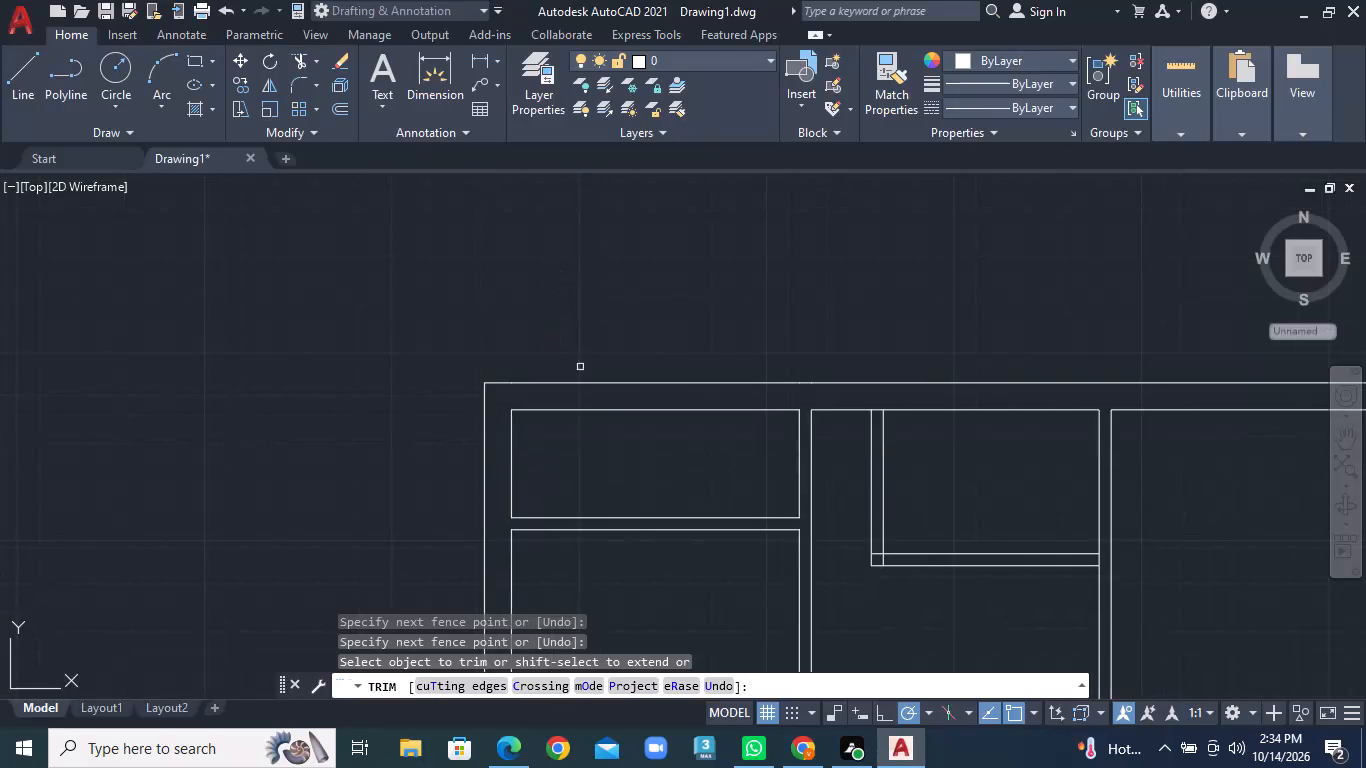
Start a new line by the floor plan's upper-left corner room.
click(31, 85)
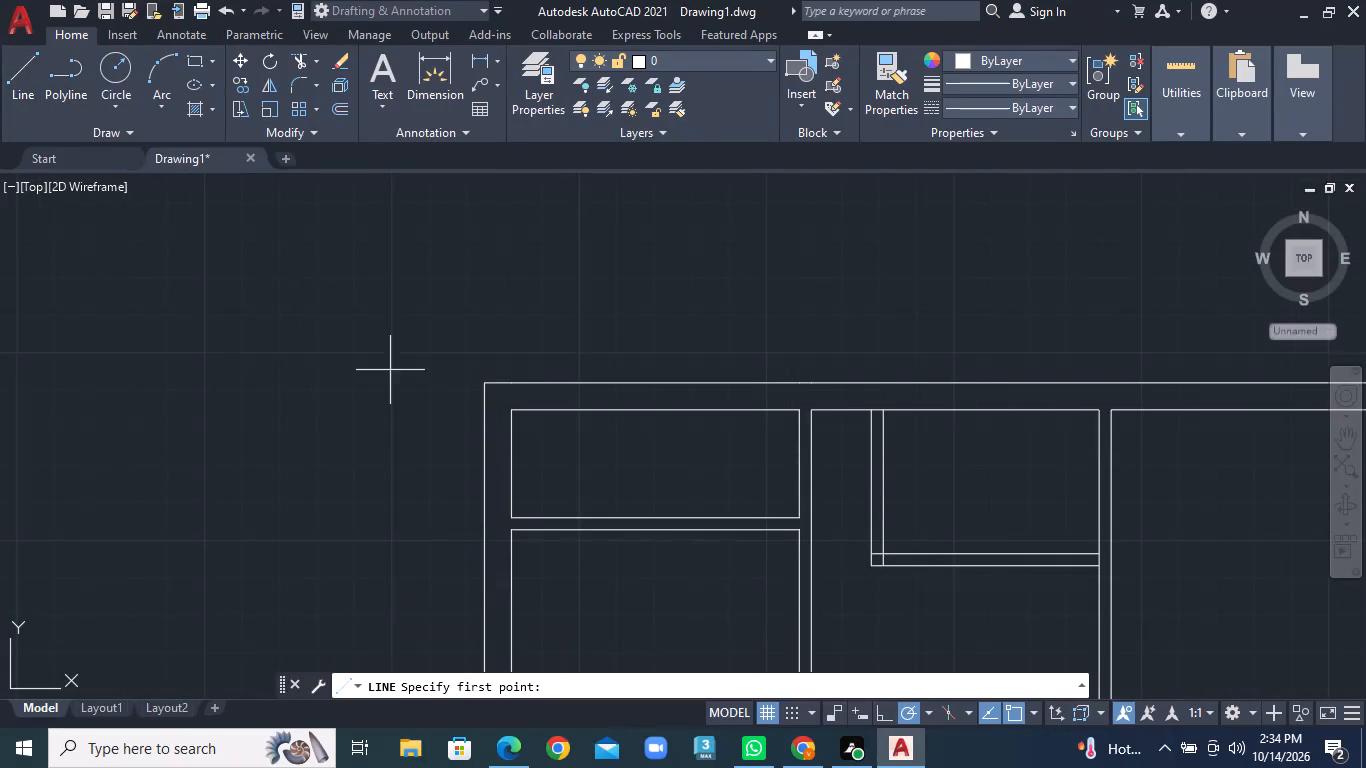
middle_drag(432, 410, 426, 336)
scroll(449, 337, up, 1)
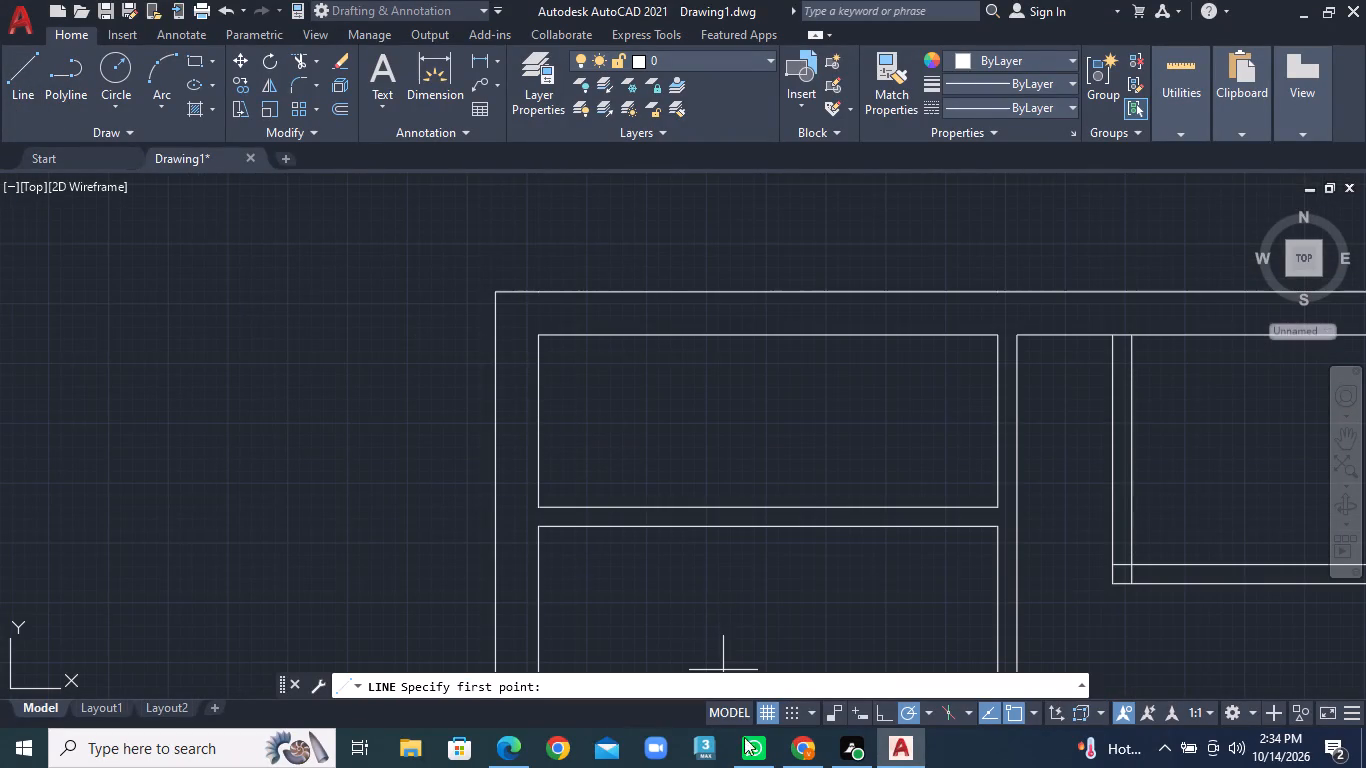
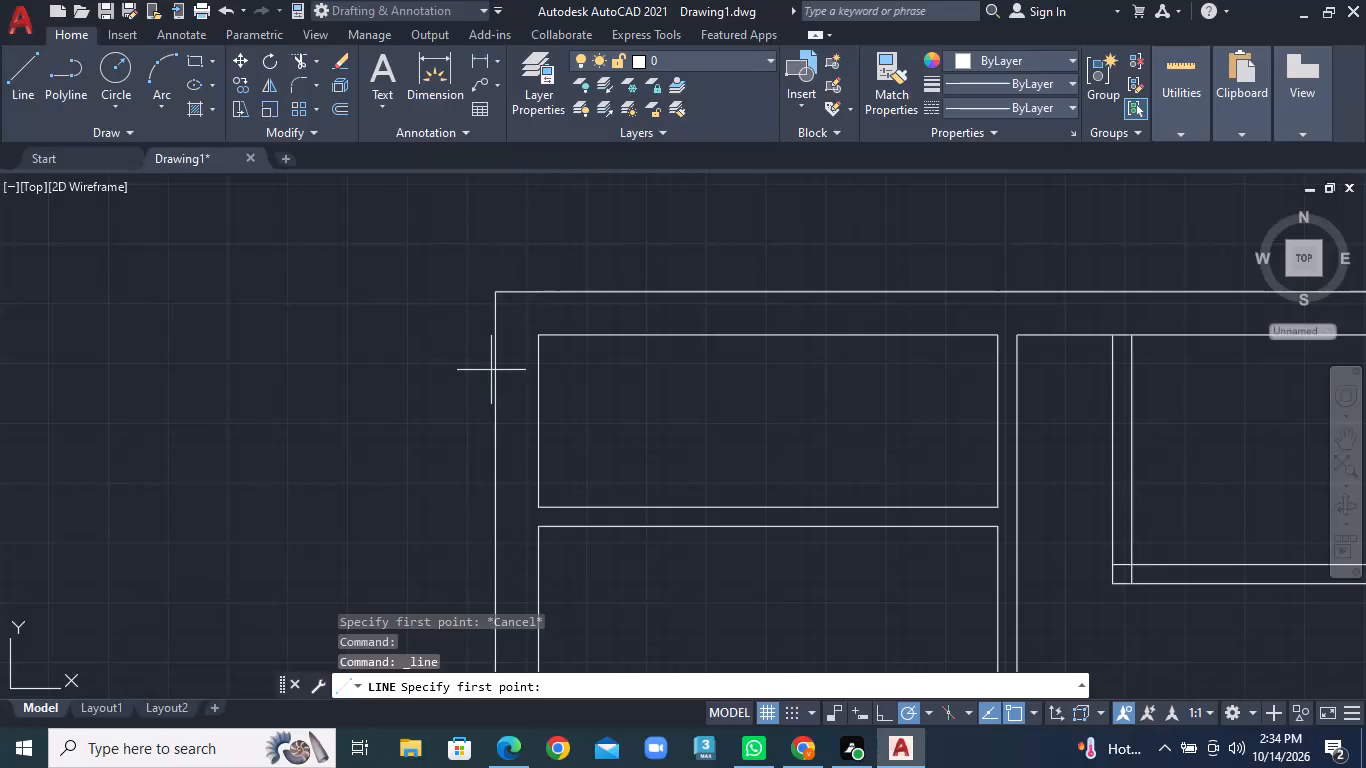
Draw a short horizontal line across the left outer wall, between its two faces, just below the inner upper-left corner.
click(496, 370)
click(540, 370)
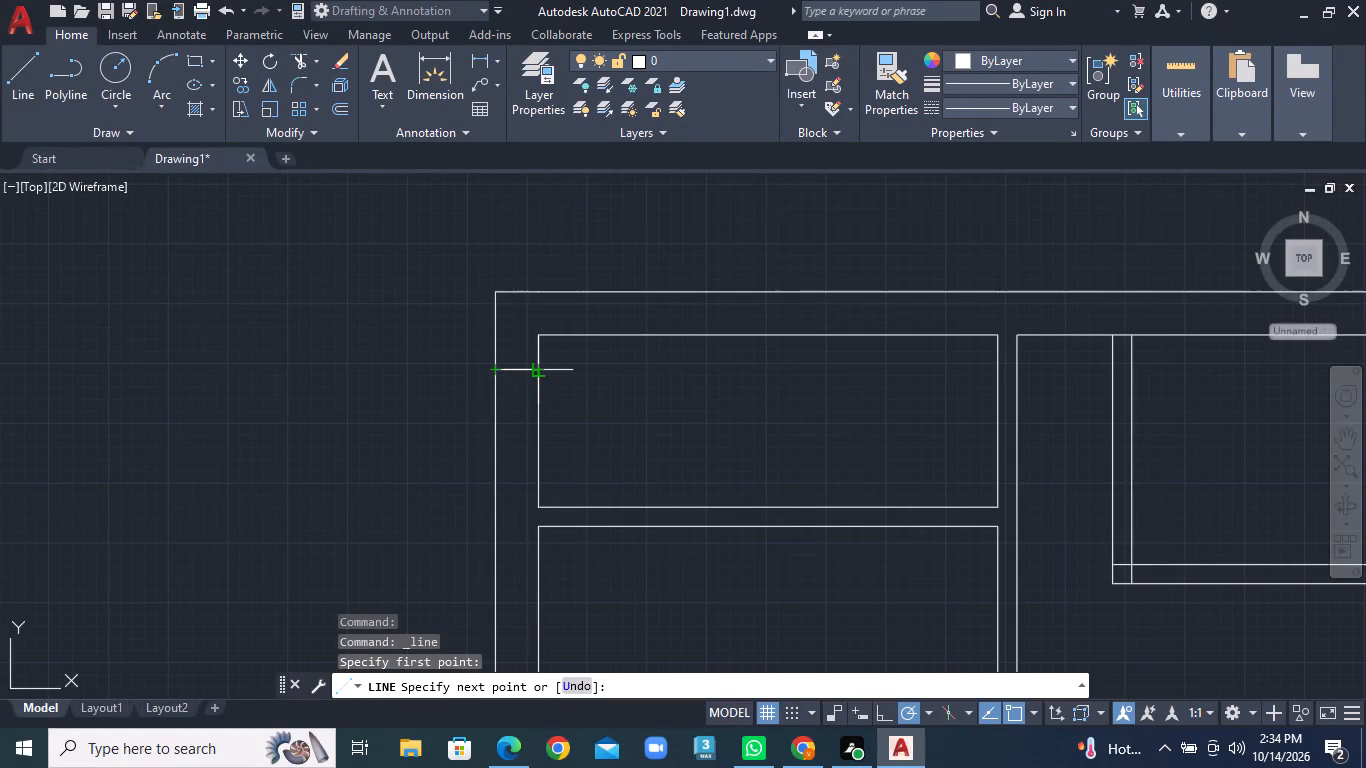
scroll(540, 370, up, 1)
right_click(540, 370)
click(570, 377)
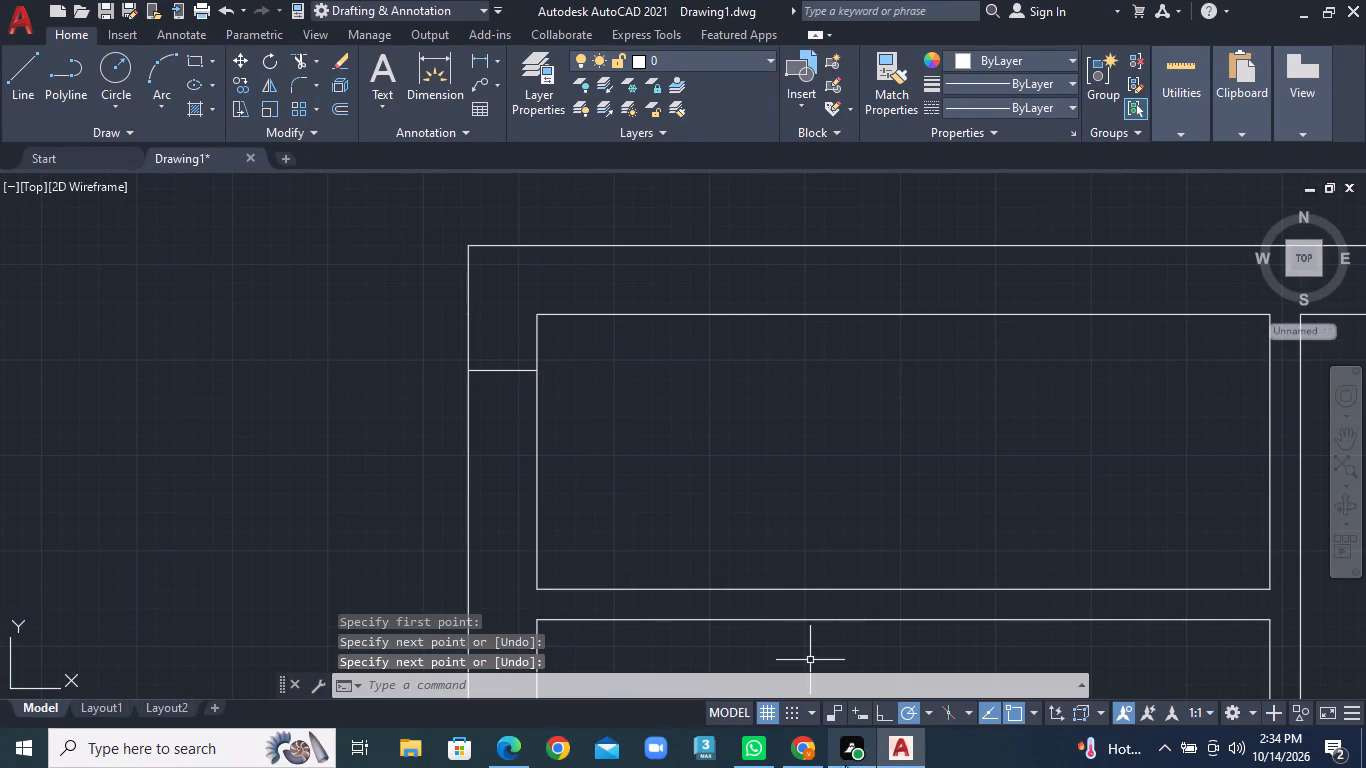
Draw a short vertical line across the top outer wall, from the upper-left room's inner corner up to the outer face.
click(10, 65)
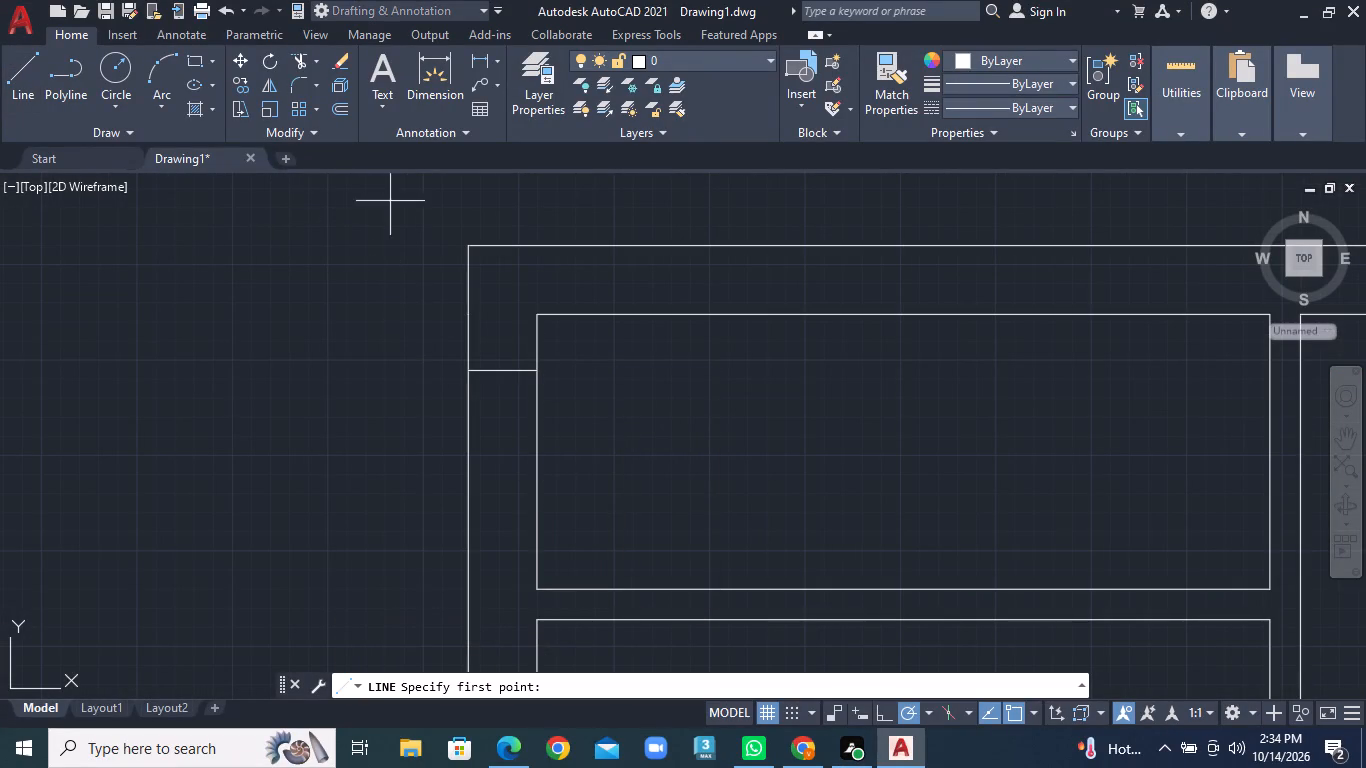
click(539, 319)
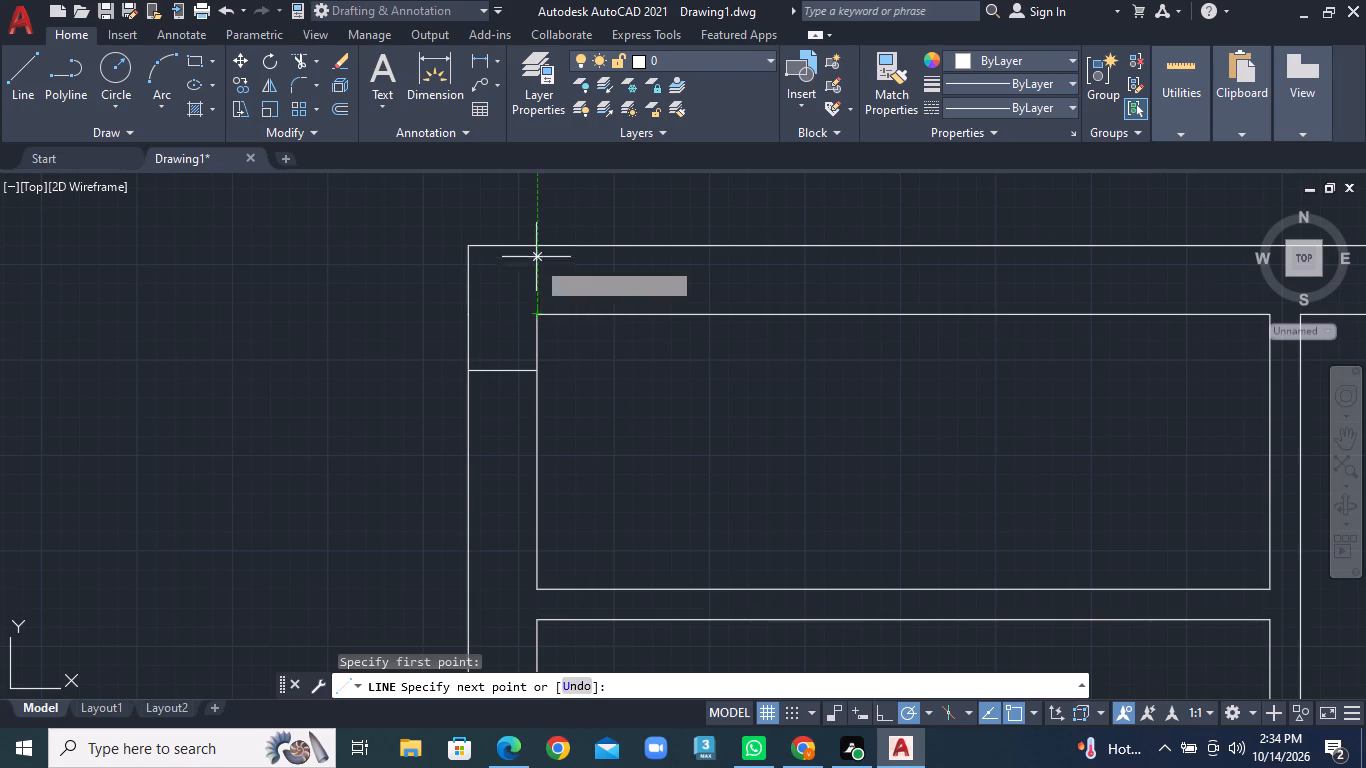
click(536, 242)
right_click(536, 242)
click(546, 253)
scroll(630, 466, down, 2)
middle_drag(709, 497, 555, 319)
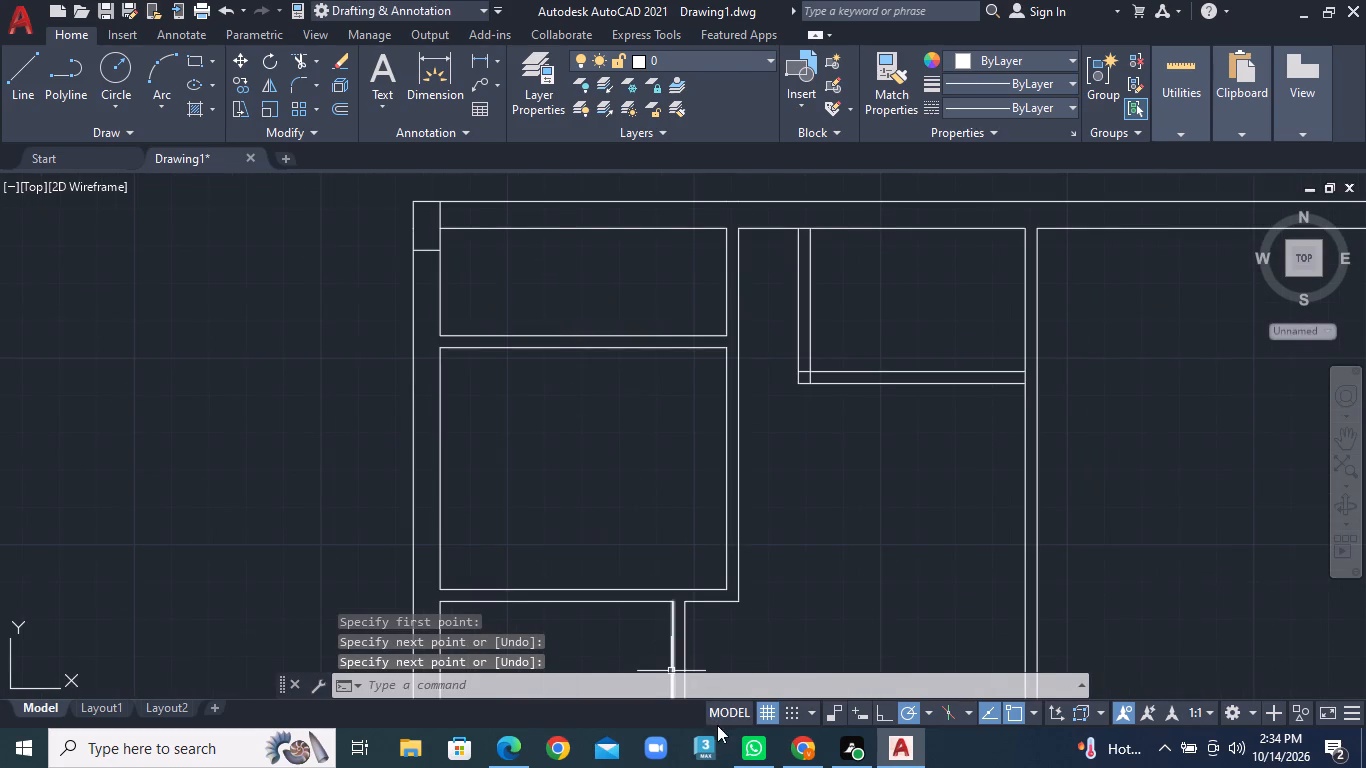
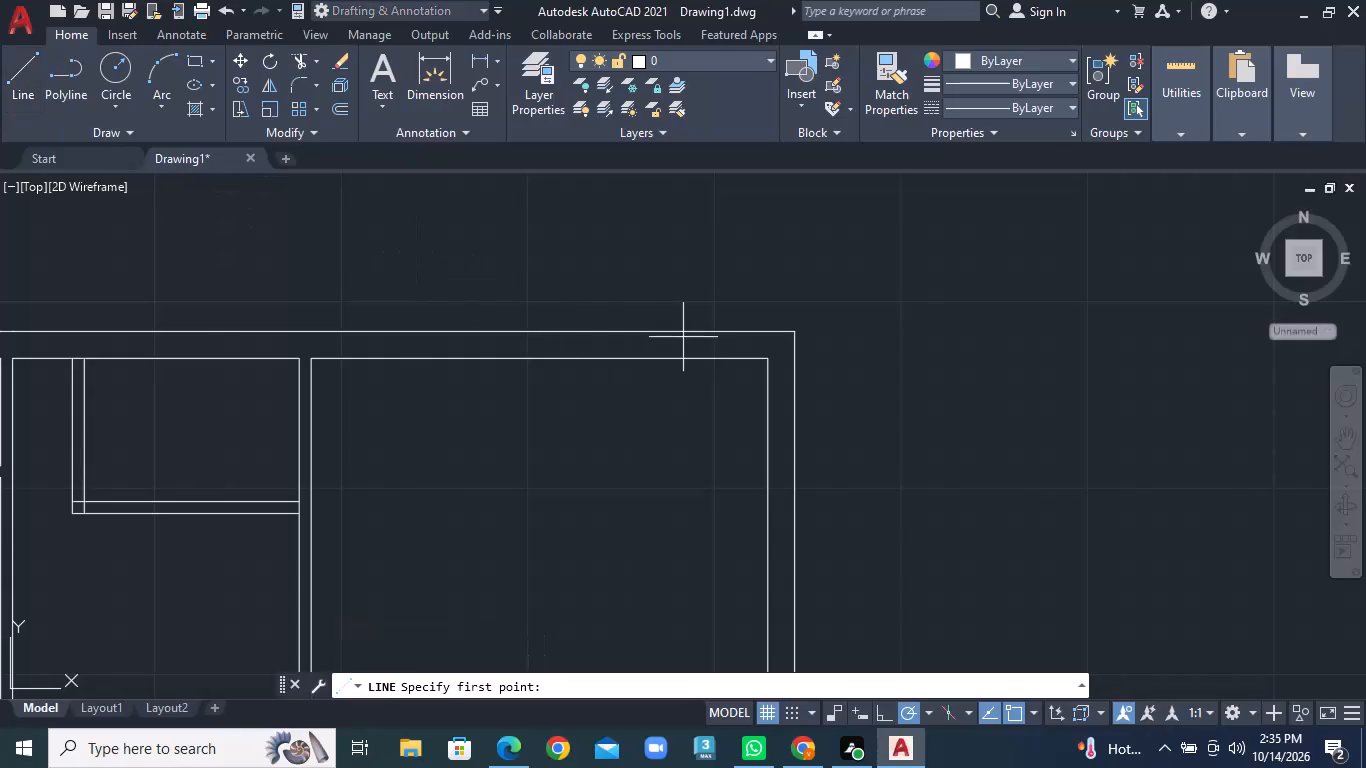
Draw a short horizontal line across the right outer wall, from the inner upper-right corner to the outer face.
scroll(686, 337, up, 2)
click(886, 394)
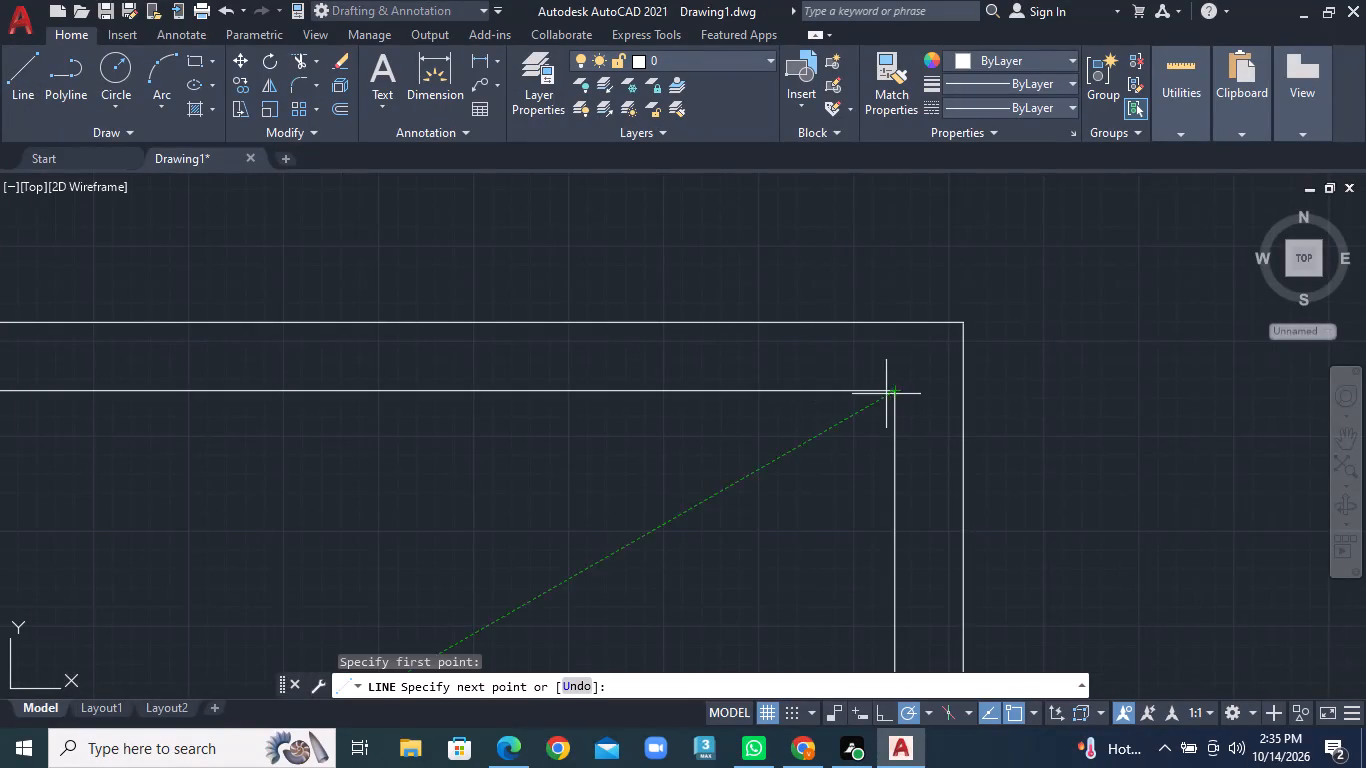
click(967, 393)
right_click(967, 393)
click(993, 409)
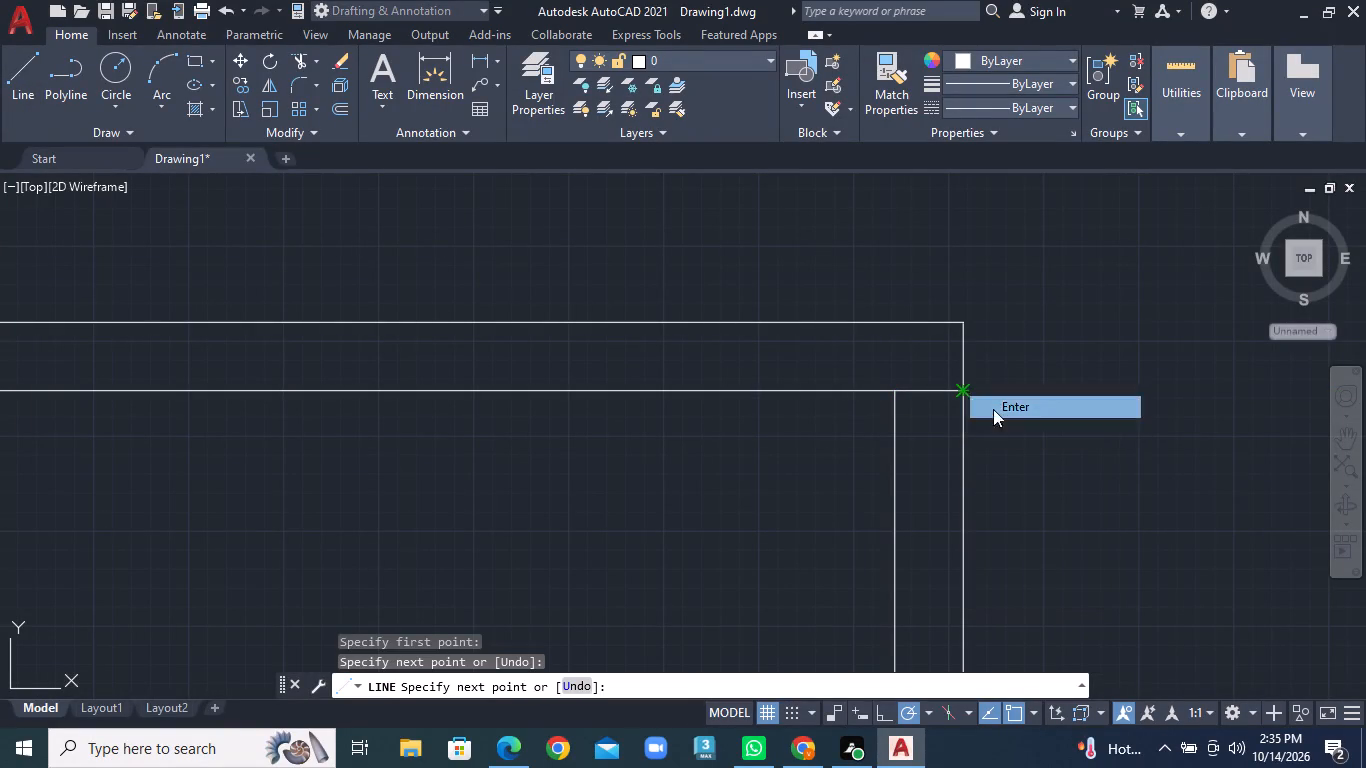
Draw a short vertical line across the top outer wall, between its two faces, just left of the inner upper-right corner.
click(7, 73)
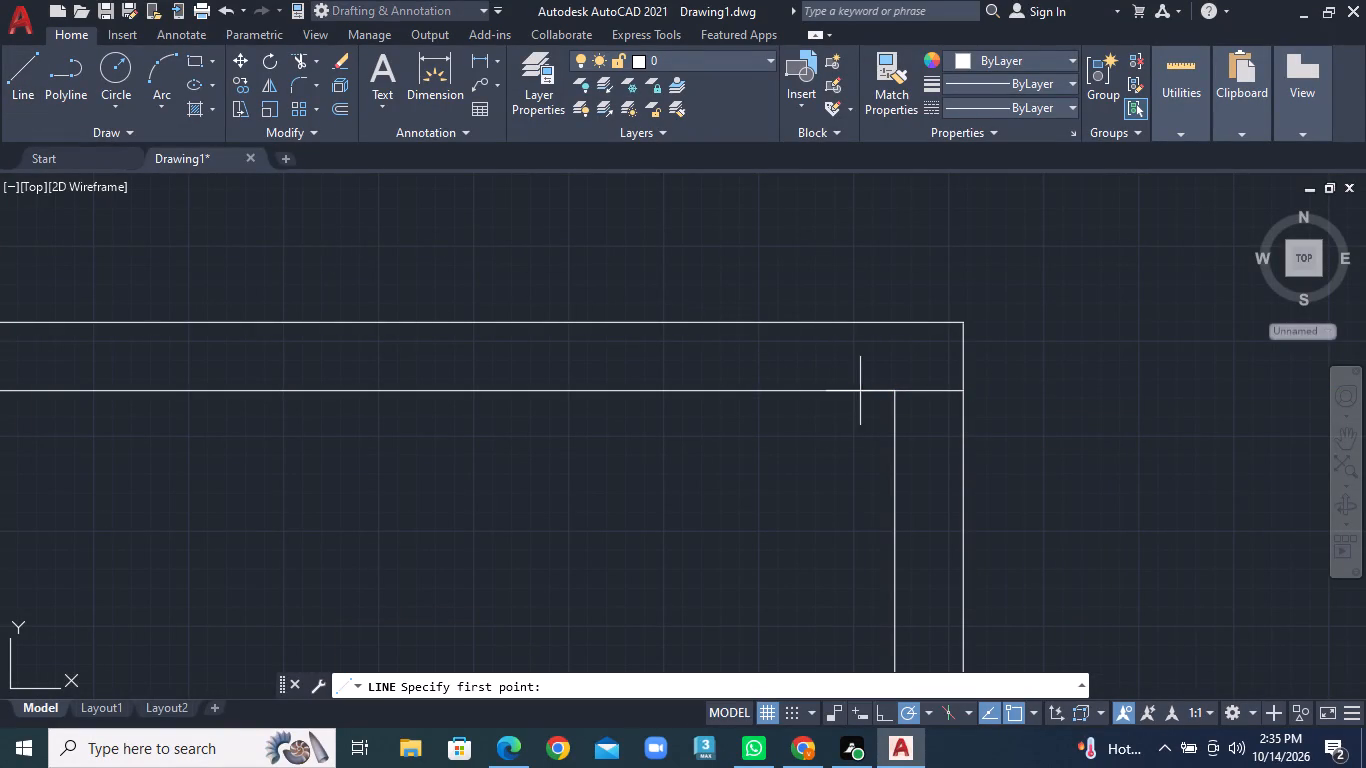
click(860, 391)
click(863, 325)
right_click(863, 325)
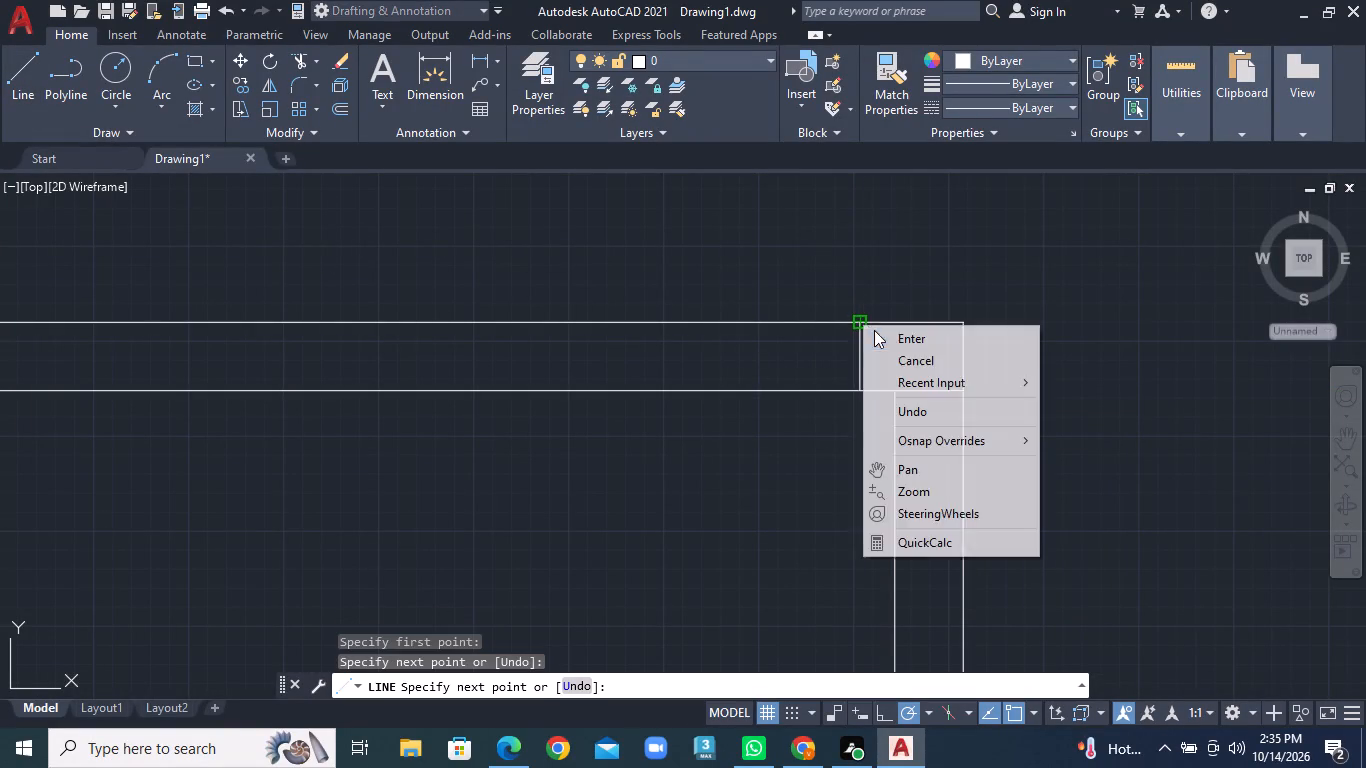
click(879, 334)
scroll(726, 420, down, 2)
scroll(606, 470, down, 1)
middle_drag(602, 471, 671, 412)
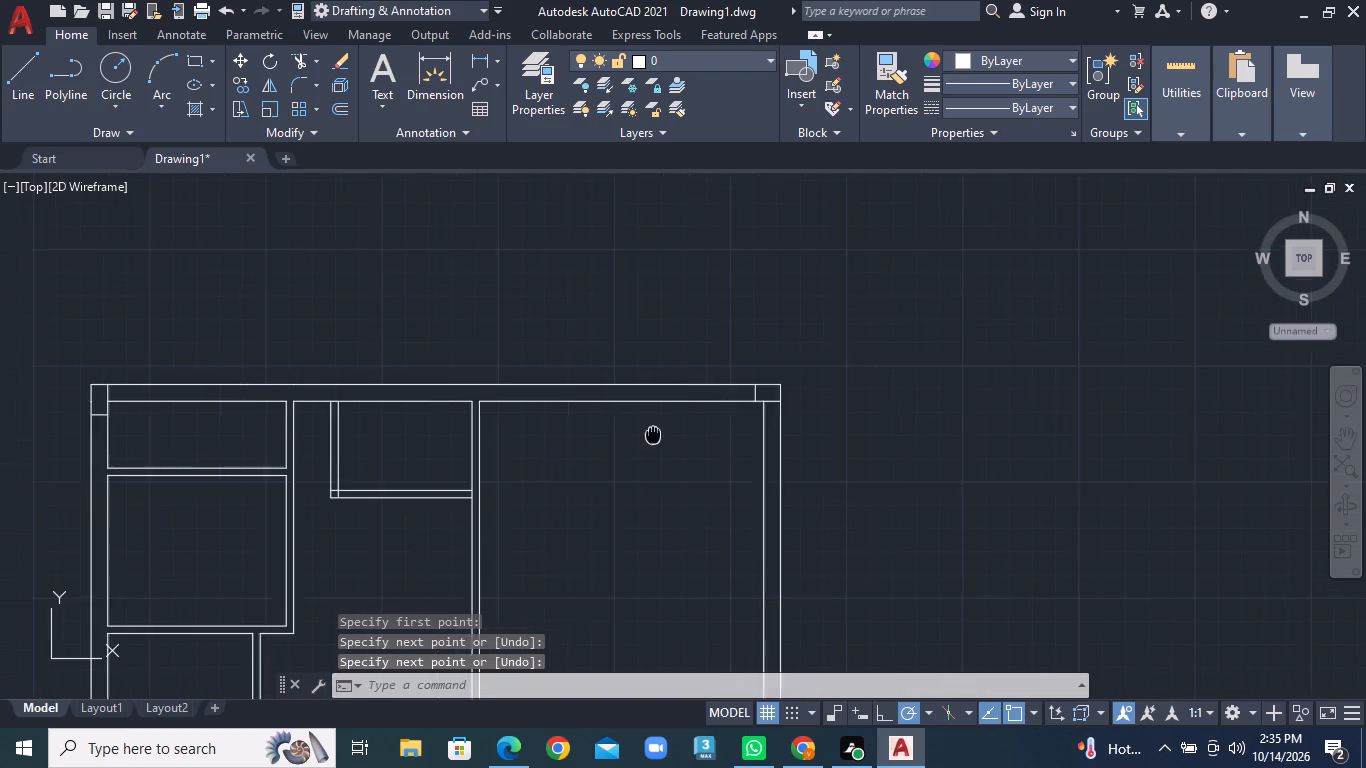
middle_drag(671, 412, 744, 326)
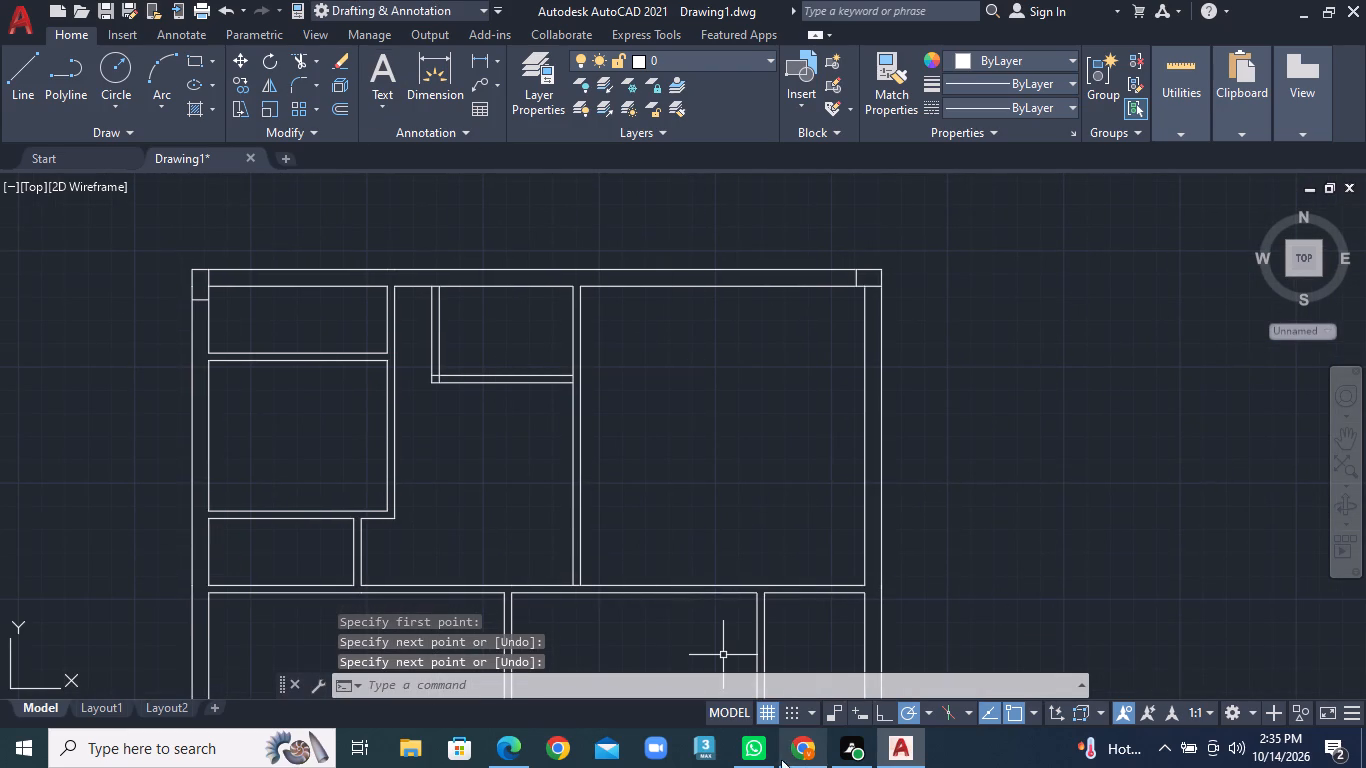
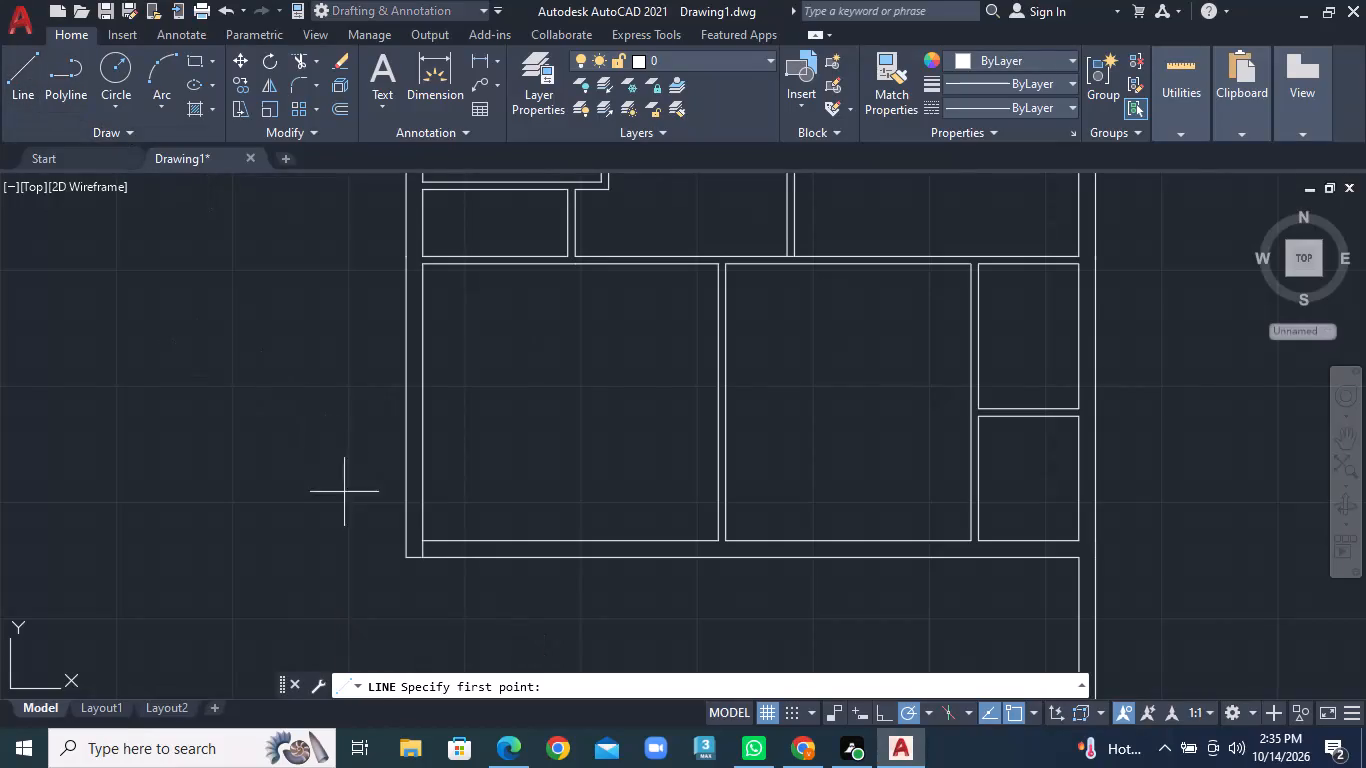
Draw a short horizontal line across the left outer wall, between its two faces, just above the upper plan's inner lower-left corner.
scroll(377, 511, up, 2)
middle_drag(549, 625, 524, 568)
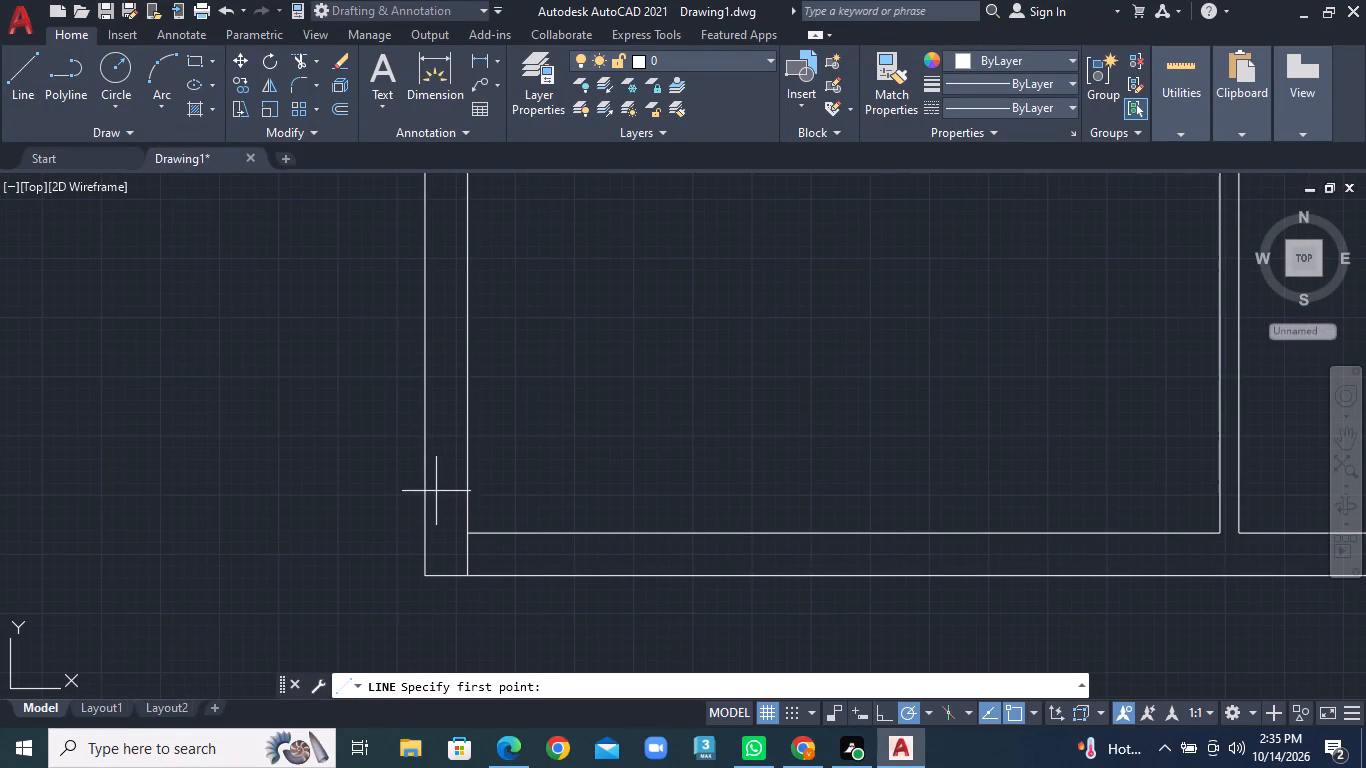
click(428, 490)
click(462, 490)
scroll(462, 490, up, 1)
right_click(462, 490)
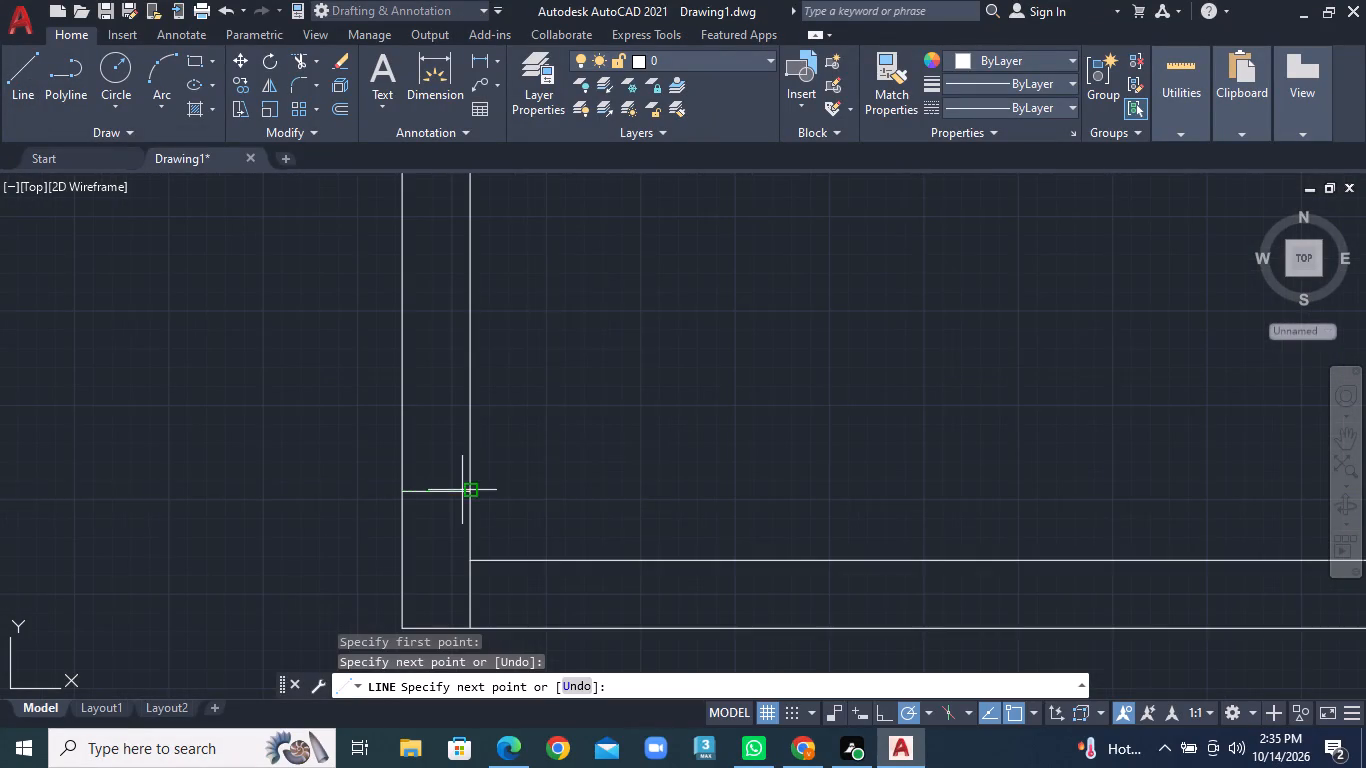
click(549, 279)
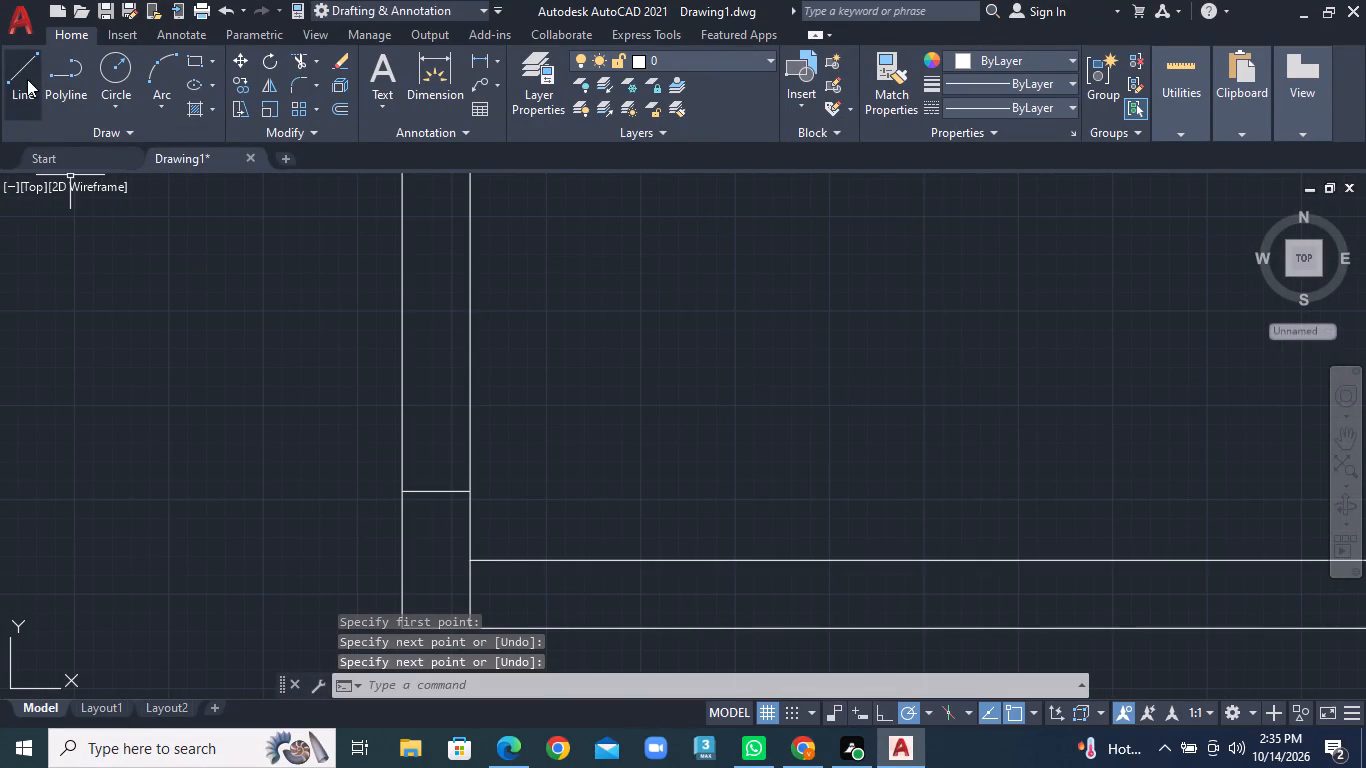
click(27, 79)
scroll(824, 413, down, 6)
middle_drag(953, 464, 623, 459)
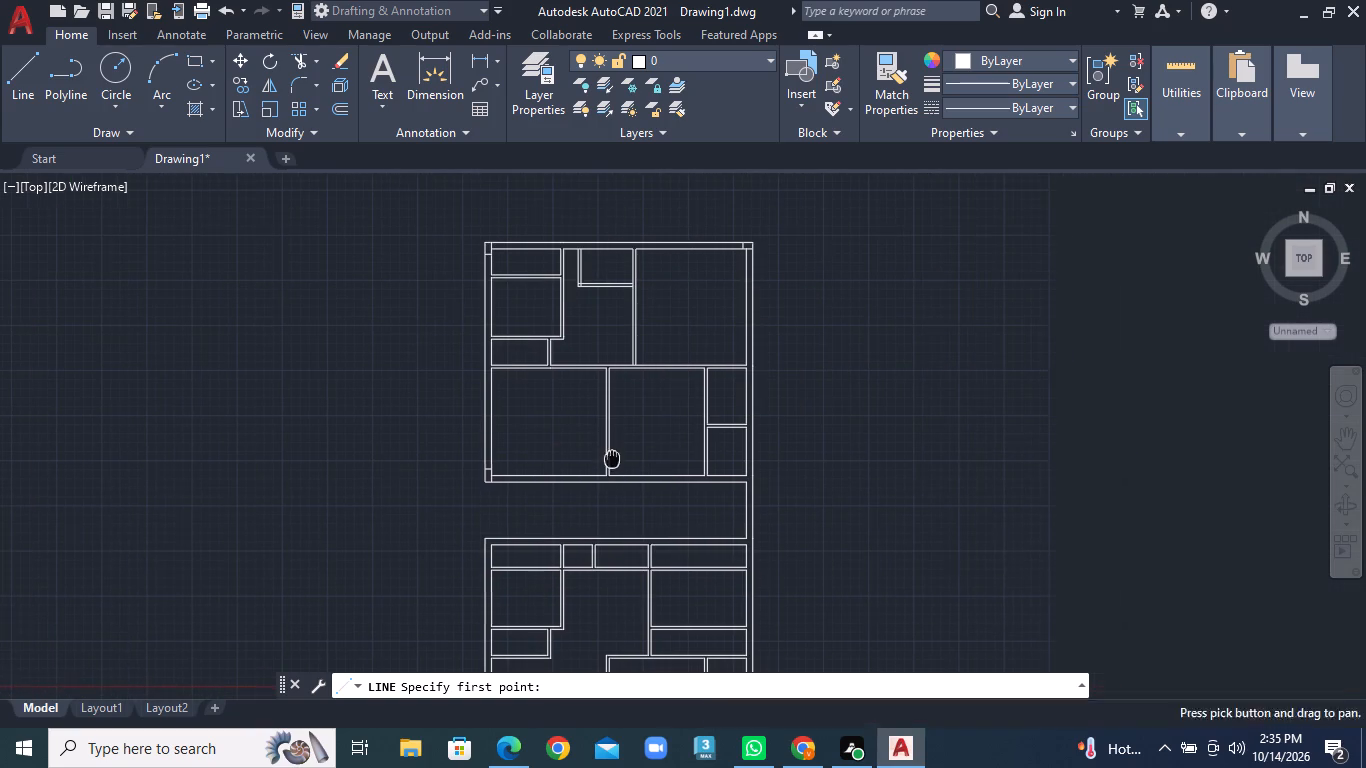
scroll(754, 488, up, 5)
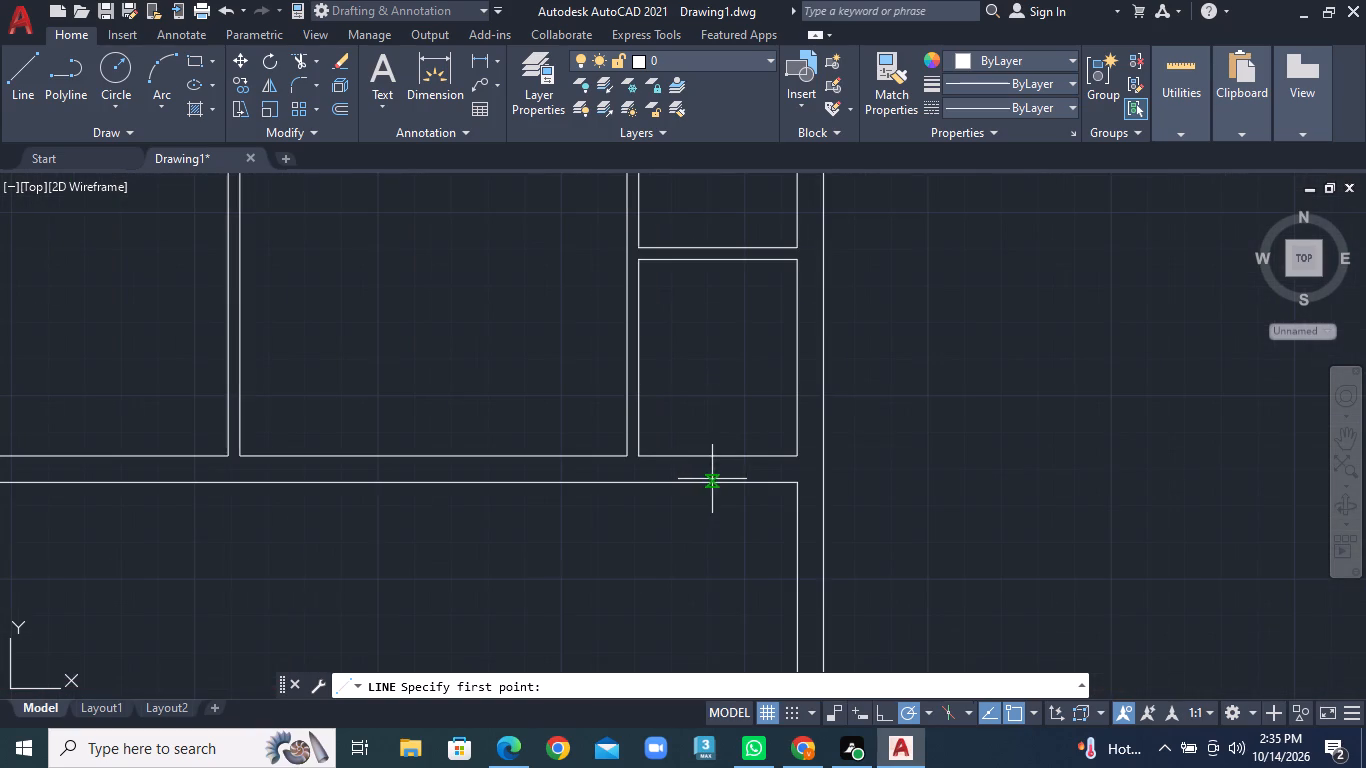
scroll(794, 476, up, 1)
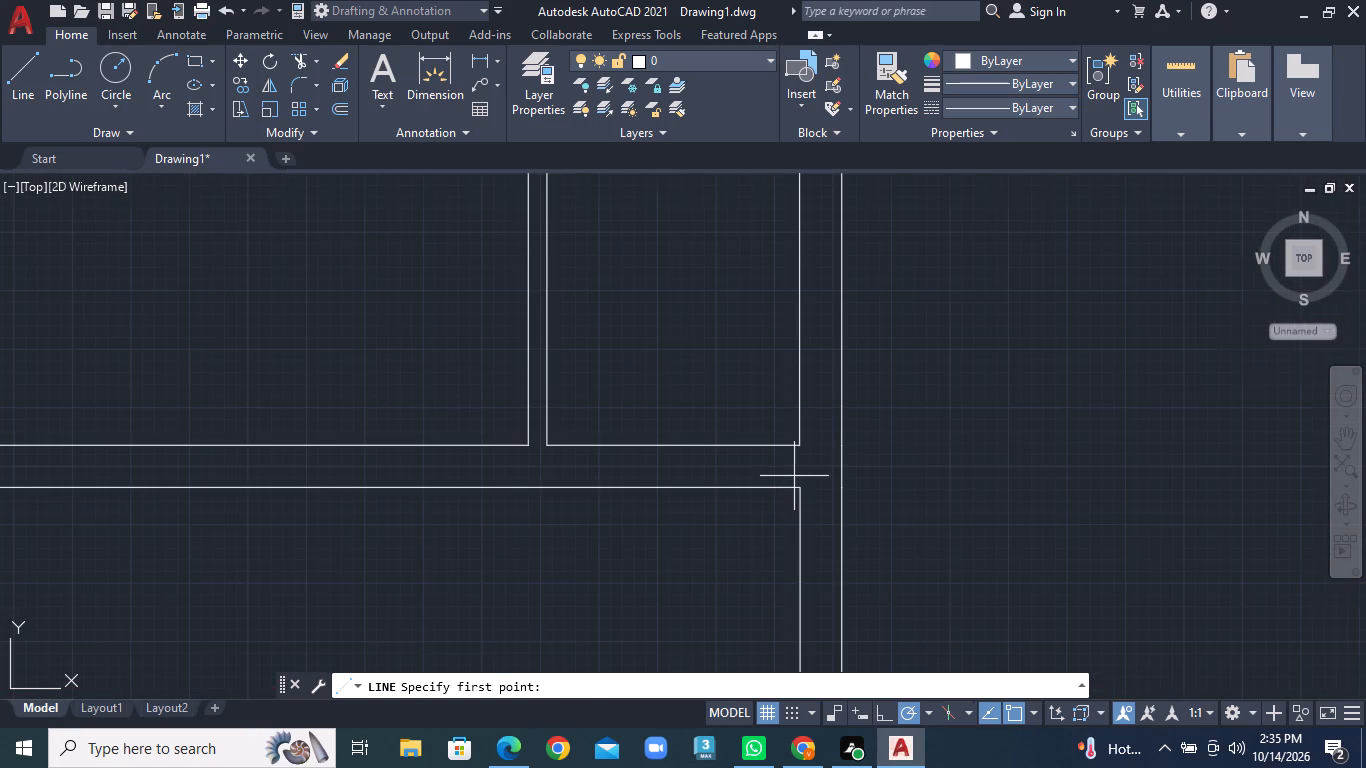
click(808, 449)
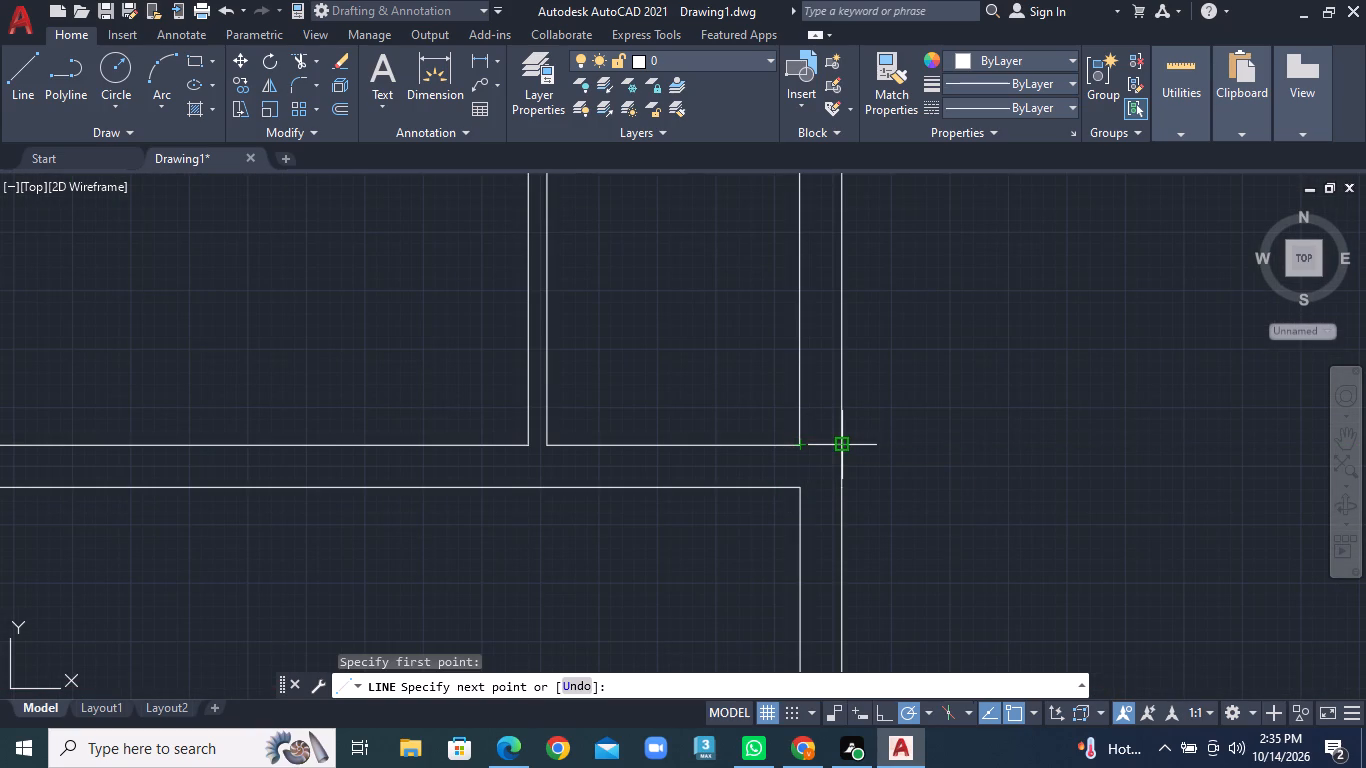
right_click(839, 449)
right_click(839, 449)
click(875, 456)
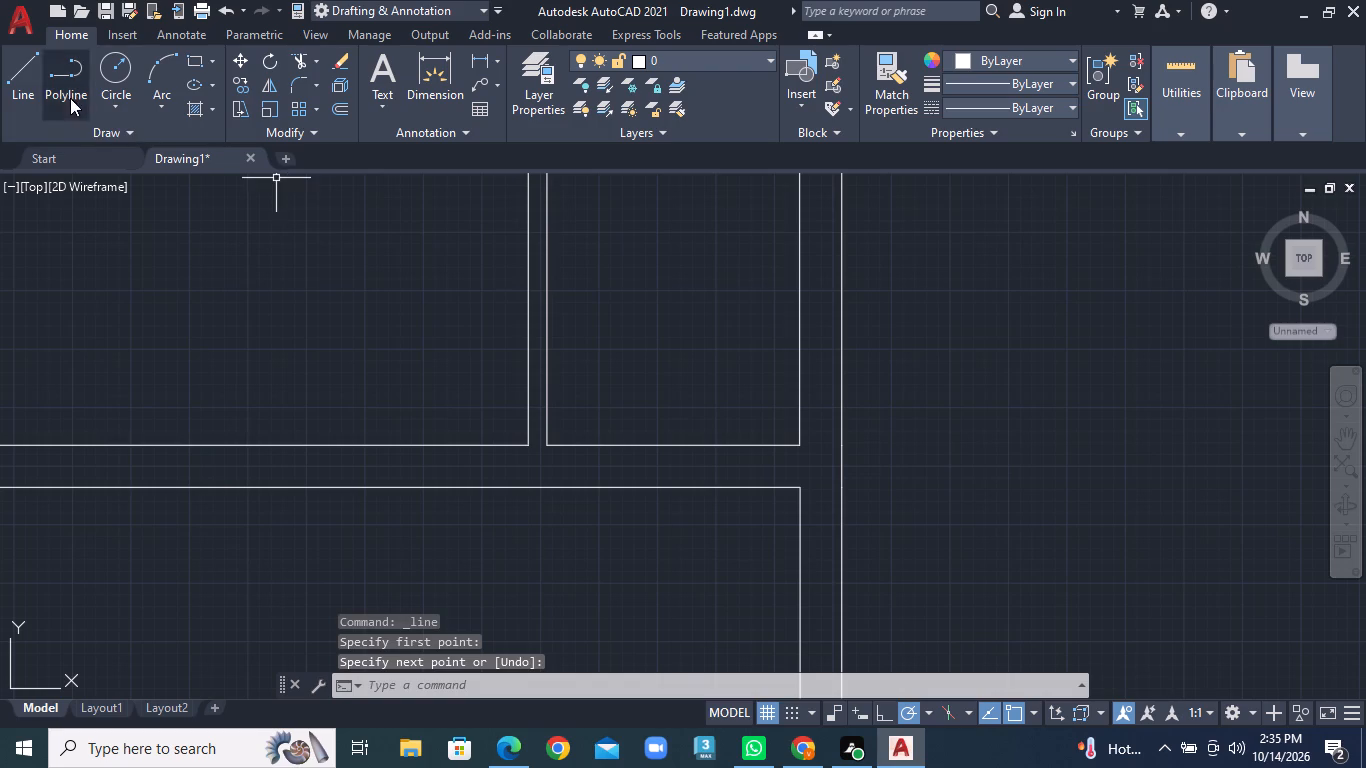
Draw a short horizontal line across the right outer wall, from the upper plan's inner lower-right corner to the outer face.
click(29, 87)
click(806, 445)
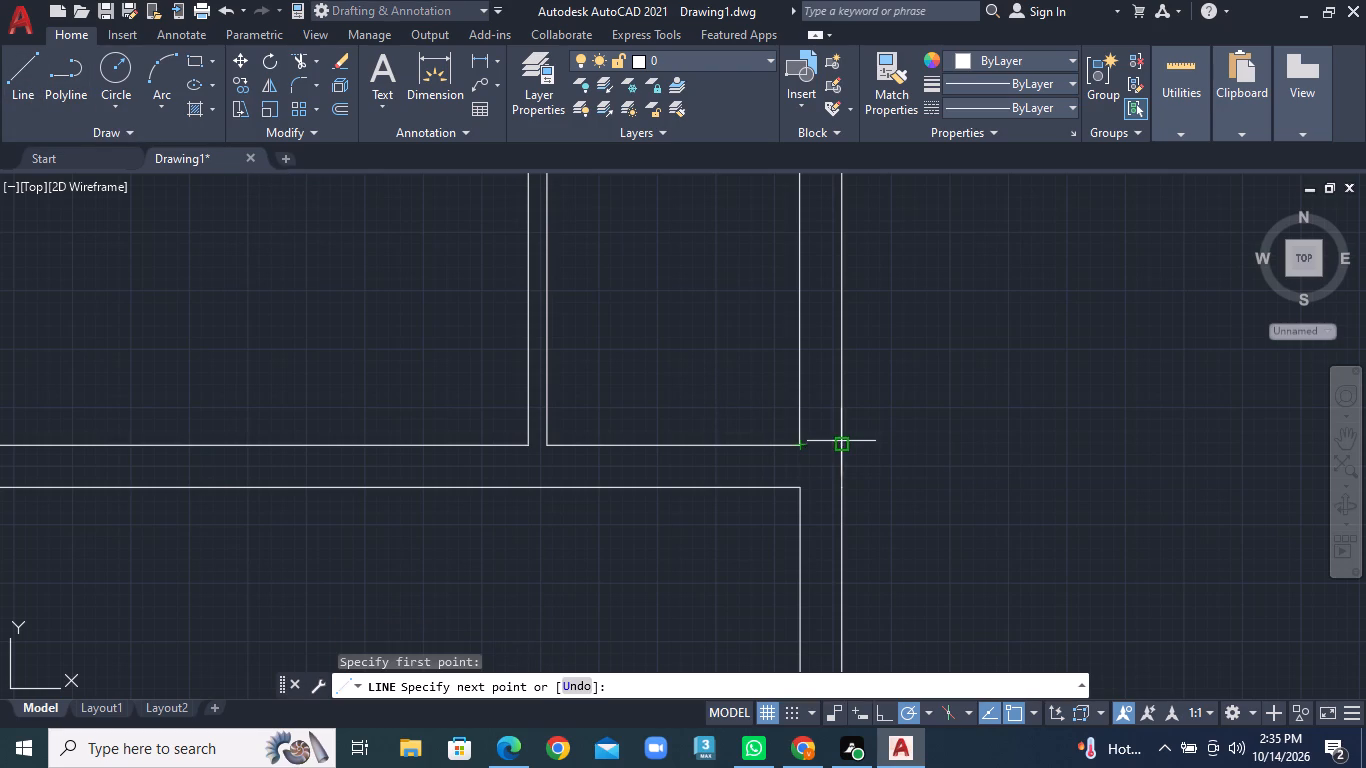
click(842, 441)
right_click(842, 441)
click(866, 448)
Draw a short horizontal line extending the bottom wall's lower face from its right-end corner to the right wall's outer face.
right_click(897, 571)
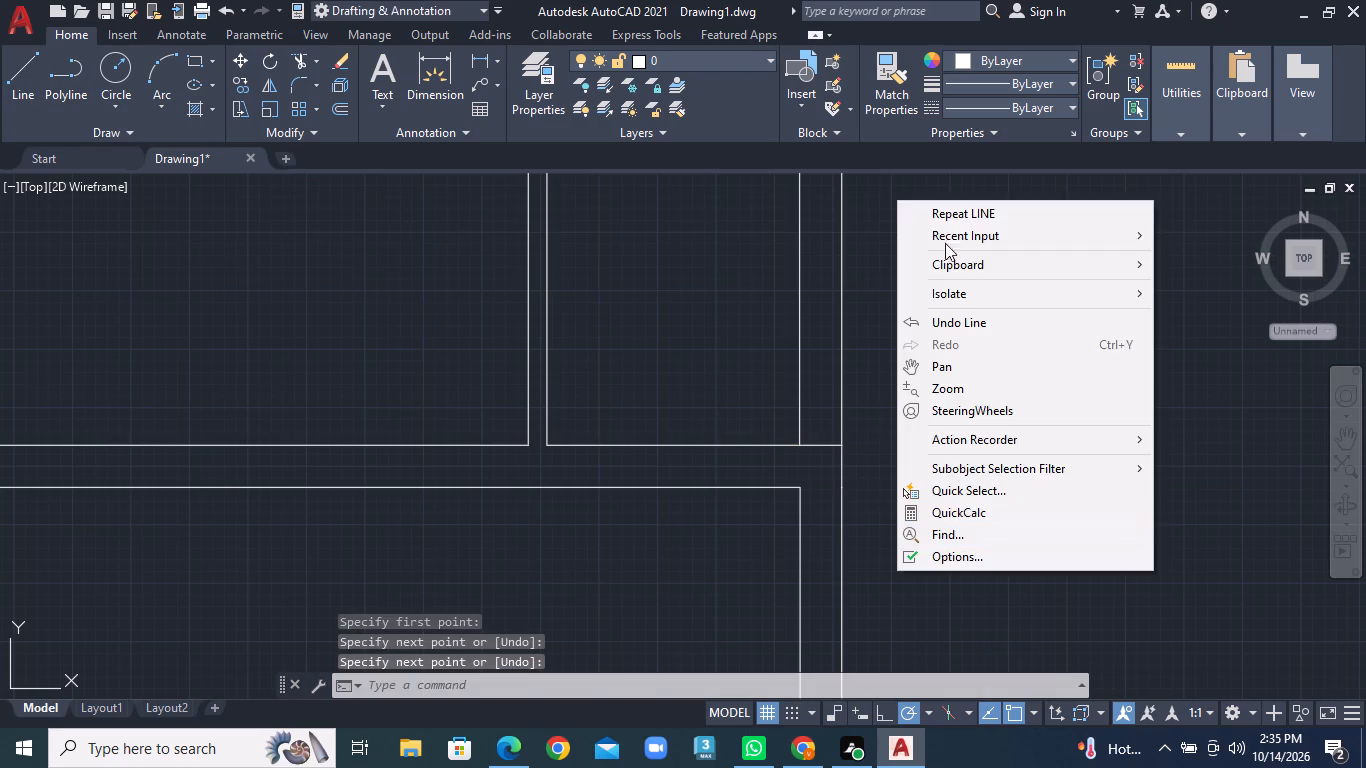
click(946, 214)
click(805, 491)
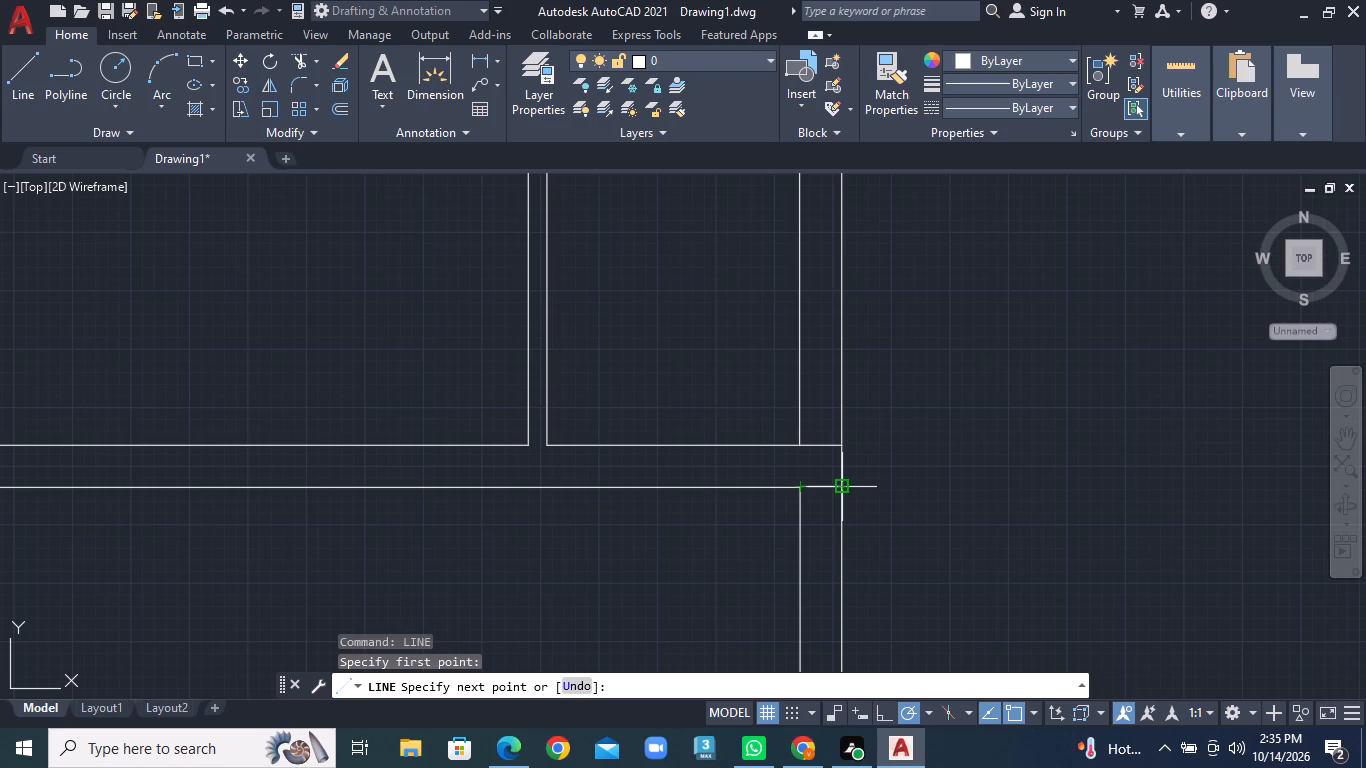
click(836, 492)
right_click(836, 492)
click(863, 500)
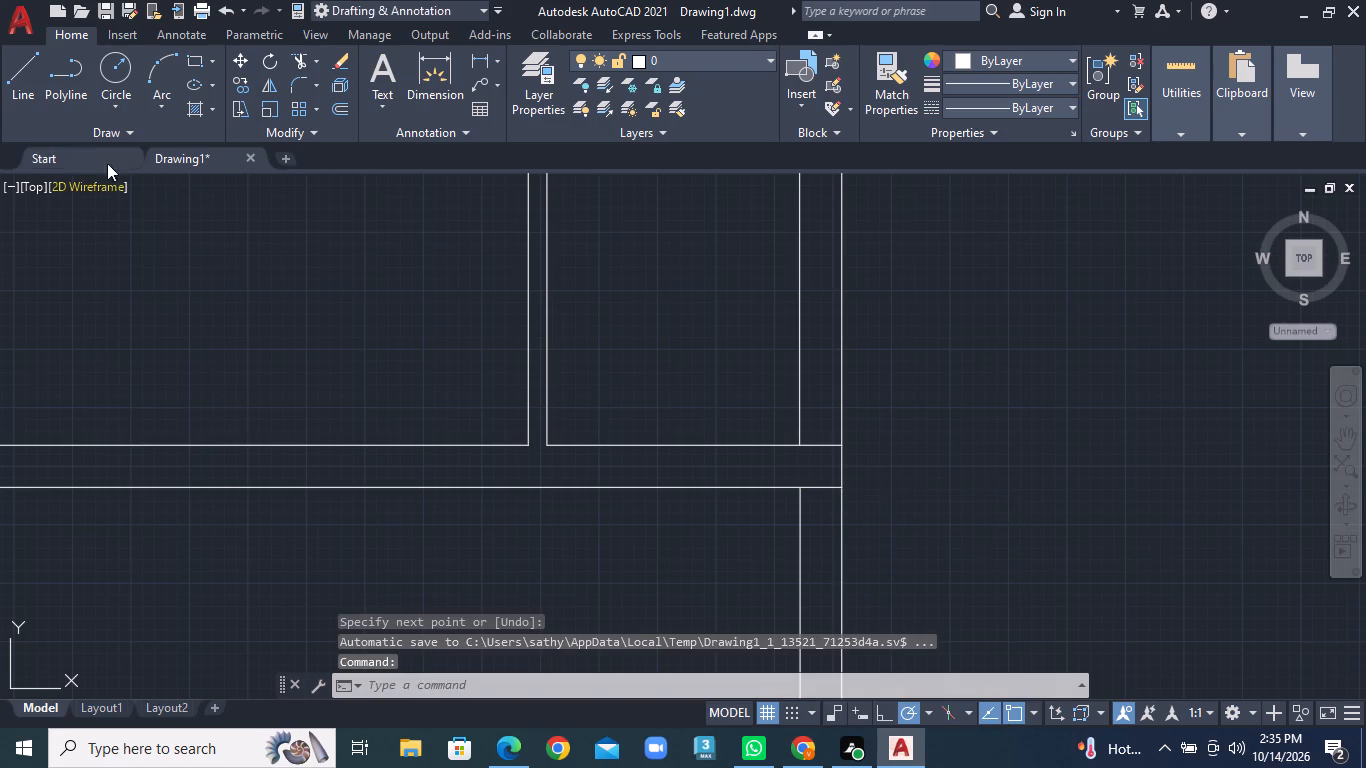
Draw a short vertical line across the upper plan's bottom wall, between its two faces, just left of the inner lower-right corner.
click(23, 89)
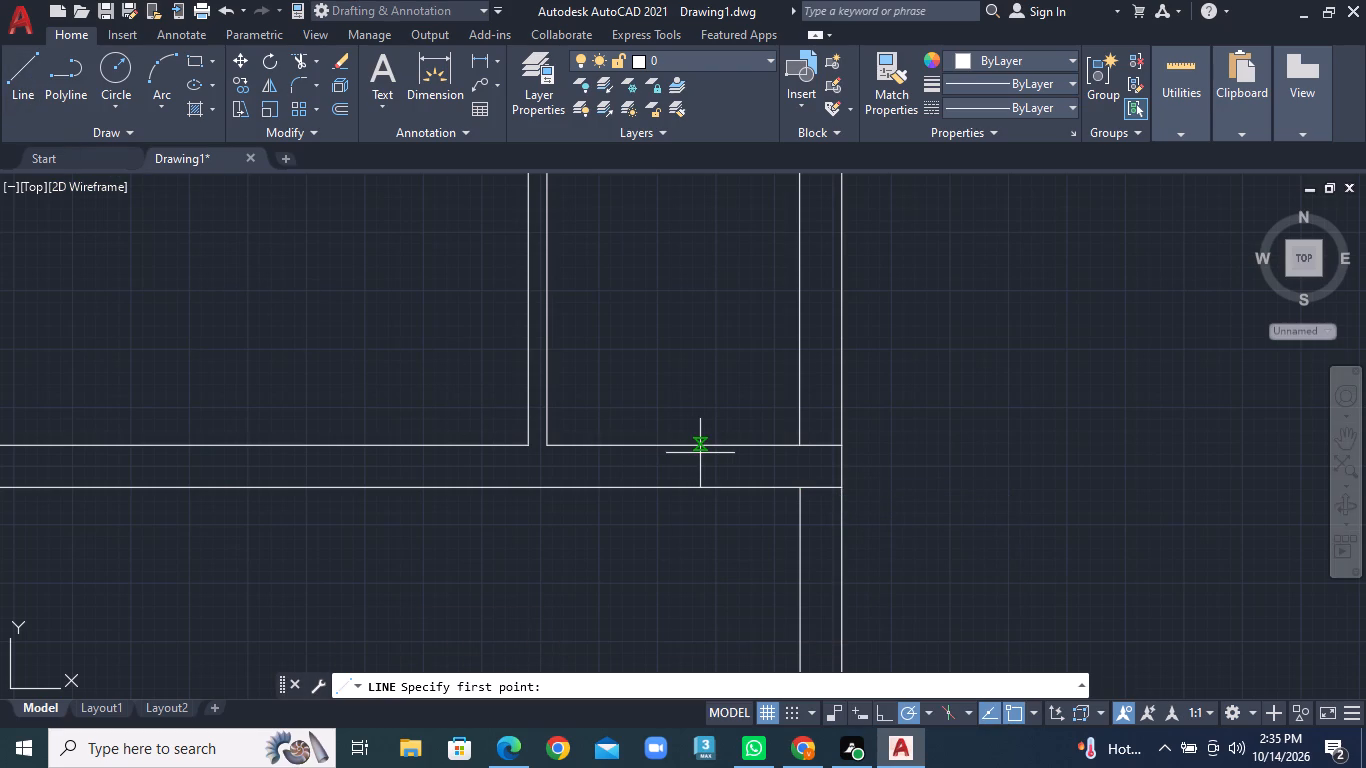
click(763, 452)
click(763, 491)
right_click(763, 491)
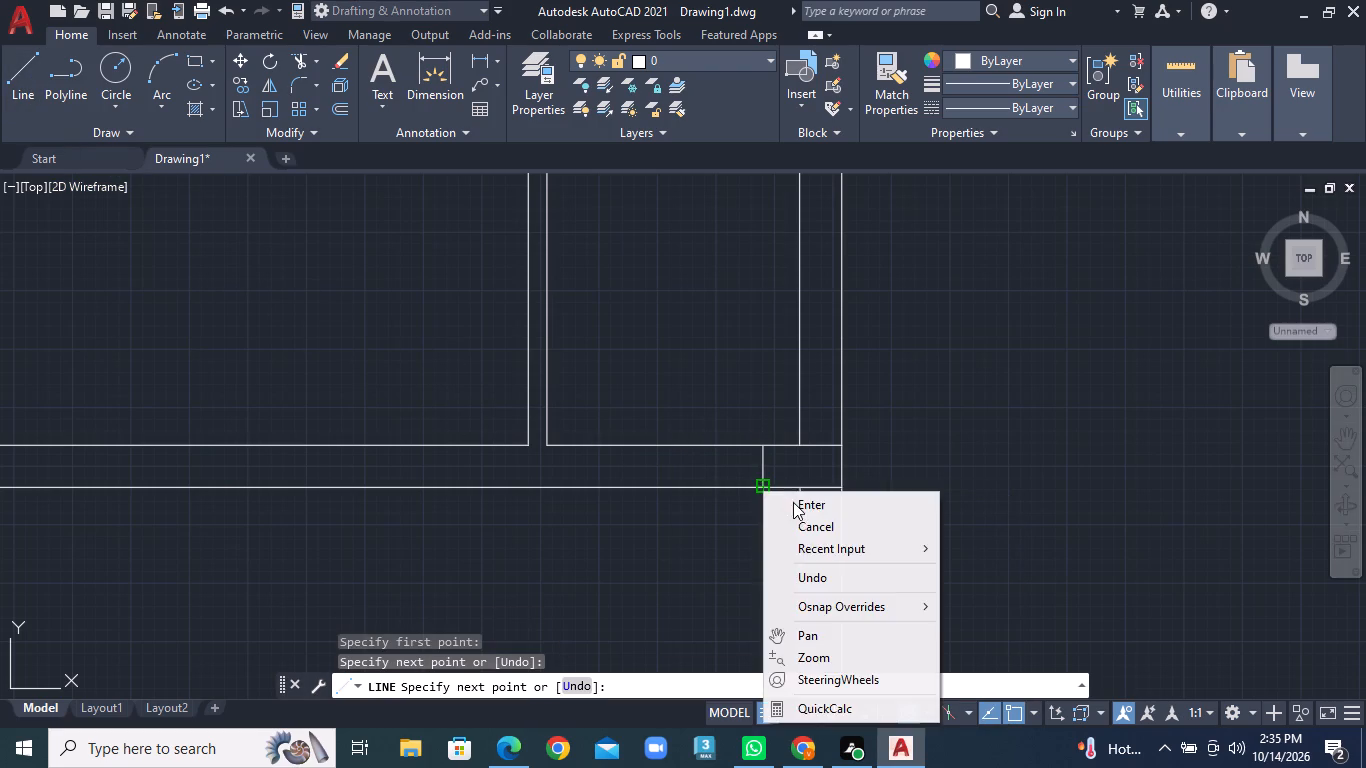
click(793, 502)
scroll(638, 525, down, 4)
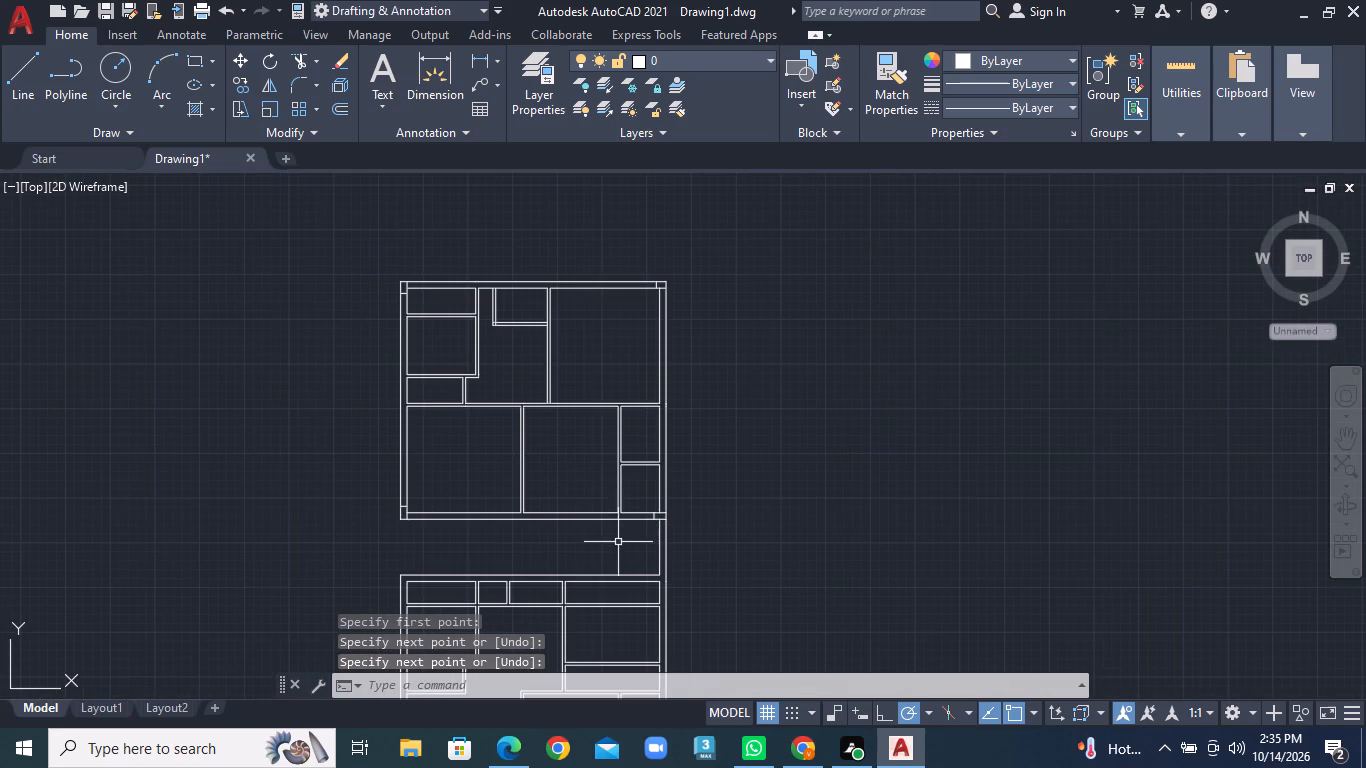
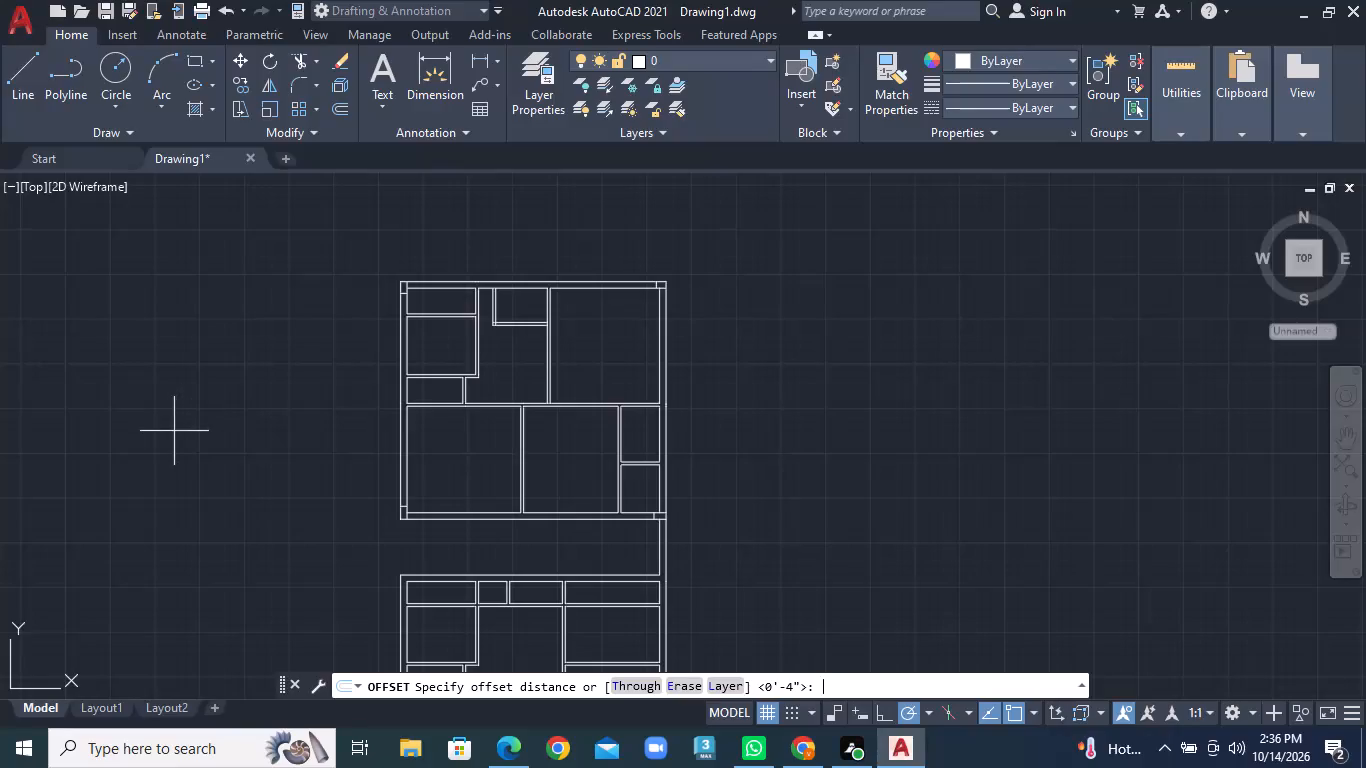
Offset the upper segment of the upper plan's left outer wall face 4'6" outward, away from the building.
key(apostrophe)
key(6)
key(shift+quotedbl)
key(Return)
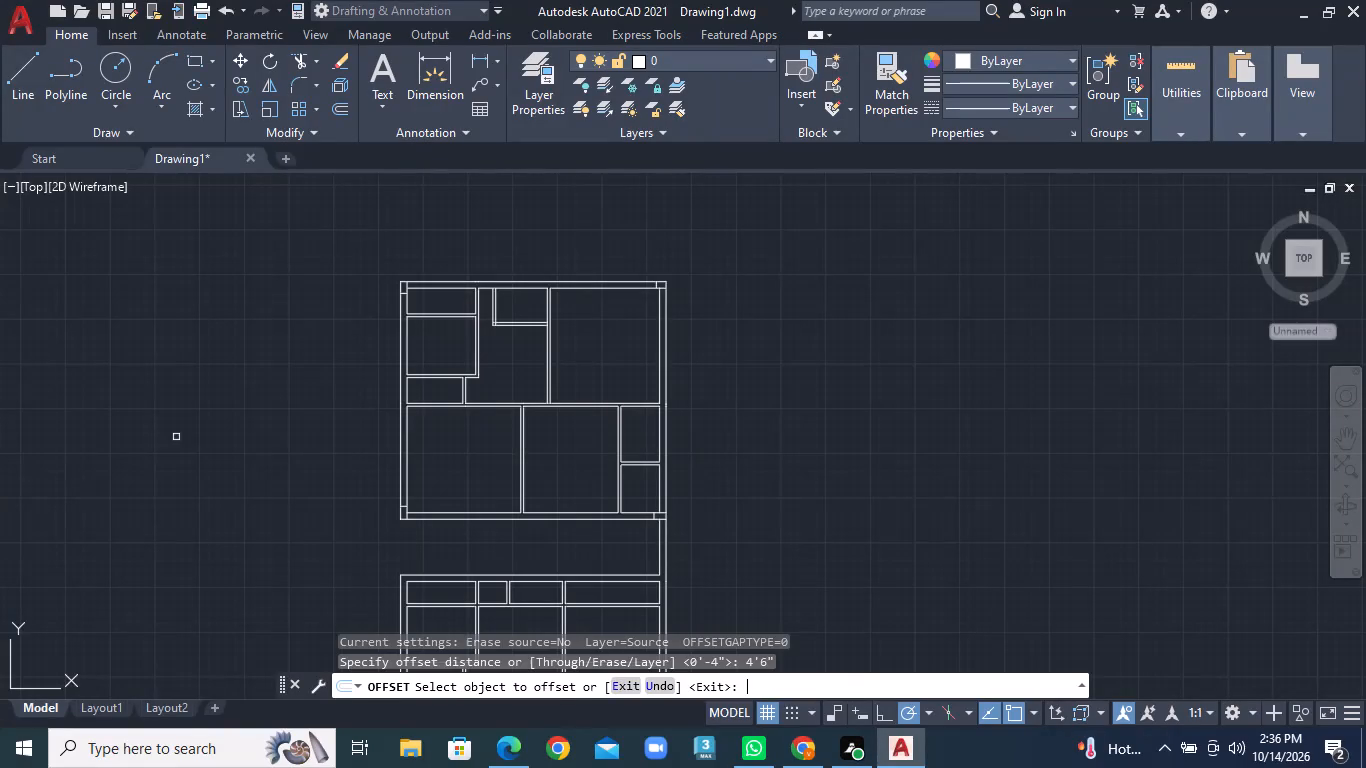
click(400, 315)
click(331, 317)
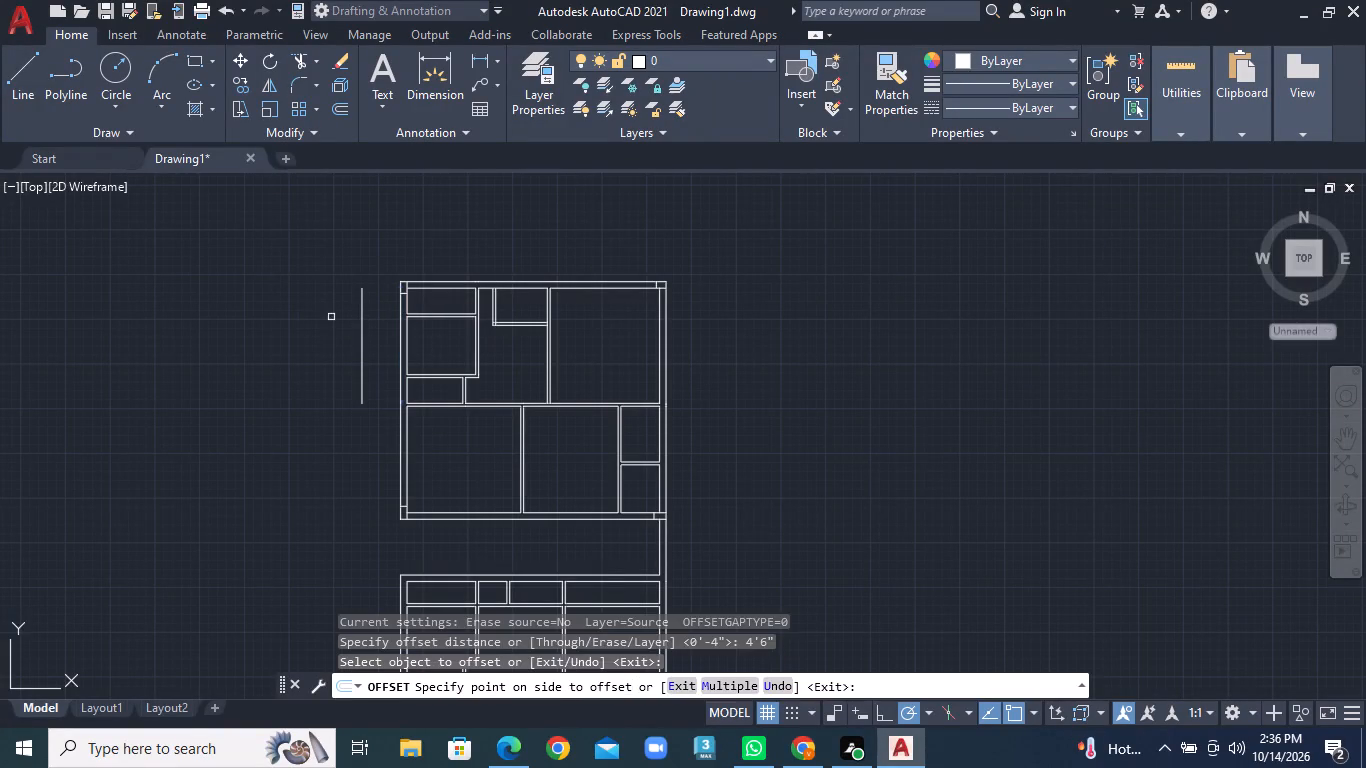
Offset the new vertical line a further 9" outward to form the second face of the wall.
click(332, 108)
key(9)
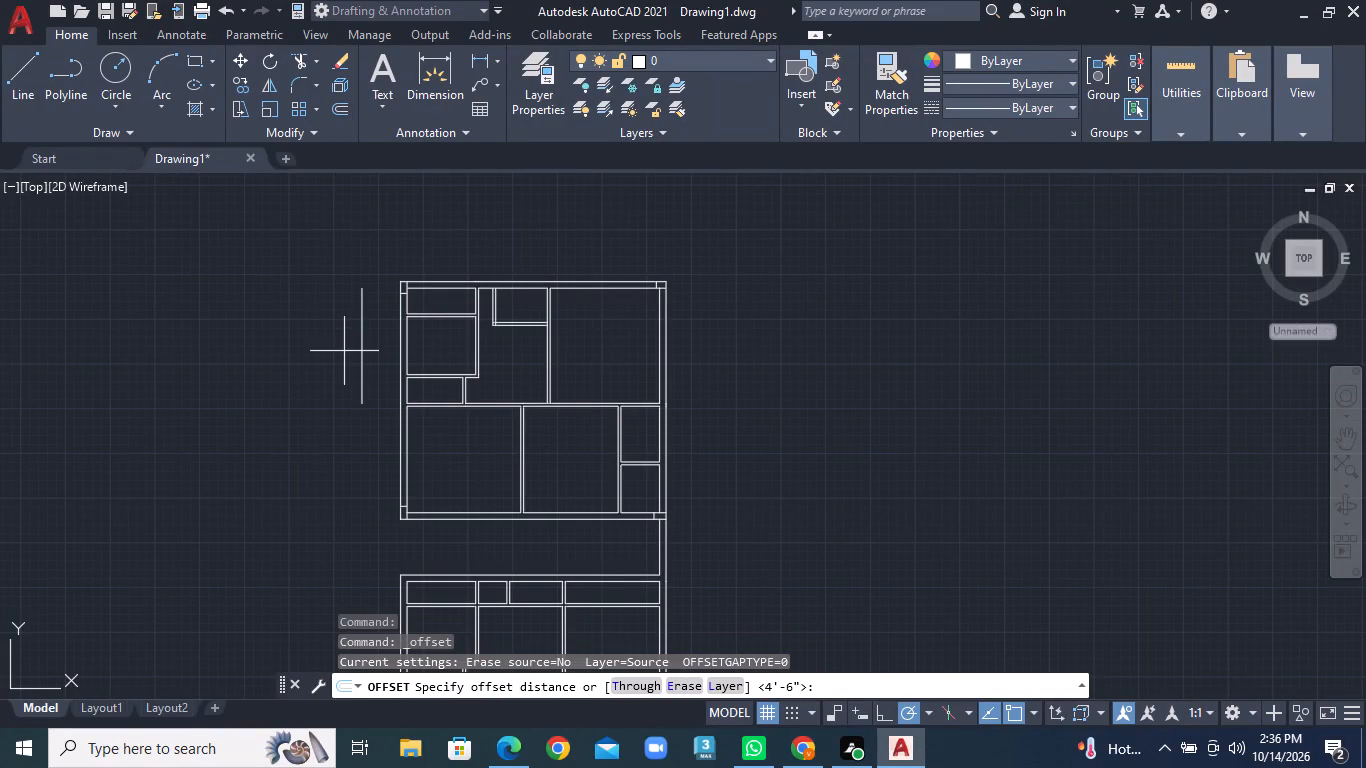
key(shift+quotedbl)
key(Return)
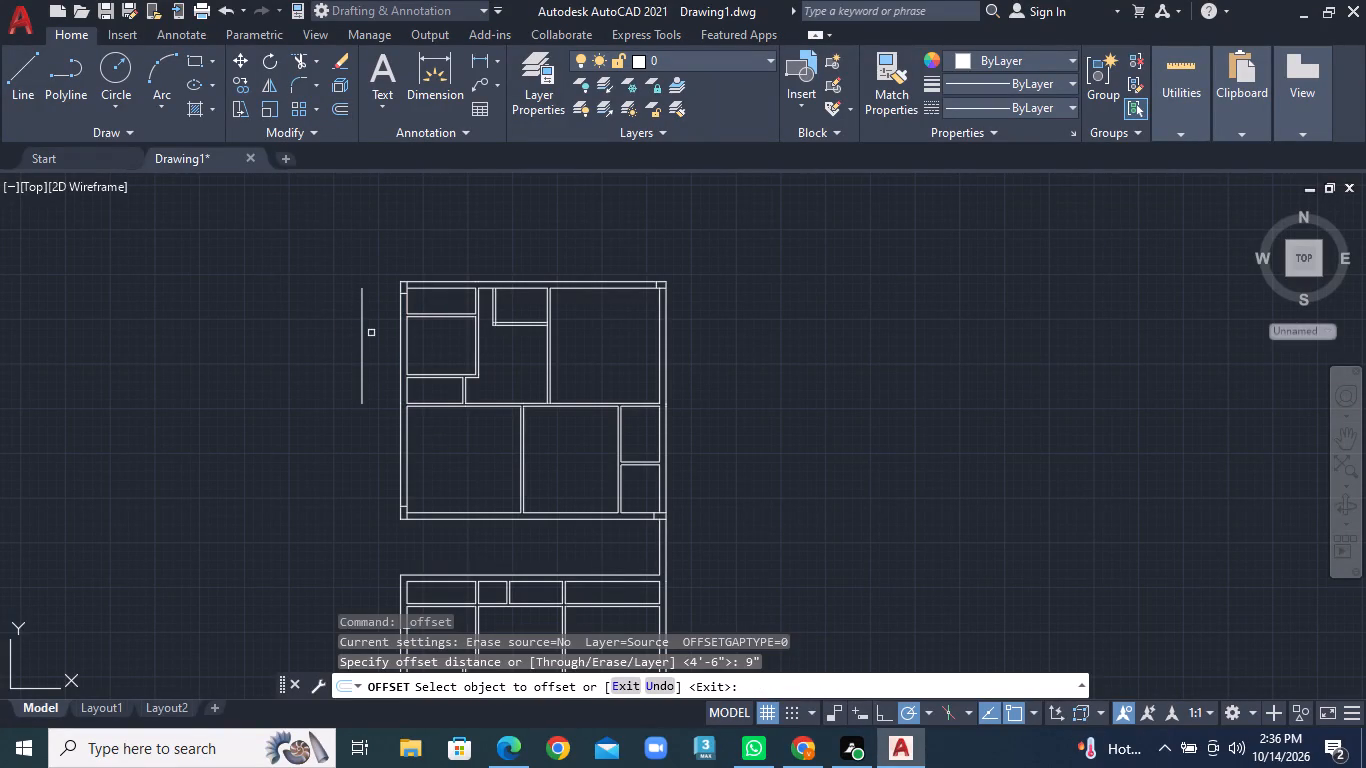
click(361, 333)
click(327, 334)
Draw connected lines extending the top wall's outer face left from the upper-left corner and down to the new wall's outer face.
scroll(409, 323, up, 4)
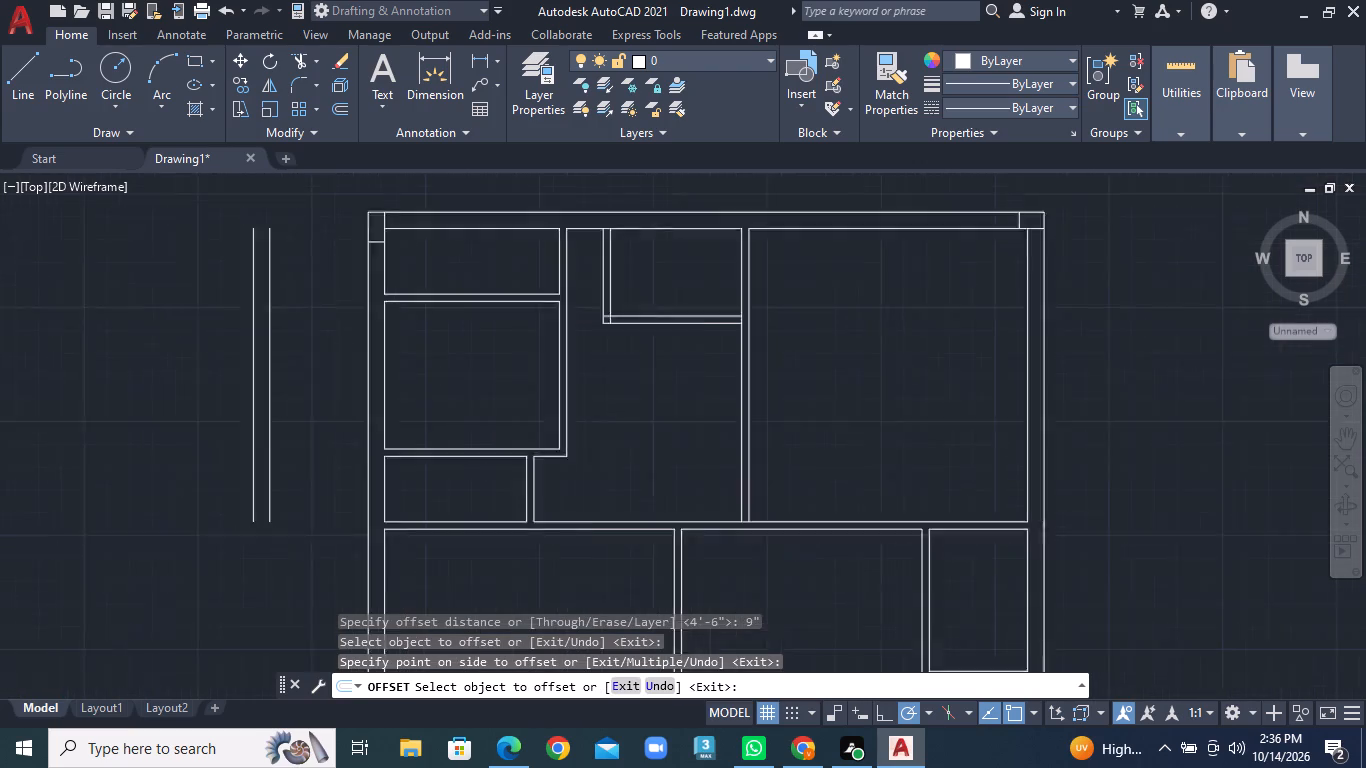
middle_click(429, 325)
middle_drag(429, 349, 432, 378)
middle_drag(441, 402, 501, 520)
middle_drag(511, 543, 516, 557)
middle_drag(526, 587, 552, 646)
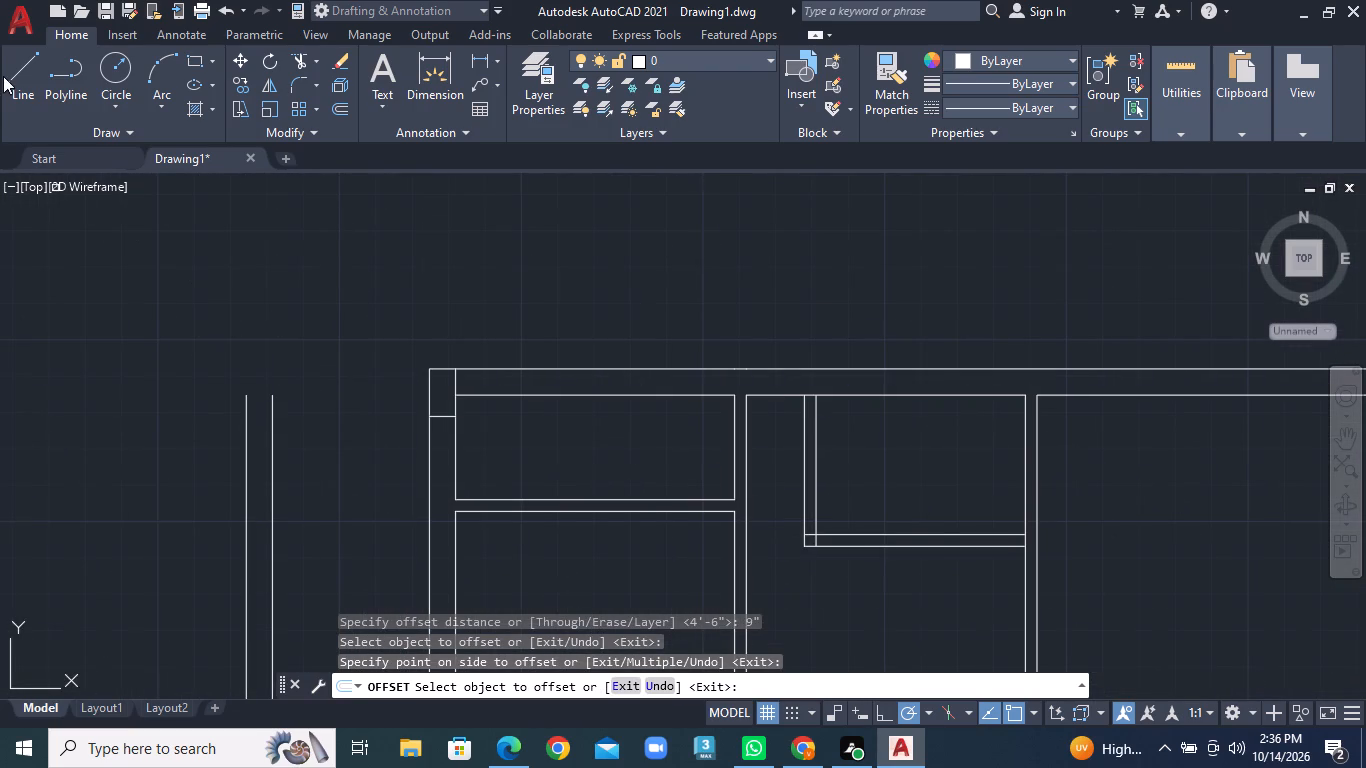
click(12, 84)
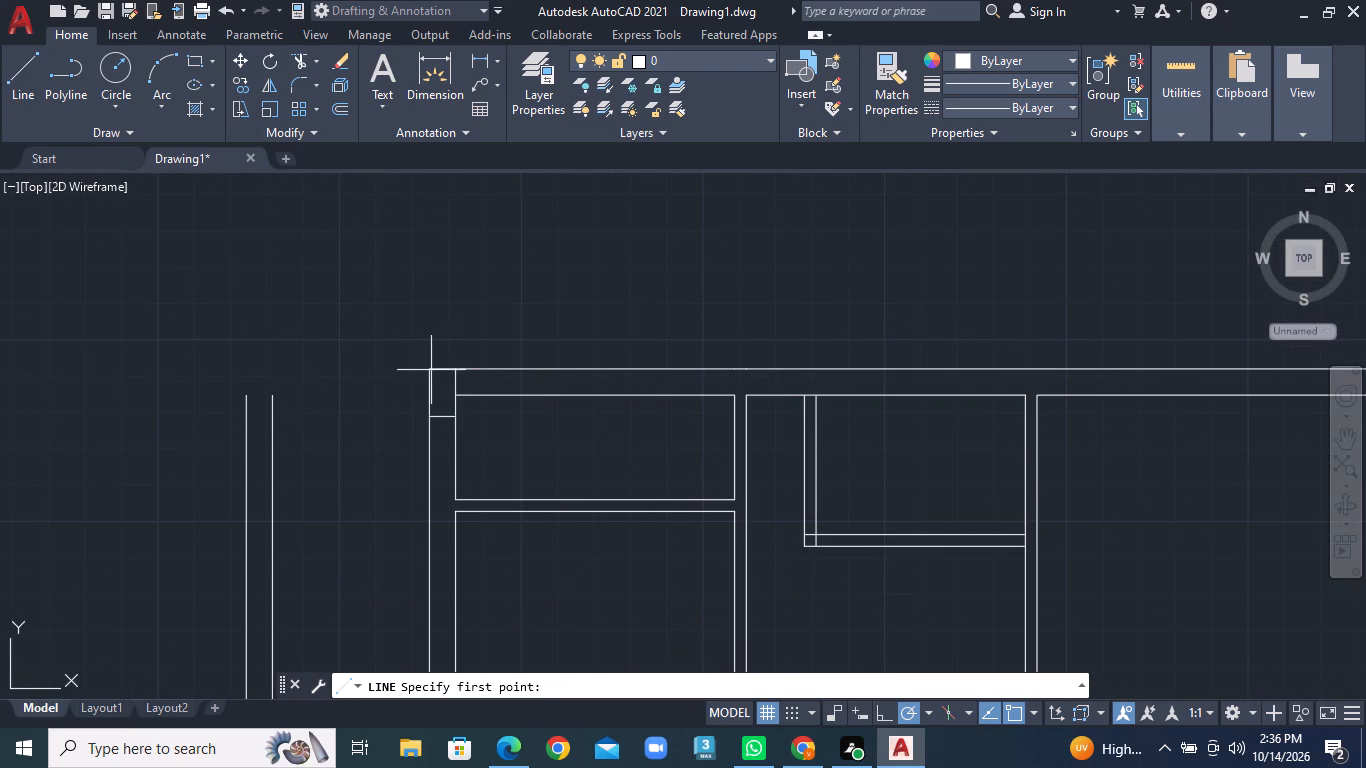
click(431, 370)
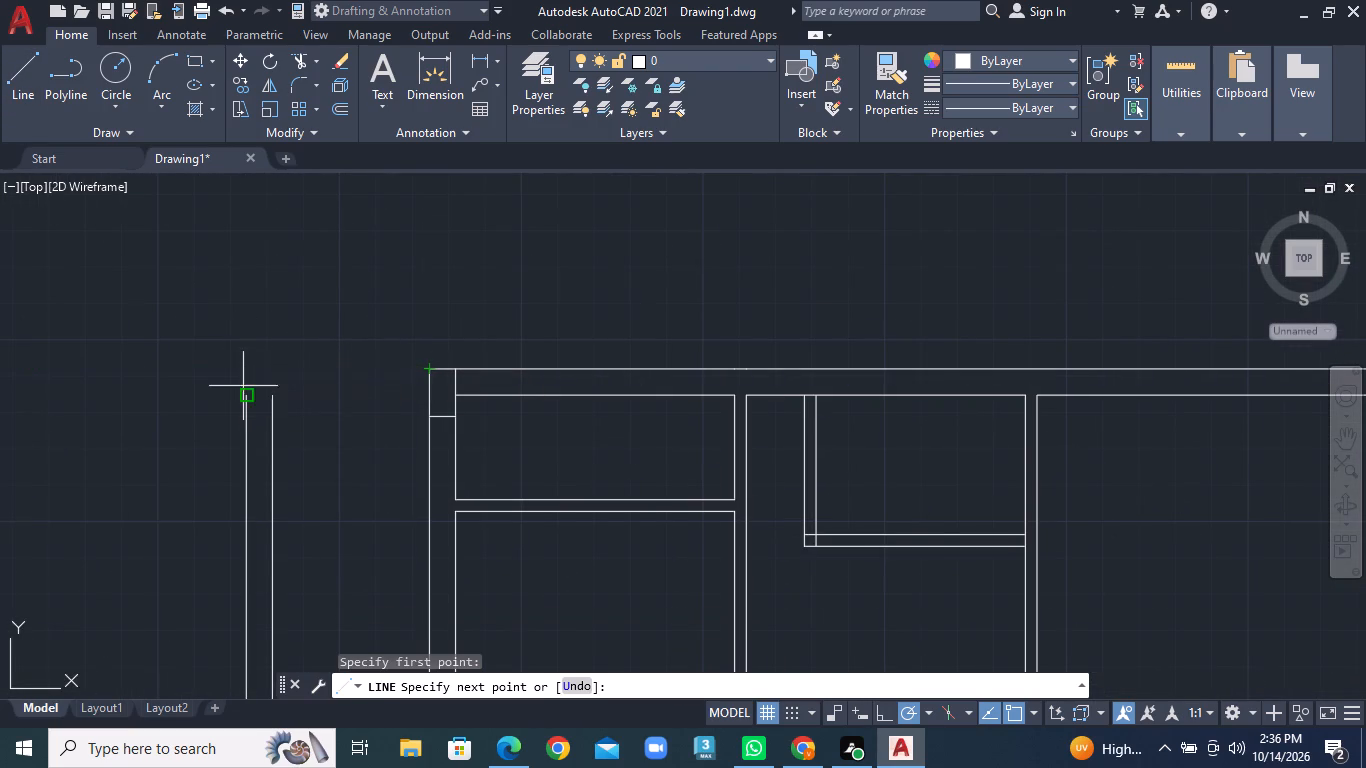
click(243, 366)
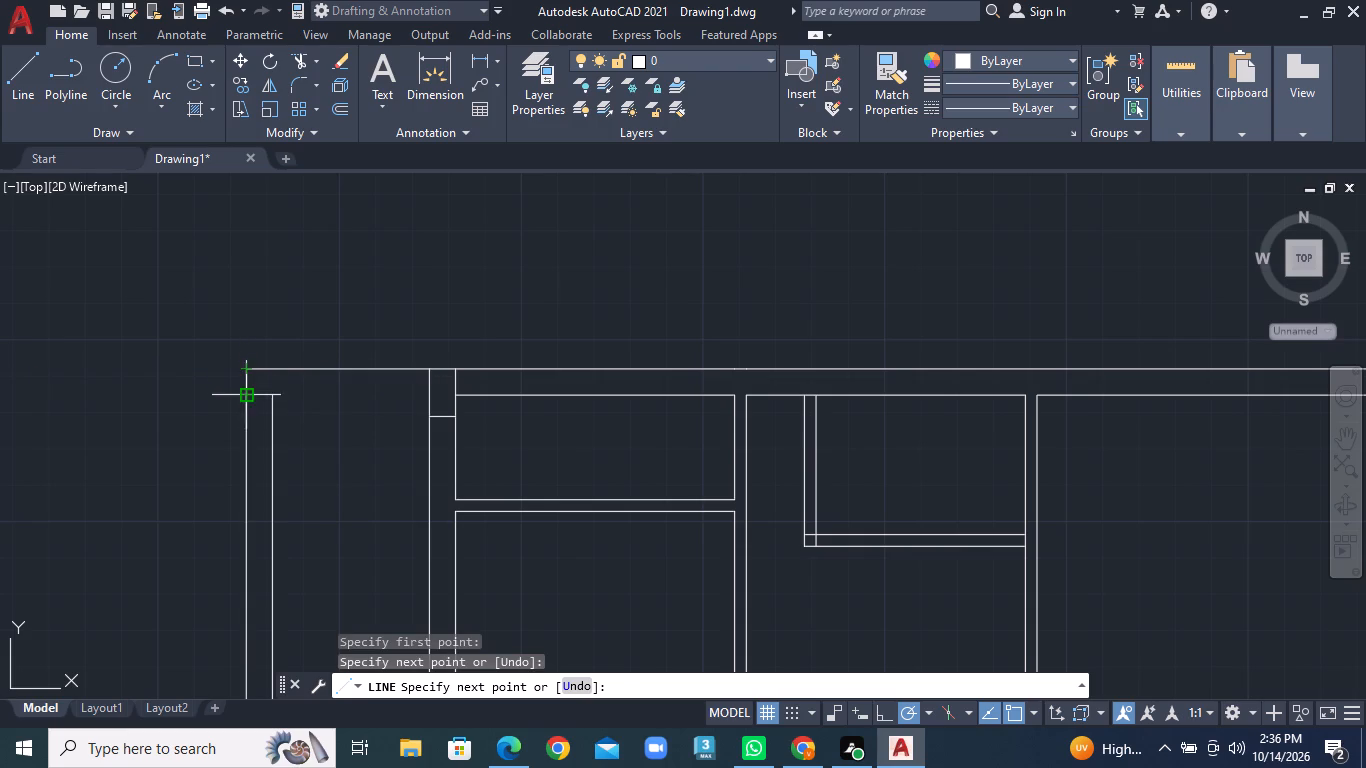
click(243, 393)
right_click(243, 393)
click(259, 401)
Draw a horizontal line from the top of the new wall's inner face to the original left wall's outer face.
click(28, 85)
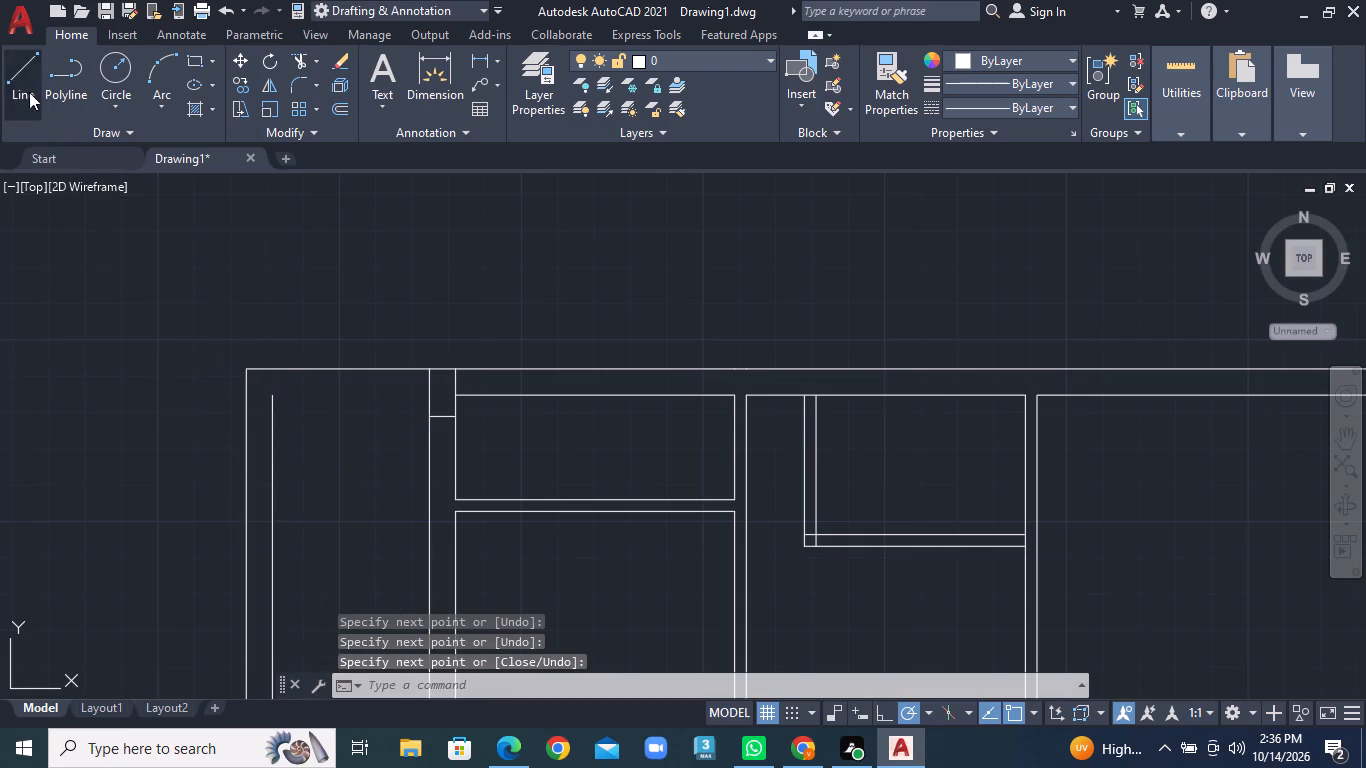
click(272, 404)
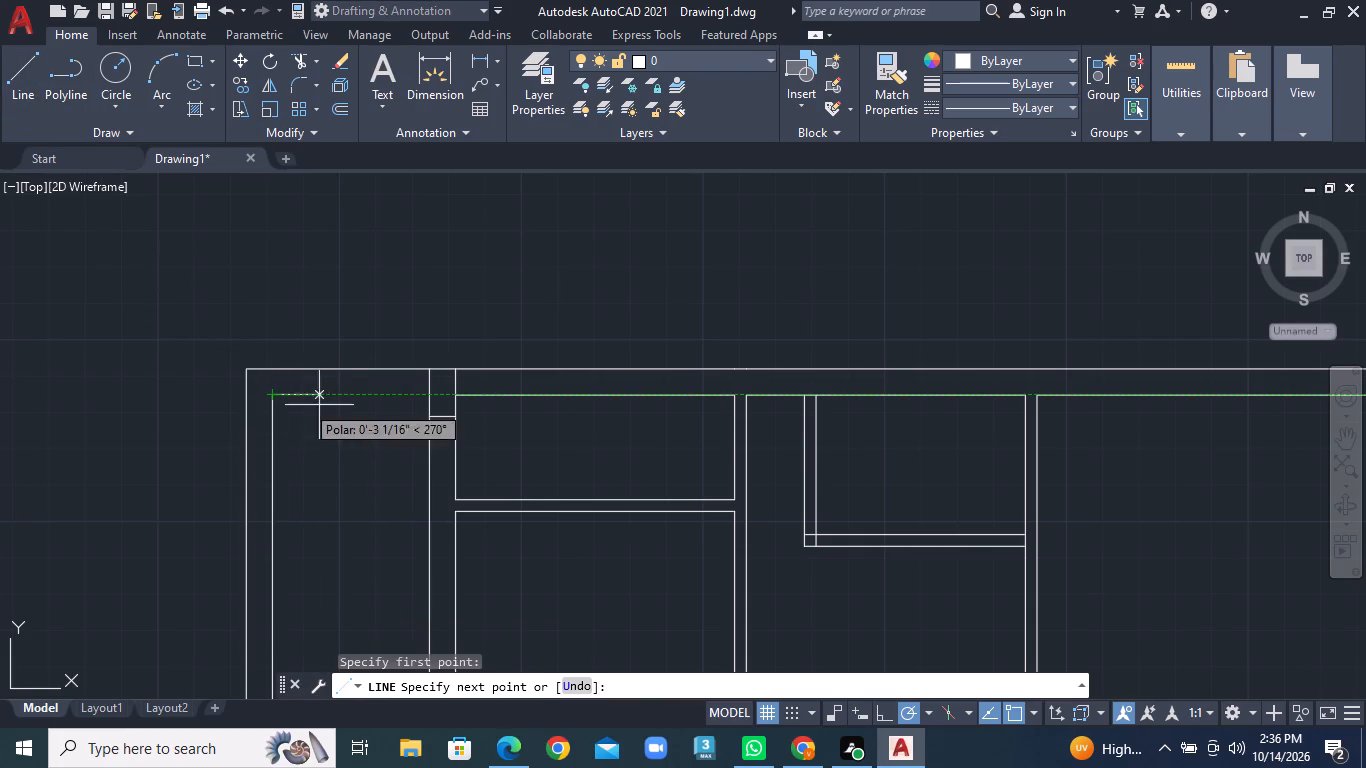
click(427, 399)
right_click(427, 399)
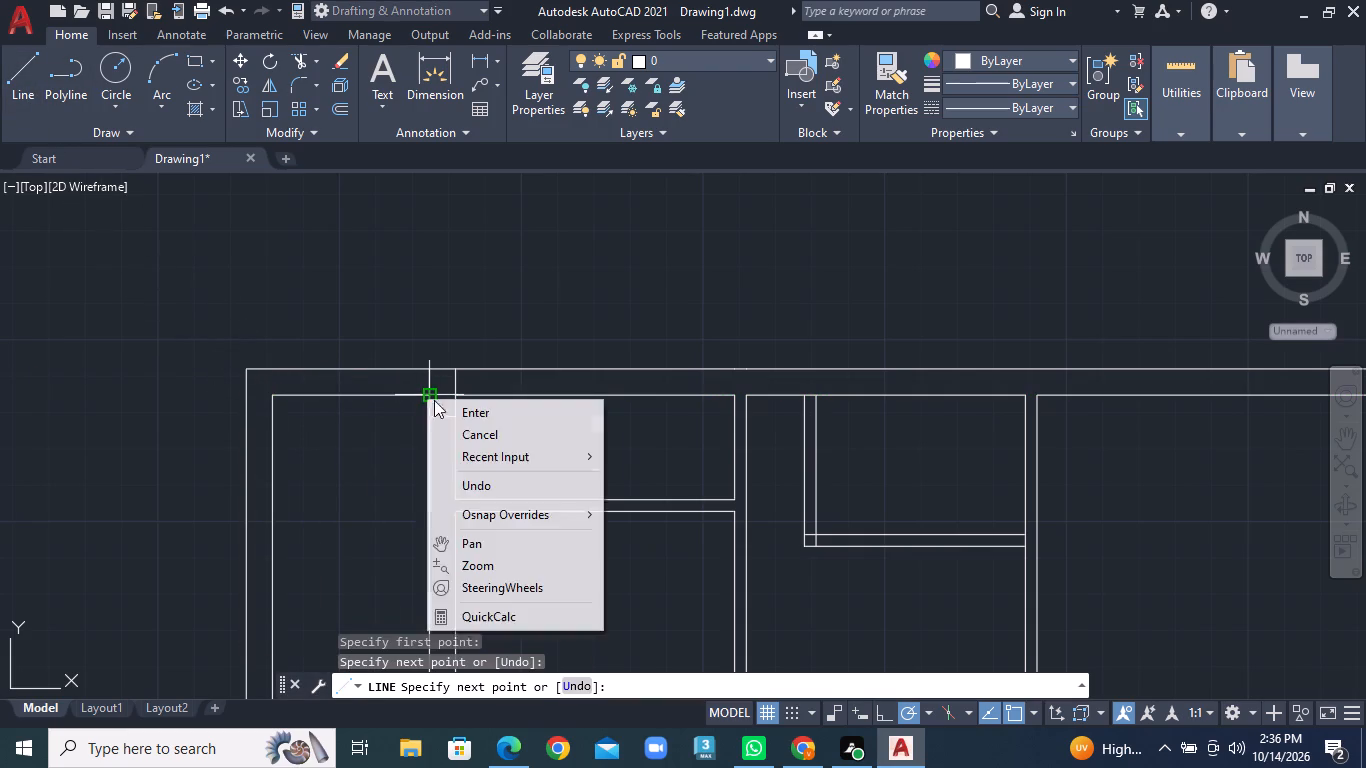
click(447, 405)
scroll(486, 477, down, 2)
middle_drag(504, 484, 500, 316)
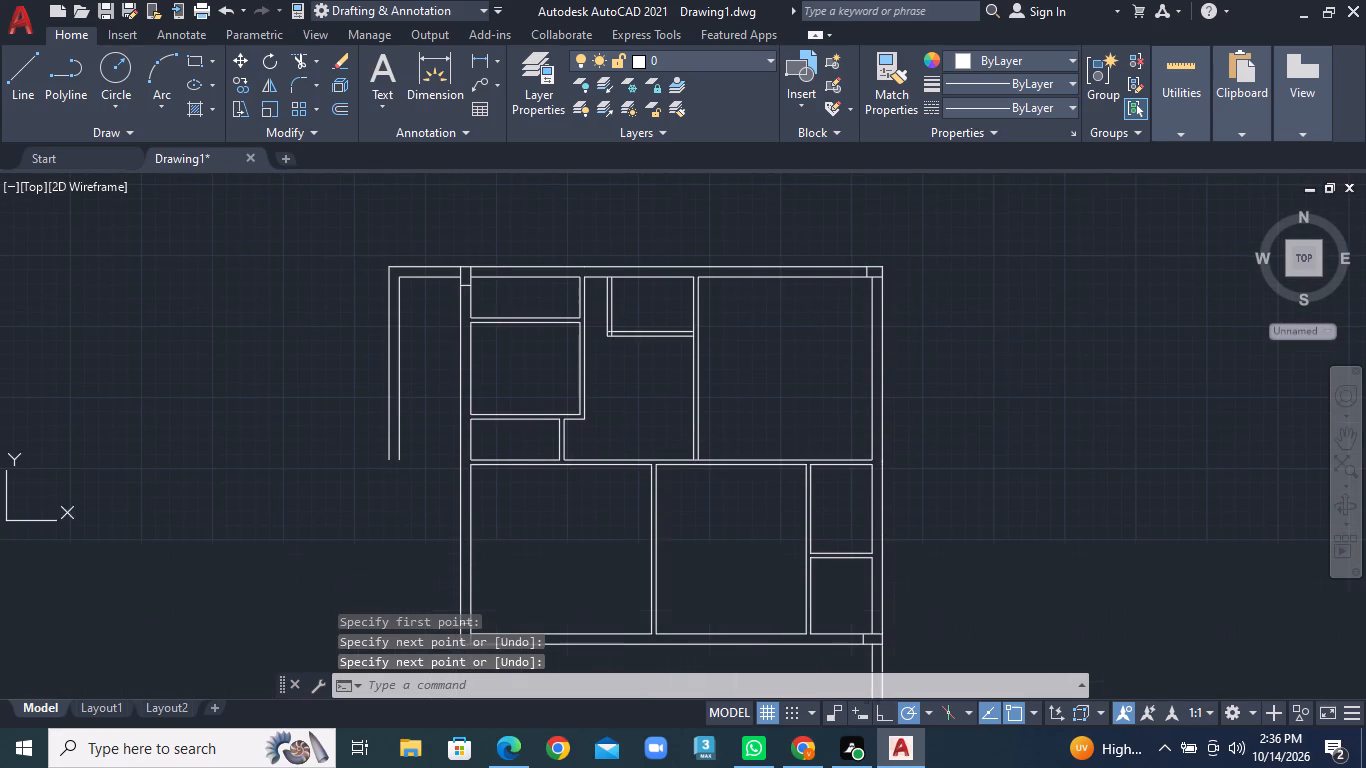
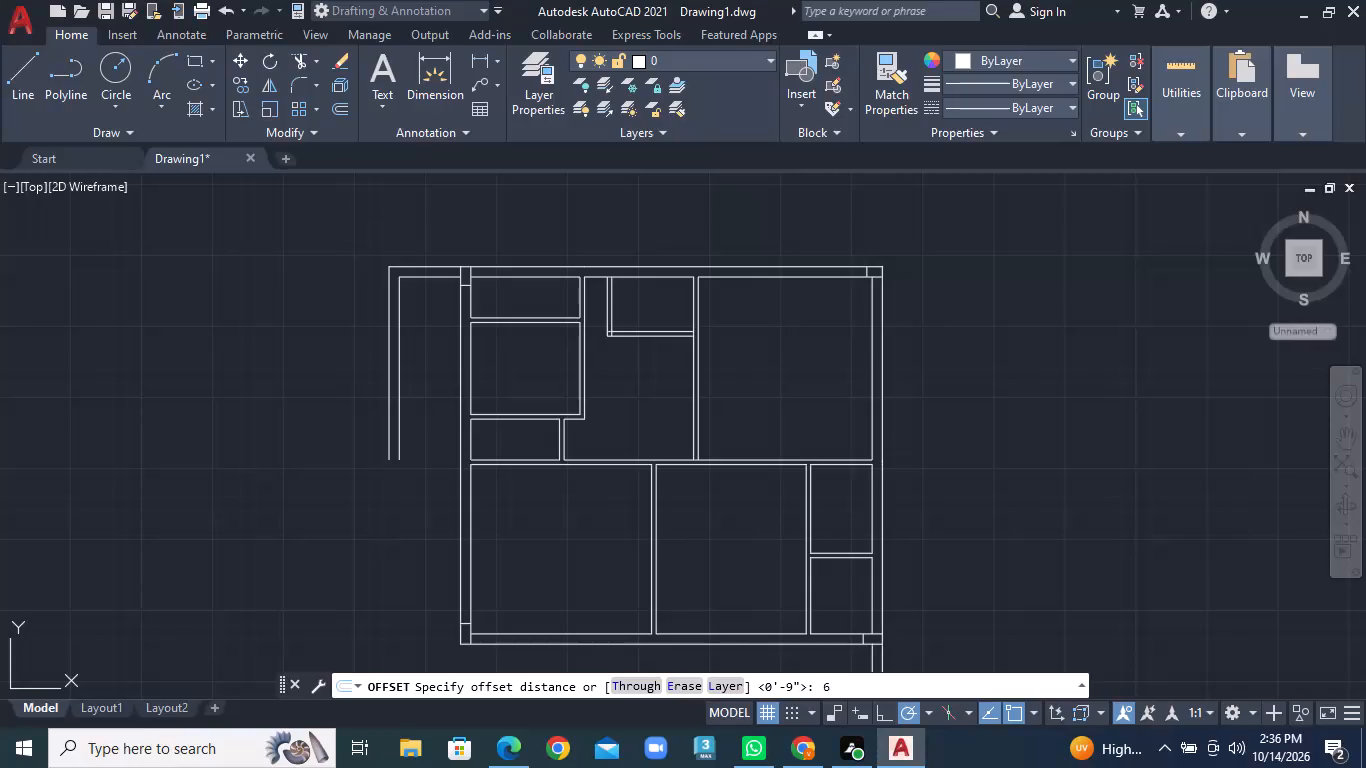
Offset the projection's inner top wall line 6' downward, between the new wall and the original left outer wall.
scroll(393, 296, up, 1)
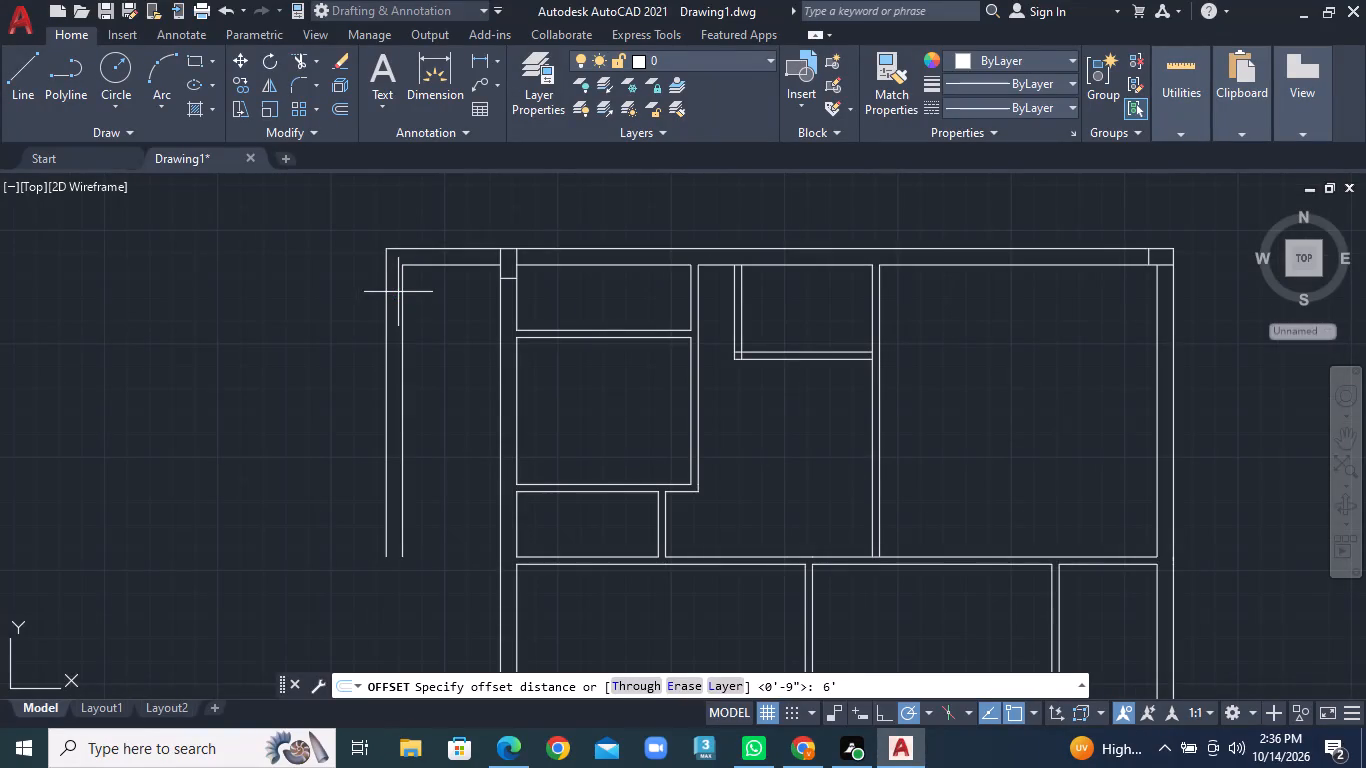
key(Return)
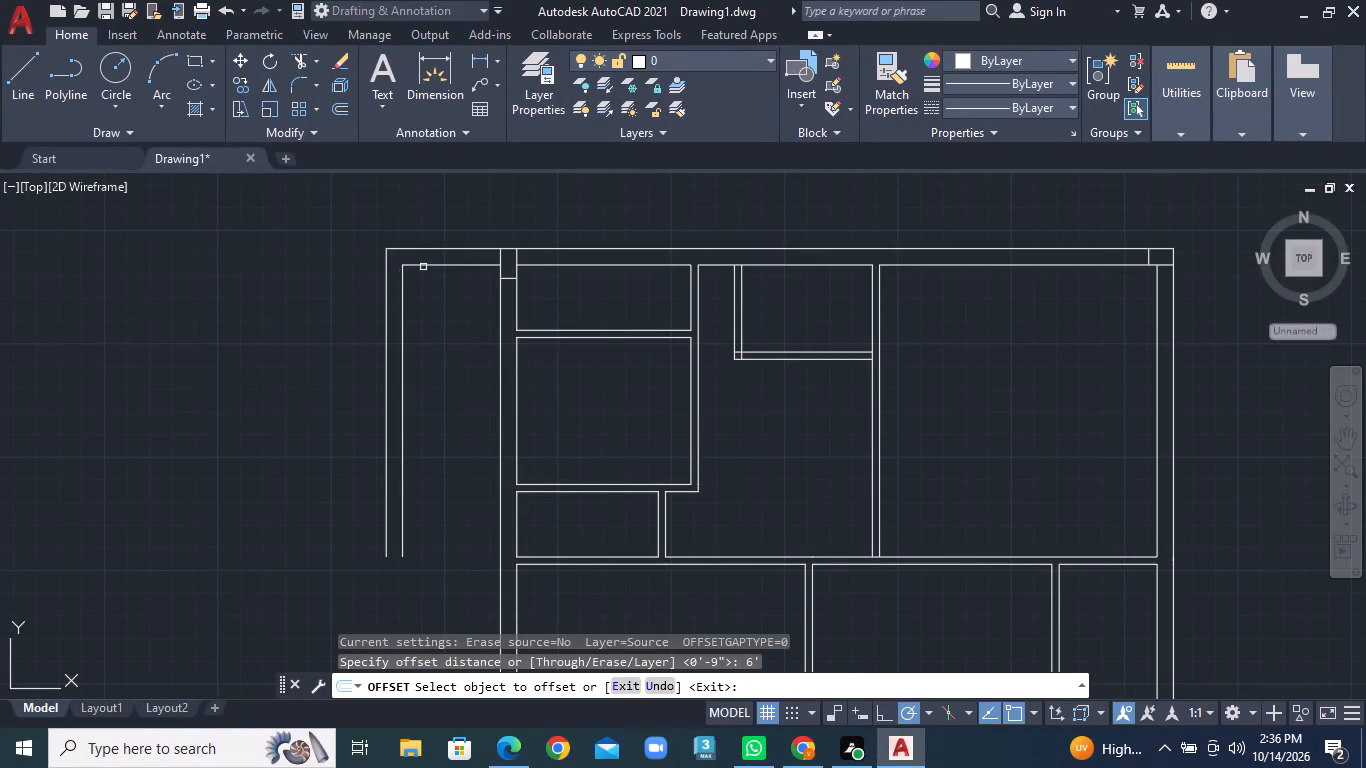
click(428, 266)
click(428, 330)
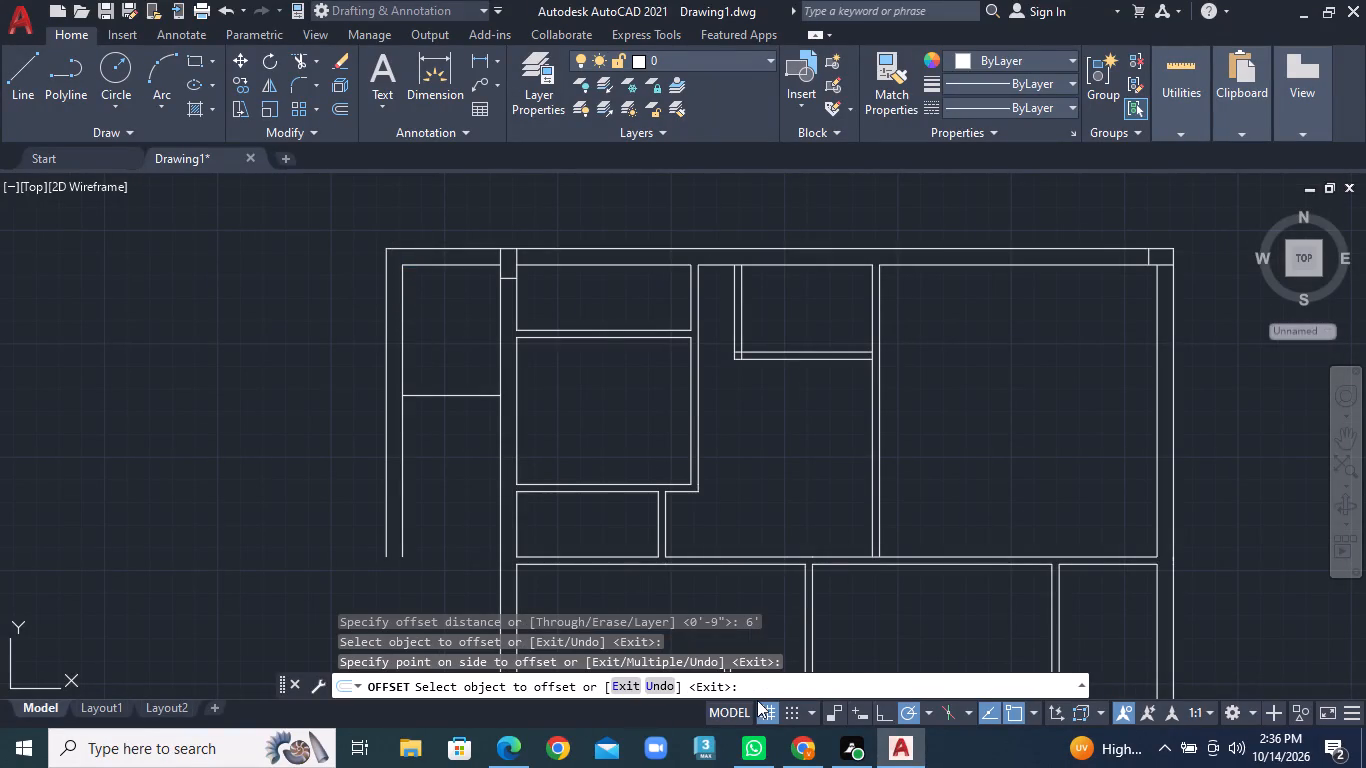
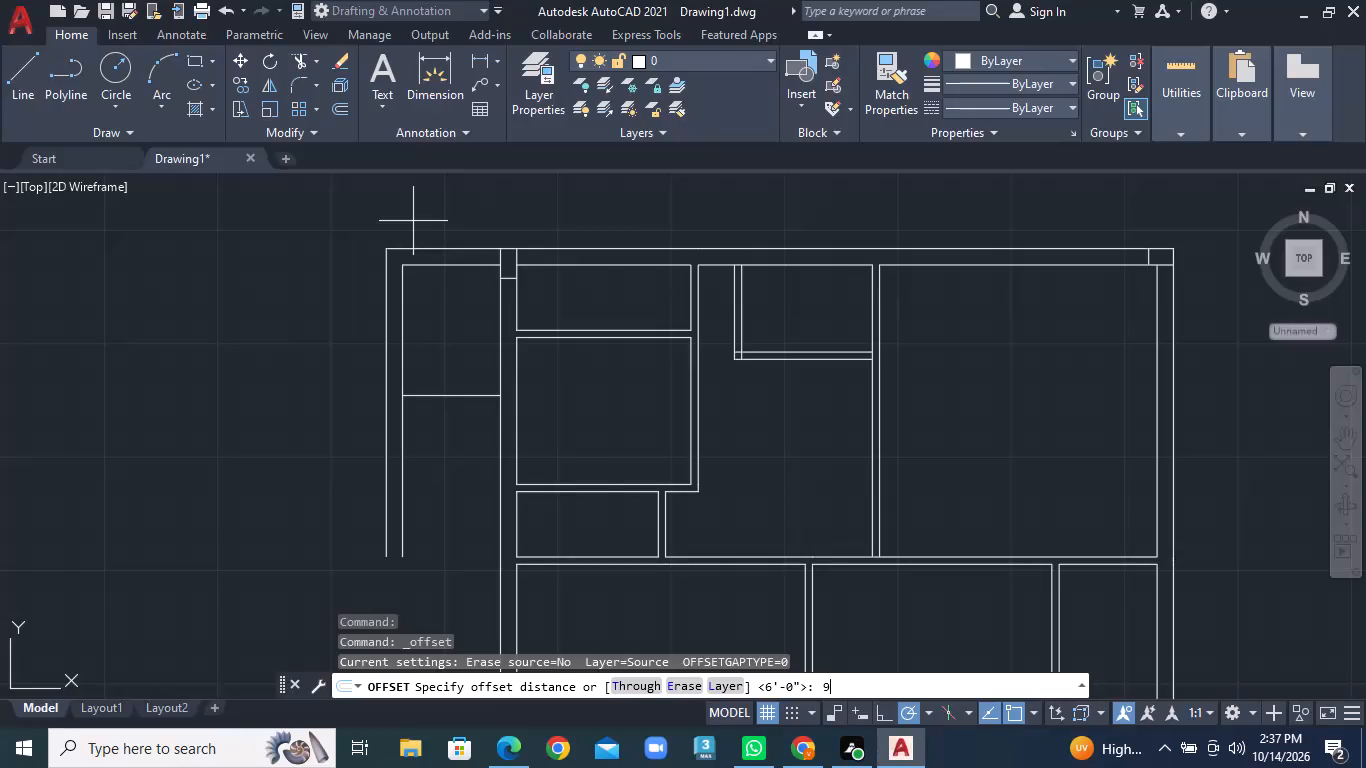
Offset the projection's lower horizontal wall line 9" downward to form the wall's other face.
key(shift+quotedbl)
key(Return)
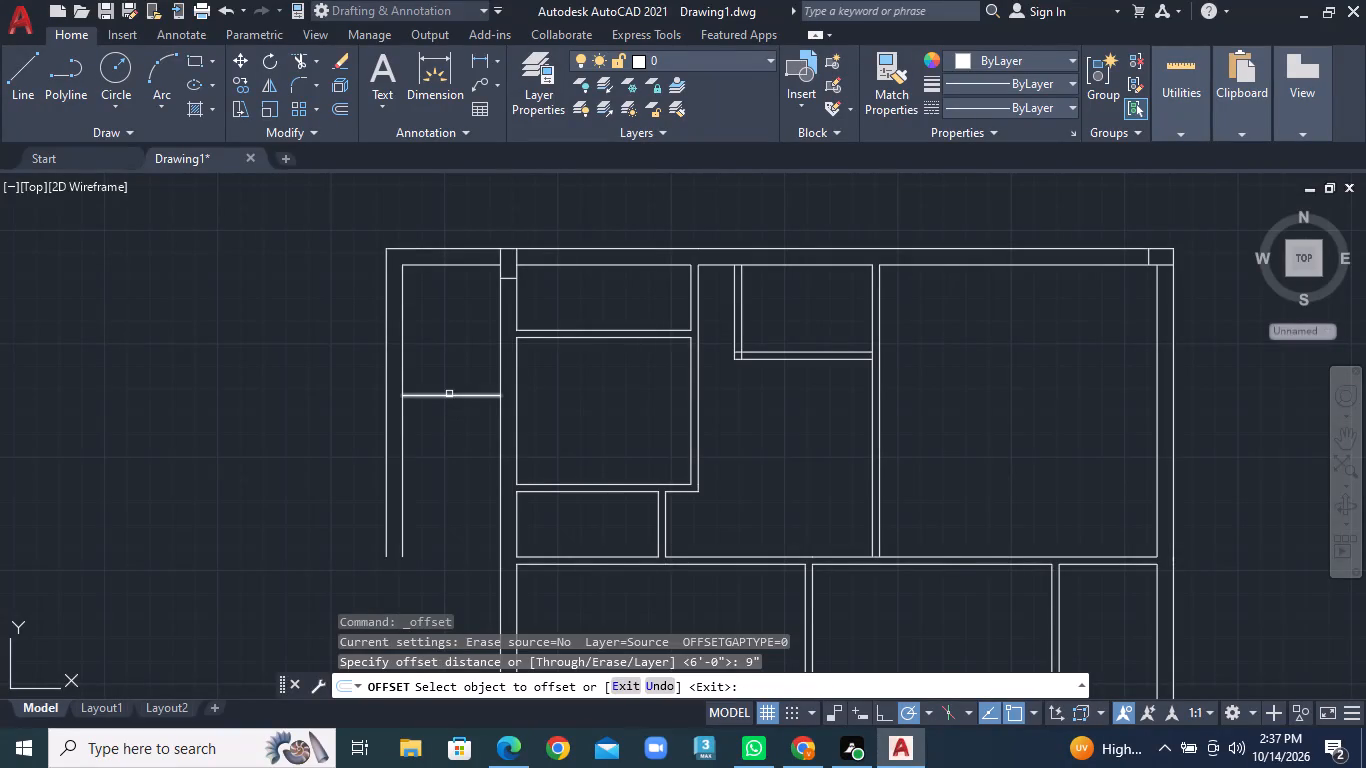
click(451, 395)
click(451, 425)
scroll(527, 426, down, 1)
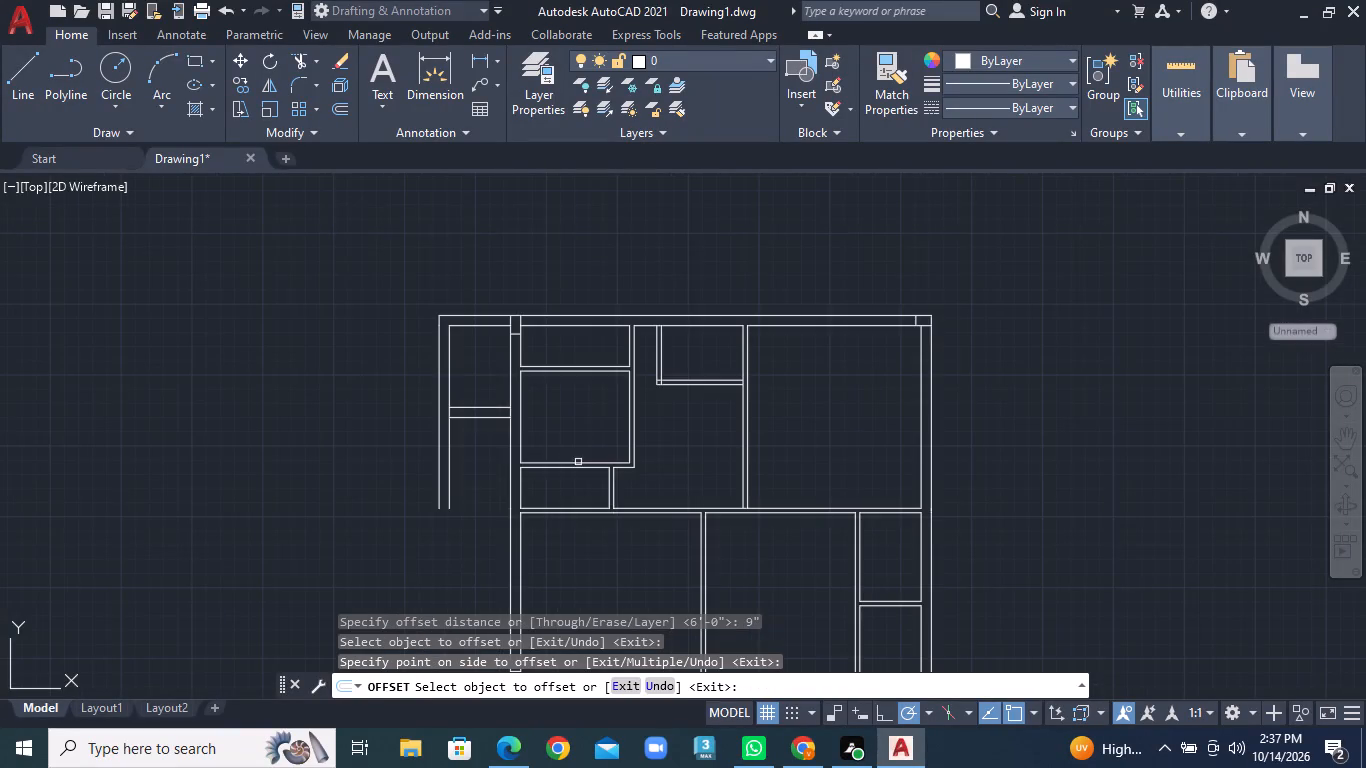
middle_drag(578, 462, 570, 279)
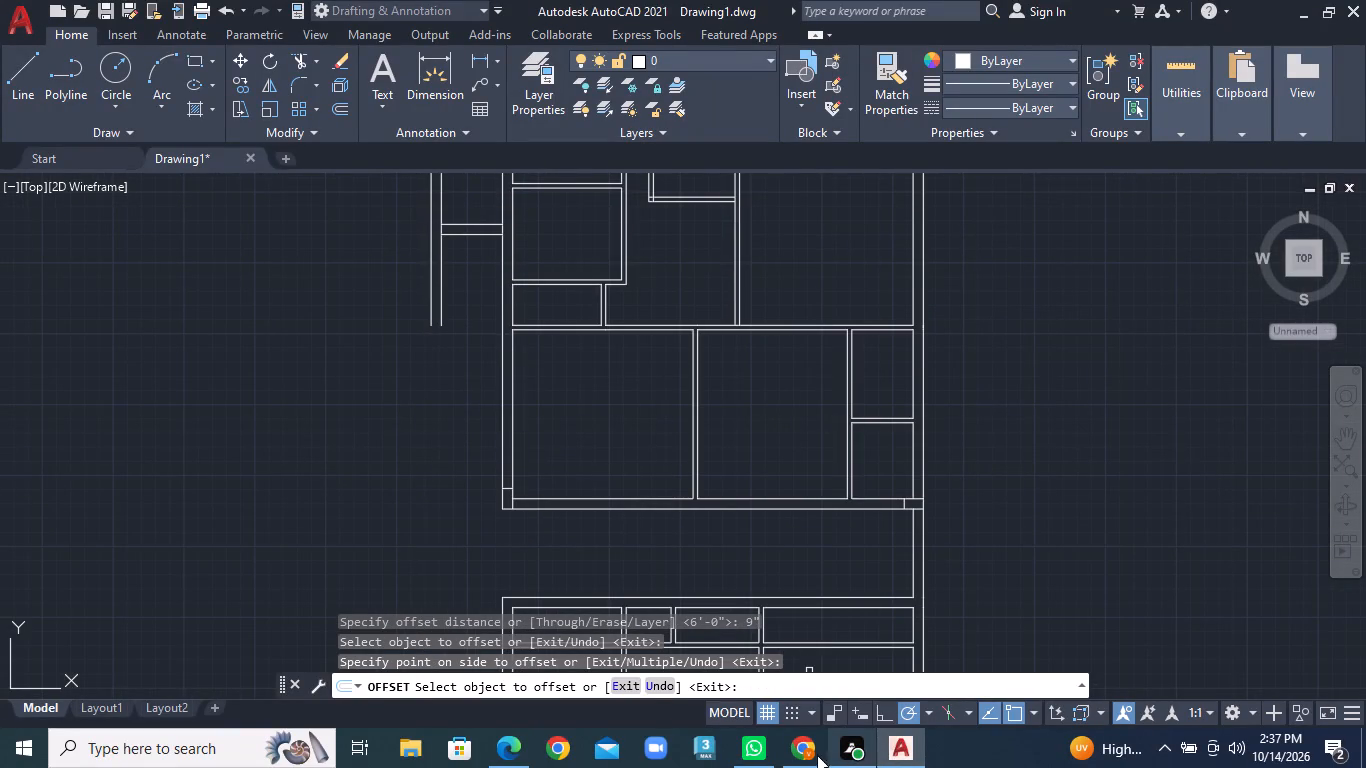
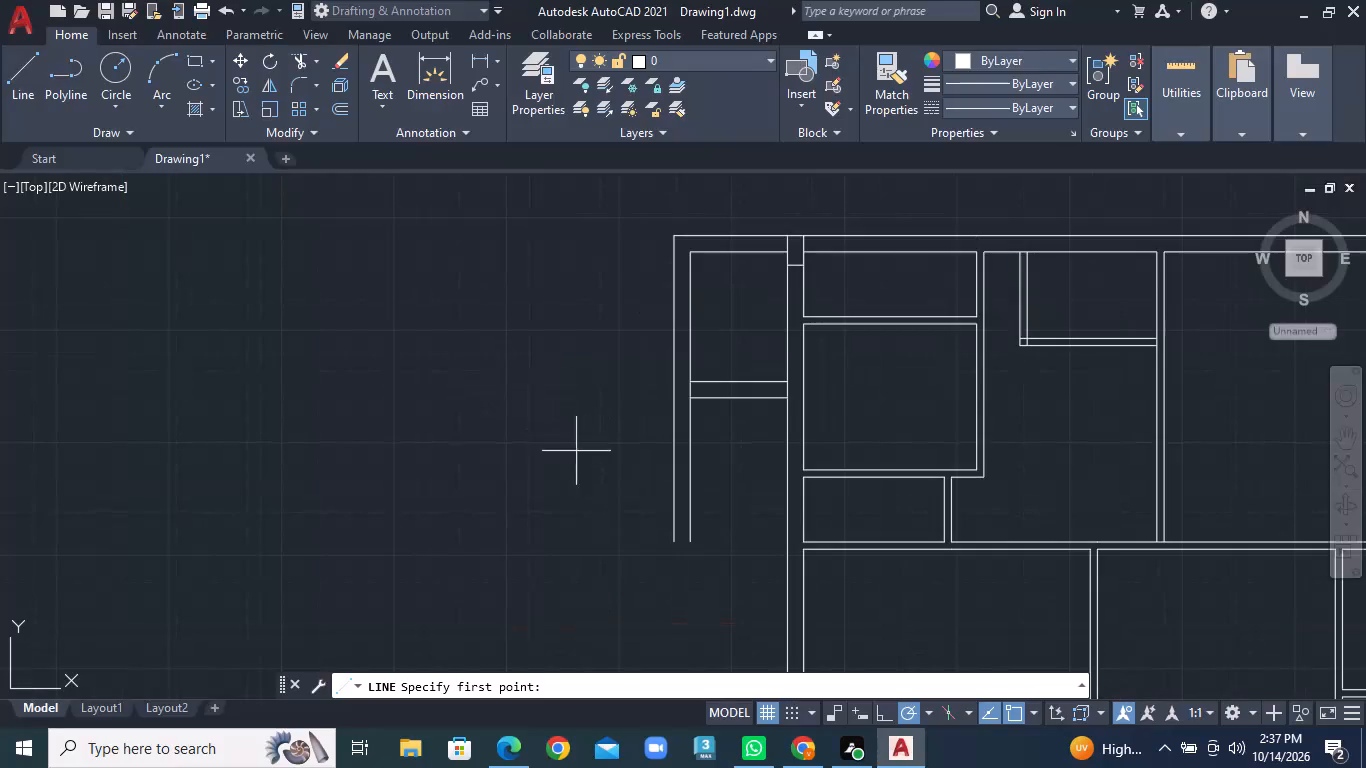
Draw a line from the projection's outer left wall end down level with the lower plan's base, then across to that plan's bottom-left corner.
click(669, 538)
scroll(666, 575, down, 2)
middle_drag(680, 565, 641, 209)
middle_drag(624, 538, 630, 99)
middle_drag(618, 315, 616, 411)
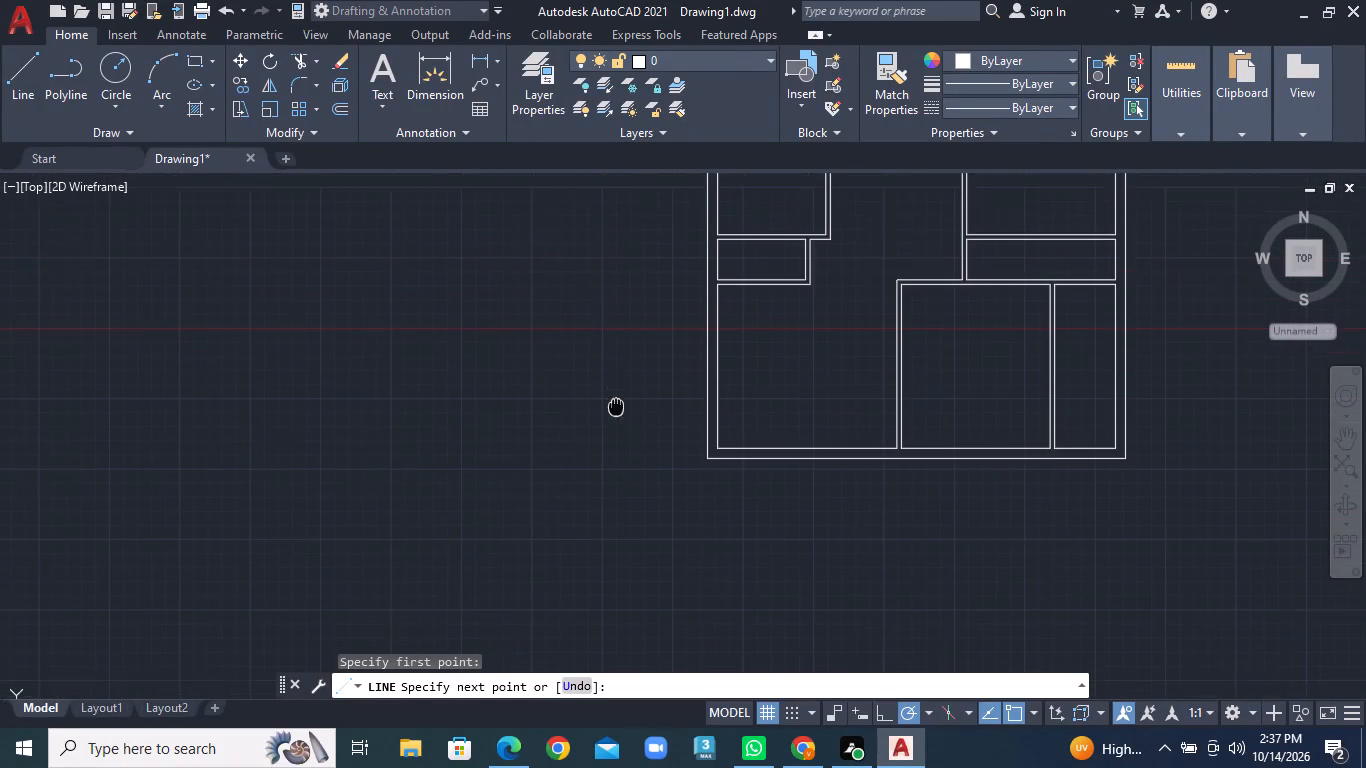
middle_drag(616, 411, 616, 415)
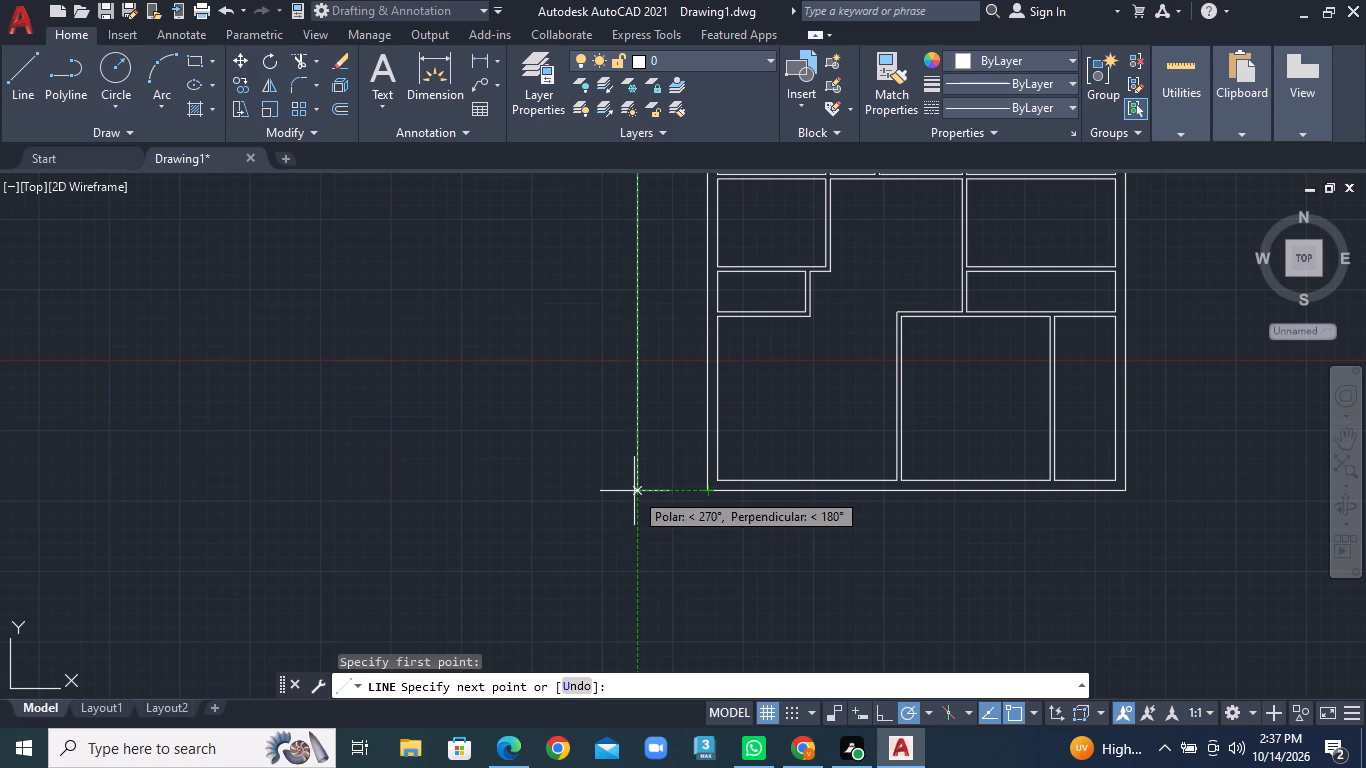
click(634, 491)
click(707, 495)
right_click(707, 495)
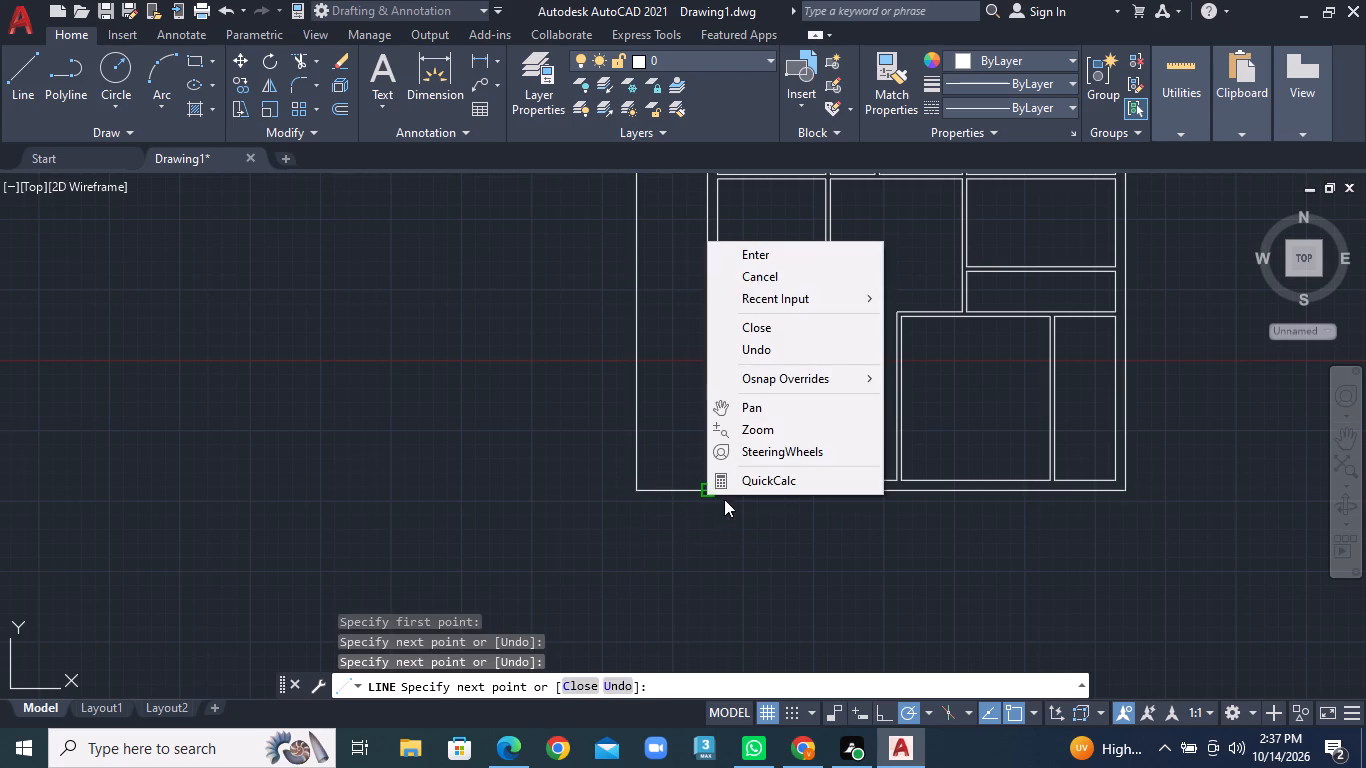
click(773, 258)
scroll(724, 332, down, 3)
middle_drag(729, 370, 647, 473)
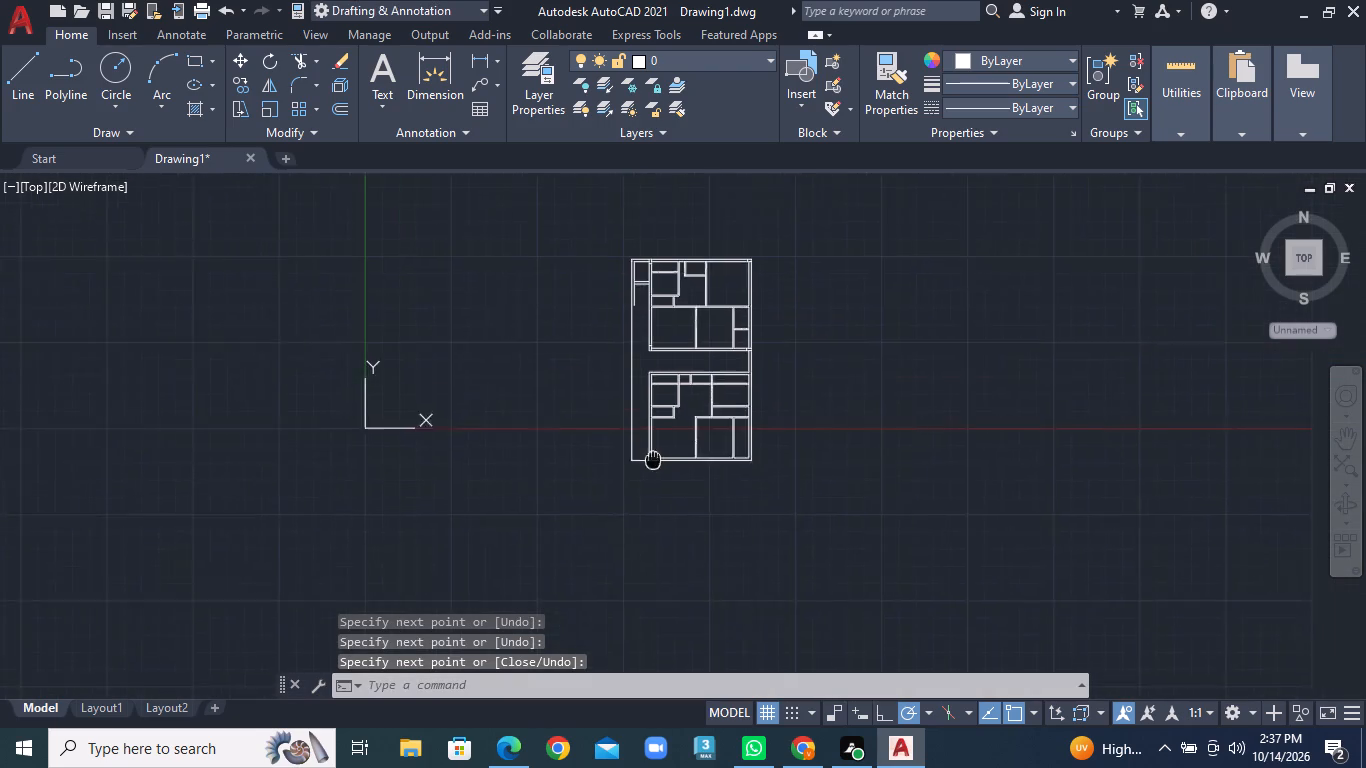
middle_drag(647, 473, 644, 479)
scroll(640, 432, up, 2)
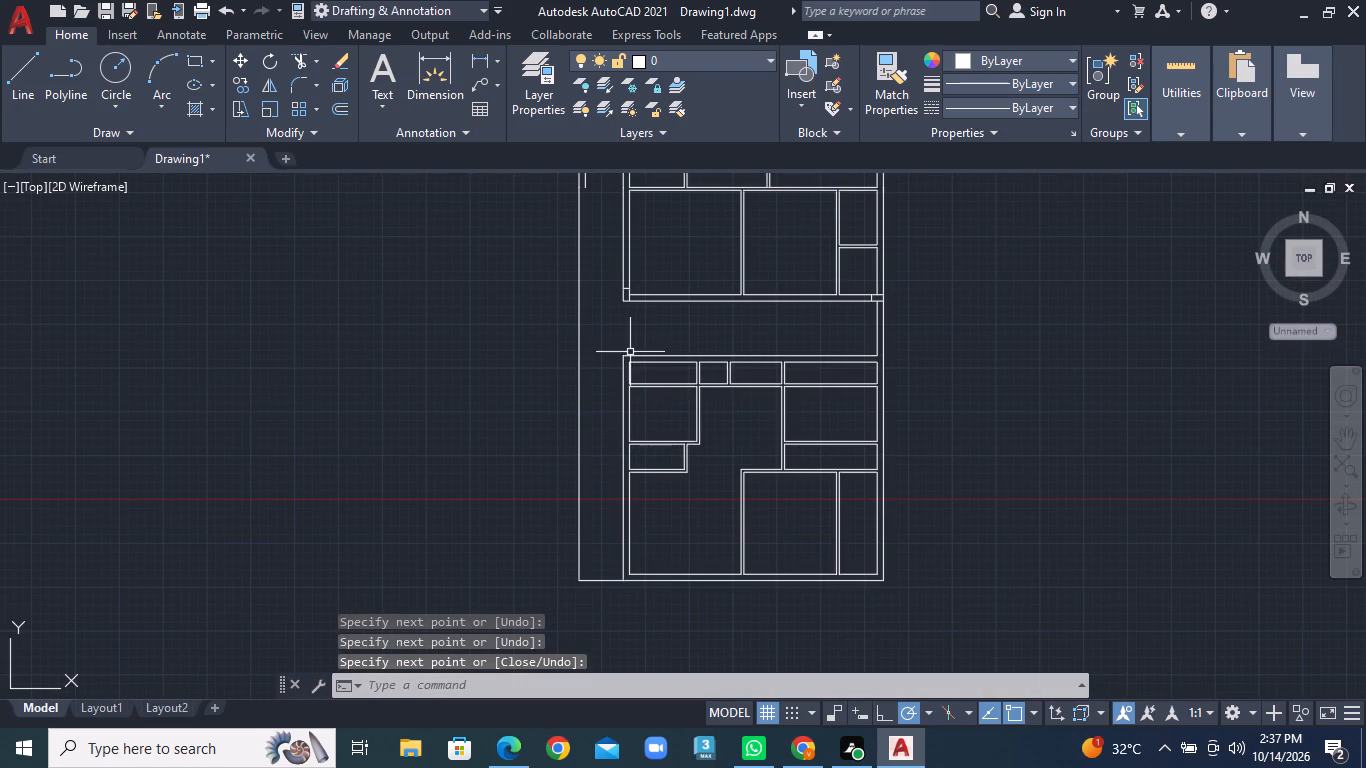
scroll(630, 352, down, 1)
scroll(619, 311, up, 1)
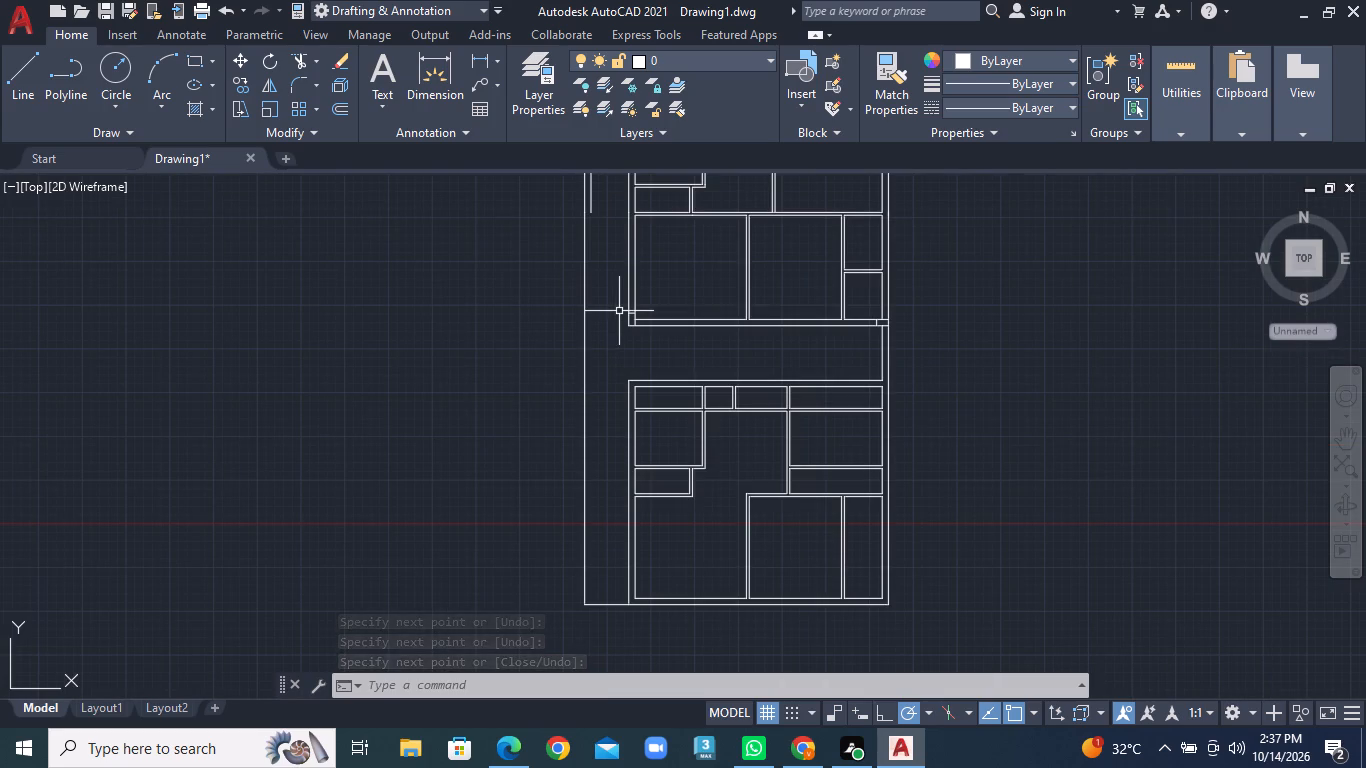
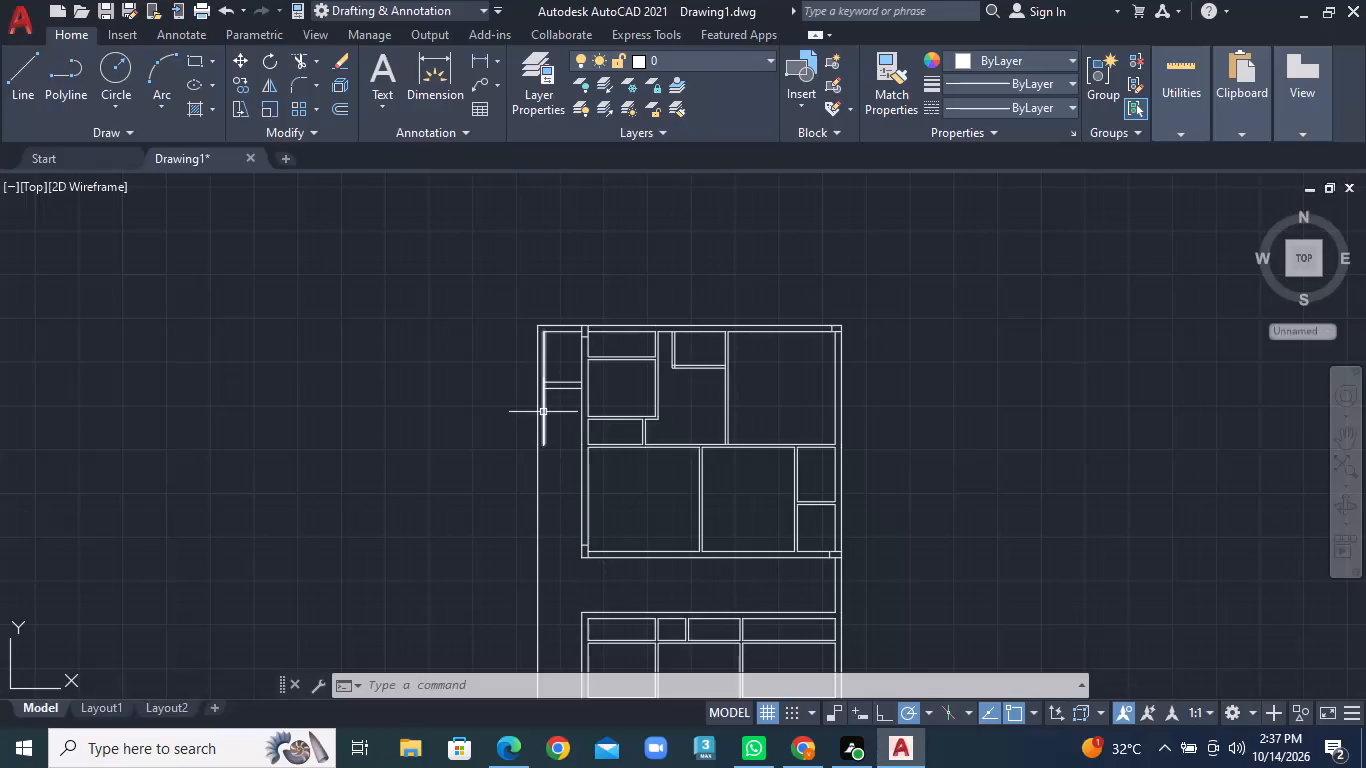
Trim away the leftover inner wall line hanging below the partition of the left-side projection on the upper plan.
click(313, 60)
click(324, 93)
scroll(572, 425, up, 2)
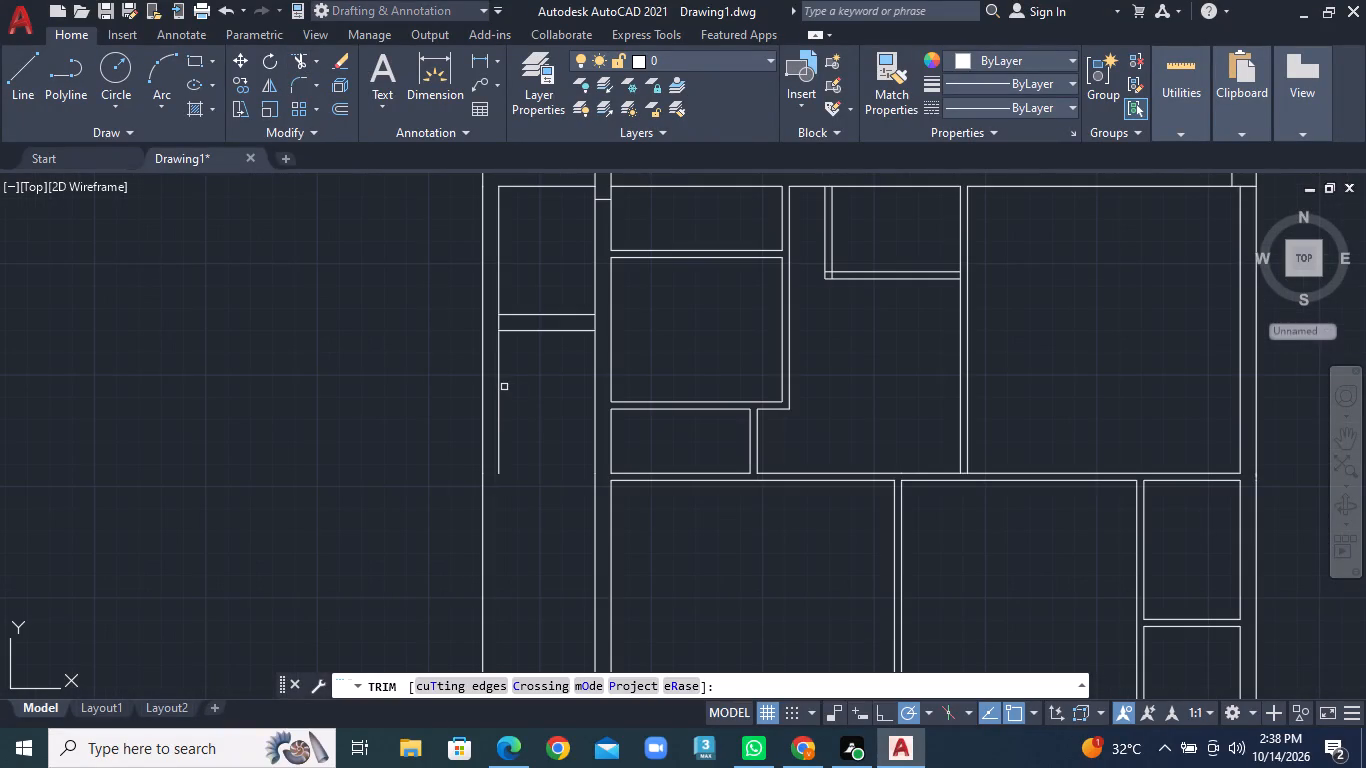
click(502, 386)
click(498, 386)
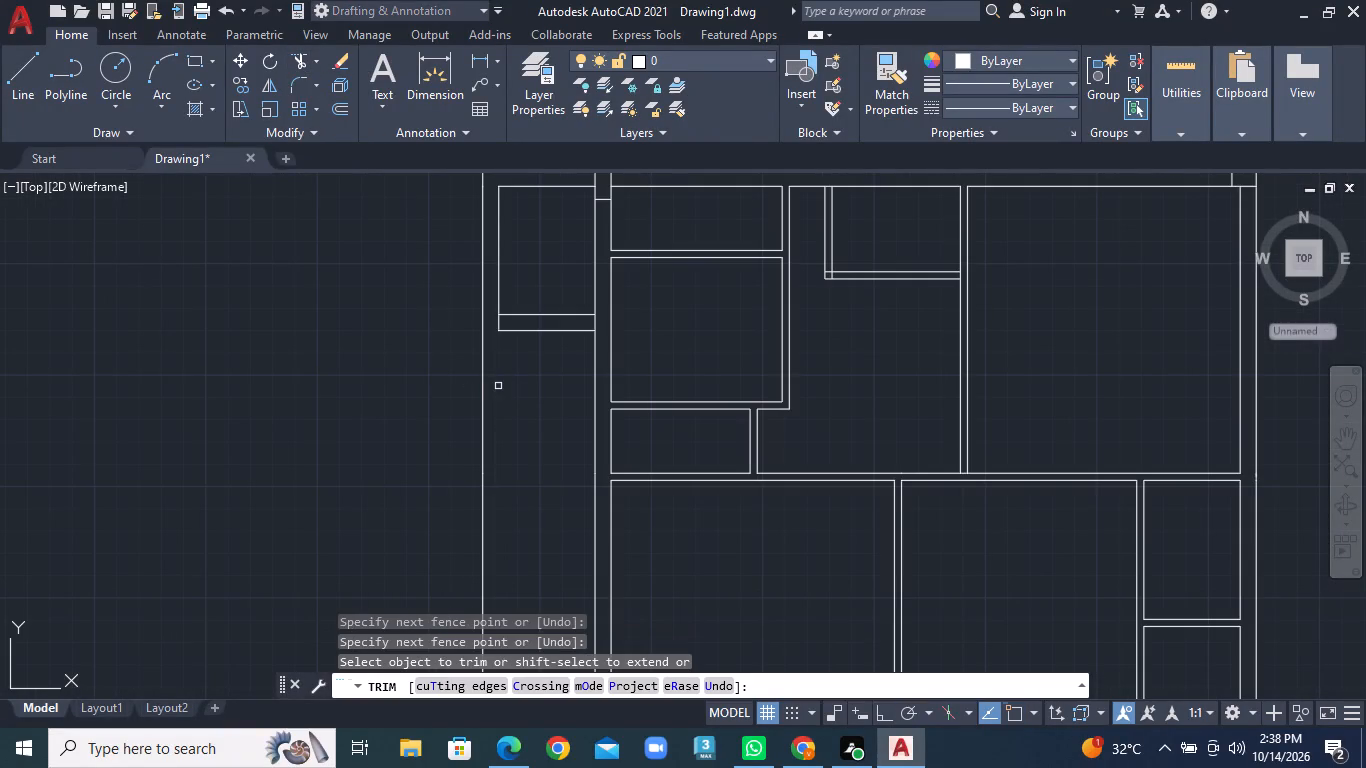
scroll(648, 437, down, 2)
middle_drag(702, 506, 685, 328)
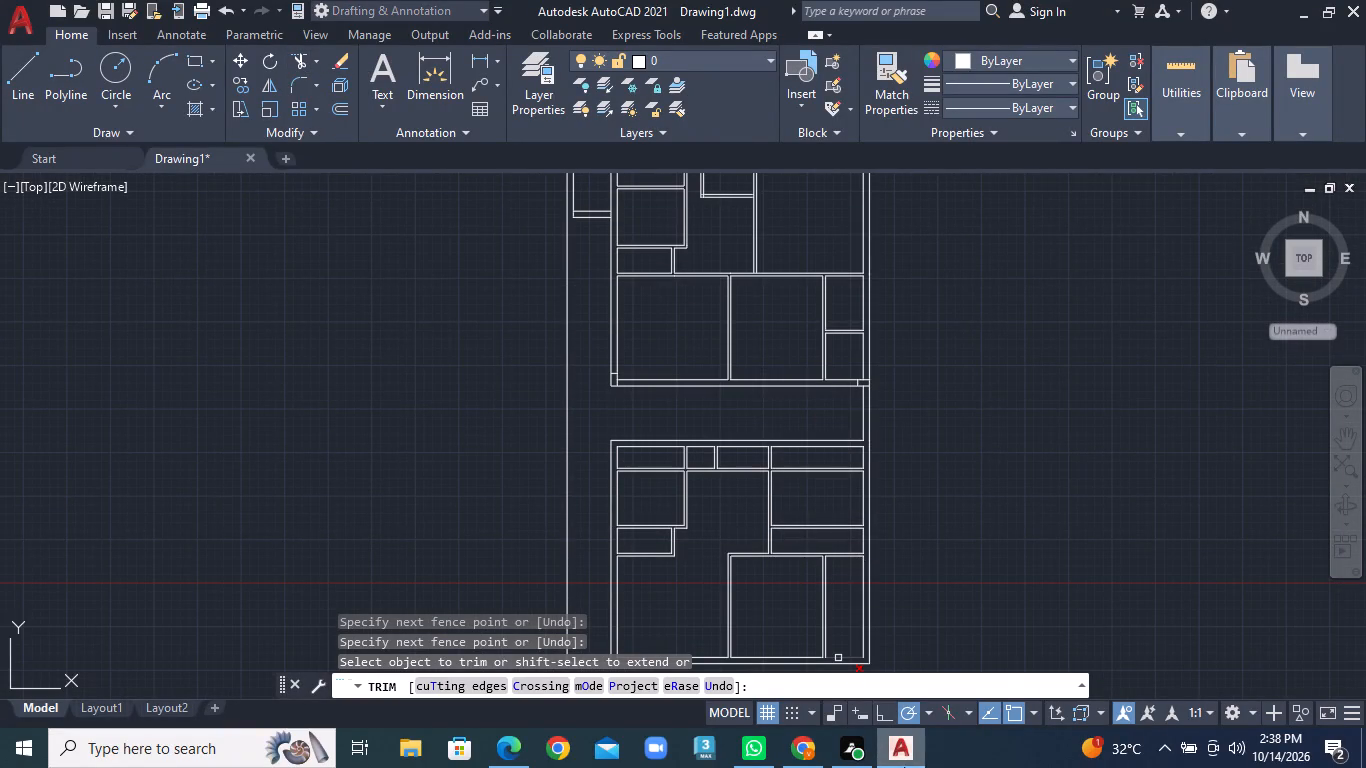
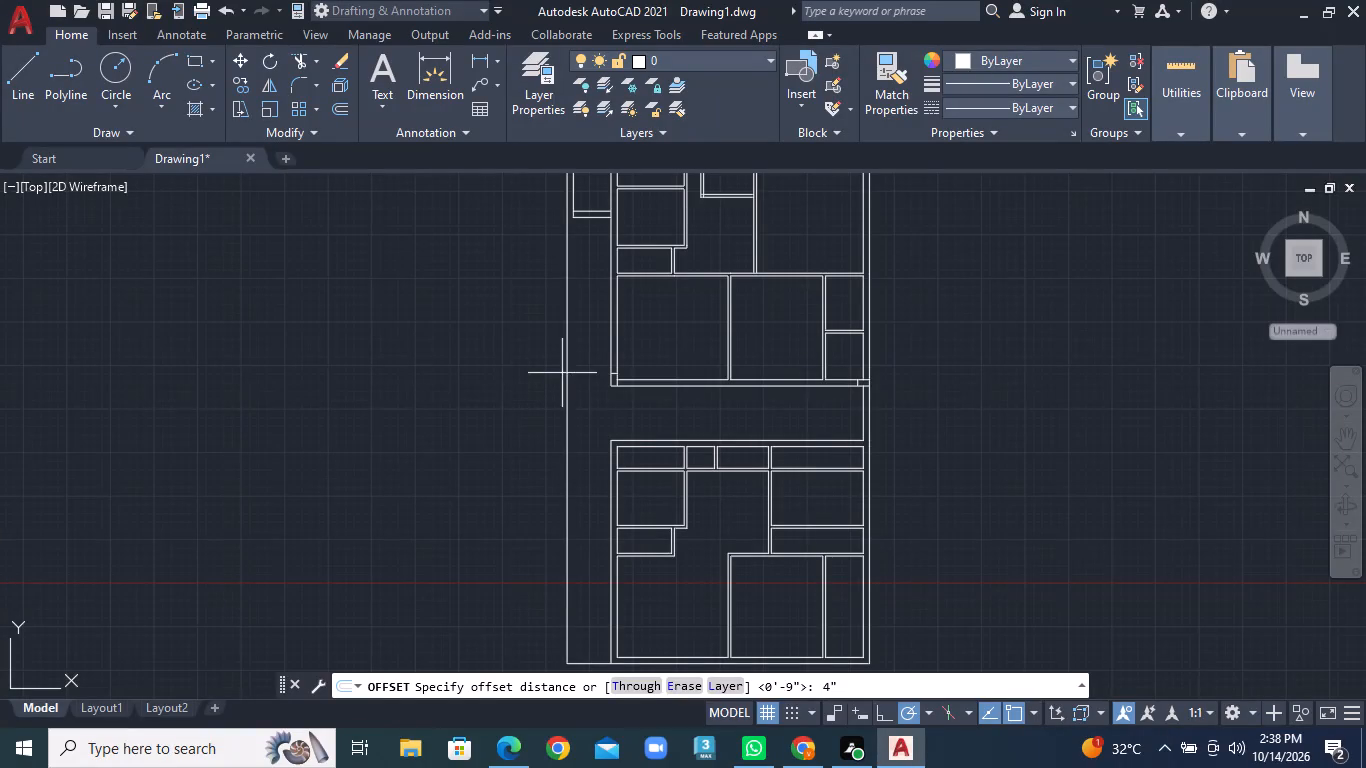
Offset the projection's extended outer wall line and the bottom line joining it to the lower plan 4" inward.
key(Return)
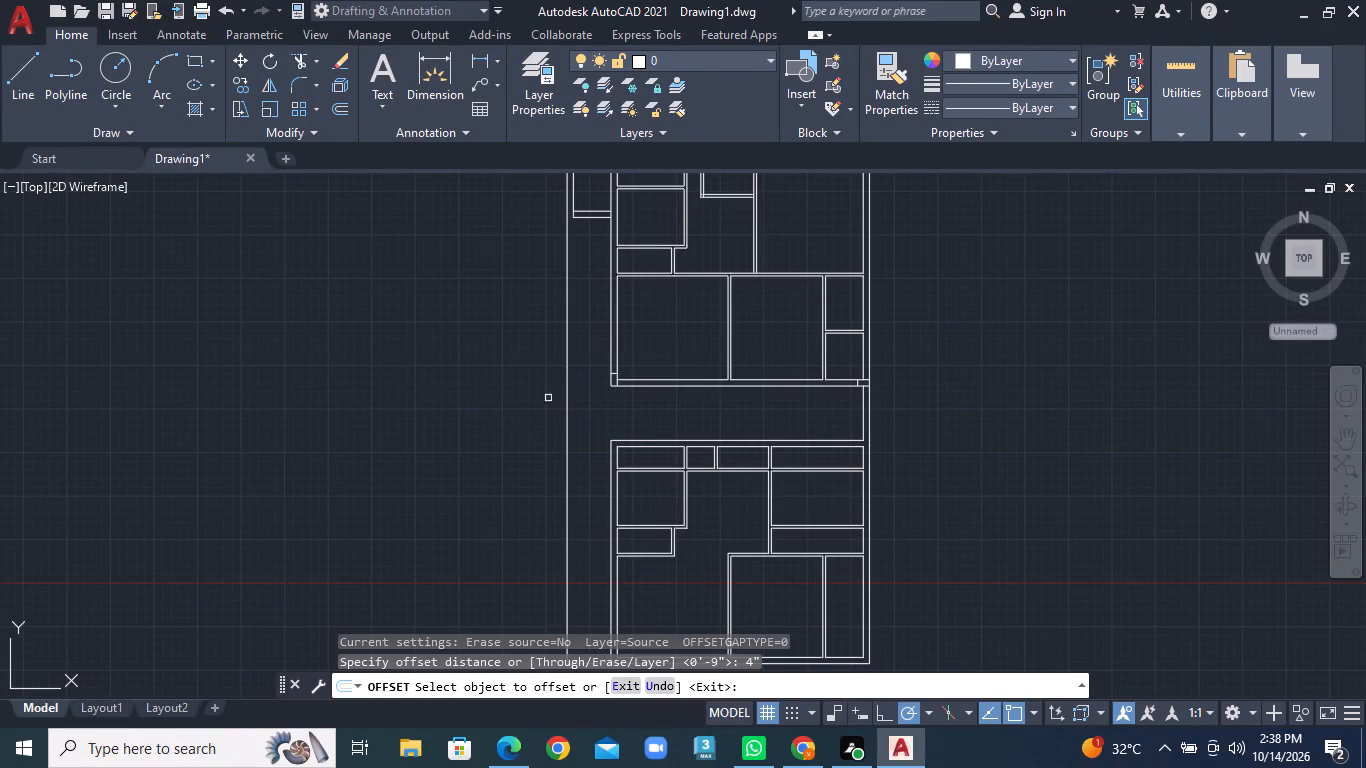
double_click(567, 388)
click(588, 388)
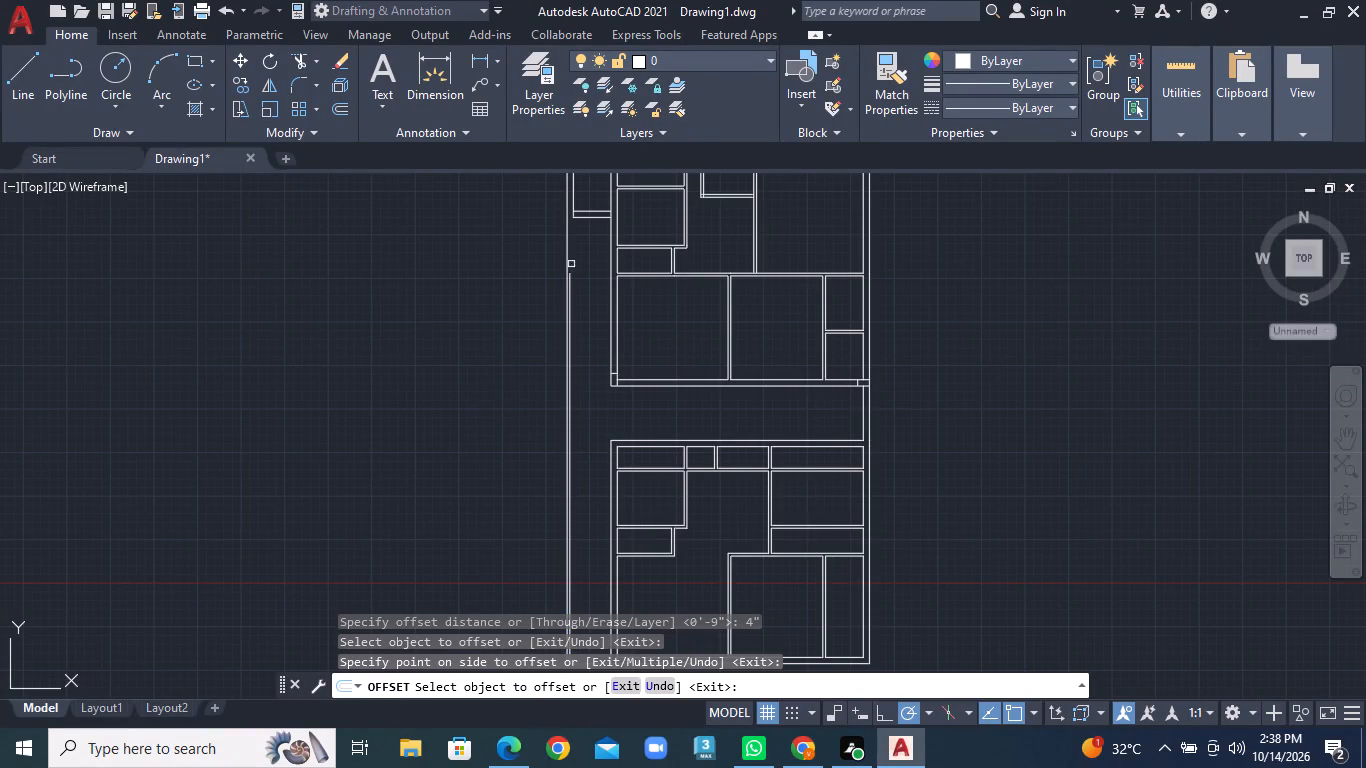
click(568, 250)
click(581, 250)
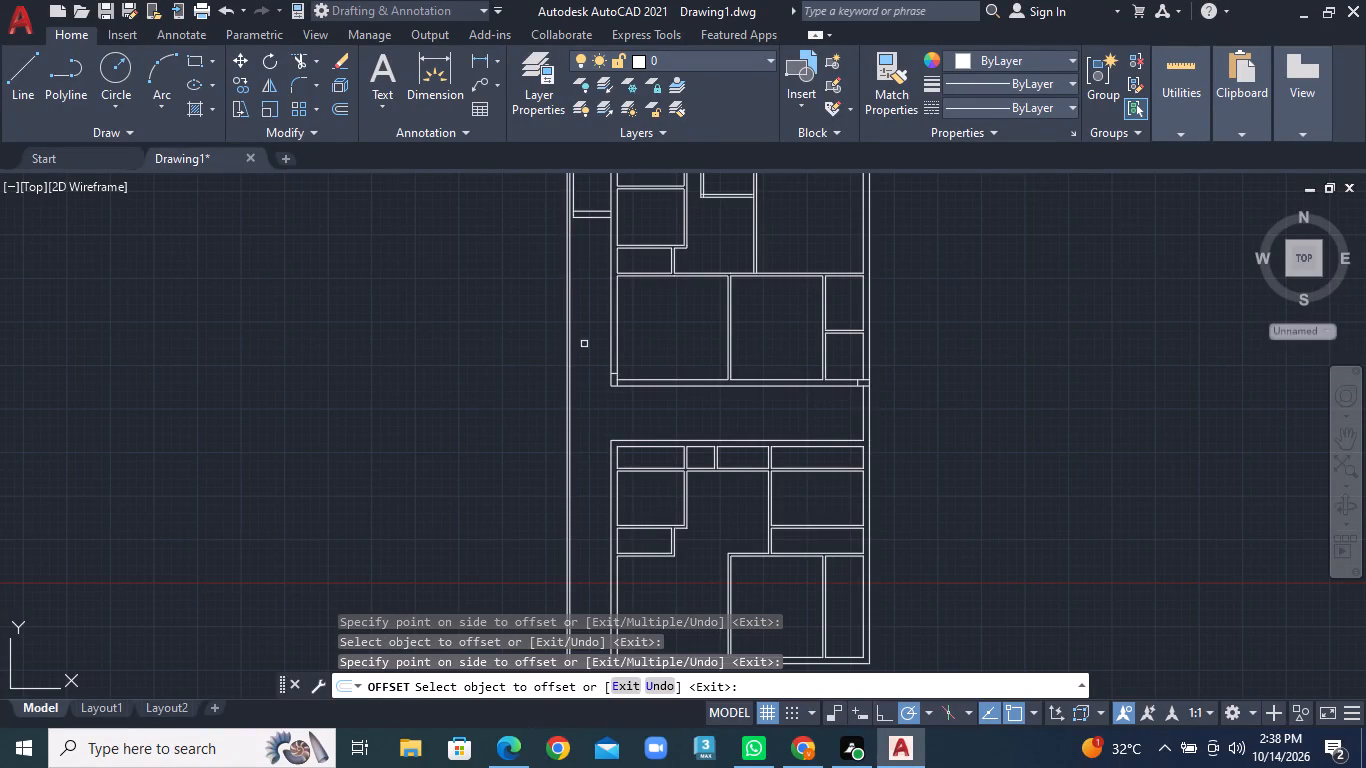
middle_drag(584, 499, 578, 342)
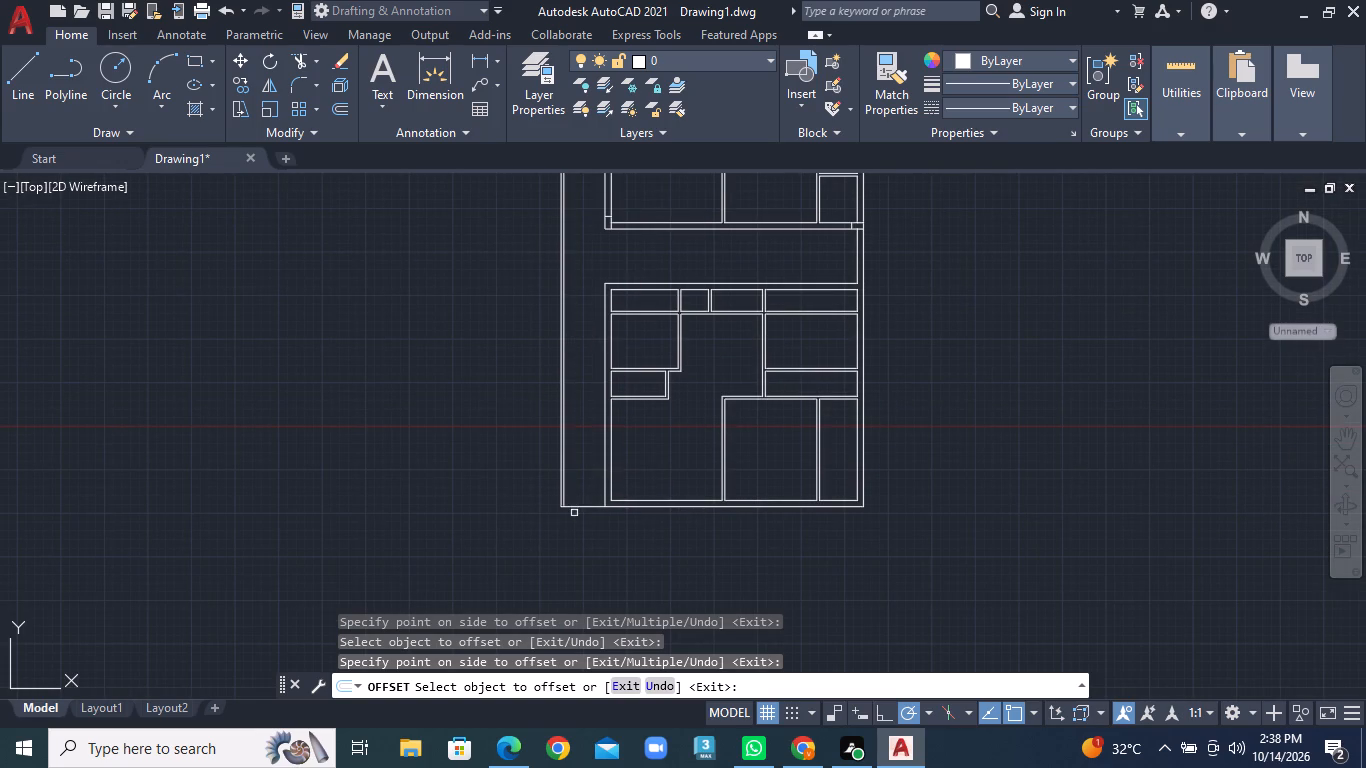
click(574, 508)
click(575, 477)
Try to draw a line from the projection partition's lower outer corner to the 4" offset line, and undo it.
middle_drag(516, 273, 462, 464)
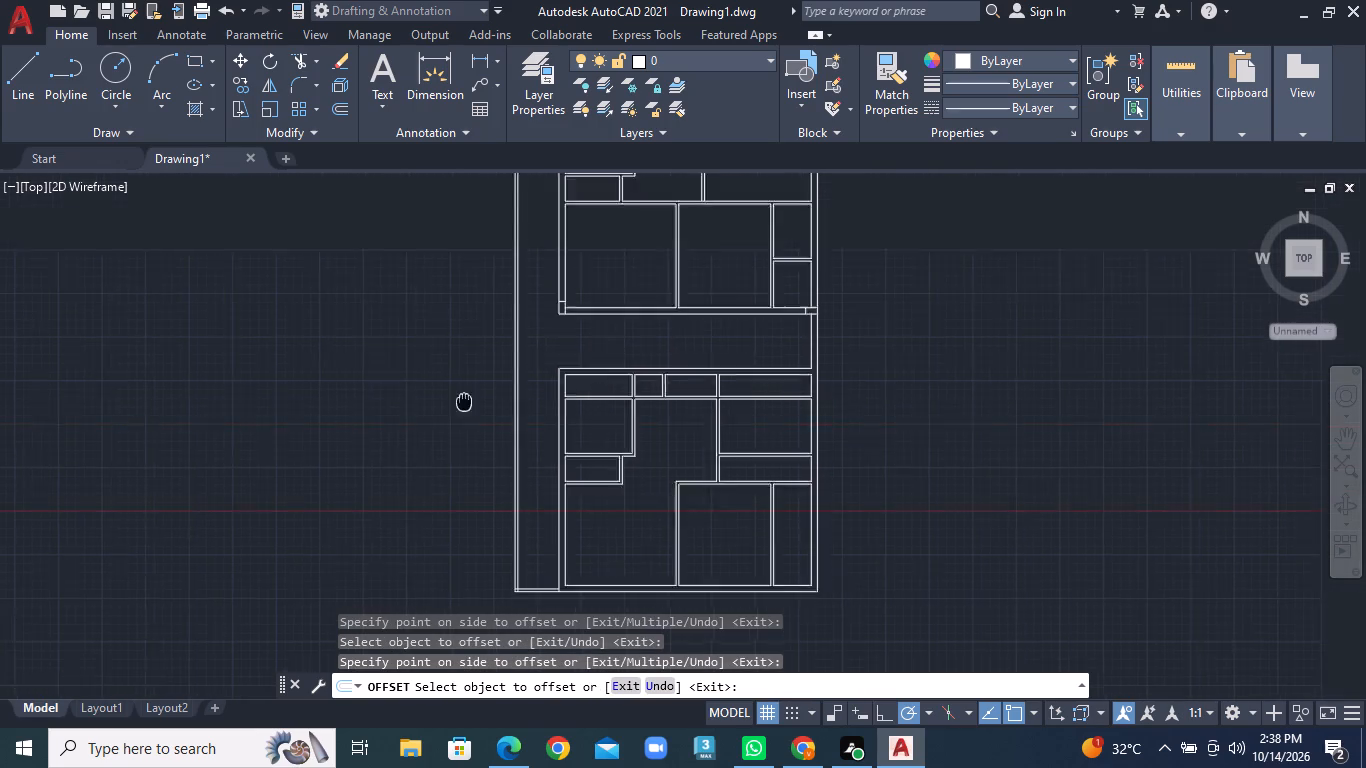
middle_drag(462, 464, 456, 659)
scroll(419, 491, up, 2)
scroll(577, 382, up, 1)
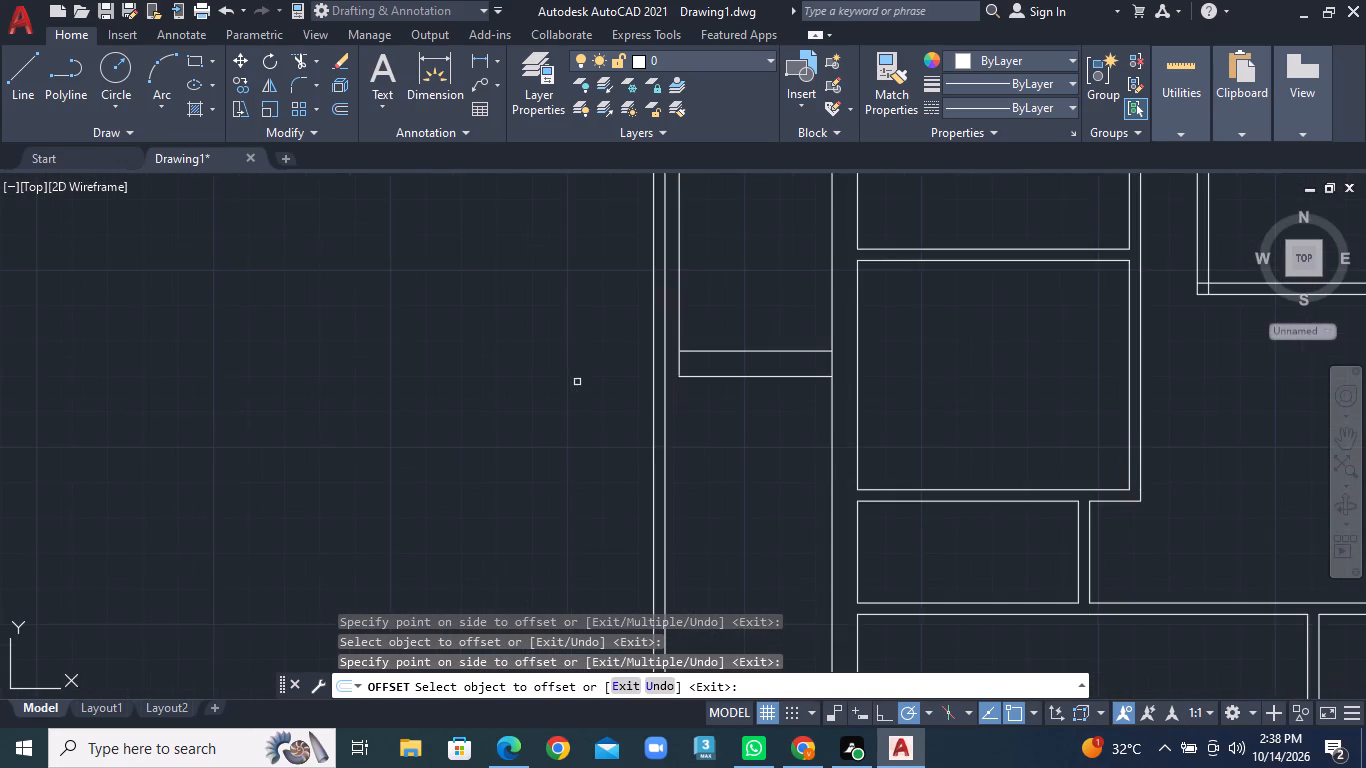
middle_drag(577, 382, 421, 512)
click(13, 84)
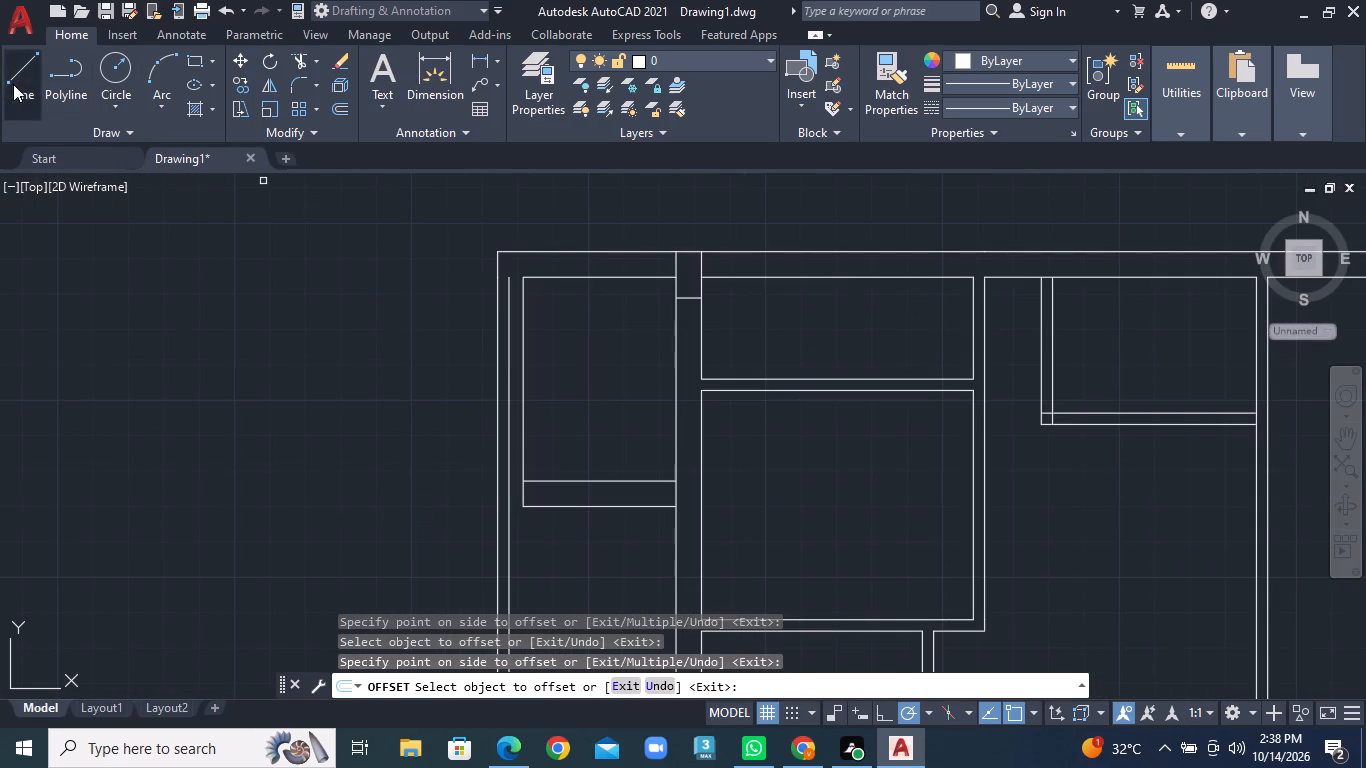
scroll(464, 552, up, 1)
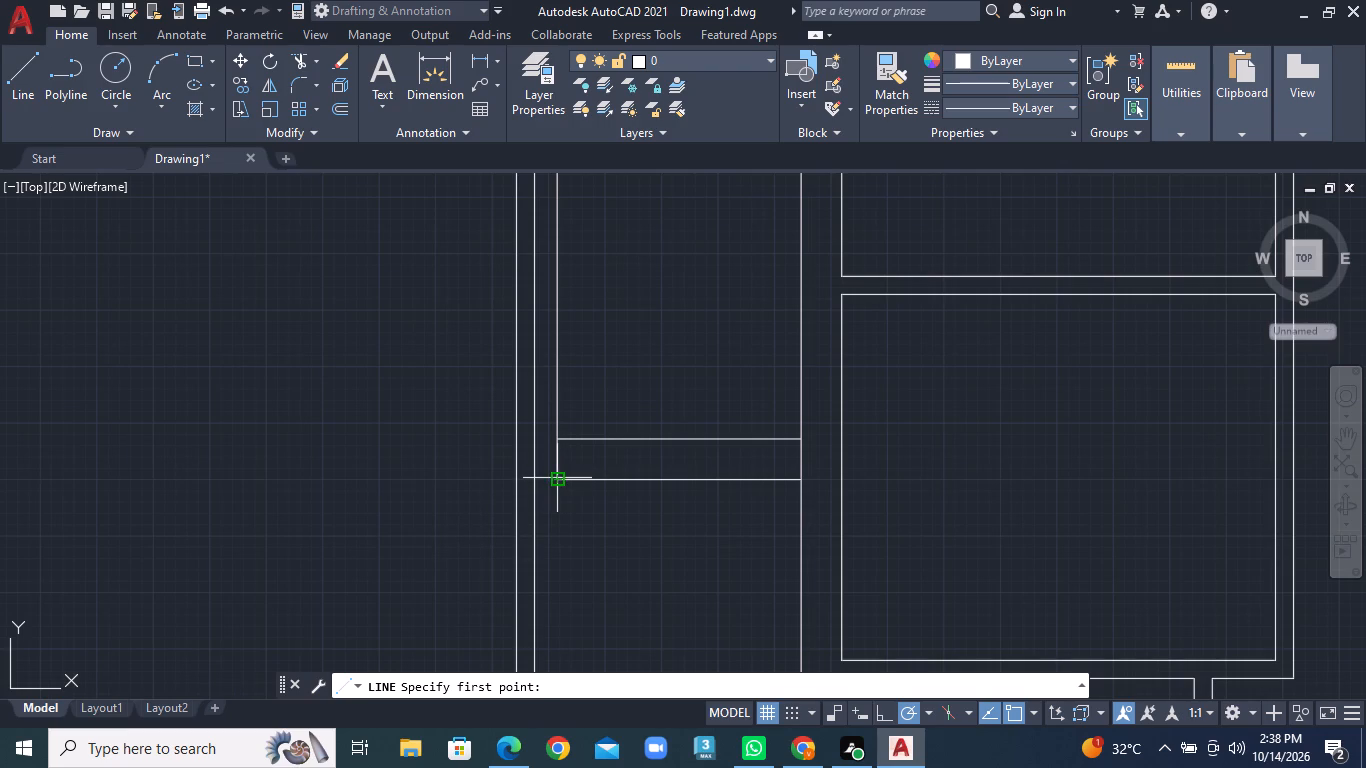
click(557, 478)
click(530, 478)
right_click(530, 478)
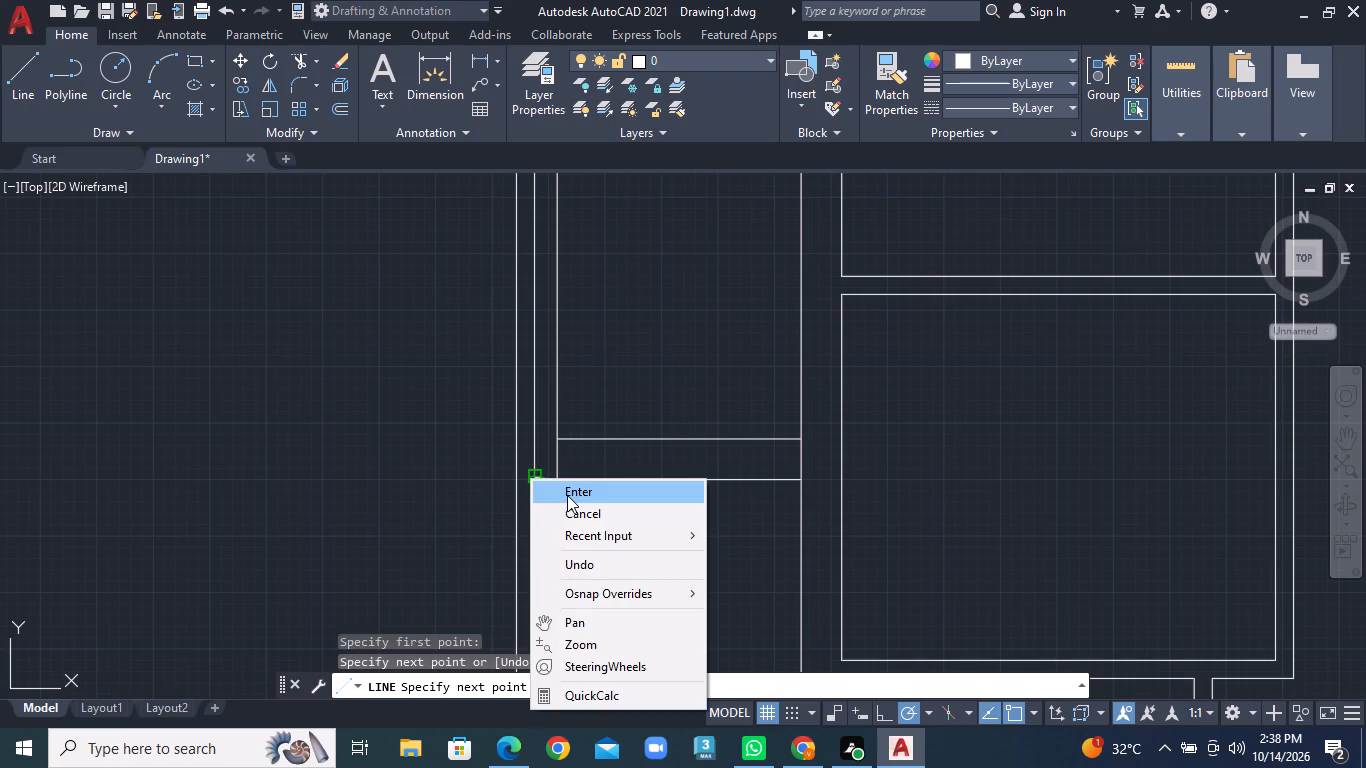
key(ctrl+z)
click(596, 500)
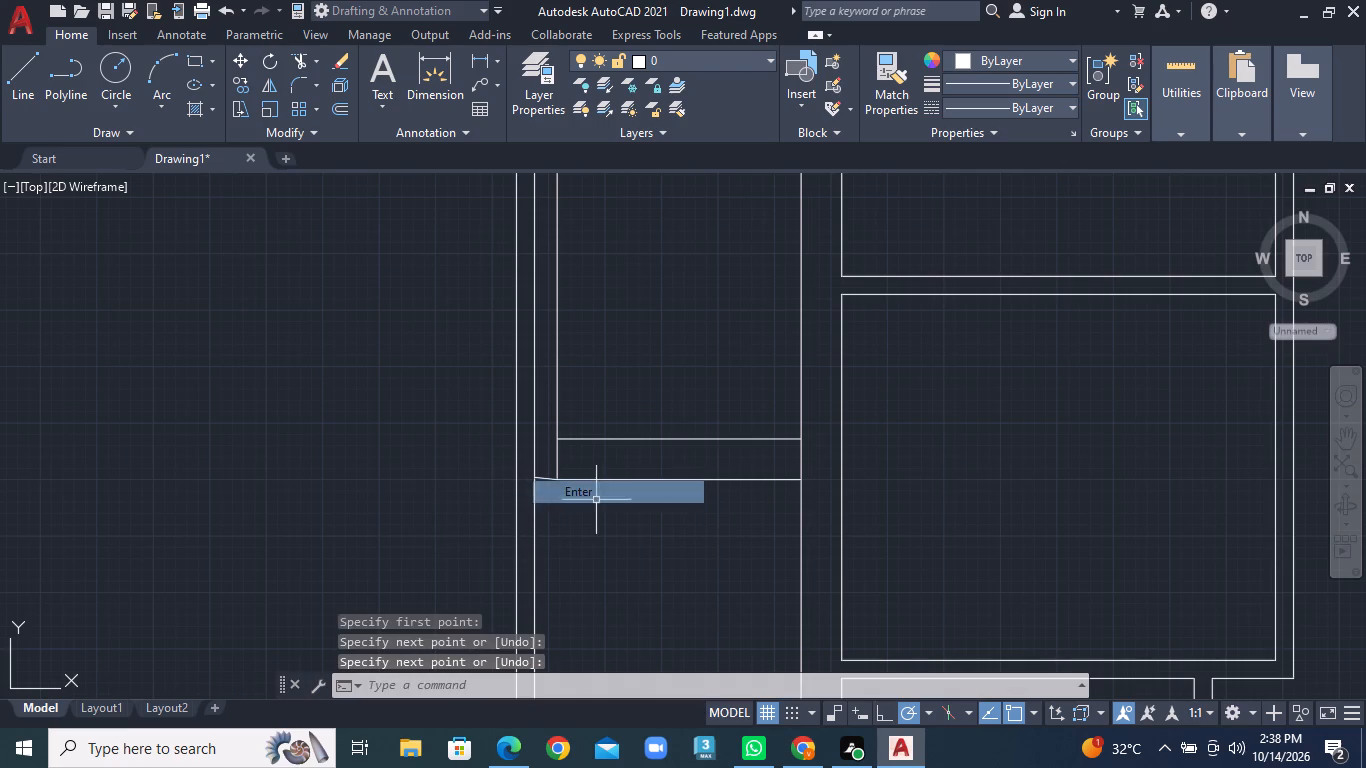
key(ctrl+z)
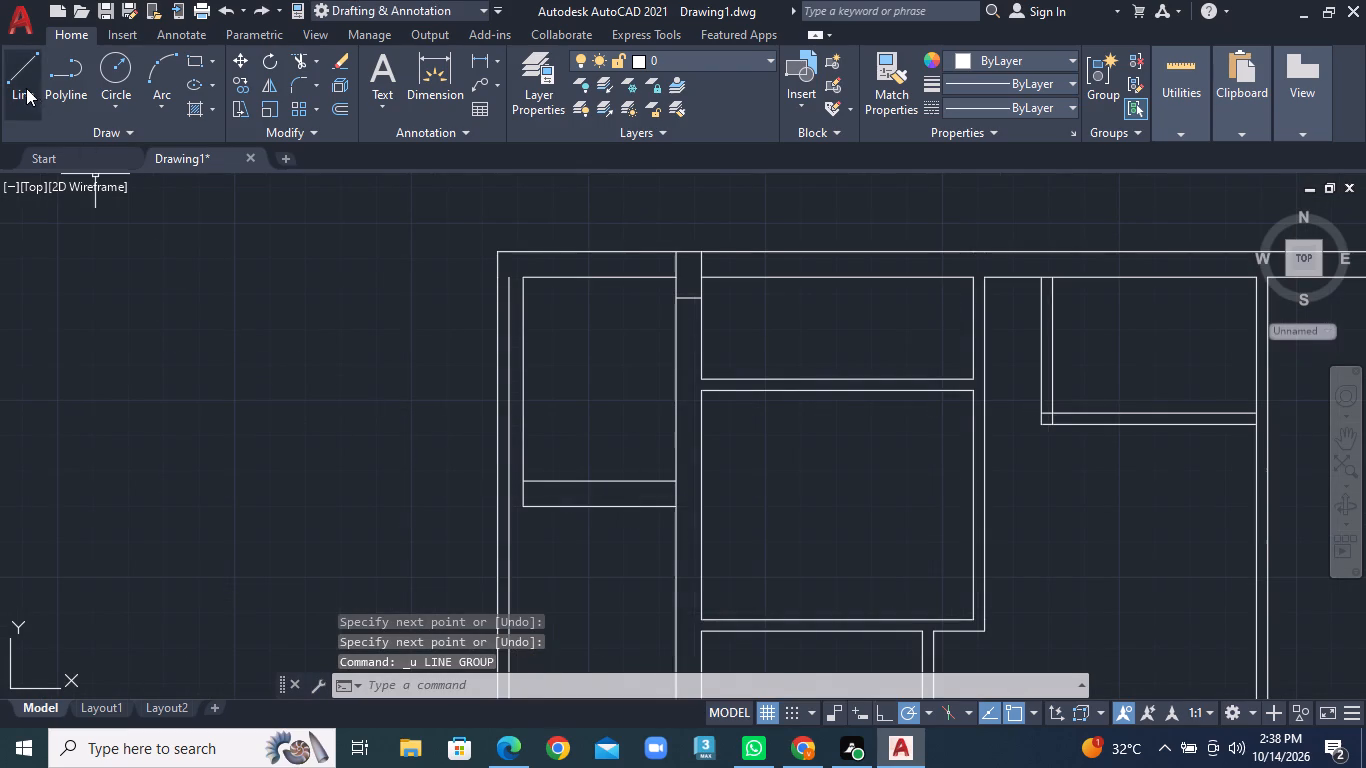
Draw a short straight line from the projection partition's lower outer corner across to the 4" offset wall line.
click(26, 88)
scroll(557, 545, up, 1)
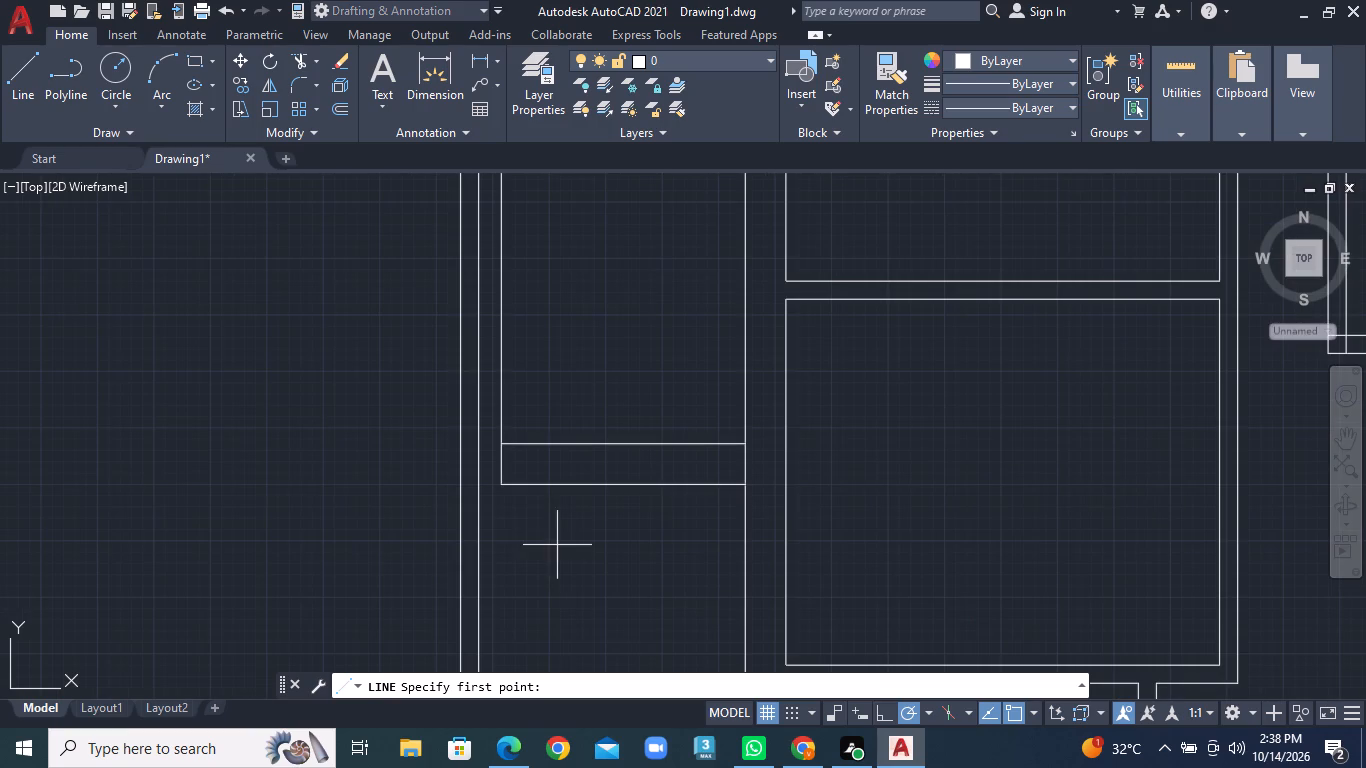
click(508, 487)
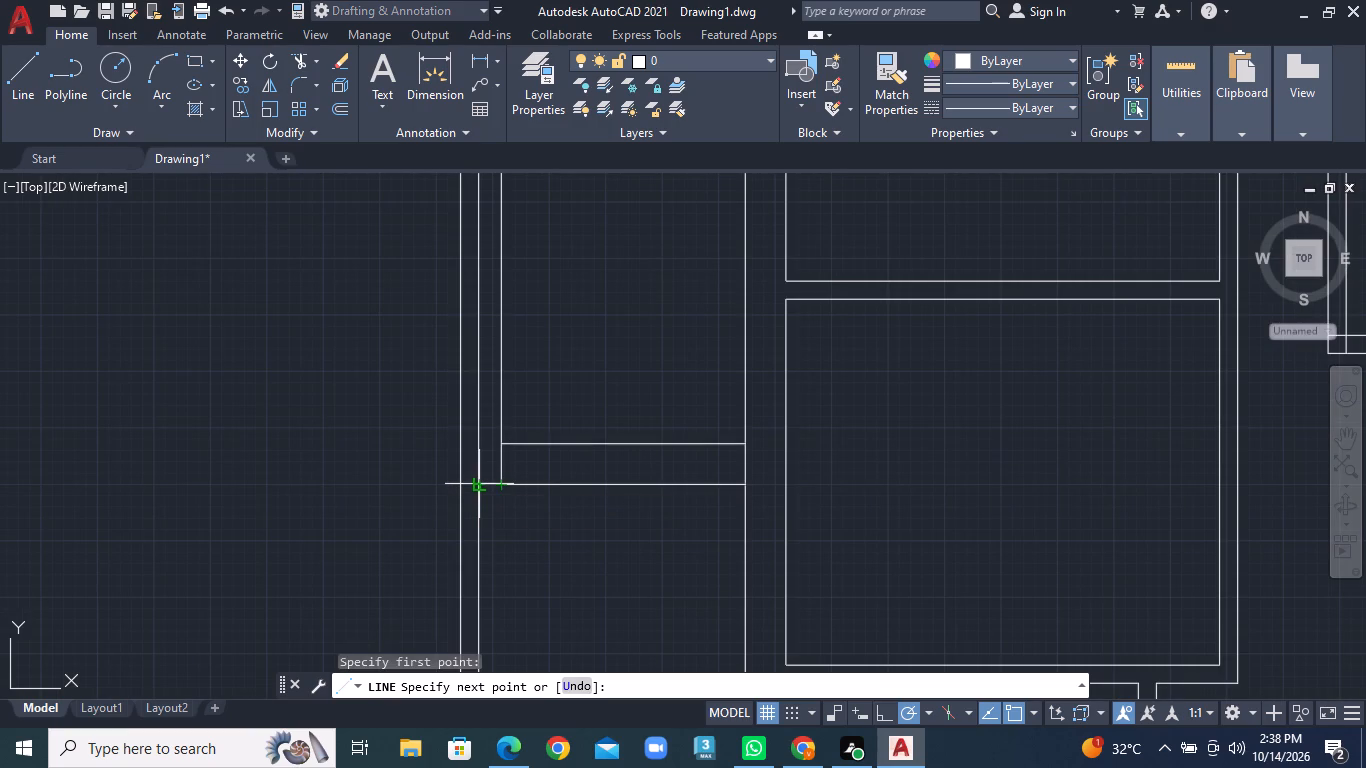
click(484, 487)
right_click(484, 487)
click(546, 493)
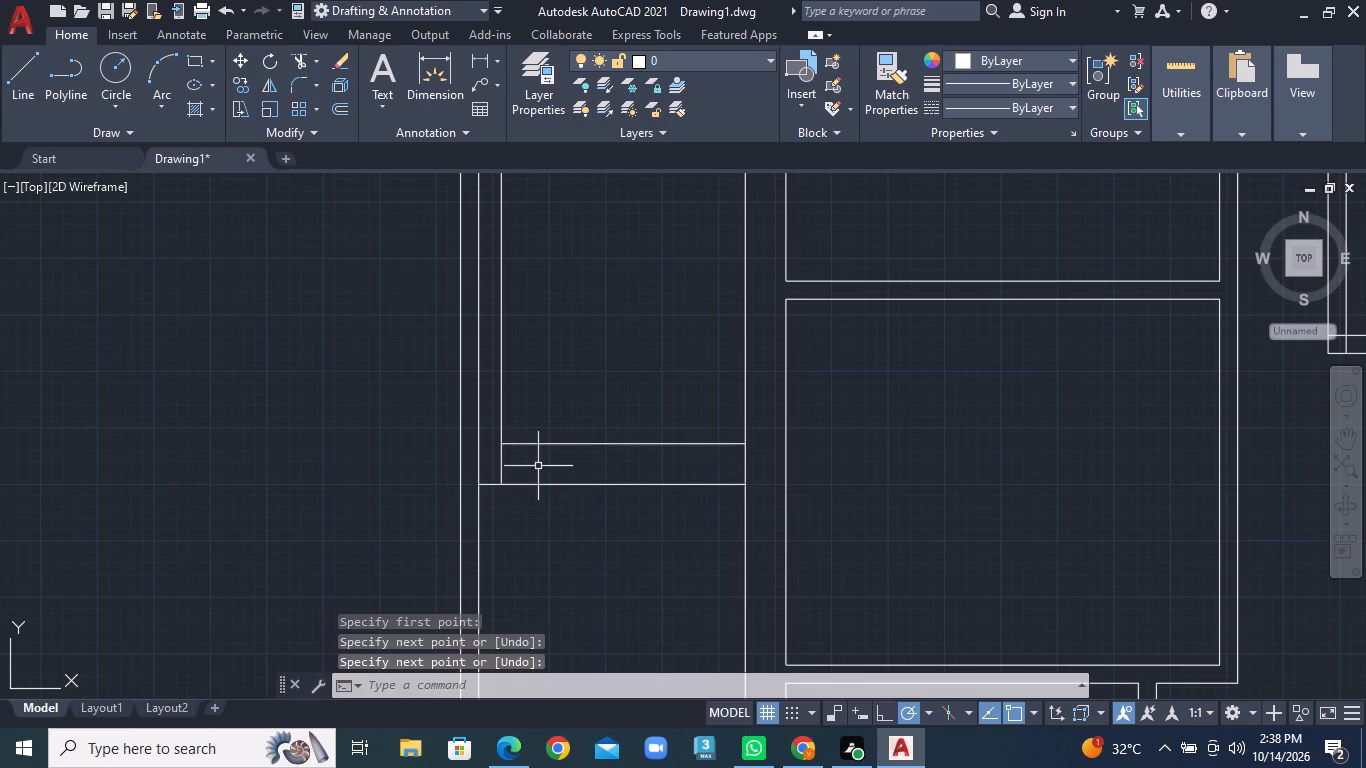
Trim the 4" offset line above the upper projection's partition and the short wall stub across the partition's end.
click(316, 61)
click(329, 95)
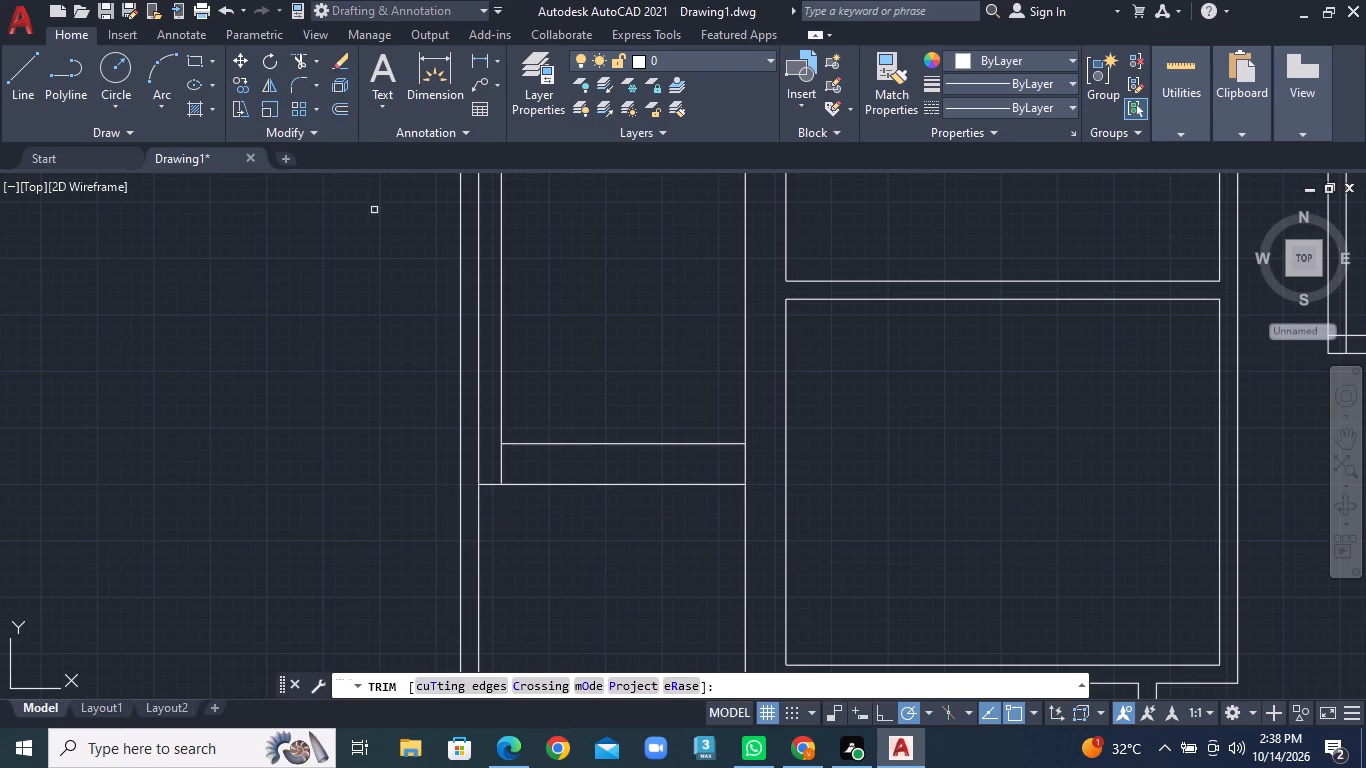
click(477, 451)
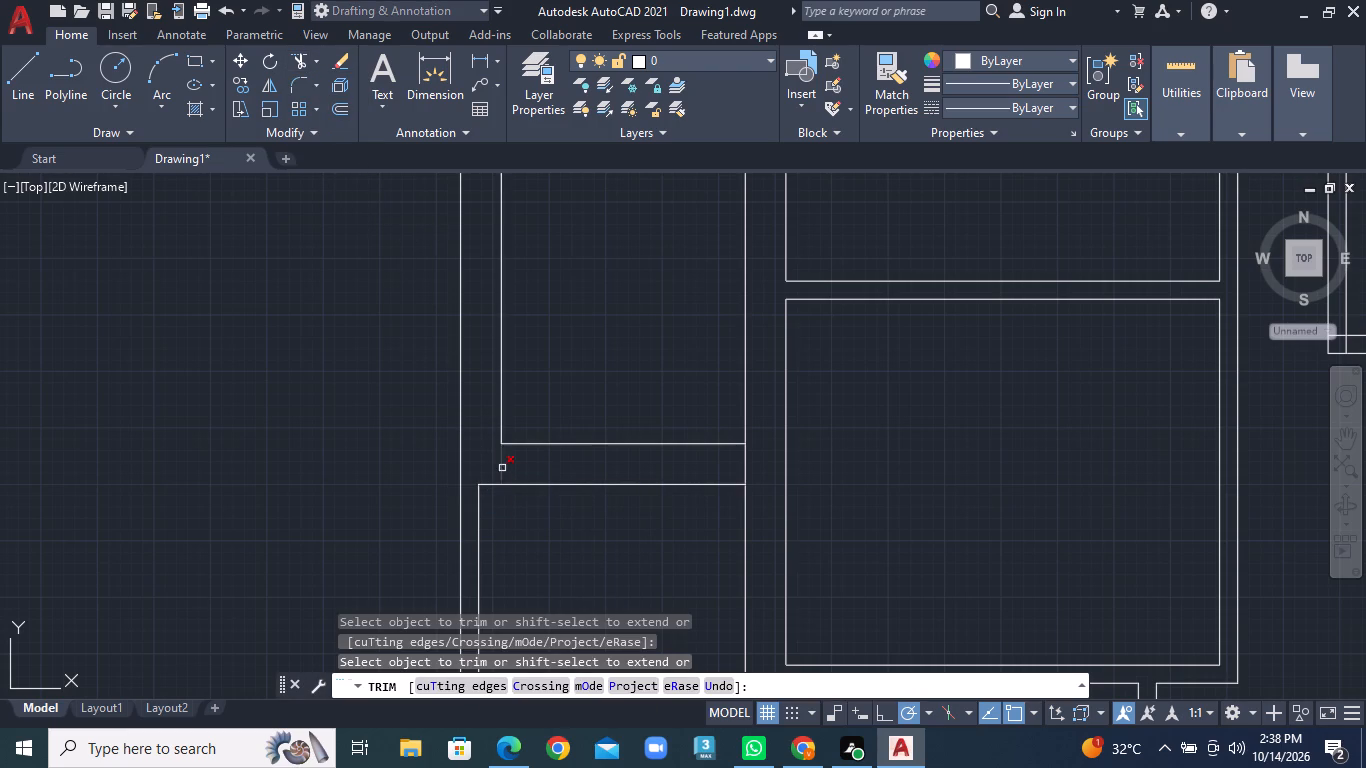
click(502, 468)
Trim the crossing inner wall line ends at the bottom outer corner of the strip beside the lower plan.
scroll(558, 496, down, 5)
middle_drag(630, 536, 613, 334)
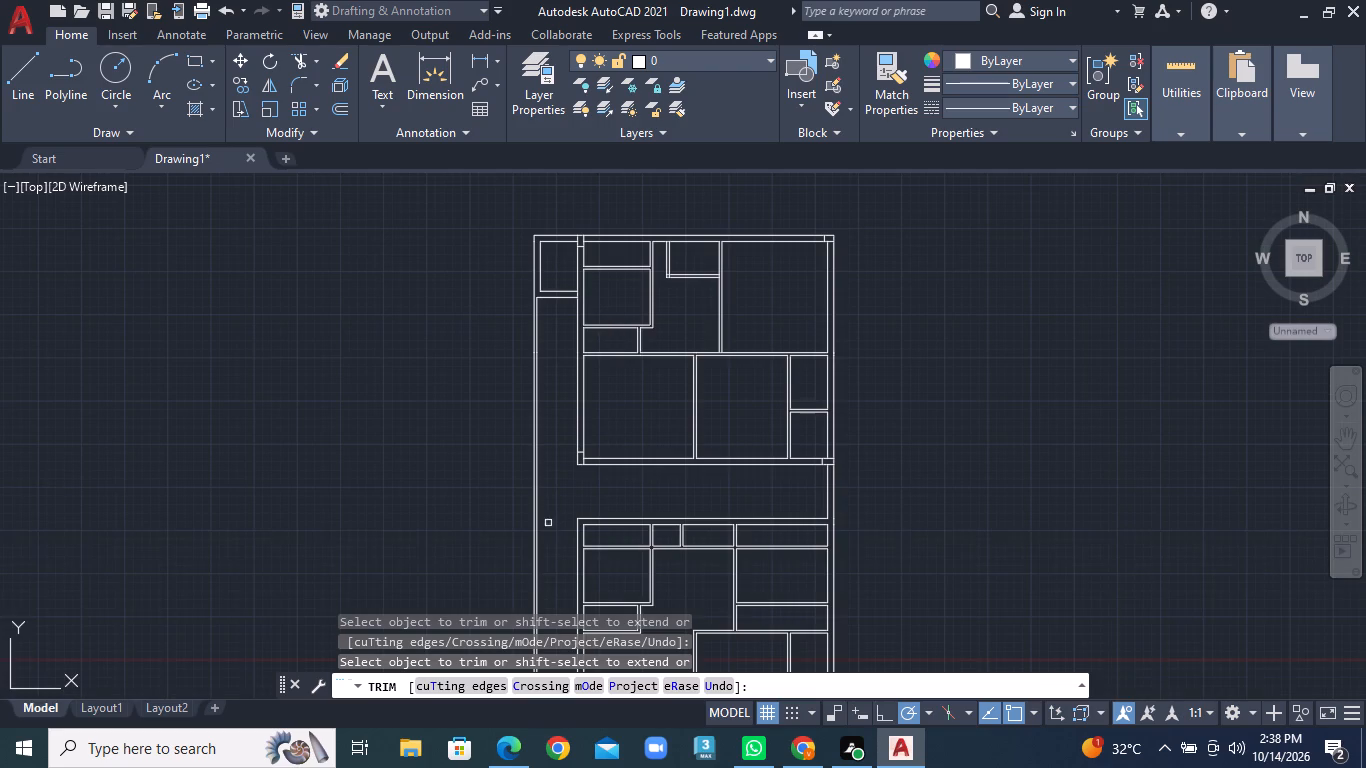
middle_drag(551, 572, 565, 307)
scroll(564, 415, up, 4)
middle_drag(526, 523, 510, 399)
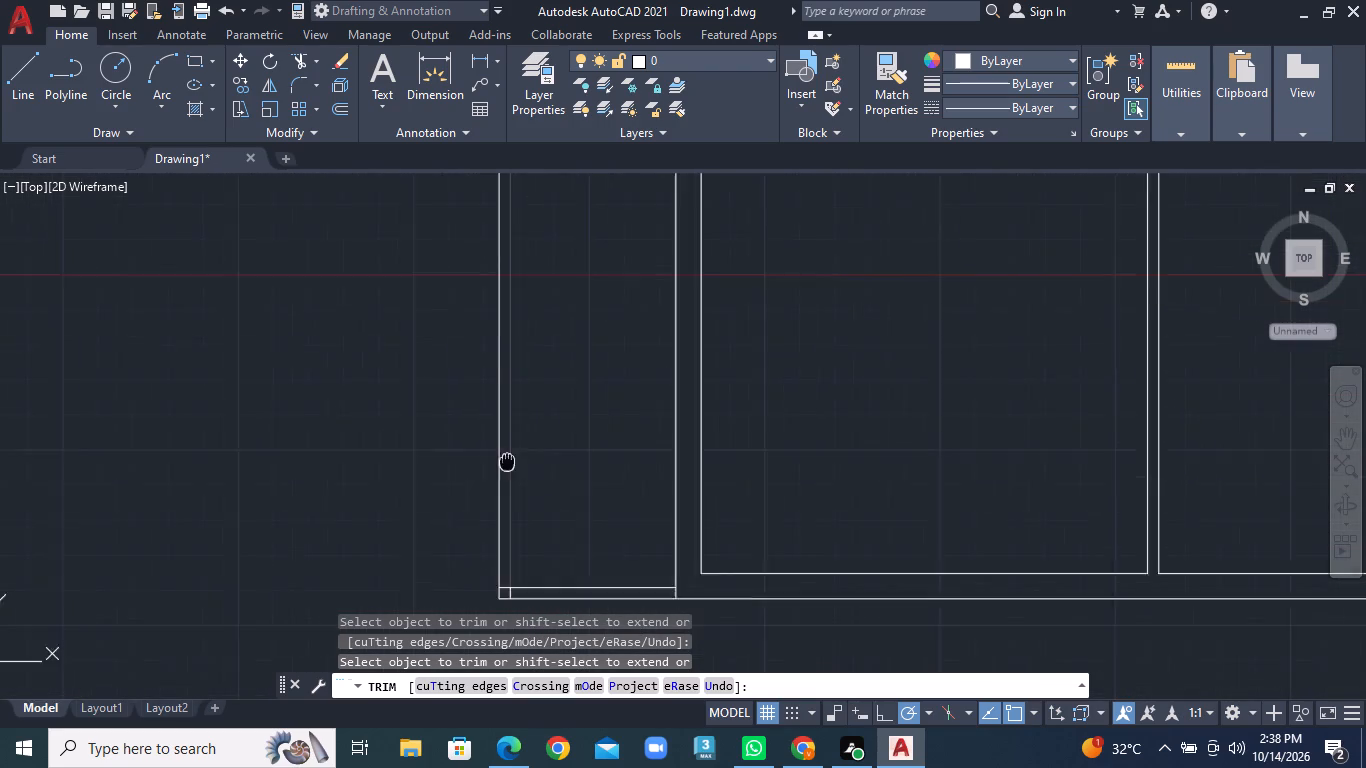
middle_drag(510, 399, 514, 312)
scroll(517, 472, up, 1)
scroll(509, 347, up, 2)
click(507, 369)
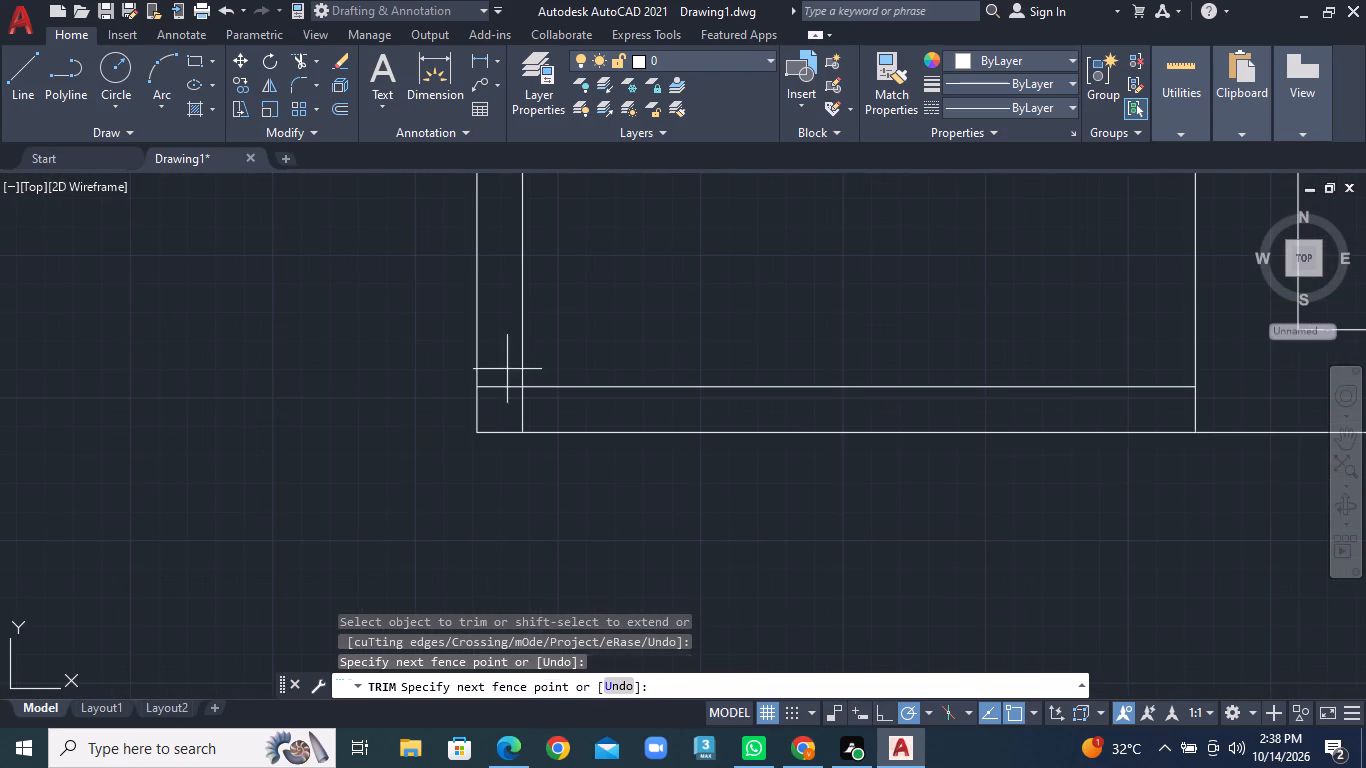
click(502, 390)
click(500, 395)
click(541, 404)
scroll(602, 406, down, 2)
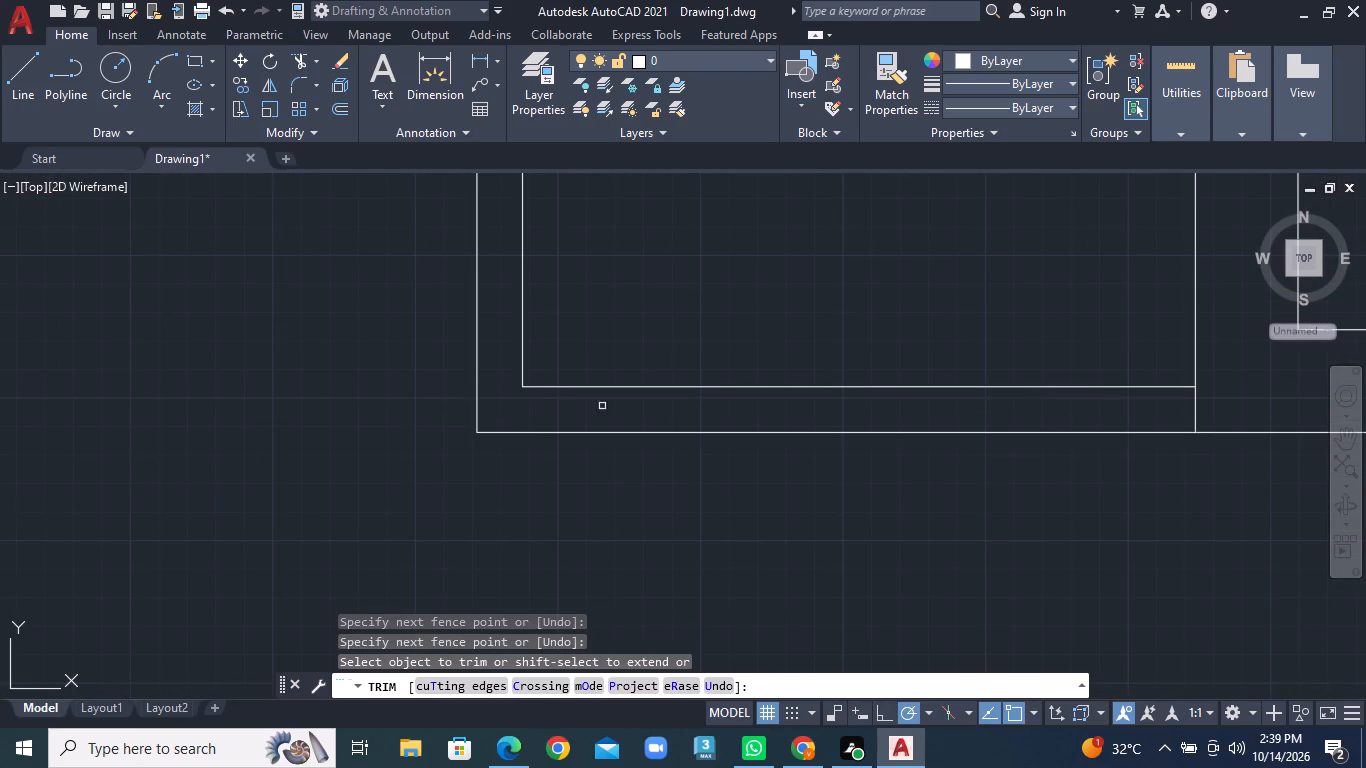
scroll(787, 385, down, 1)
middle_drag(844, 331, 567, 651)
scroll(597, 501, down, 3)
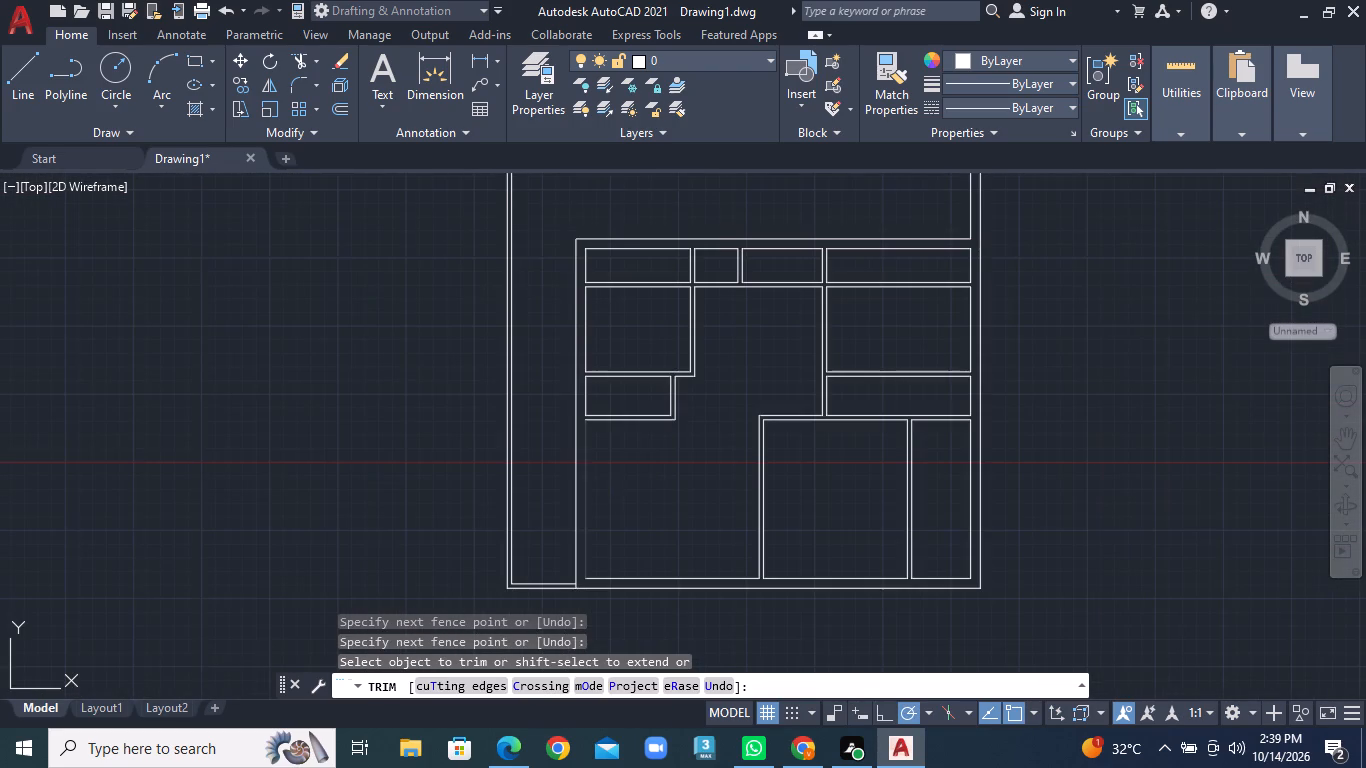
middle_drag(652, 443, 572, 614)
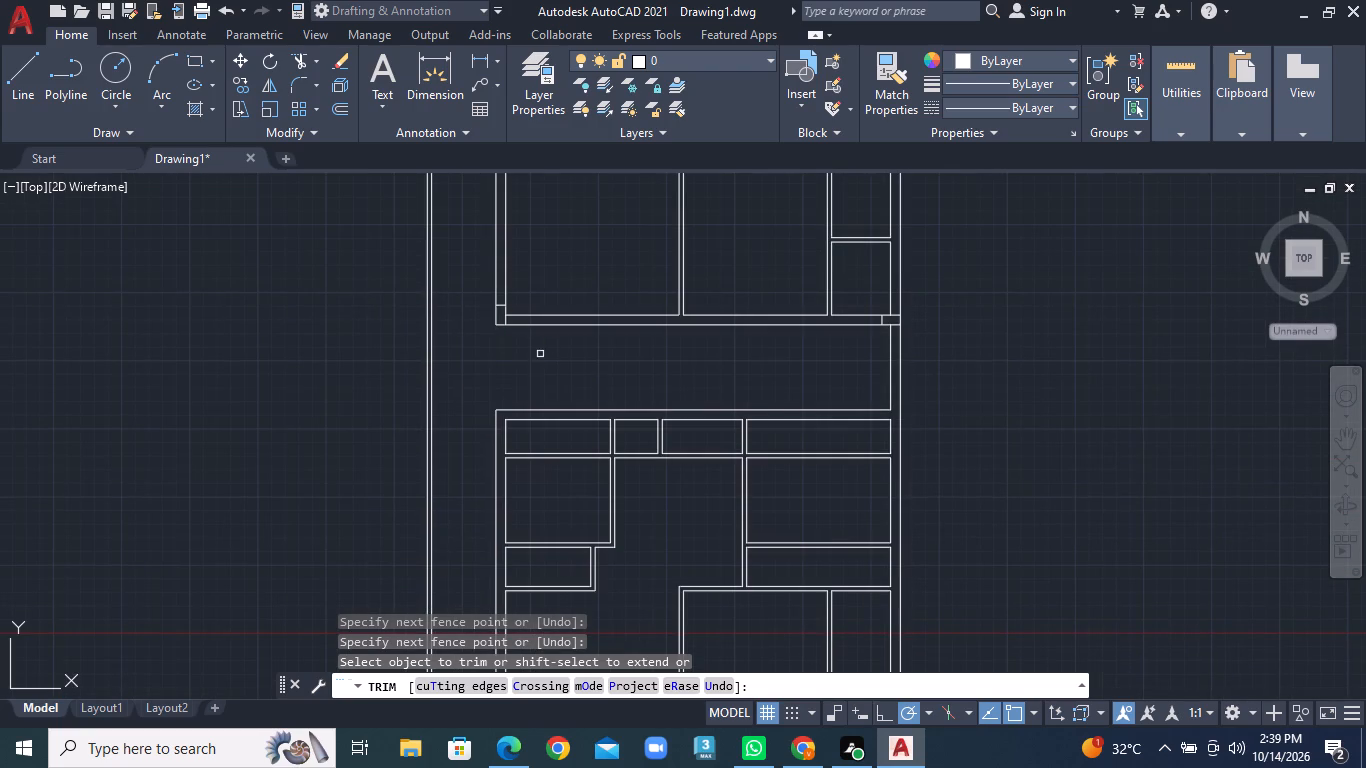
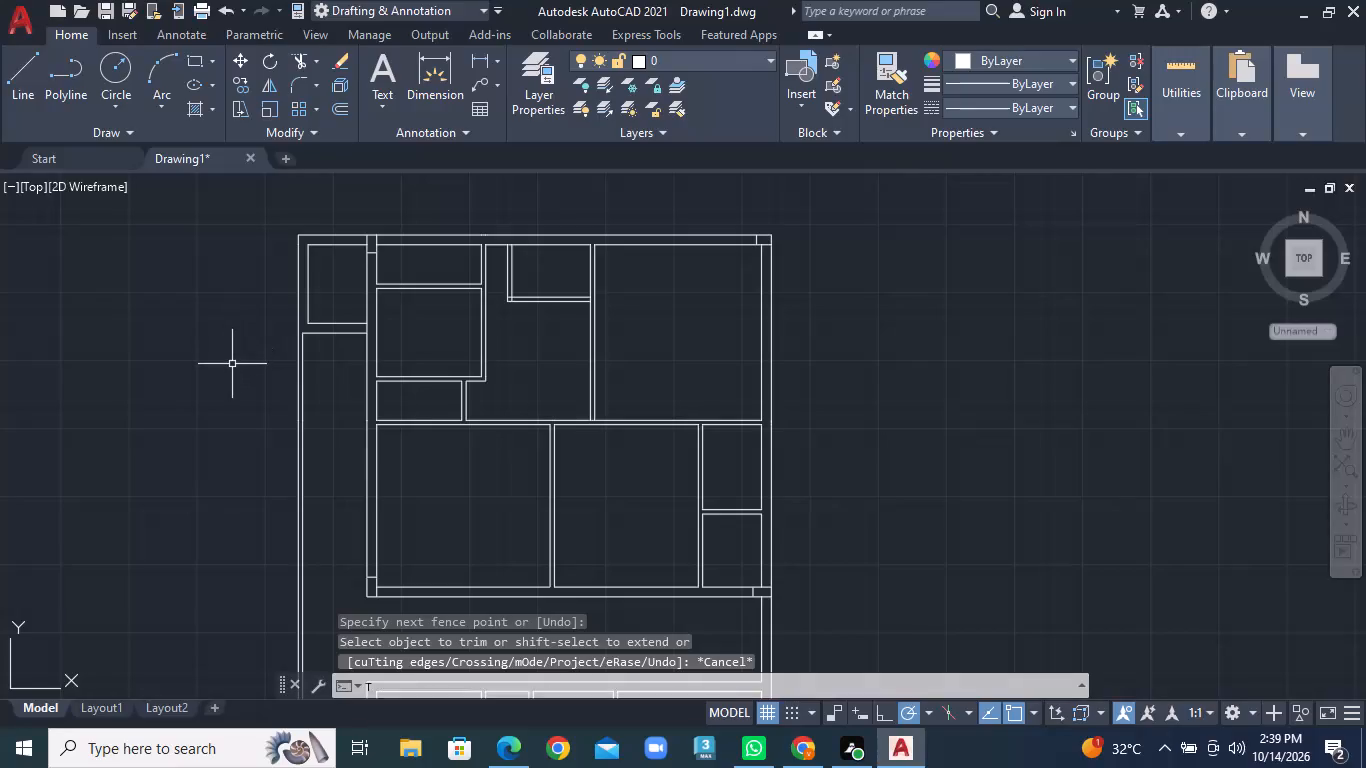
Set the default text size (TEXTSIZE) to 5".
key(e)
text(XT)
text(SI)
text(ZE)
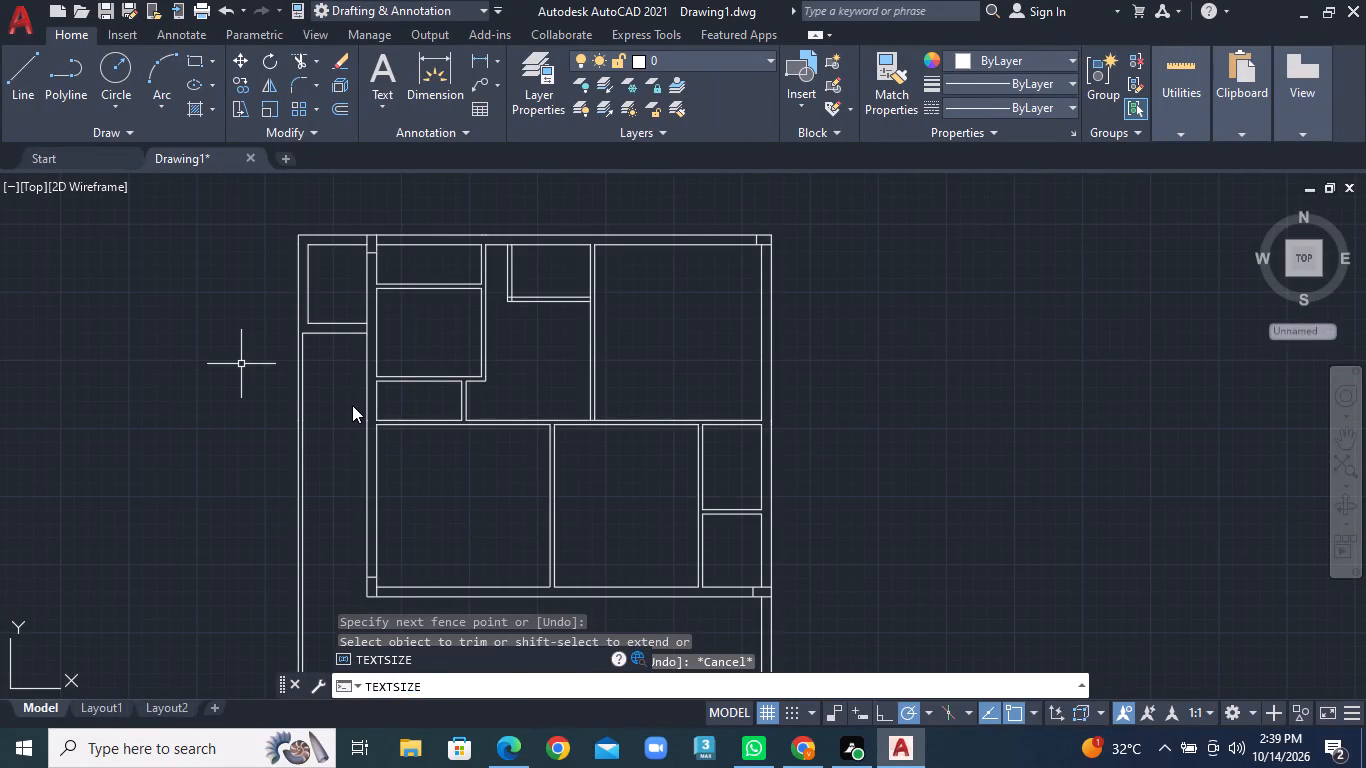
key(Return)
key(5)
key(shift+quotedbl)
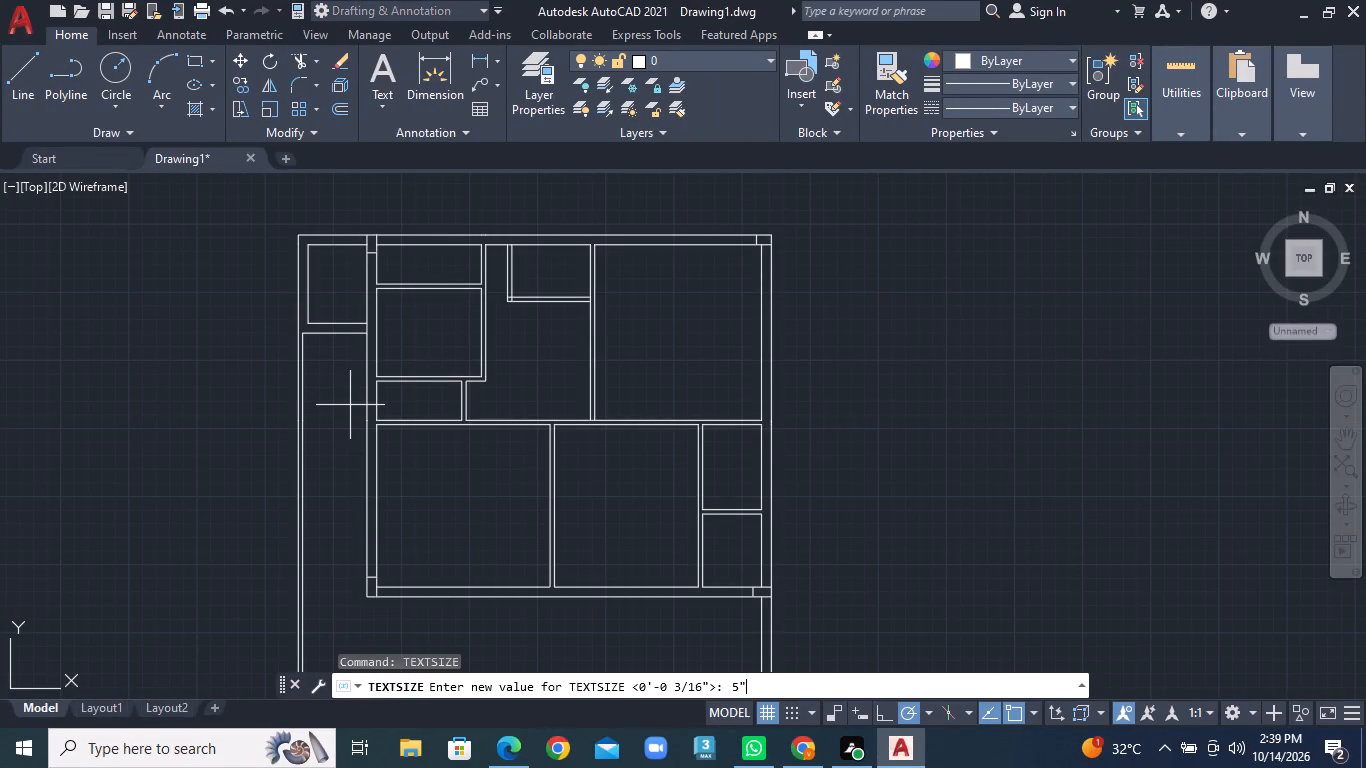
key(Return)
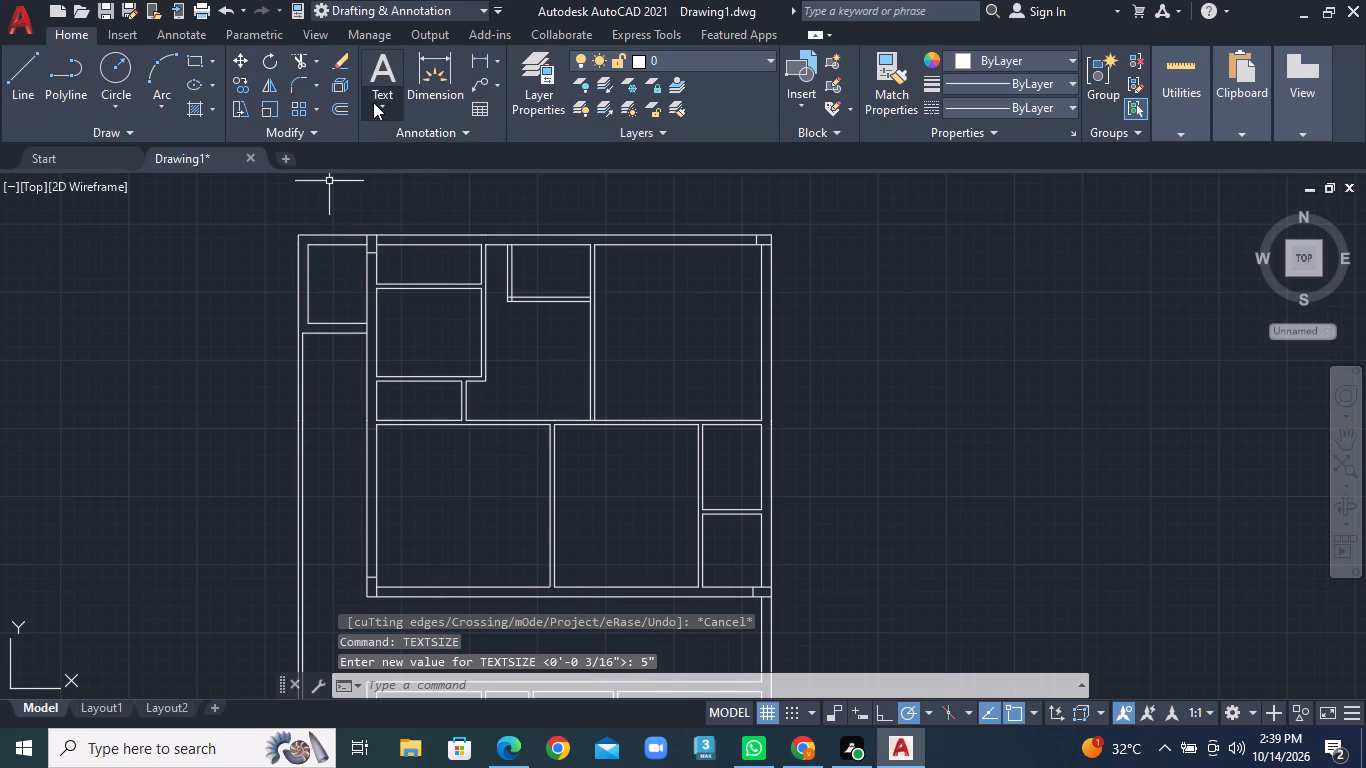
Add a multiline text label "MASTER BED ROOM" inside the large upper-right room of the upper plan and start a second line.
click(376, 97)
click(423, 148)
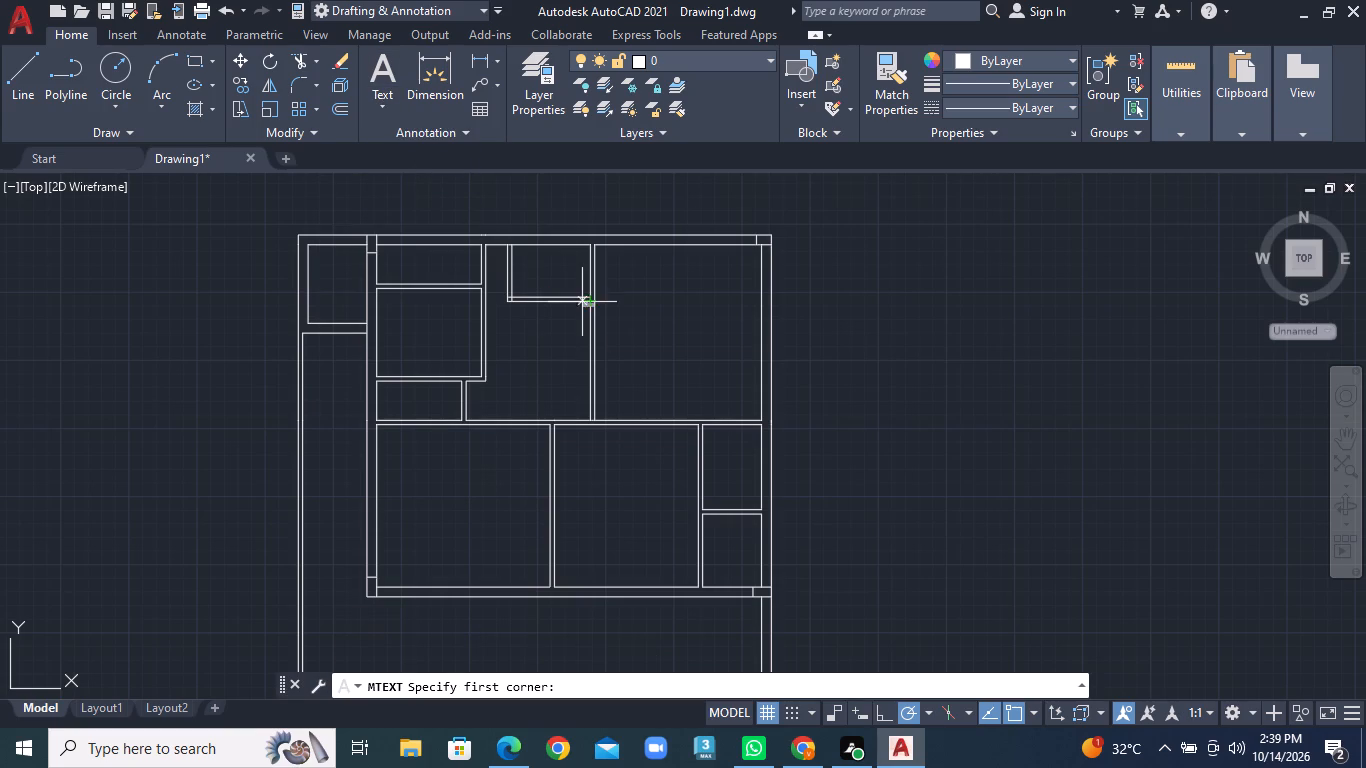
scroll(639, 349, up, 2)
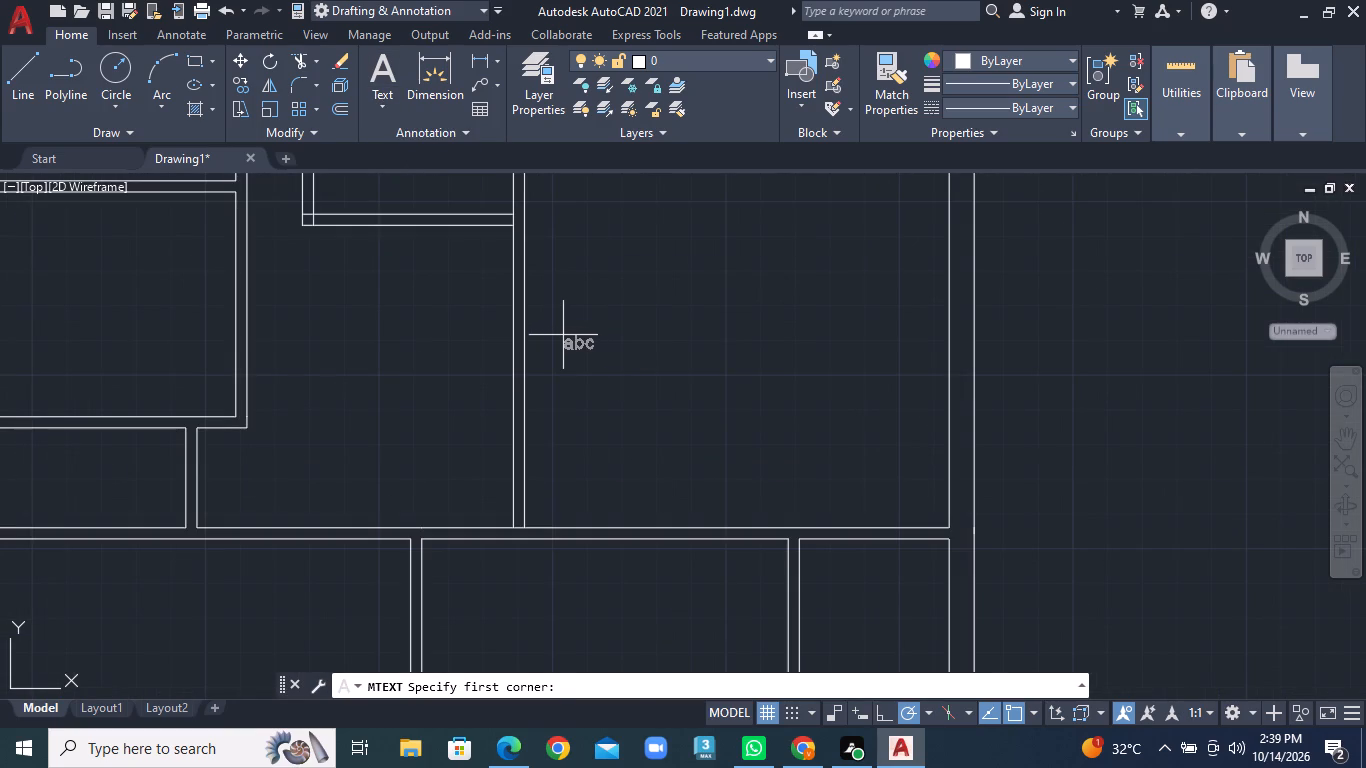
click(555, 337)
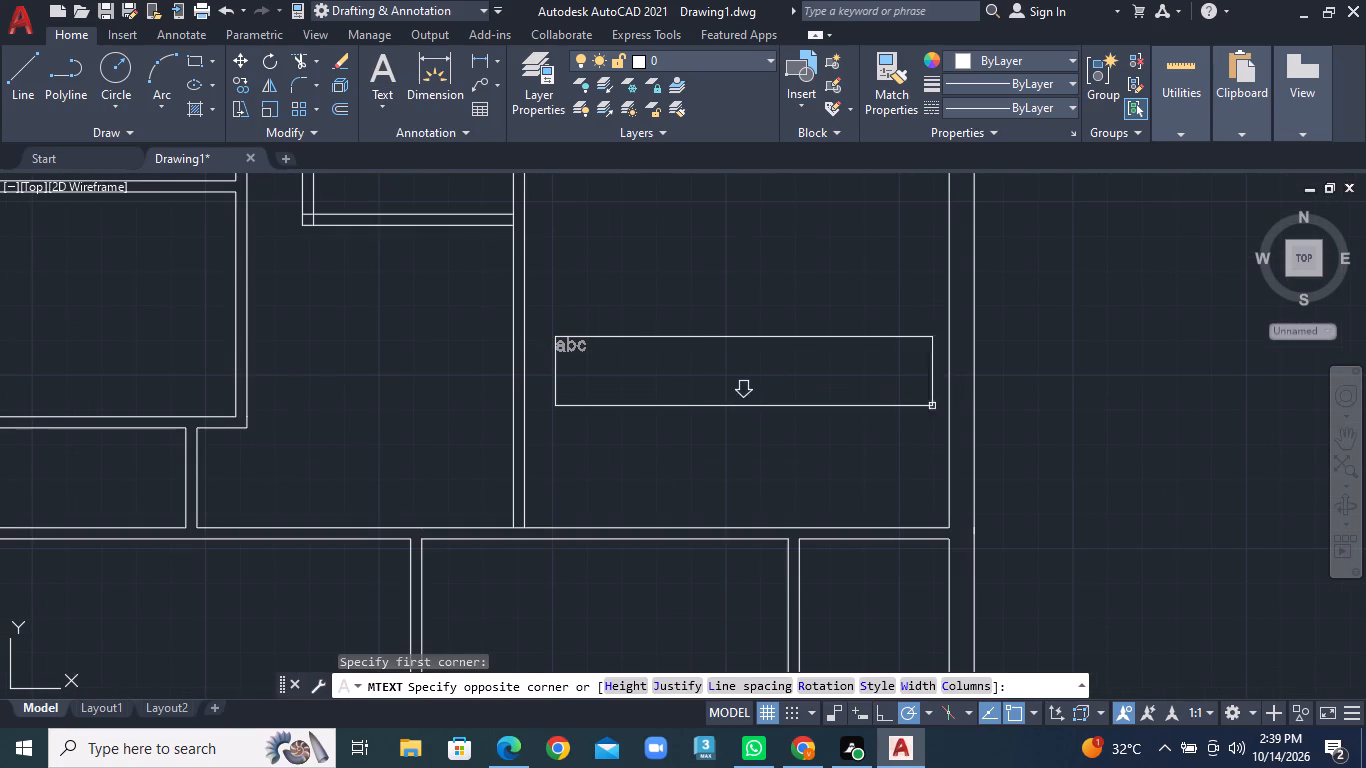
click(911, 406)
key(m)
key(a)
text(STER)
key(space)
text(BED ROOM)
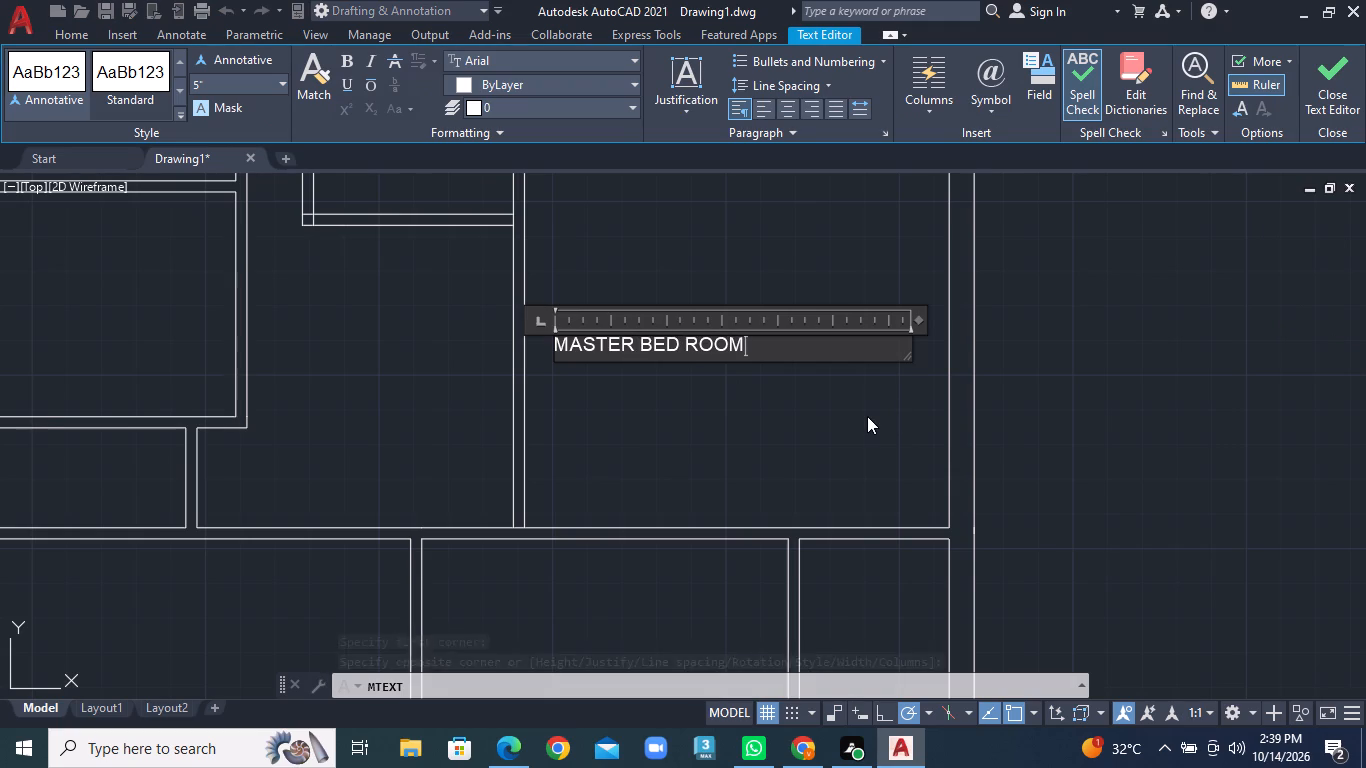
key(Return)
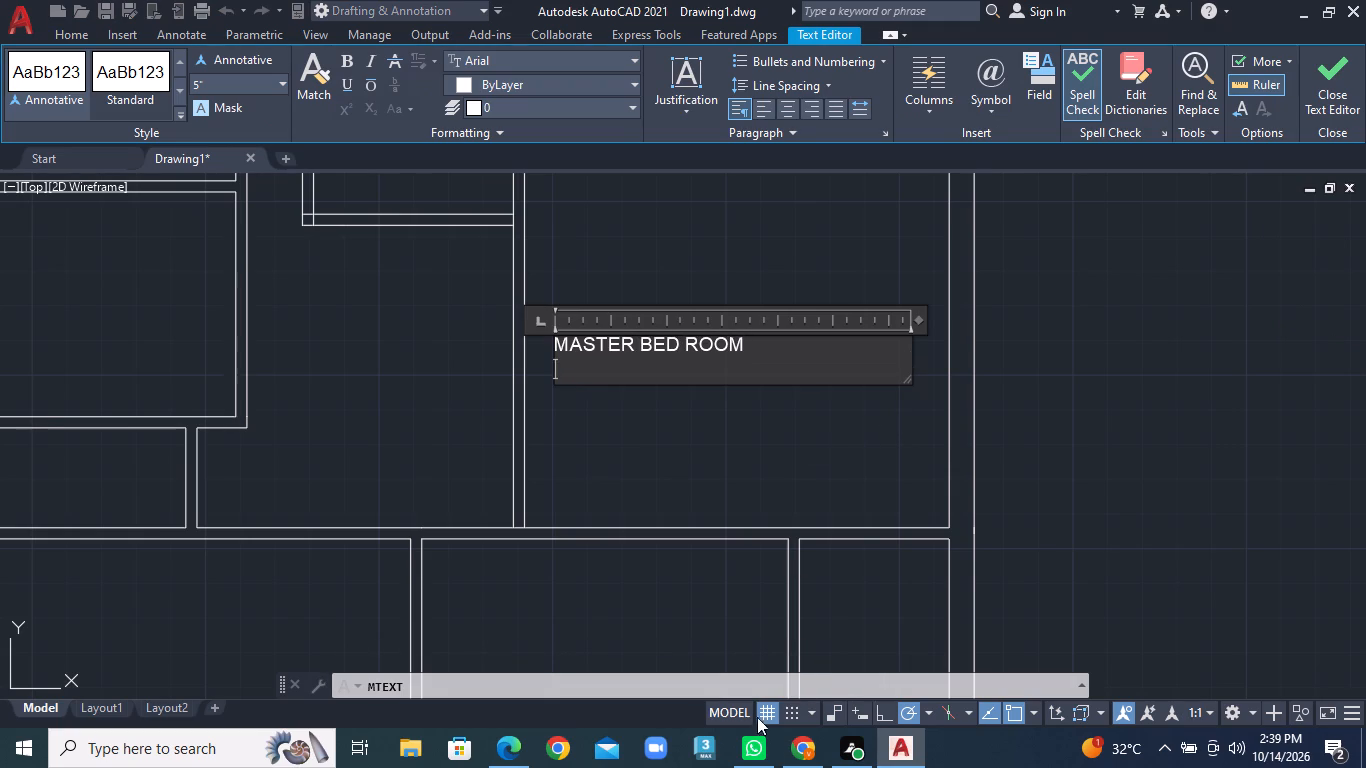
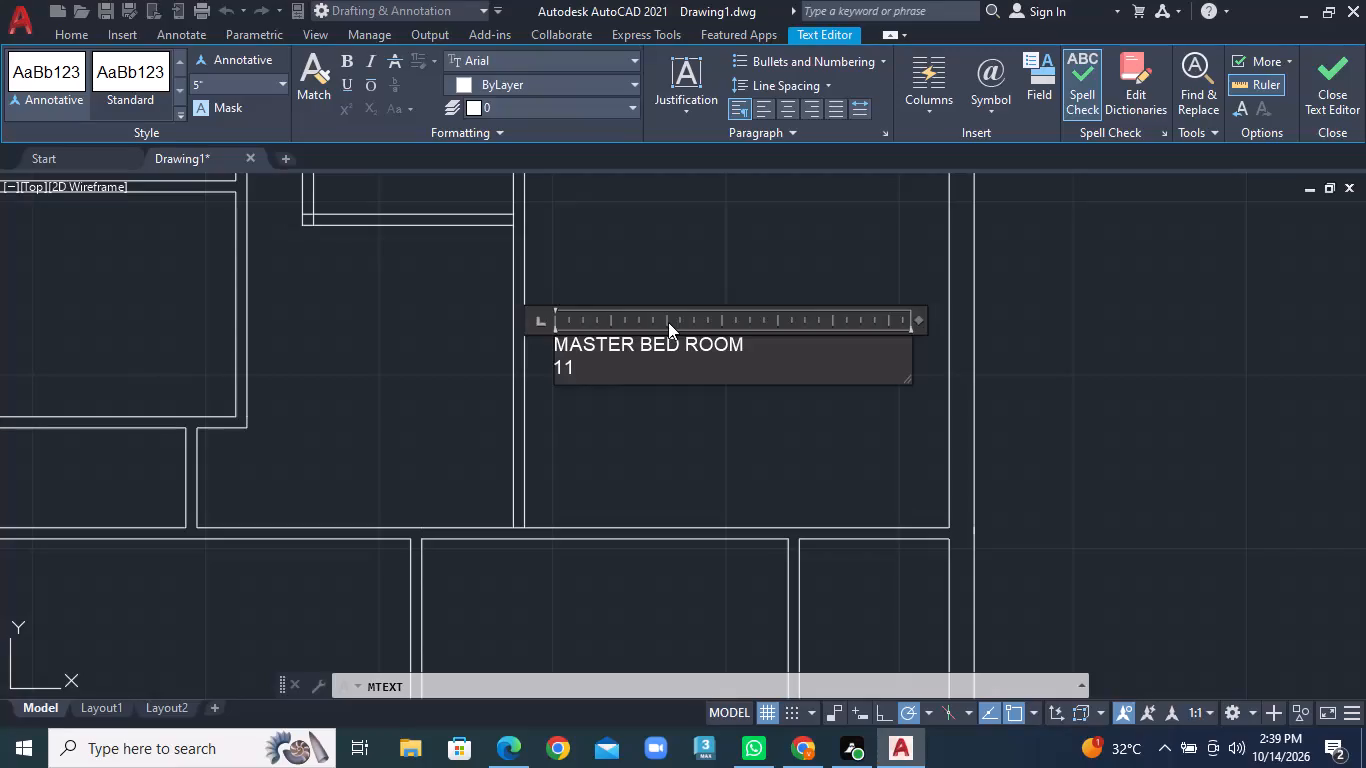
Complete the second line of the "MASTER BED ROOM" label as the room size 11'0"X12'9" and finish the text.
text('0")
text(X12'9)
key(shift+quotedbl)
click(708, 407)
scroll(709, 406, down, 1)
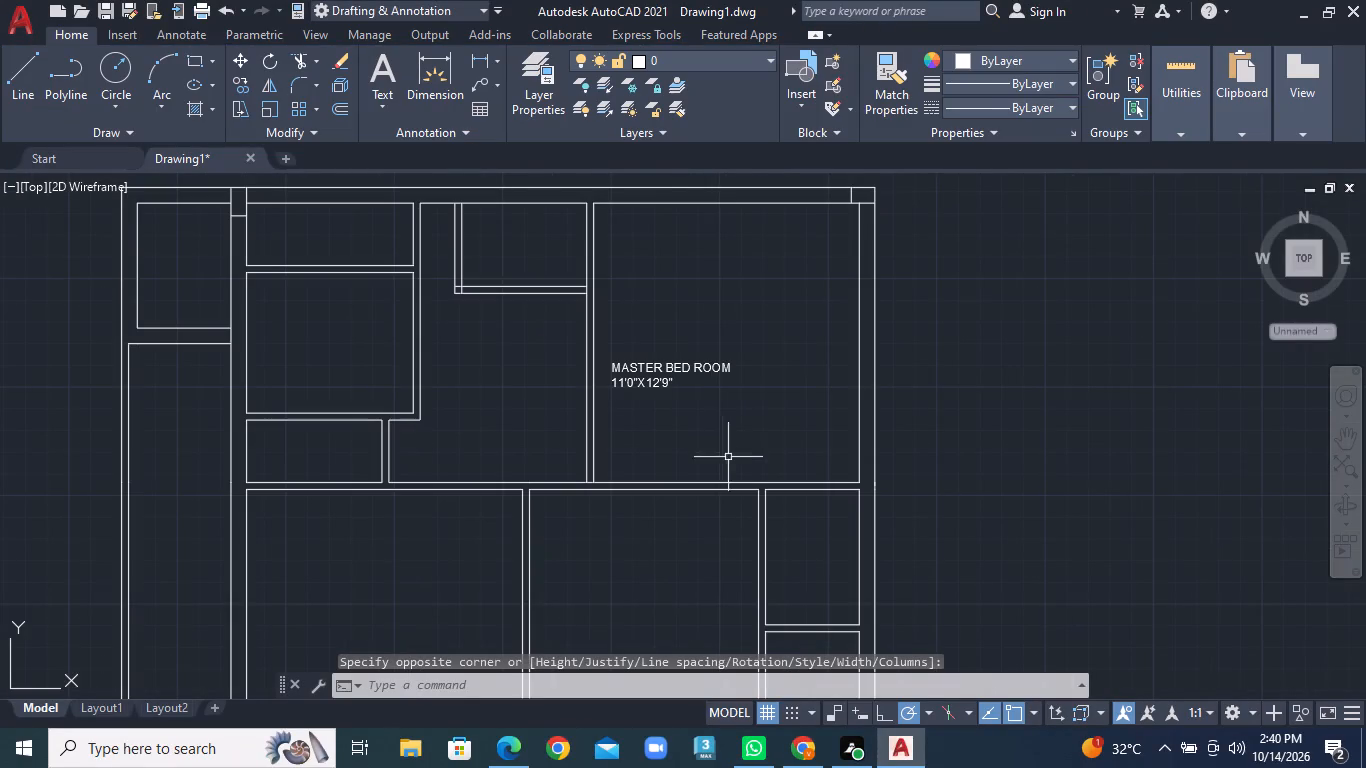
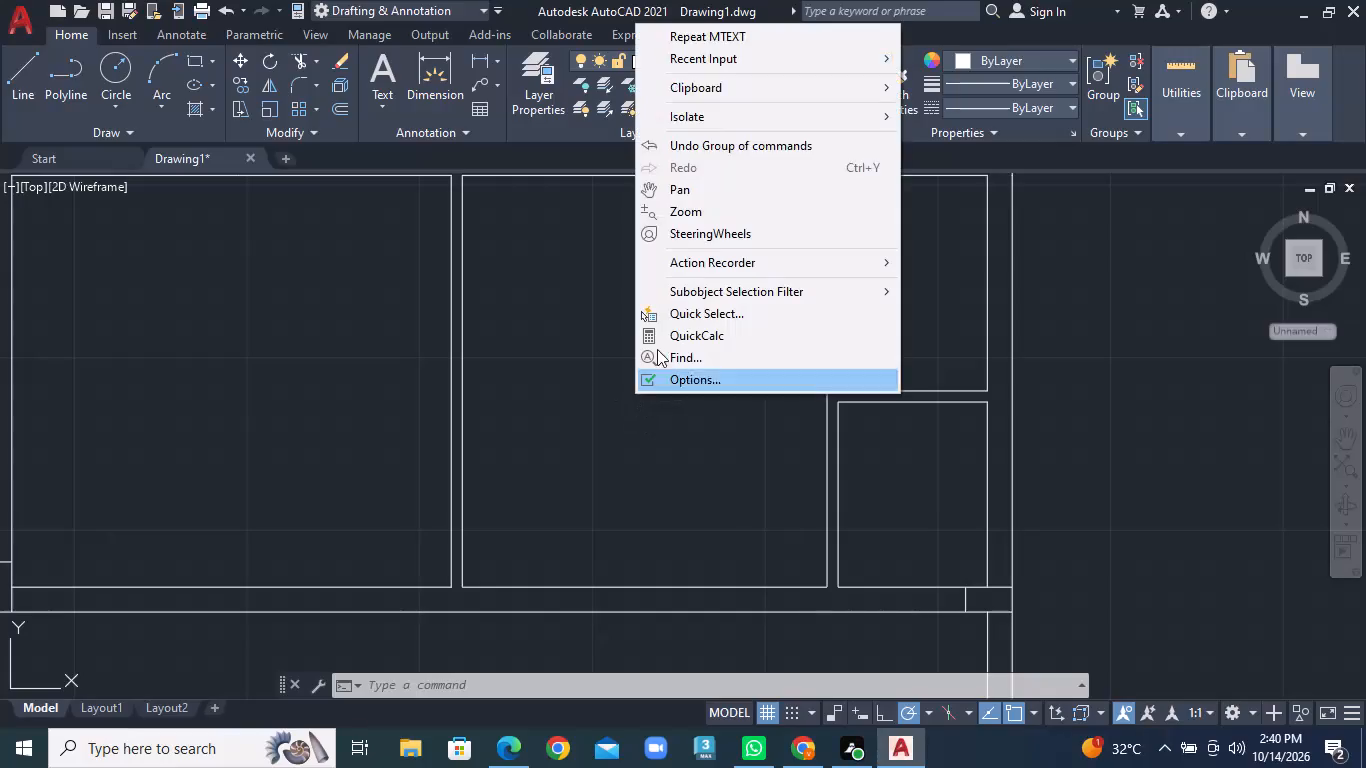
Place a multiline text box across the middle of the large room adjoining the two small stacked rooms.
click(713, 35)
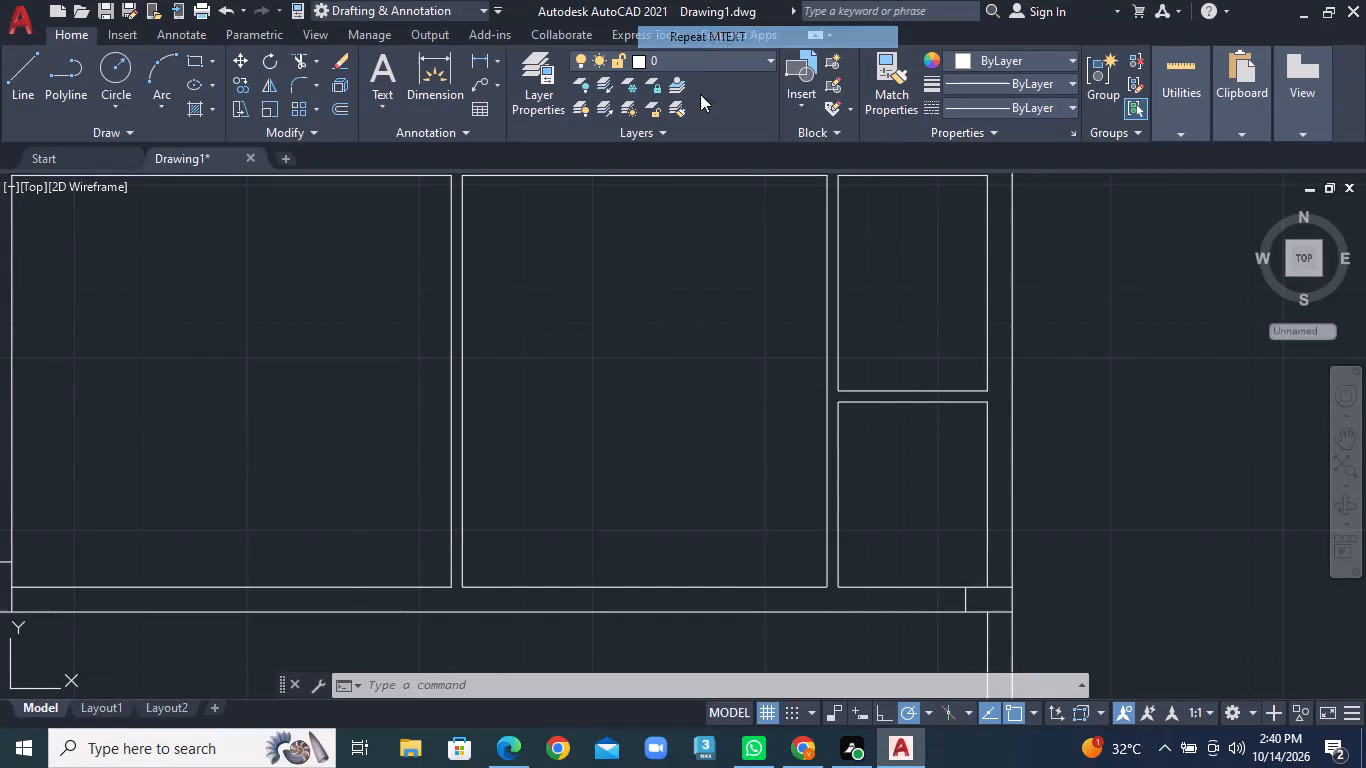
click(489, 373)
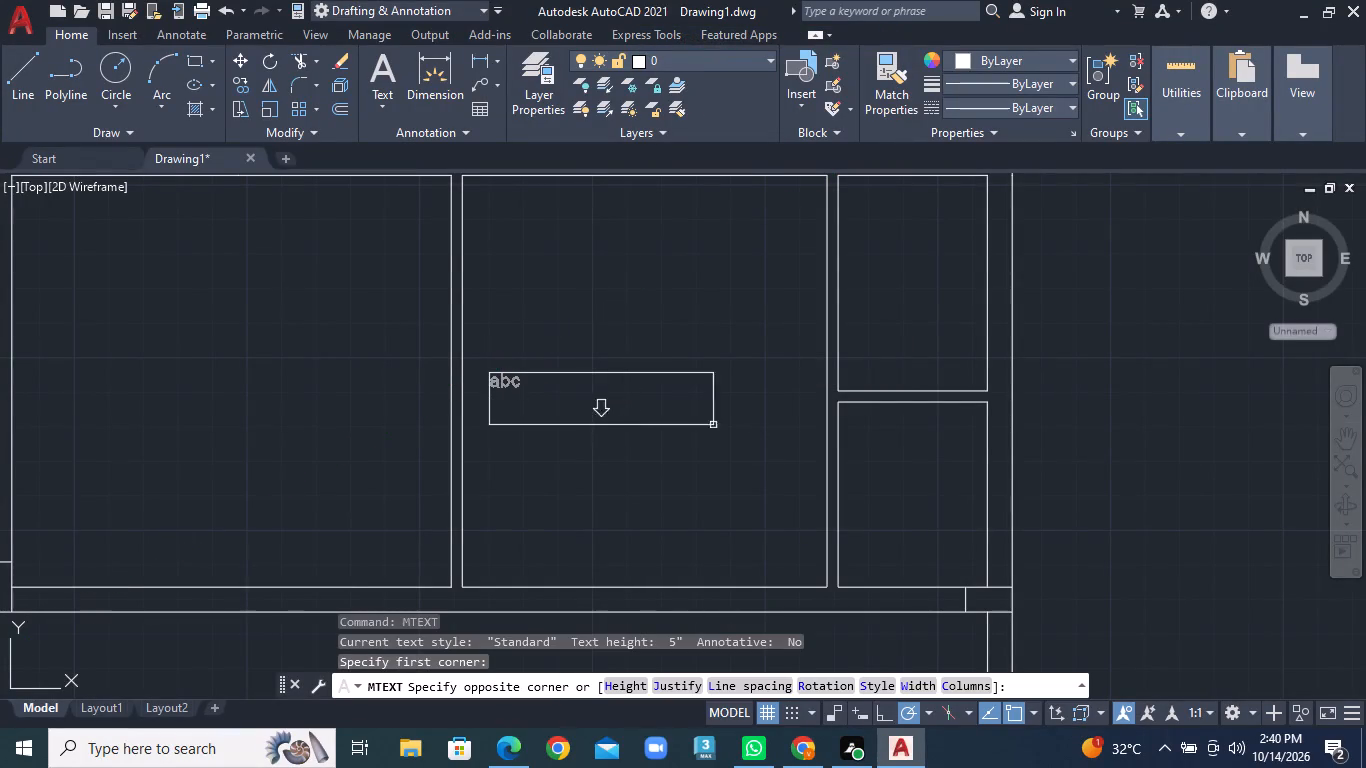
click(794, 430)
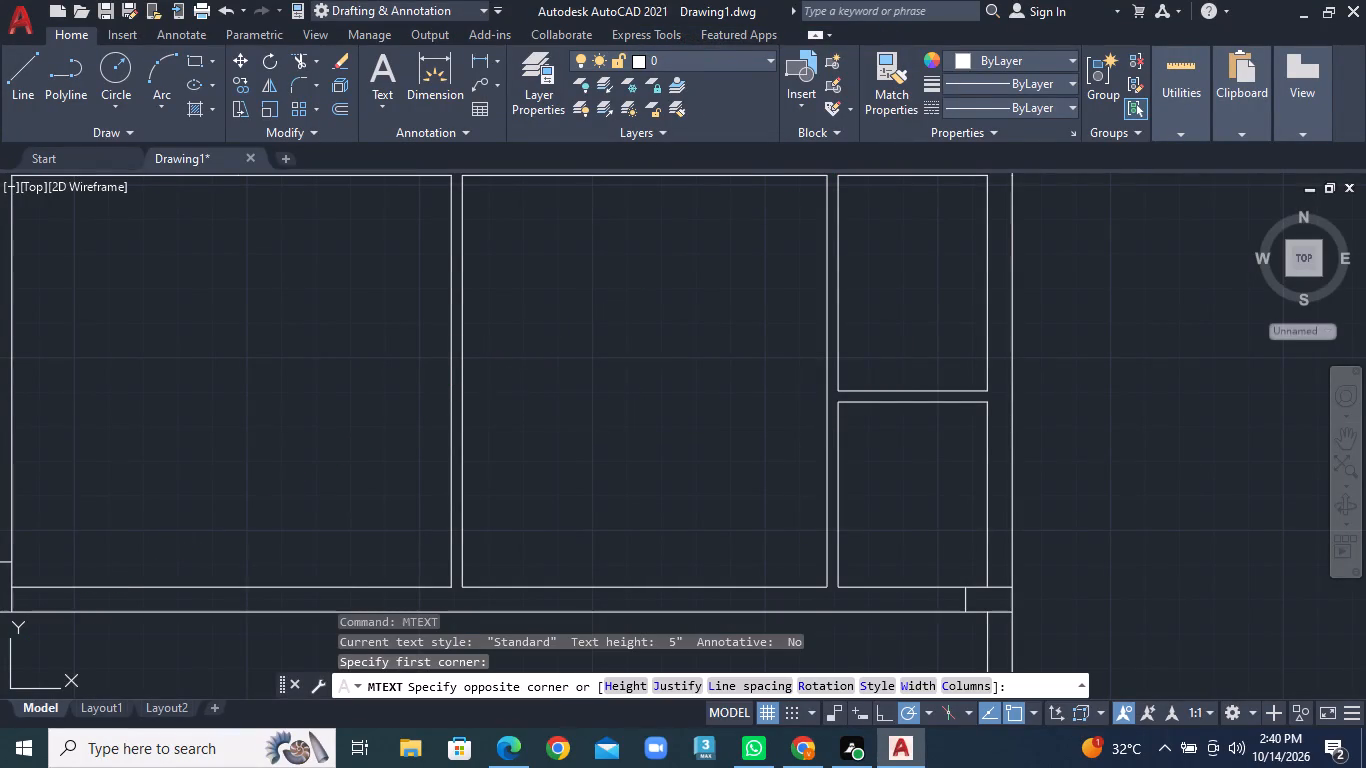
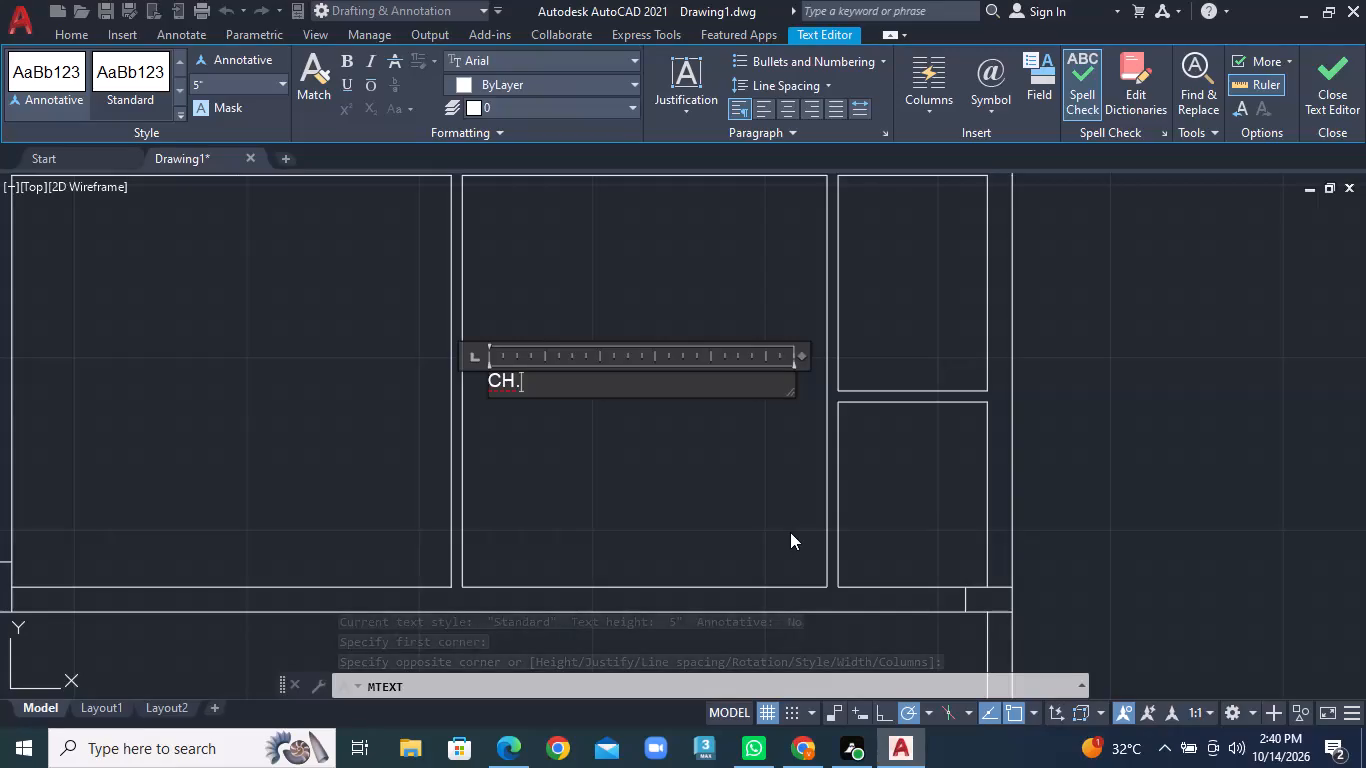
Complete the room name as CH.BED ROOM on the label's first line and start a second line below it.
text(BE)
key(d)
key(space)
key(r)
key(o)
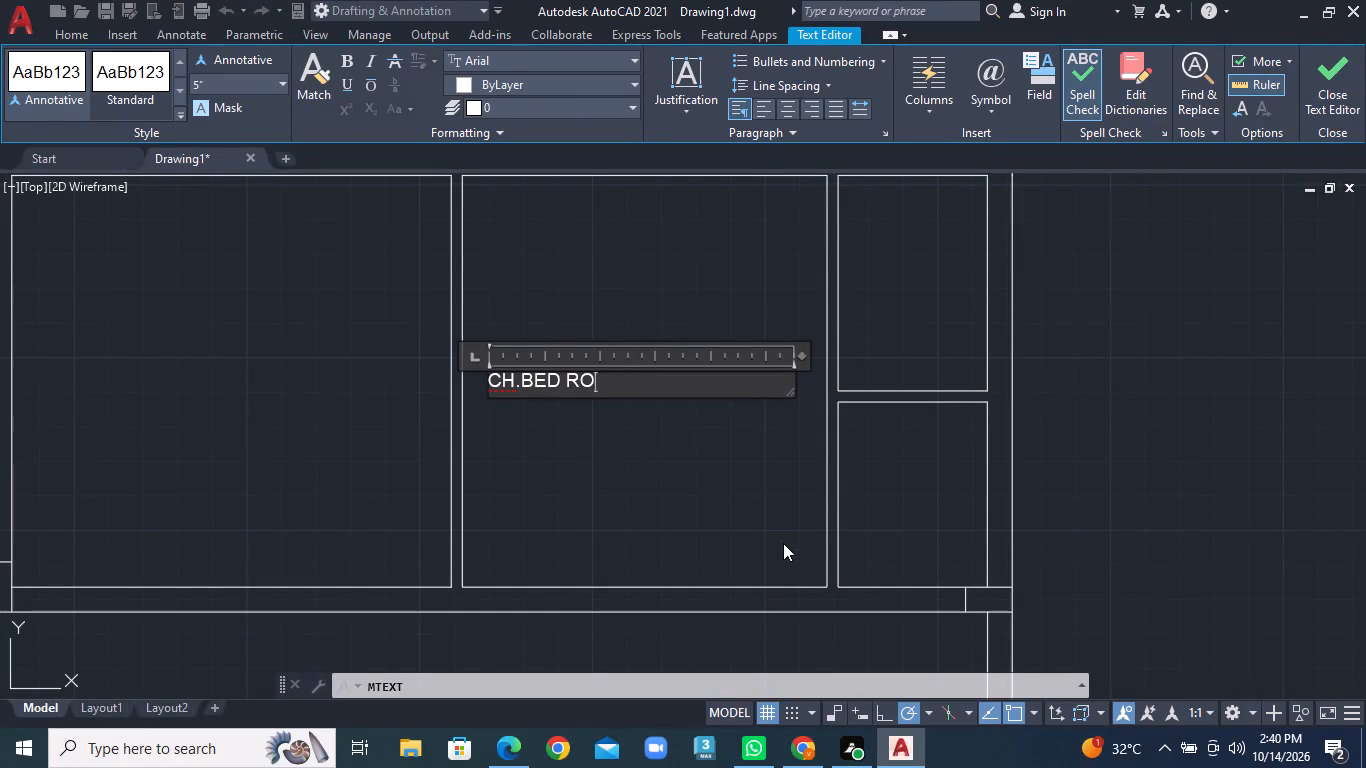
key(o)
key(m)
key(Return)
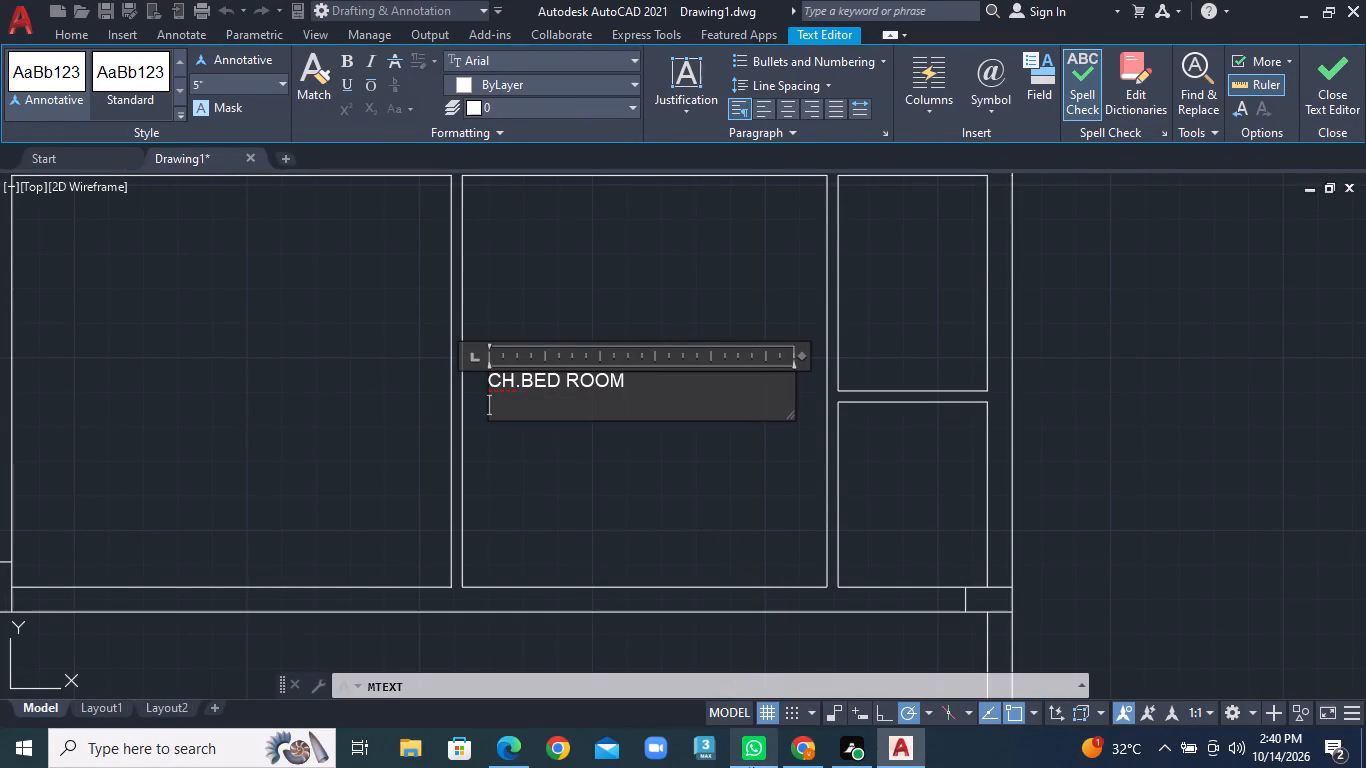
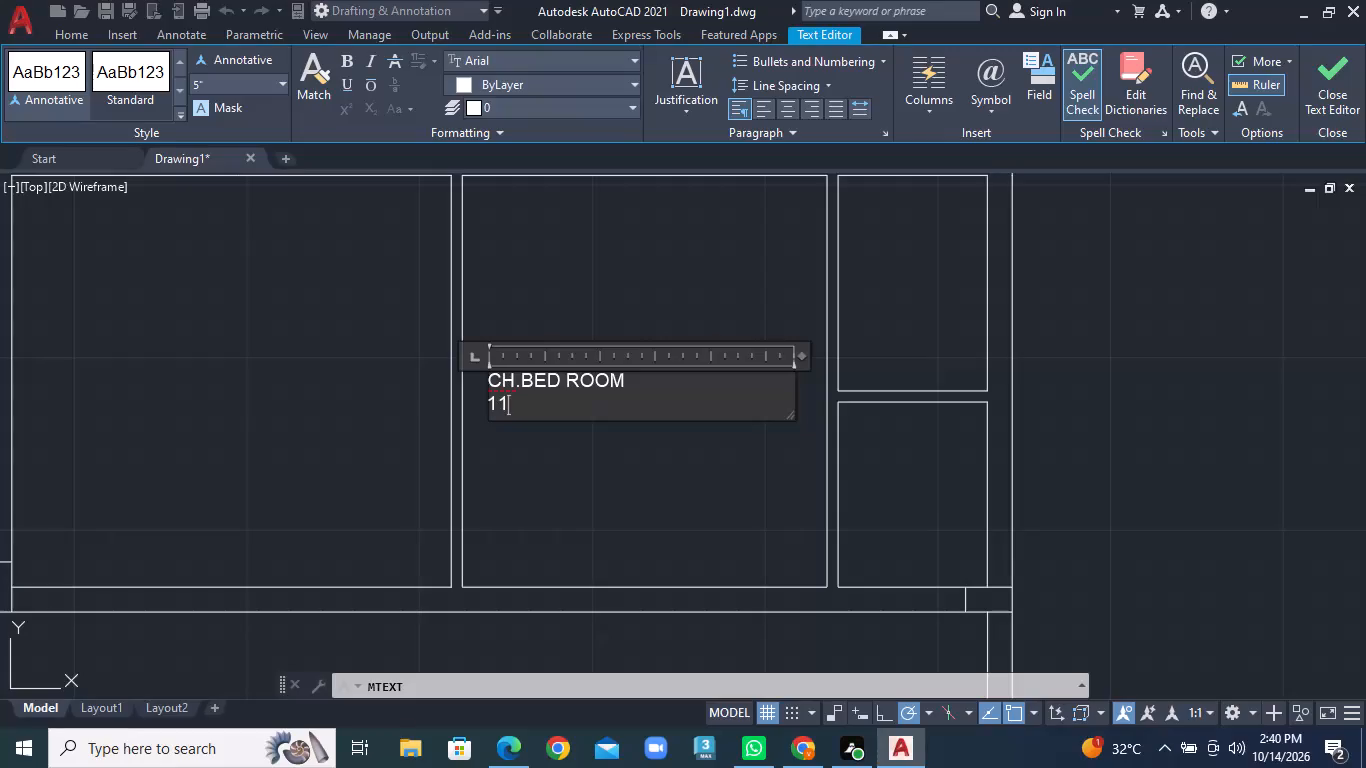
Complete the CH.BED ROOM label's second line with the room size 11'0"X12'1.5" and finish the text.
key(apostrophe)
text(0")
key(x)
key(1)
text(2.5)
key(BackSpace)
key(BackSpace)
key(apostrophe)
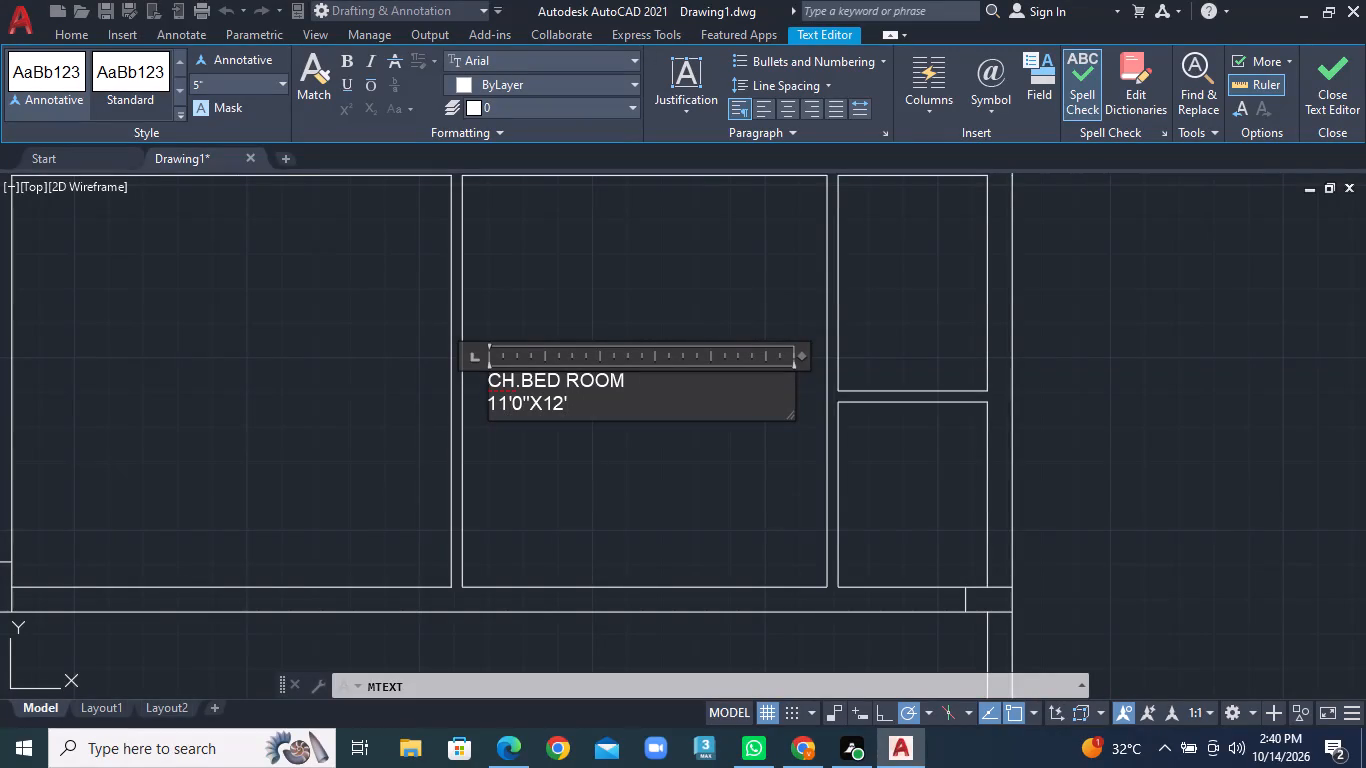
key(1)
key(period)
key(5)
key(shift+quotedbl)
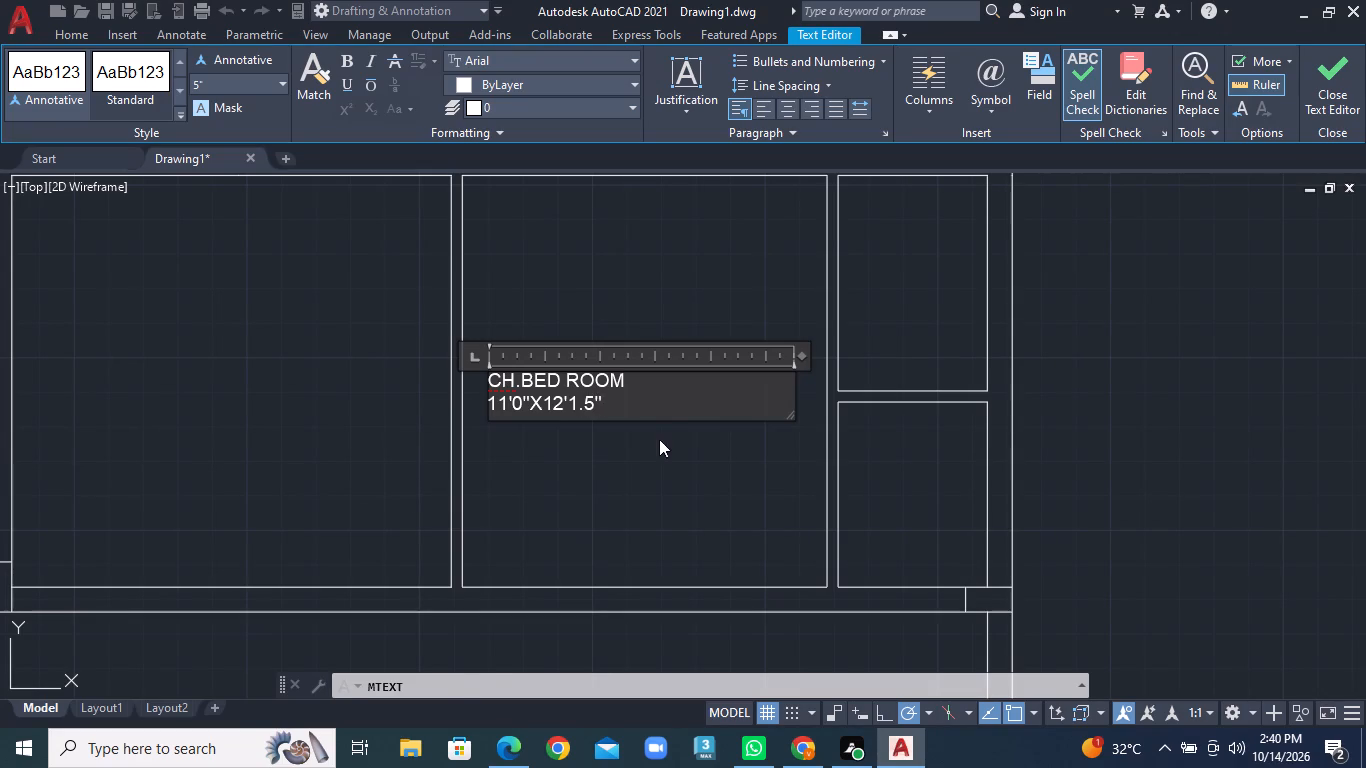
click(659, 439)
scroll(660, 439, down, 2)
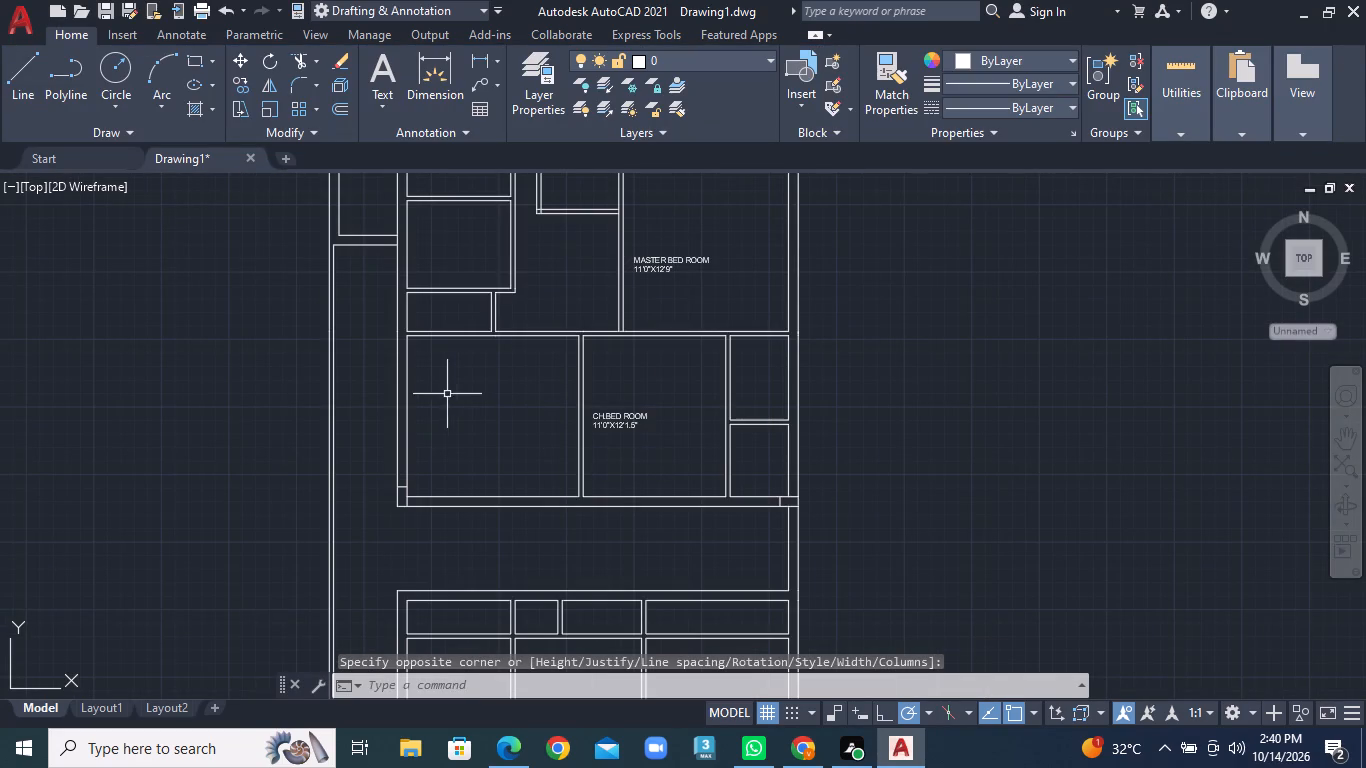
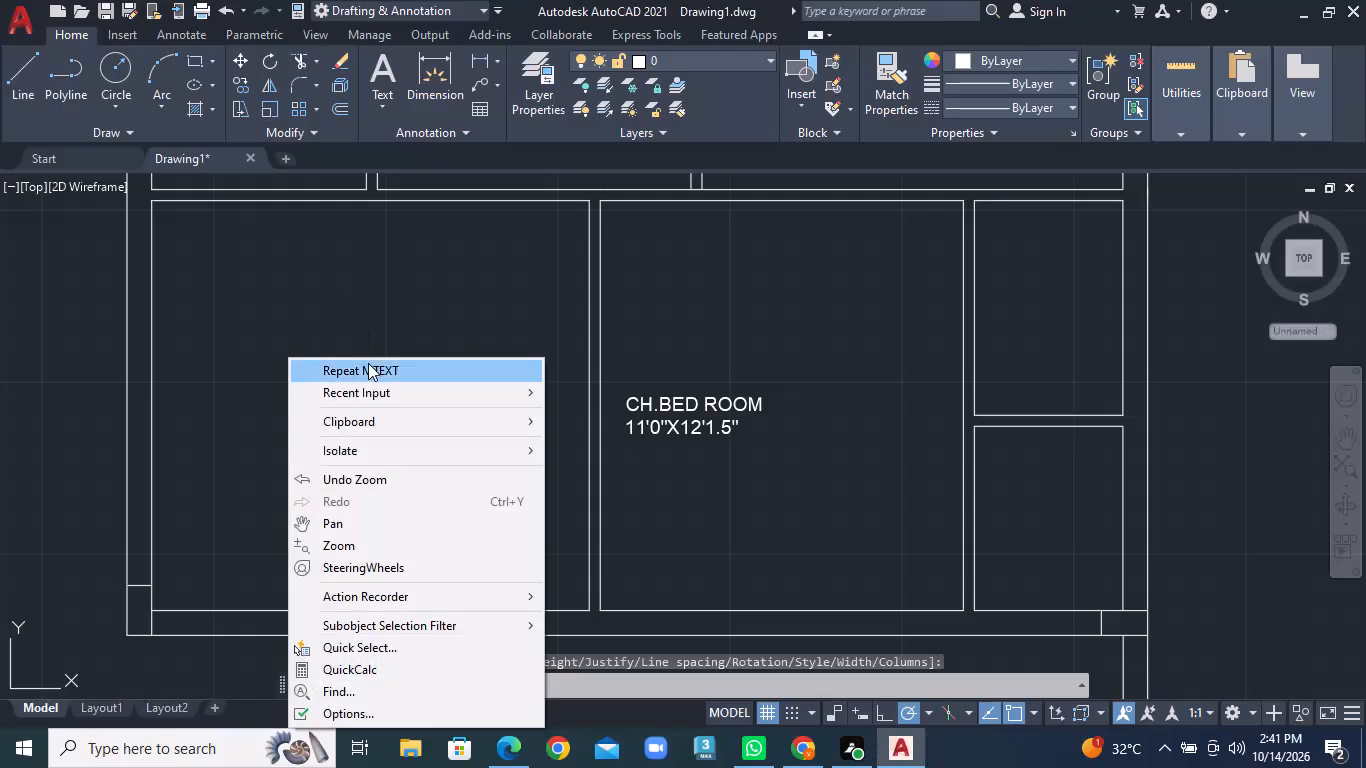
Add a two-line multiline text label in the large room beside CH.BED ROOM reading HALL and 13'3"X12'1.5".
click(262, 396)
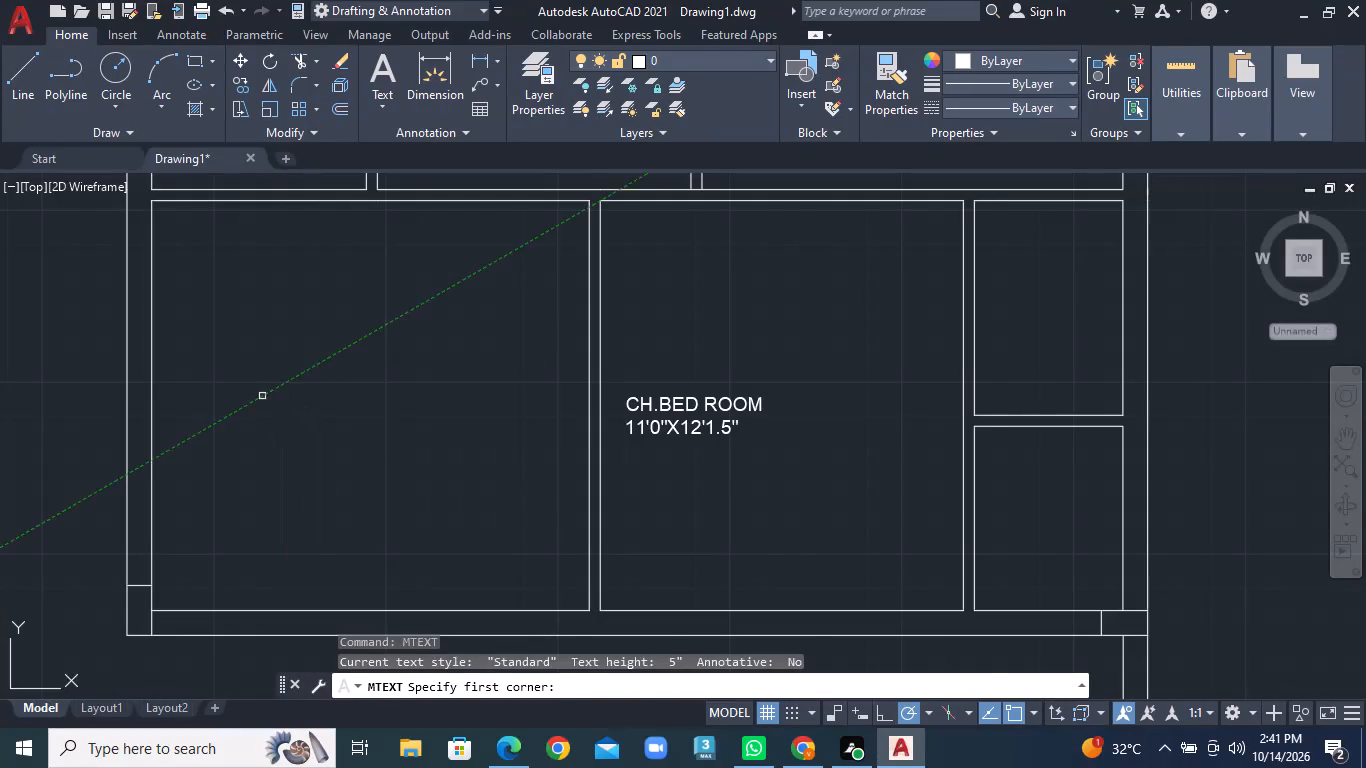
click(469, 440)
text(HA)
text(LL)
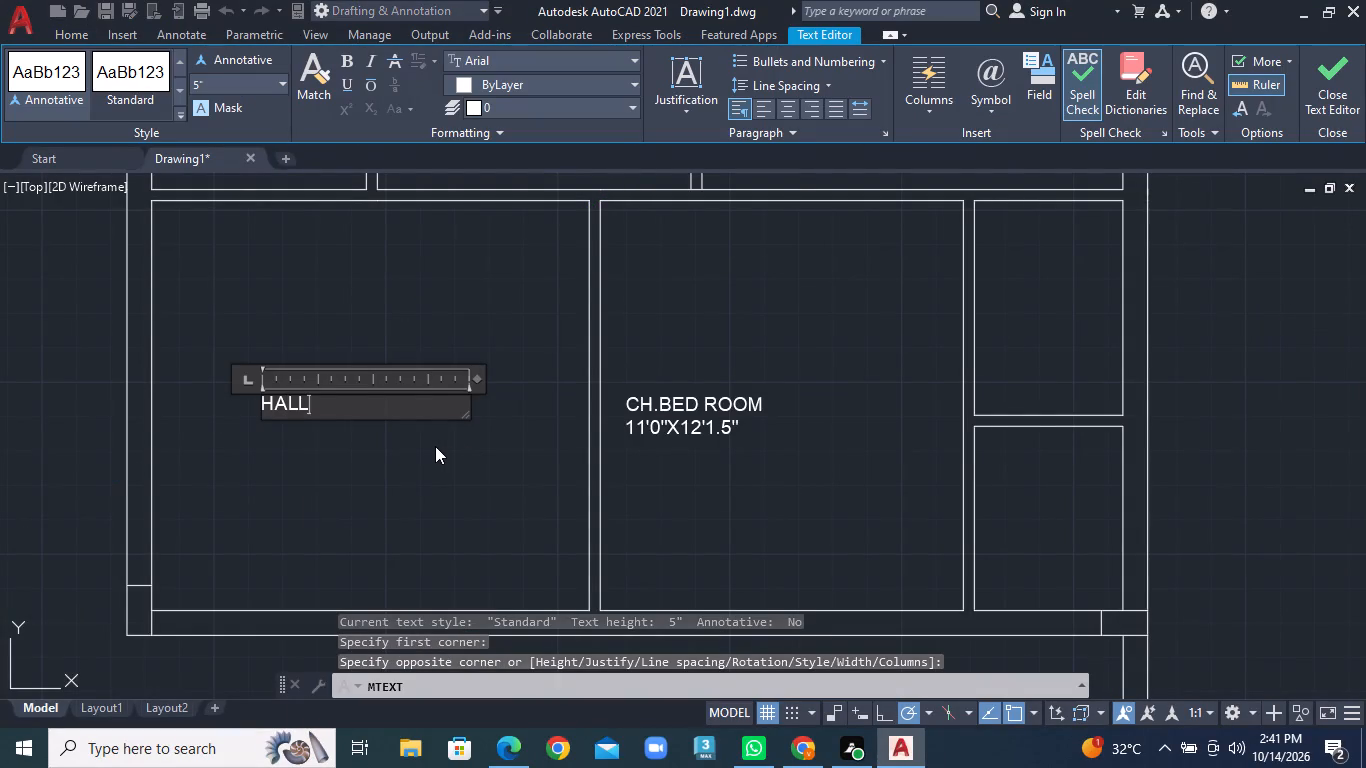
key(Return)
text(13)
key(apostrophe)
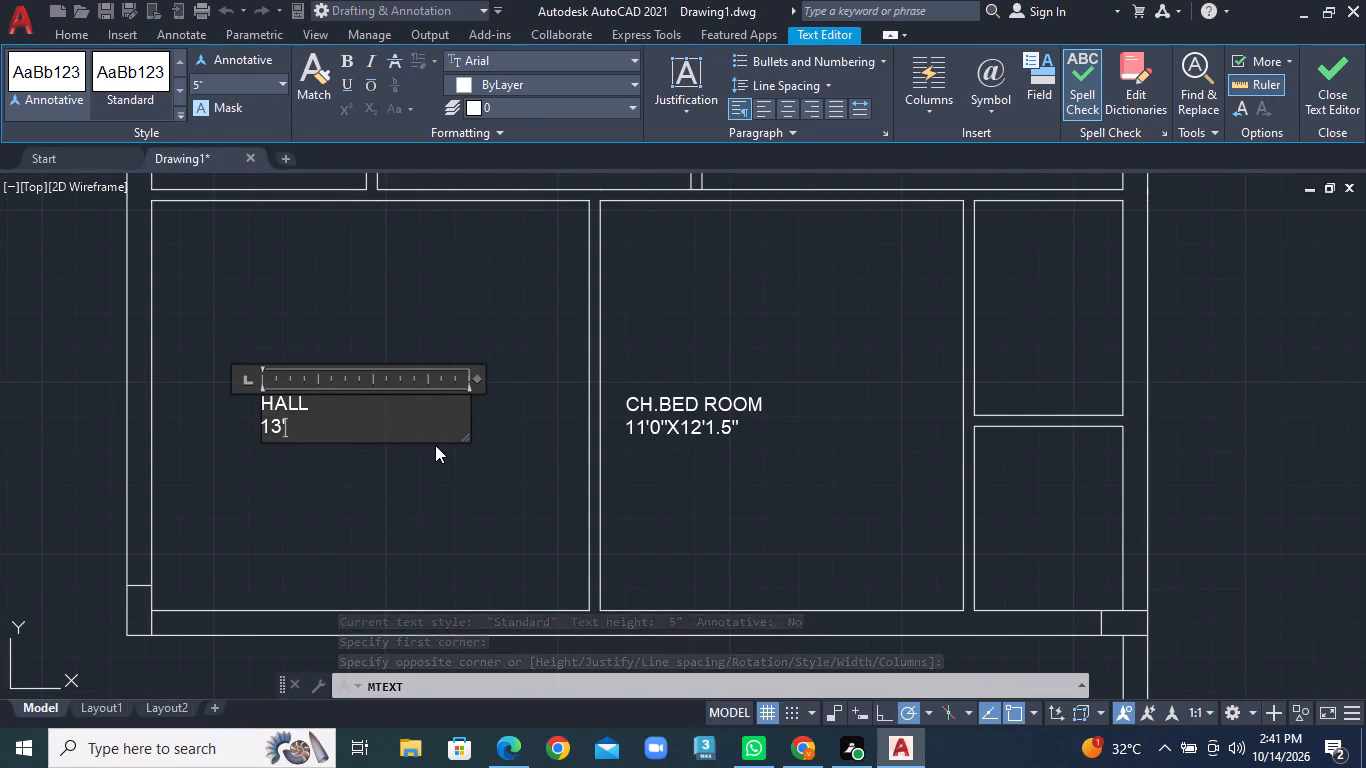
text(3")
key(x)
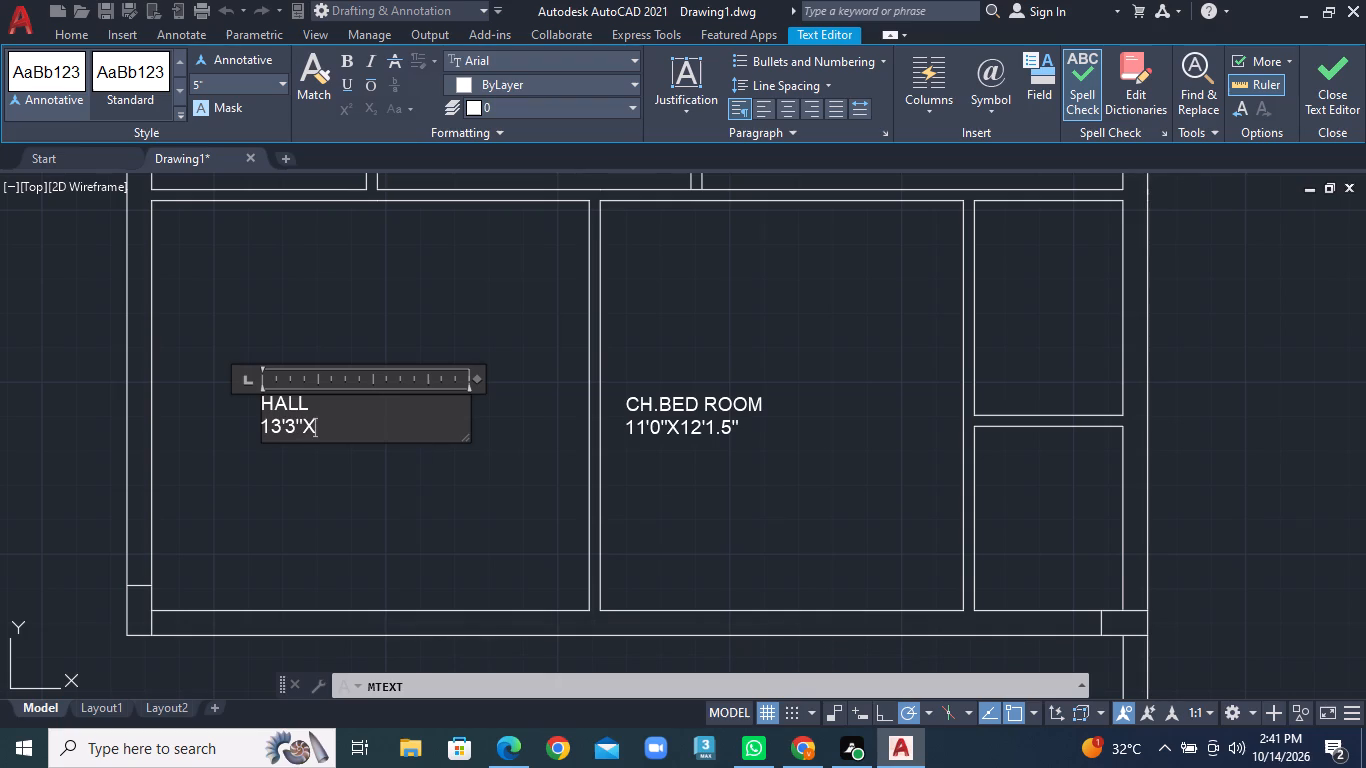
key(1)
key(2)
key(period)
key(BackSpace)
text('10)
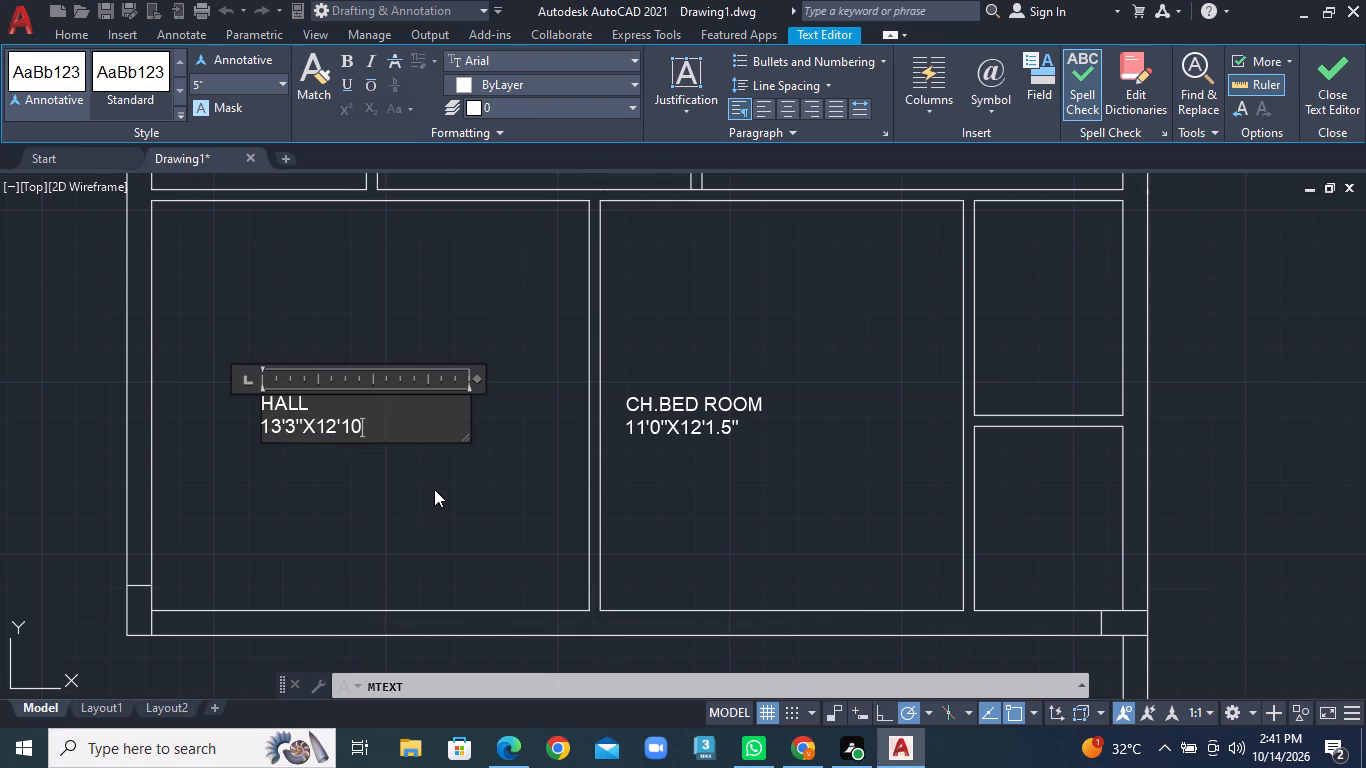
key(BackSpace)
key(period)
key(5)
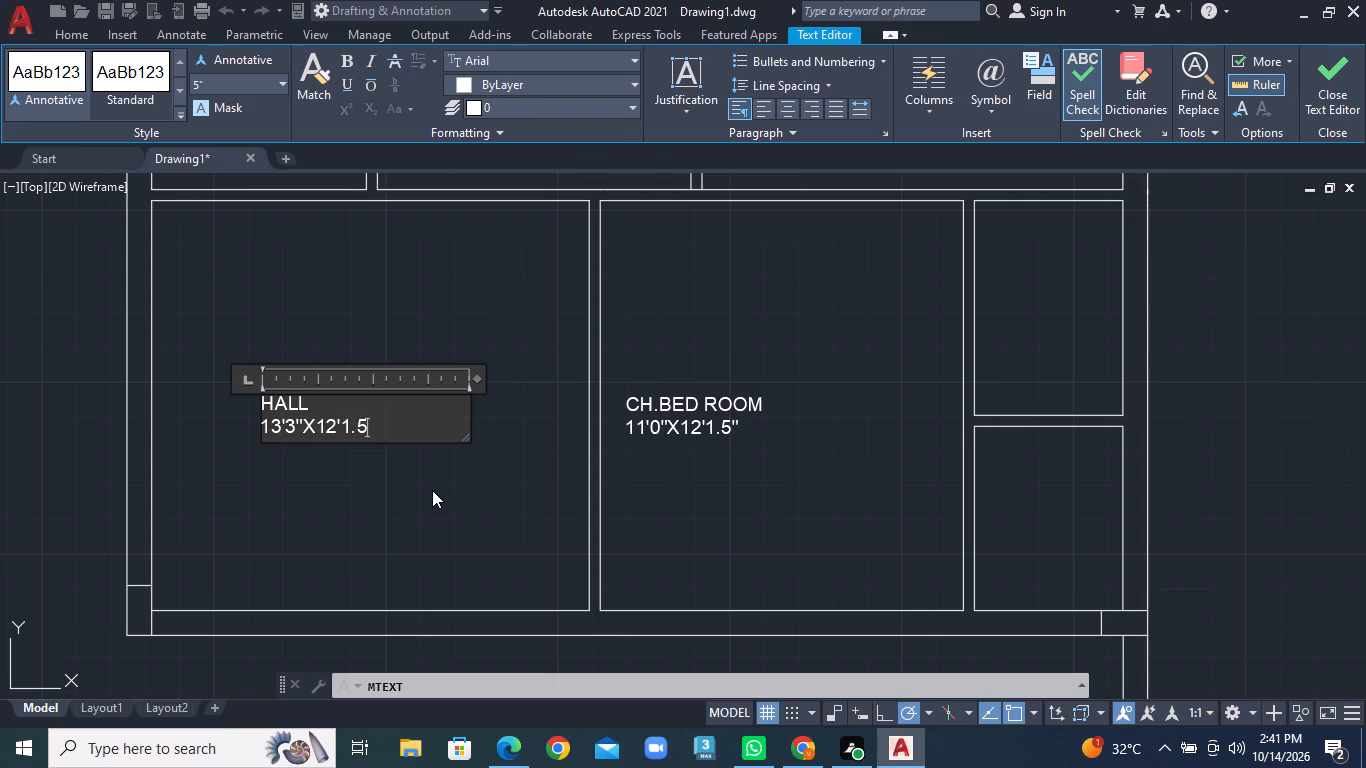
key(shift+quotedbl)
click(436, 504)
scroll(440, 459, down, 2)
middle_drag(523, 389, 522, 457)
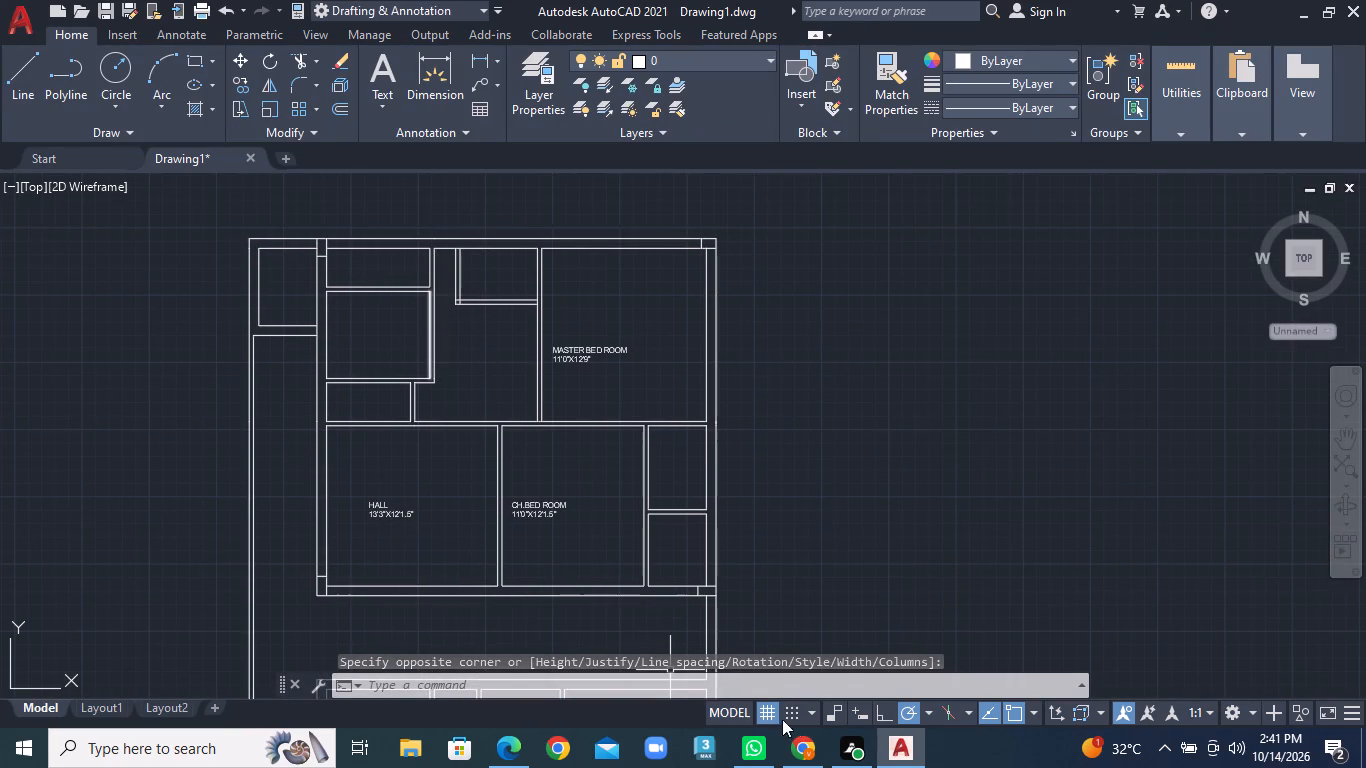
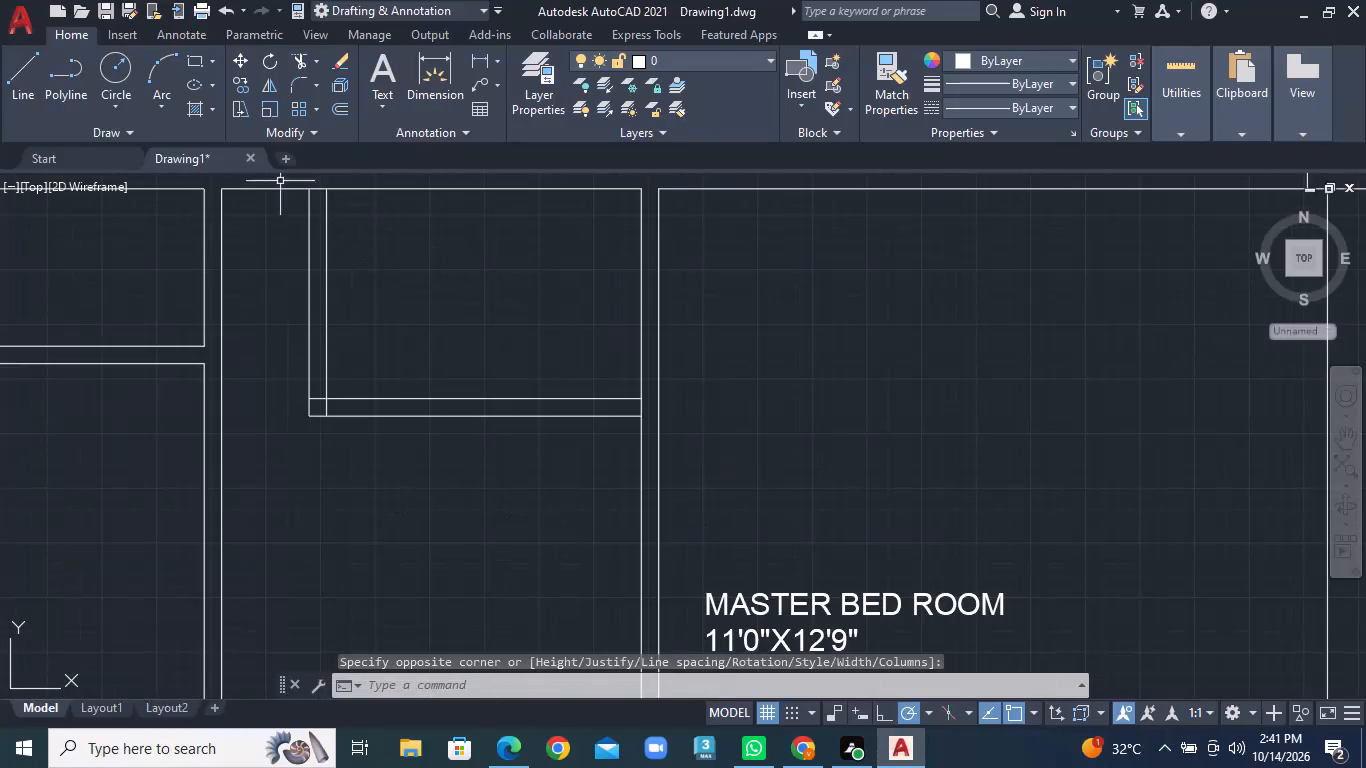
Trim the overlapping wall lines at the corner and both wall junctions of the small room adjoining MASTER BED ROOM.
click(318, 62)
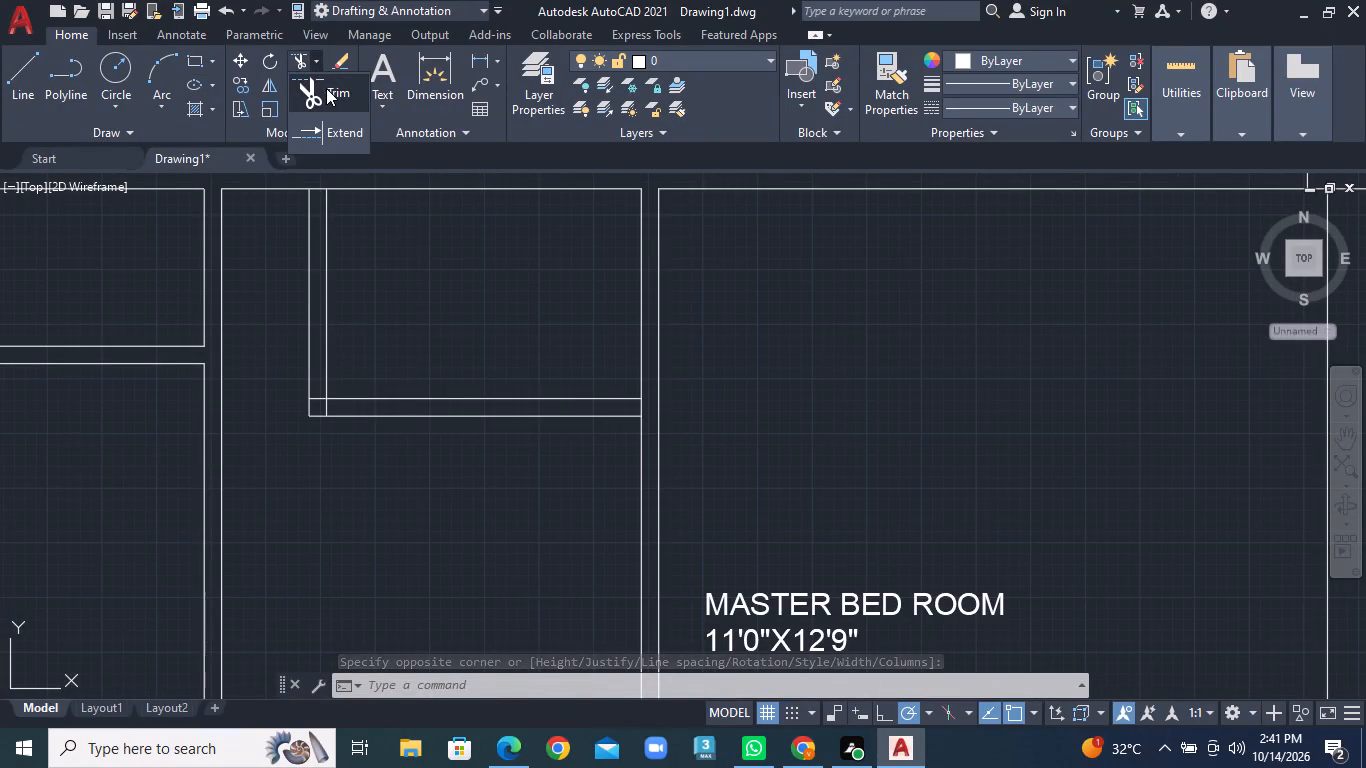
click(326, 89)
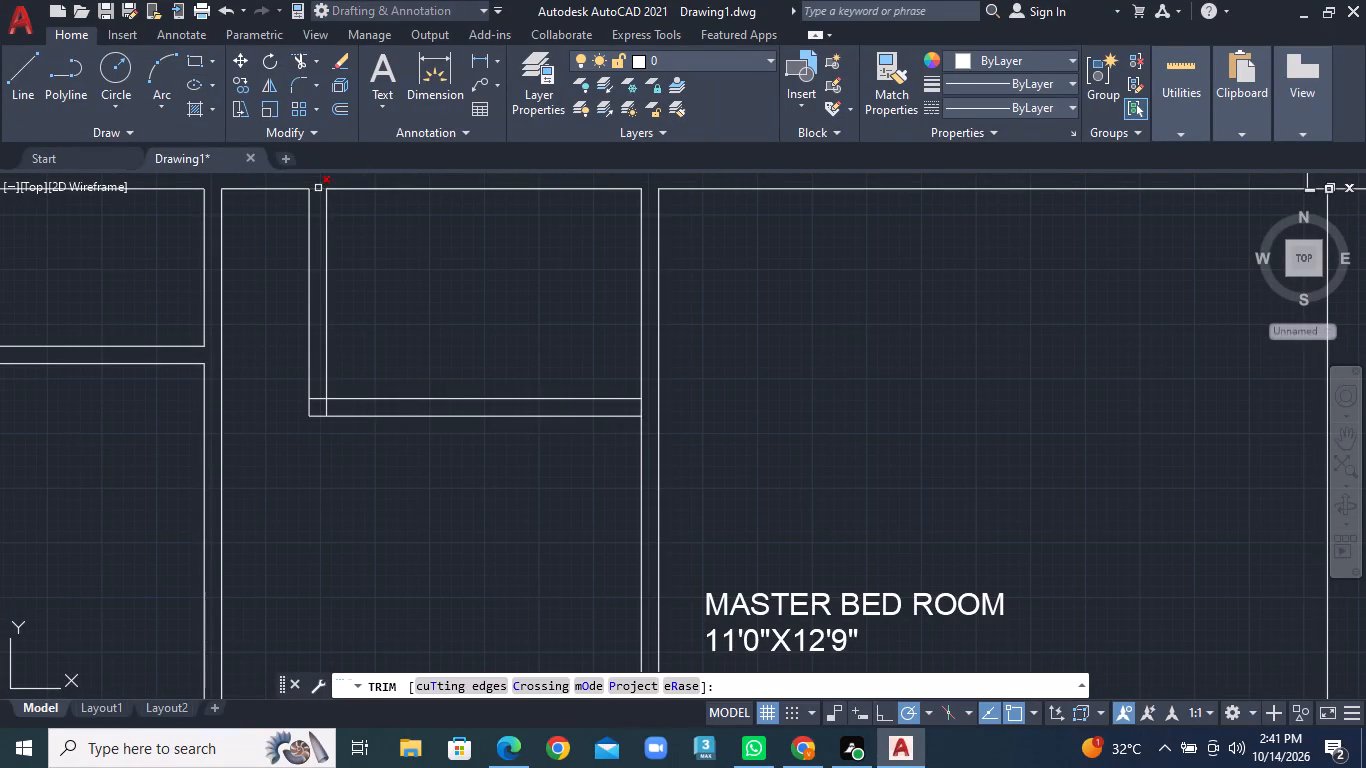
click(318, 188)
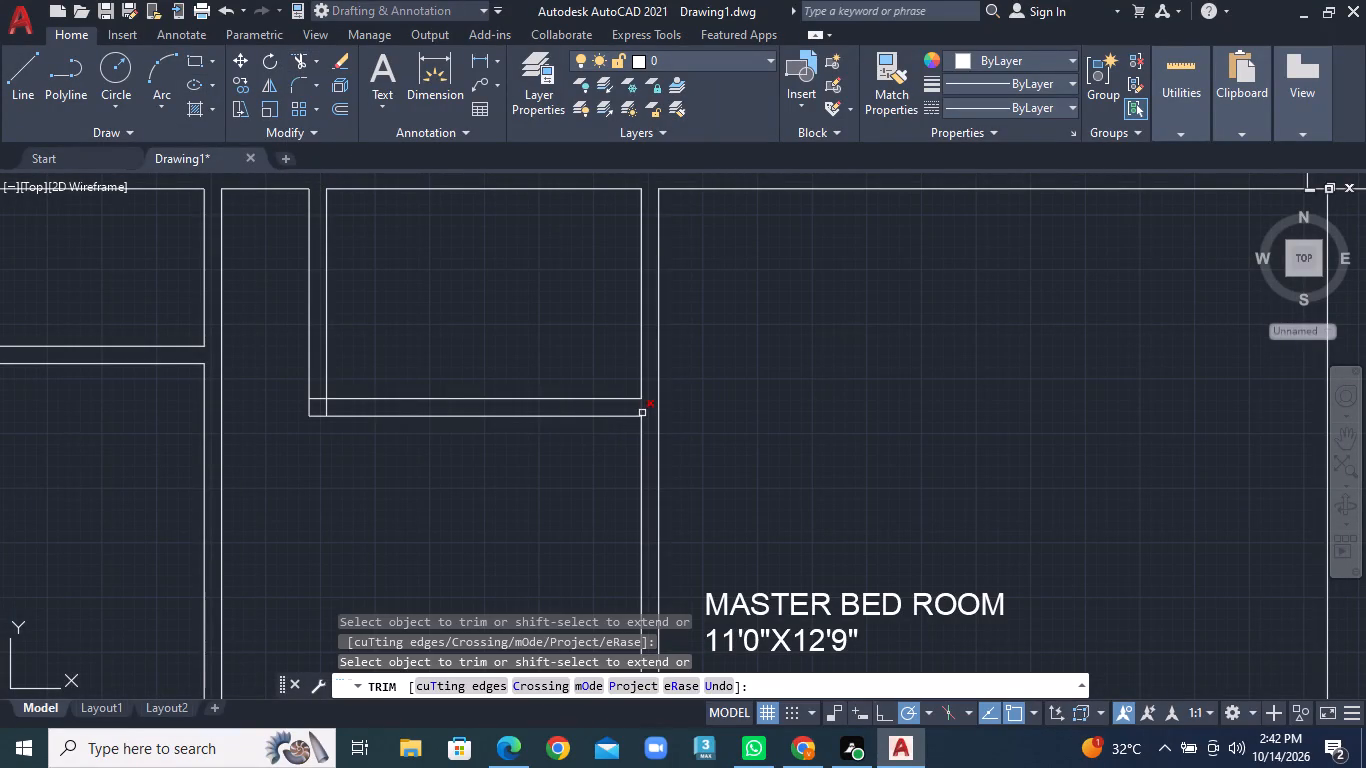
double_click(645, 412)
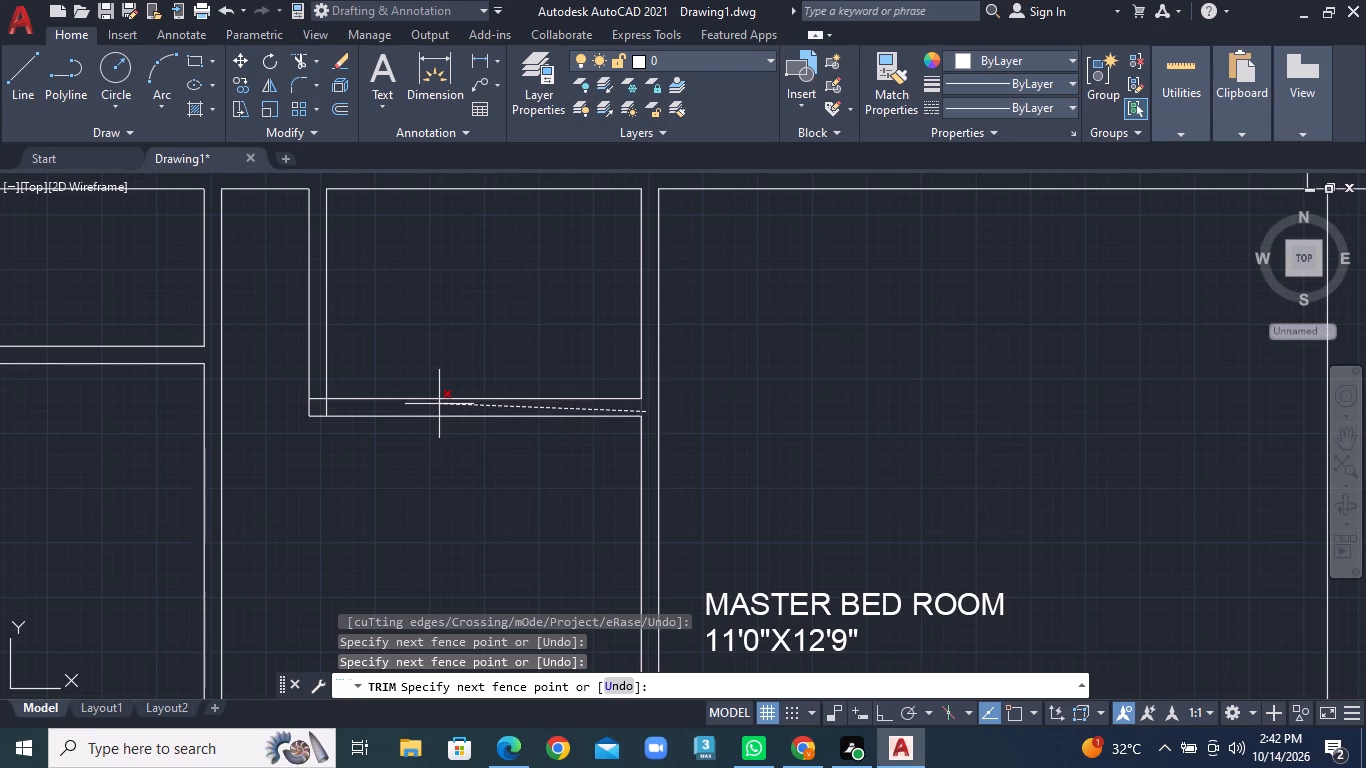
click(439, 404)
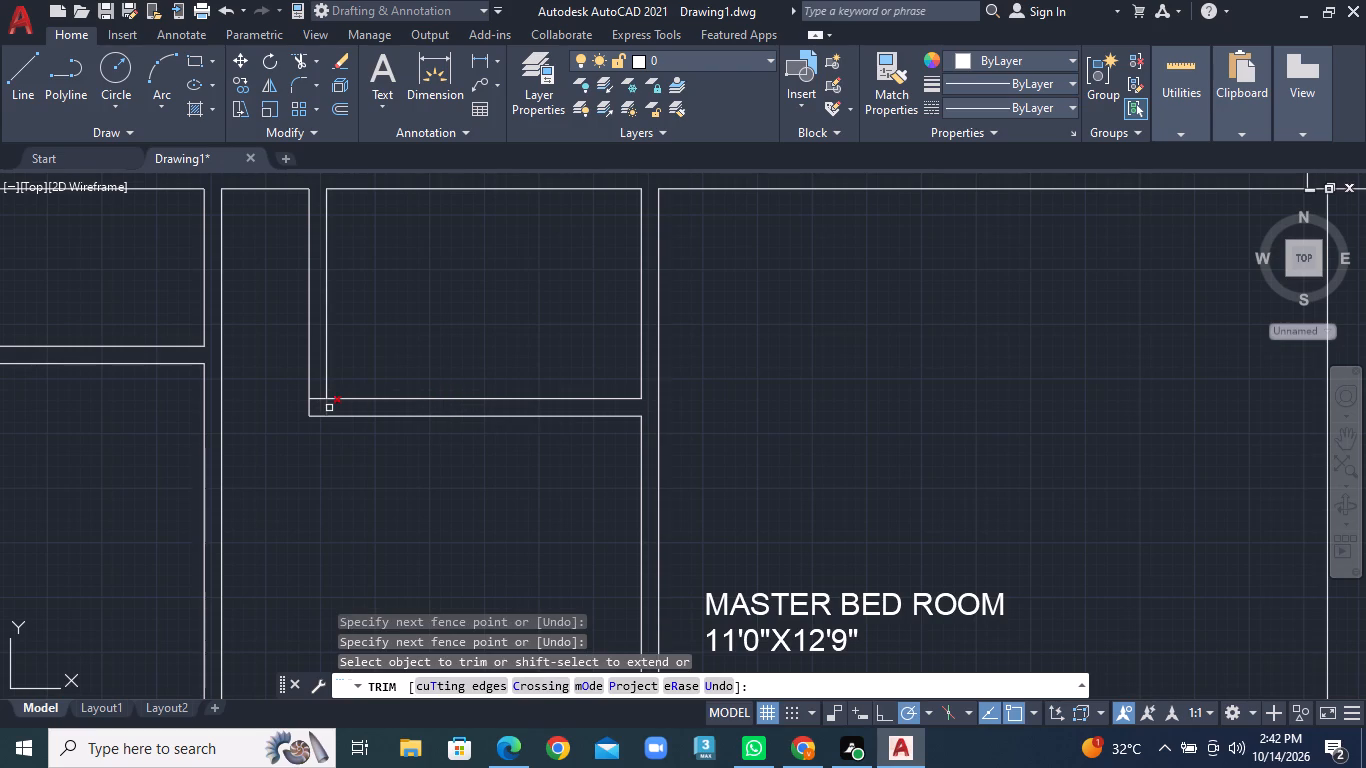
click(328, 409)
click(321, 401)
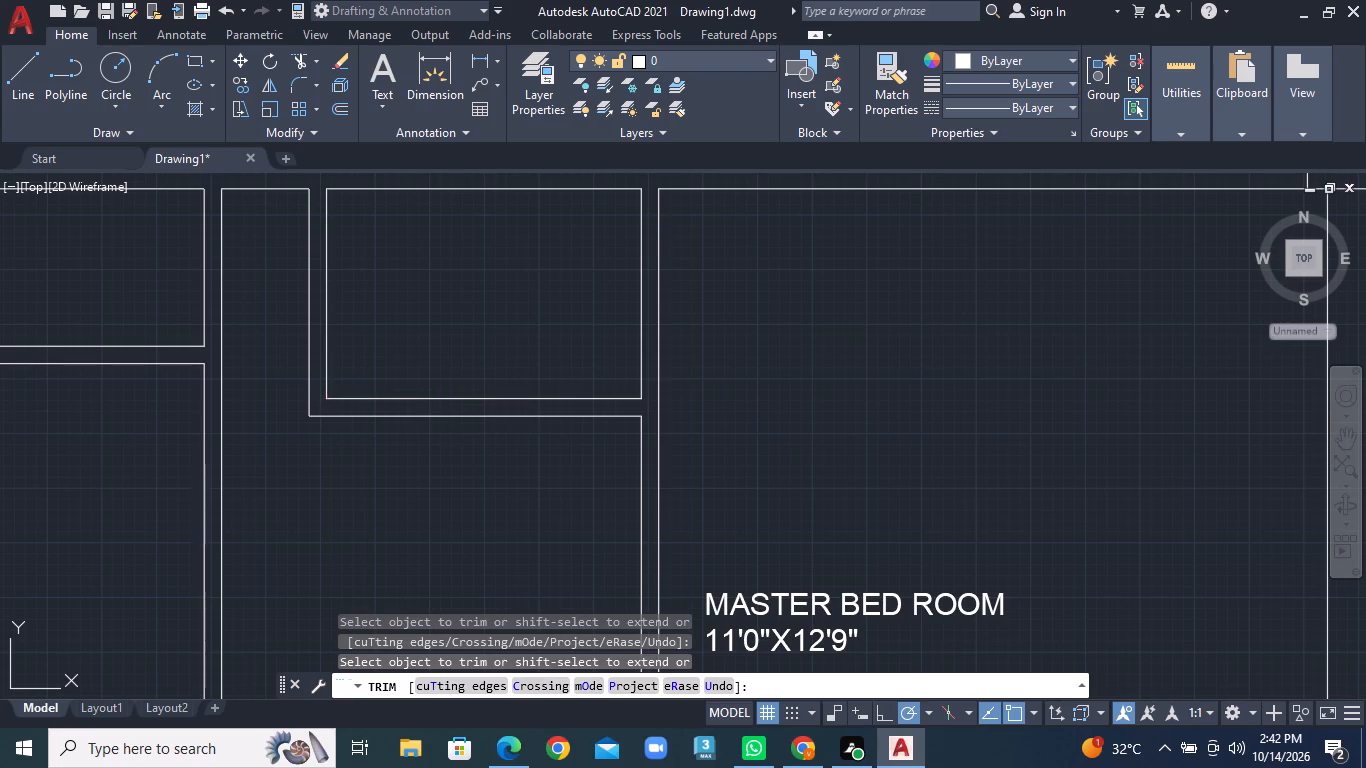
Trim the line crossing the partition end where the MASTER BED ROOM side wall meets the horizontal wall above CH.BED ROOM.
scroll(535, 396, down, 2)
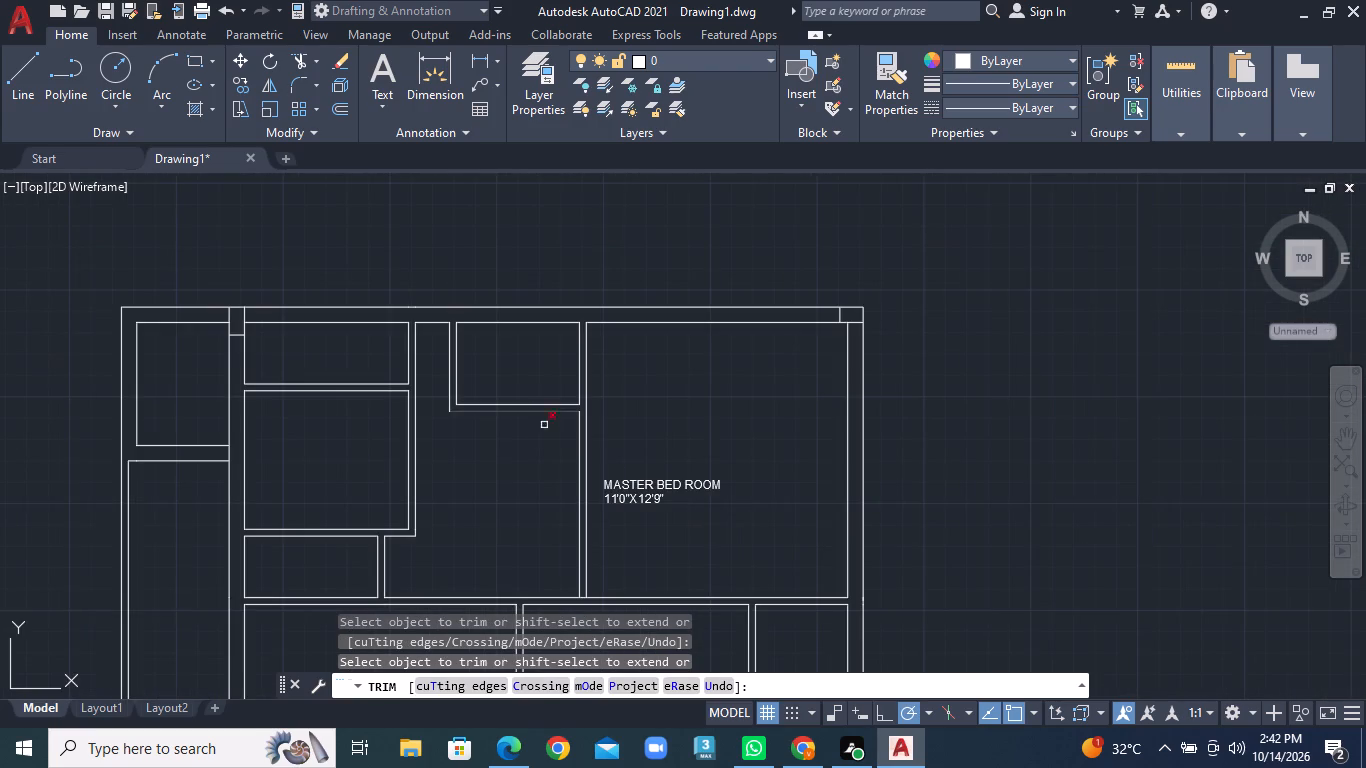
middle_drag(531, 473, 568, 290)
scroll(622, 405, up, 2)
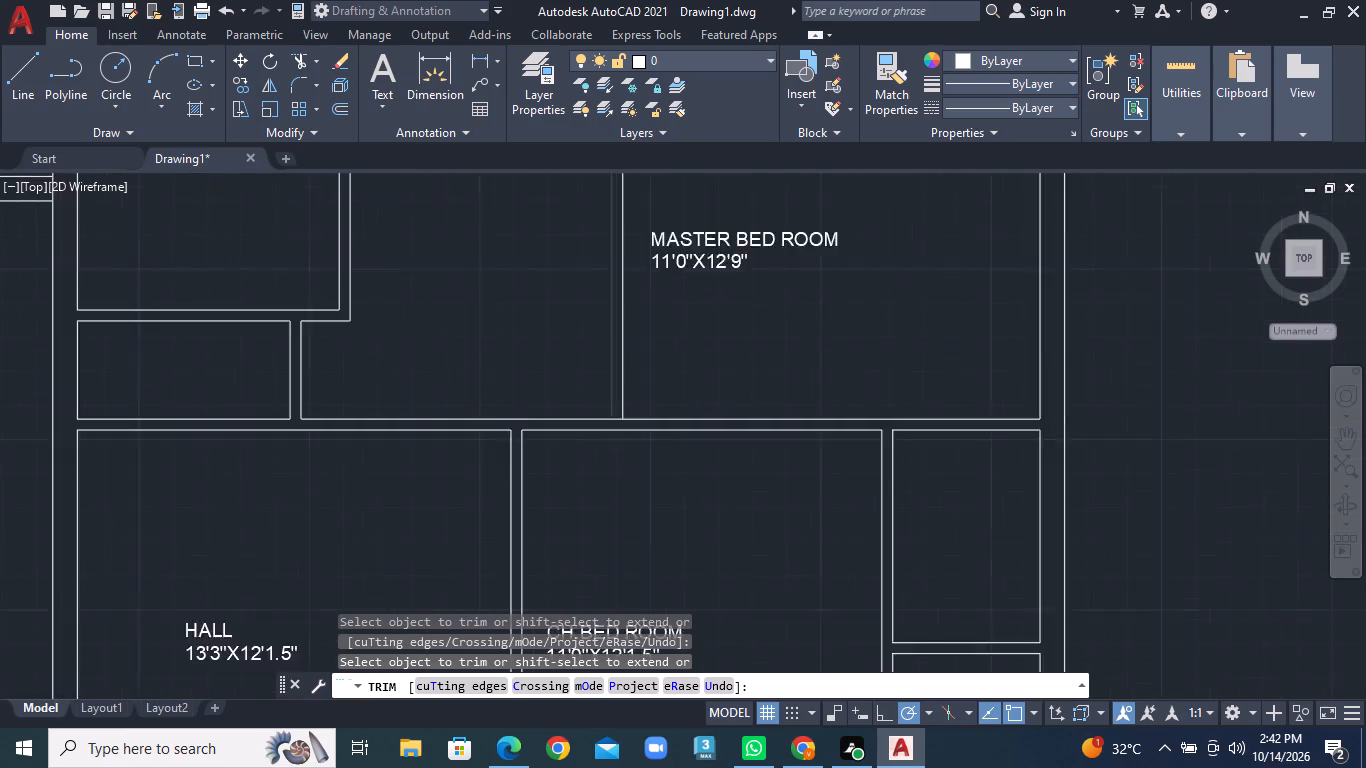
click(615, 425)
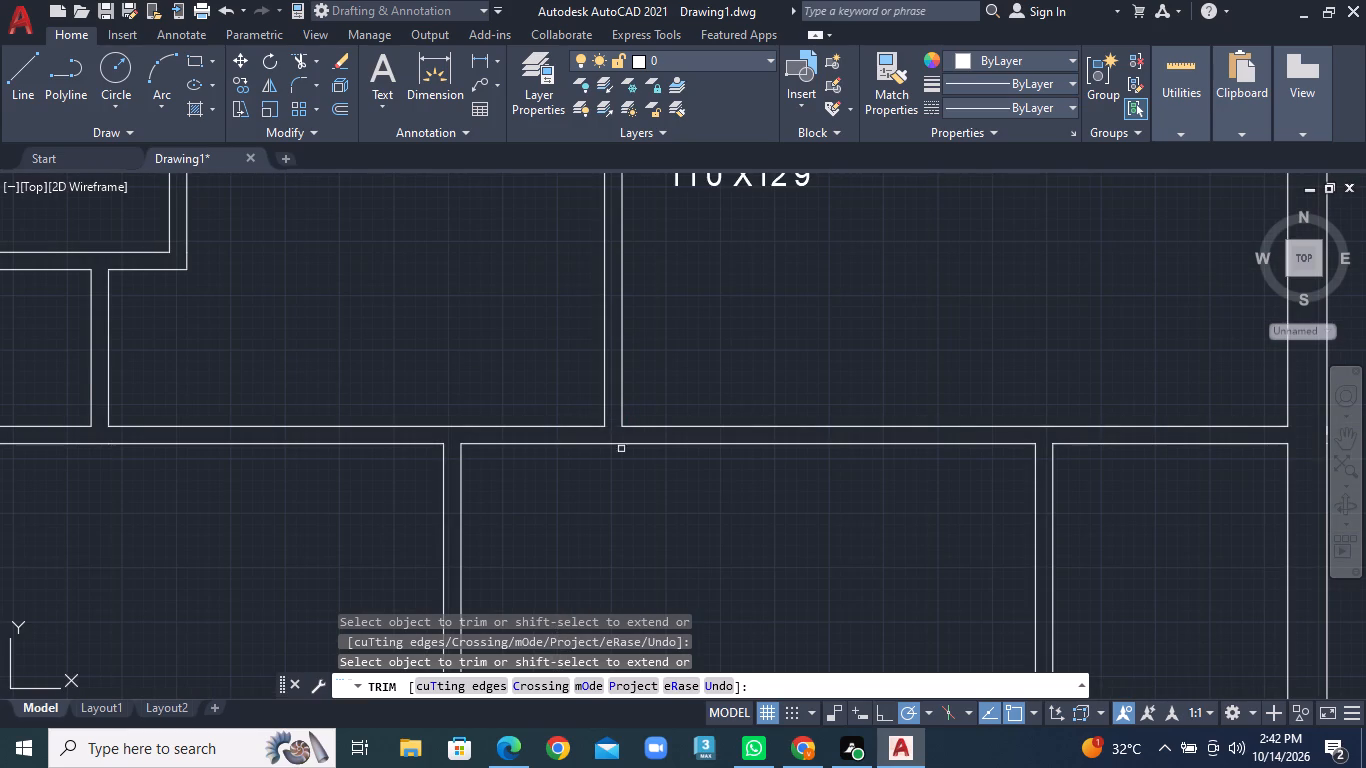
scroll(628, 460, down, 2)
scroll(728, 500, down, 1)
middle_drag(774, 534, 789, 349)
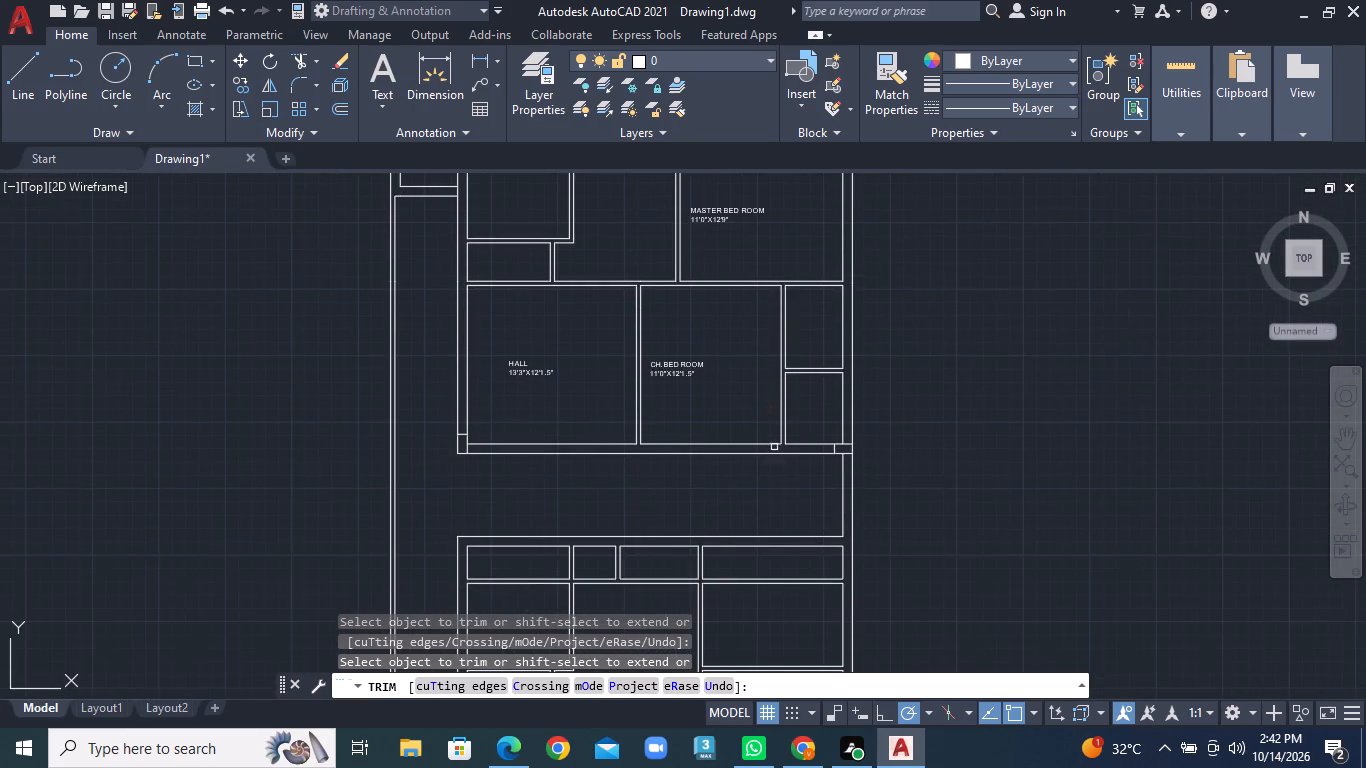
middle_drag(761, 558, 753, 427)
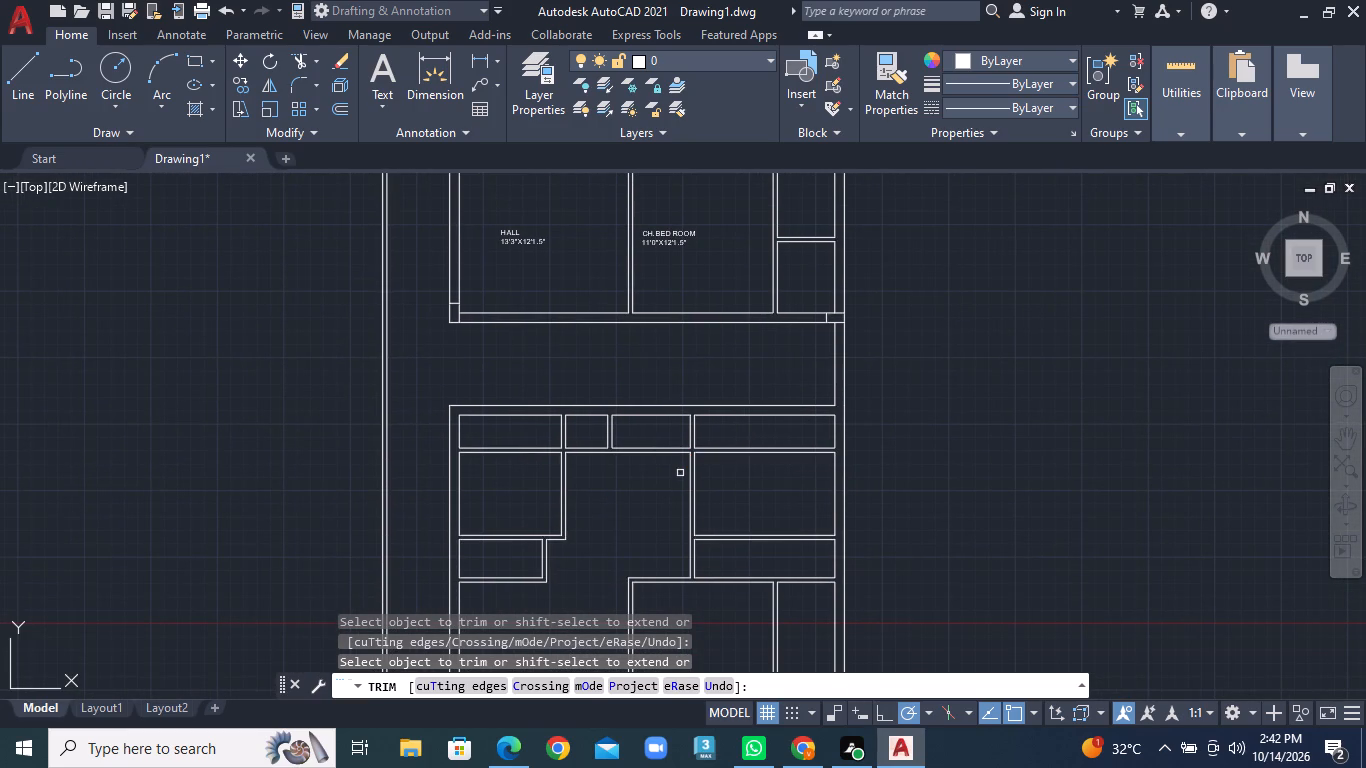
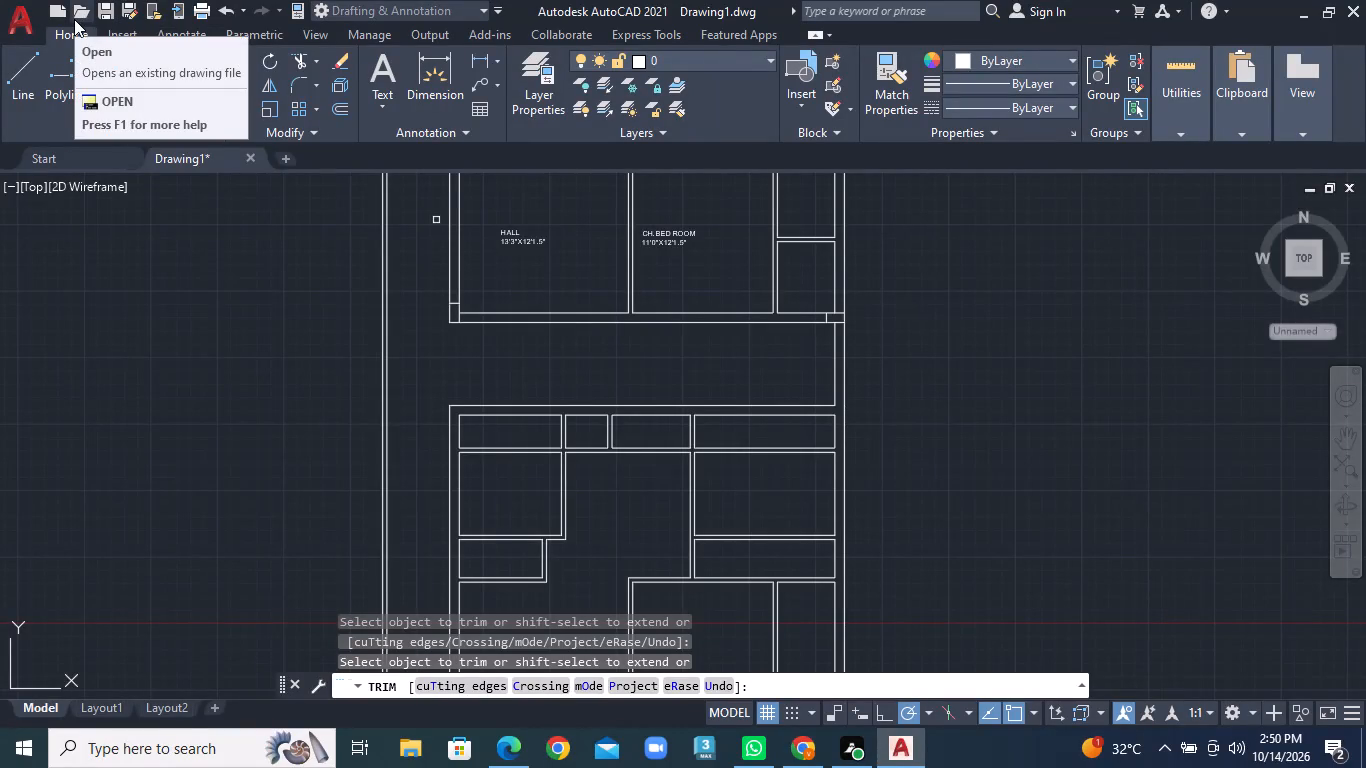
End the active Trim command.
key(Escape)
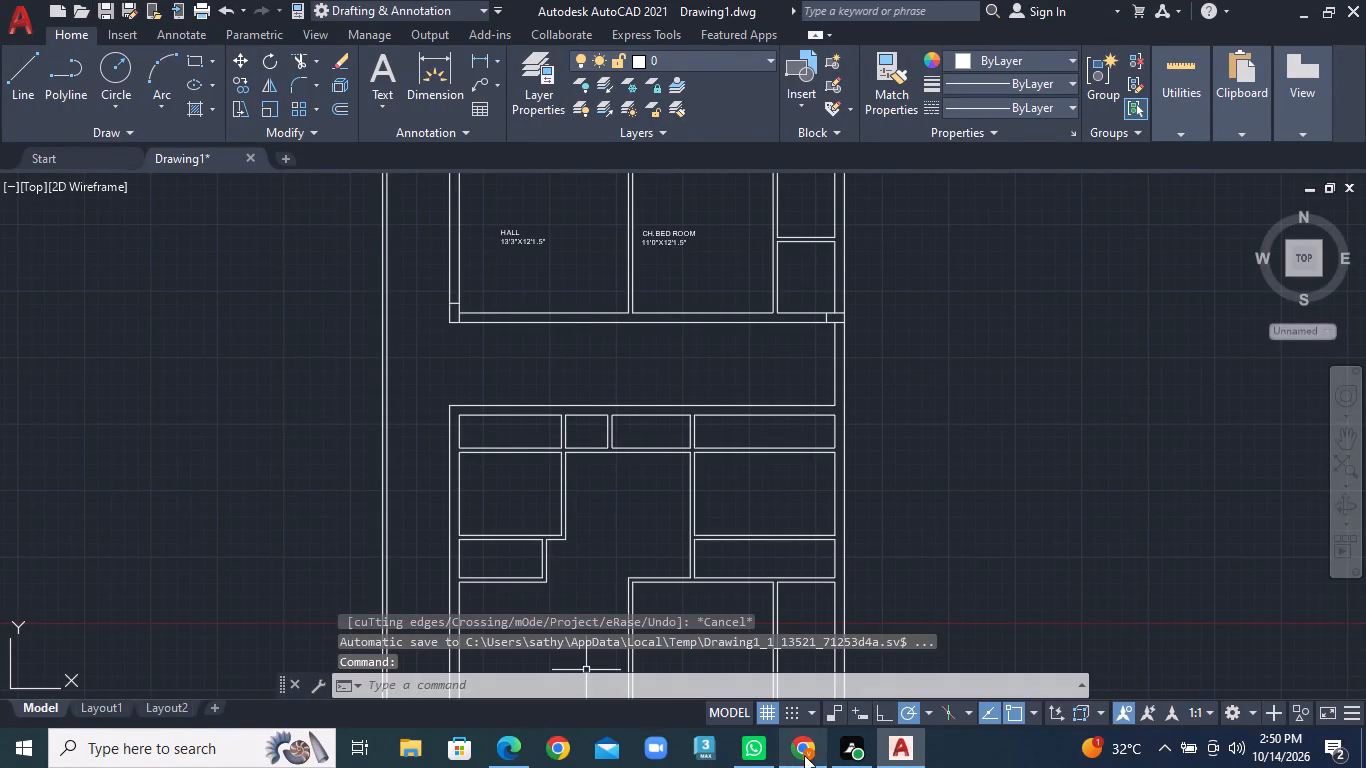
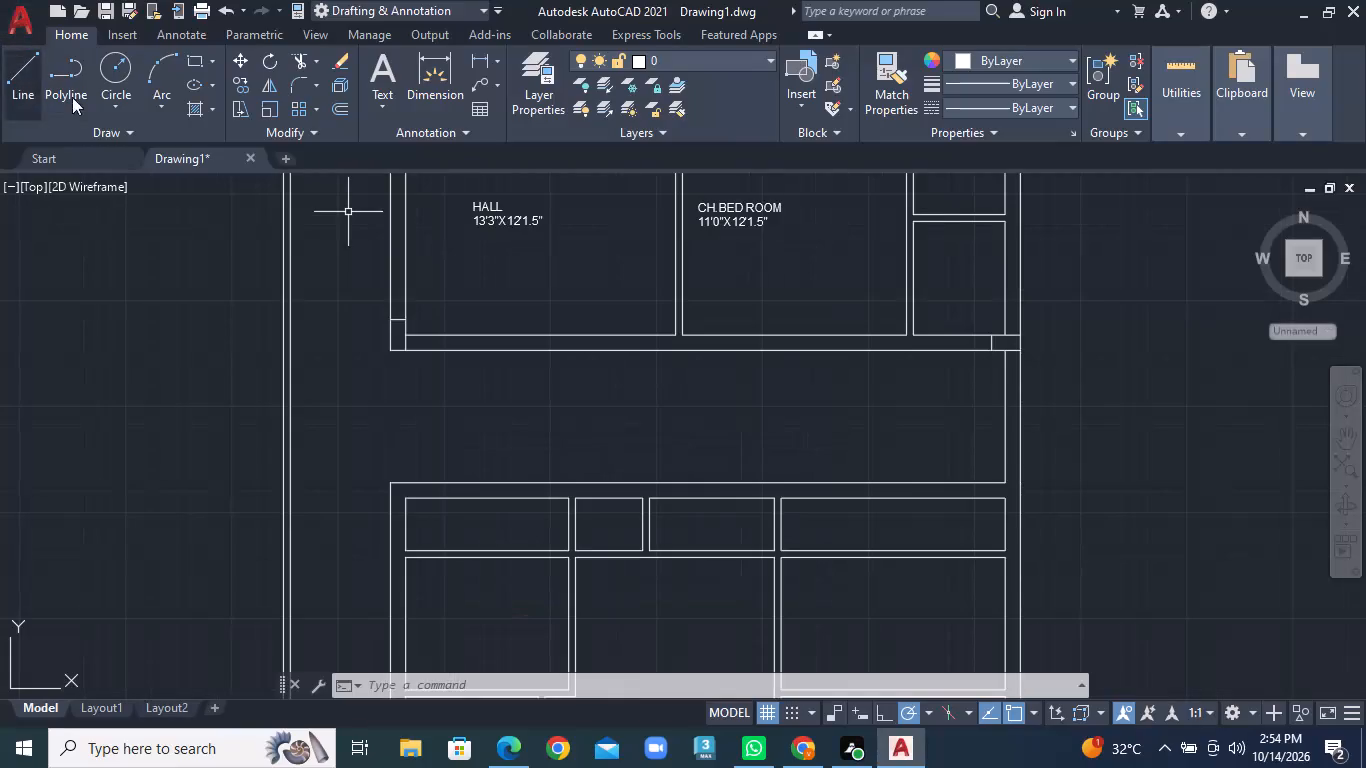
Add the multiline text label "LIFT" with the size 4'6"X6'0" in the small room at the plan's upper-left corner.
middle_drag(392, 287, 368, 499)
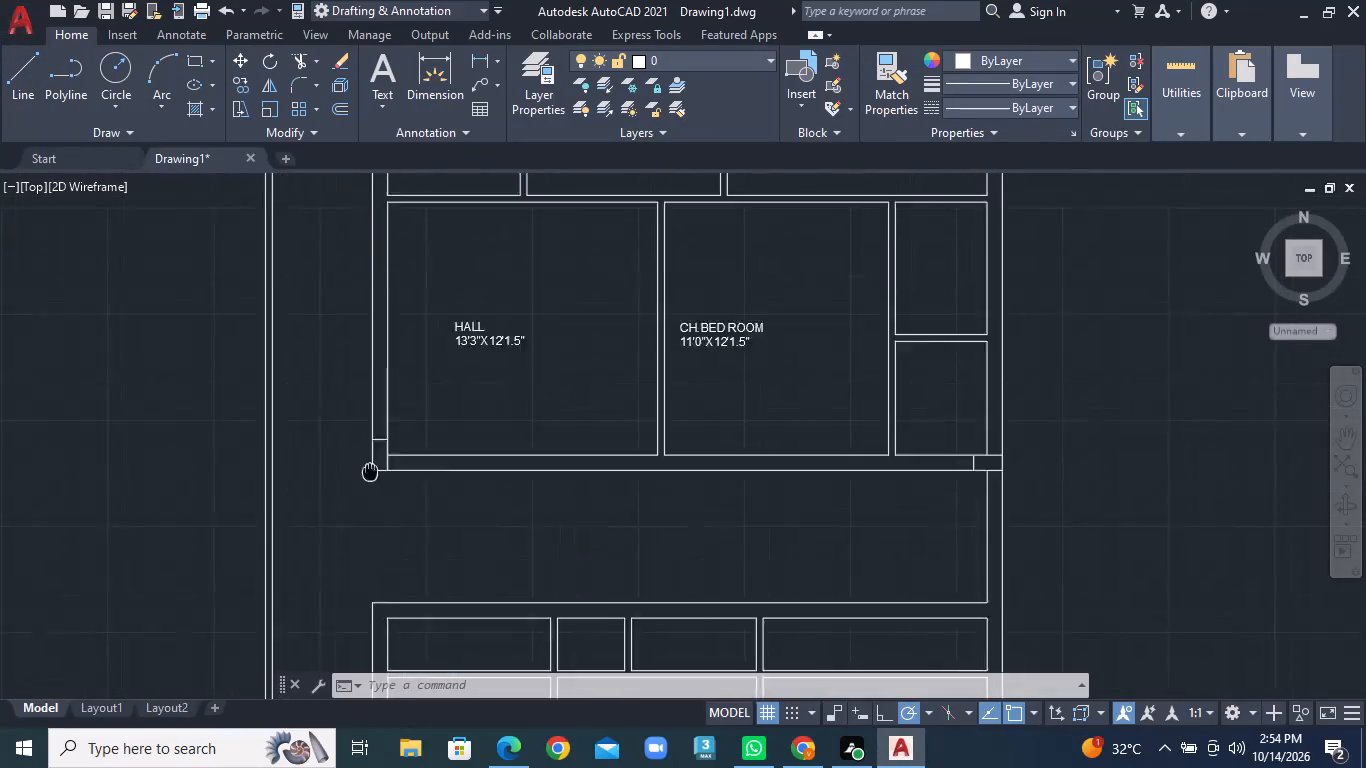
middle_drag(368, 499, 366, 514)
middle_drag(457, 283, 459, 487)
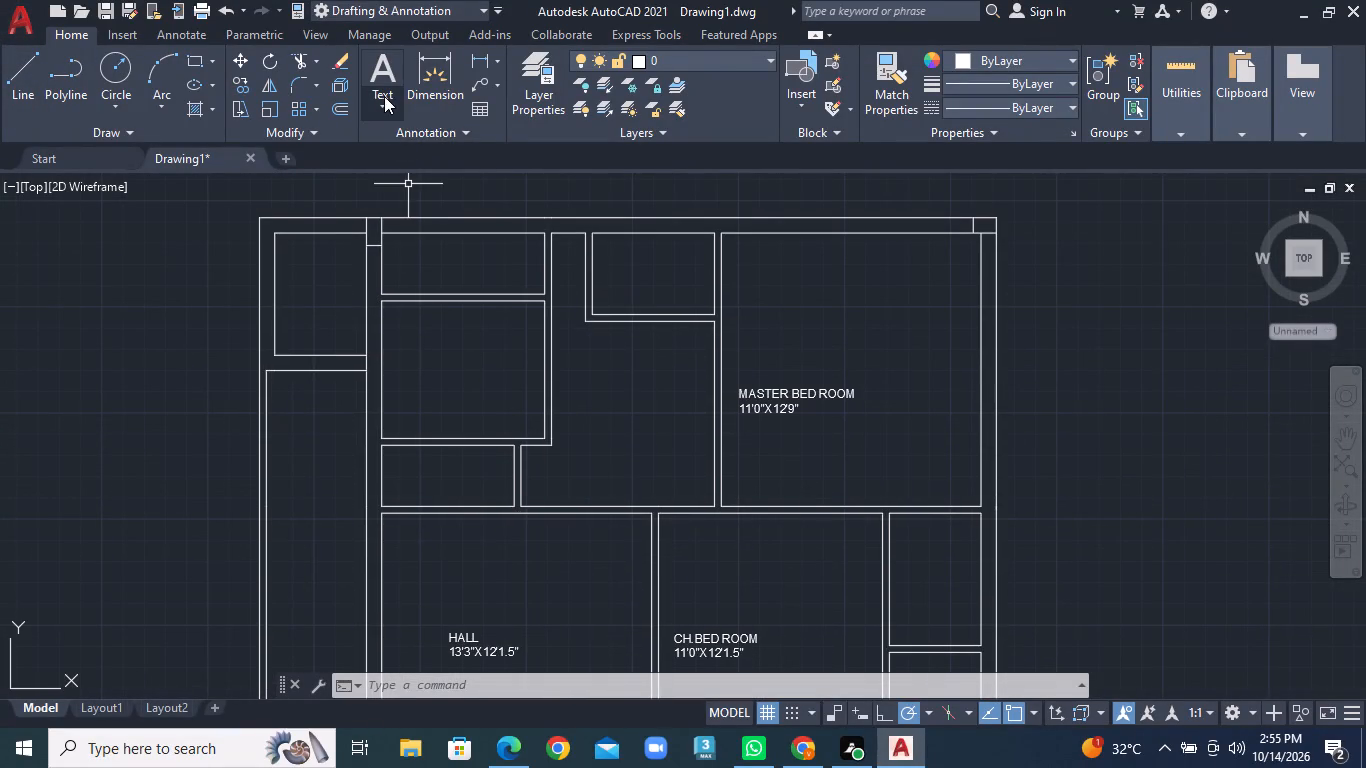
click(384, 96)
click(429, 148)
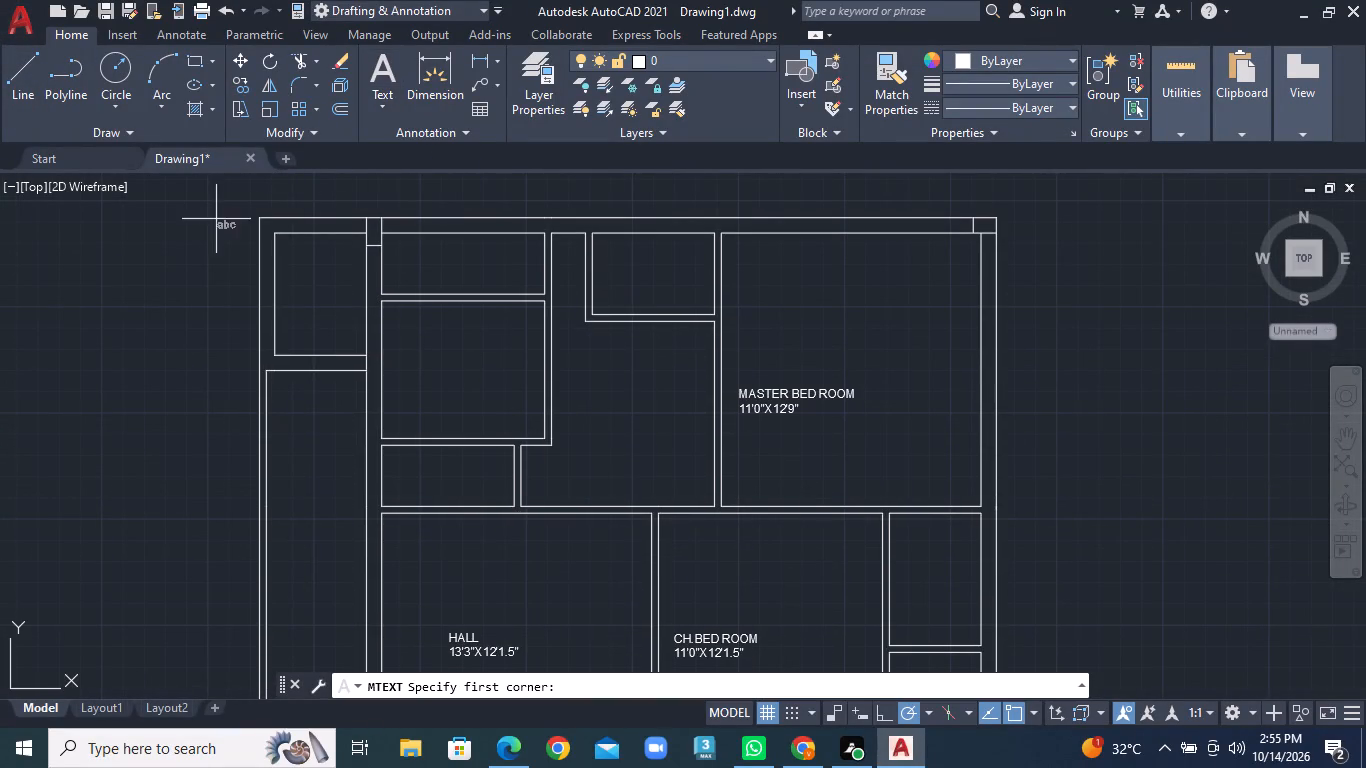
scroll(323, 275, up, 3)
click(242, 231)
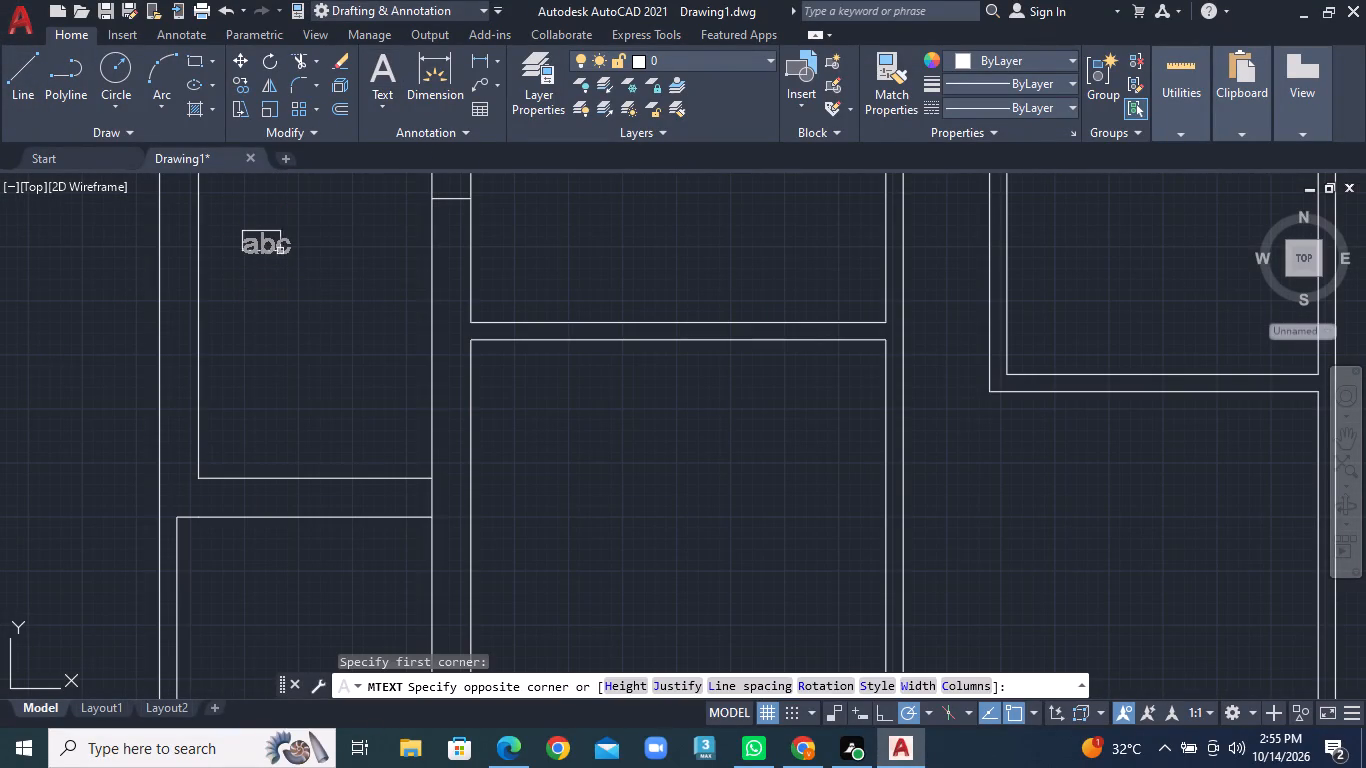
click(384, 286)
key(l)
key(i)
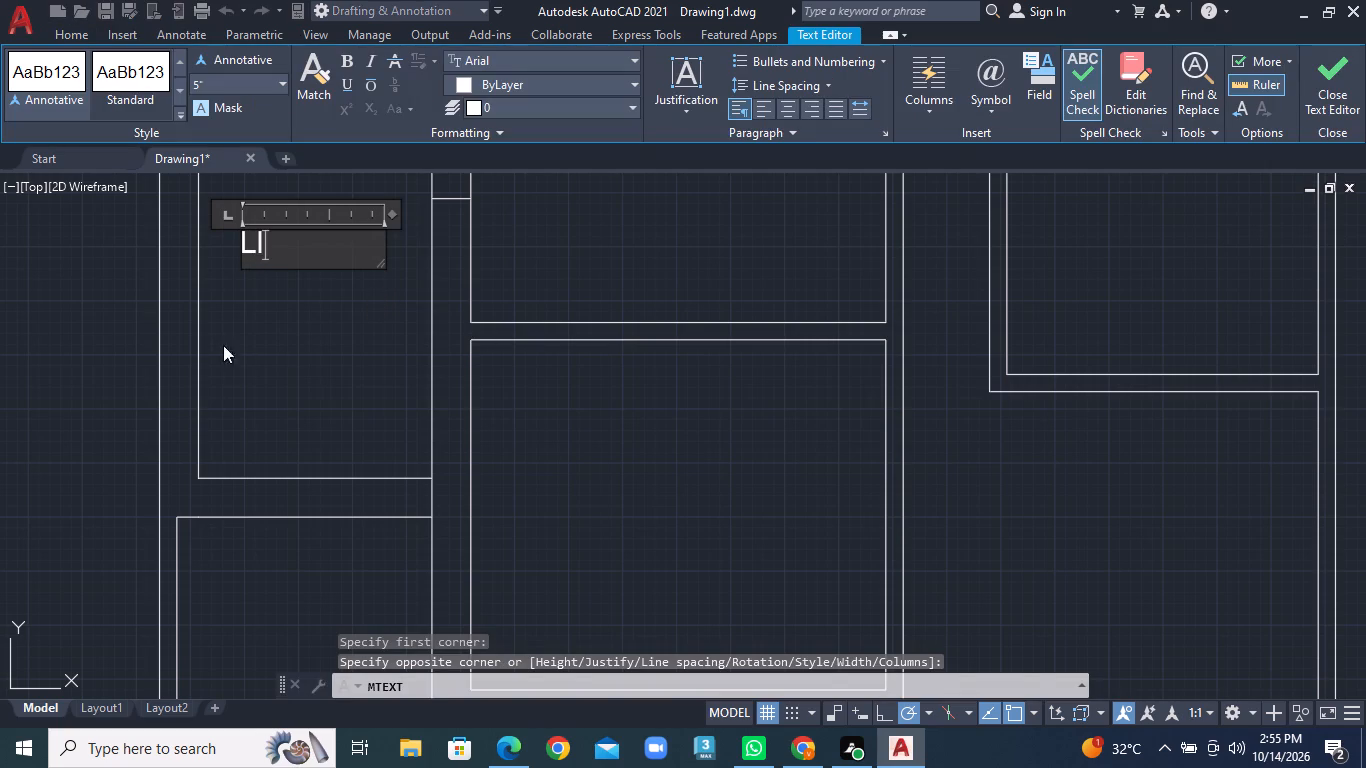
text(FT)
key(Return)
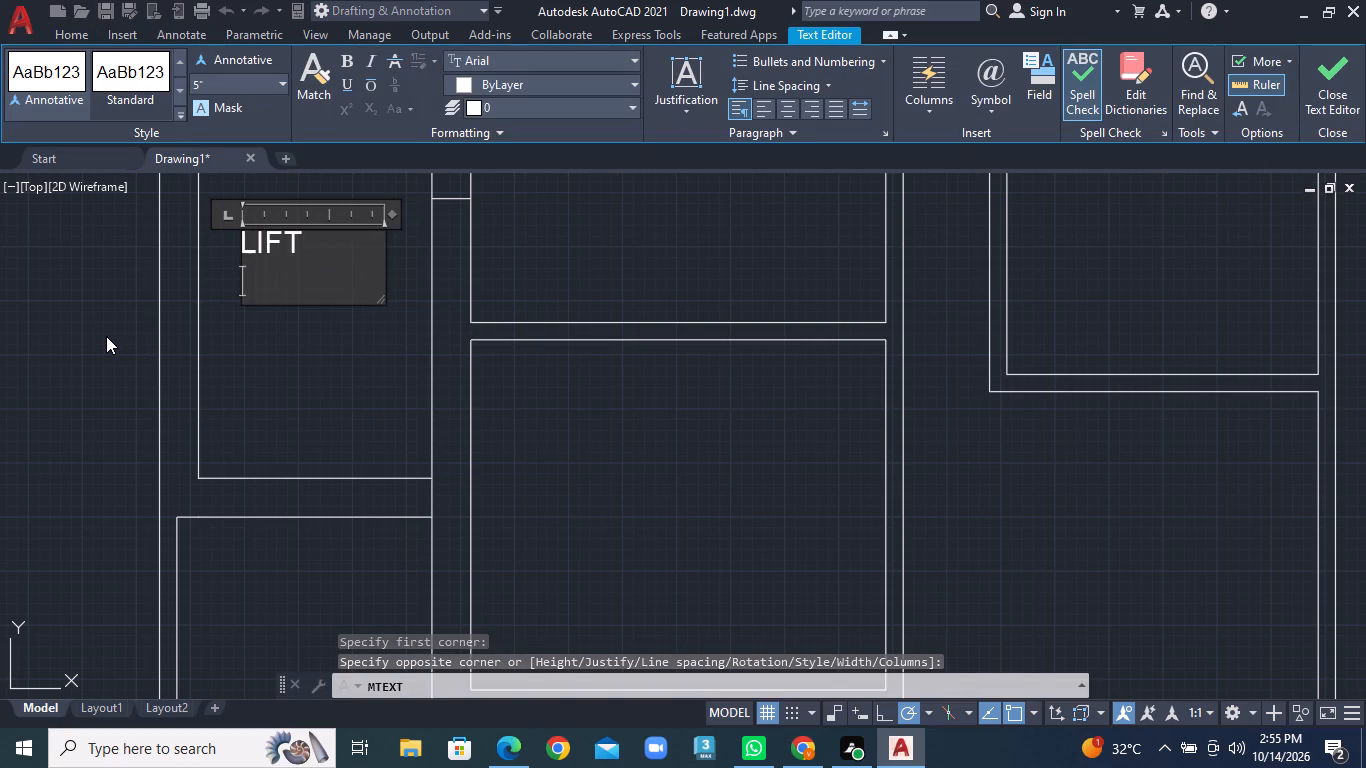
text(4'6)
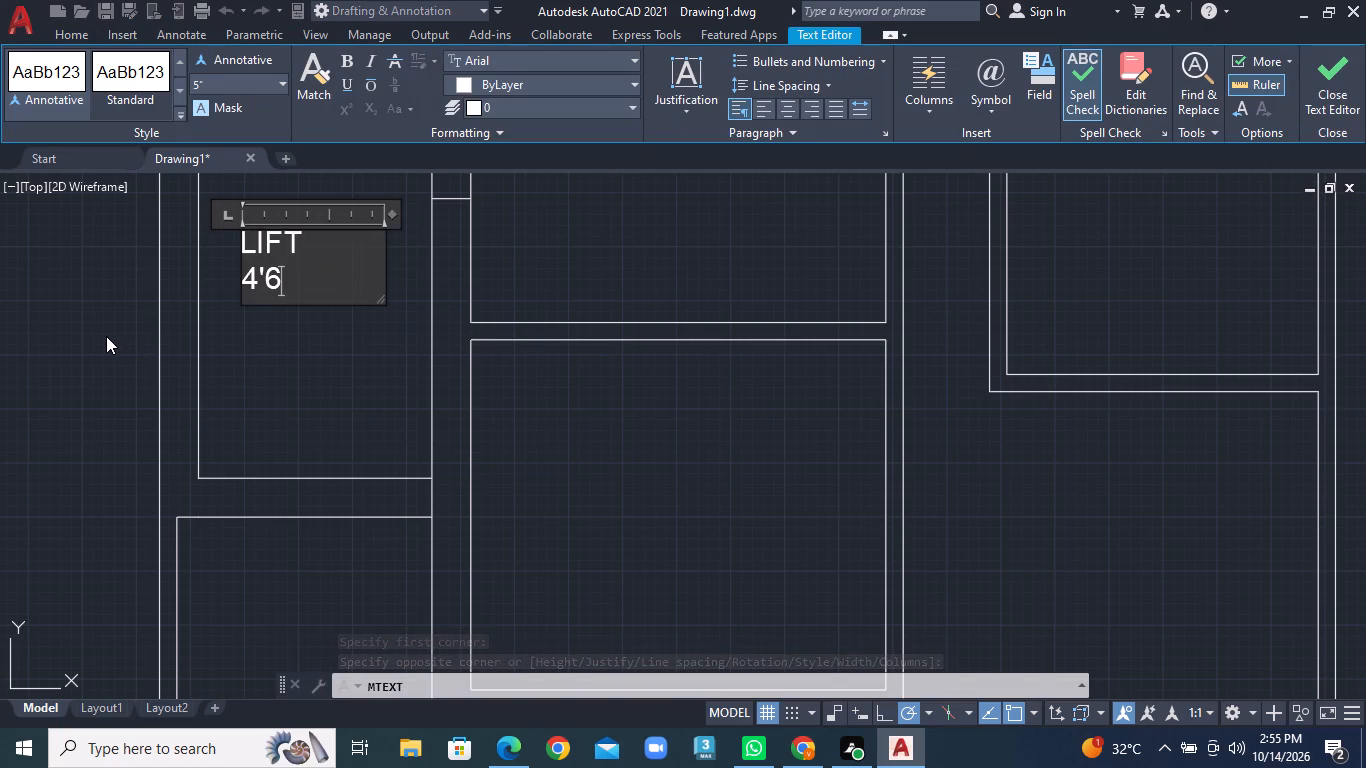
key(shift+quotedbl)
key(x)
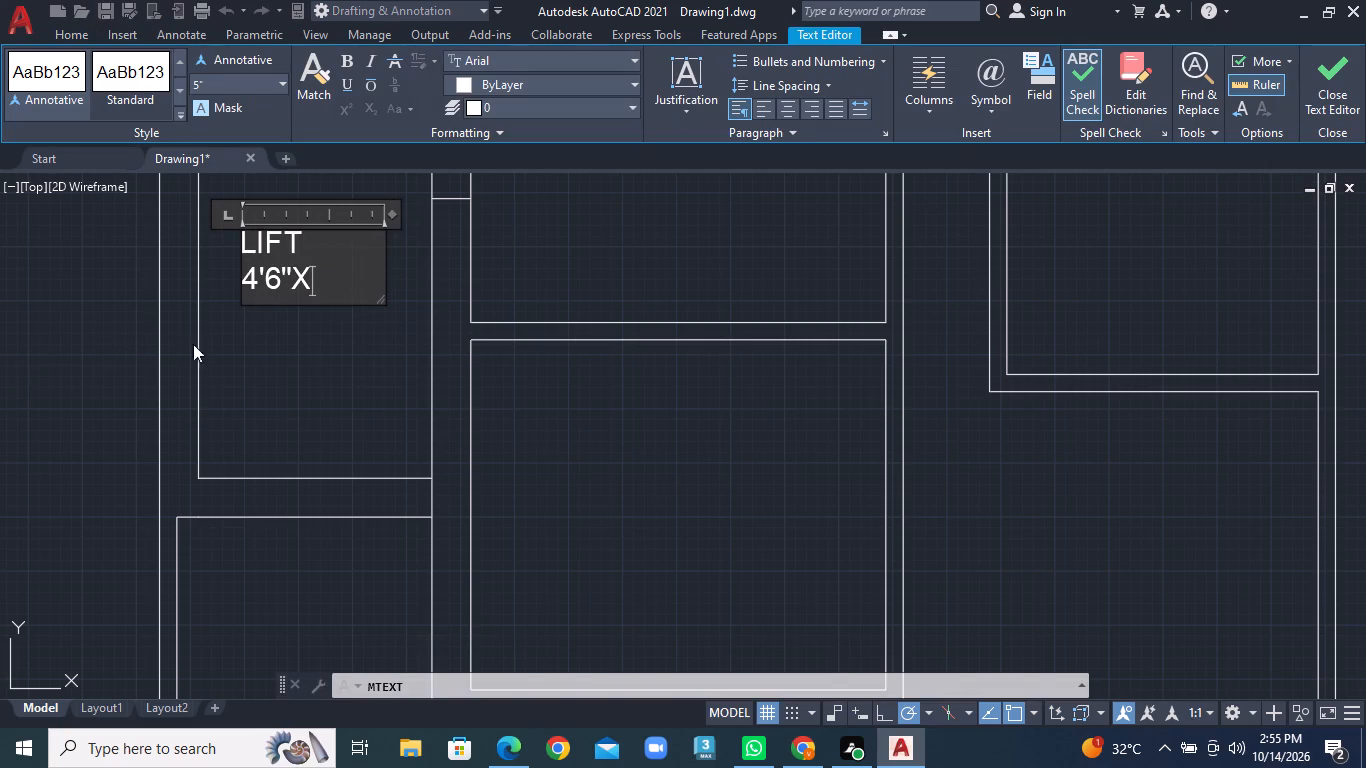
key(6)
text('0)
key(shift+quotedbl)
click(248, 412)
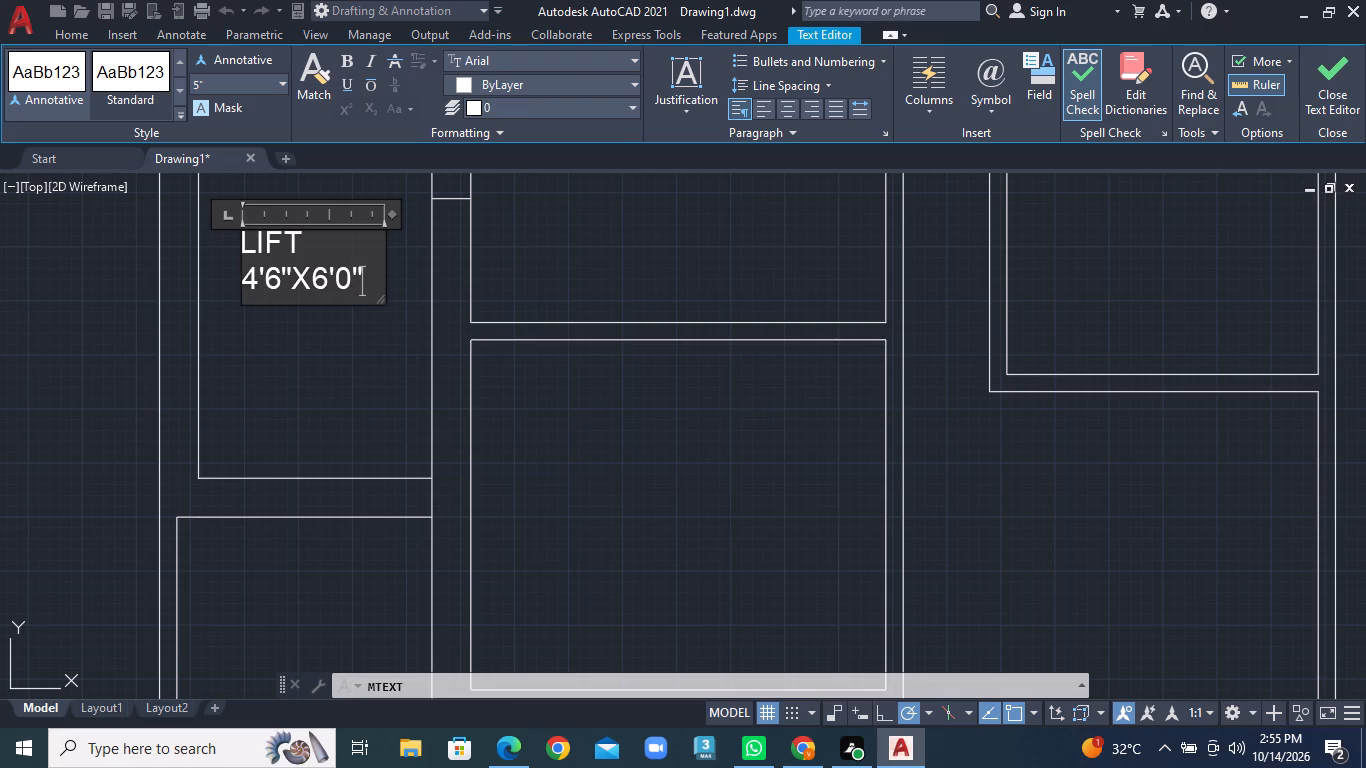
Label the narrow room beside the lift "WASH AREA" with the size 8'0"X3'0" on a second line.
scroll(353, 358, down, 2)
middle_click(353, 358)
middle_drag(334, 363, 270, 427)
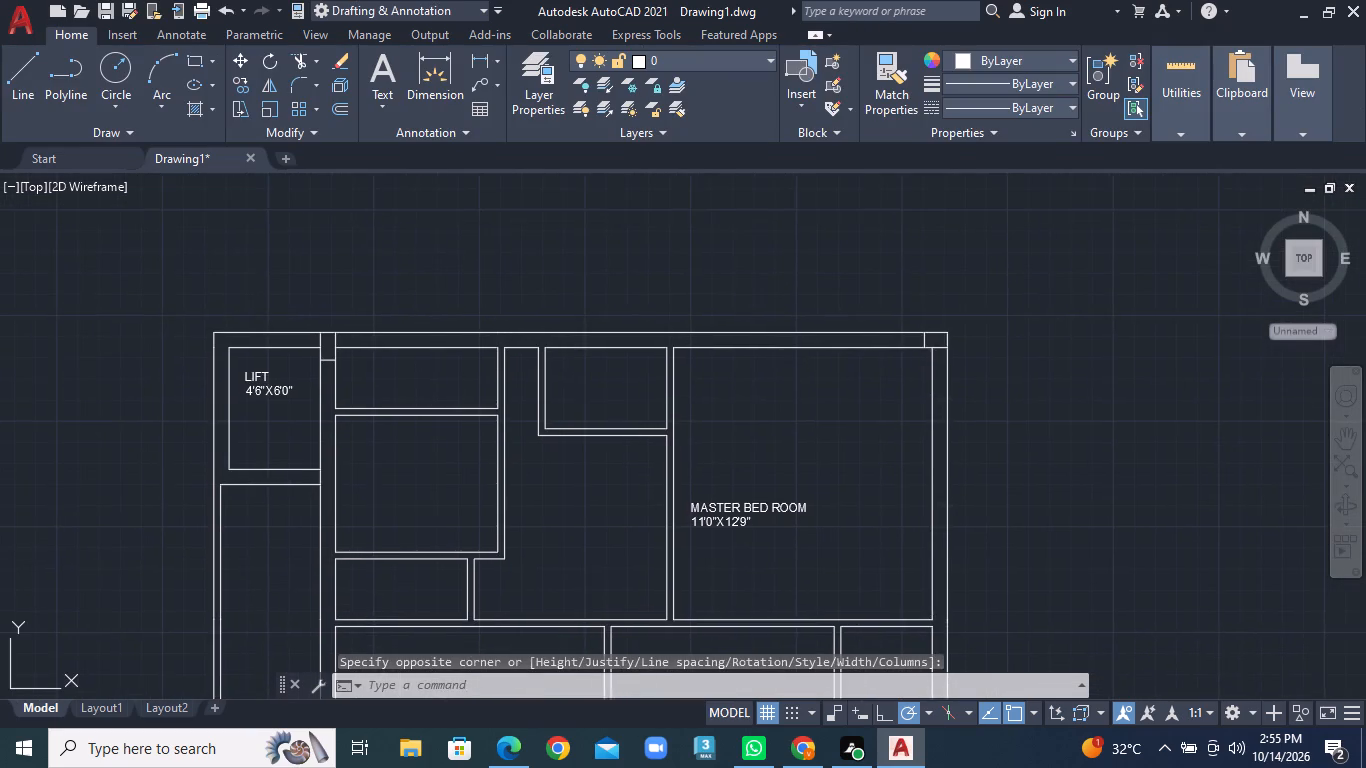
scroll(360, 336, up, 2)
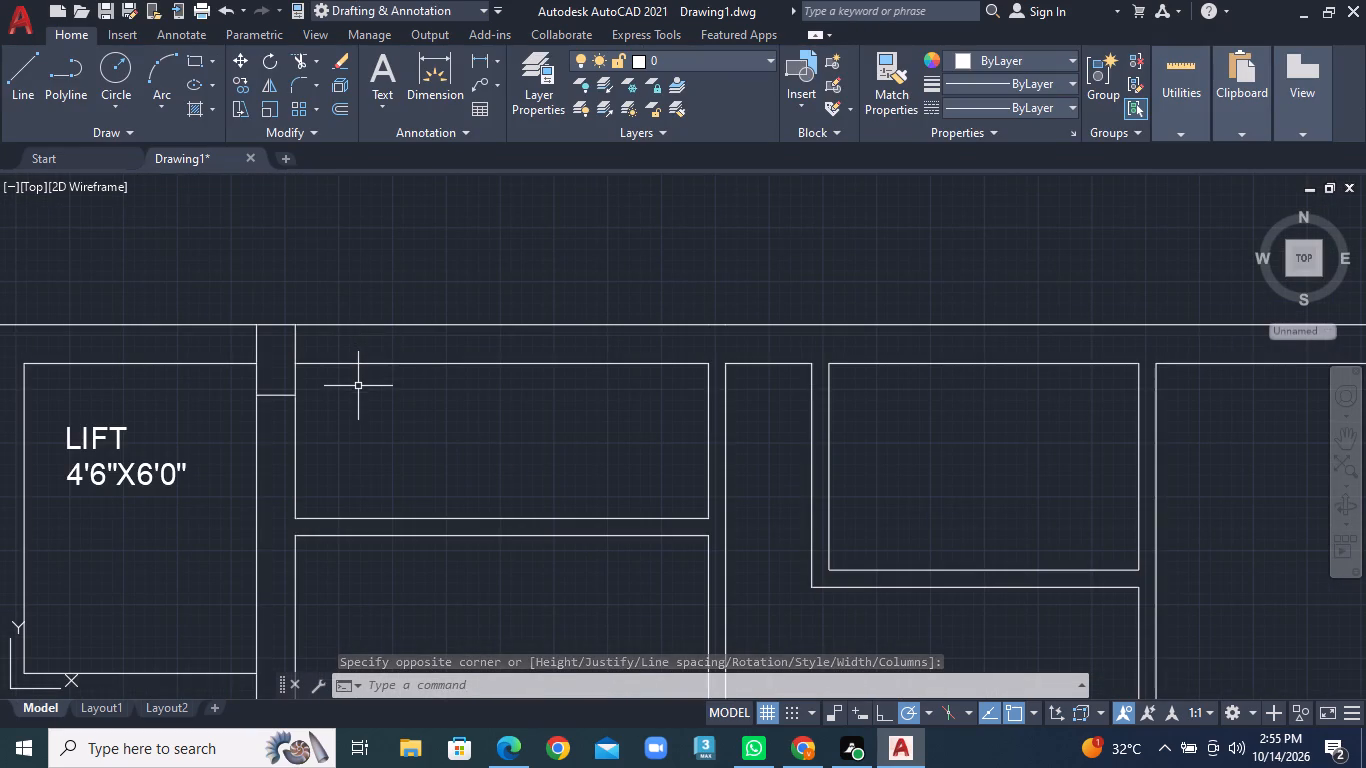
click(370, 100)
click(395, 140)
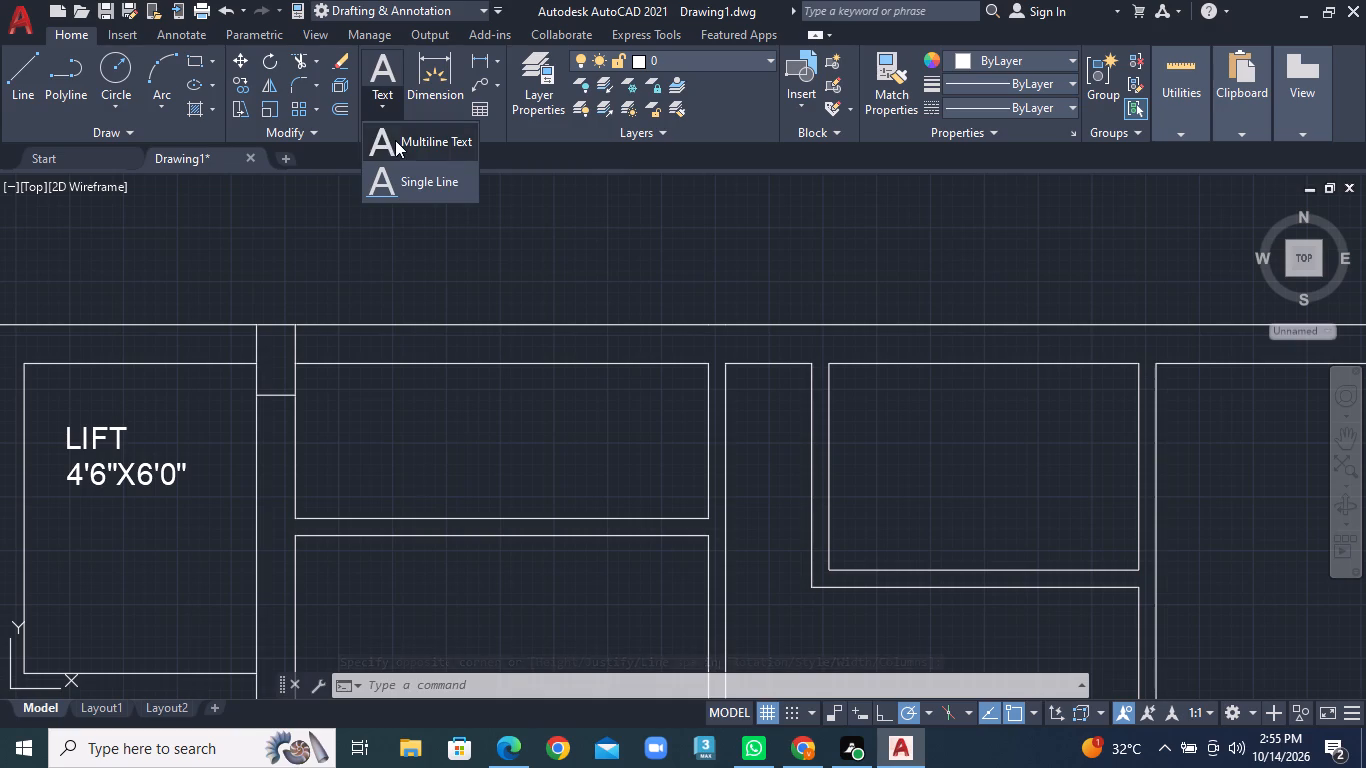
click(336, 393)
click(687, 457)
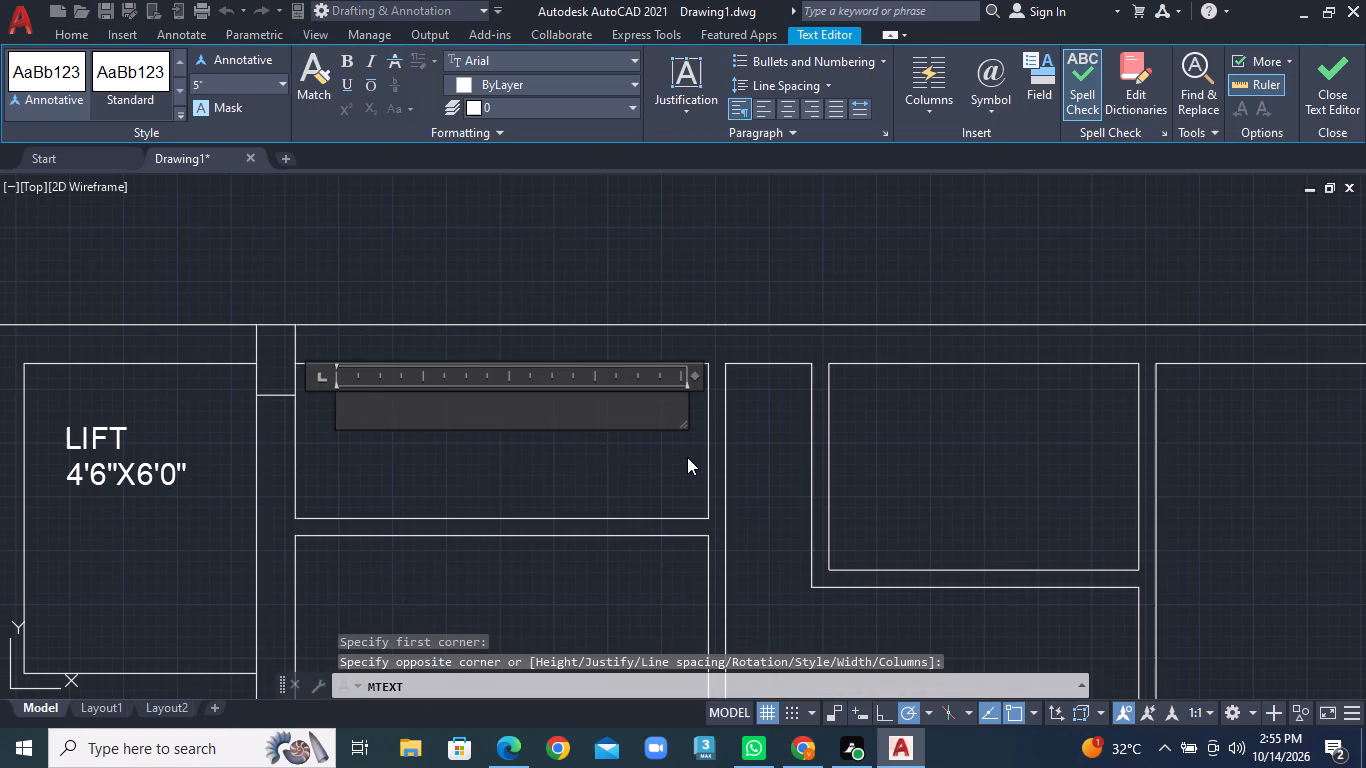
text(WA)
key(a)
key(BackSpace)
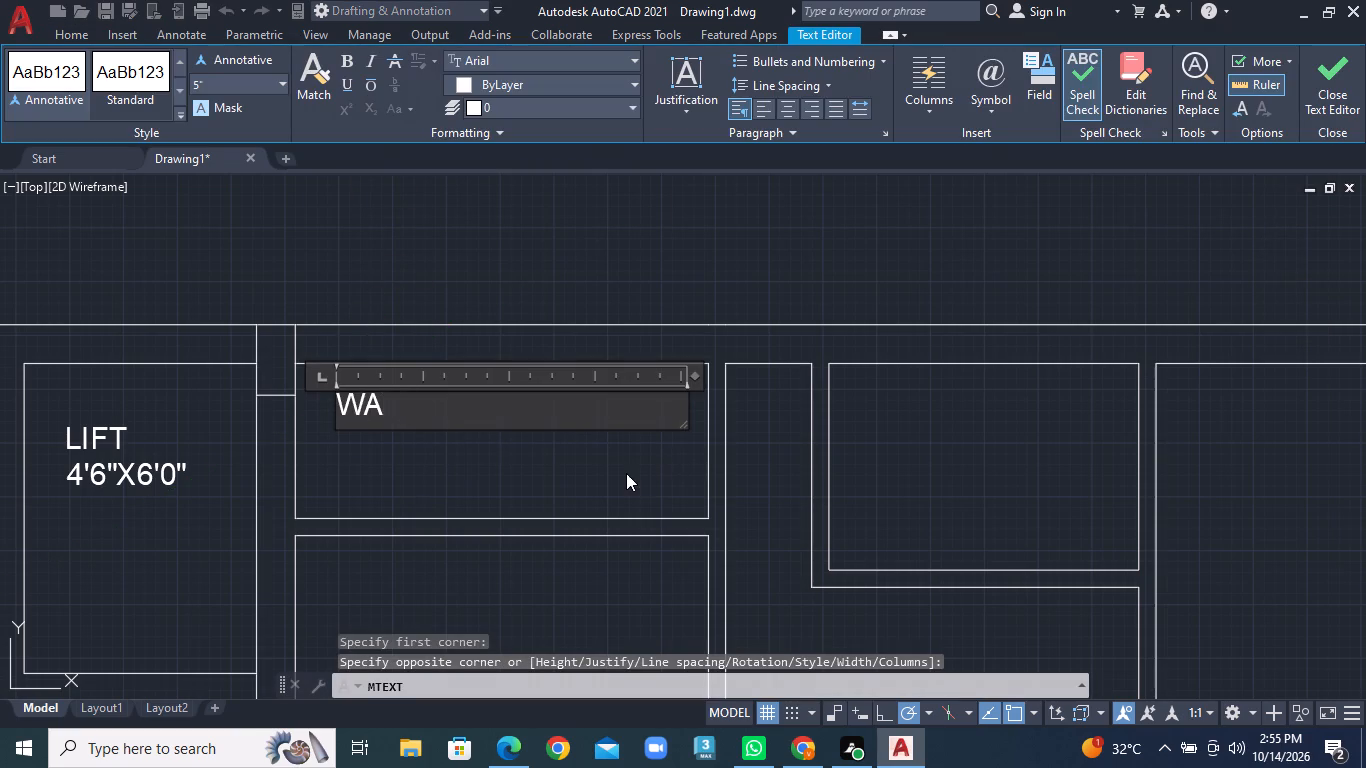
text(SH)
key(space)
text(AREA)
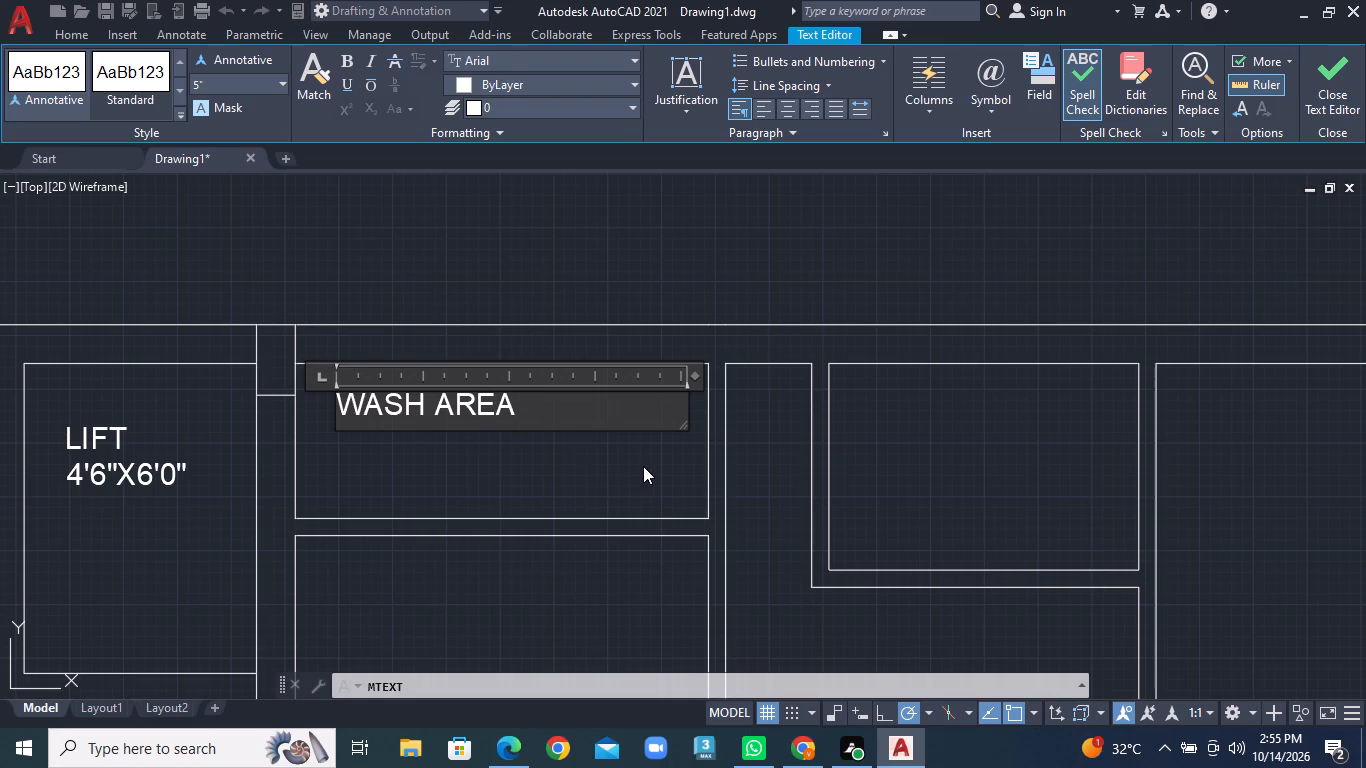
key(Return)
key(8)
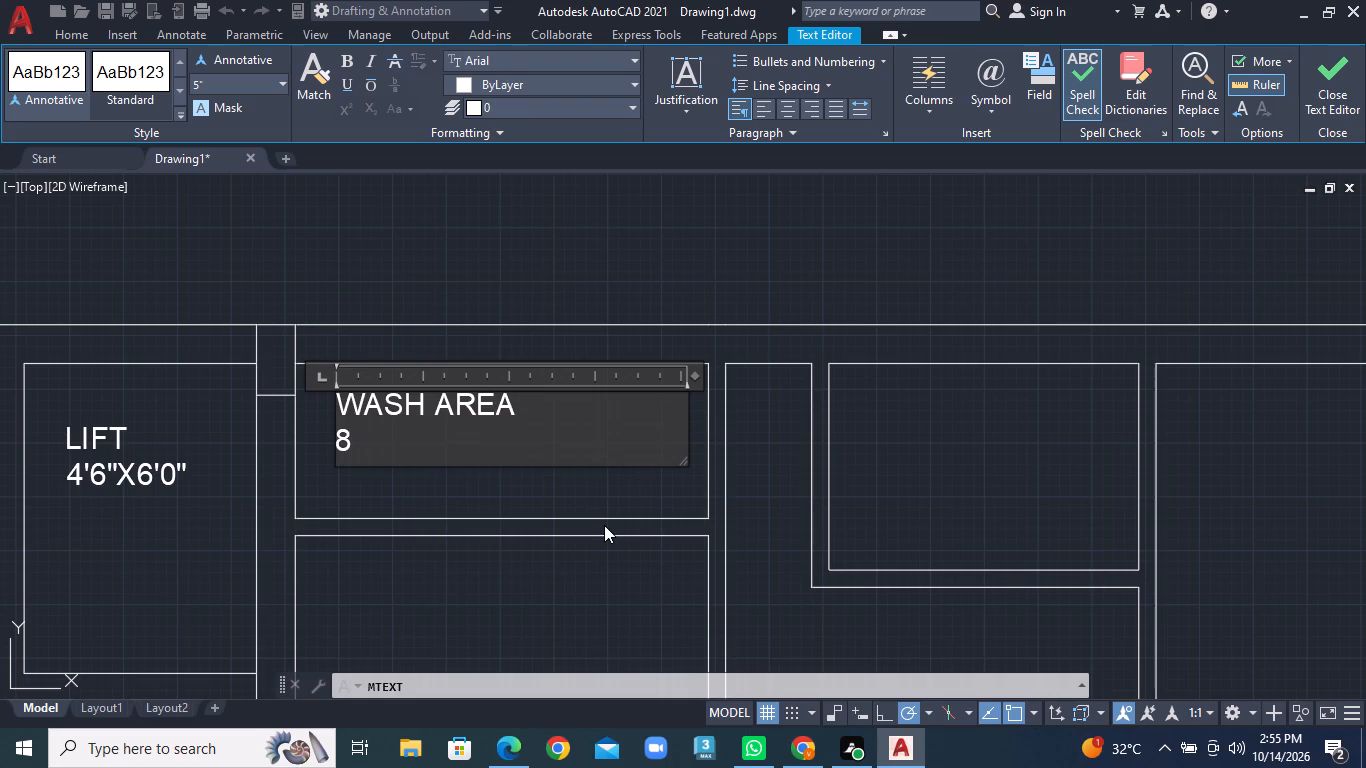
key(0)
key(shift+quotedbl)
key(BackSpace)
key(BackSpace)
text('0")
key(x)
text(3')
text(0")
click(856, 443)
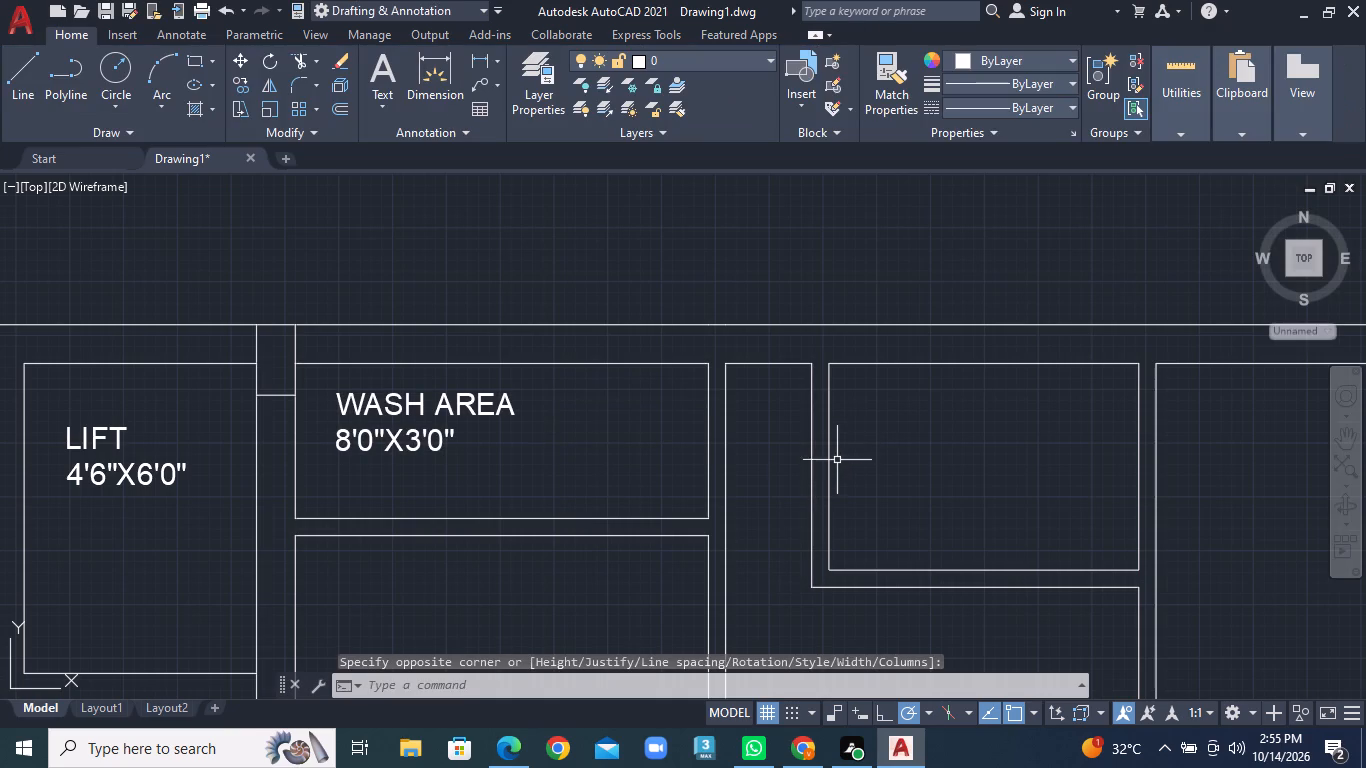
Draw a short line across the partition below the wash area, near its east end, as a door jamb.
middle_drag(569, 462, 488, 365)
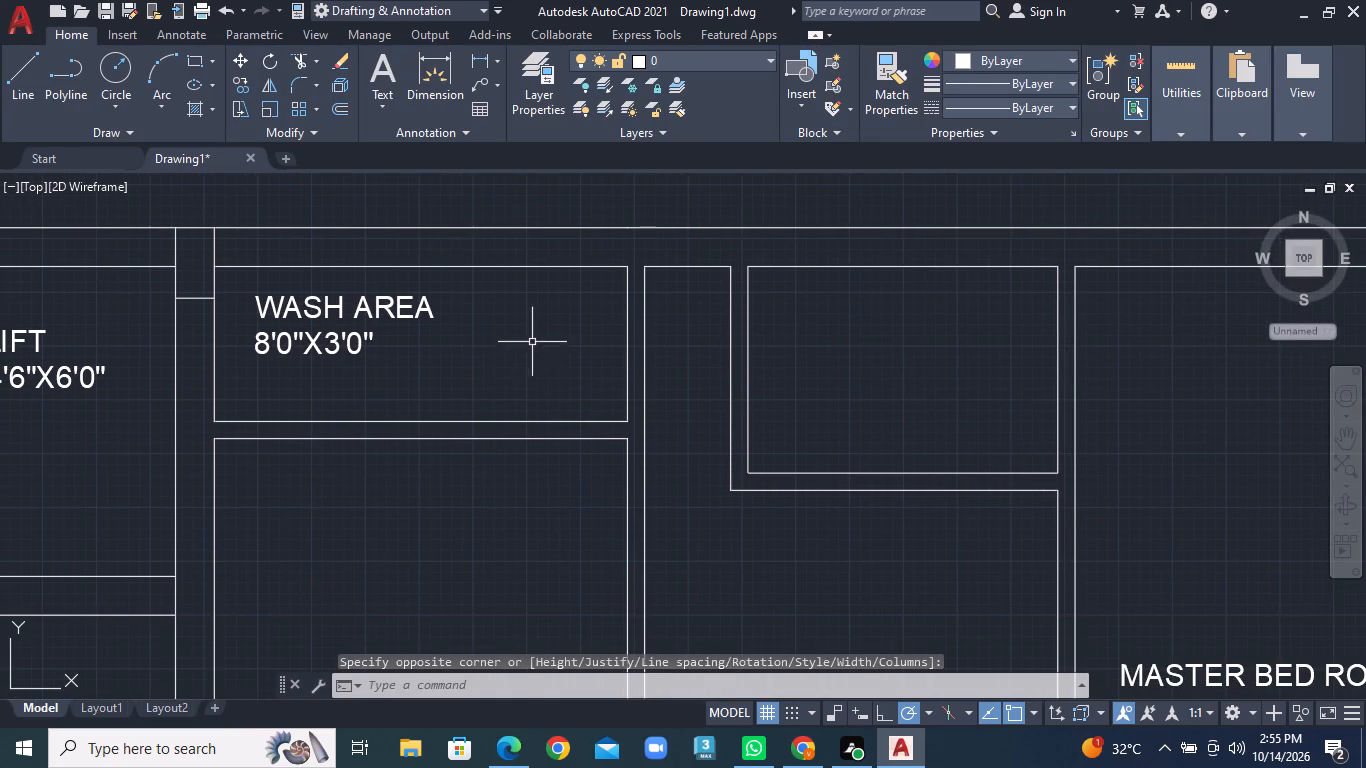
scroll(492, 463, down, 1)
middle_drag(497, 479, 584, 351)
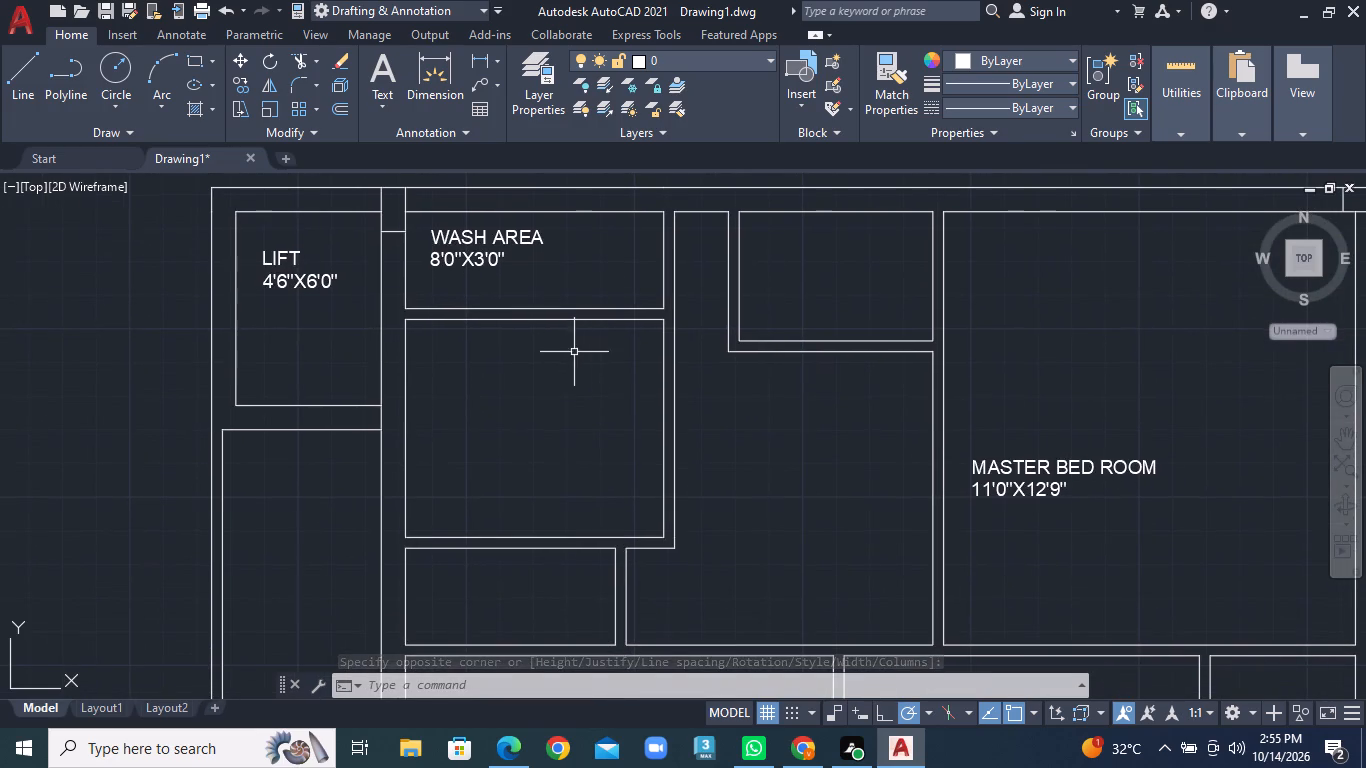
click(25, 83)
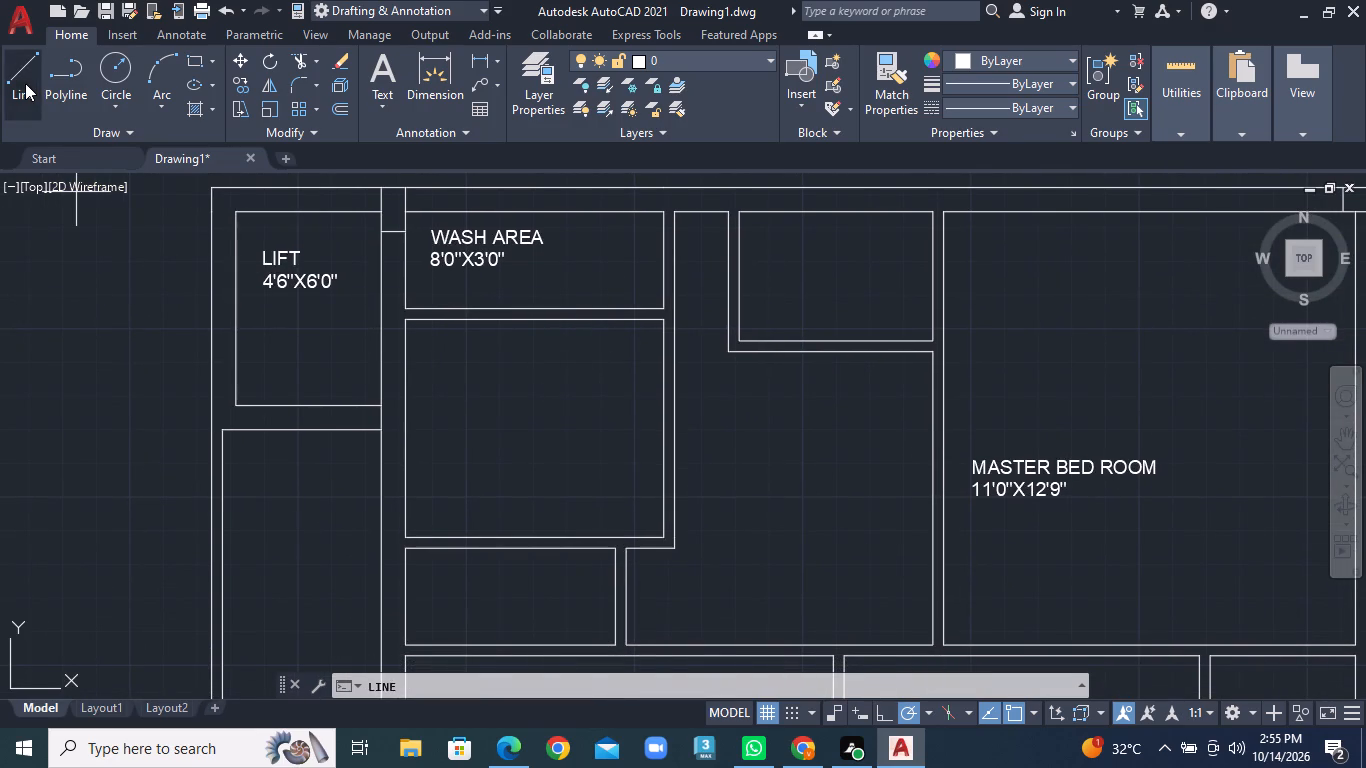
scroll(549, 299, up, 1)
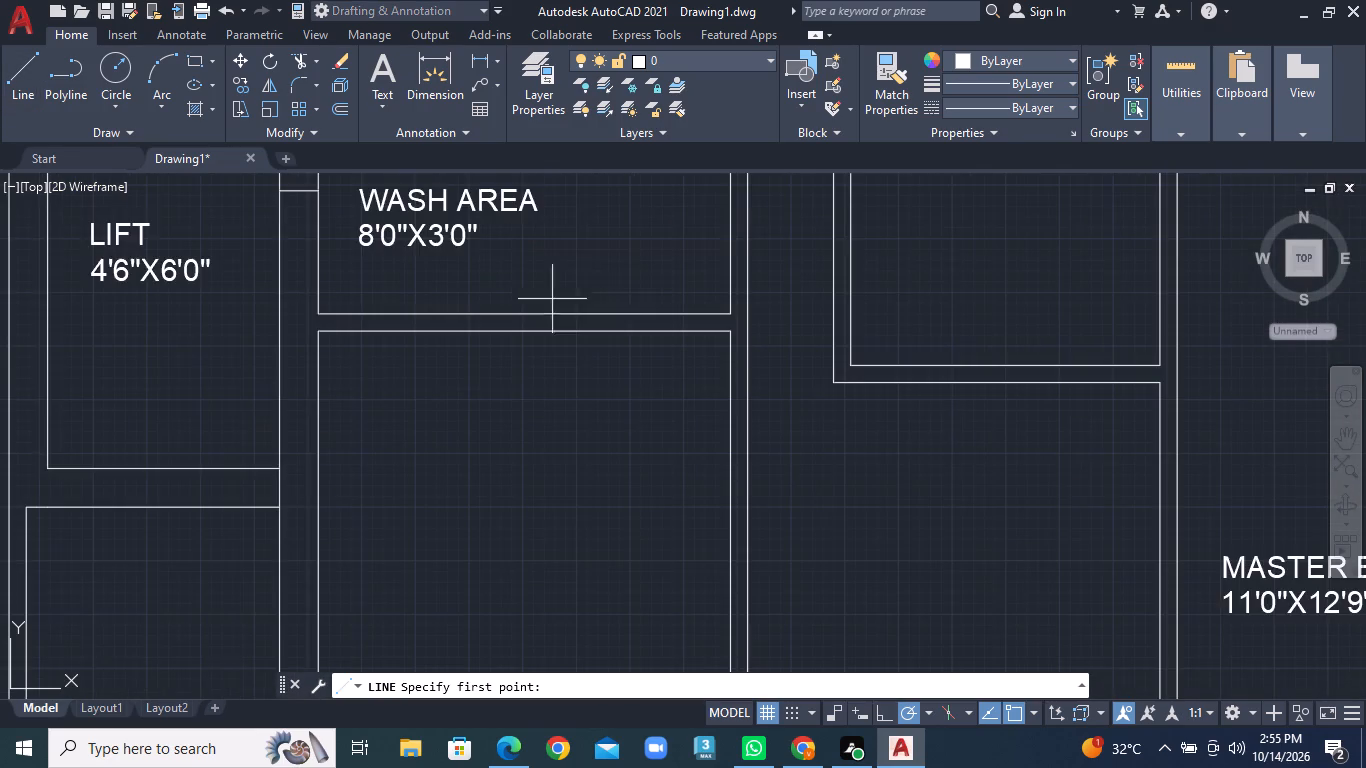
middle_drag(607, 305, 598, 416)
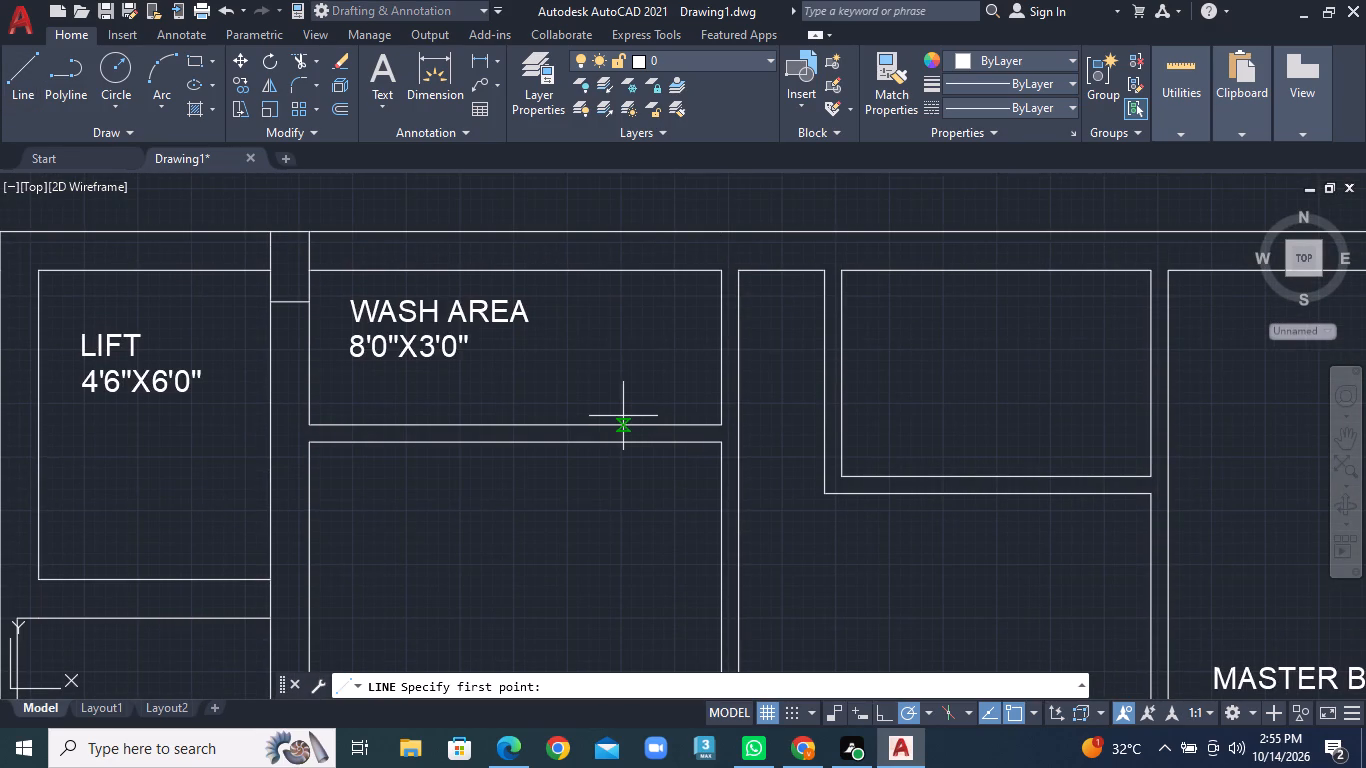
scroll(623, 416, up, 1)
click(682, 425)
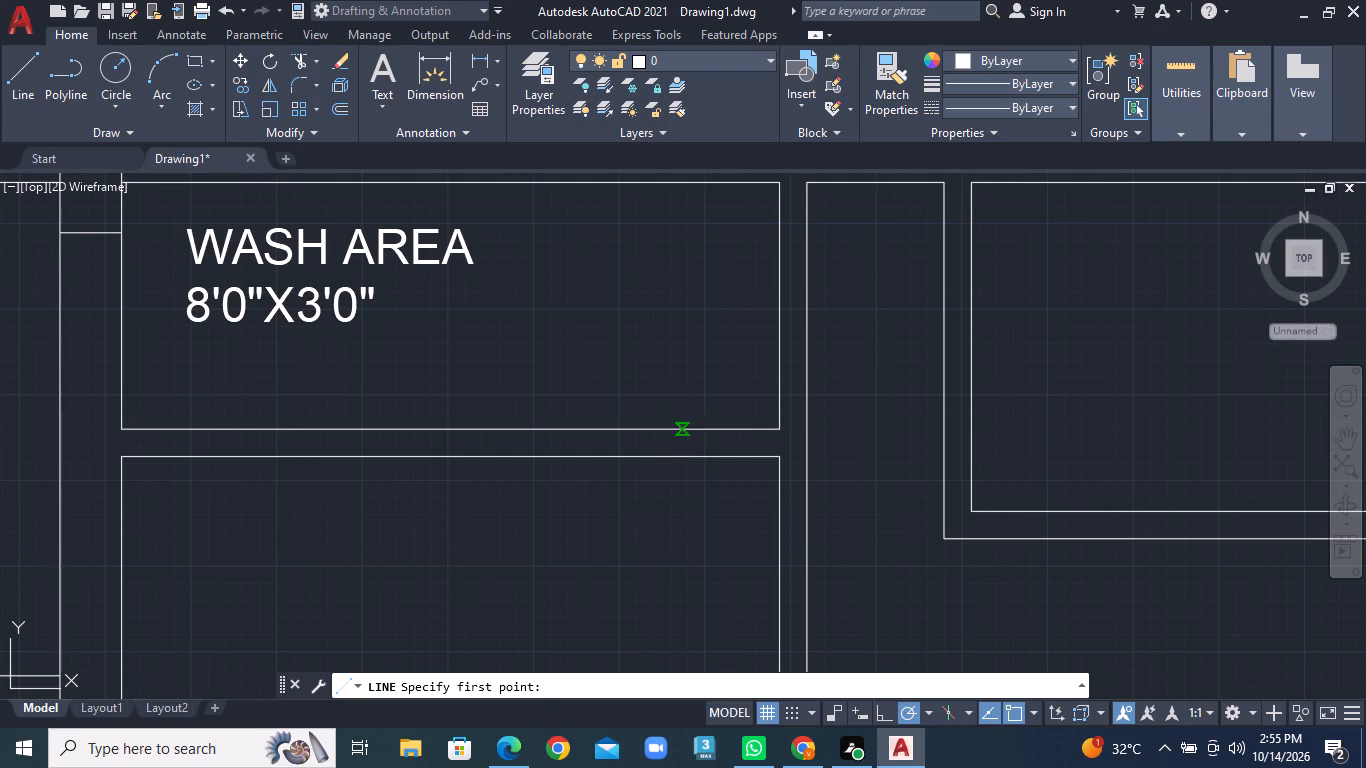
click(681, 450)
right_click(681, 450)
click(690, 460)
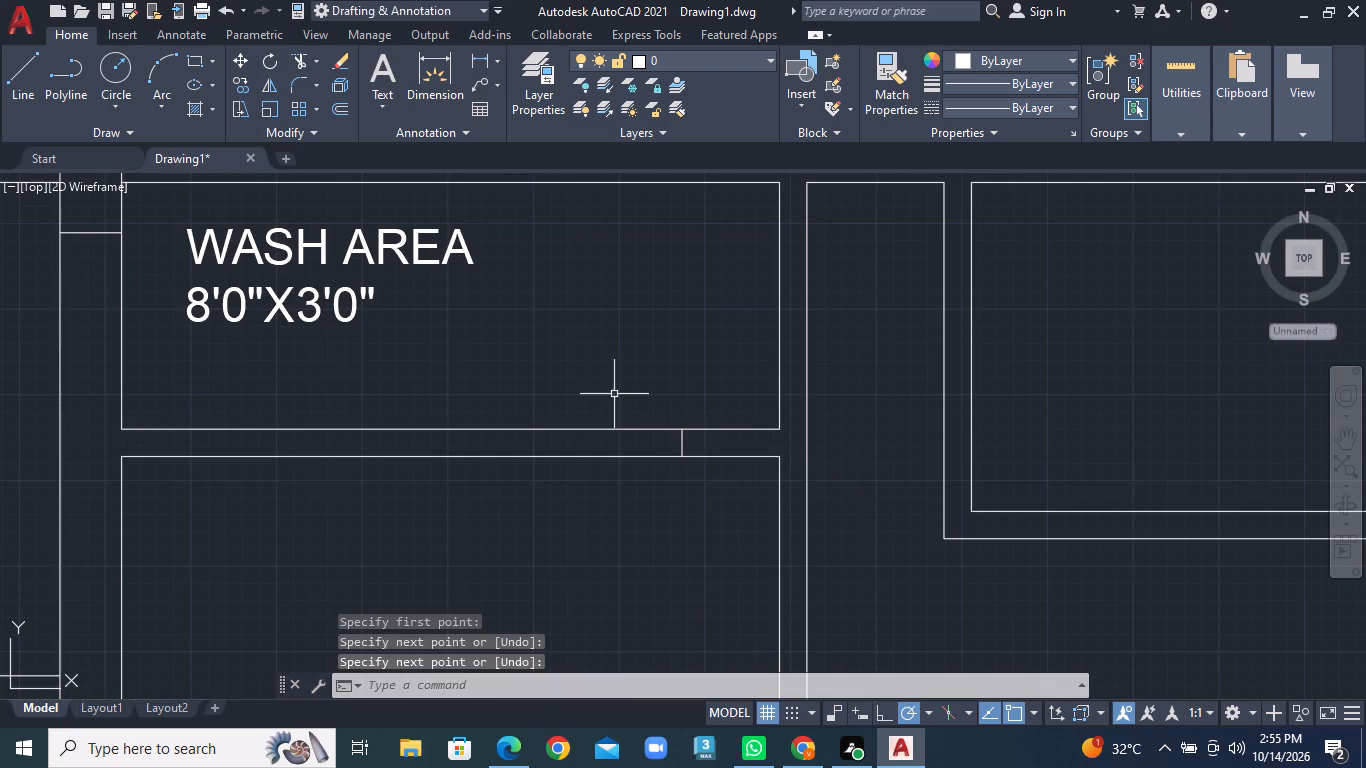
Offset the jamb line 2'6" westward along the partition to mark the door width.
click(351, 104)
key(2)
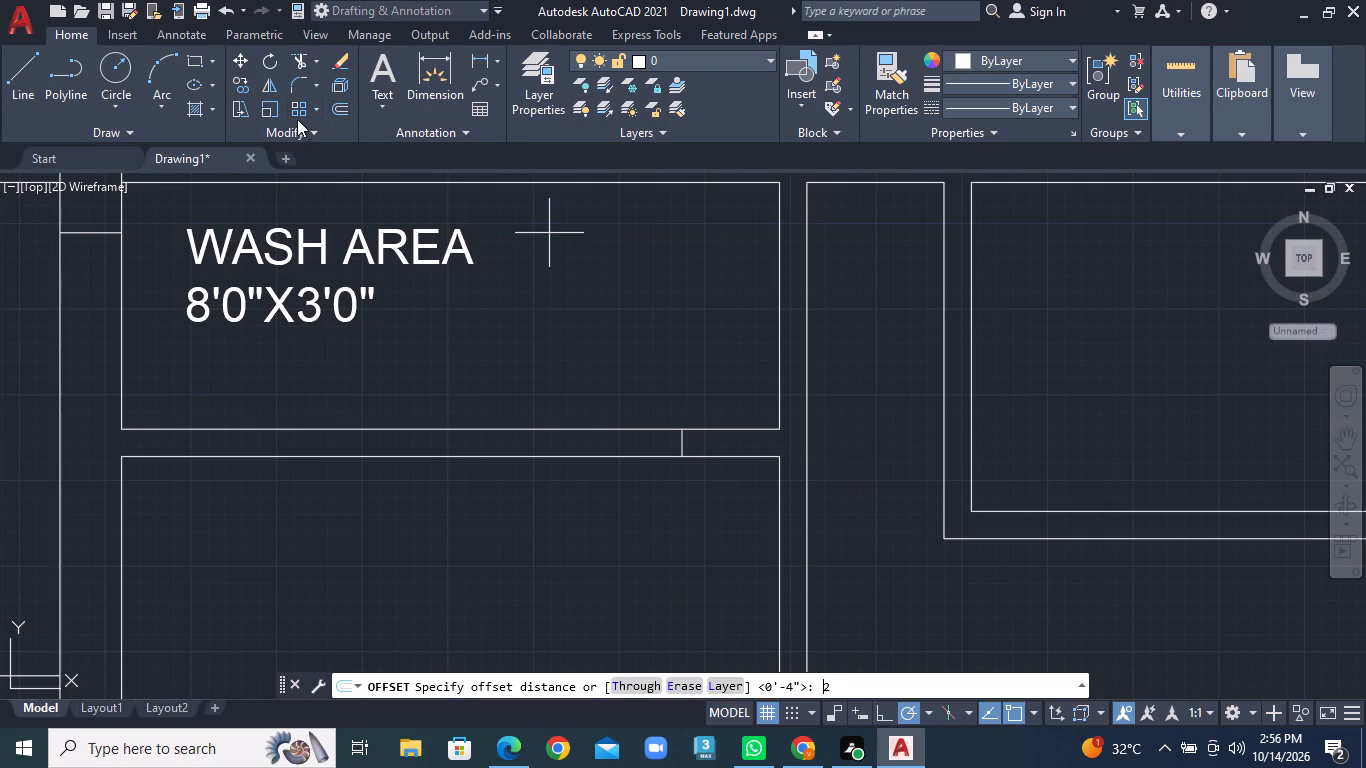
key(apostrophe)
key(3)
key(BackSpace)
key(6)
key(shift+quotedbl)
key(Return)
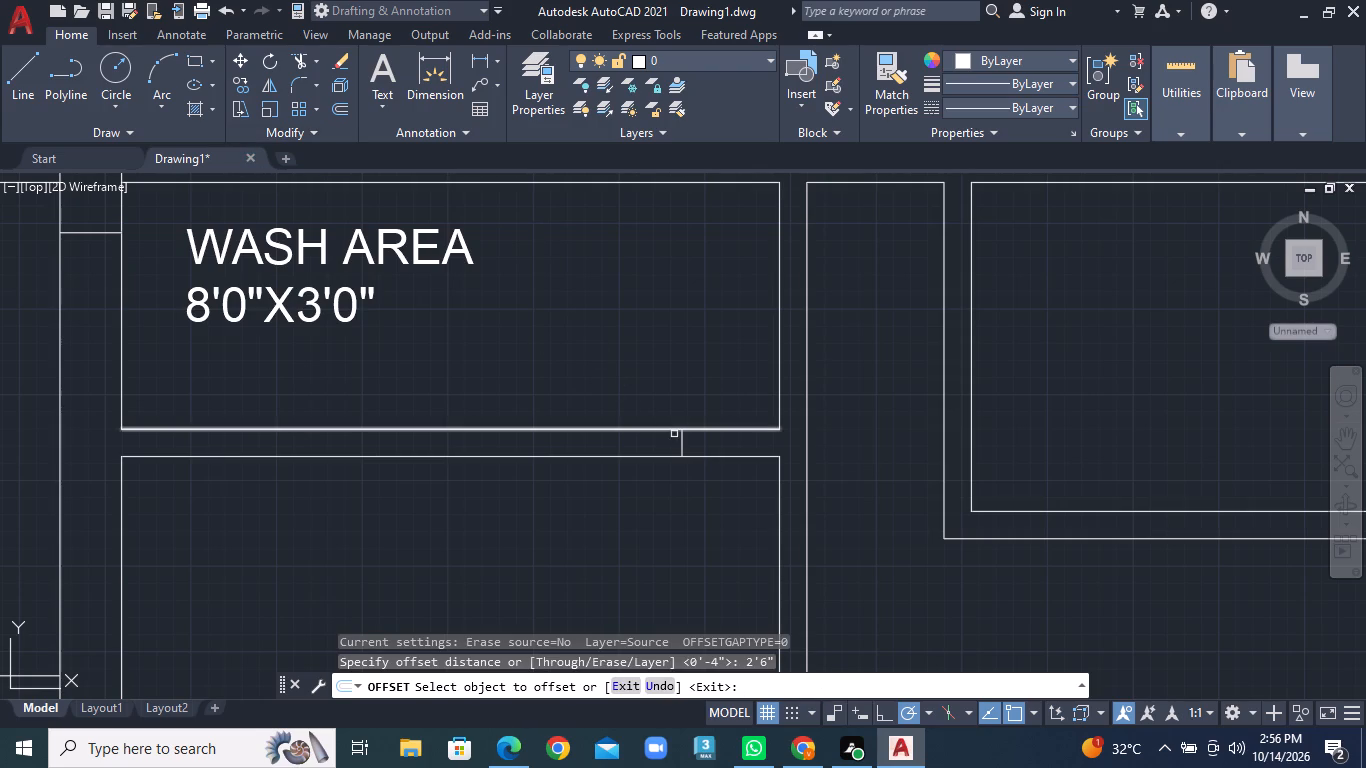
click(683, 442)
click(543, 419)
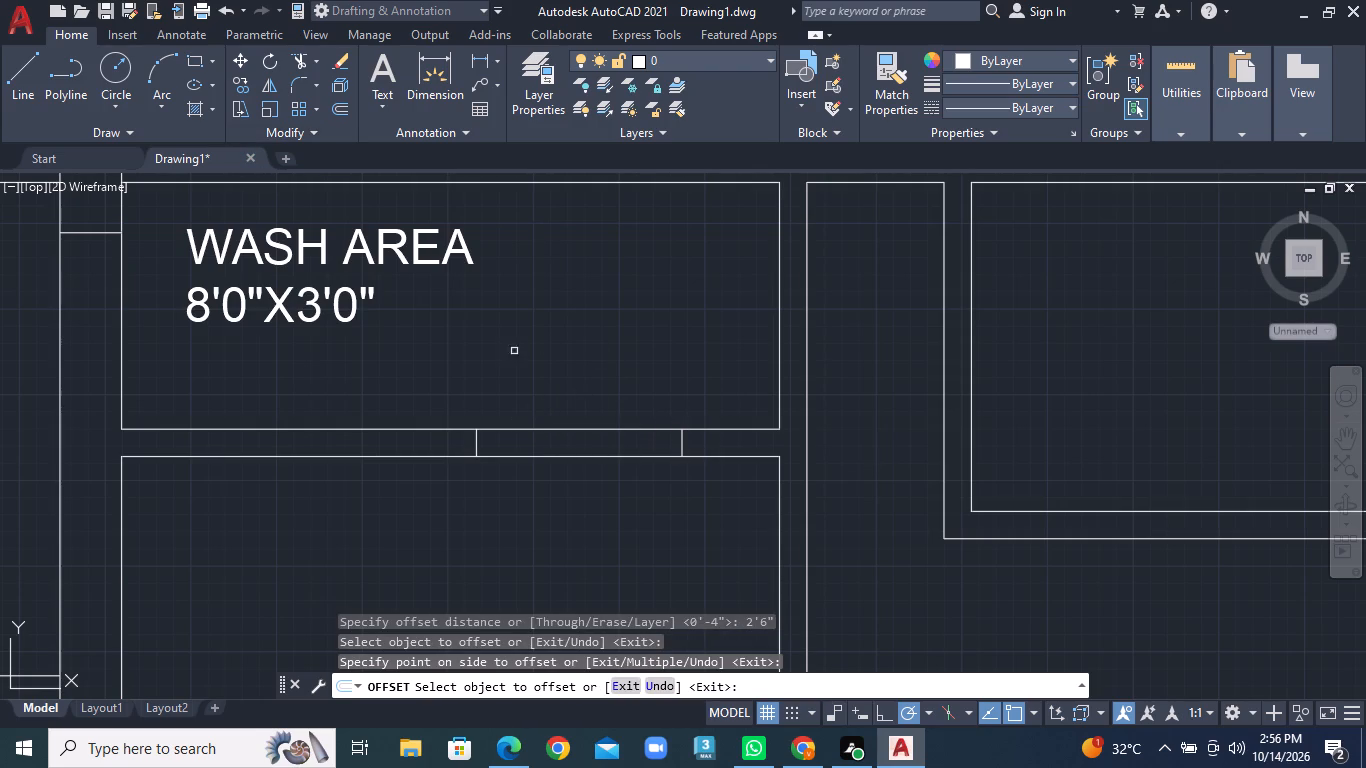
Trim both partition lines between the two jamb lines to open the doorway below the wash area.
click(317, 62)
click(336, 87)
click(557, 388)
click(563, 512)
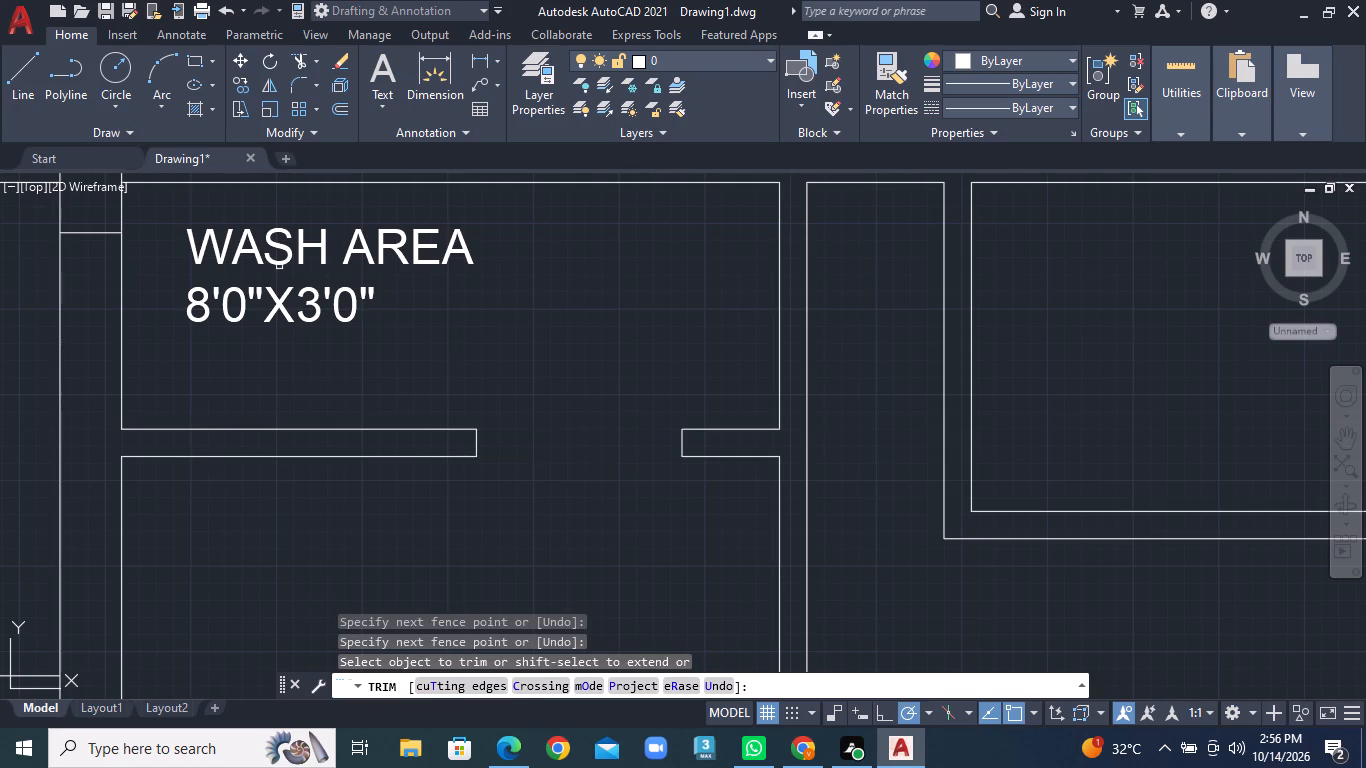
Draw a 2' by 1" door leaf hanging south from the doorway's east jamb, closing its outline at the jamb.
click(22, 84)
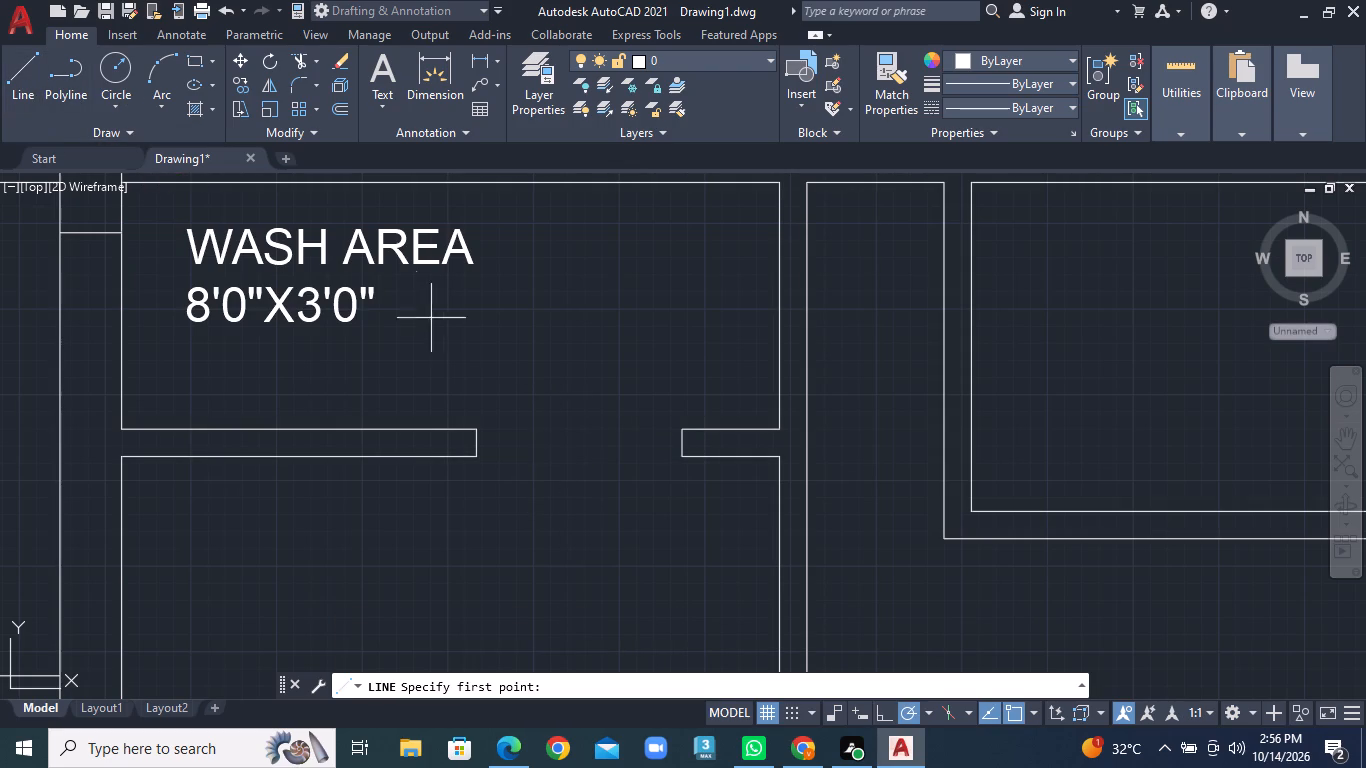
scroll(653, 436, up, 1)
middle_drag(636, 428, 619, 295)
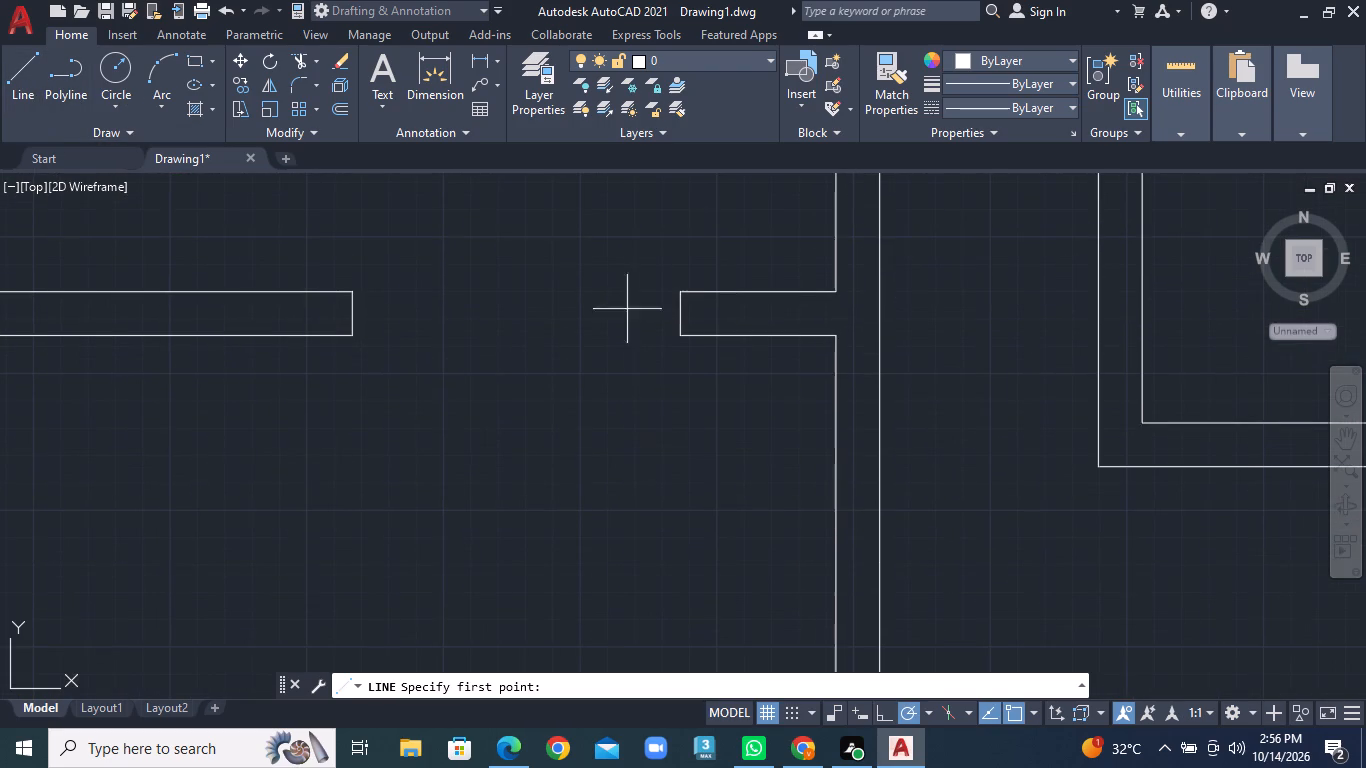
scroll(638, 340, down, 1)
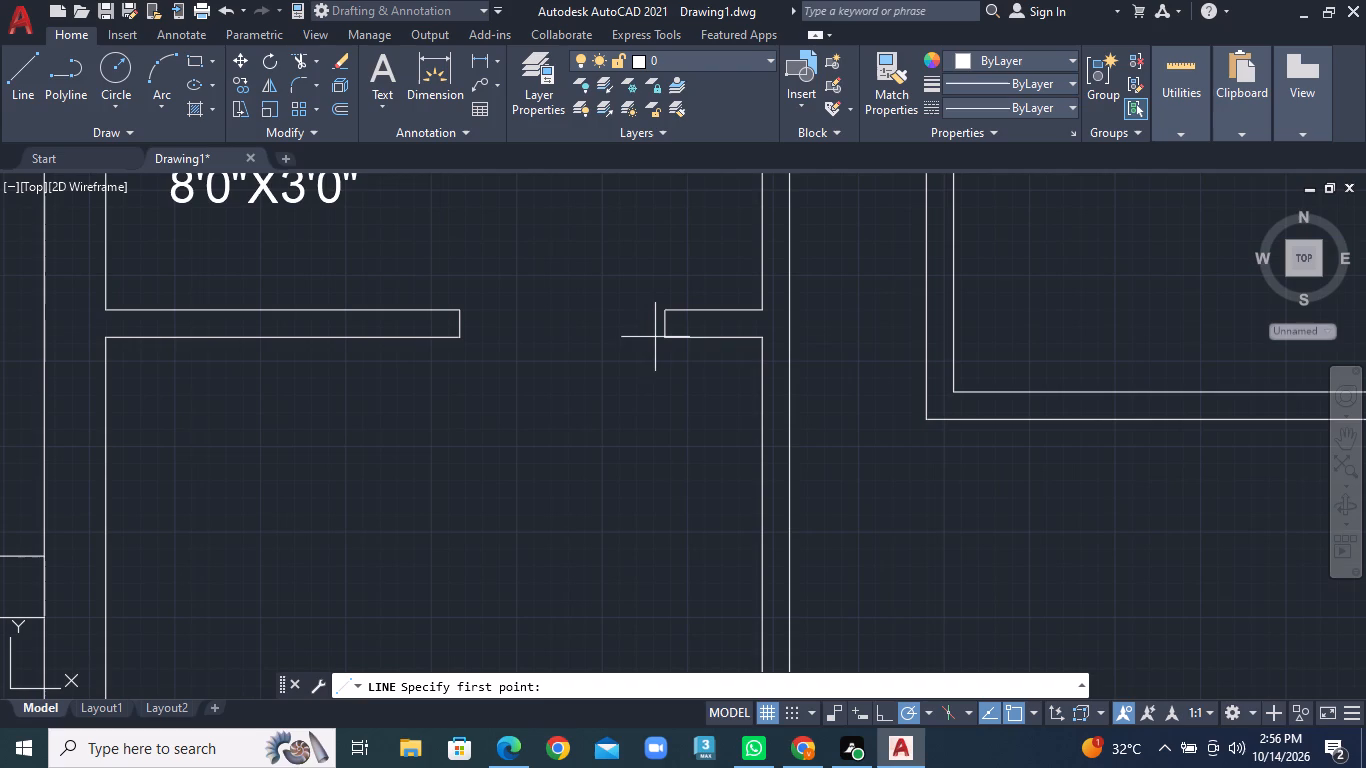
click(657, 334)
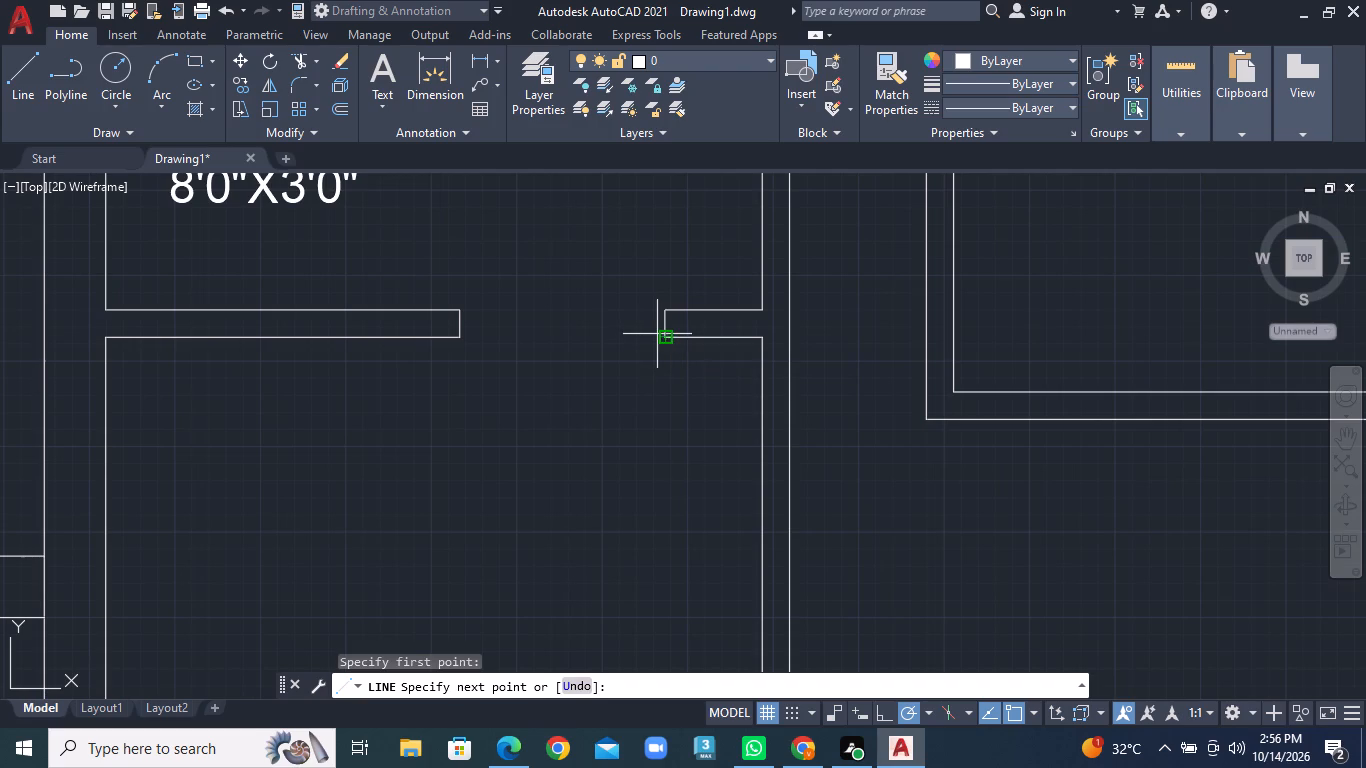
key(1)
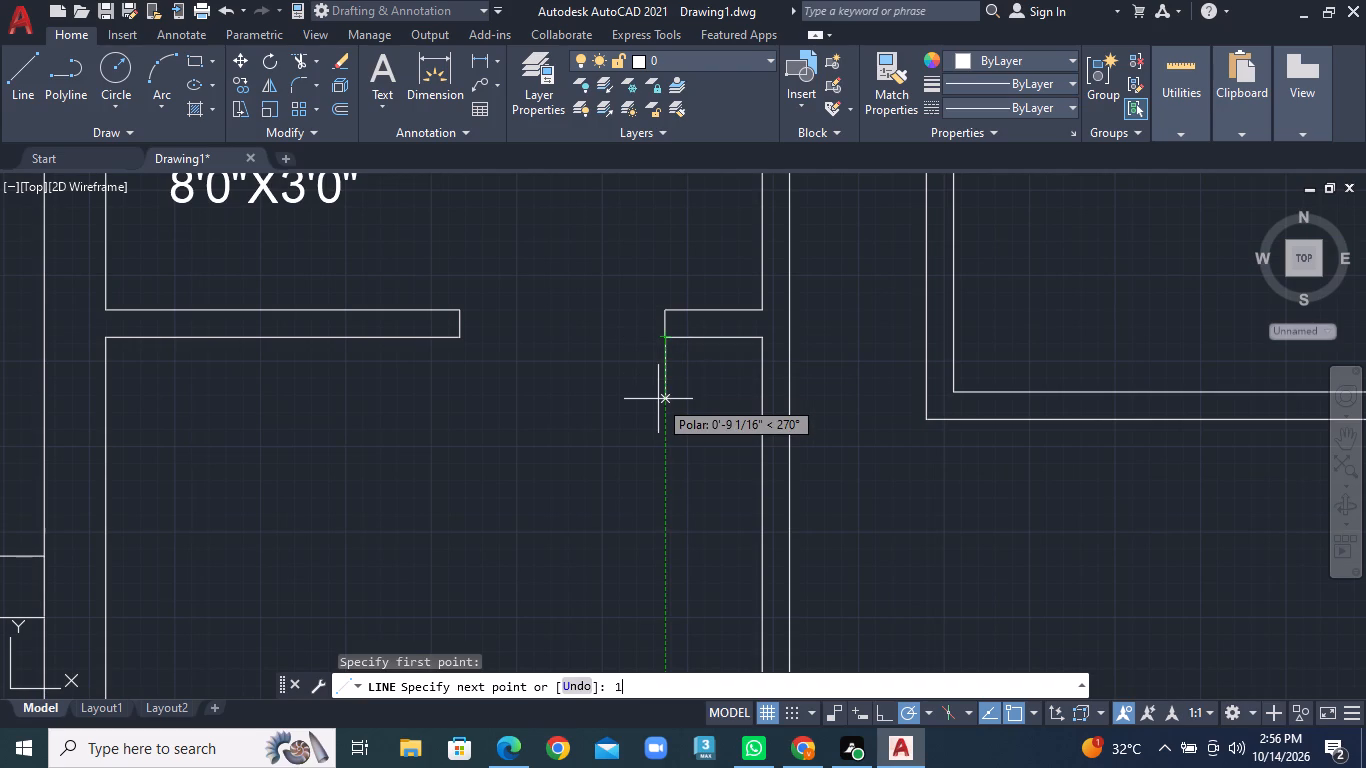
key(BackSpace)
text(2')
key(Return)
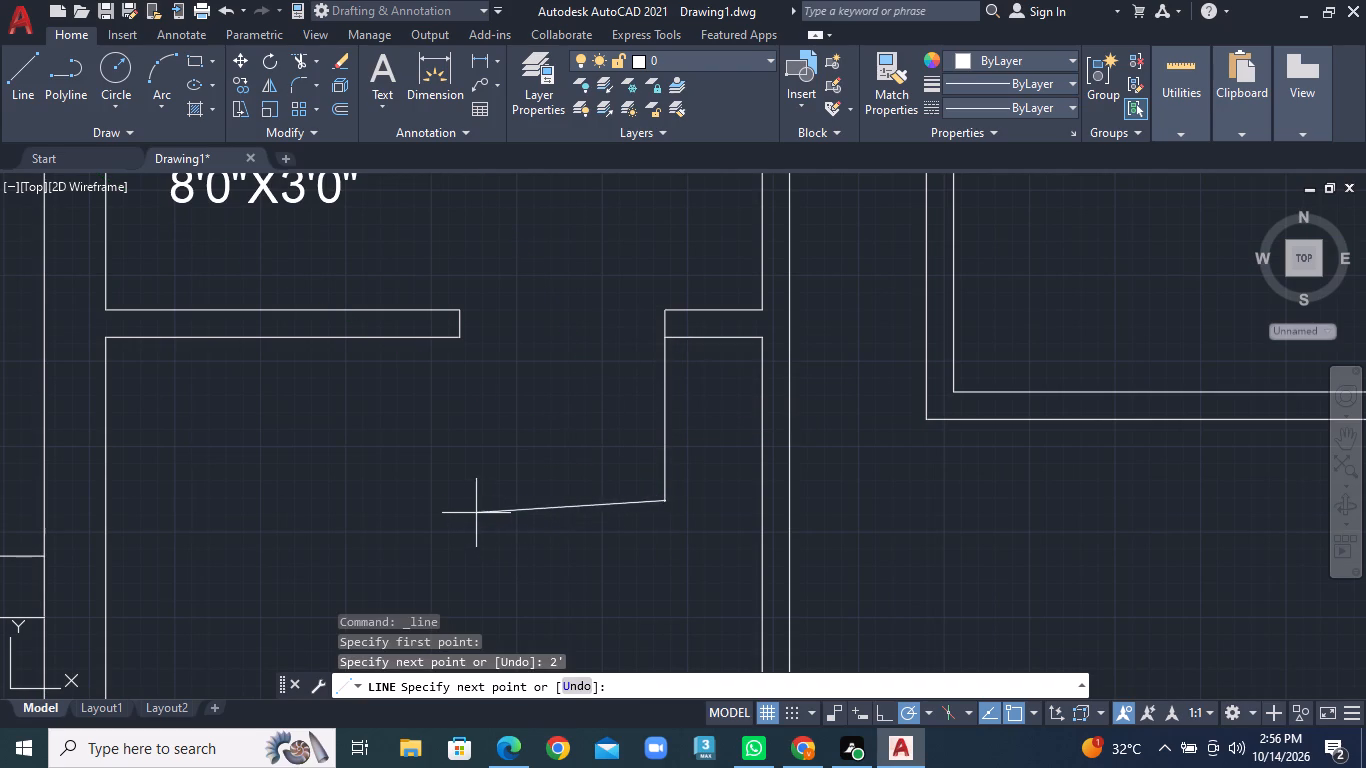
text(1")
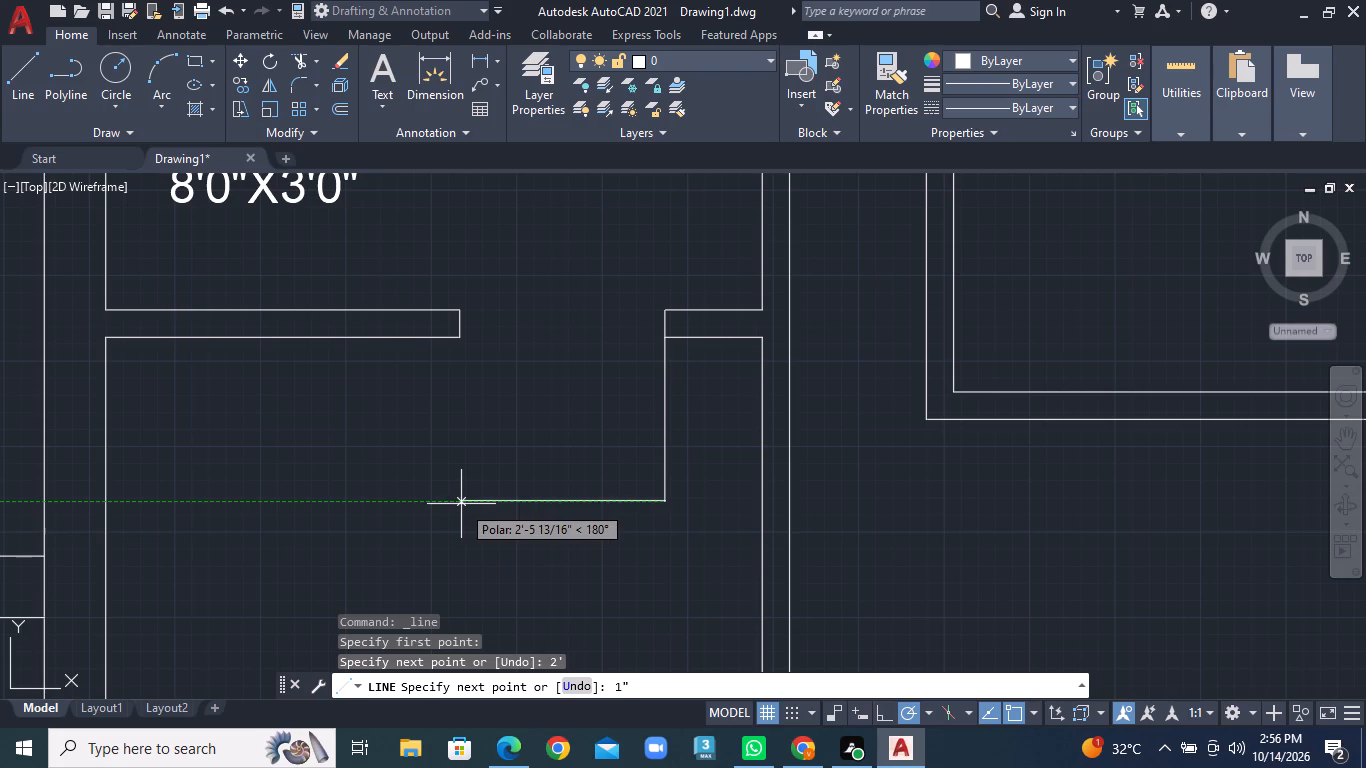
key(Return)
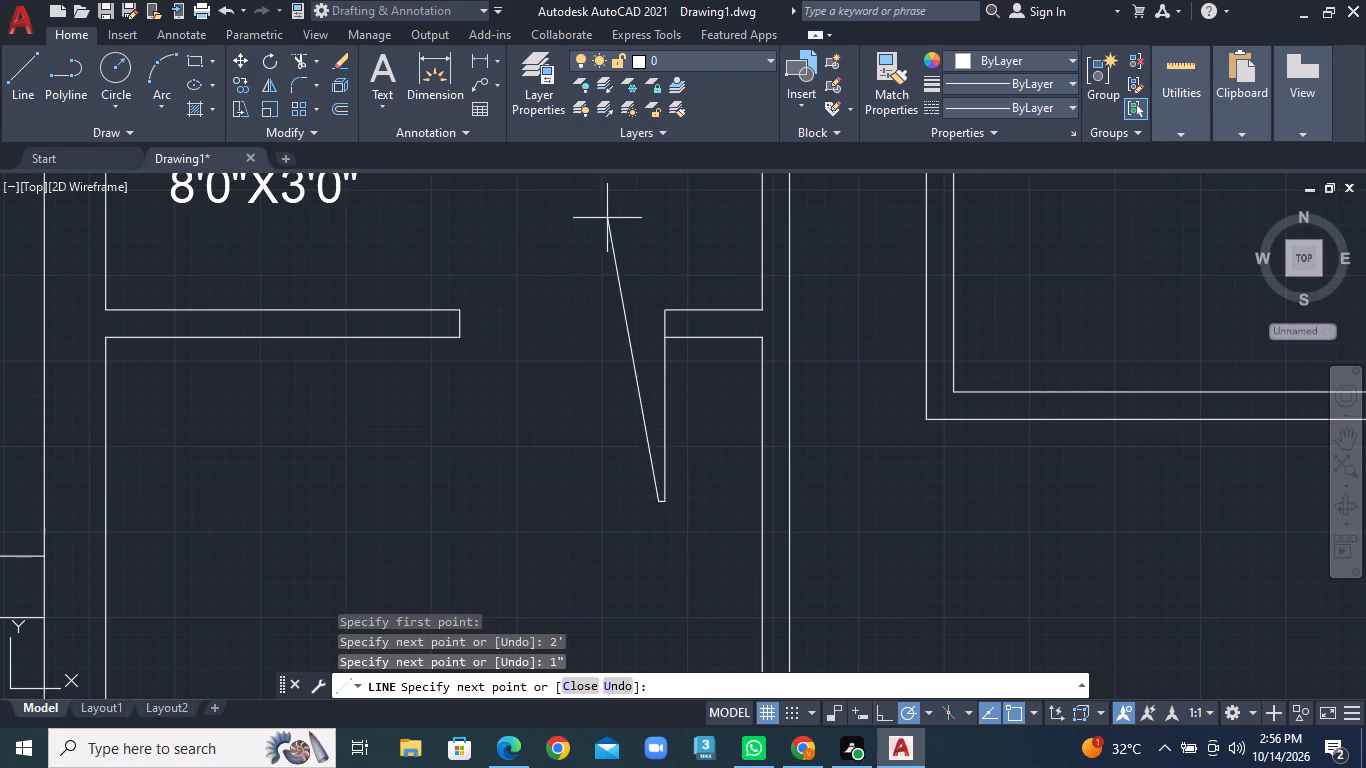
text(2')
key(Return)
scroll(673, 327, up, 2)
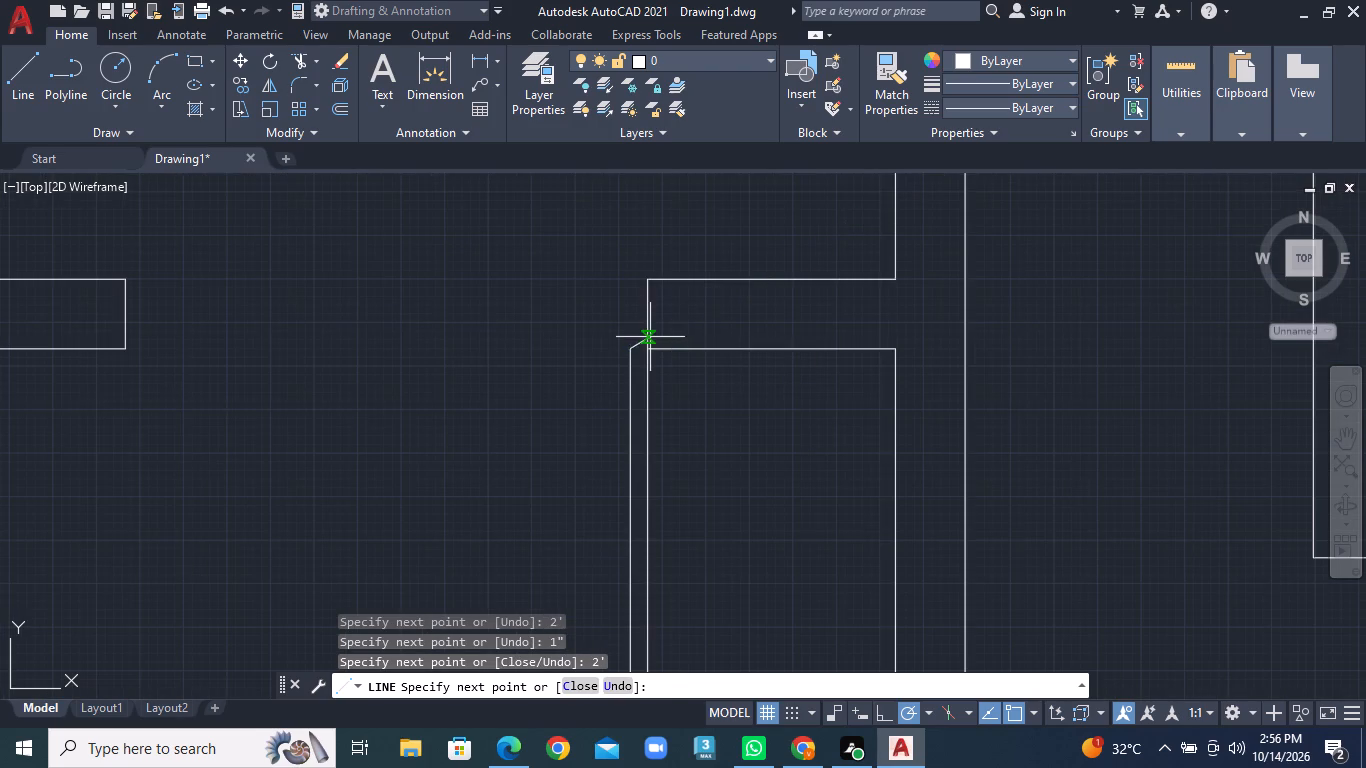
click(643, 346)
right_click(643, 346)
click(664, 358)
Draw a Start, End, Radius arc from the doorway's west jamb to the free end of the door leaf as the door swing.
scroll(664, 359, down, 4)
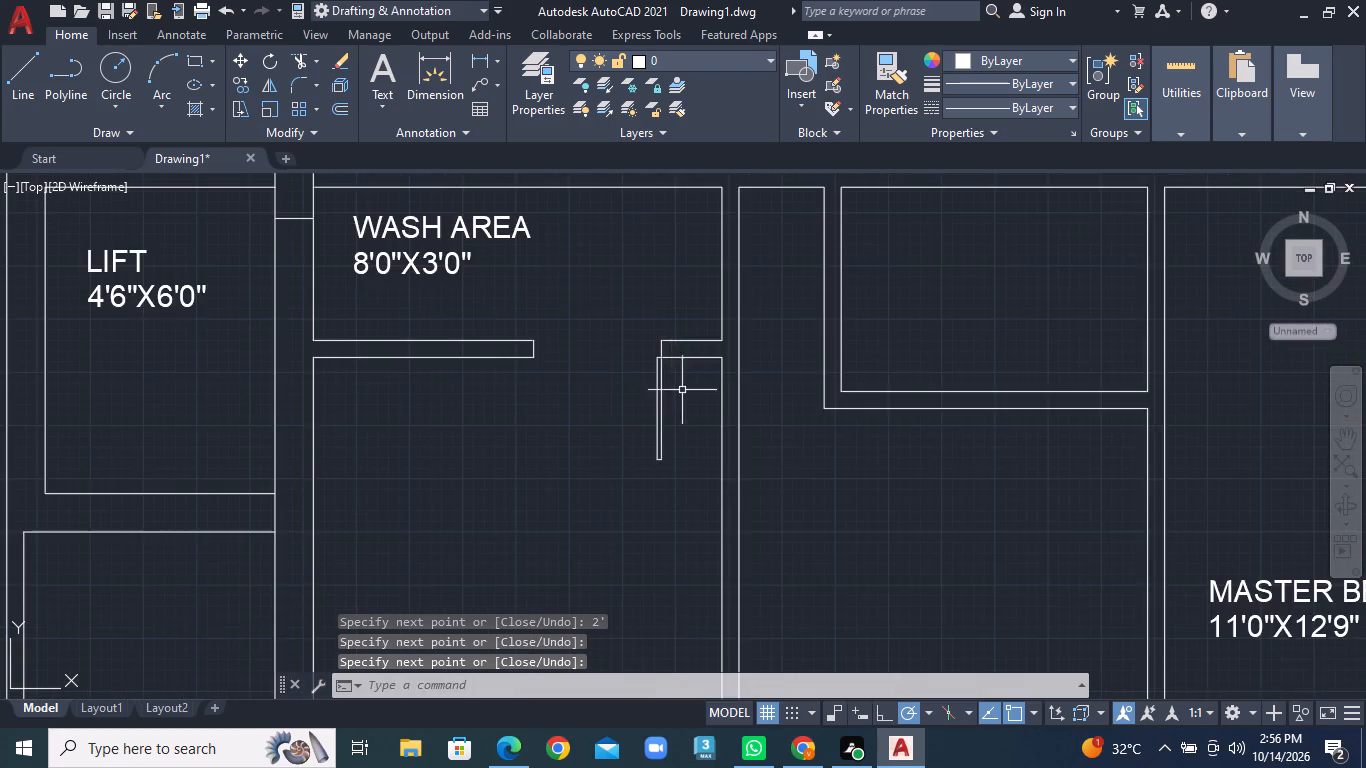
scroll(683, 395, down, 1)
middle_drag(683, 401, 661, 375)
scroll(660, 377, up, 1)
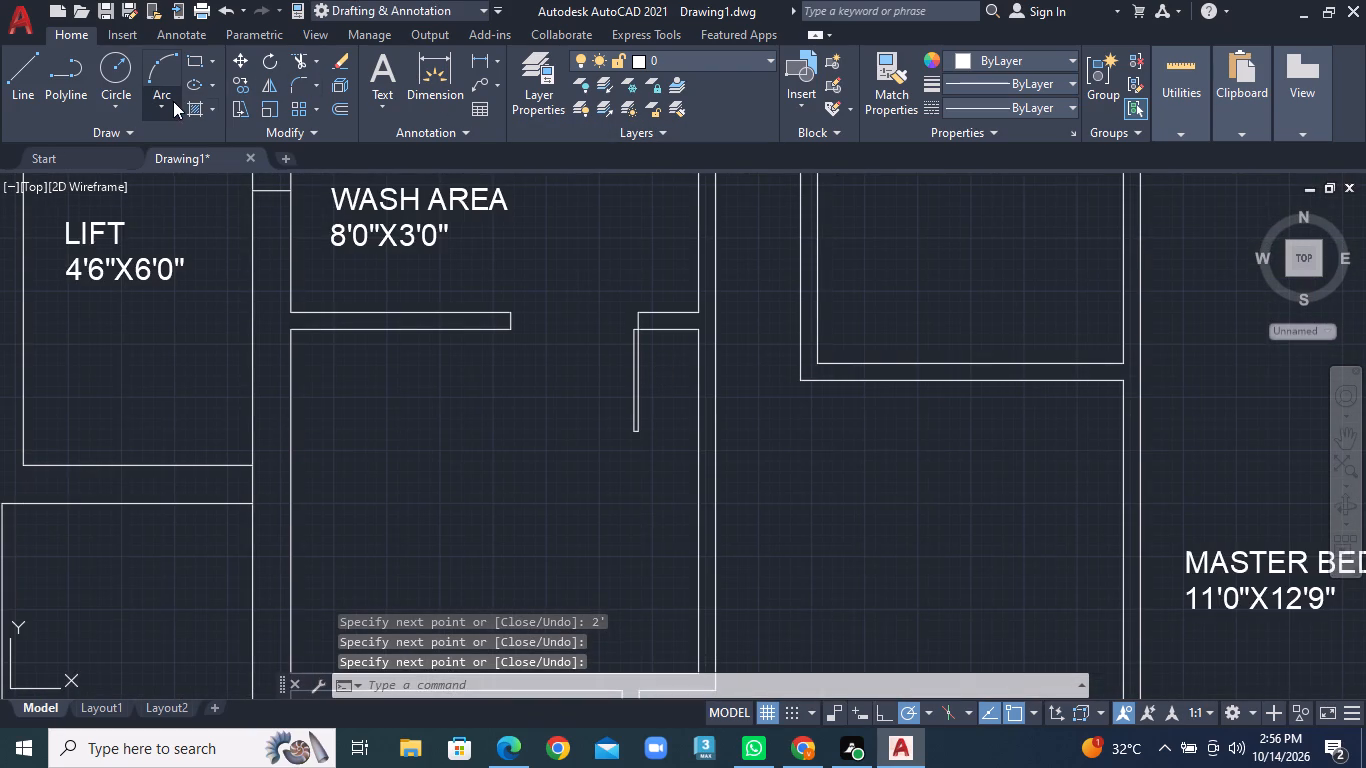
click(173, 101)
click(229, 382)
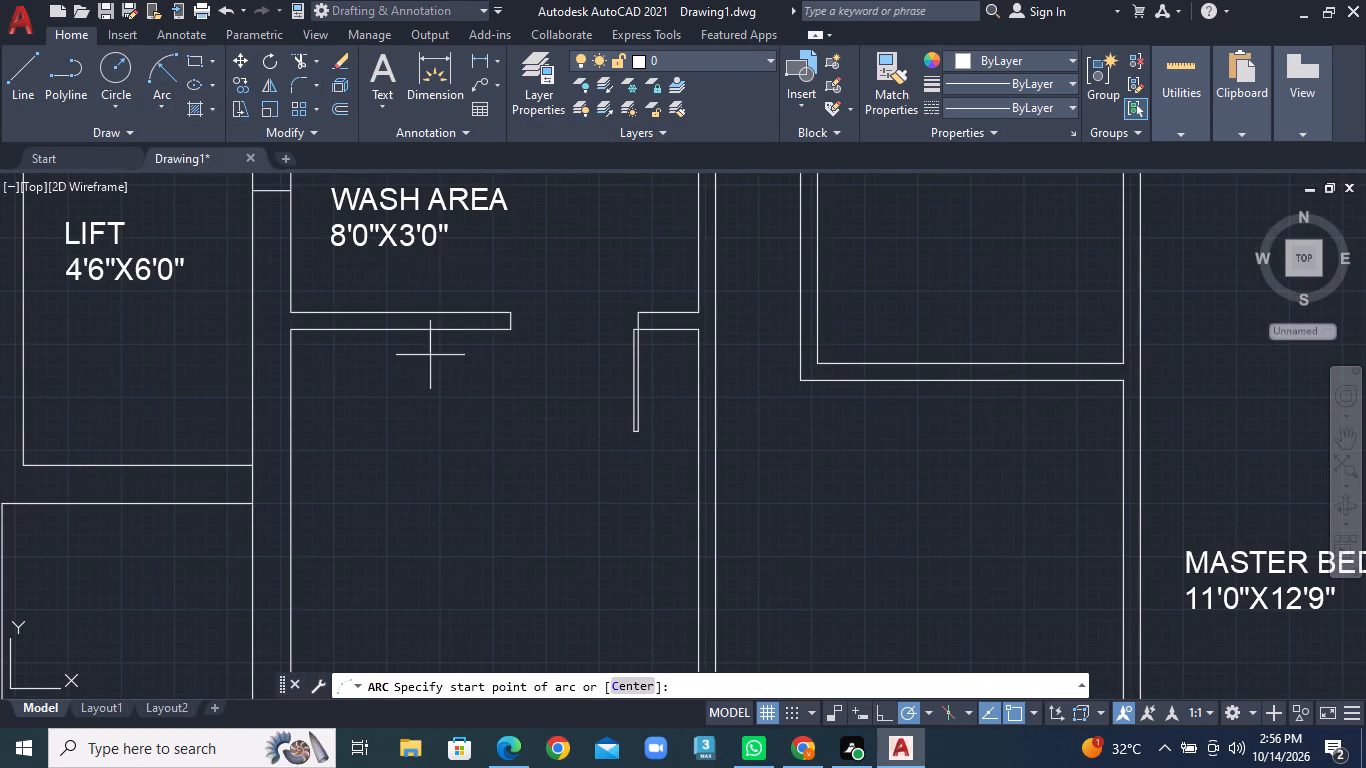
click(512, 326)
scroll(594, 414, up, 3)
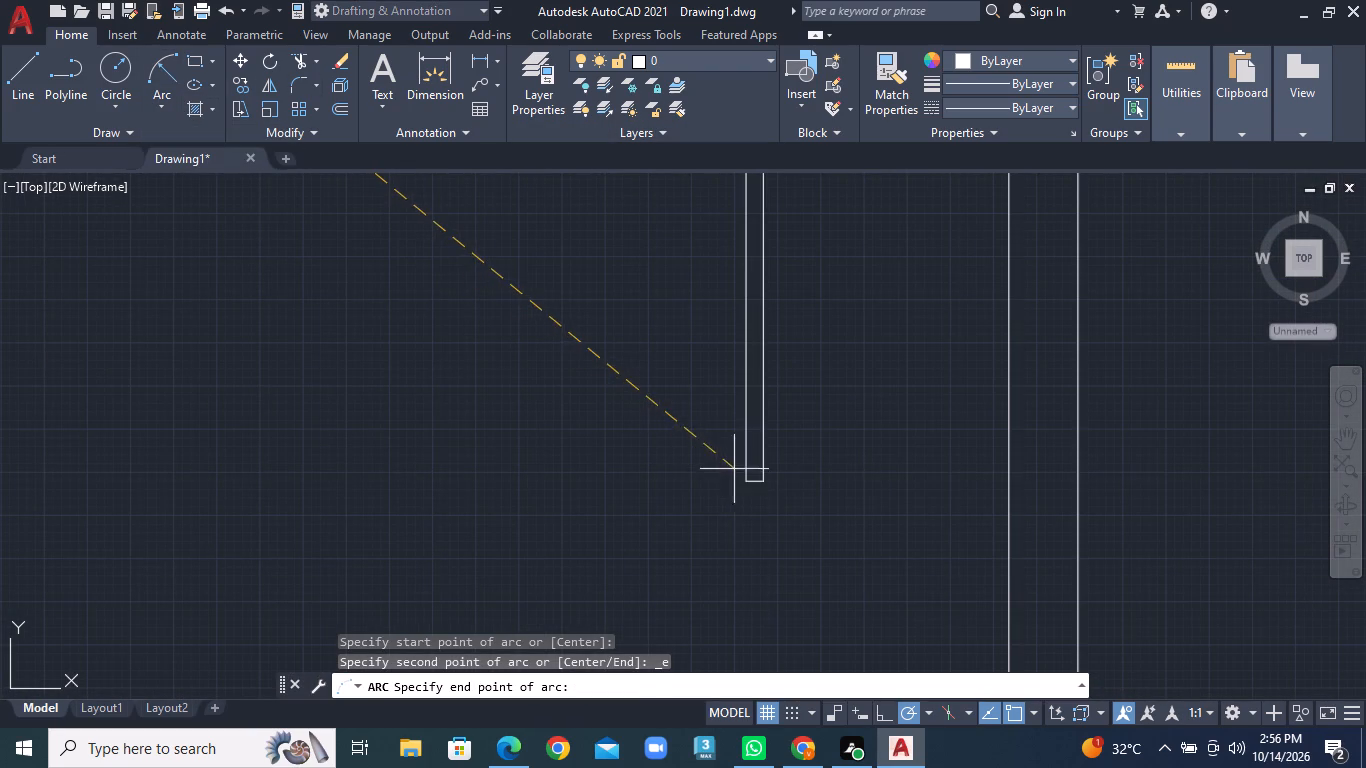
click(740, 475)
scroll(722, 430, down, 3)
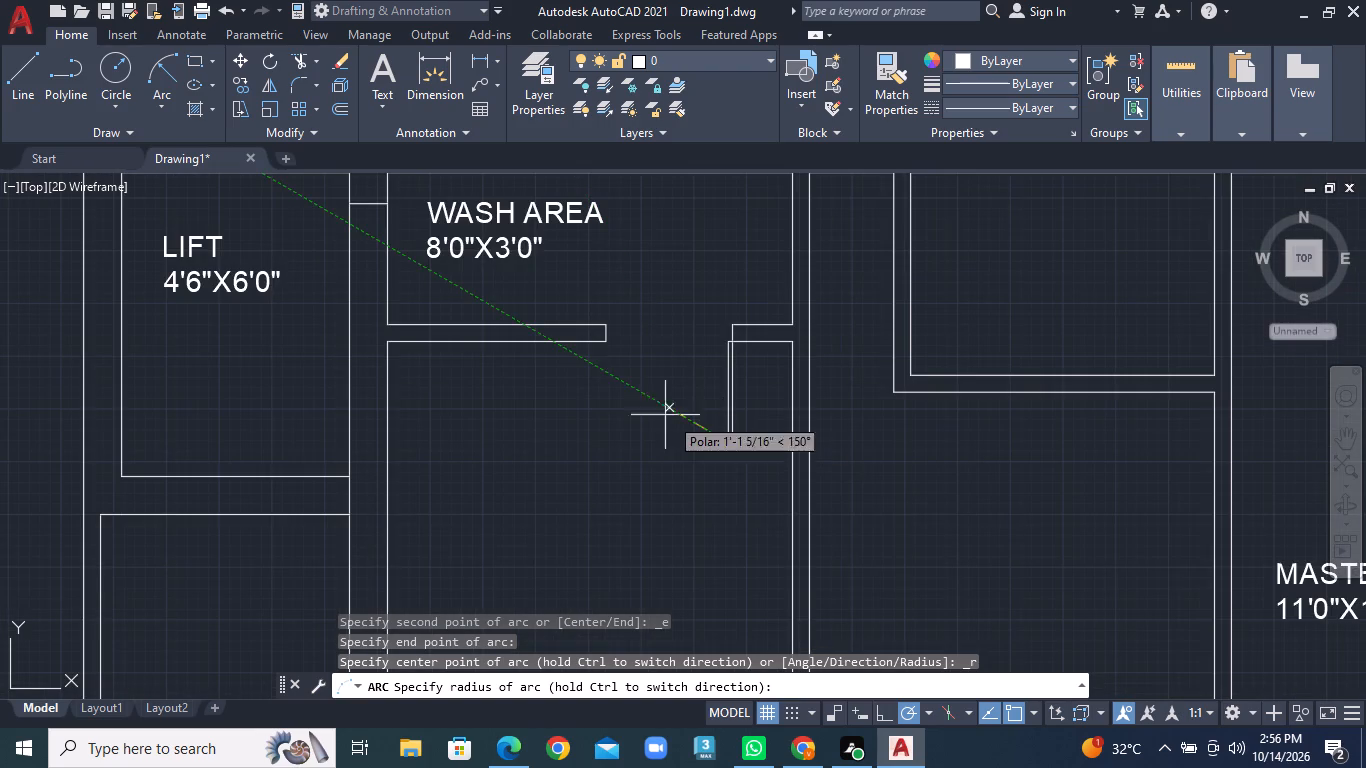
click(641, 353)
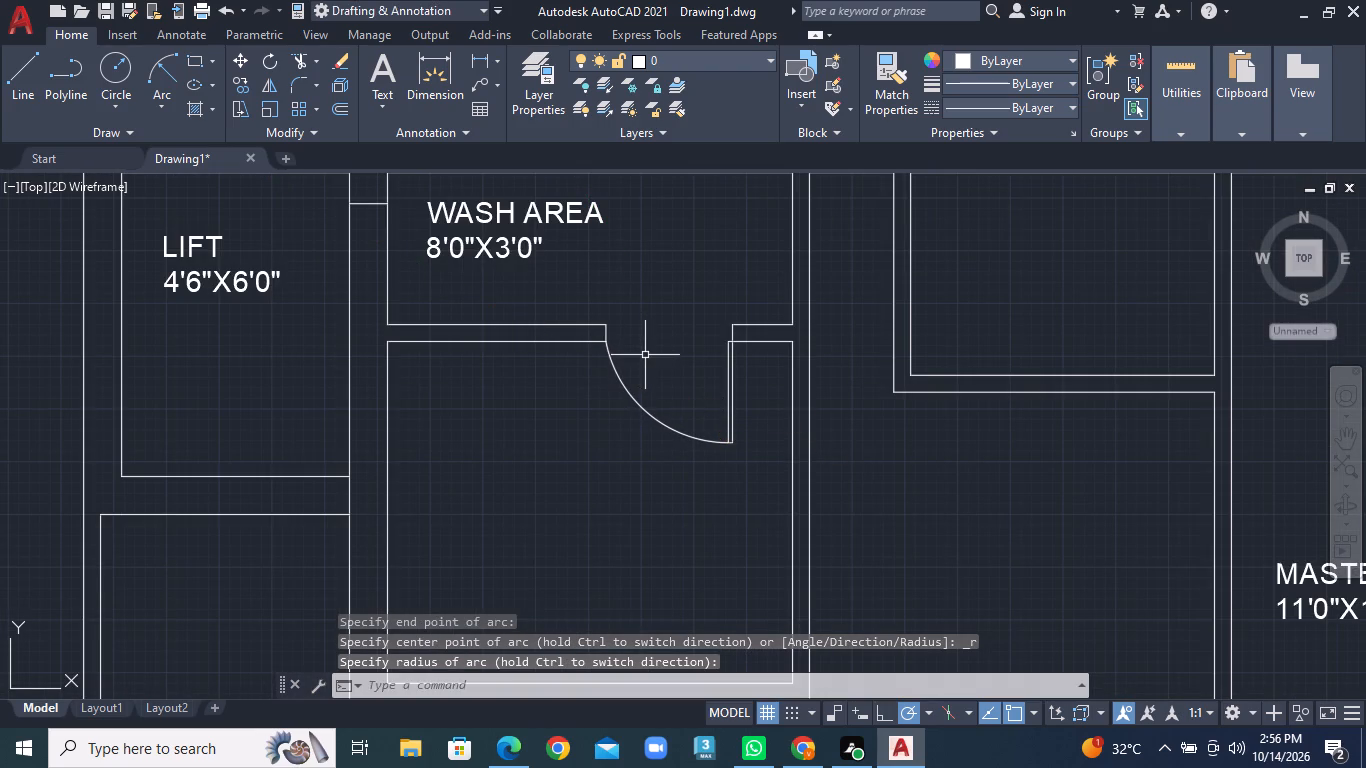
Draw a short line across the east partition of the room below the wash area, slightly south of the door leaf.
scroll(645, 355, down, 2)
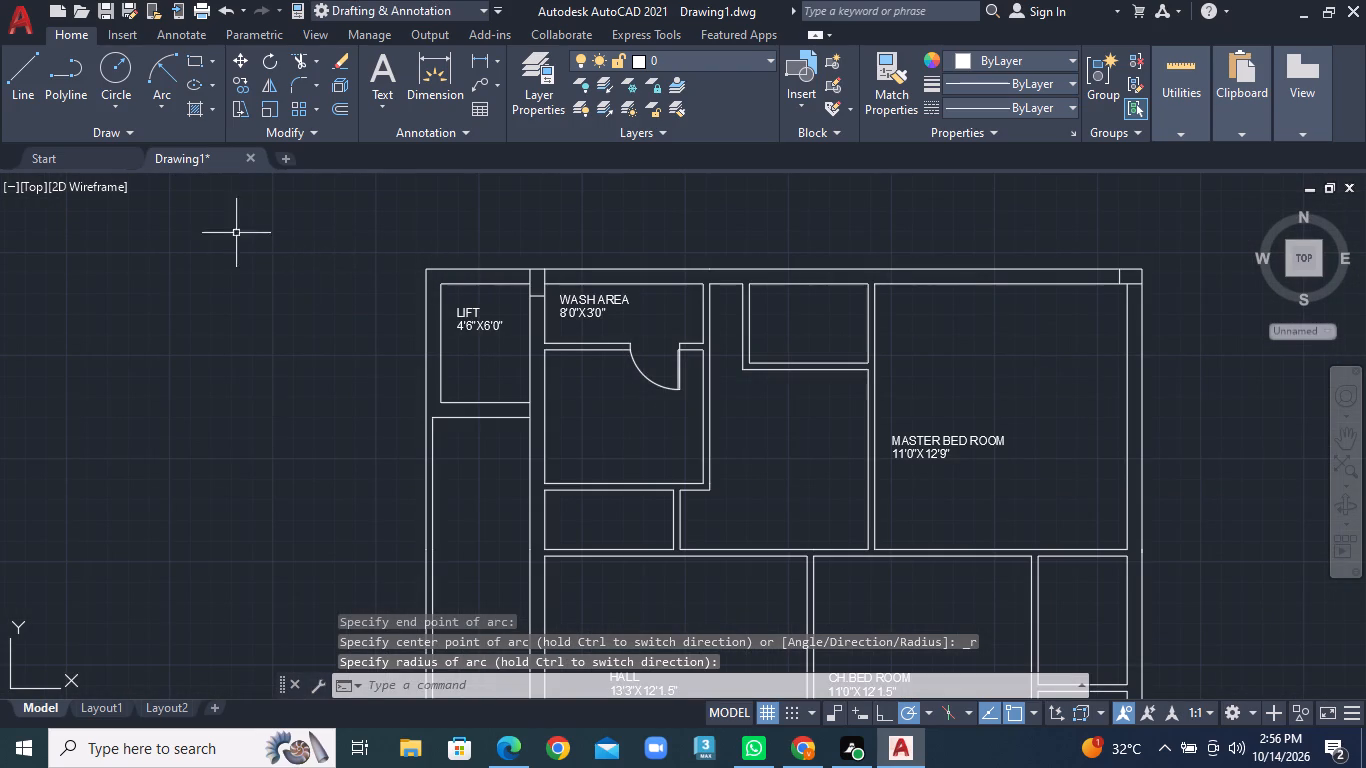
click(17, 76)
scroll(729, 369, up, 2)
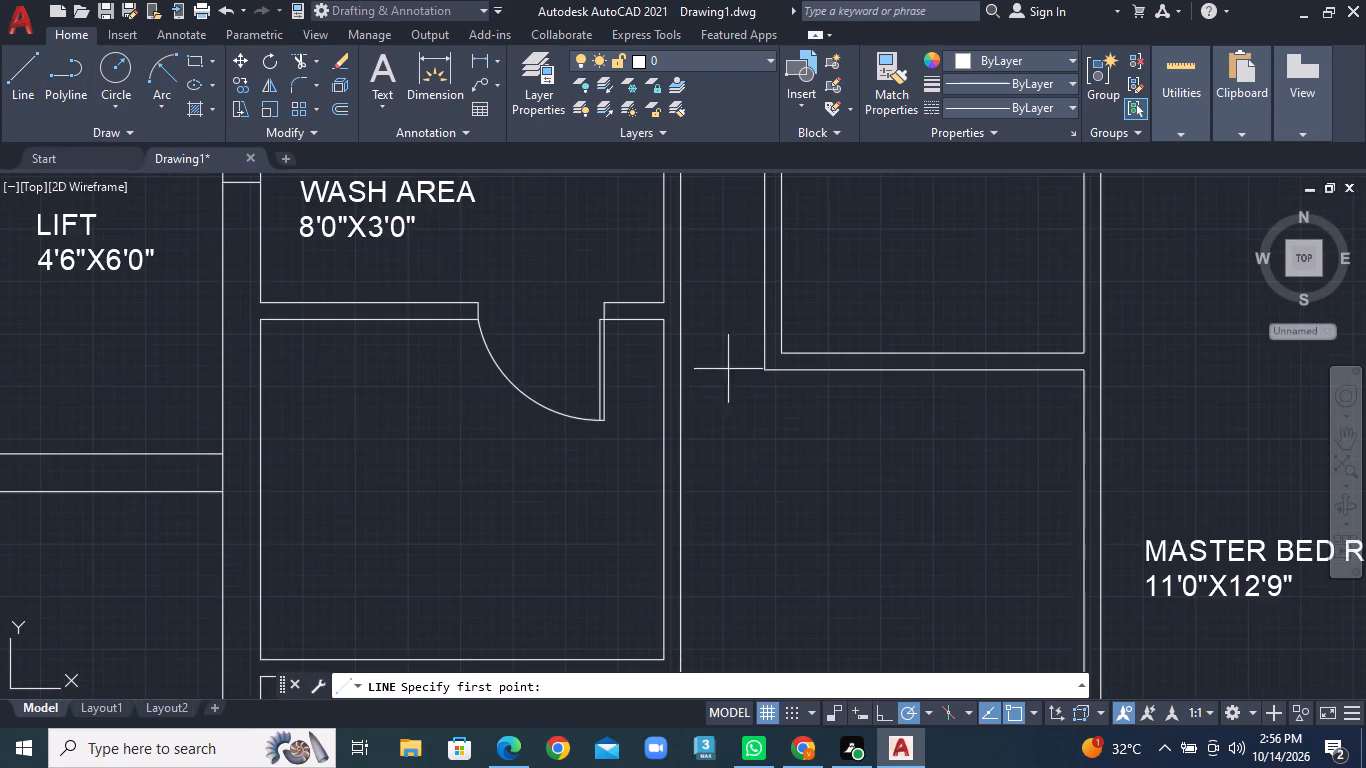
scroll(640, 355, up, 1)
middle_drag(699, 384, 682, 345)
middle_drag(682, 344, 684, 274)
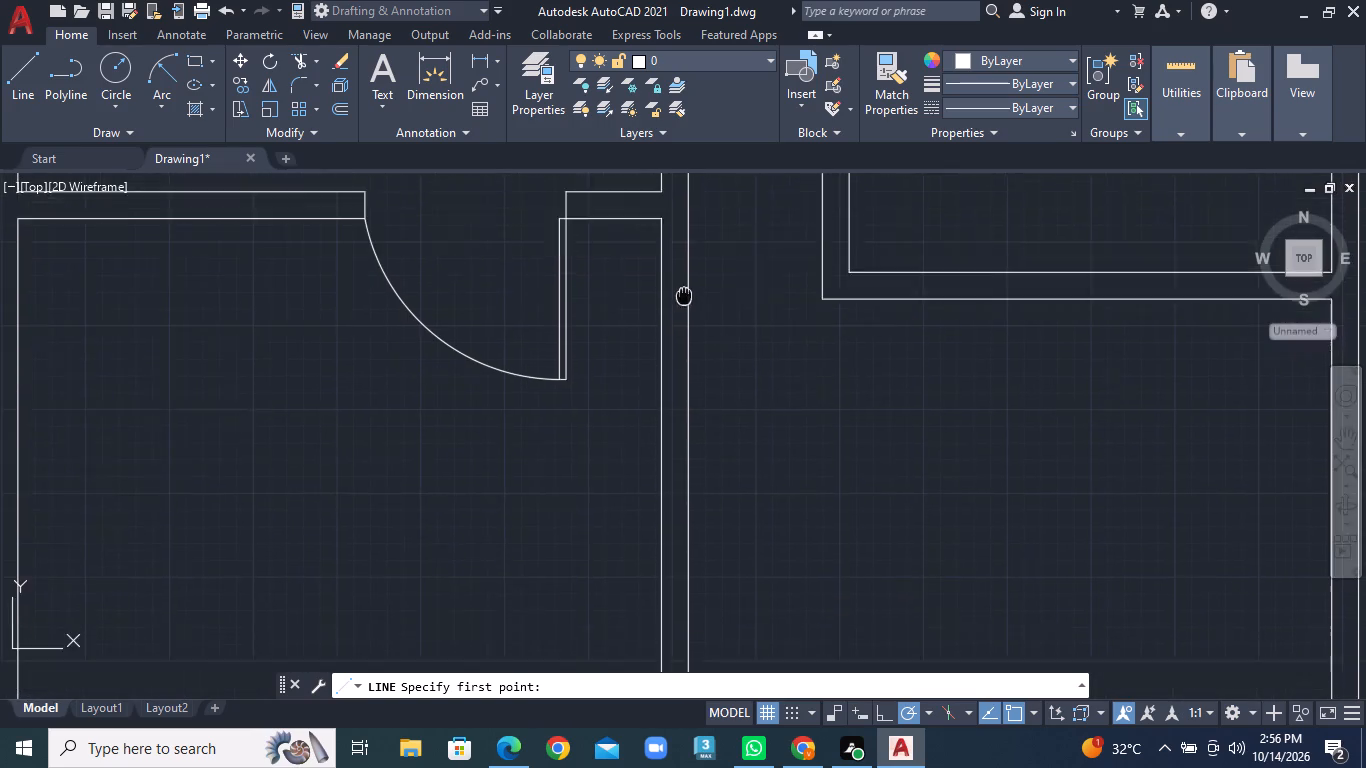
middle_drag(684, 274, 684, 263)
scroll(684, 365, down, 1)
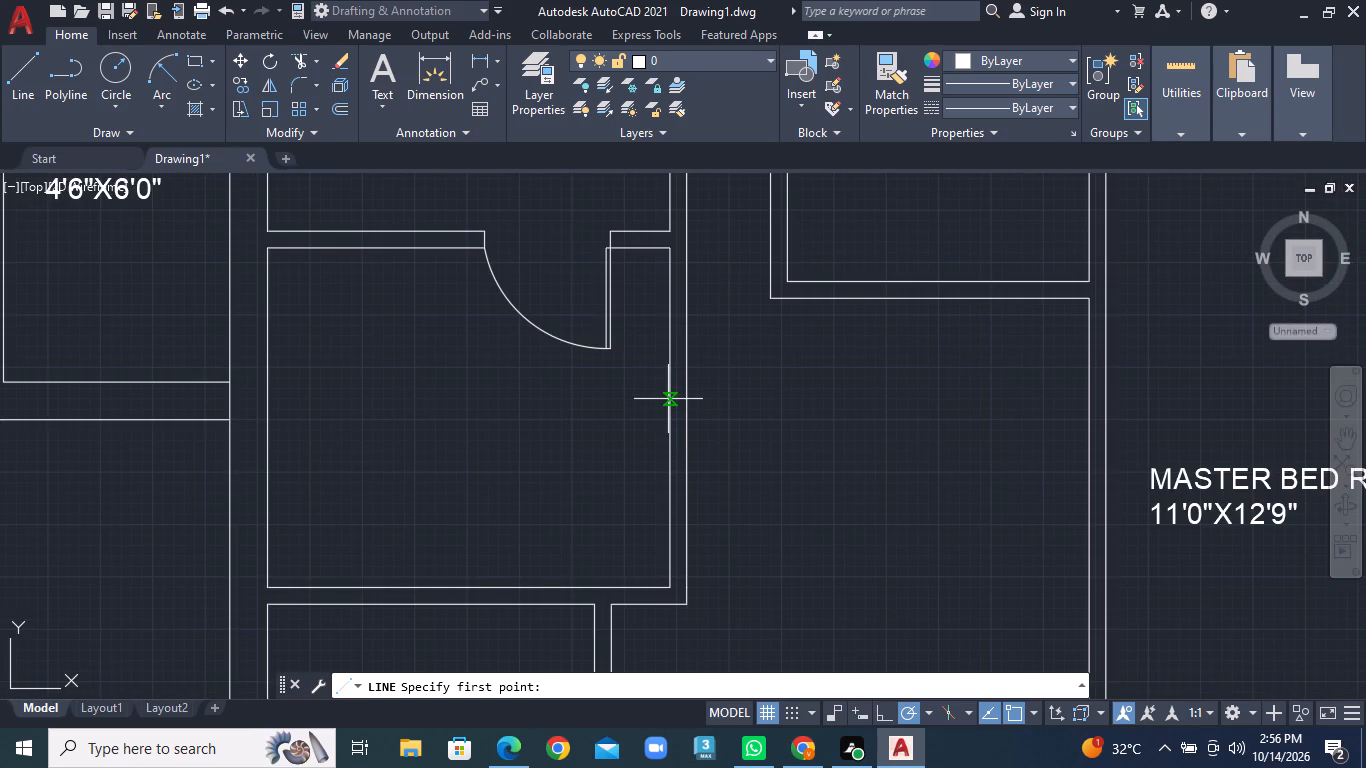
click(668, 406)
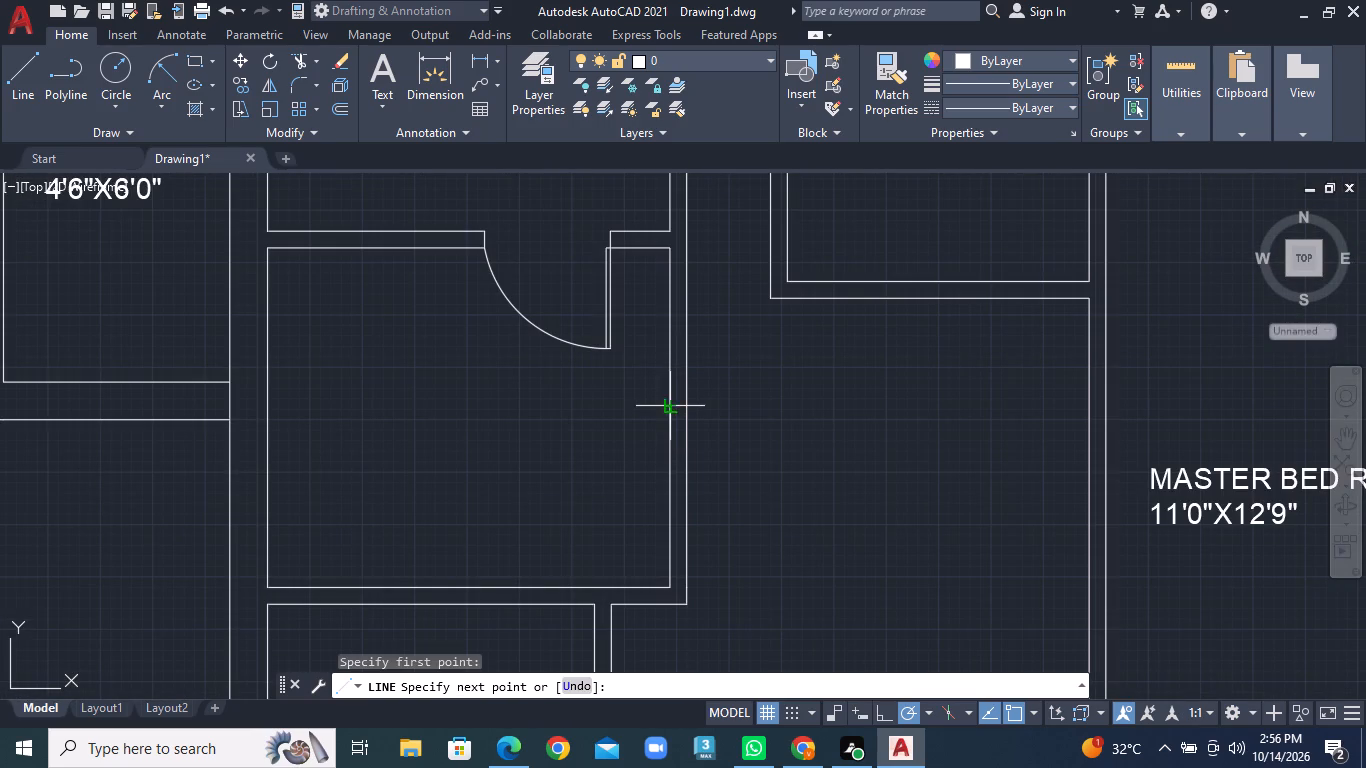
click(690, 406)
right_click(690, 406)
click(718, 417)
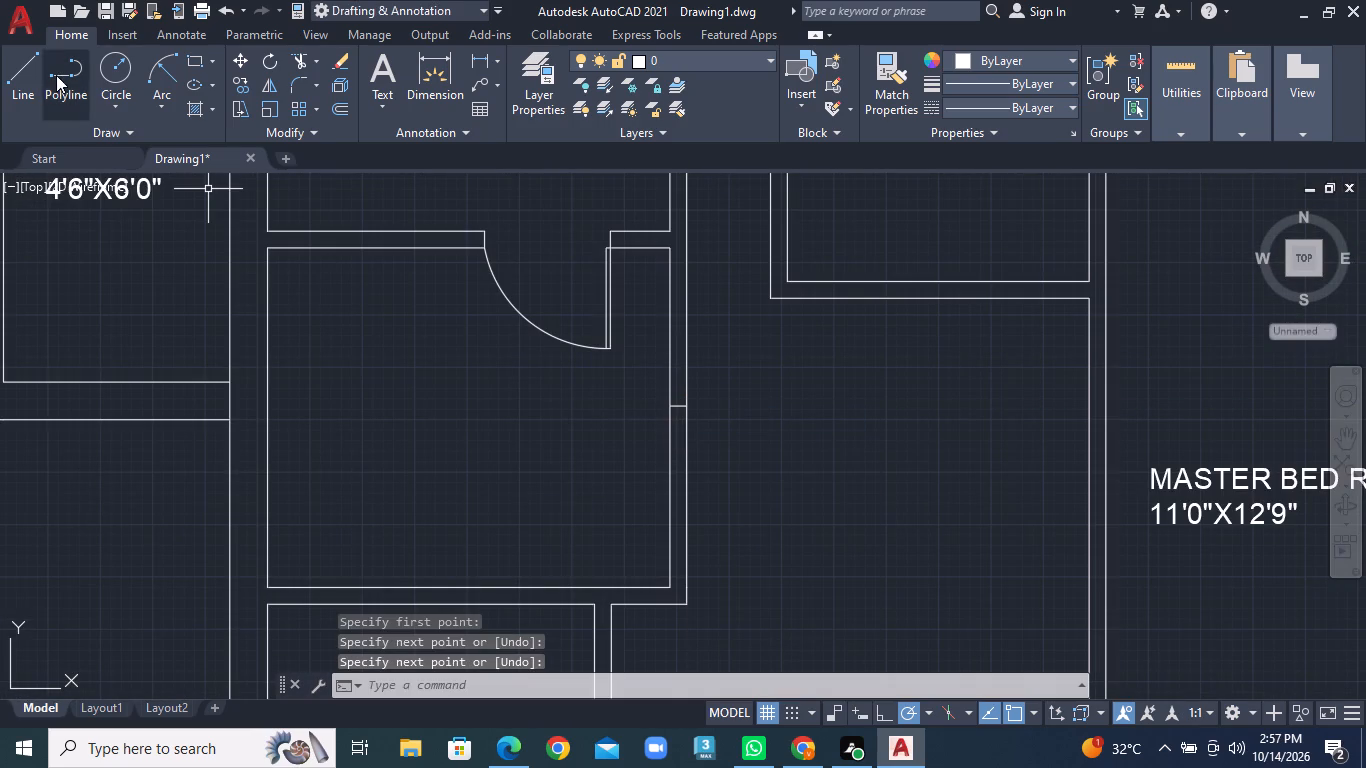
Outline a wall stub about 3 1/2" thick from the short line, reaching west in line with the east jamb and back to the partition.
click(25, 81)
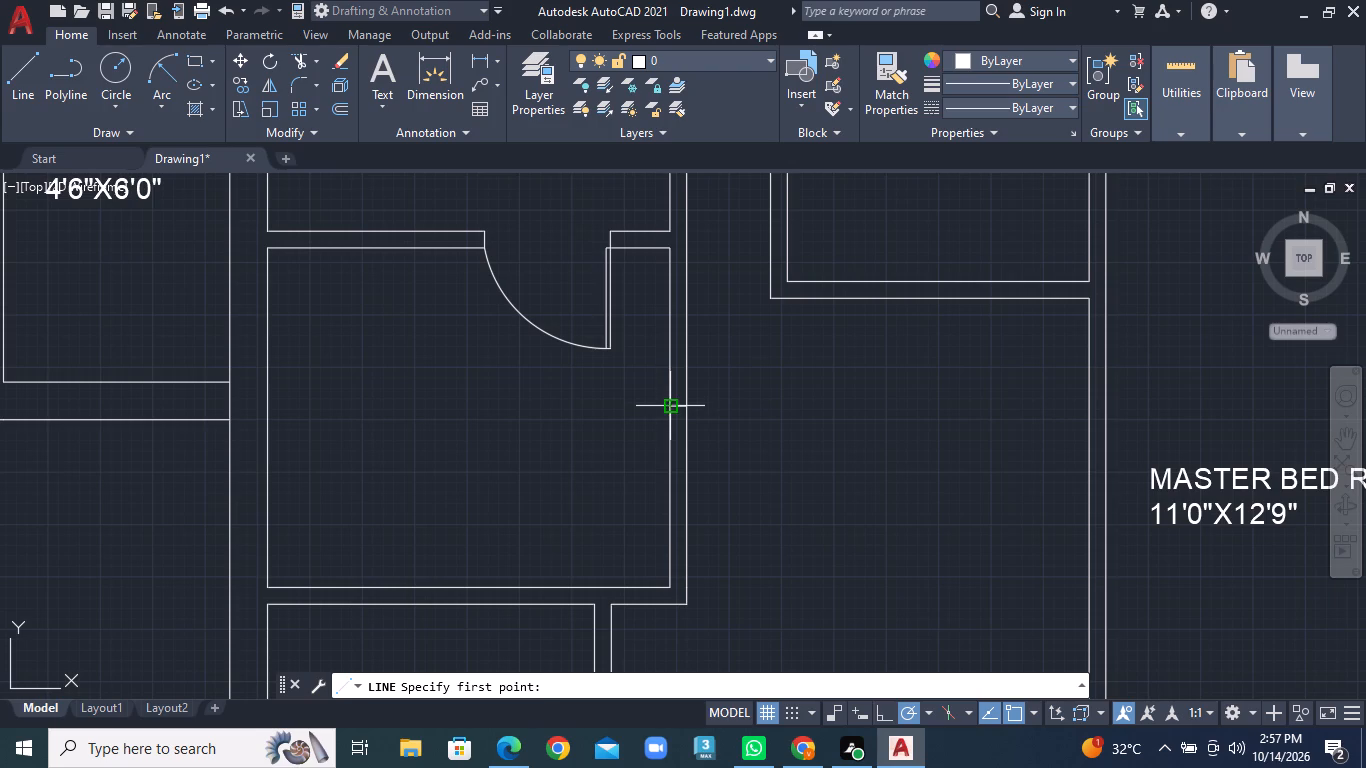
click(670, 404)
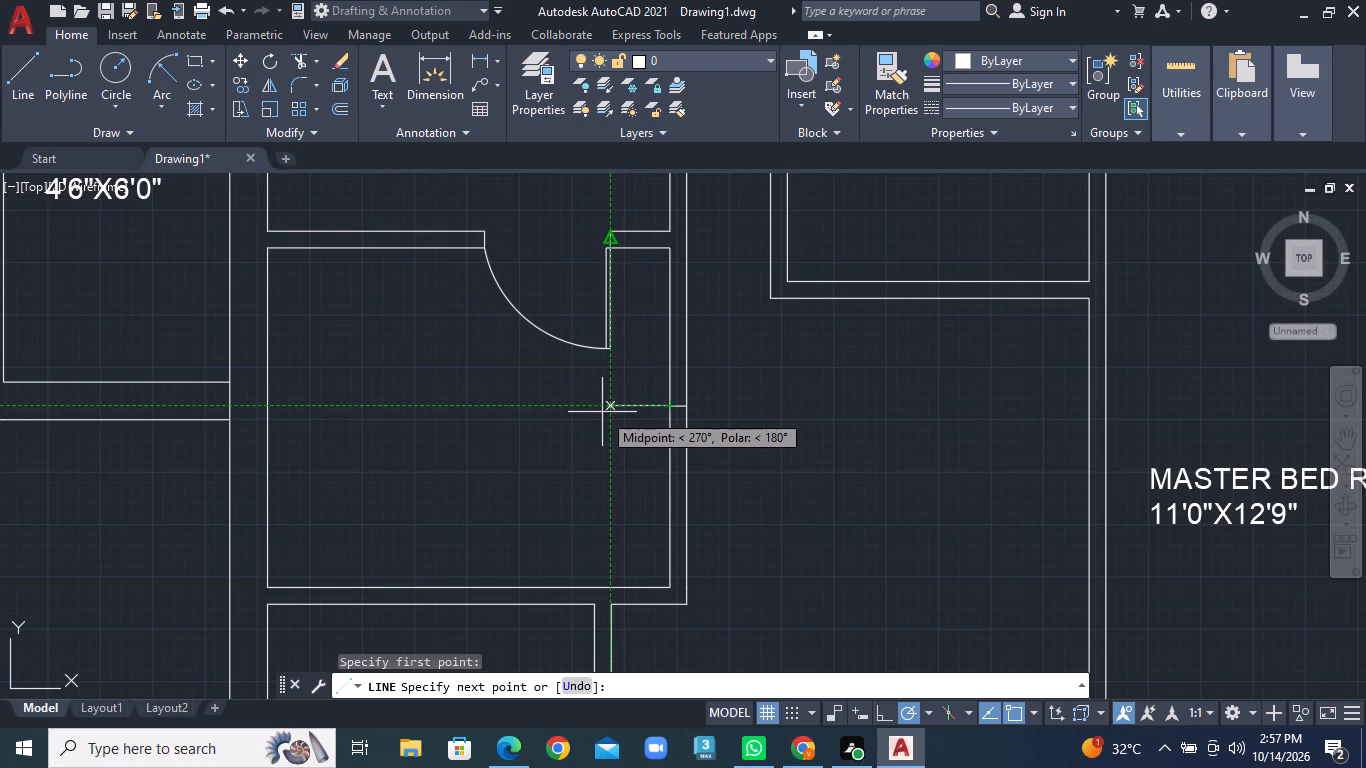
click(602, 412)
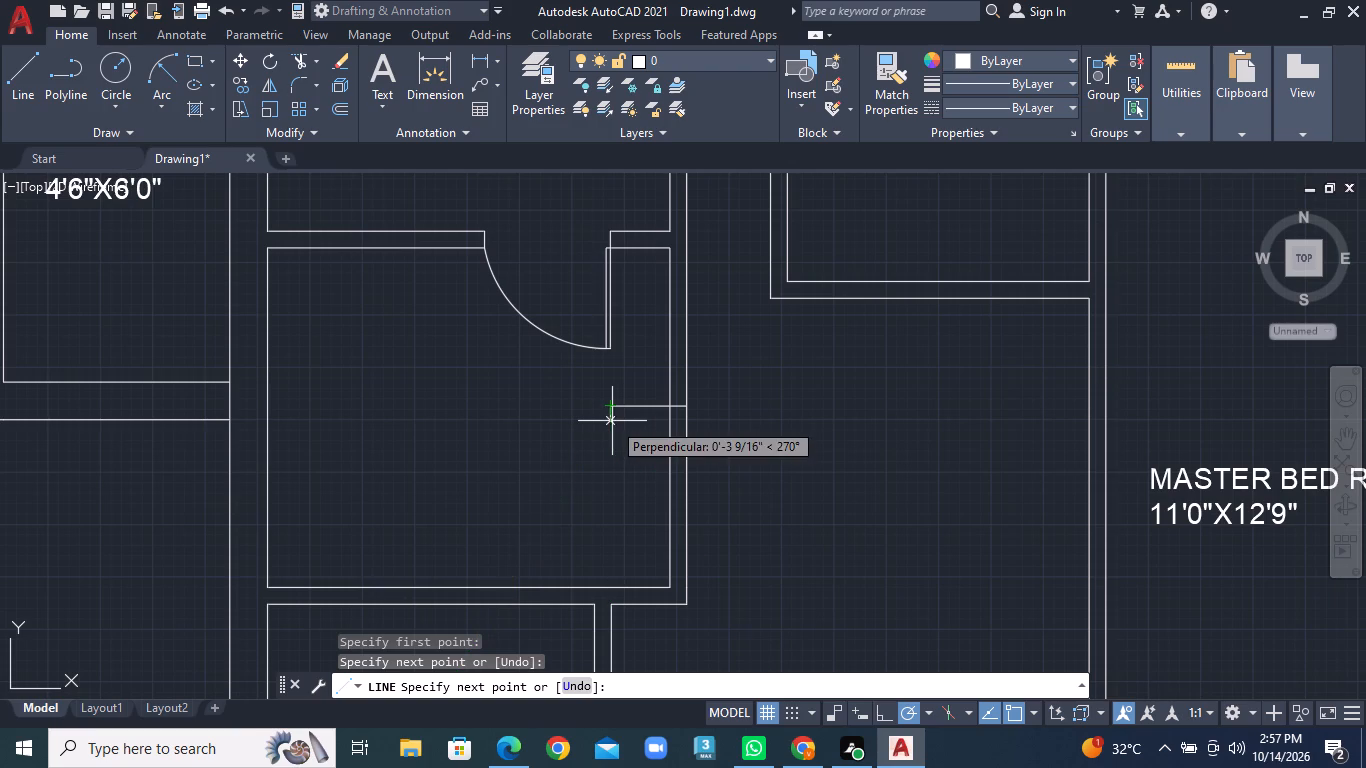
click(612, 421)
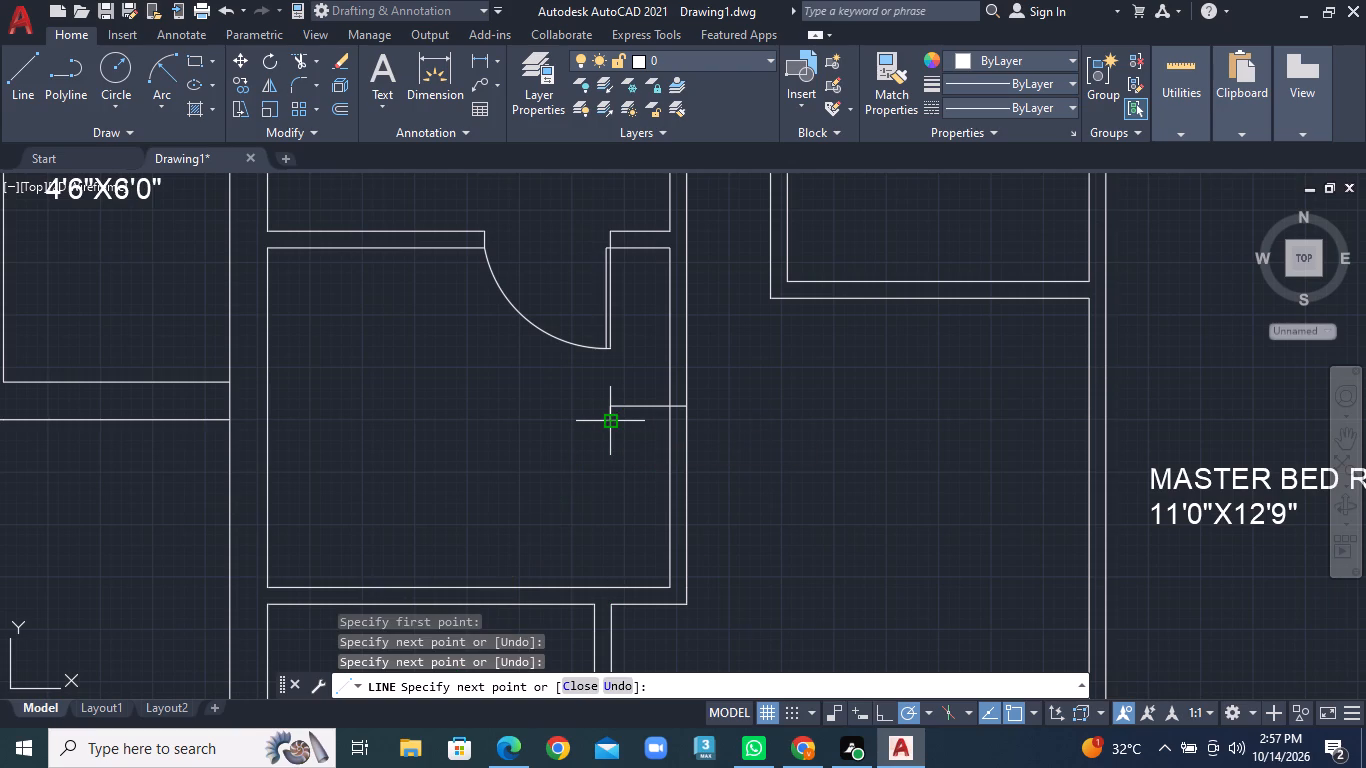
click(688, 422)
right_click(688, 422)
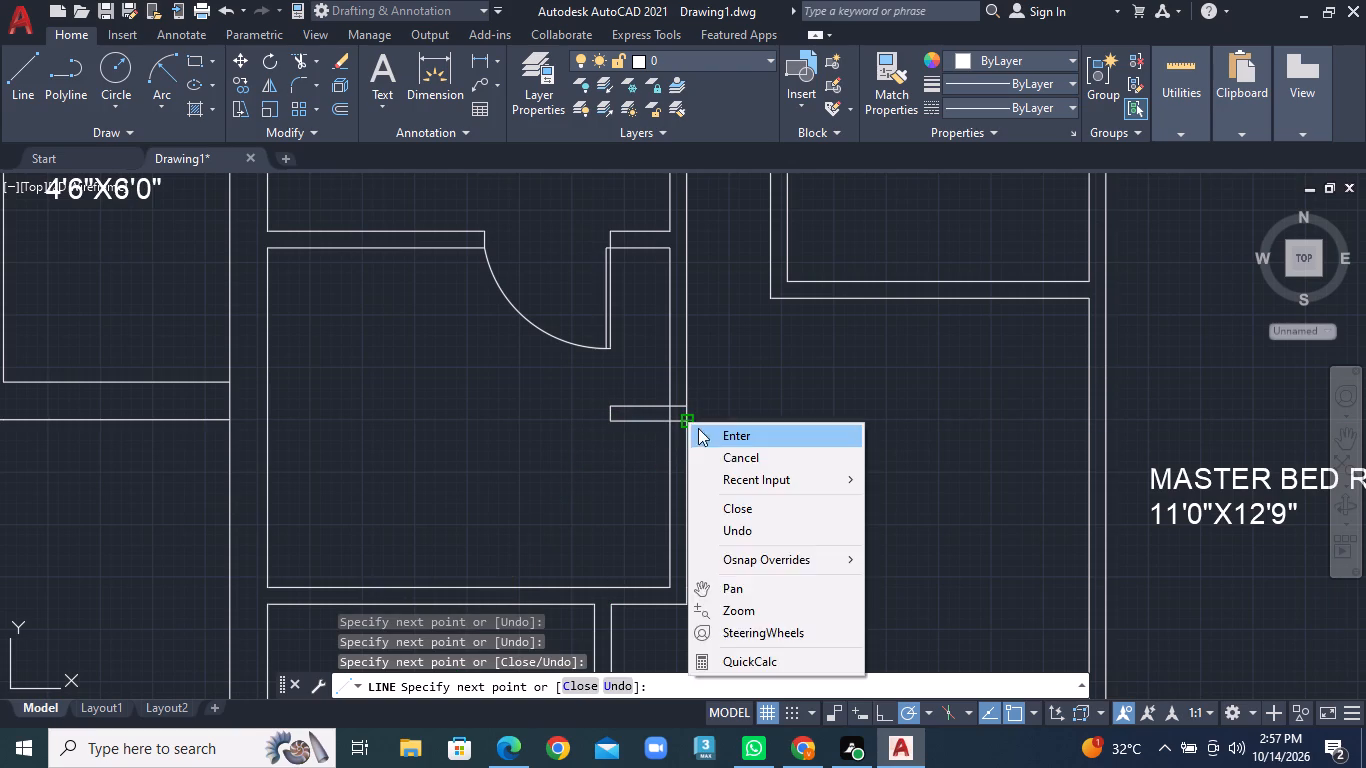
click(709, 436)
Trim the overlapping lines where the wall stub meets the east partition so the stub opens into the wall.
click(315, 62)
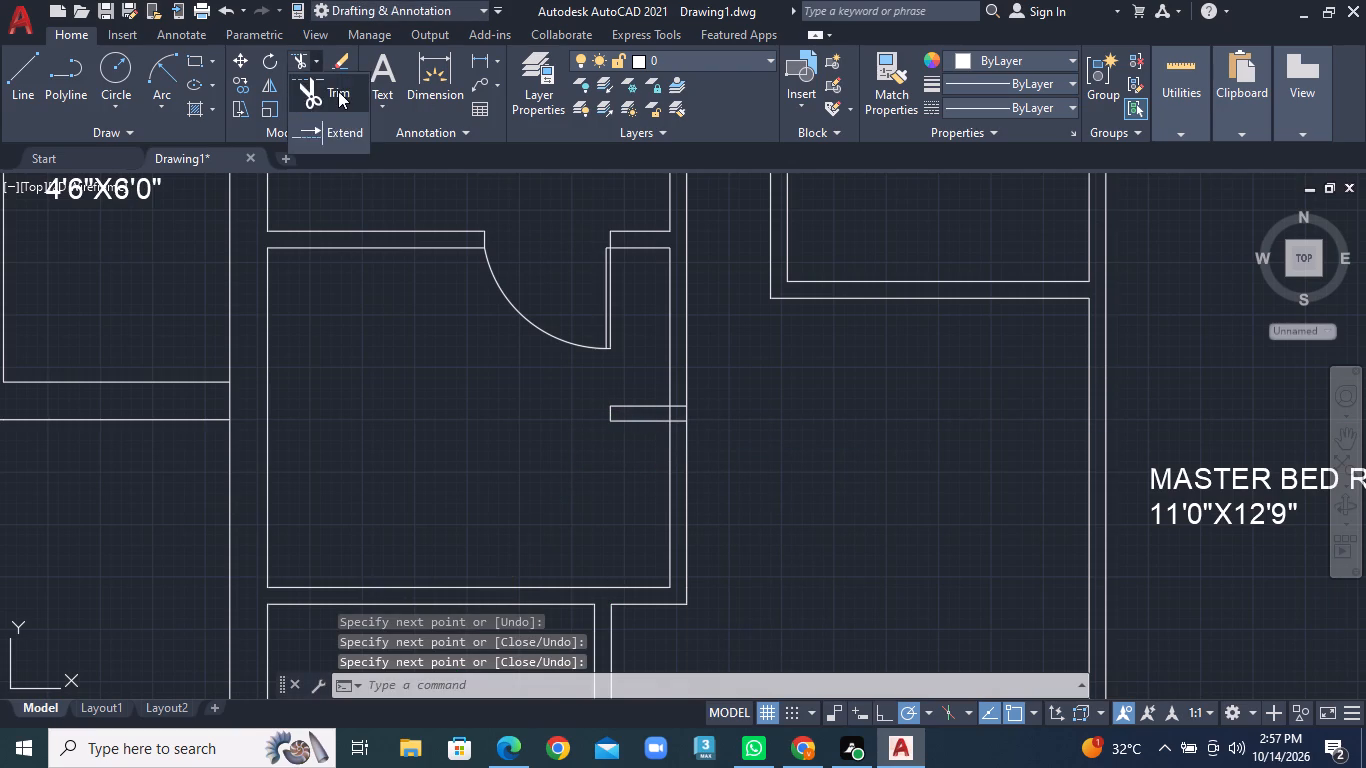
click(338, 91)
scroll(690, 421, up, 2)
click(629, 401)
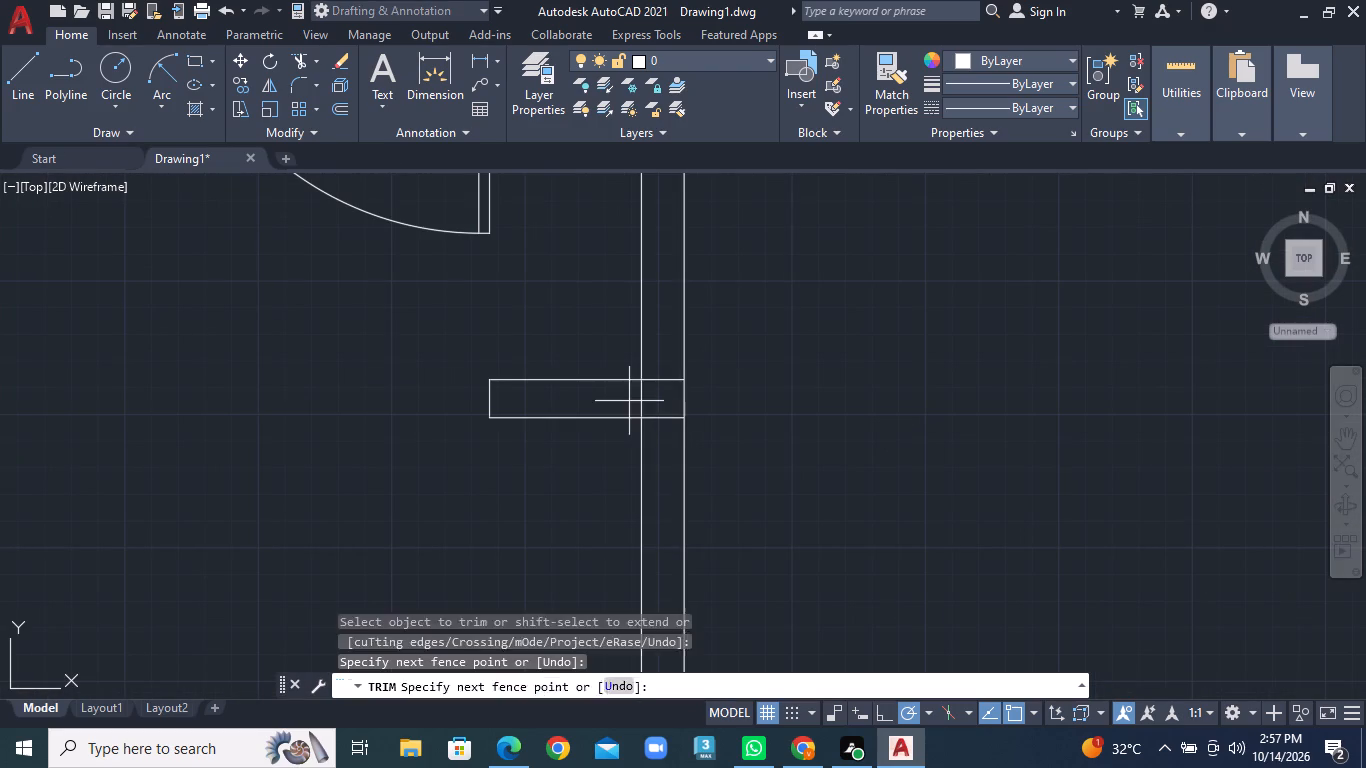
click(665, 395)
click(664, 399)
click(668, 365)
click(662, 373)
click(659, 478)
Draw a stepped line in the room below the wash area, from the north wall beside the doorway south, west, and south to the south wall.
scroll(665, 478, down, 4)
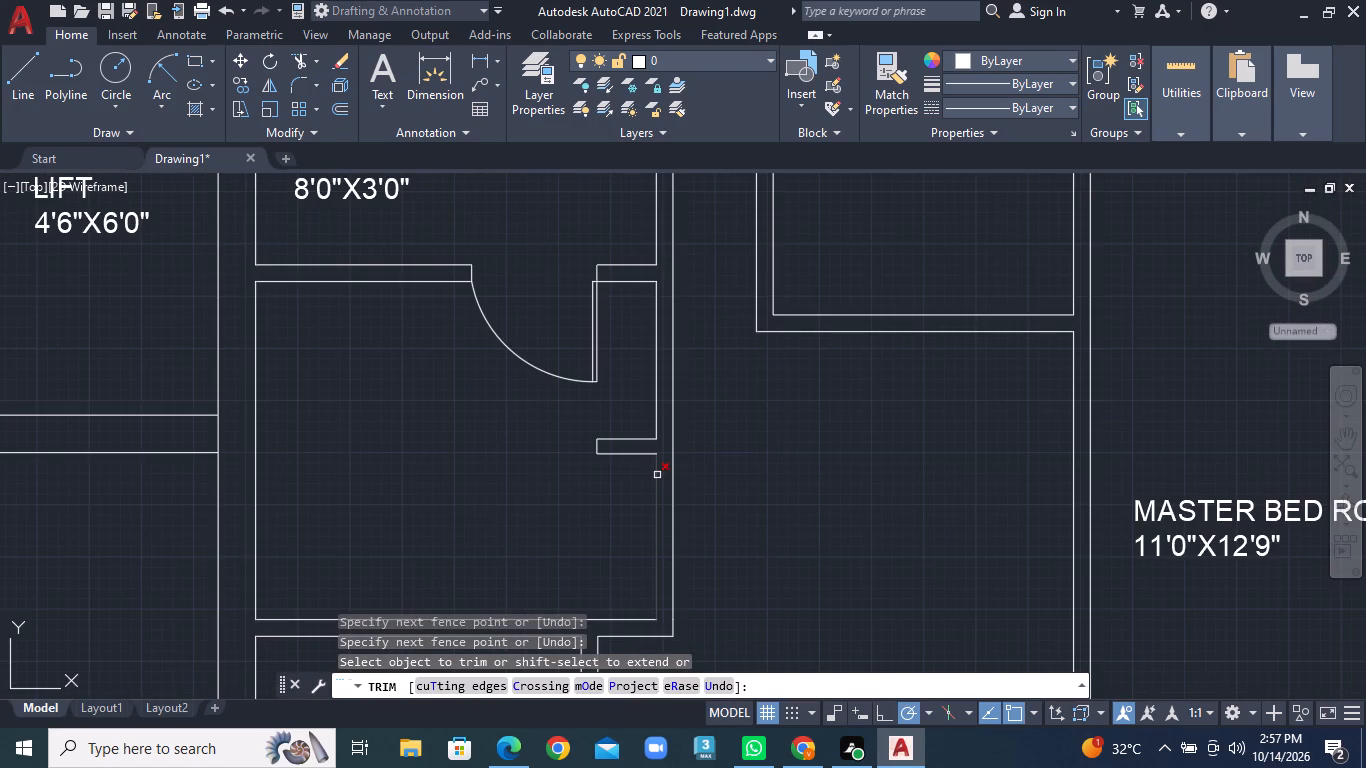
scroll(657, 475, down, 1)
middle_drag(647, 477, 749, 389)
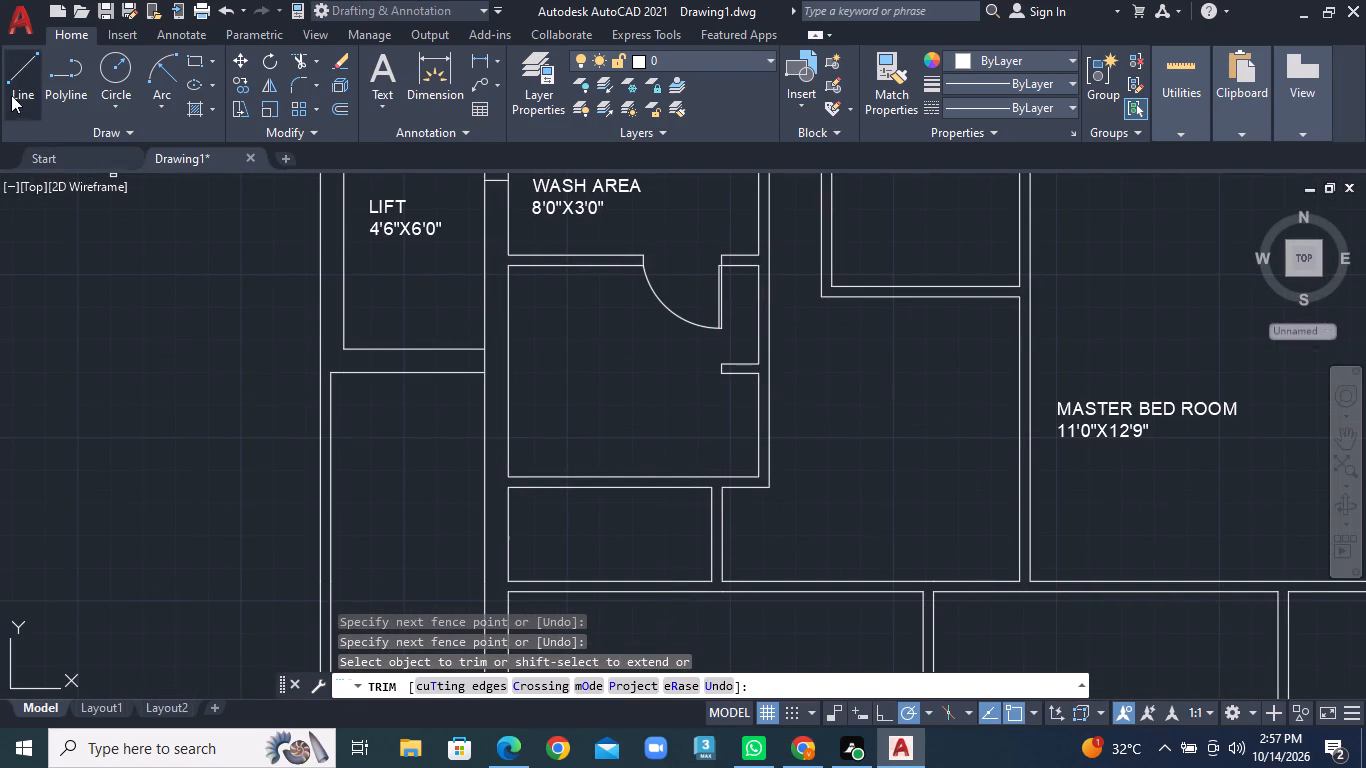
click(11, 95)
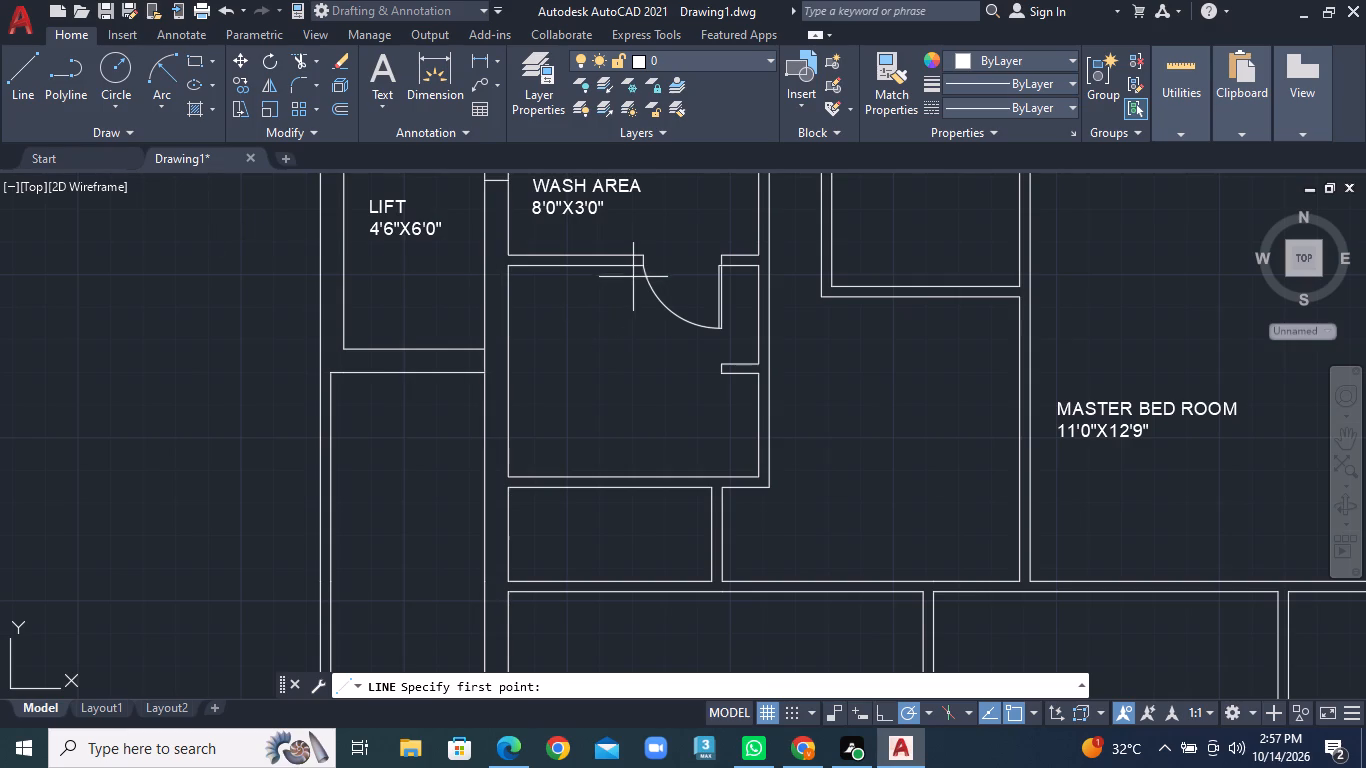
click(632, 266)
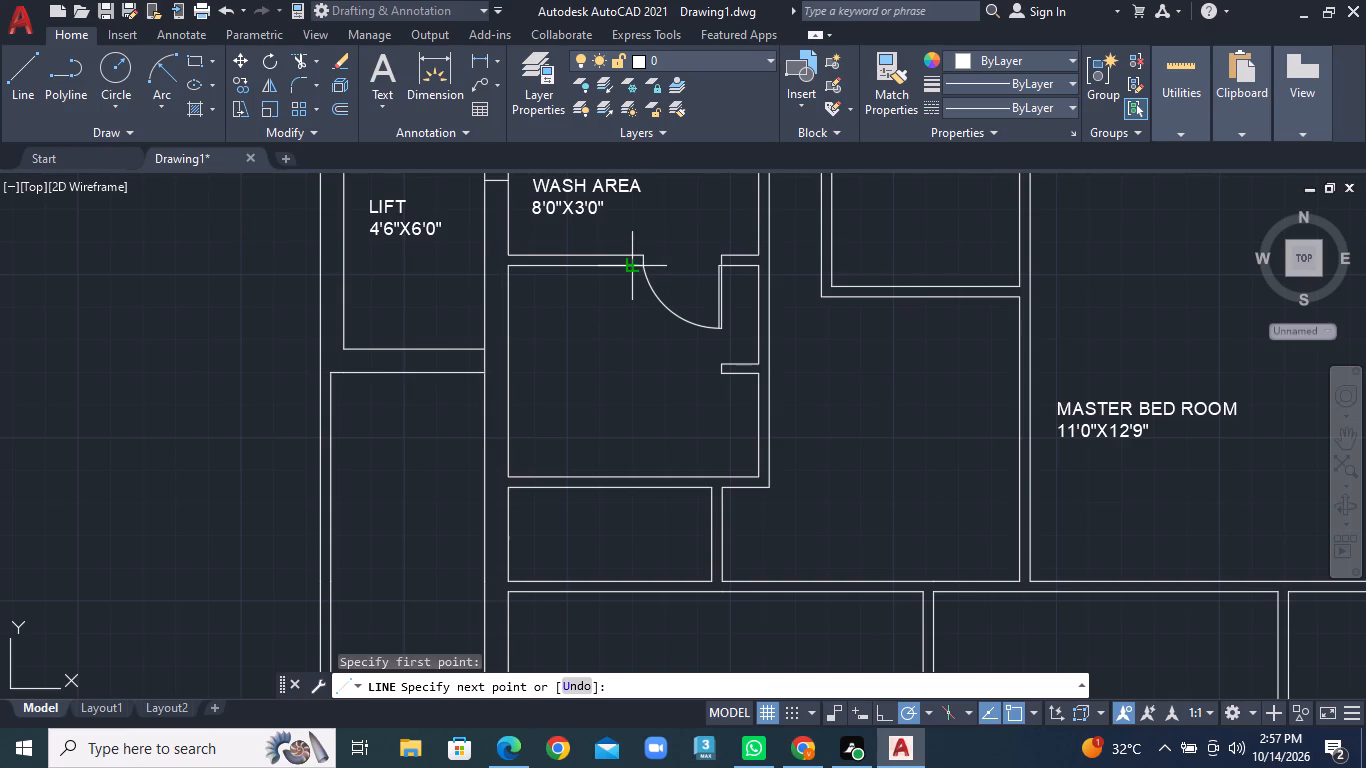
click(635, 325)
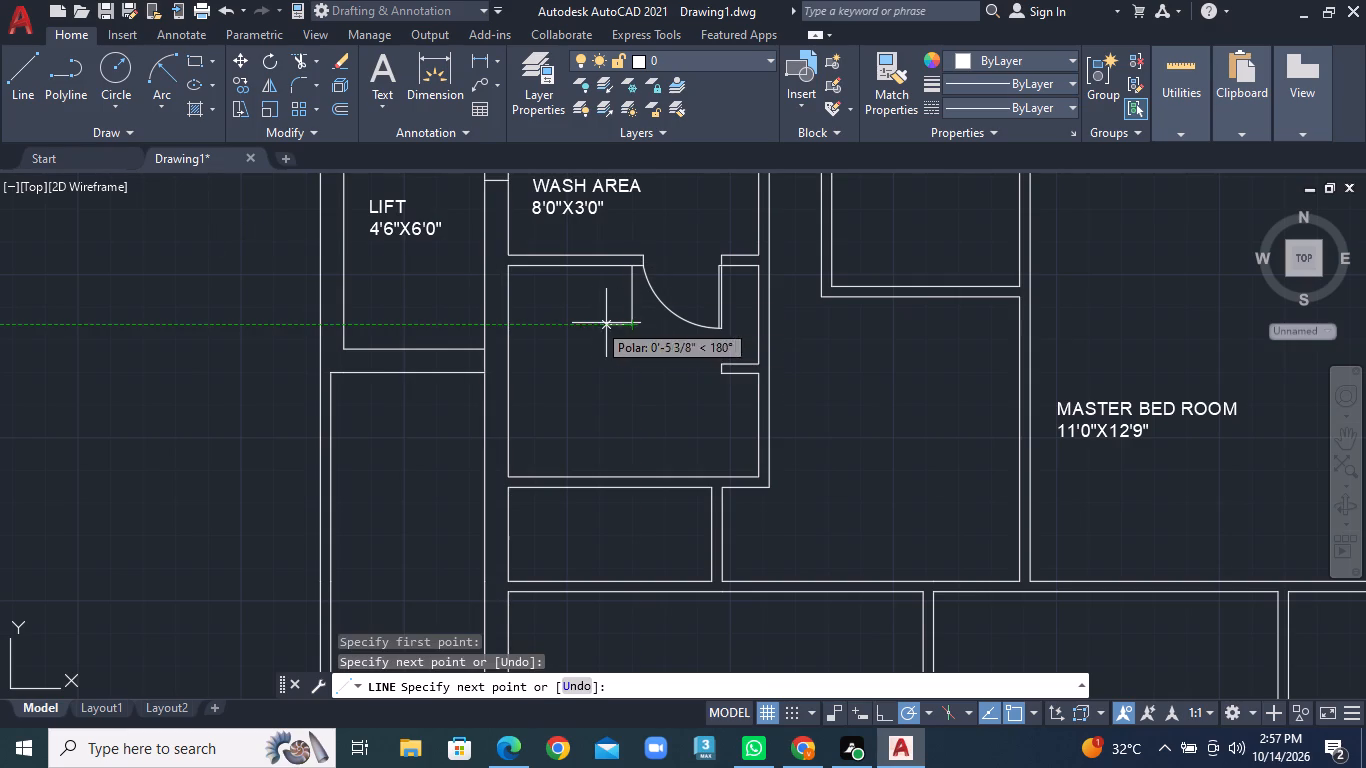
click(575, 319)
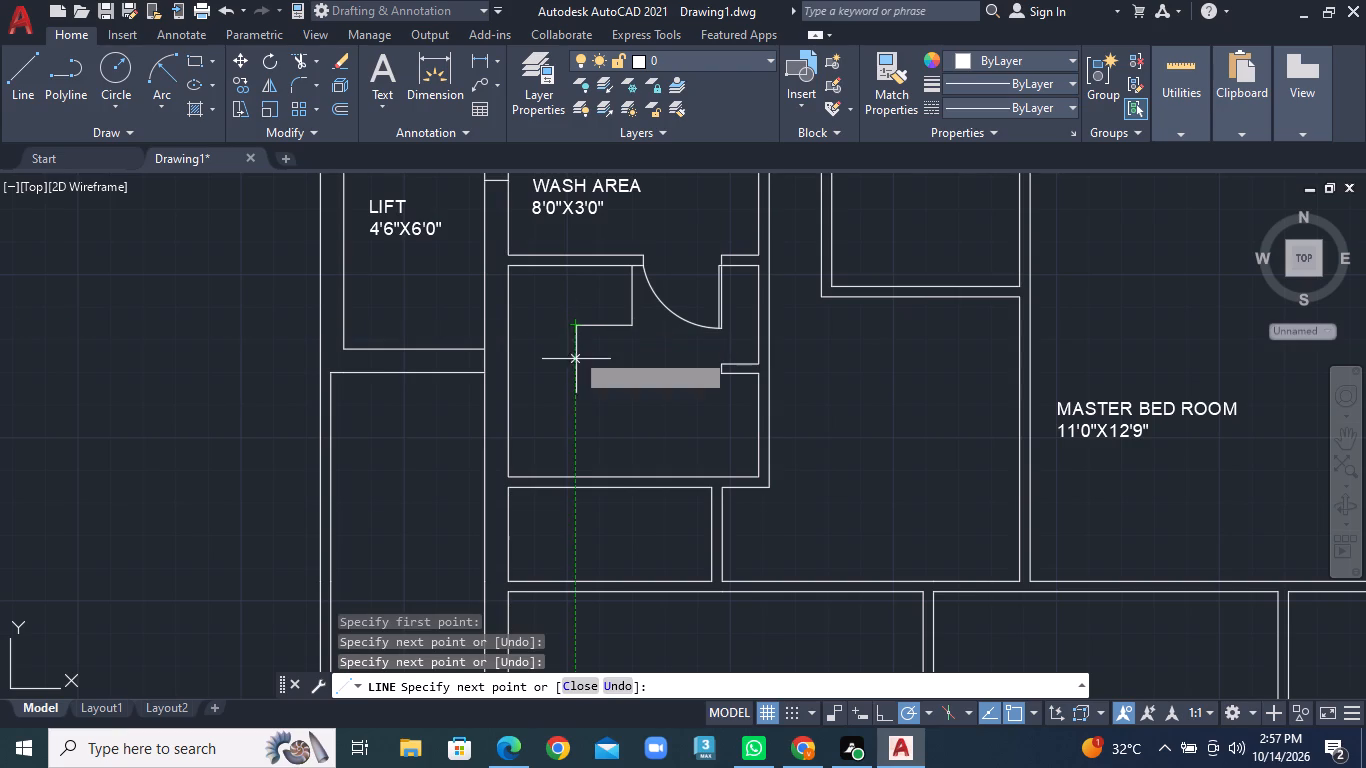
click(585, 472)
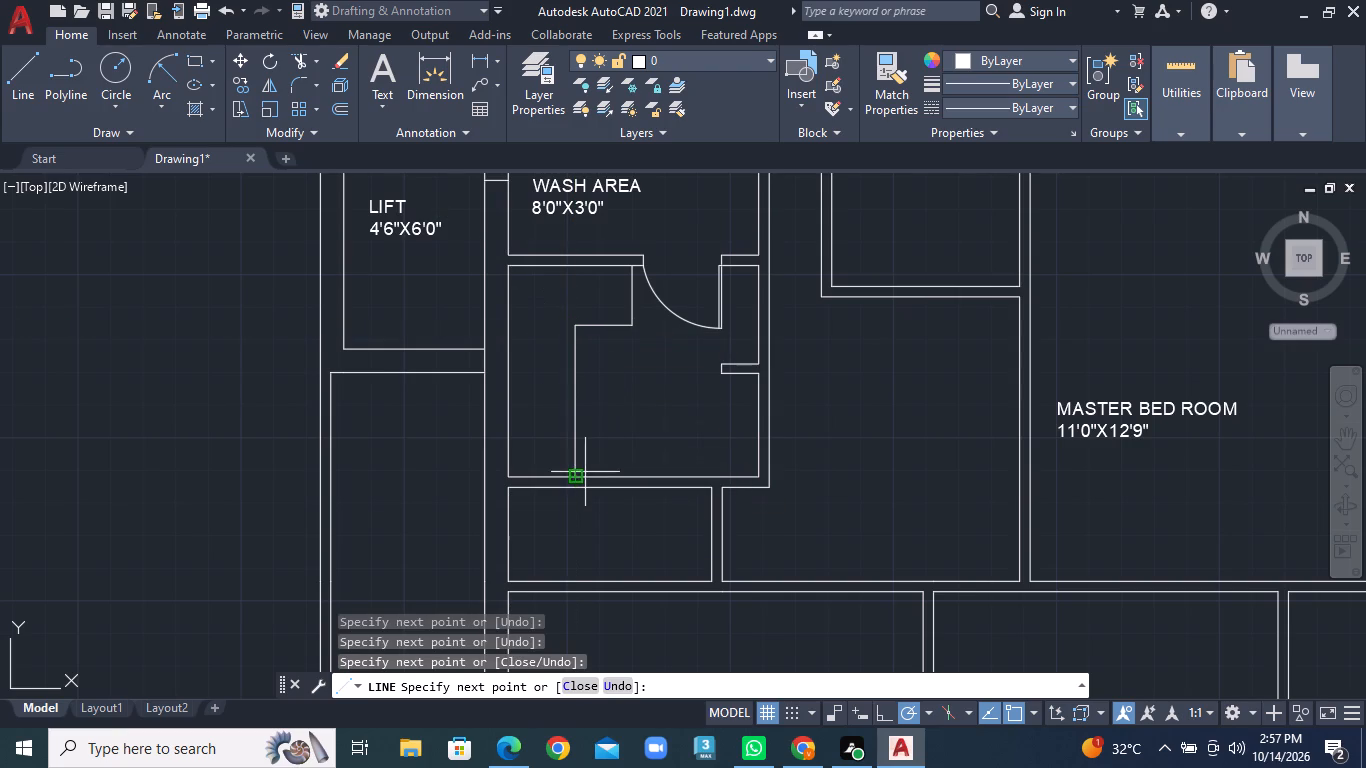
right_click(585, 465)
click(616, 467)
click(616, 470)
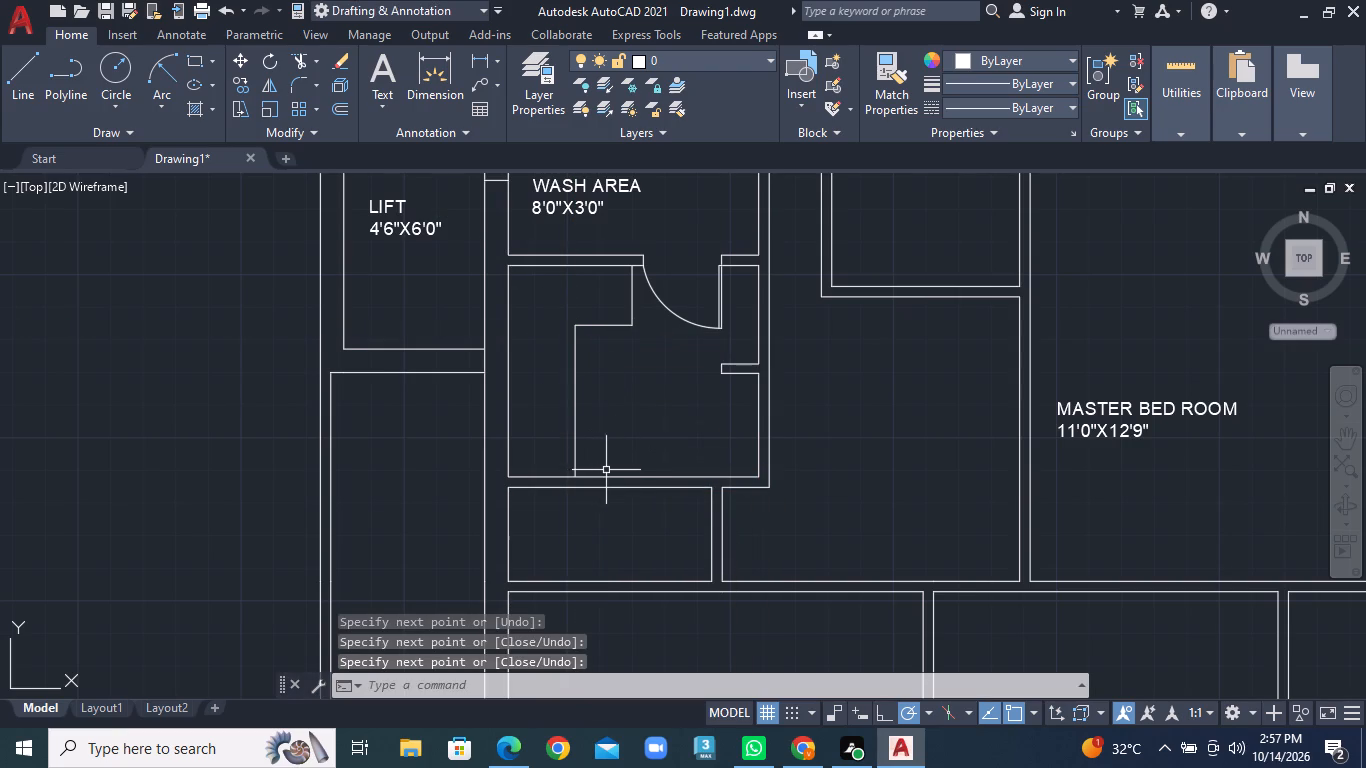
middle_drag(606, 470, 558, 382)
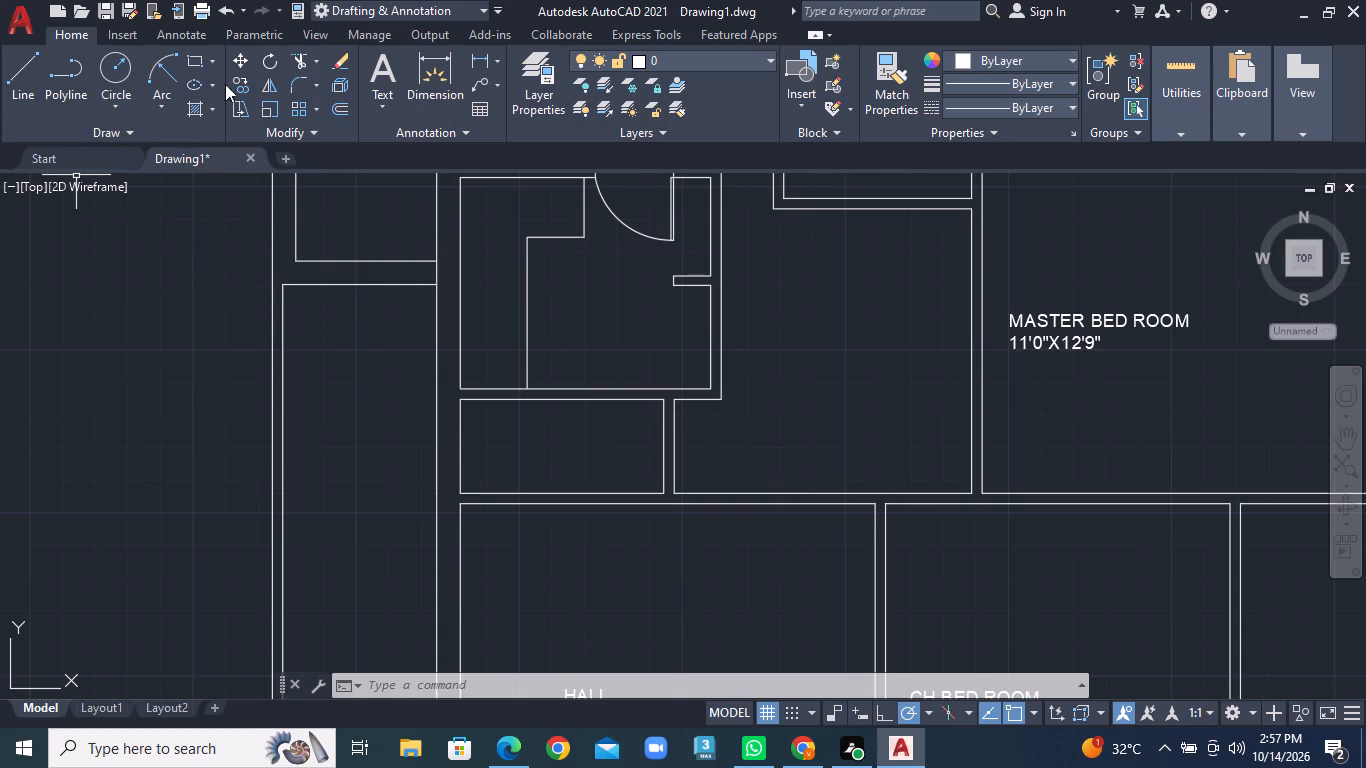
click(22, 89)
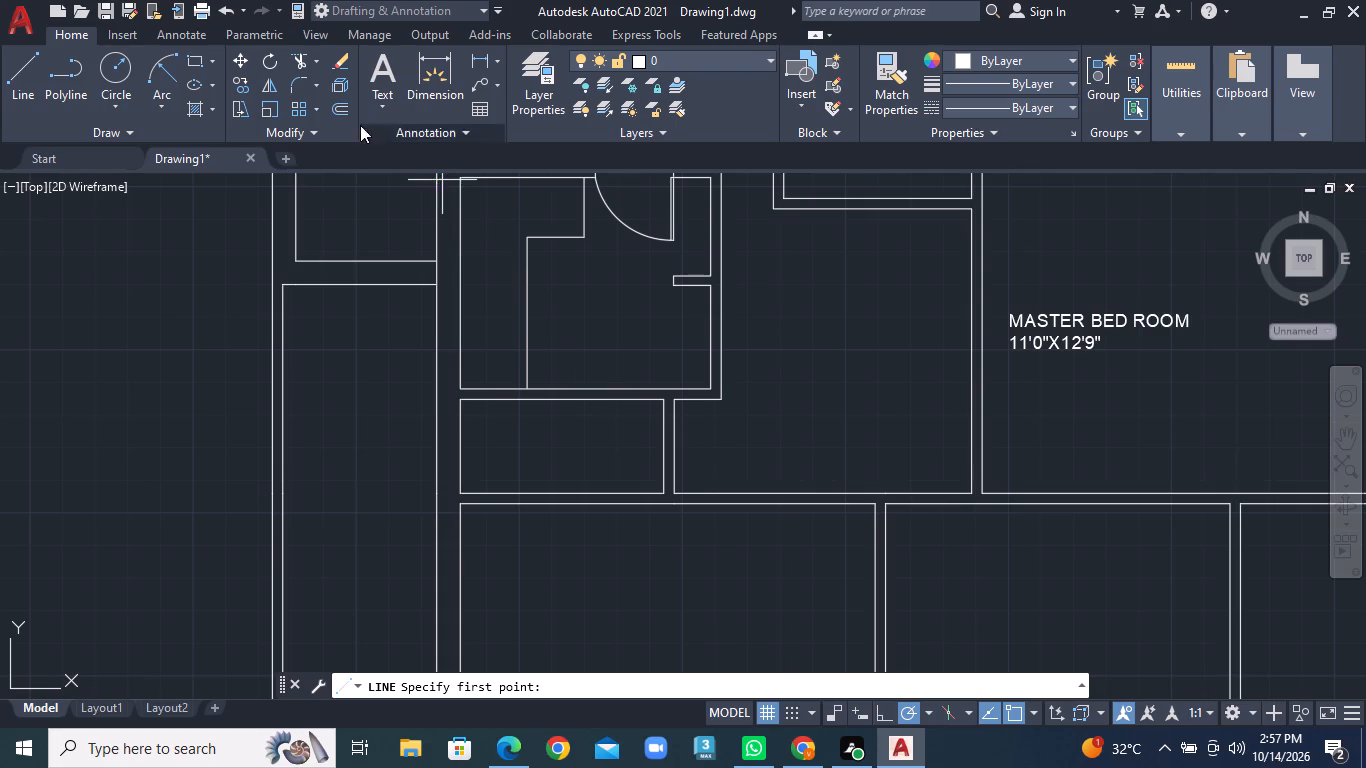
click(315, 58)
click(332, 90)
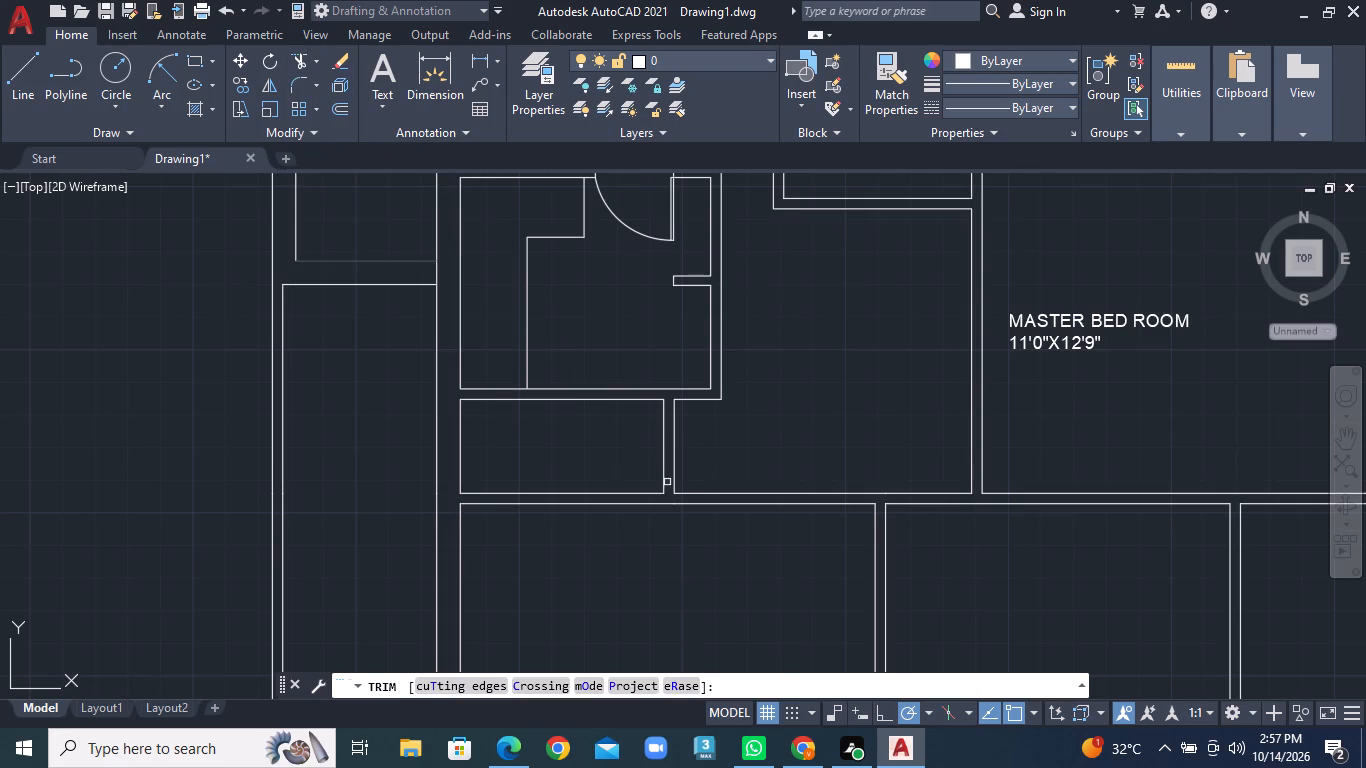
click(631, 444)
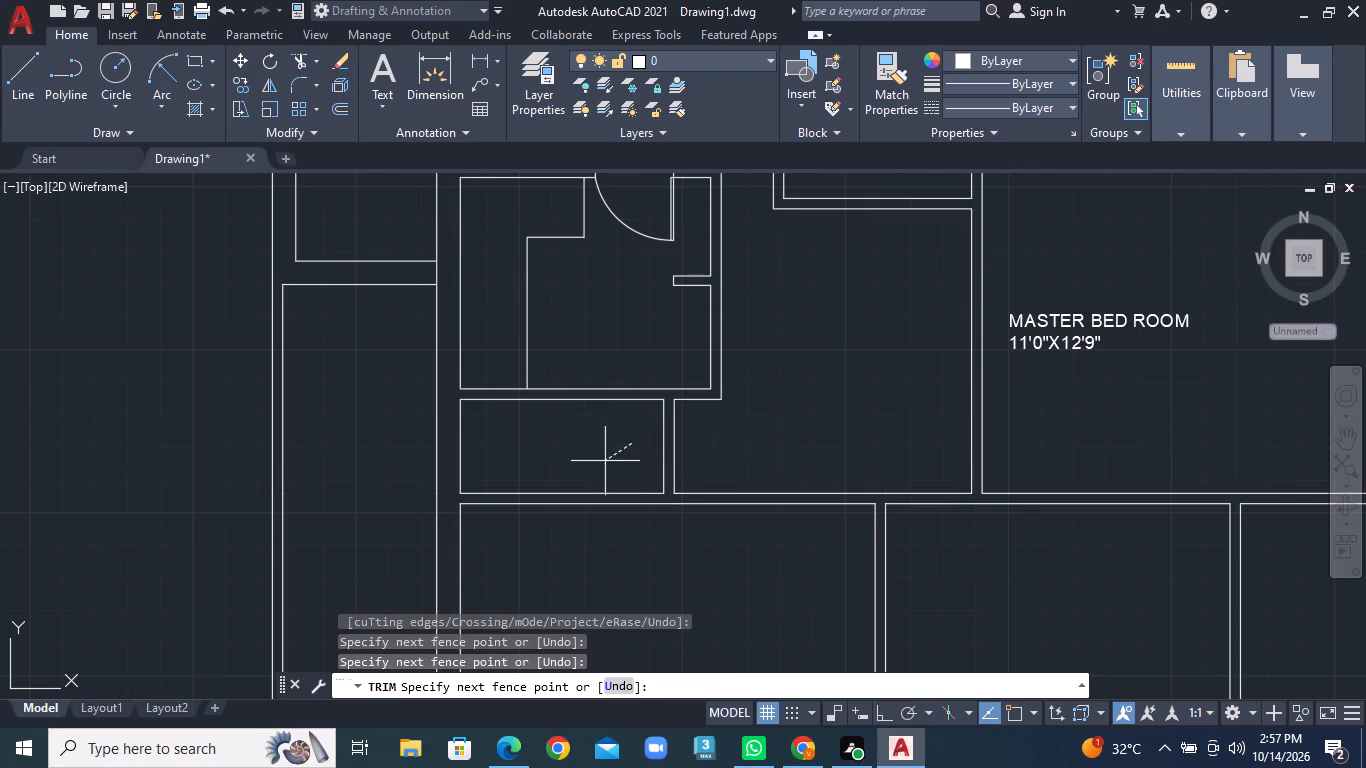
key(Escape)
Draw two short jamb lines across the east partition of the narrow room north of the hall, one near each end.
click(18, 90)
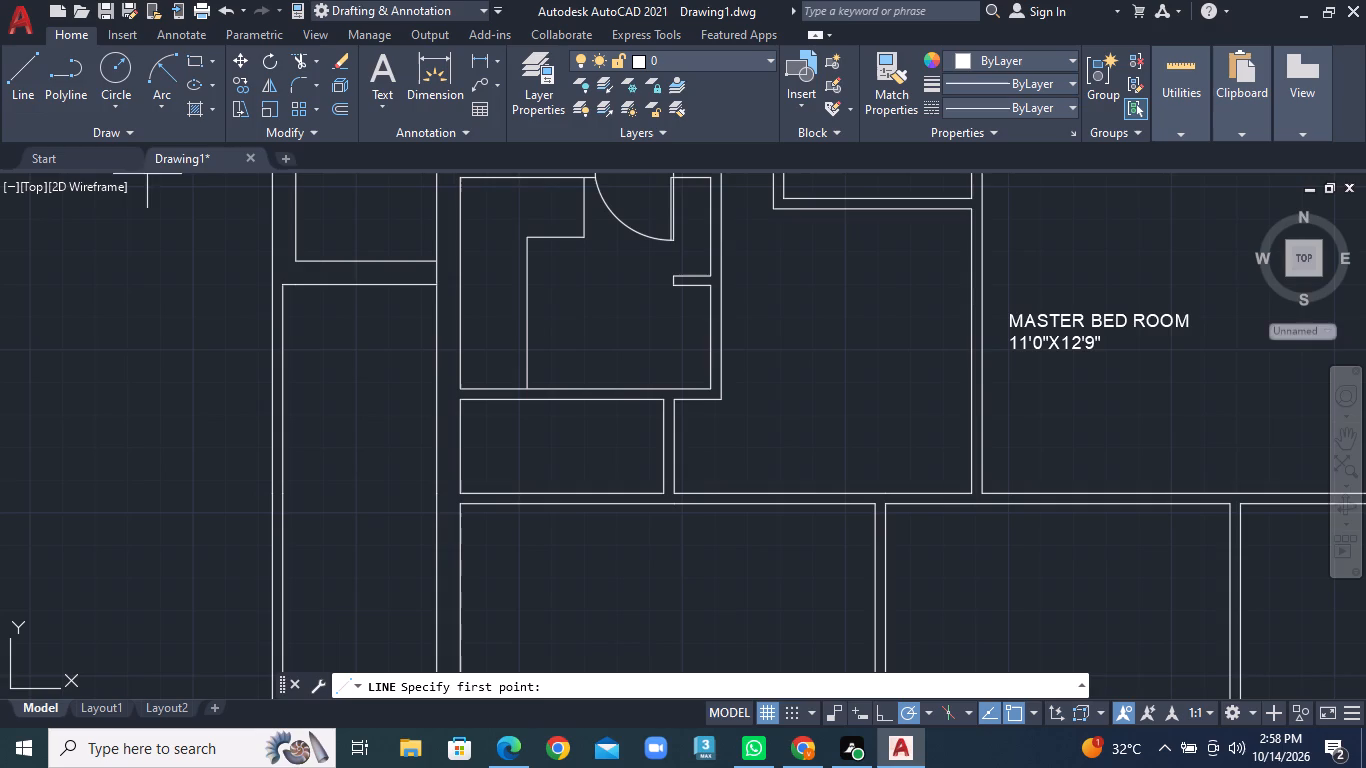
scroll(639, 367, up, 2)
middle_drag(710, 457, 708, 364)
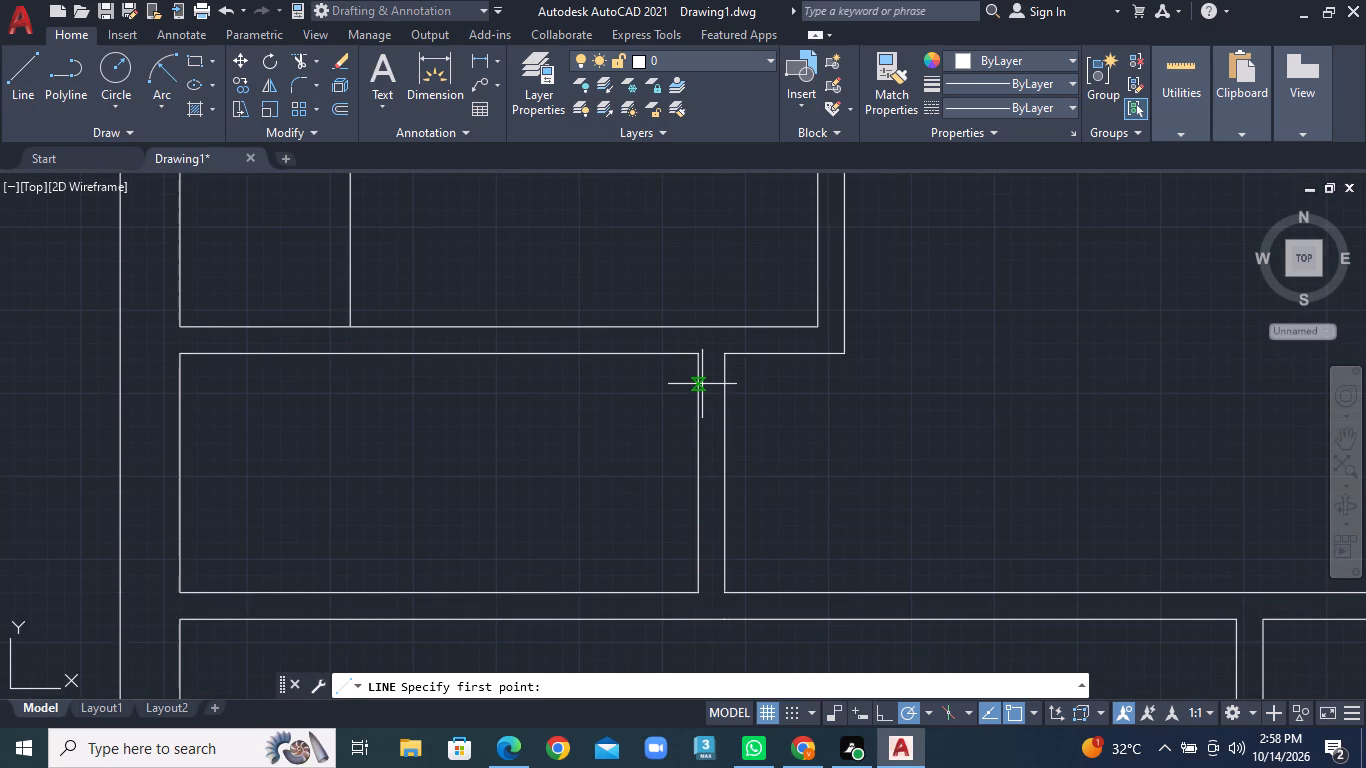
click(701, 382)
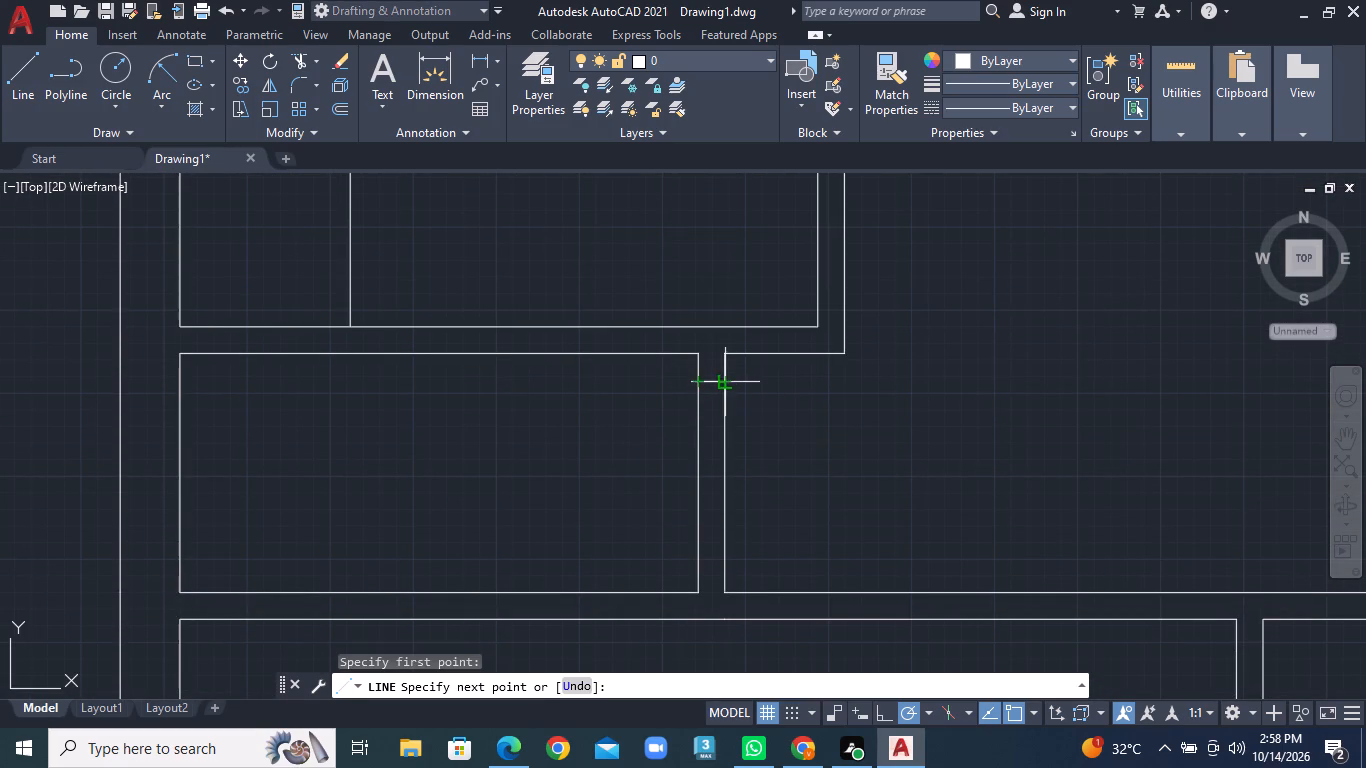
click(730, 383)
right_click(730, 383)
click(753, 391)
click(11, 99)
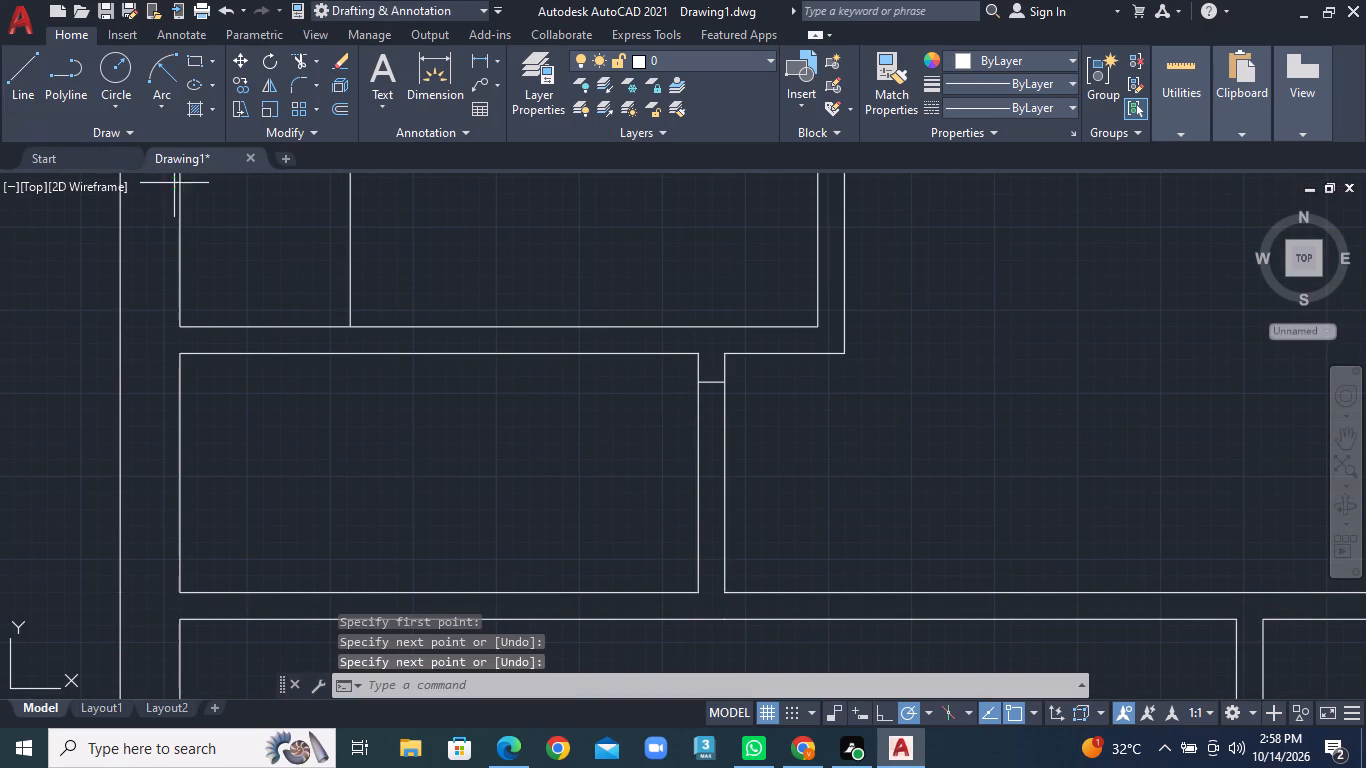
click(699, 567)
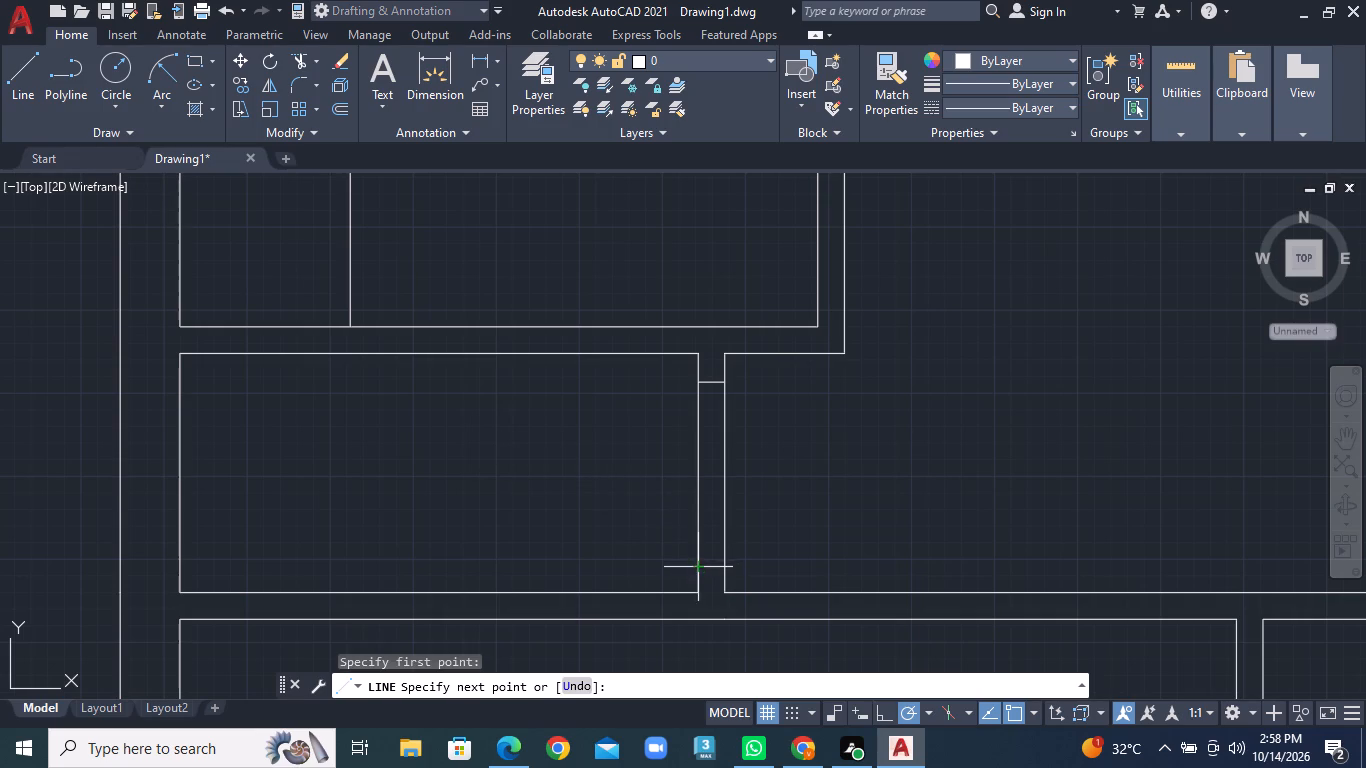
click(726, 564)
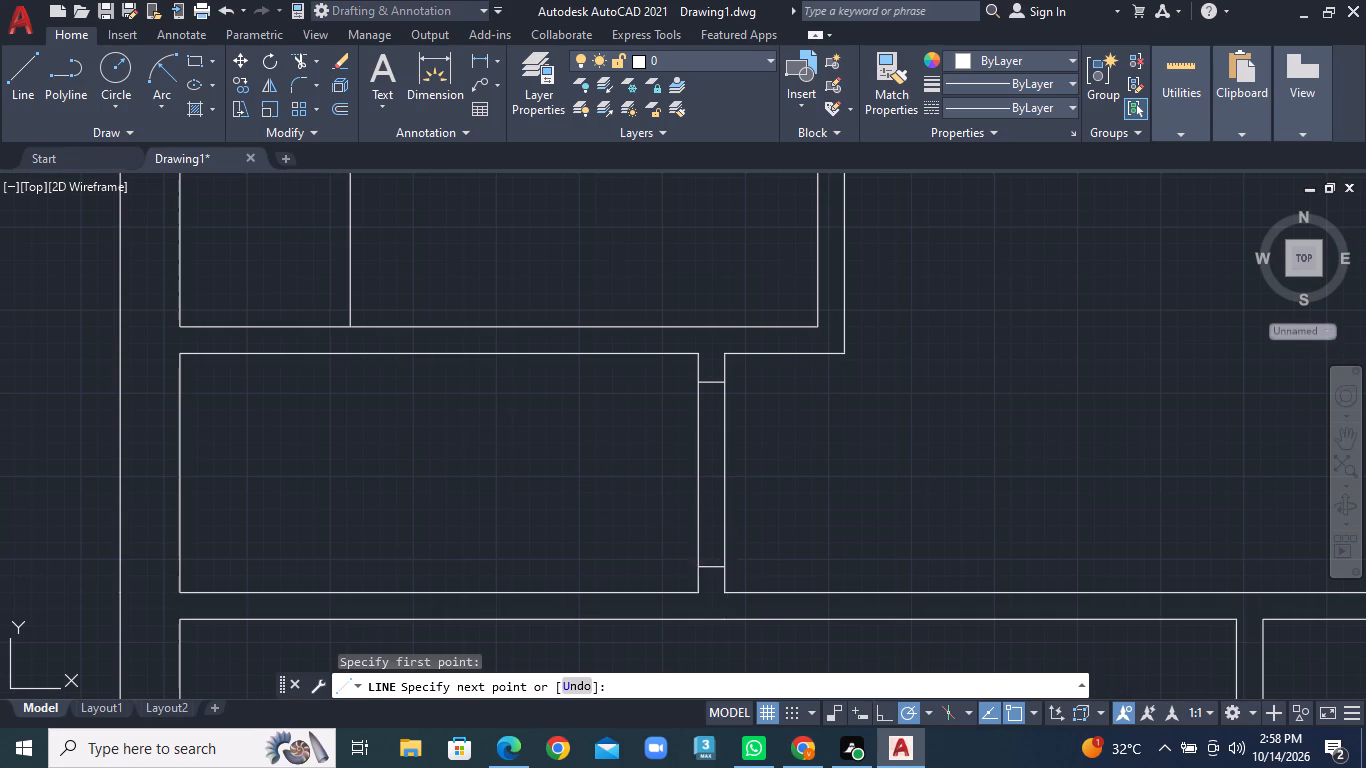
right_click(727, 564)
click(797, 348)
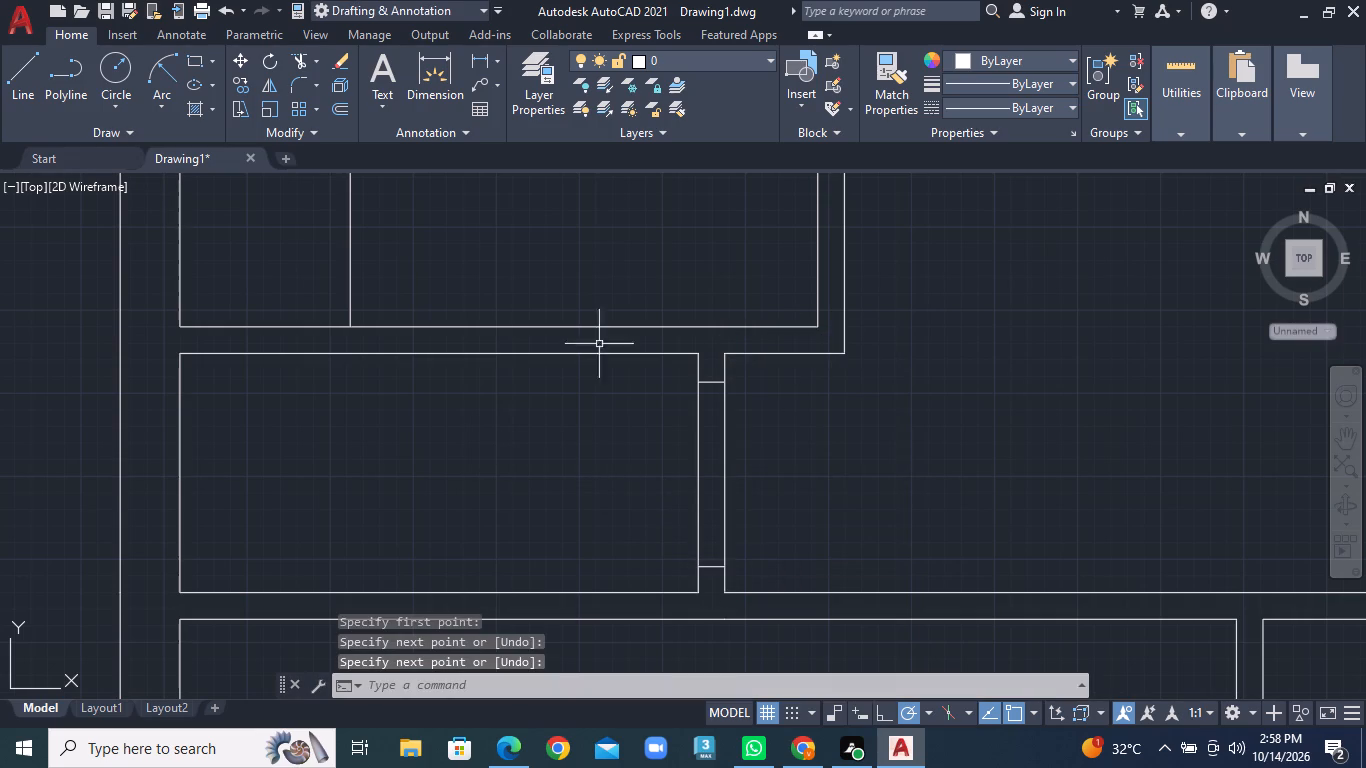
Trim both partition lines between the two jamb lines to open the narrow room's east side.
click(319, 55)
click(342, 94)
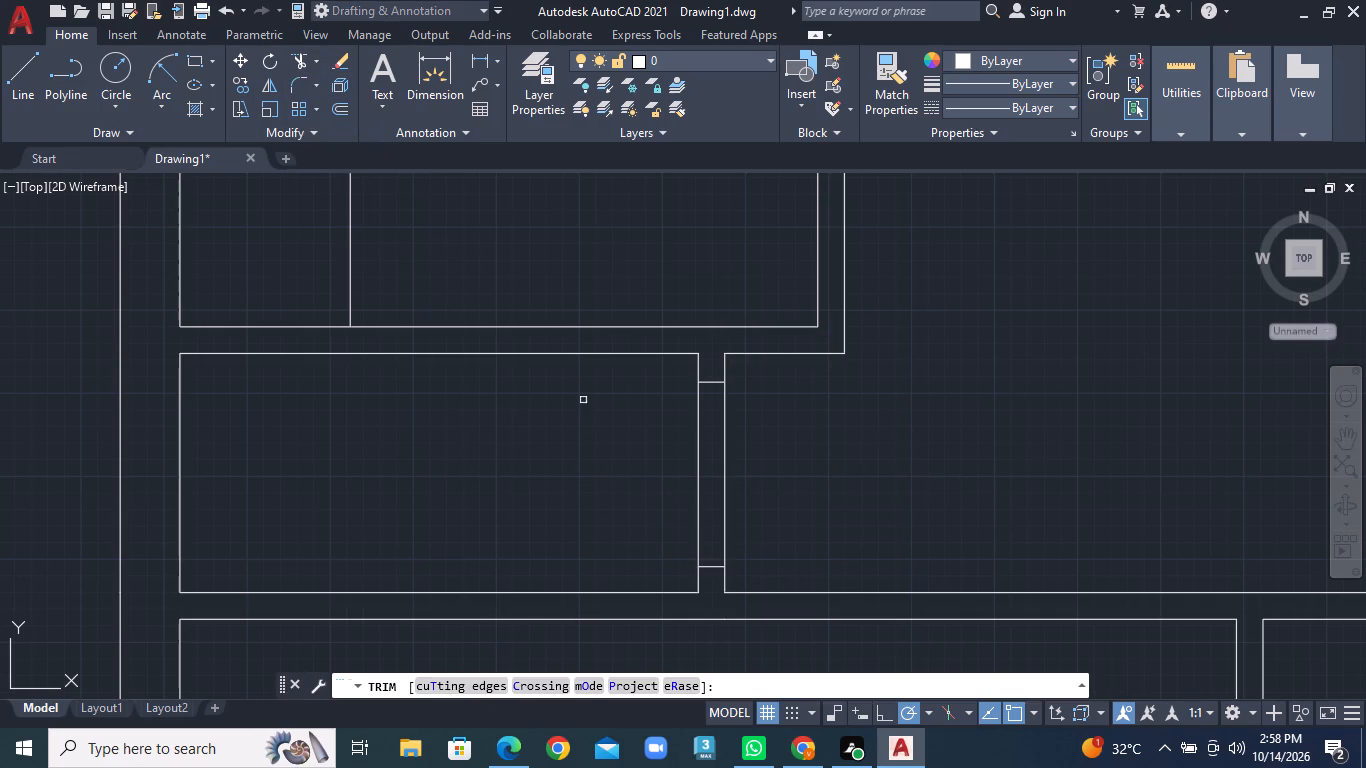
click(641, 488)
click(764, 482)
Draw a line across the wall north of the opening, continuing the upper nib's east edge to the wall's far face.
scroll(768, 482, down, 1)
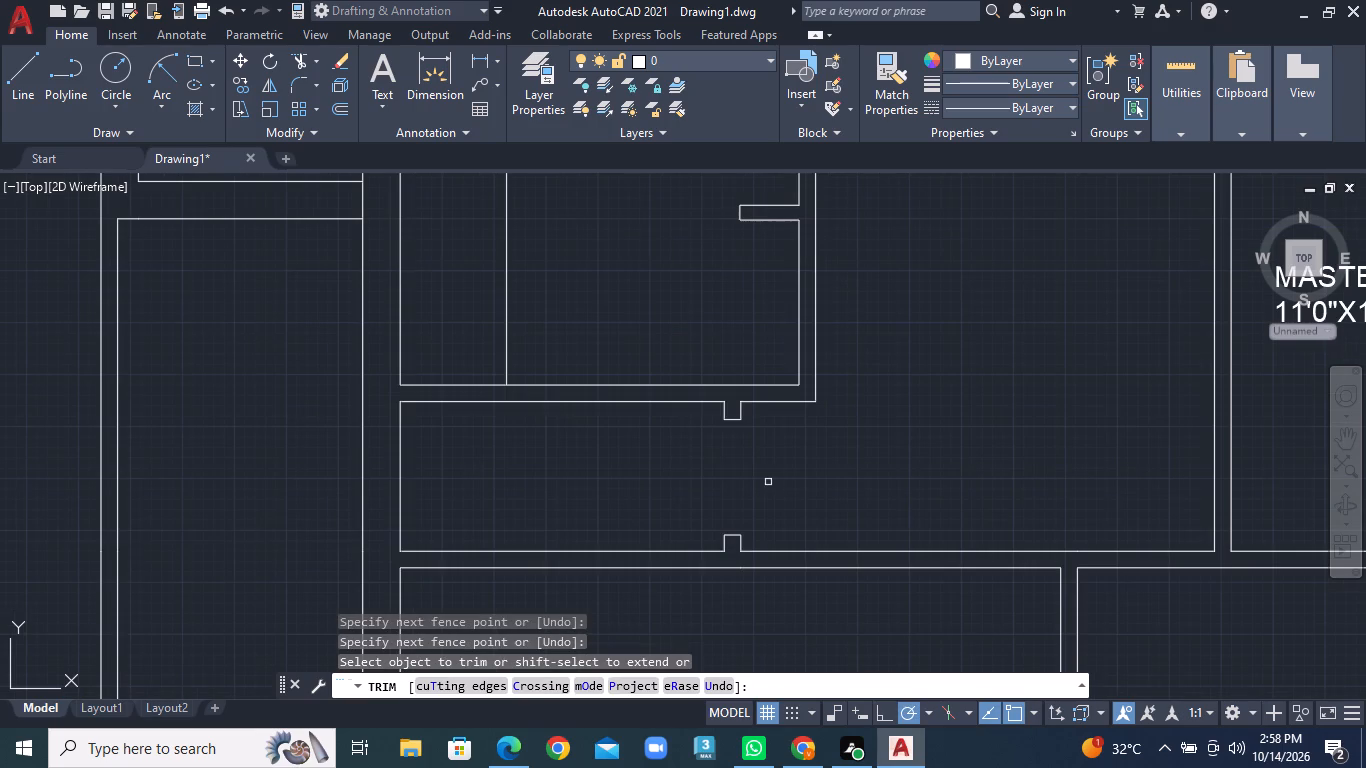
click(10, 66)
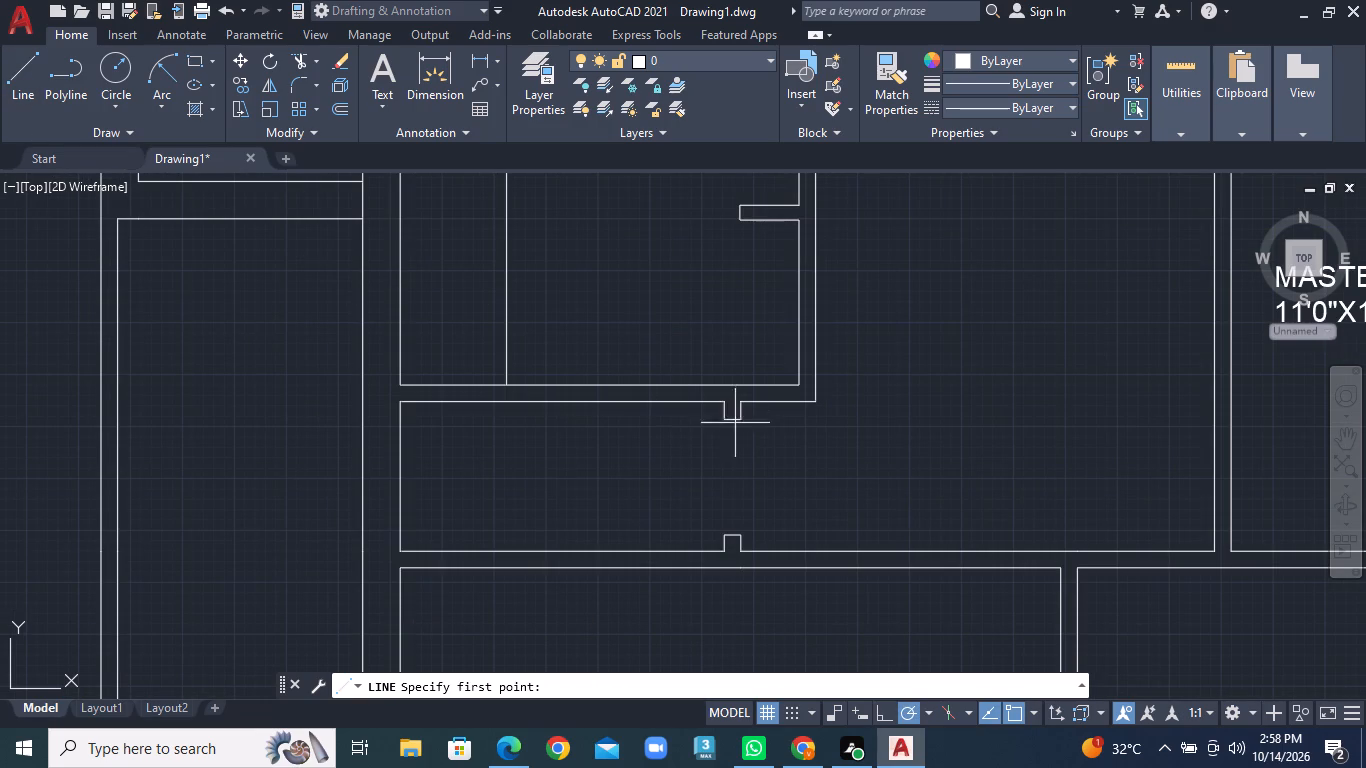
scroll(732, 463, down, 1)
middle_drag(766, 500, 743, 464)
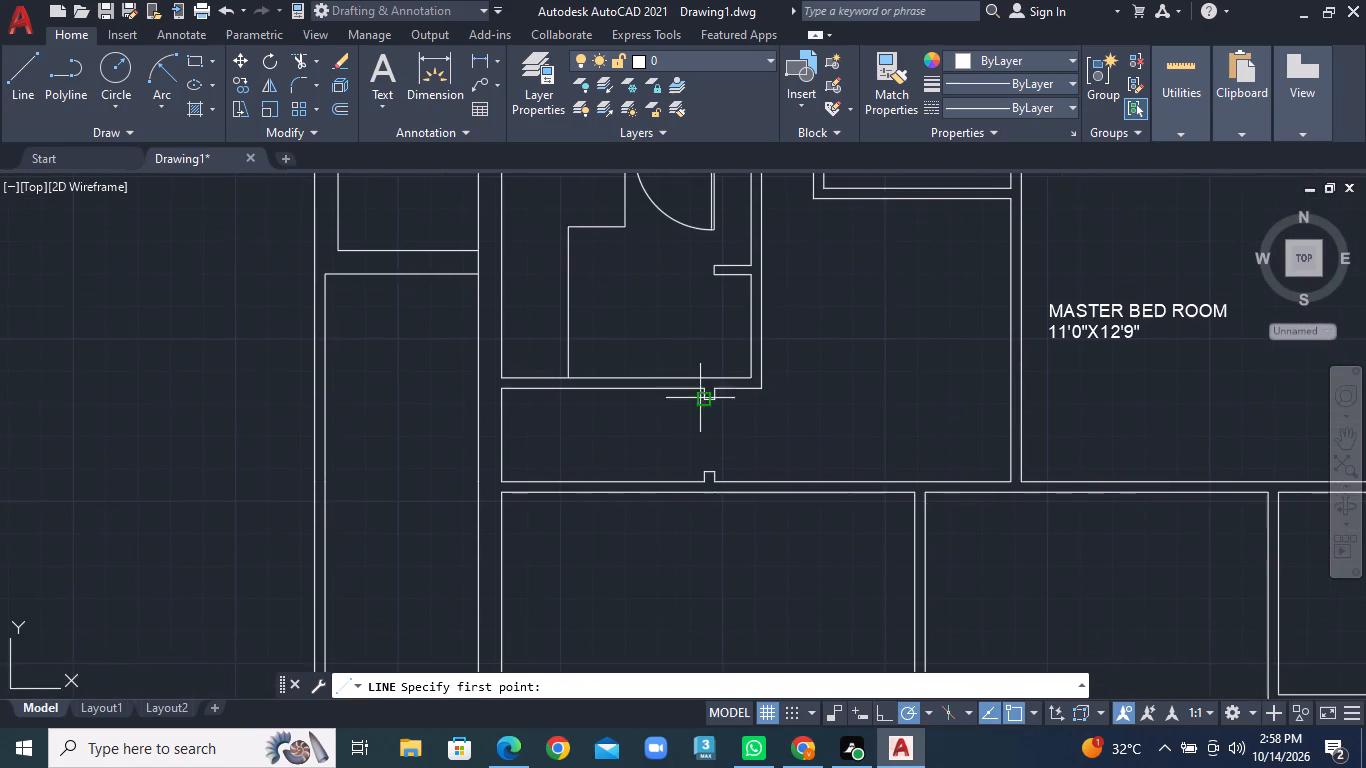
scroll(700, 397, up, 3)
click(762, 358)
click(758, 317)
right_click(758, 317)
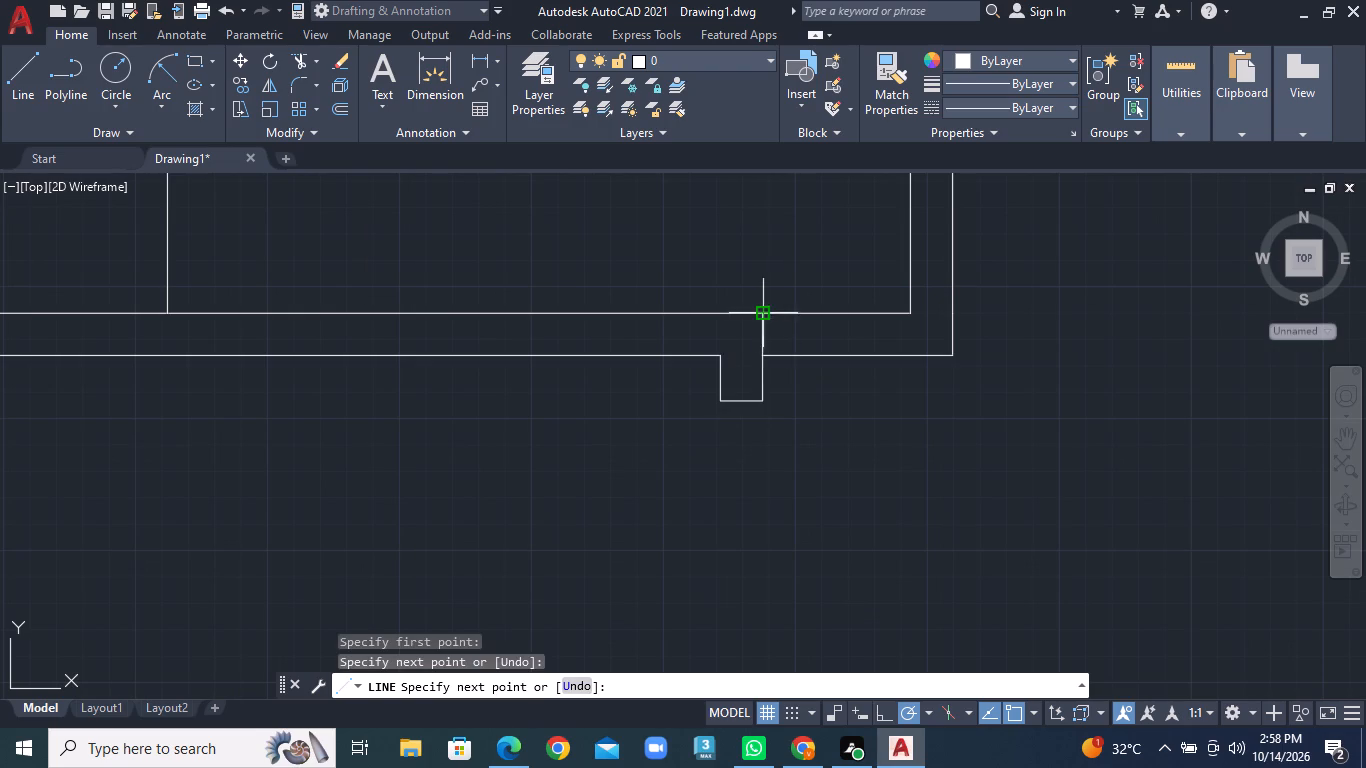
click(773, 324)
Draw a line across the wall south of the opening, continuing the lower nib's east edge to the wall's far face.
click(13, 82)
scroll(633, 430, down, 2)
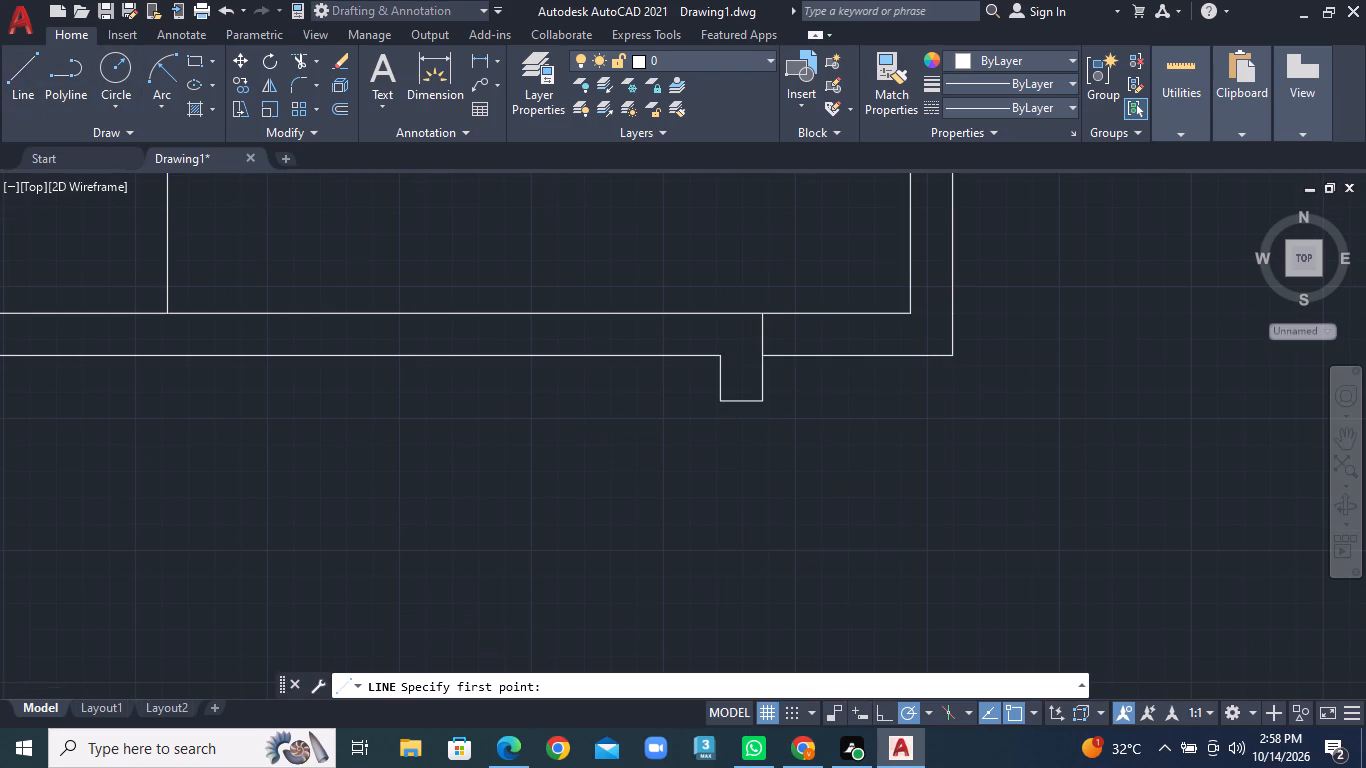
middle_drag(766, 490, 761, 366)
scroll(674, 427, up, 2)
click(684, 418)
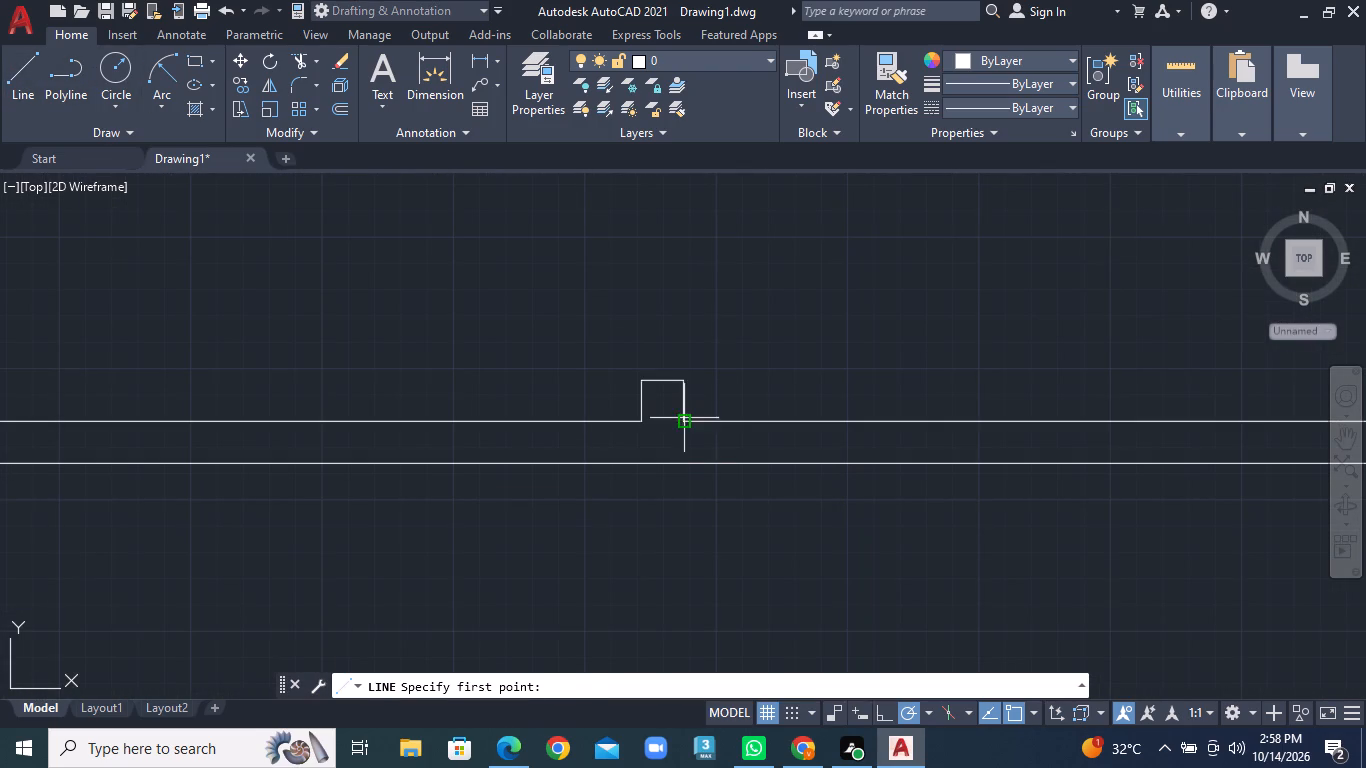
click(687, 455)
right_click(687, 455)
click(723, 465)
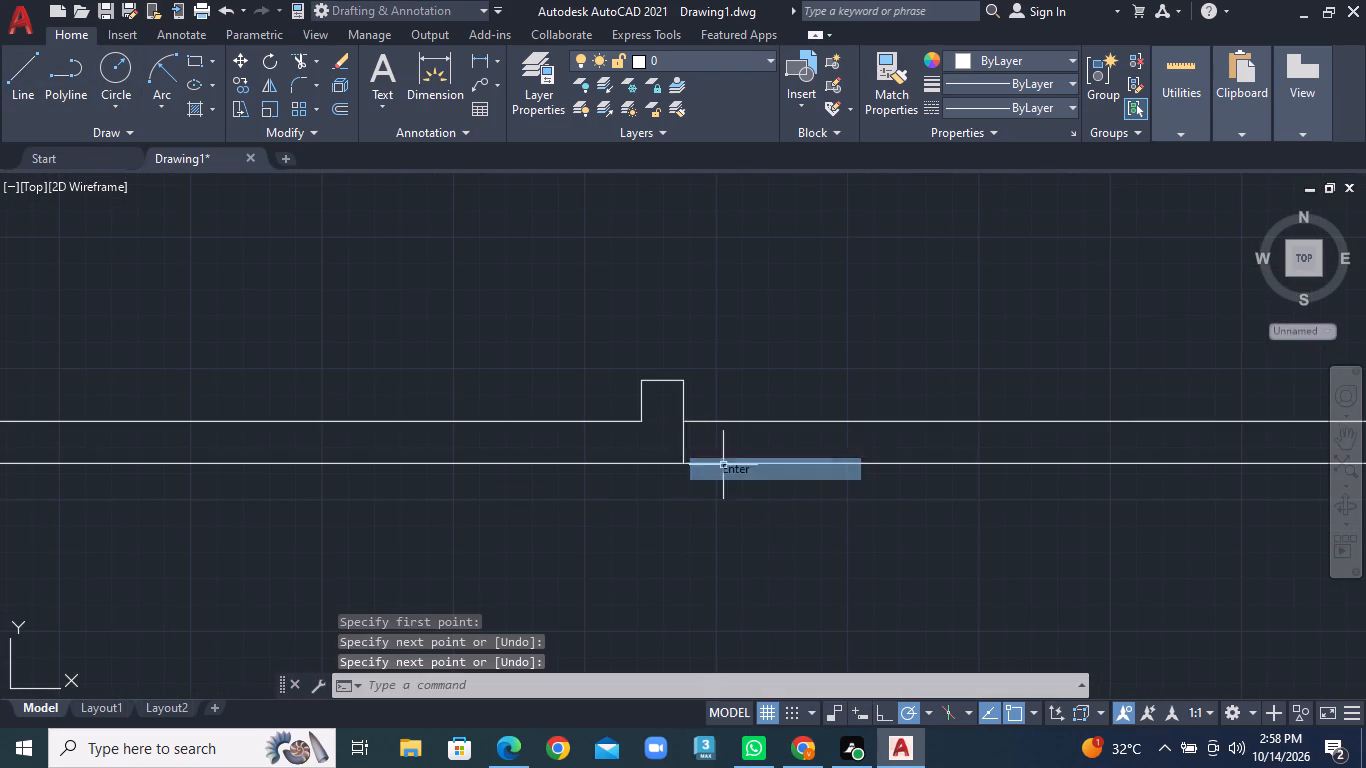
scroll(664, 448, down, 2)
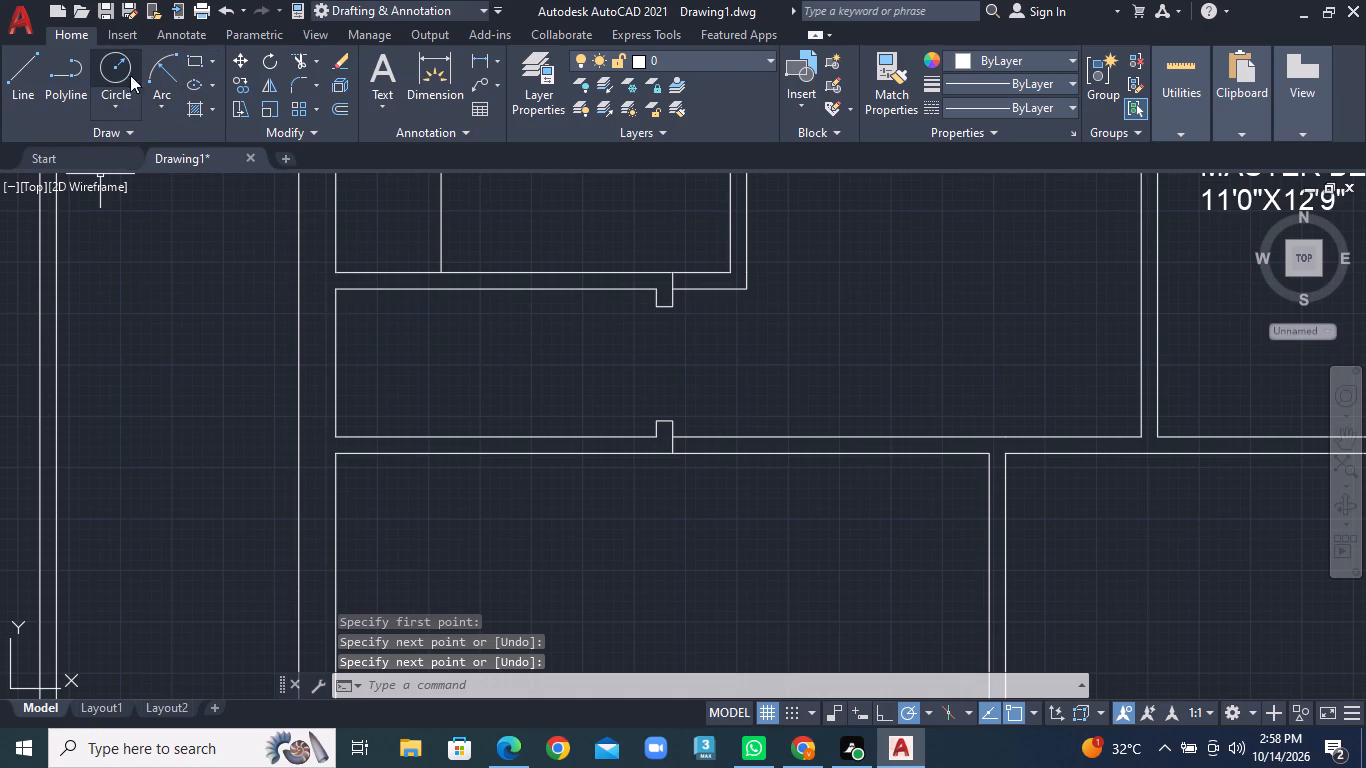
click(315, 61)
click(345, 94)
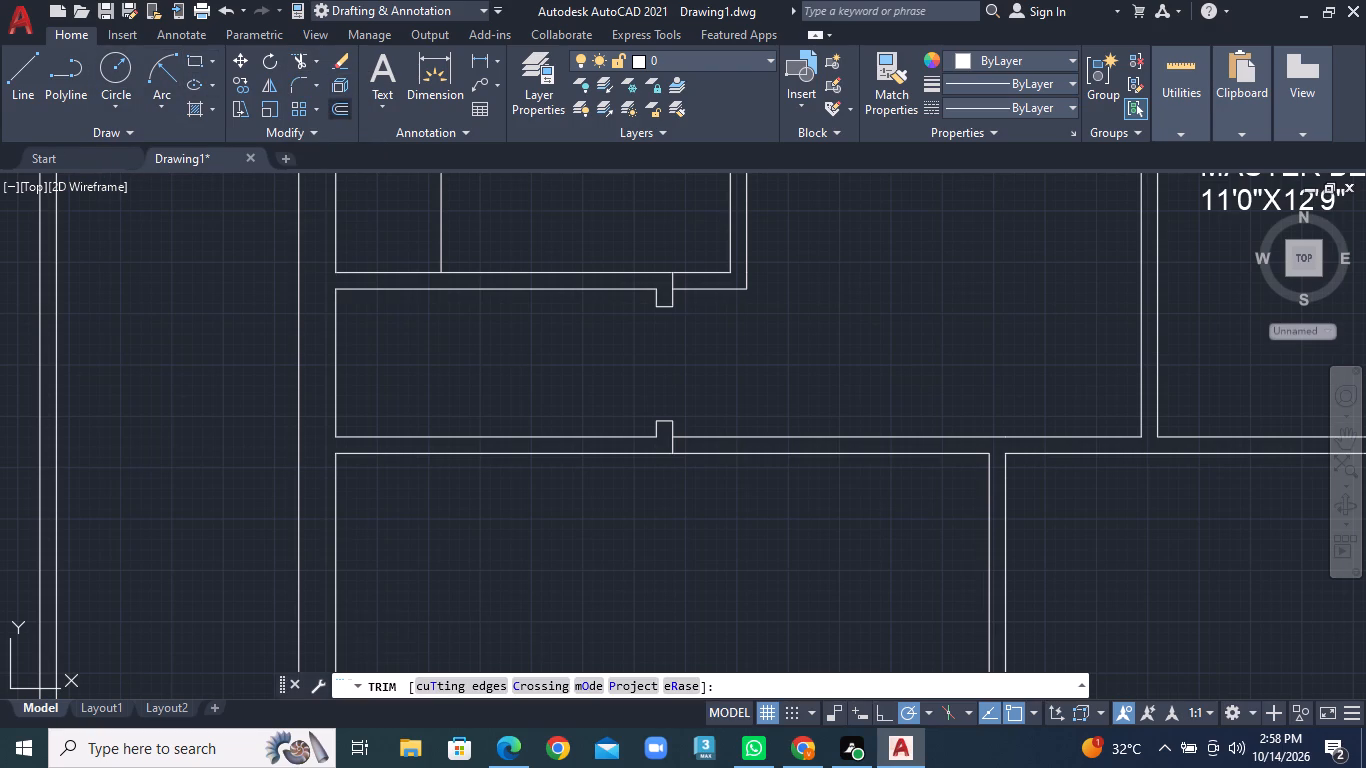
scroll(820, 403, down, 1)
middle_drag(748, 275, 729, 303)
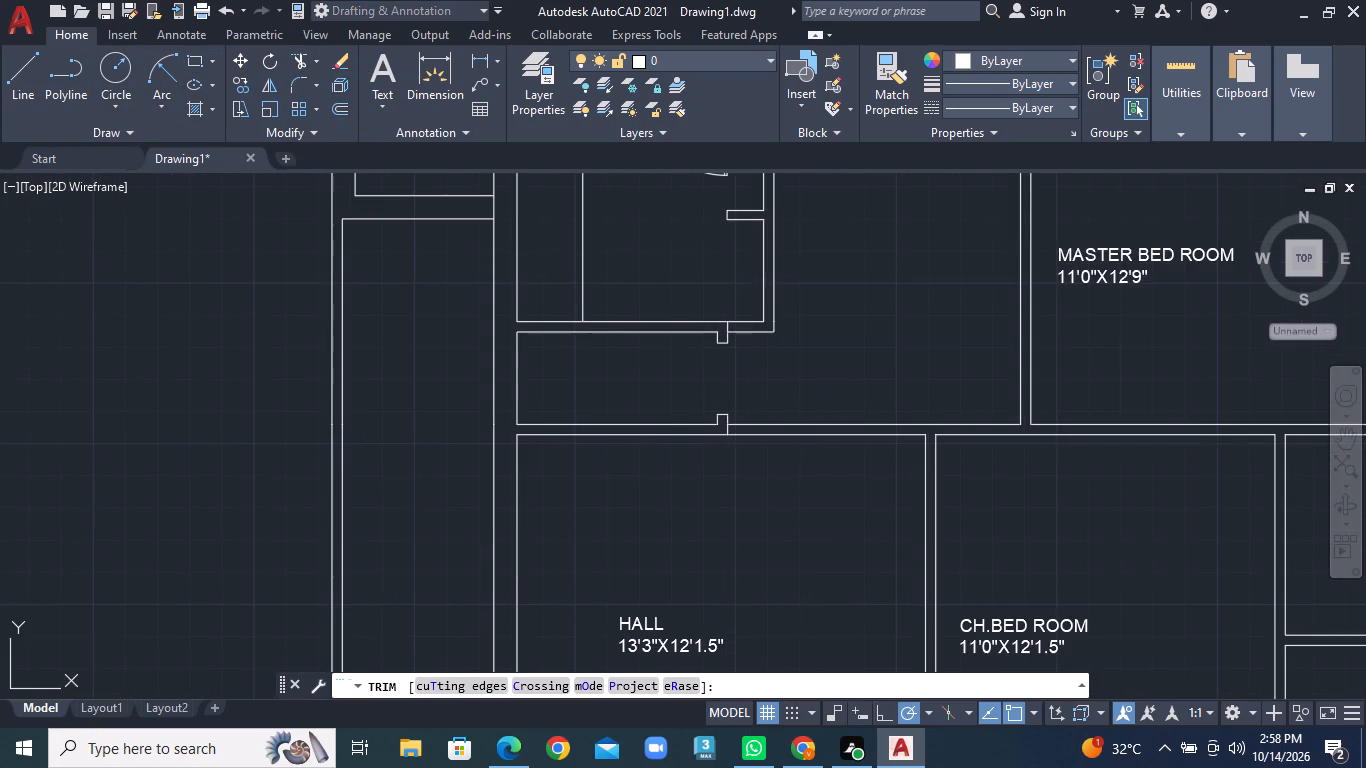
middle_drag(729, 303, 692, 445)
Draw a short line across the east partition, continuing the wall stub's south edge to the partition's outer face.
click(15, 88)
scroll(531, 354, up, 3)
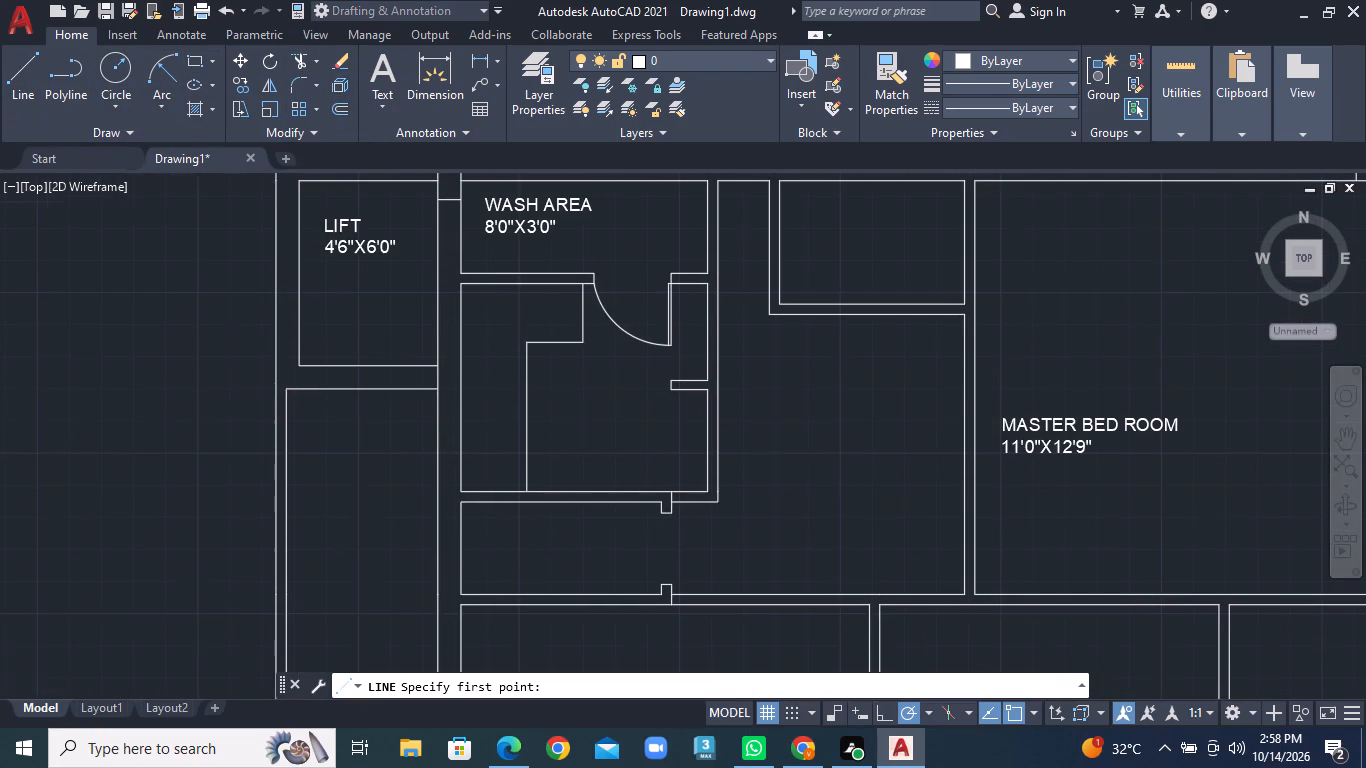
click(974, 434)
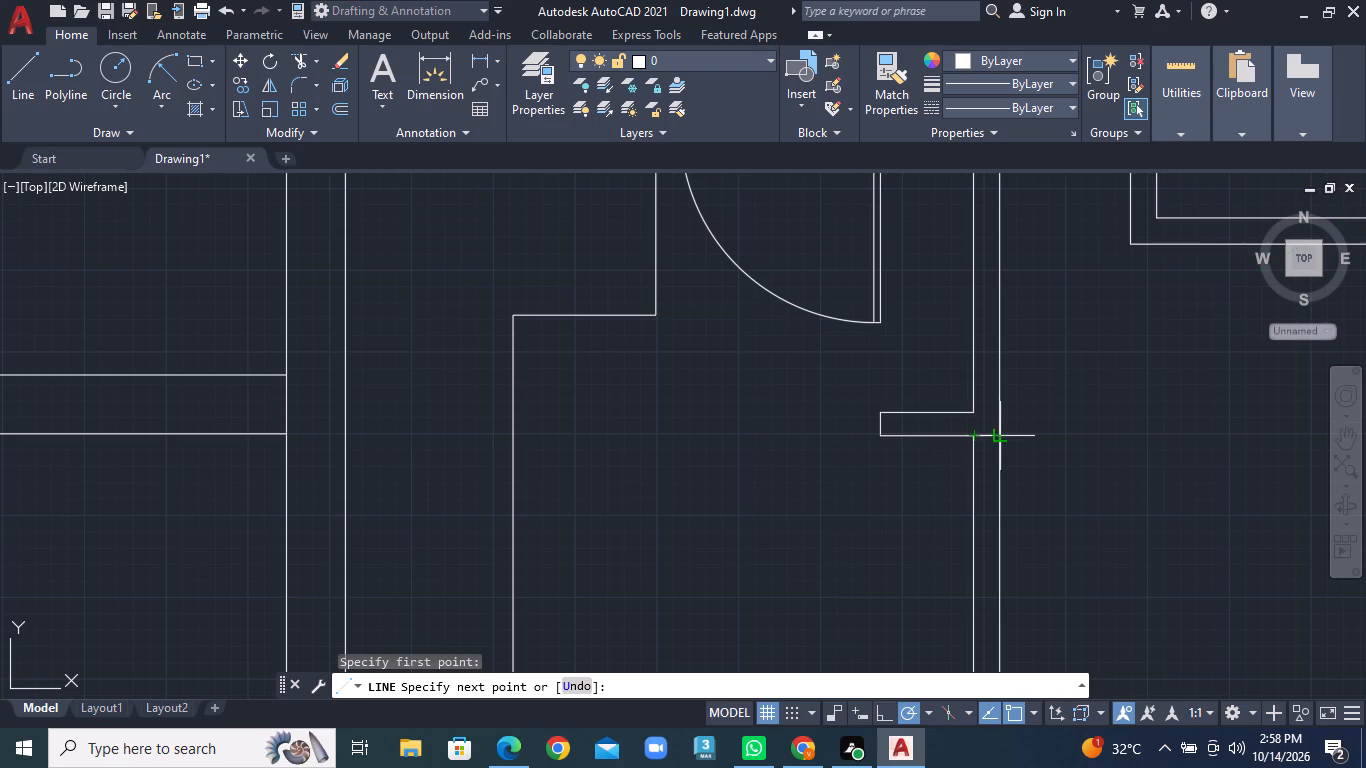
click(1008, 430)
right_click(1008, 430)
click(1015, 431)
click(1023, 434)
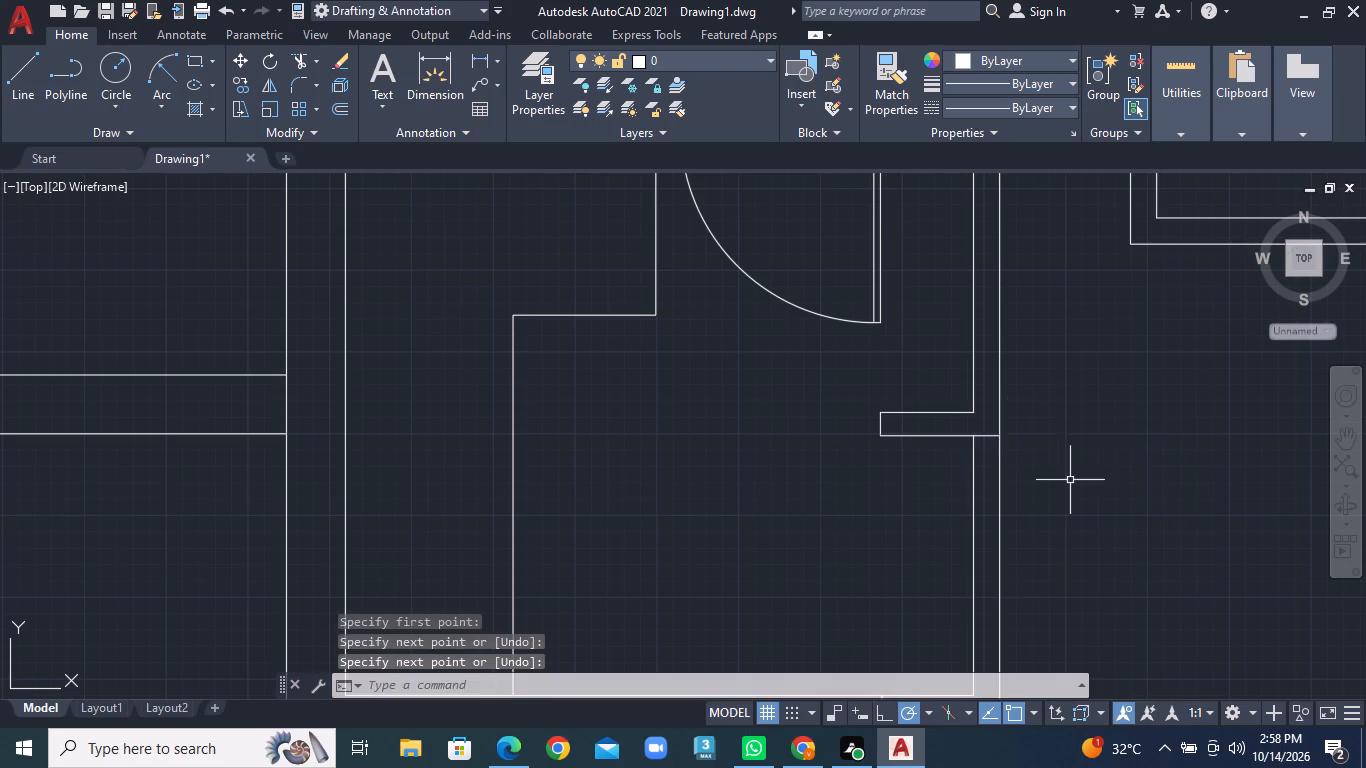
Trim away the east partition south of the wall stub and the leftover wall ends beyond the upper nib's east edge.
scroll(1071, 481, down, 3)
middle_drag(1059, 501, 780, 355)
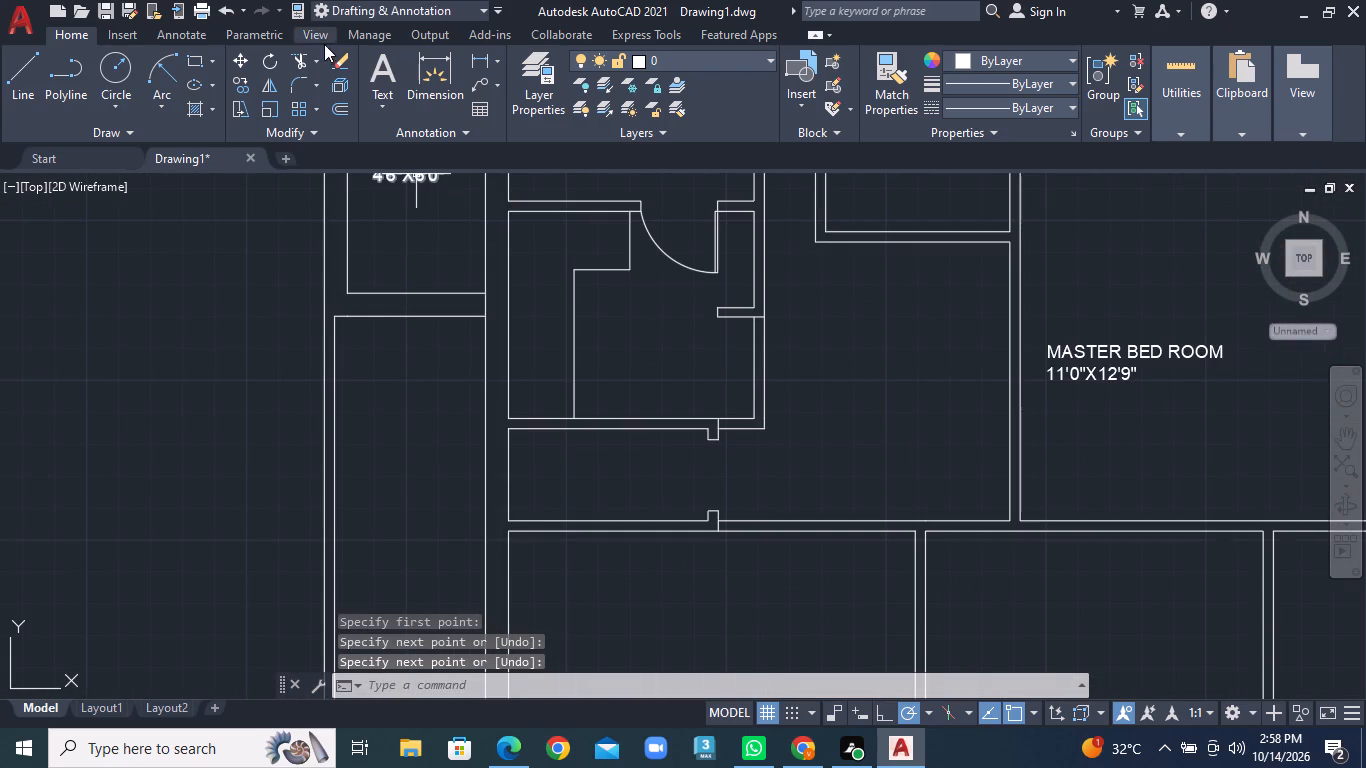
click(311, 57)
click(328, 100)
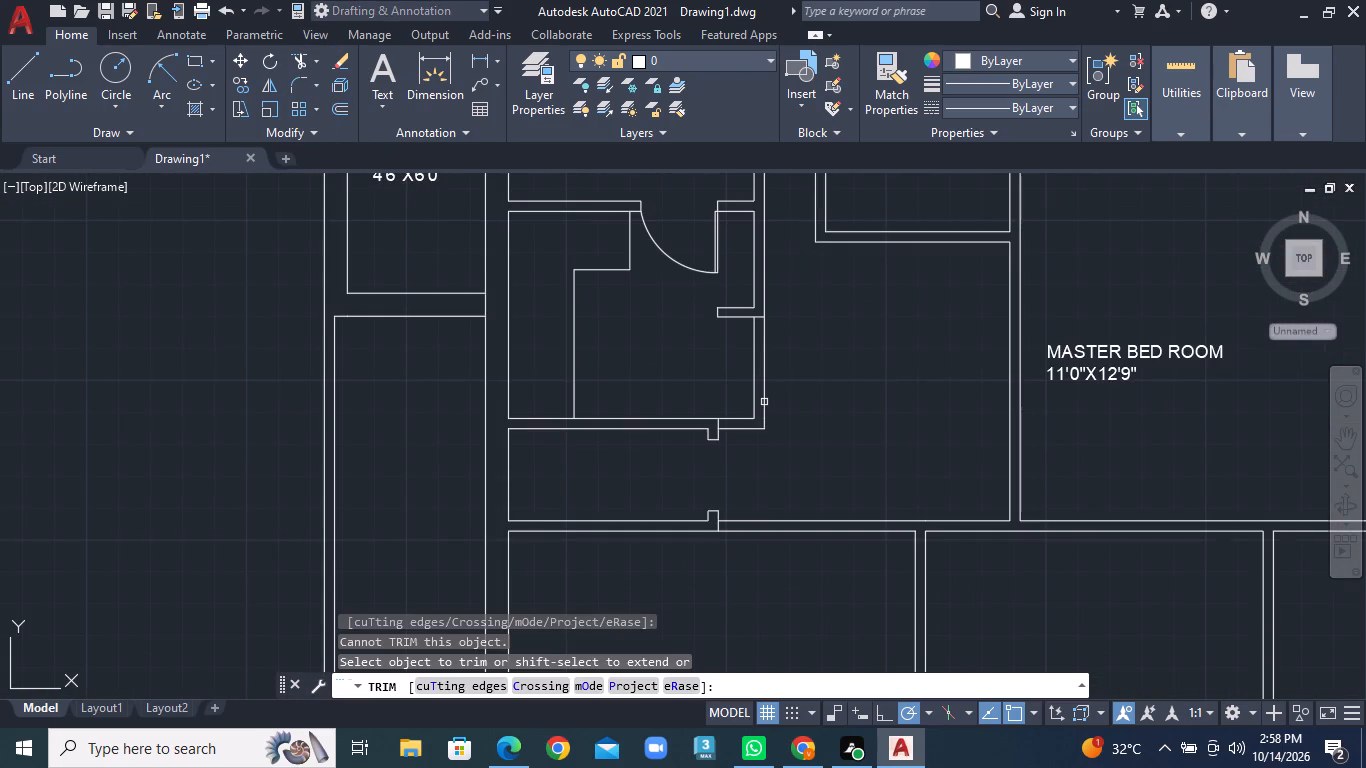
click(749, 378)
click(779, 377)
click(746, 405)
click(754, 449)
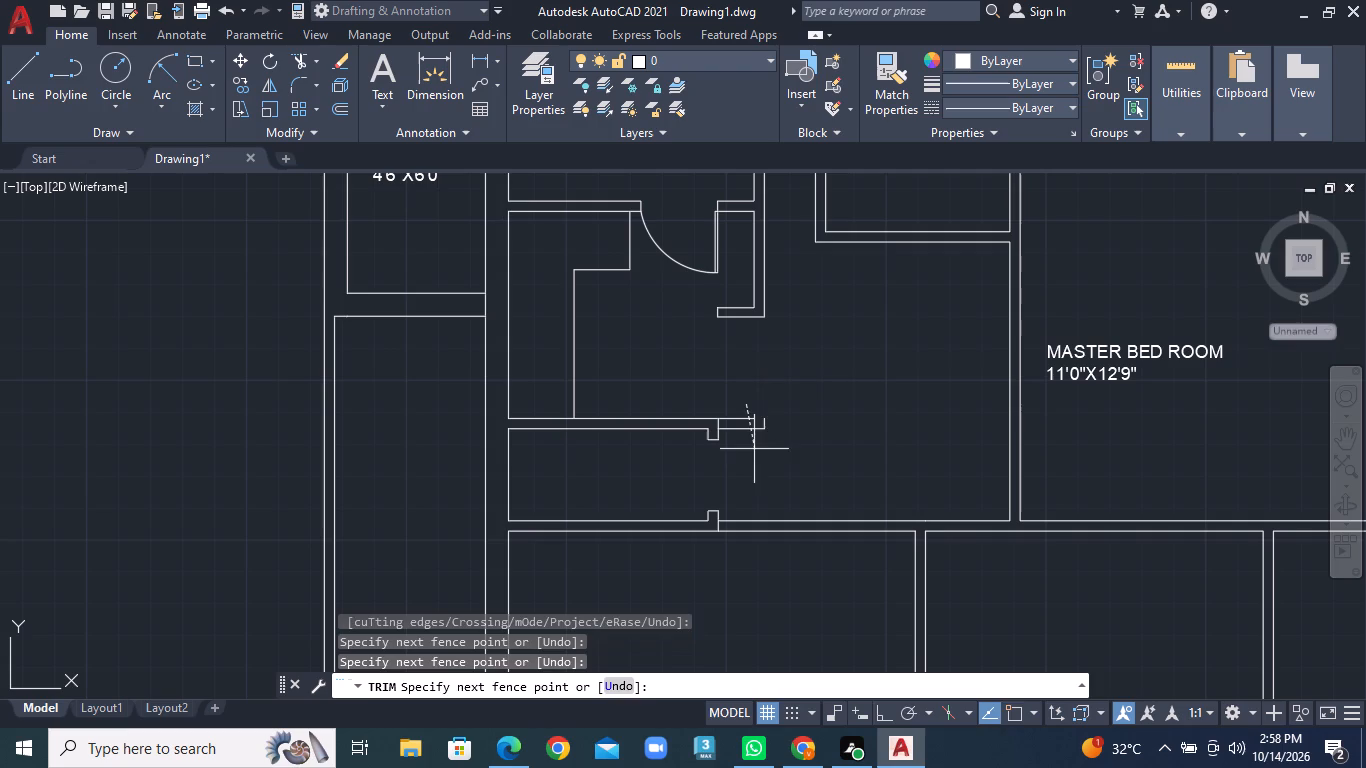
click(762, 426)
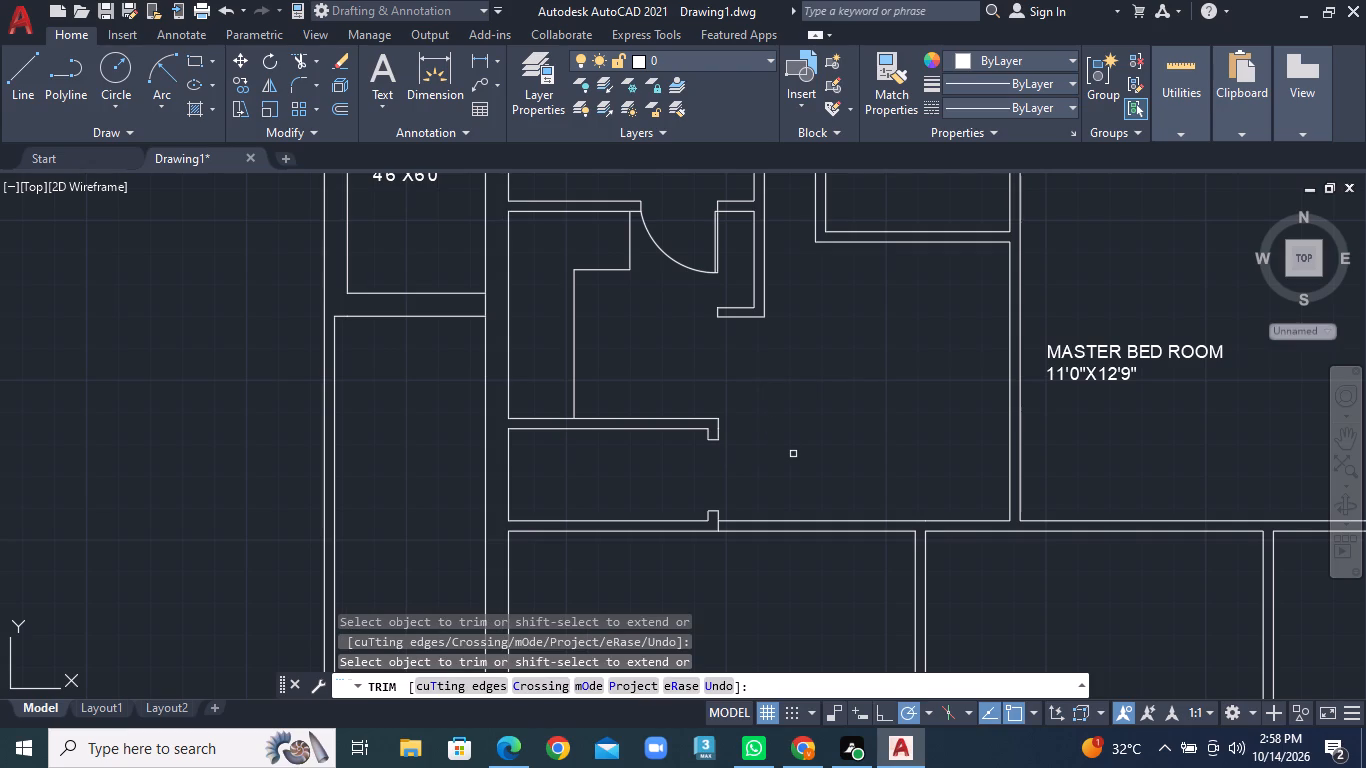
Draw a short vertical line from the HALL's northeast inside corner north across the wall, extending past its far face.
middle_drag(784, 475, 771, 393)
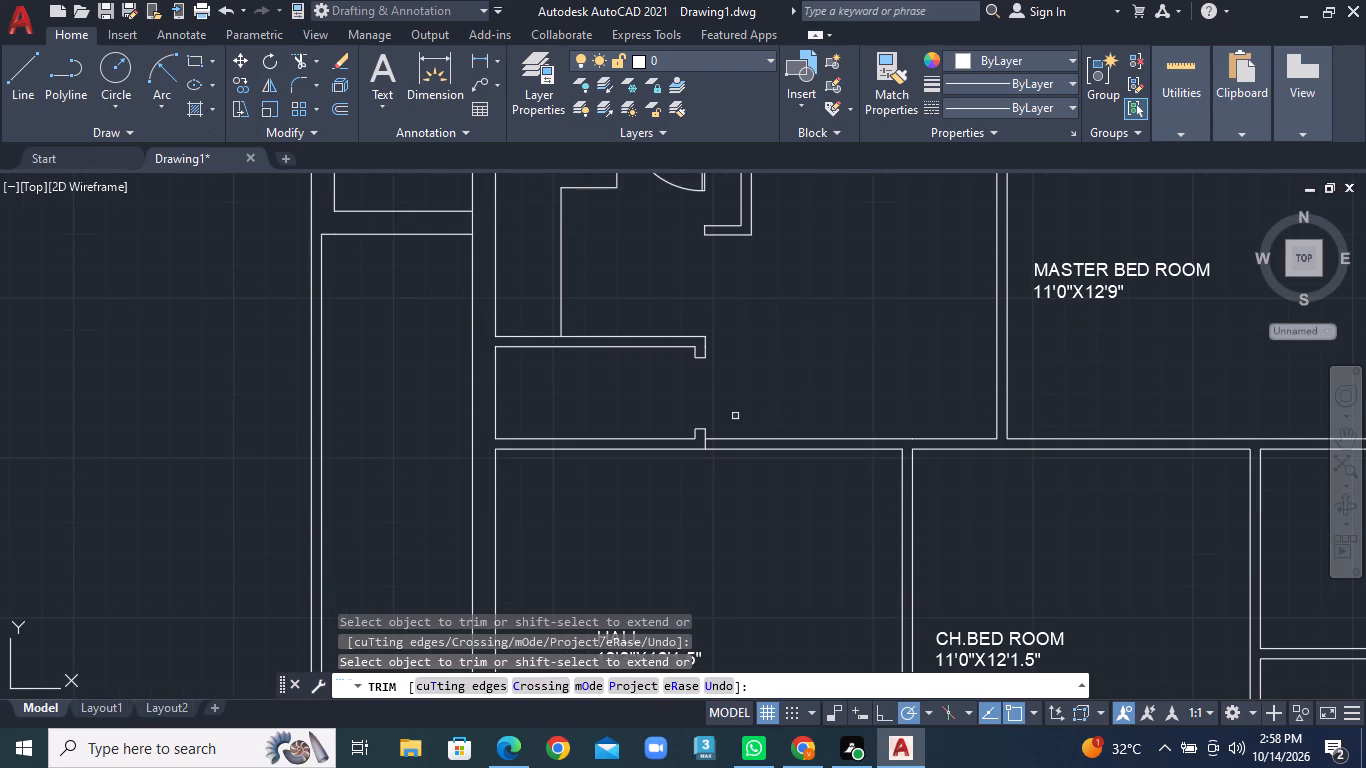
click(34, 93)
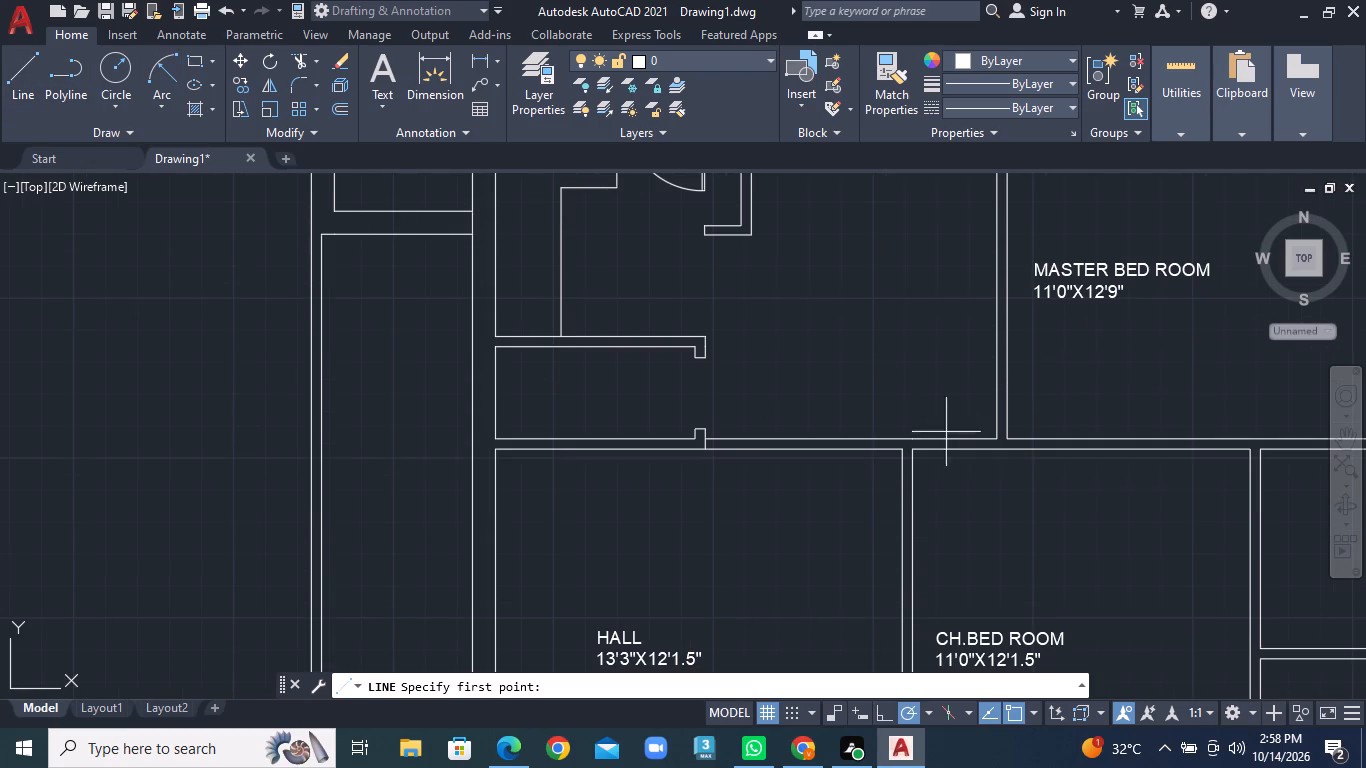
click(901, 445)
click(897, 415)
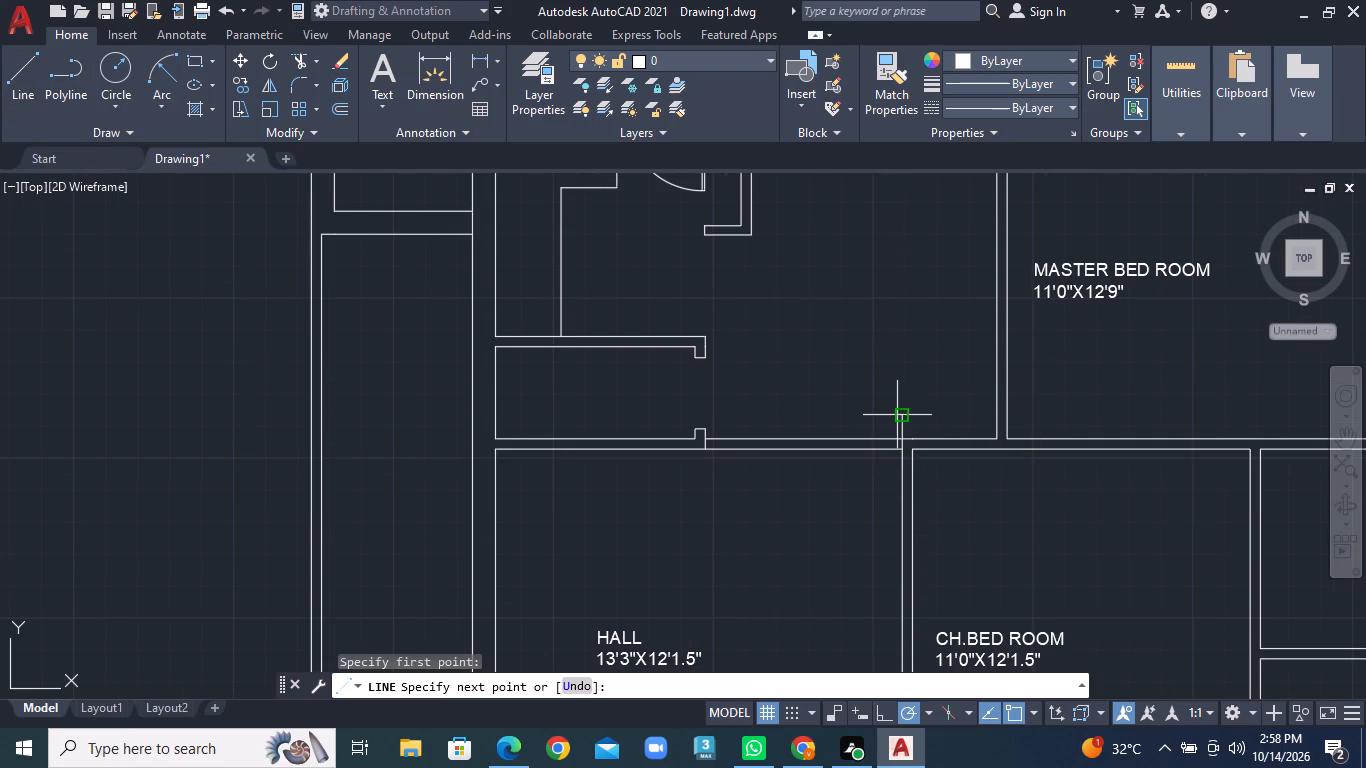
right_click(900, 409)
click(925, 411)
click(928, 418)
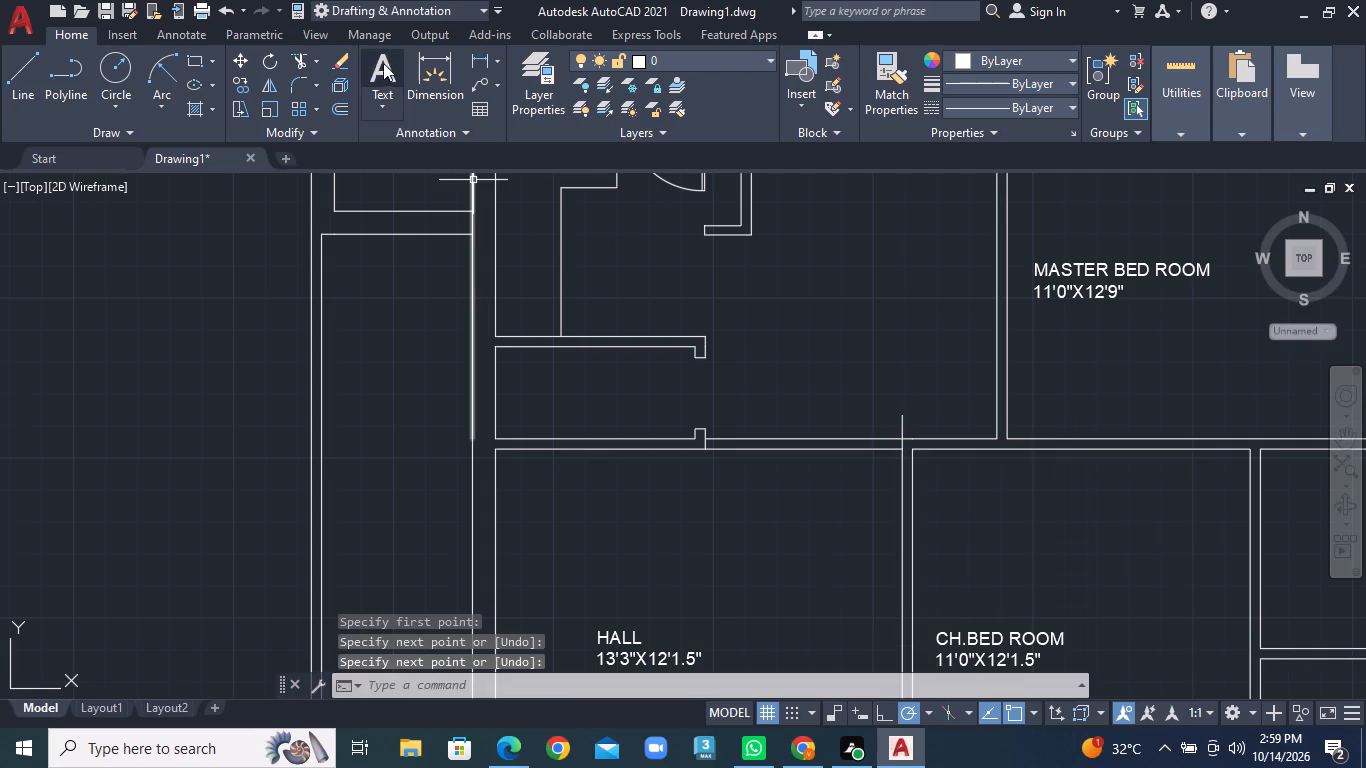
Trim both wall lines north of the HALL between the lower nib and the new line, and trim that line's projecting end.
click(318, 56)
click(327, 87)
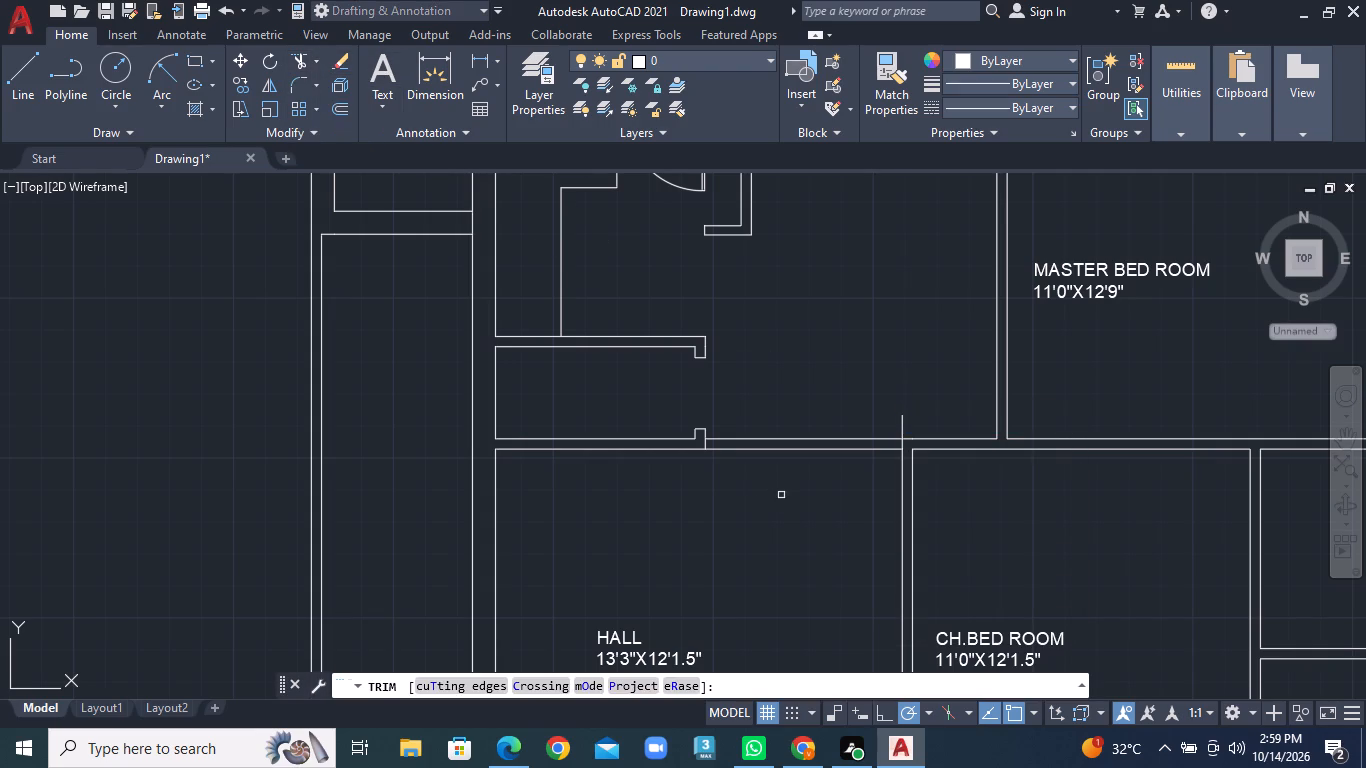
click(789, 496)
click(792, 374)
click(902, 428)
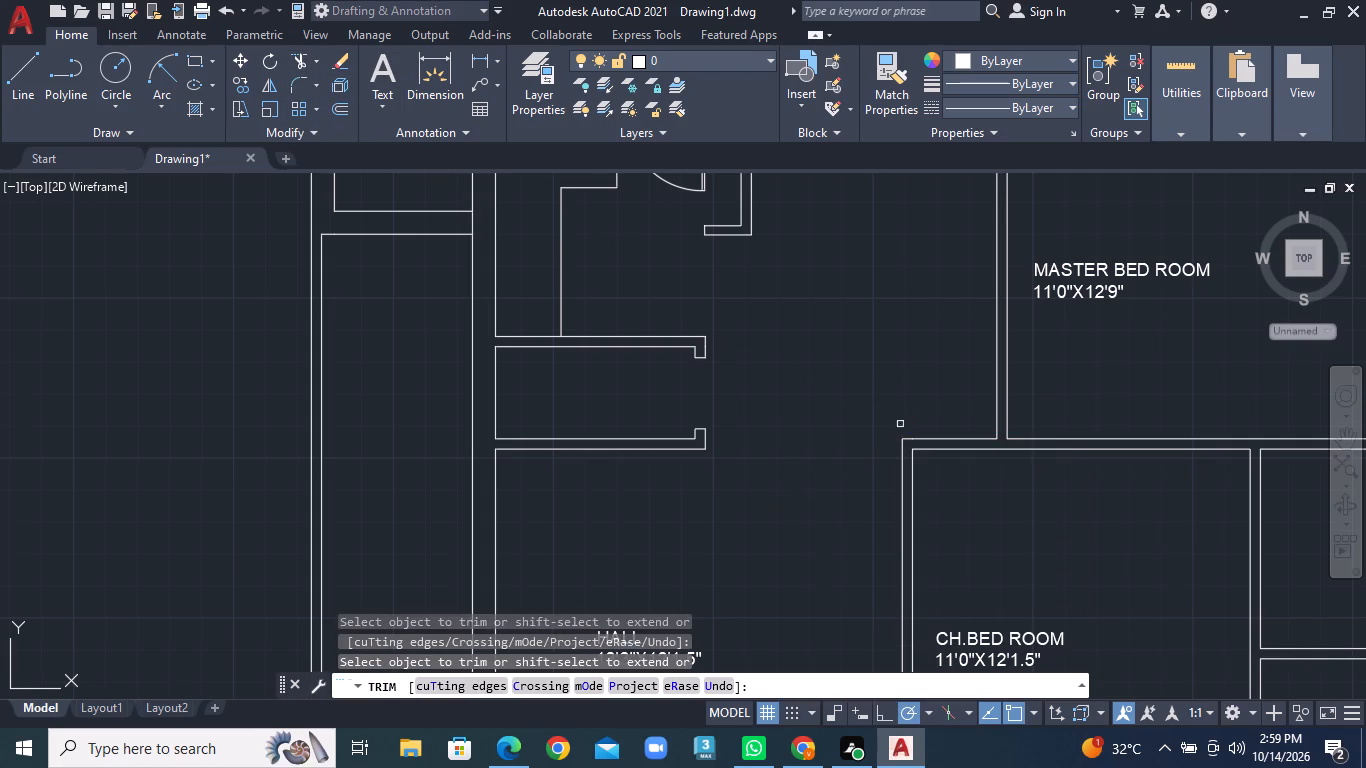
Start a line at the walls around the CH.BED ROOM's northwest corner.
scroll(862, 429, down, 1)
middle_drag(849, 432, 815, 323)
middle_drag(844, 348, 755, 373)
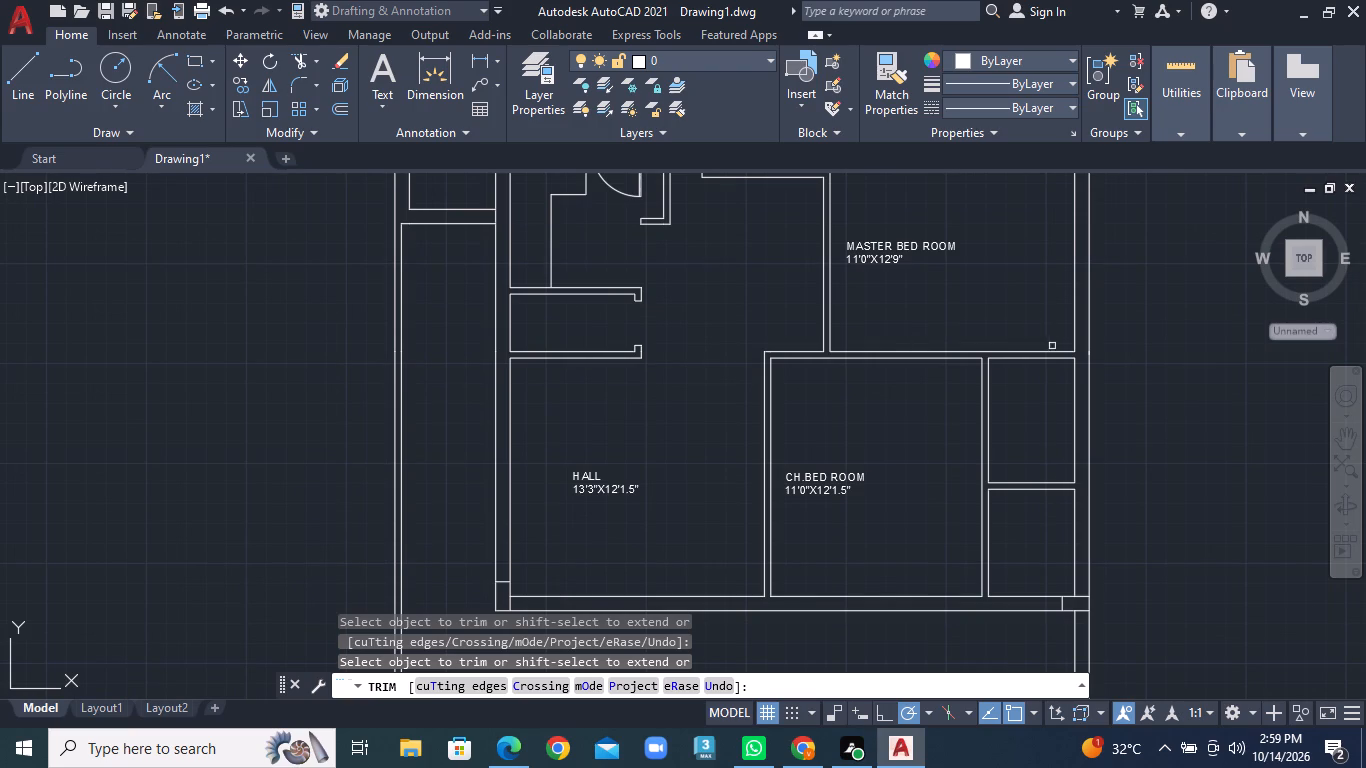
scroll(802, 355, up, 1)
click(22, 88)
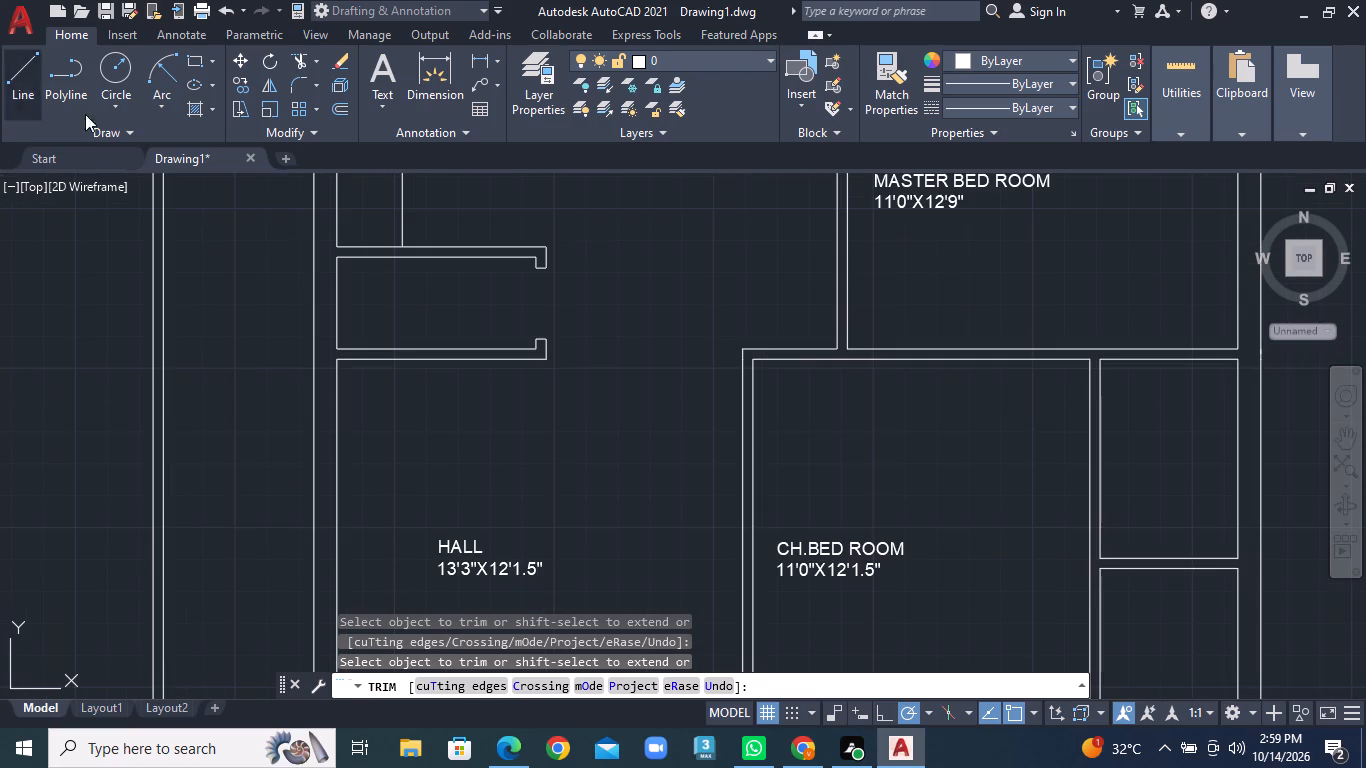
scroll(789, 359, up, 1)
middle_drag(789, 359, 659, 335)
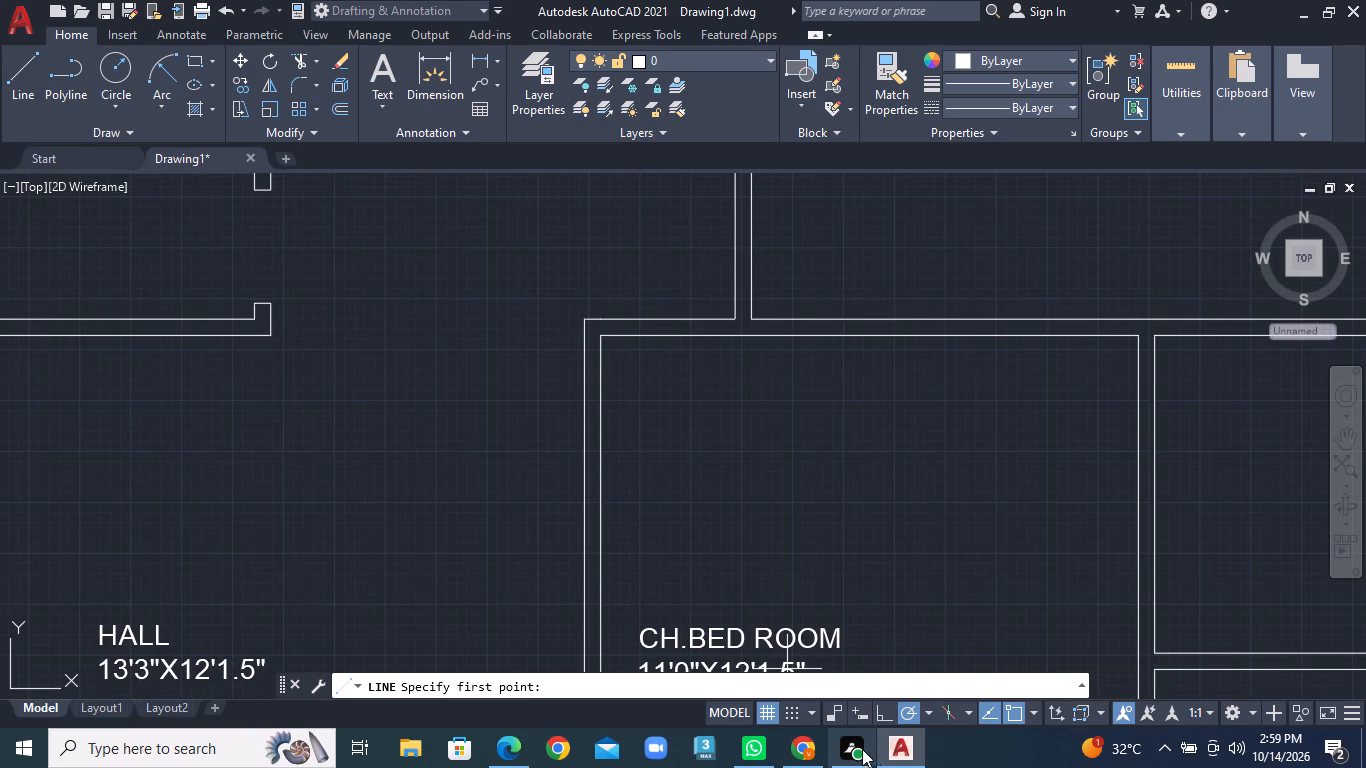
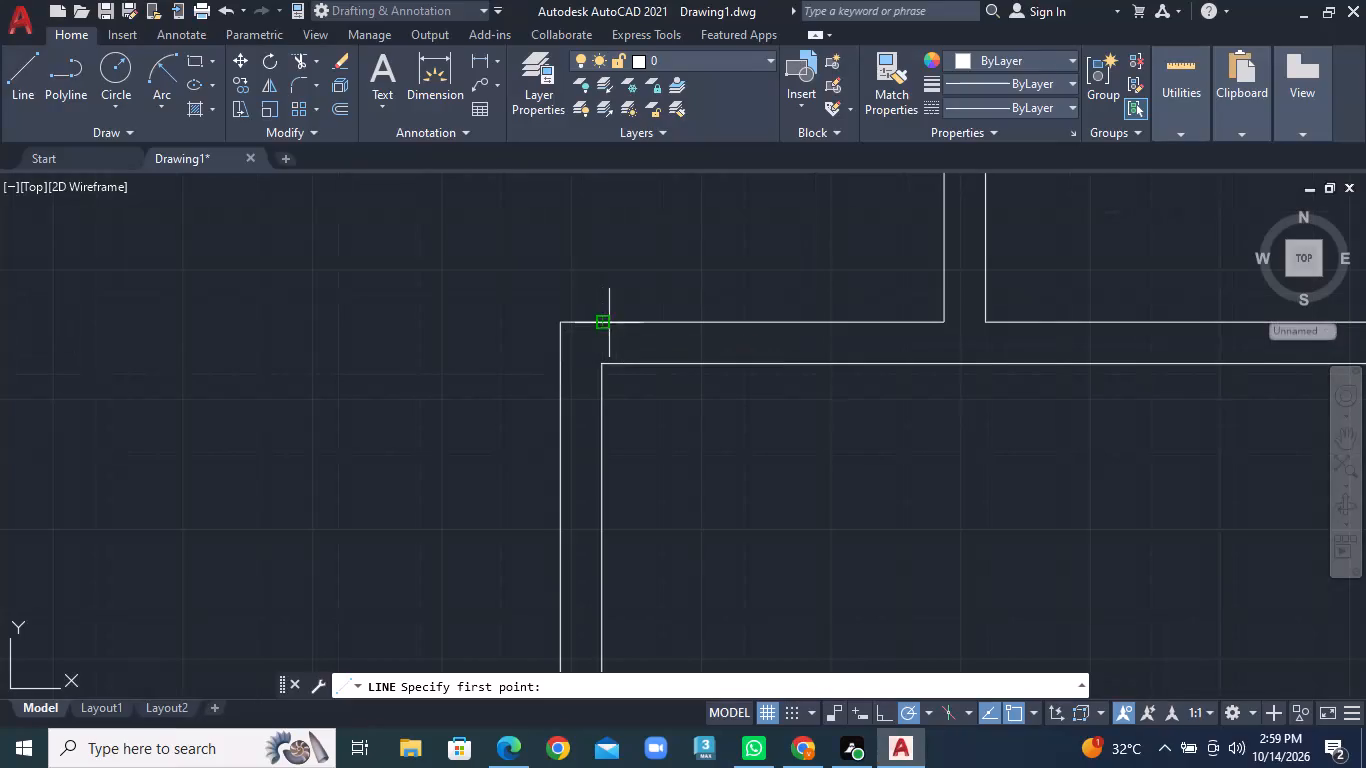
Draw two connected lines closing a rectangular column outline at the upper-left wall corner of the CH.BED ROOM.
click(616, 323)
click(614, 423)
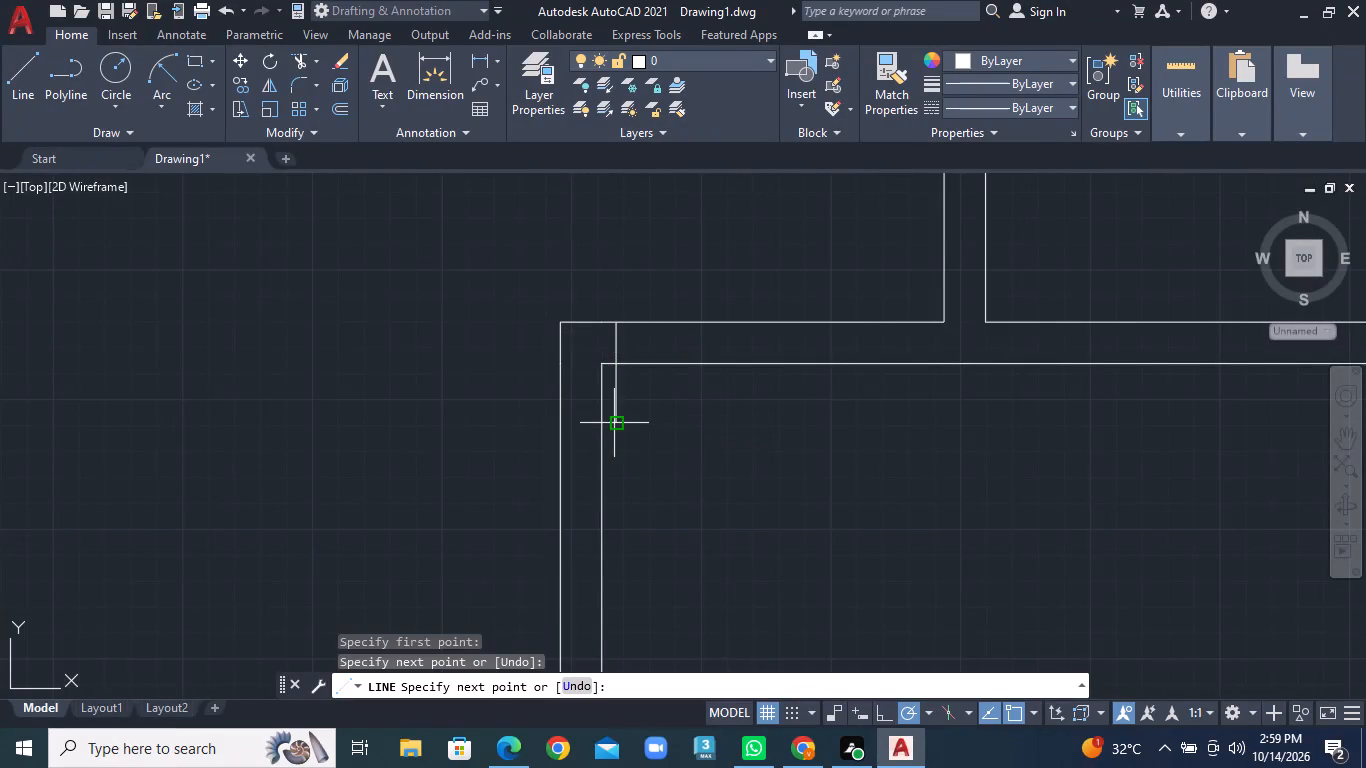
click(561, 421)
right_click(561, 421)
click(593, 437)
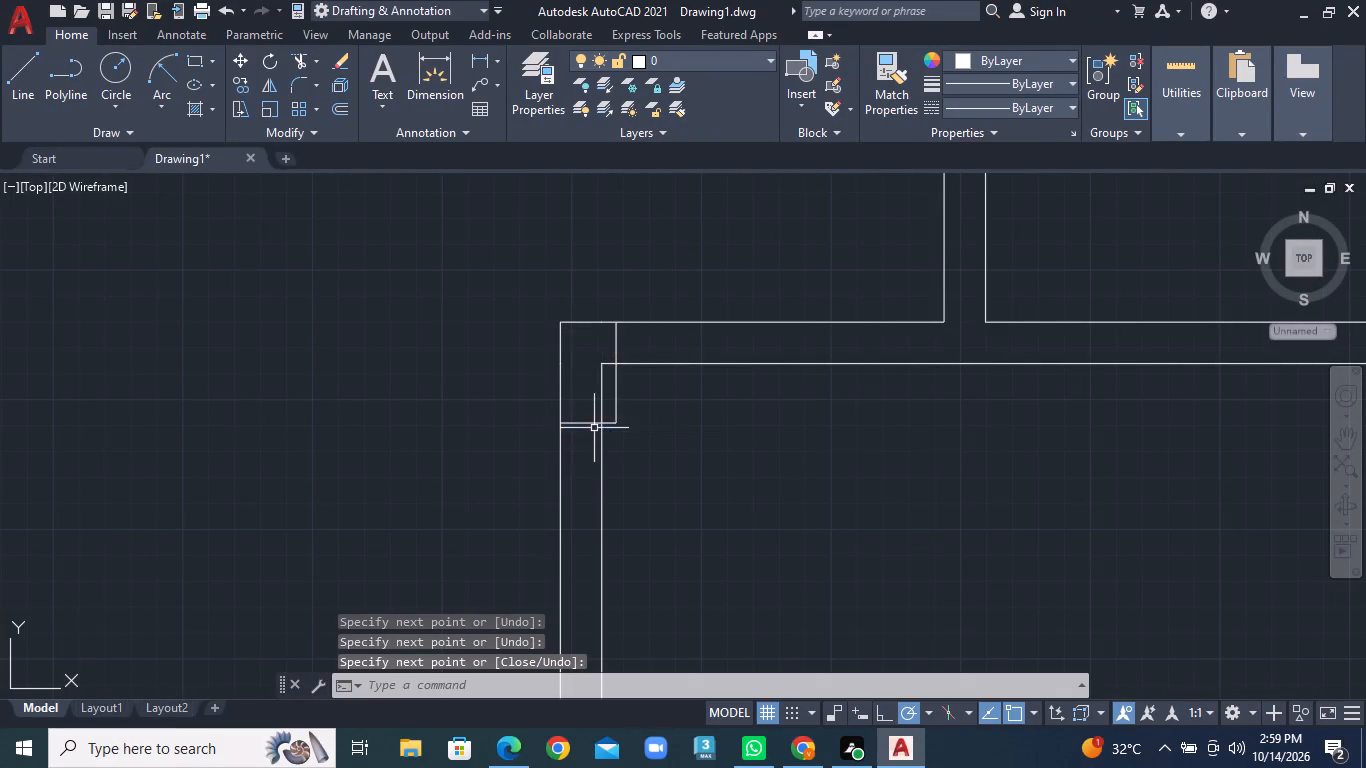
Draw a short line across the CH.BED ROOM's top wall, just right of the corner column, as the first door jamb.
click(20, 69)
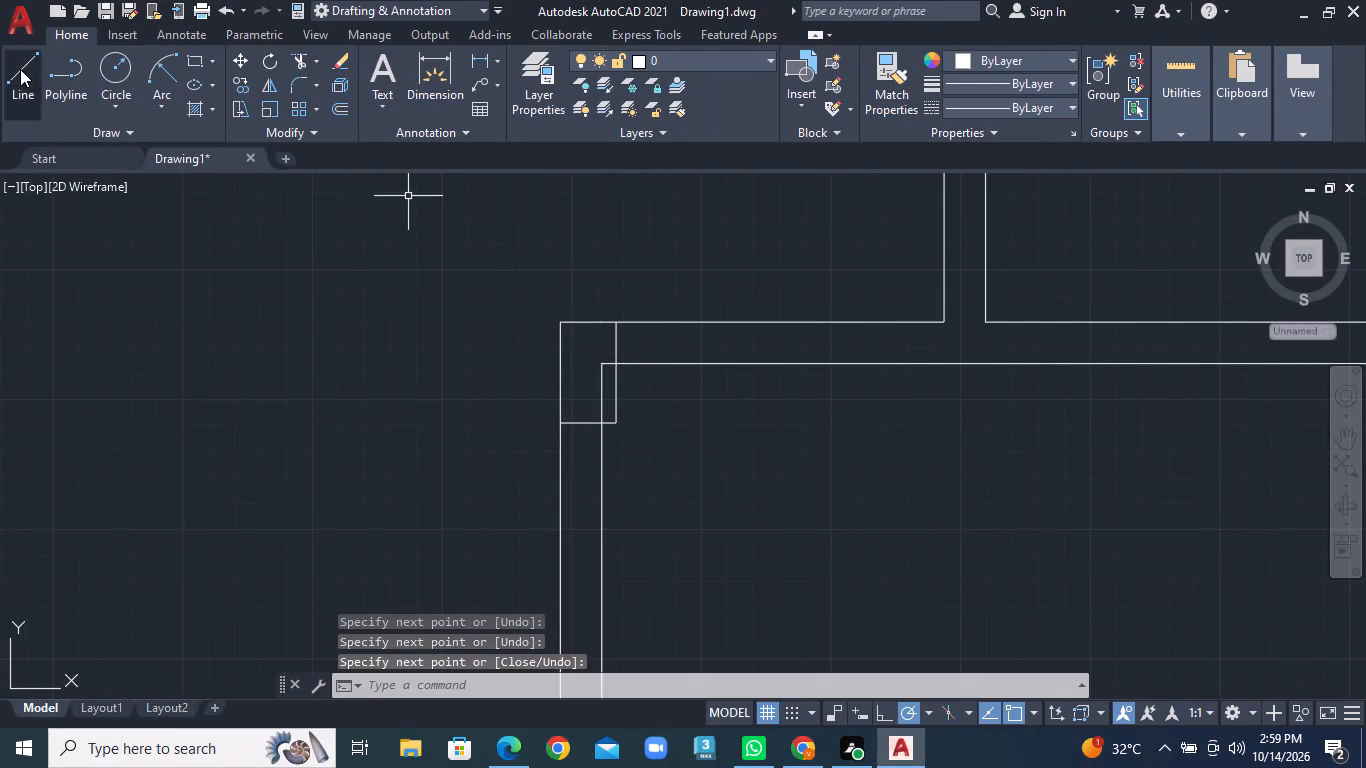
click(640, 321)
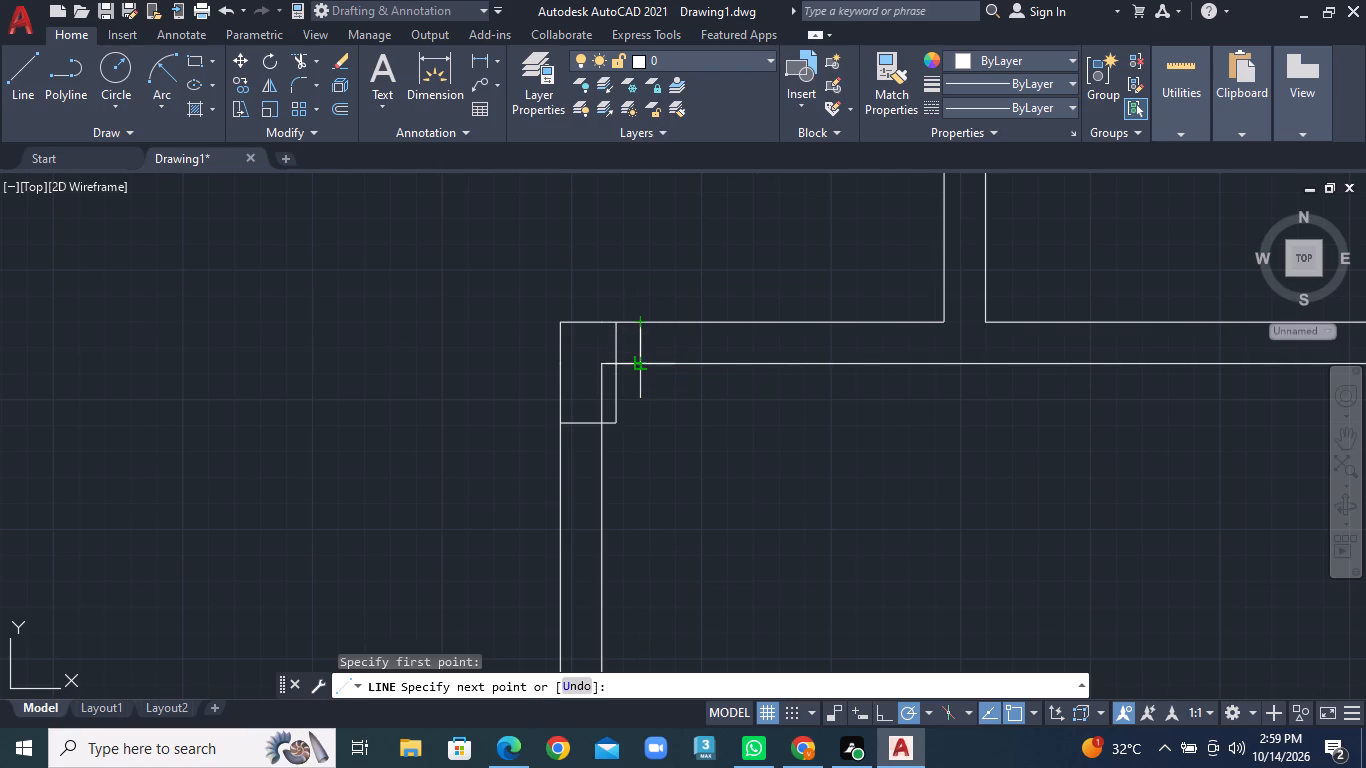
click(640, 358)
right_click(640, 358)
click(672, 377)
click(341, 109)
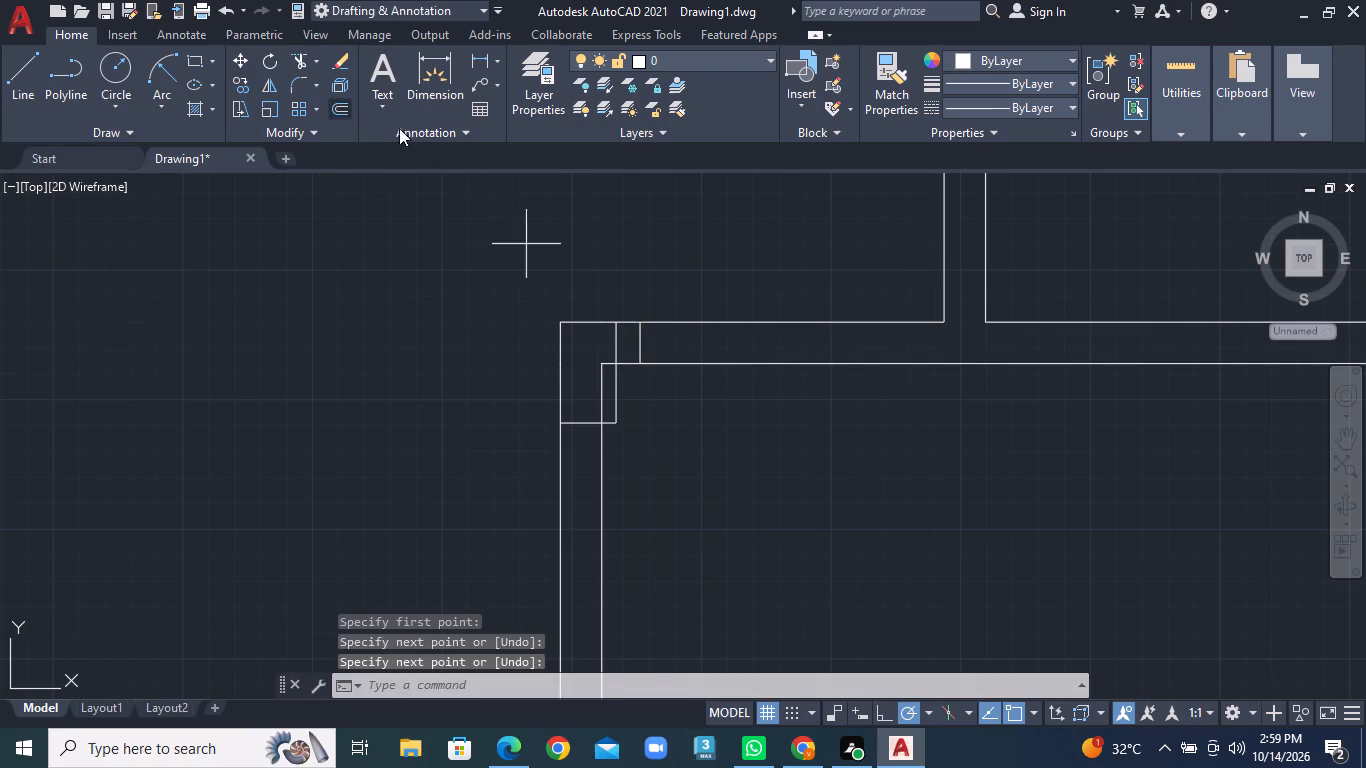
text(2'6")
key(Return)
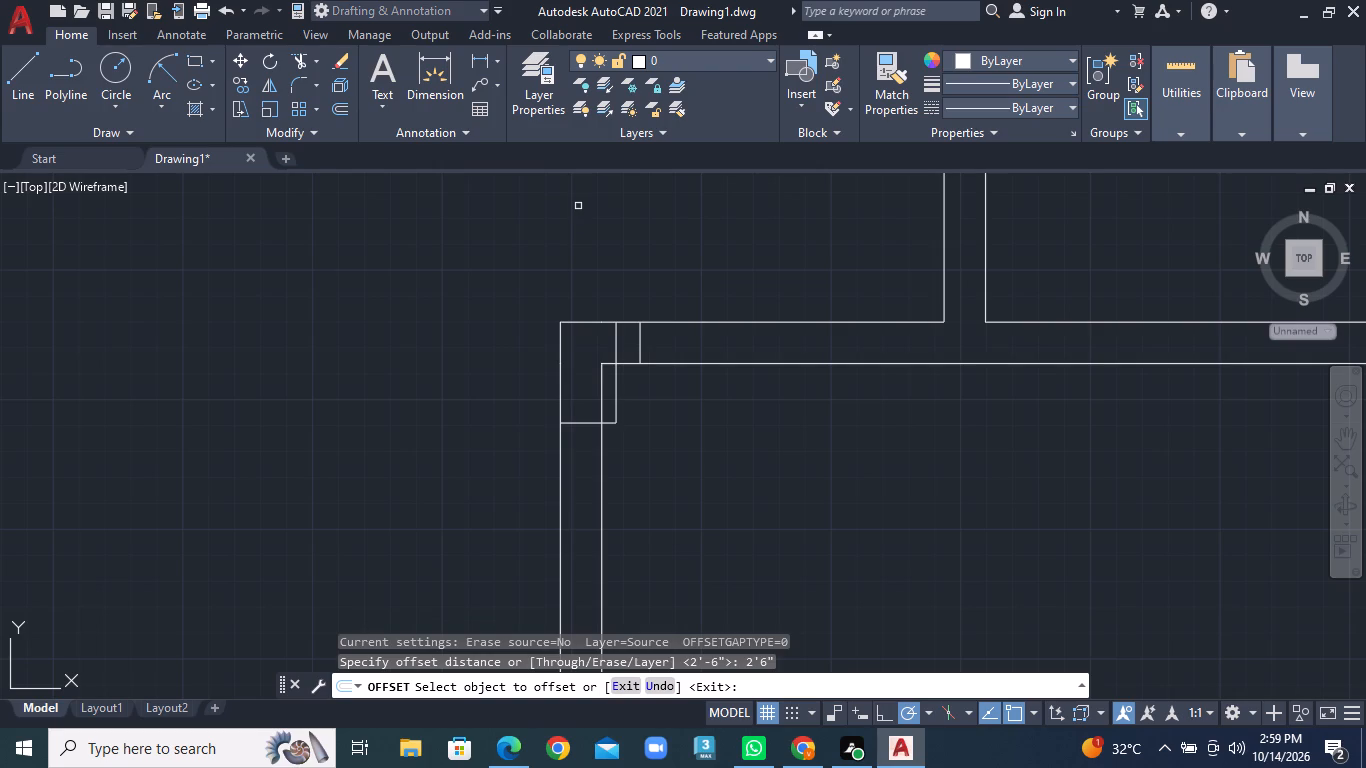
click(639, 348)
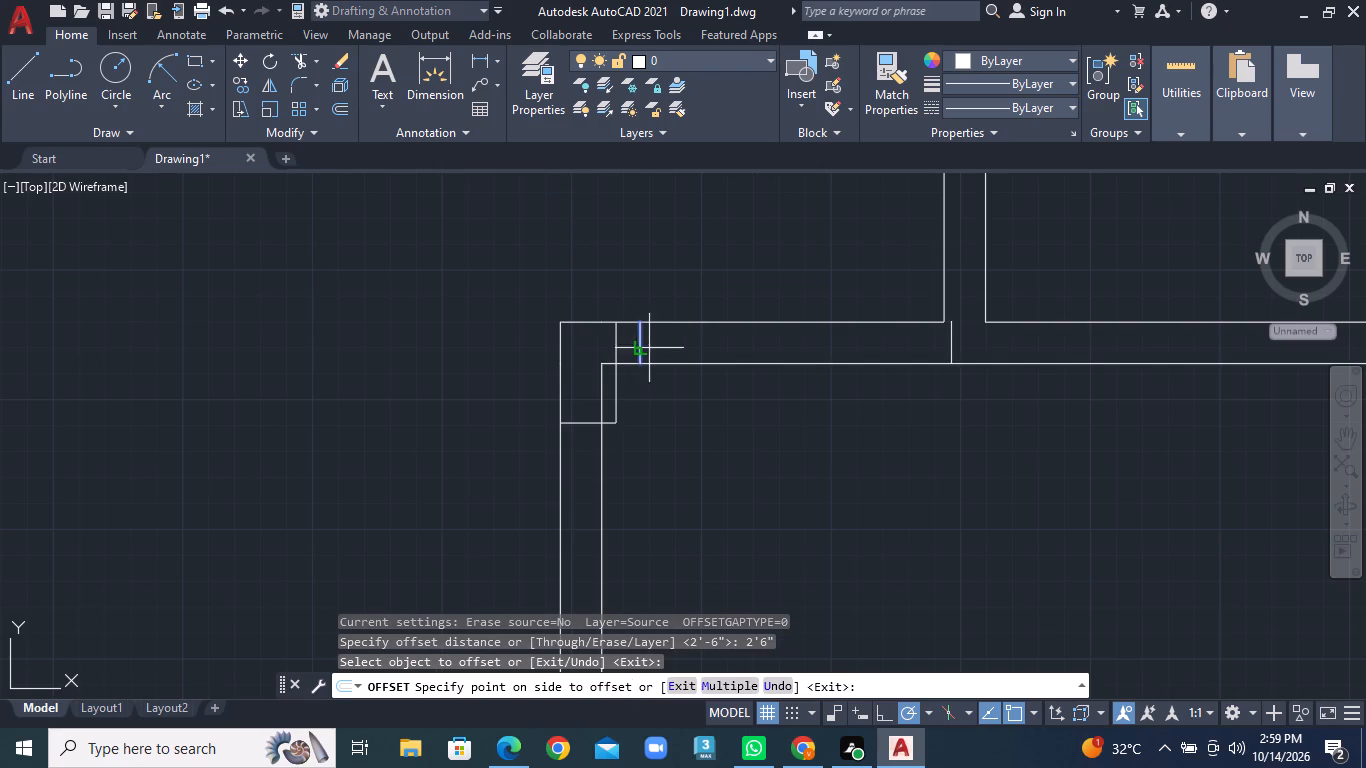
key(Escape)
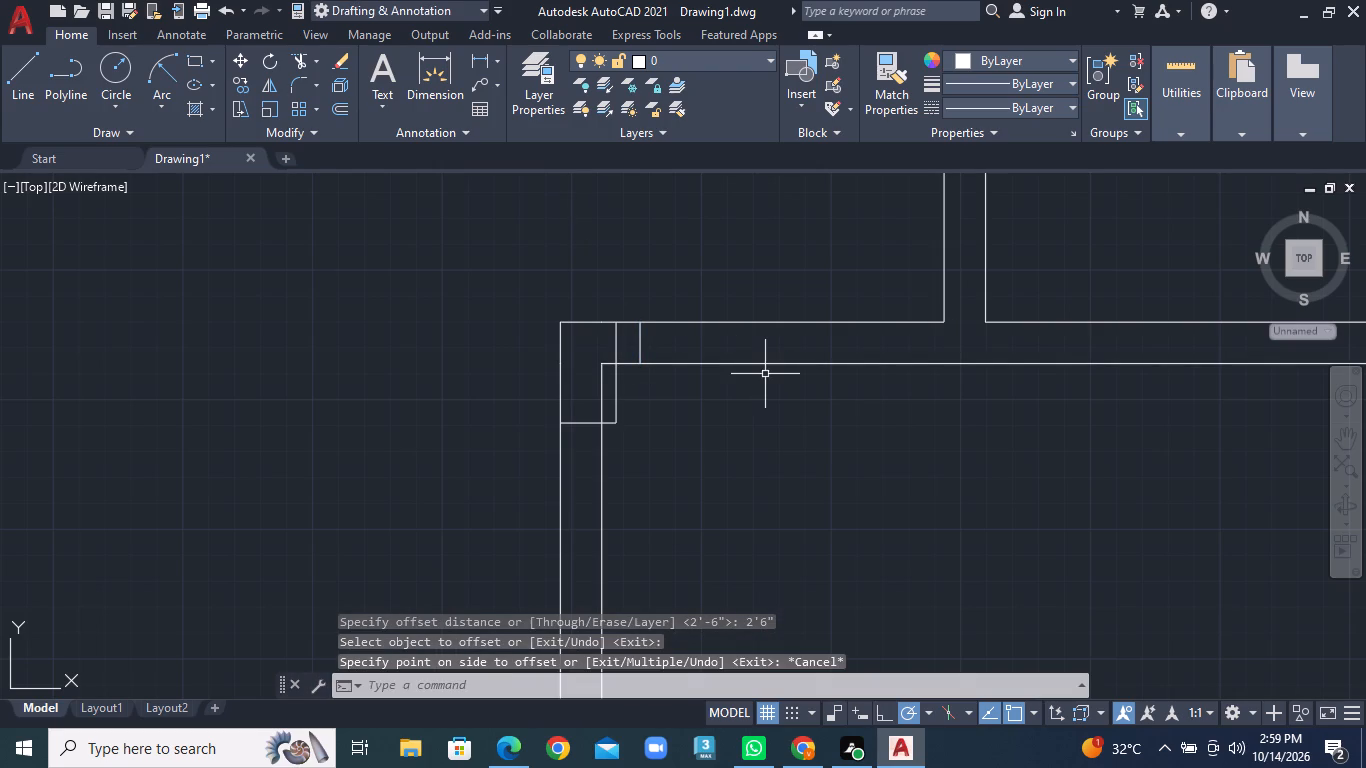
Offset the short jamb line 2' to the right along the CH.BED ROOM's top wall.
click(339, 107)
text(2')
key(Return)
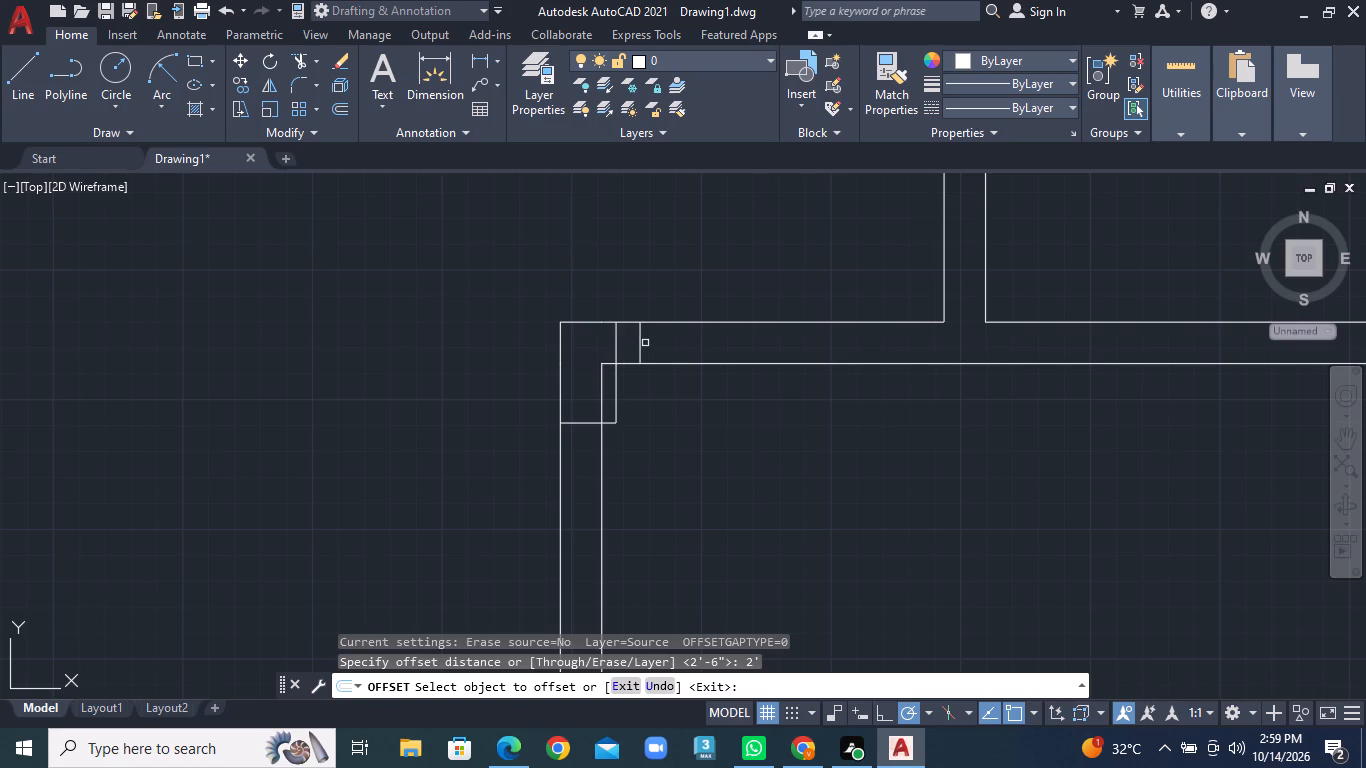
click(639, 347)
click(769, 354)
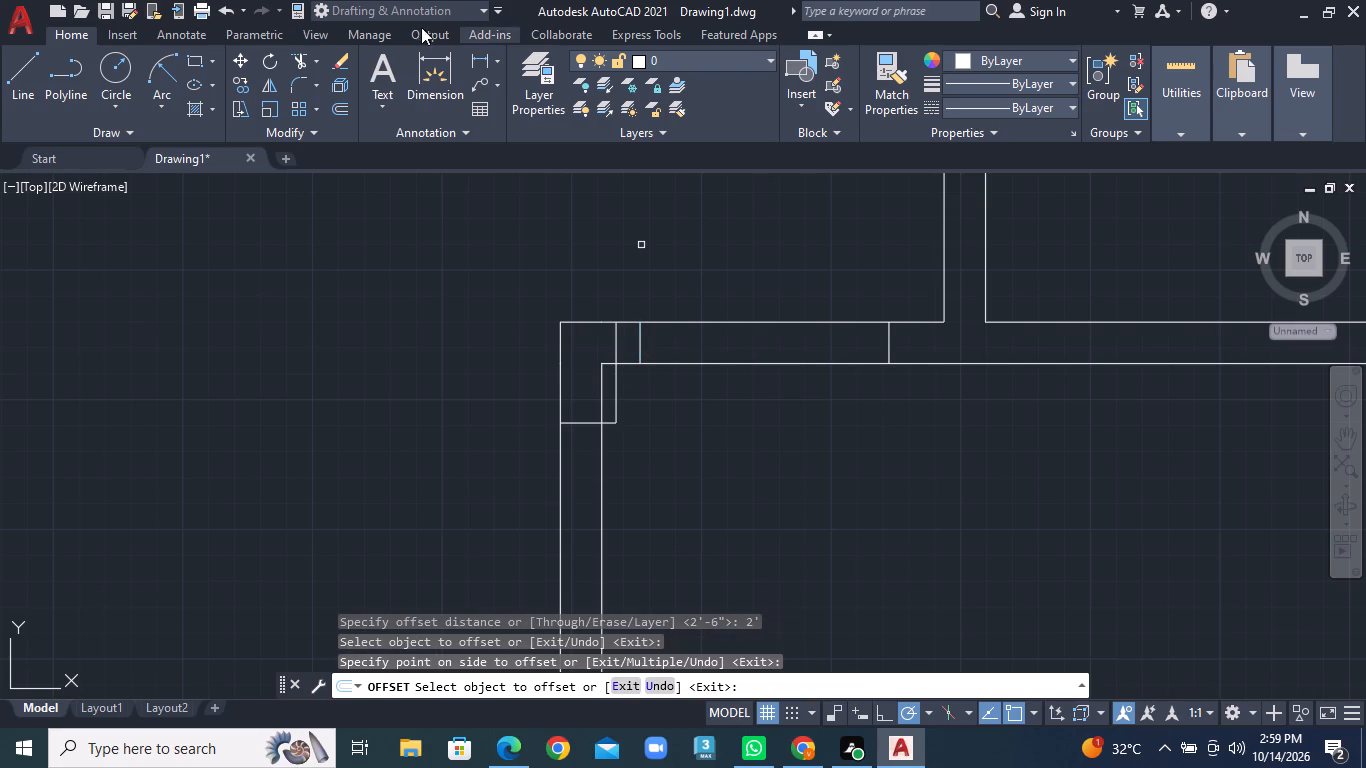
Trim both wall lines between the two jamb lines to open the doorway in the CH.BED ROOM's top wall.
click(314, 63)
click(344, 86)
click(765, 293)
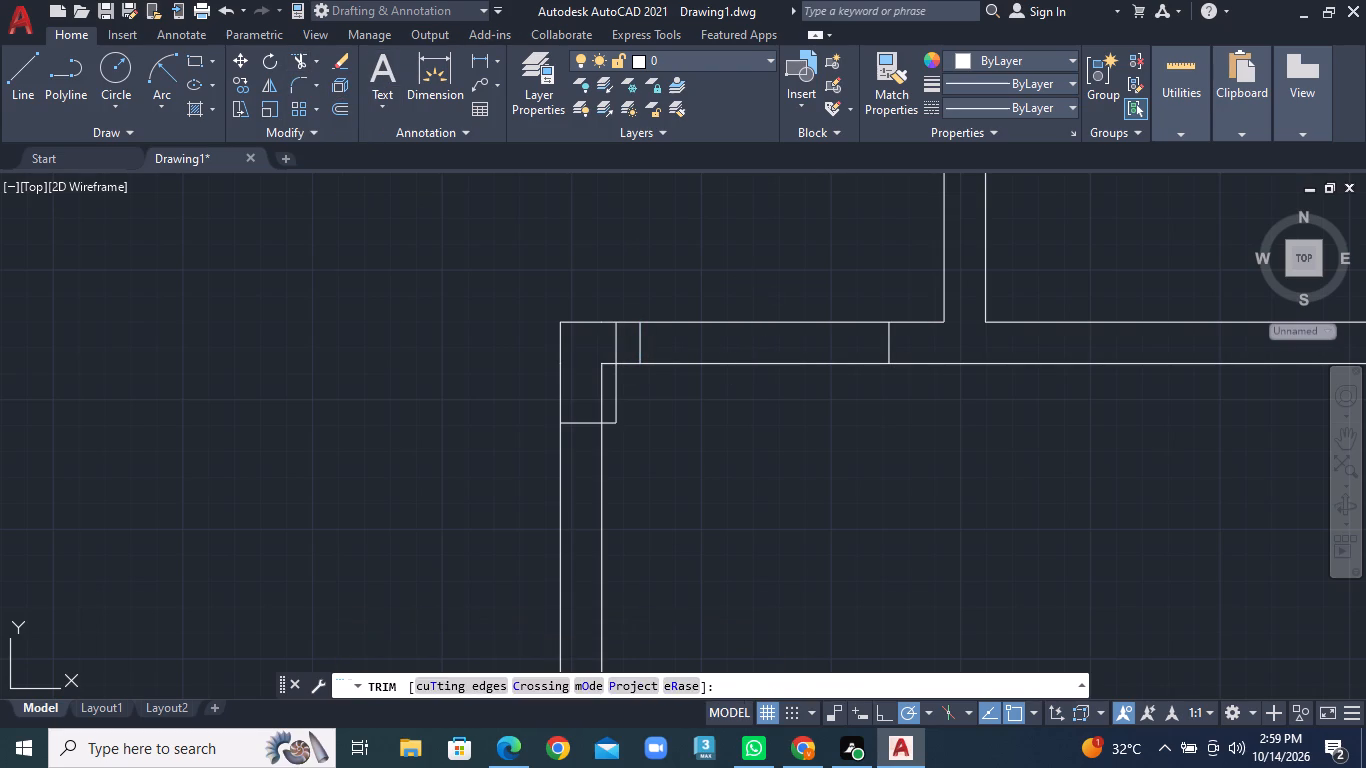
click(765, 450)
Draw a short jamb line across the MASTER BED ROOM's left wall, just above its junction with the CH.BED ROOM's top wall.
scroll(765, 450, down, 2)
middle_drag(841, 383, 652, 388)
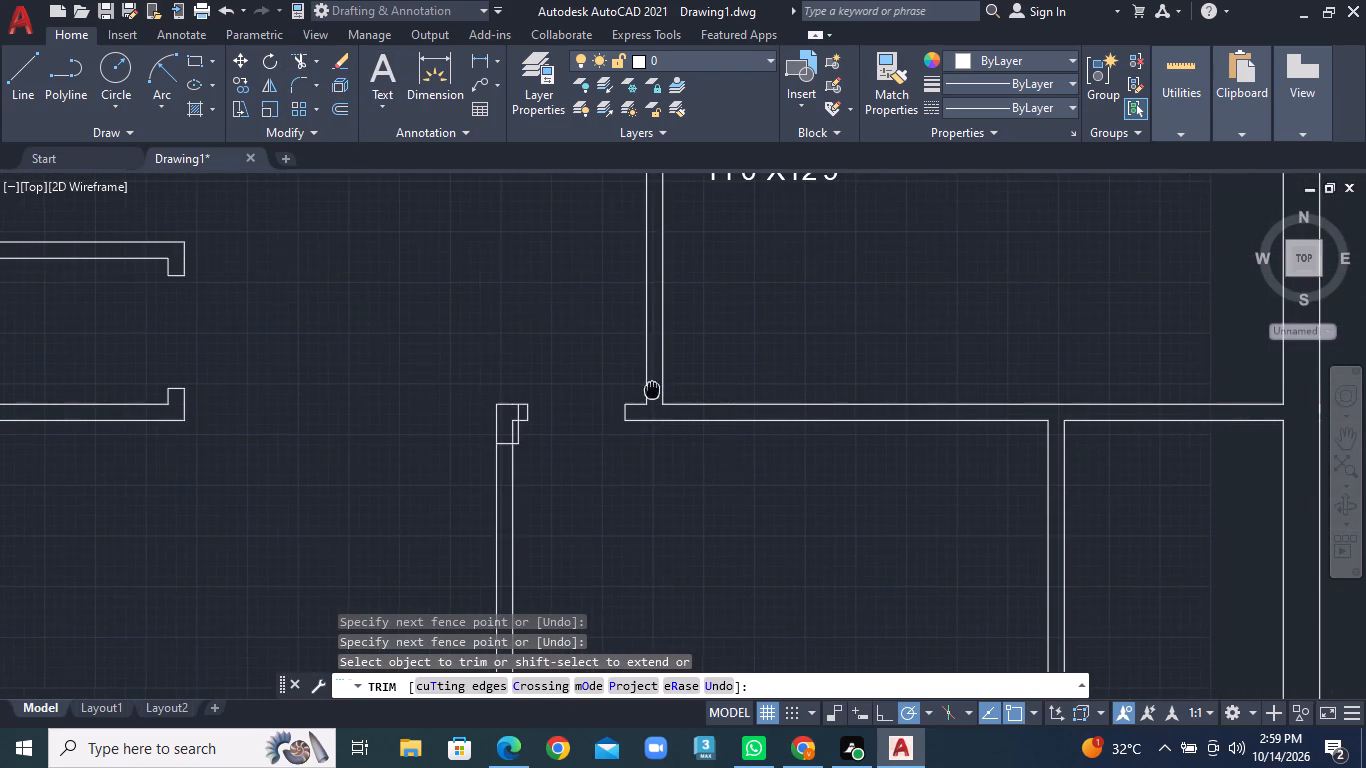
scroll(635, 347, up, 1)
click(11, 76)
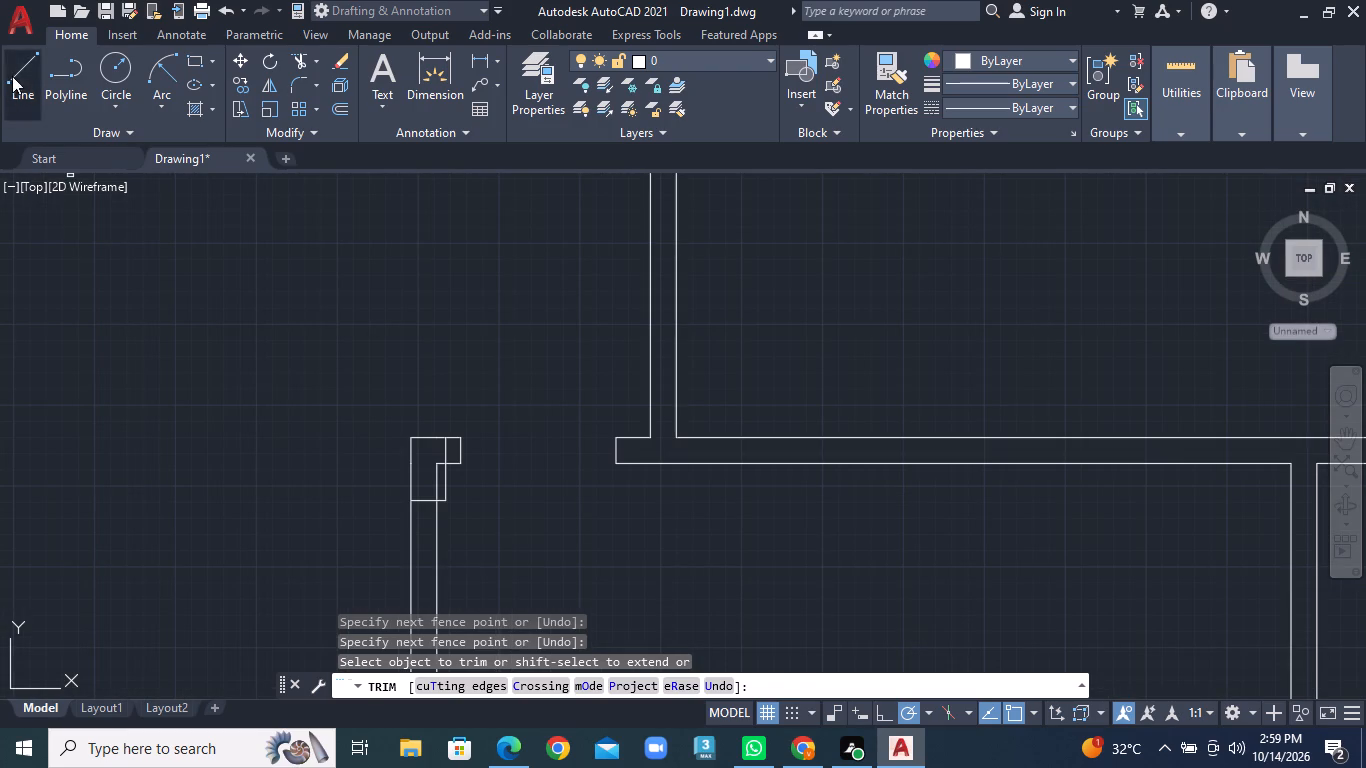
middle_drag(704, 411, 613, 376)
scroll(599, 351, up, 1)
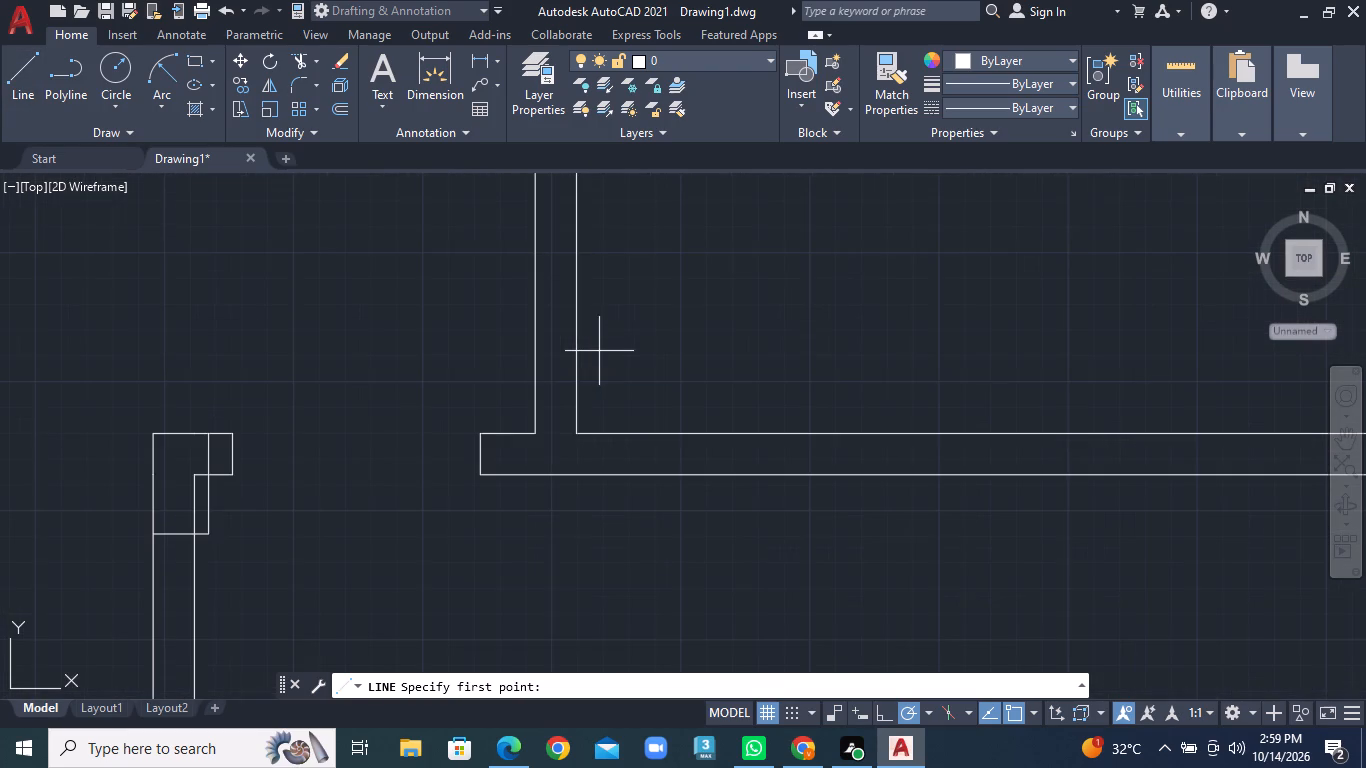
click(541, 406)
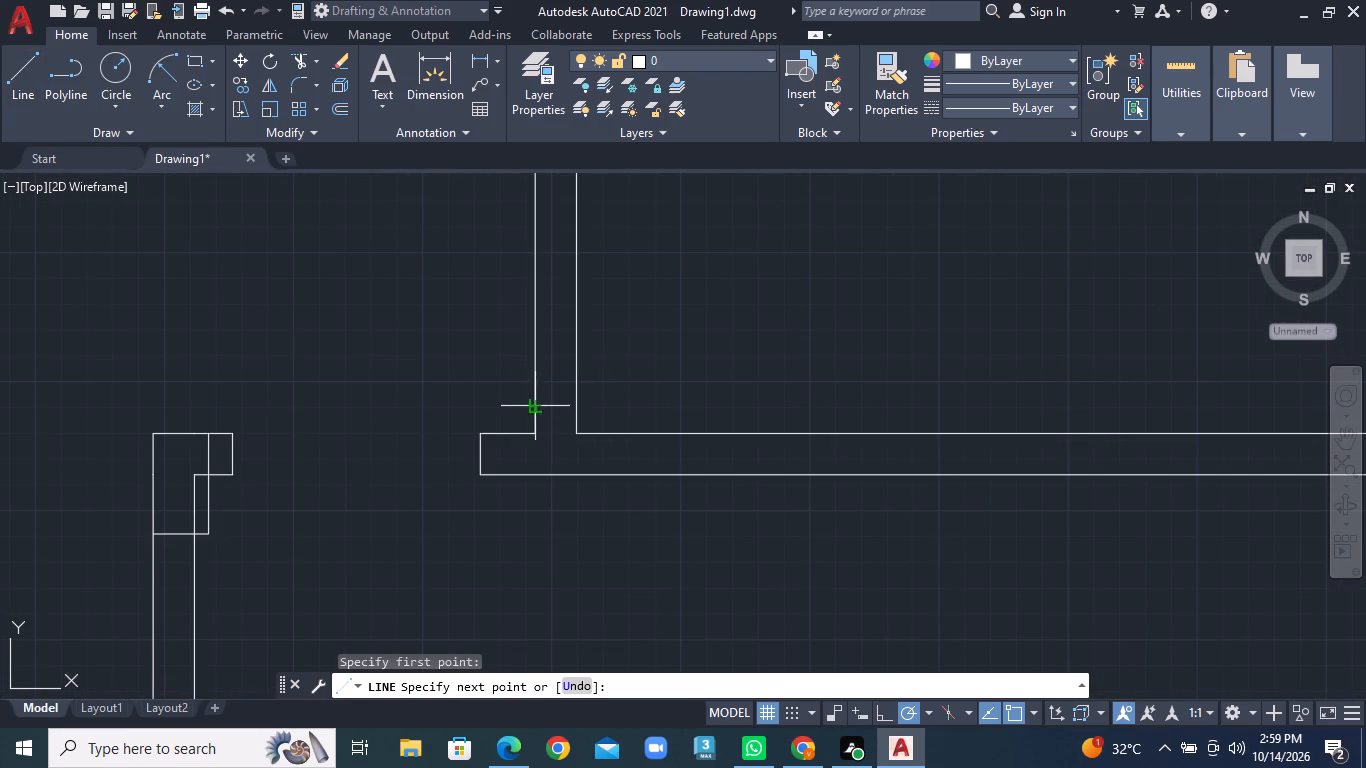
click(577, 403)
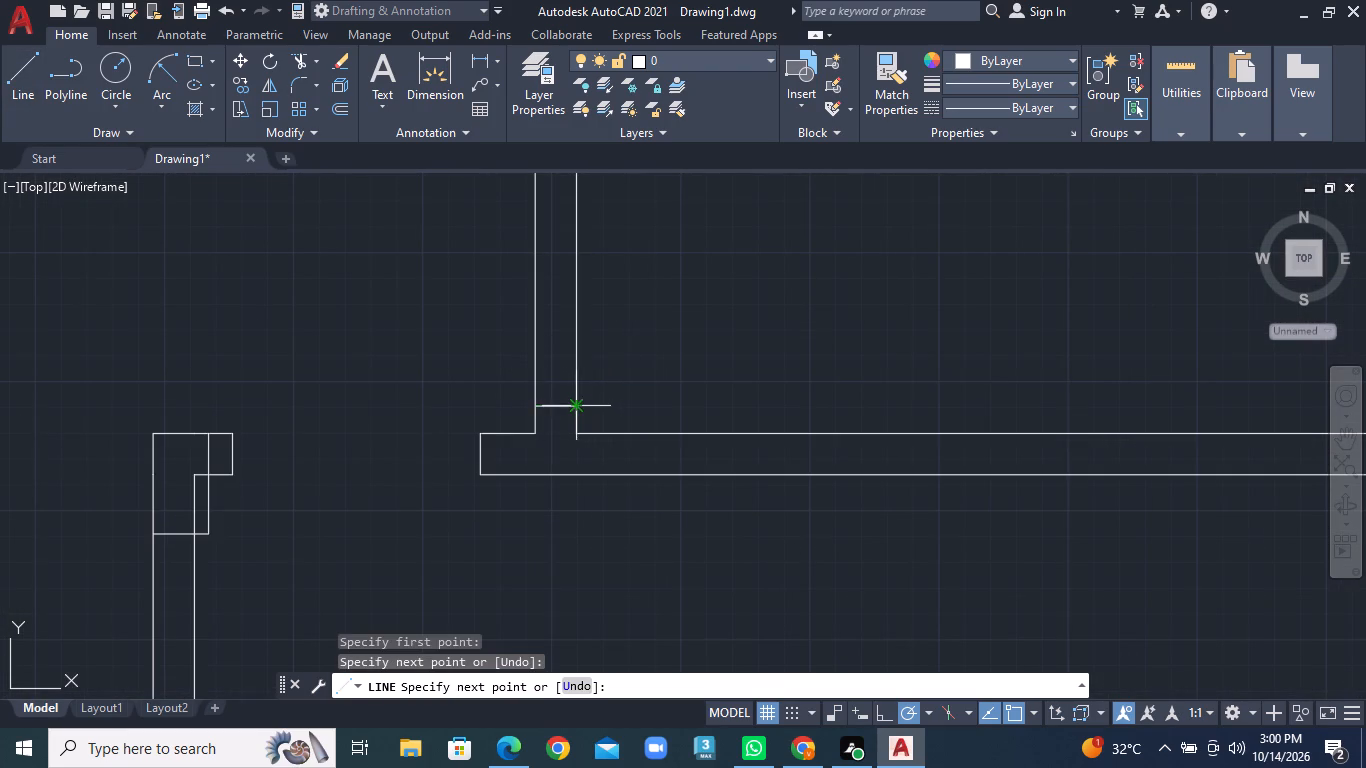
right_click(577, 403)
click(624, 424)
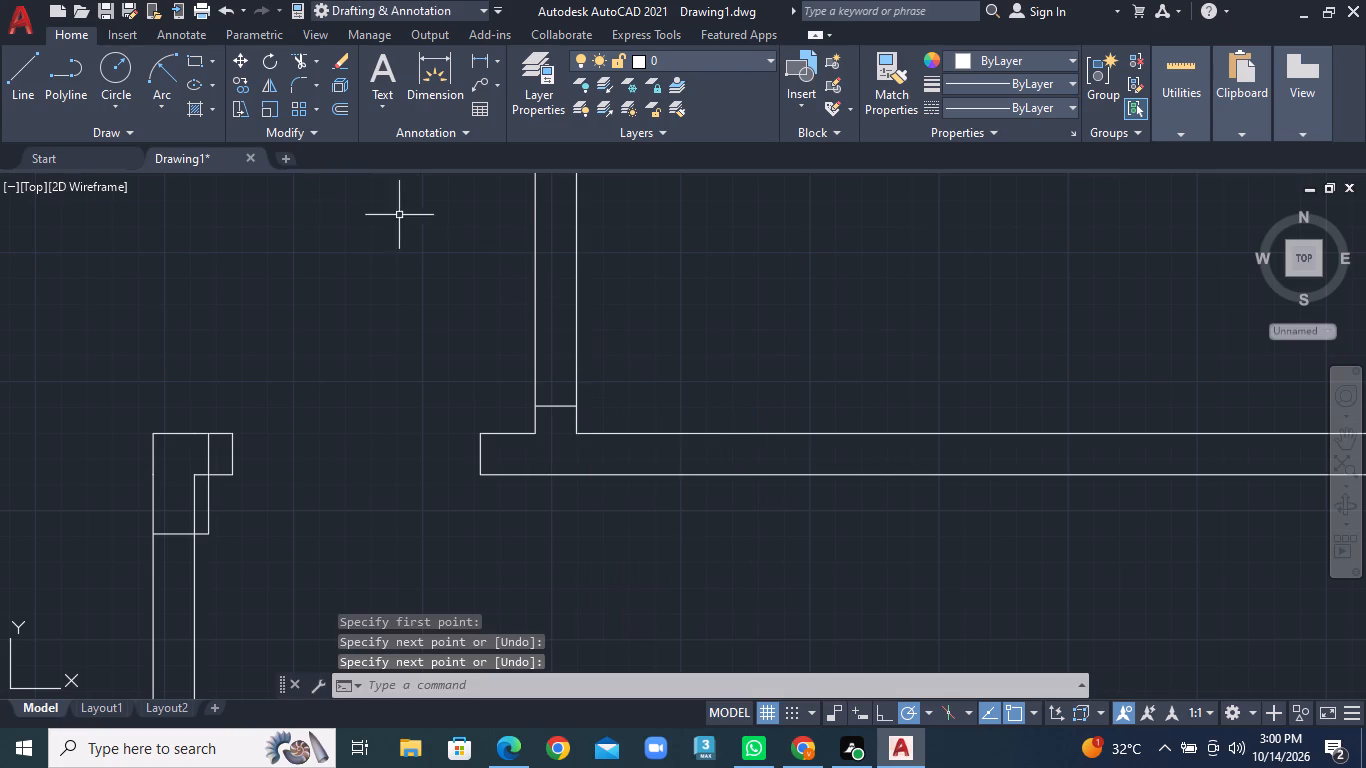
Offset the new jamb line 2' upward along the MASTER BED ROOM's left wall.
click(340, 109)
key(2)
key(apostrophe)
key(Return)
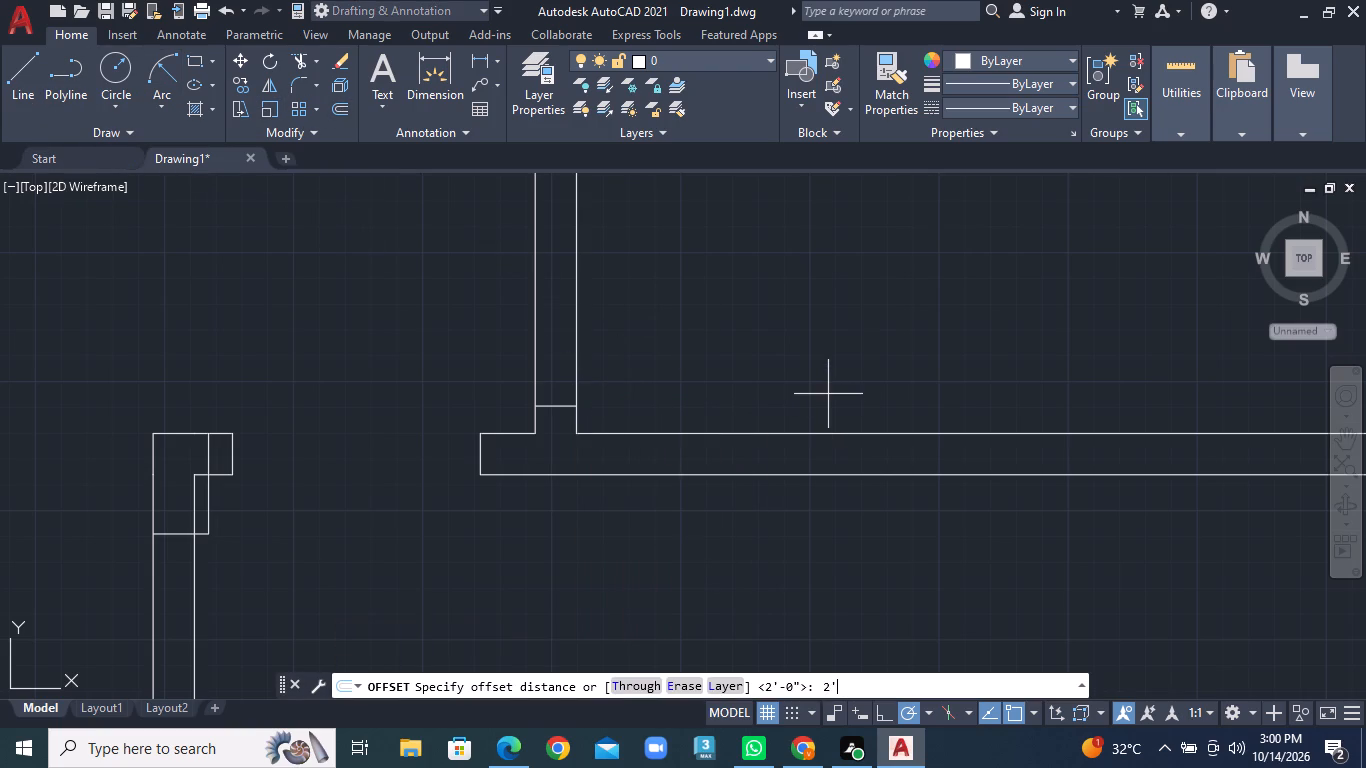
click(563, 407)
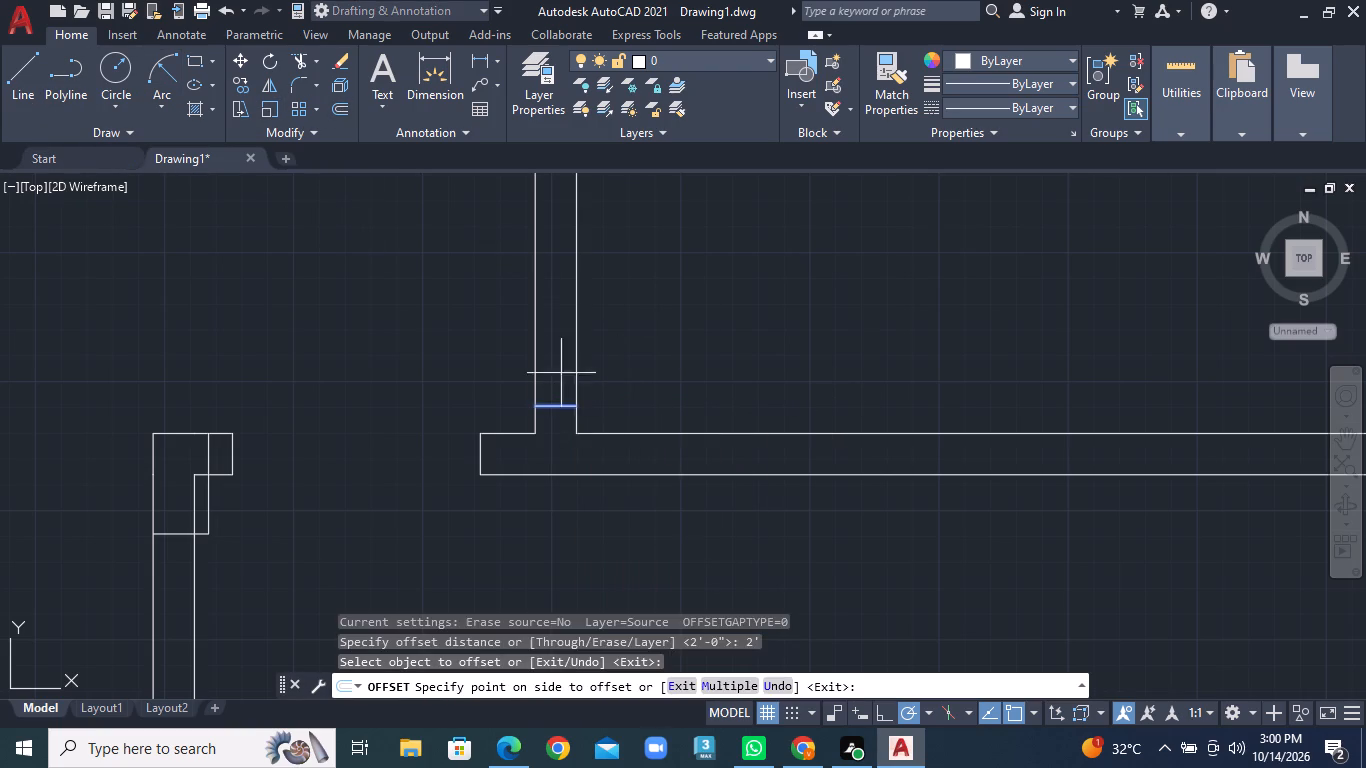
click(560, 305)
Trim both wall lines between the two jamb lines to open the doorway at the lower end of the MASTER BED ROOM's left wall.
scroll(561, 305, down, 2)
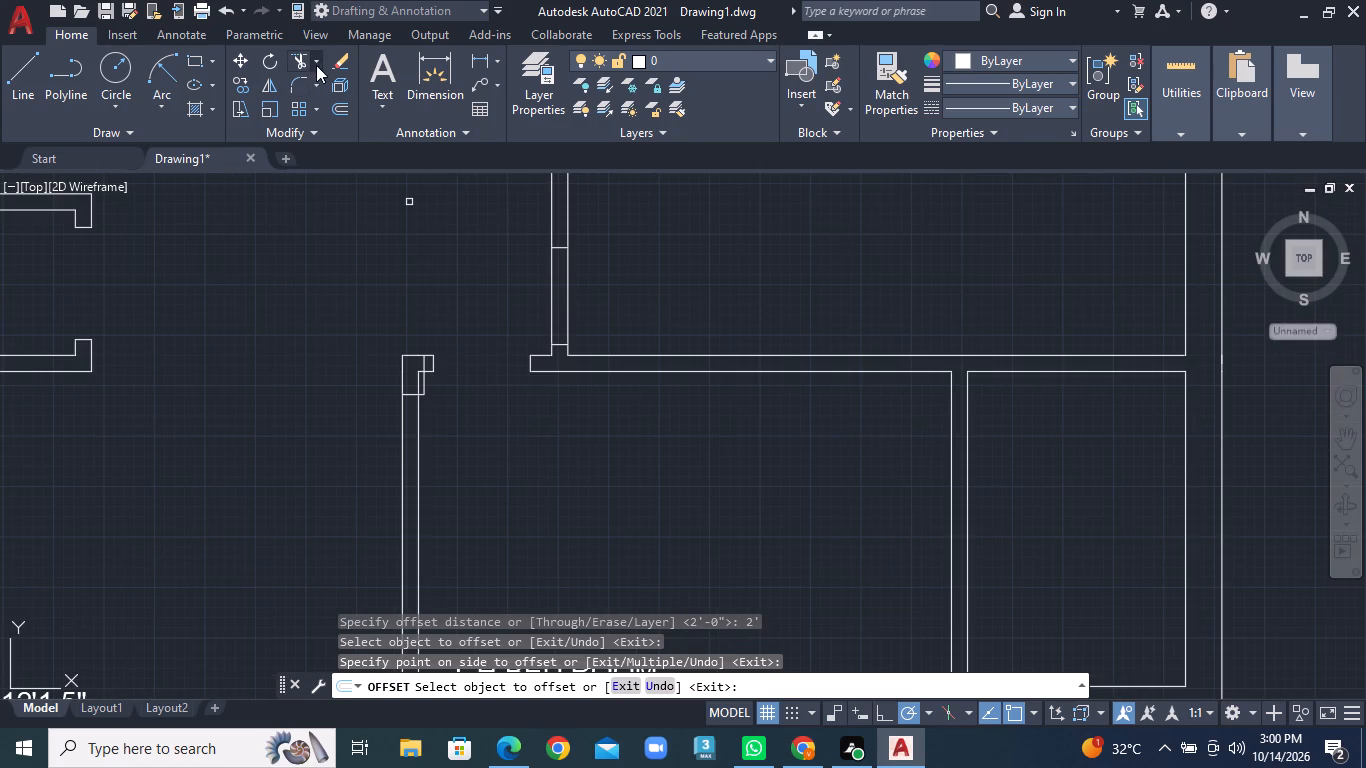
click(319, 64)
click(353, 98)
click(523, 270)
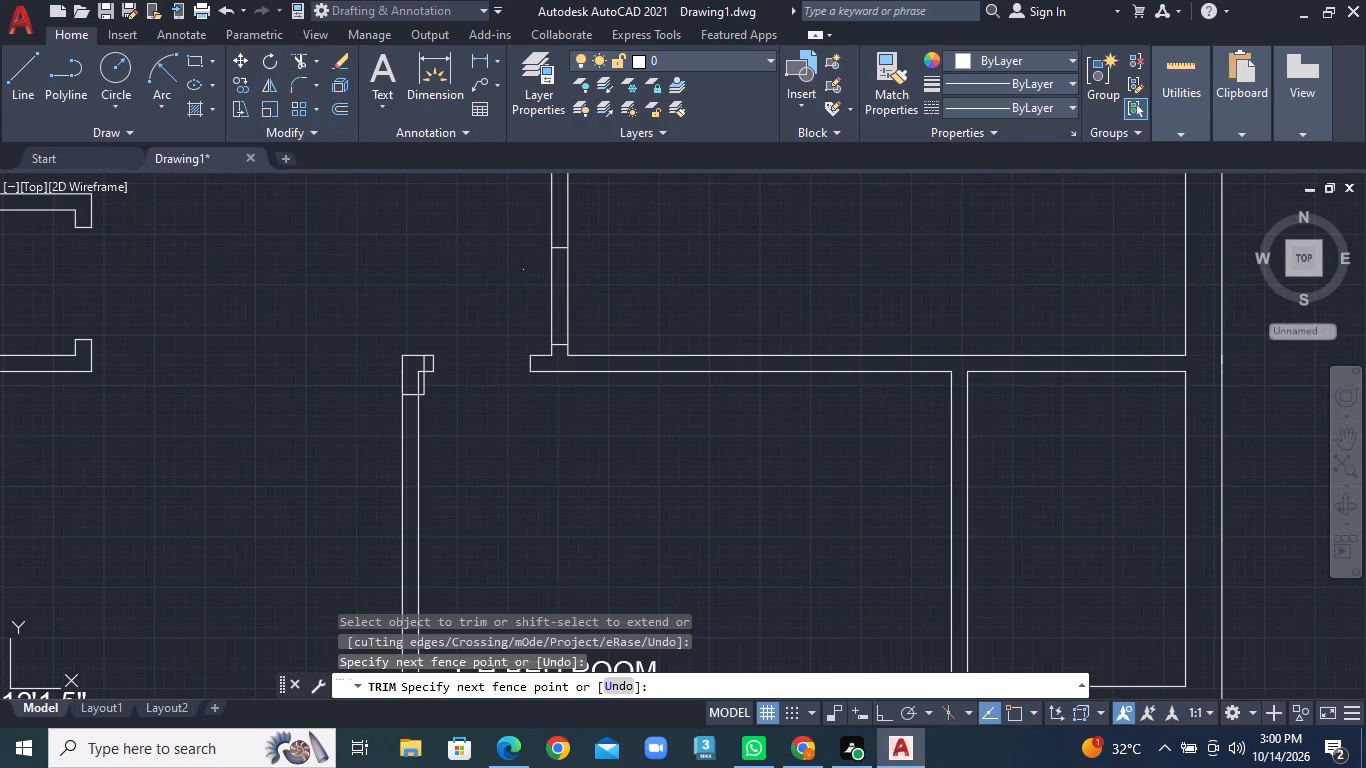
click(644, 297)
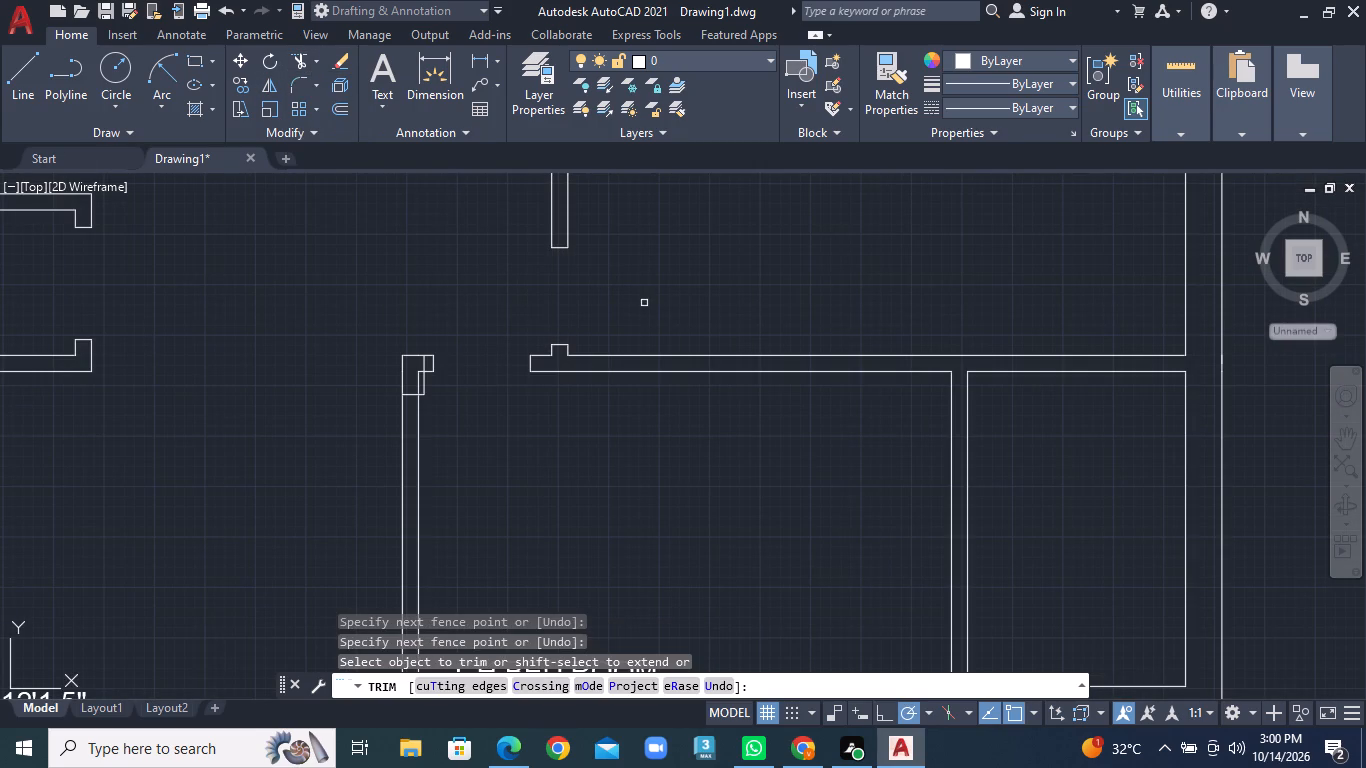
Draw a short jamb line across the wall between the small unlabelled room and the MASTER BED ROOM, just below the top outer wall.
scroll(644, 303, down, 1)
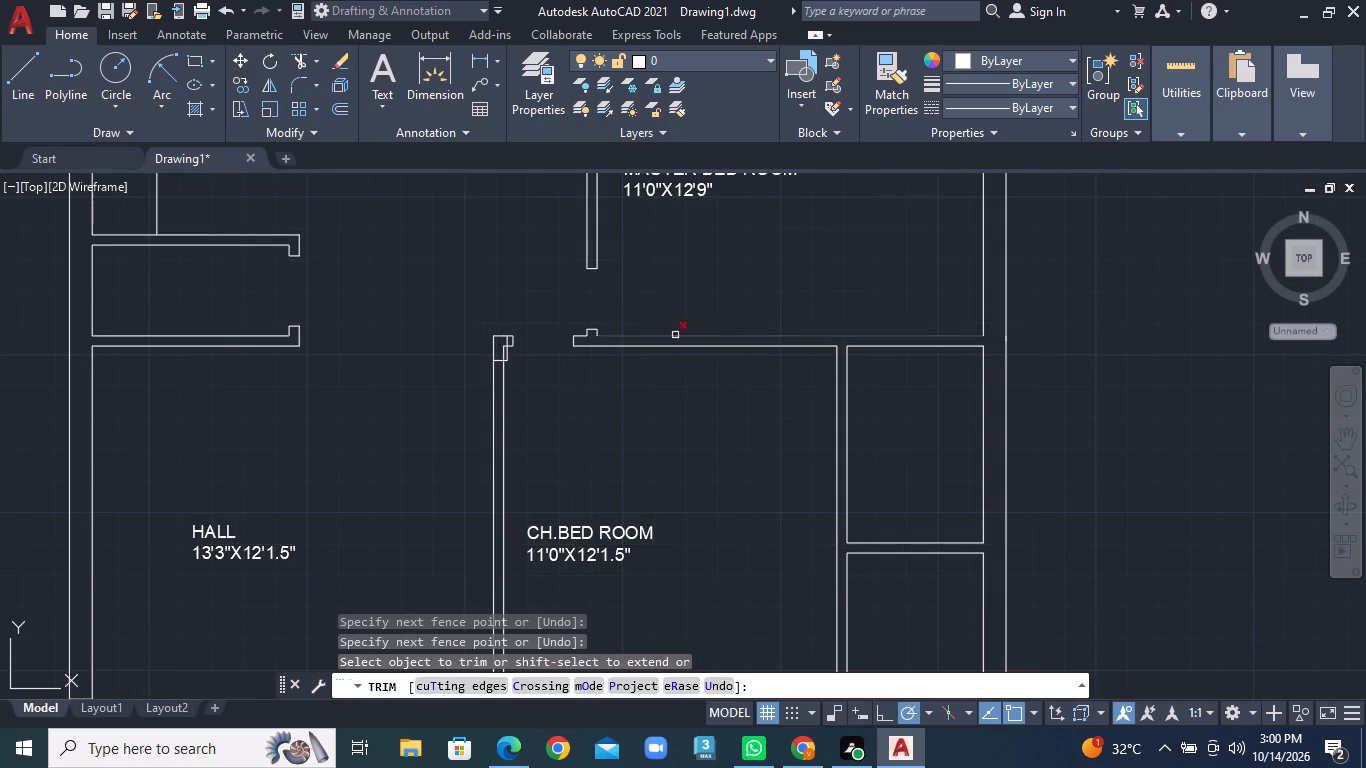
middle_drag(607, 260, 592, 319)
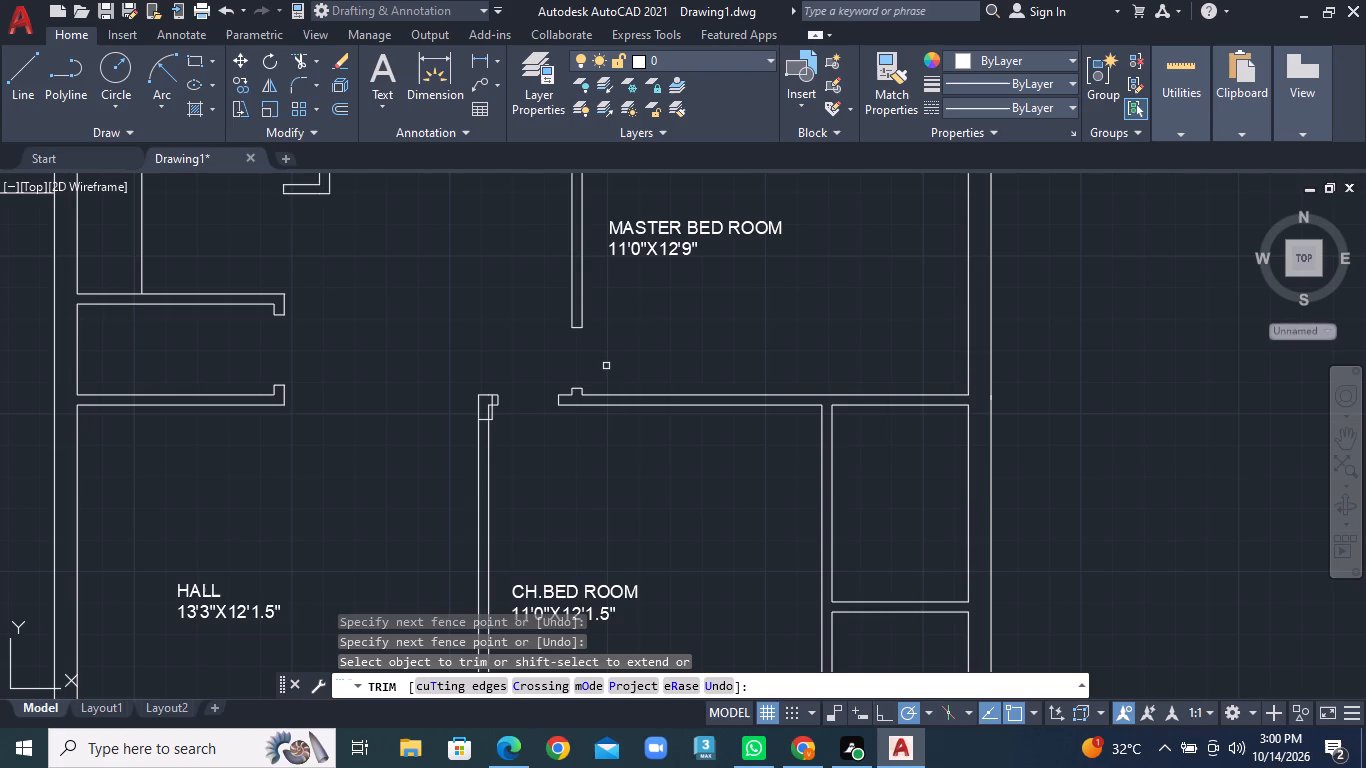
scroll(612, 369, down, 2)
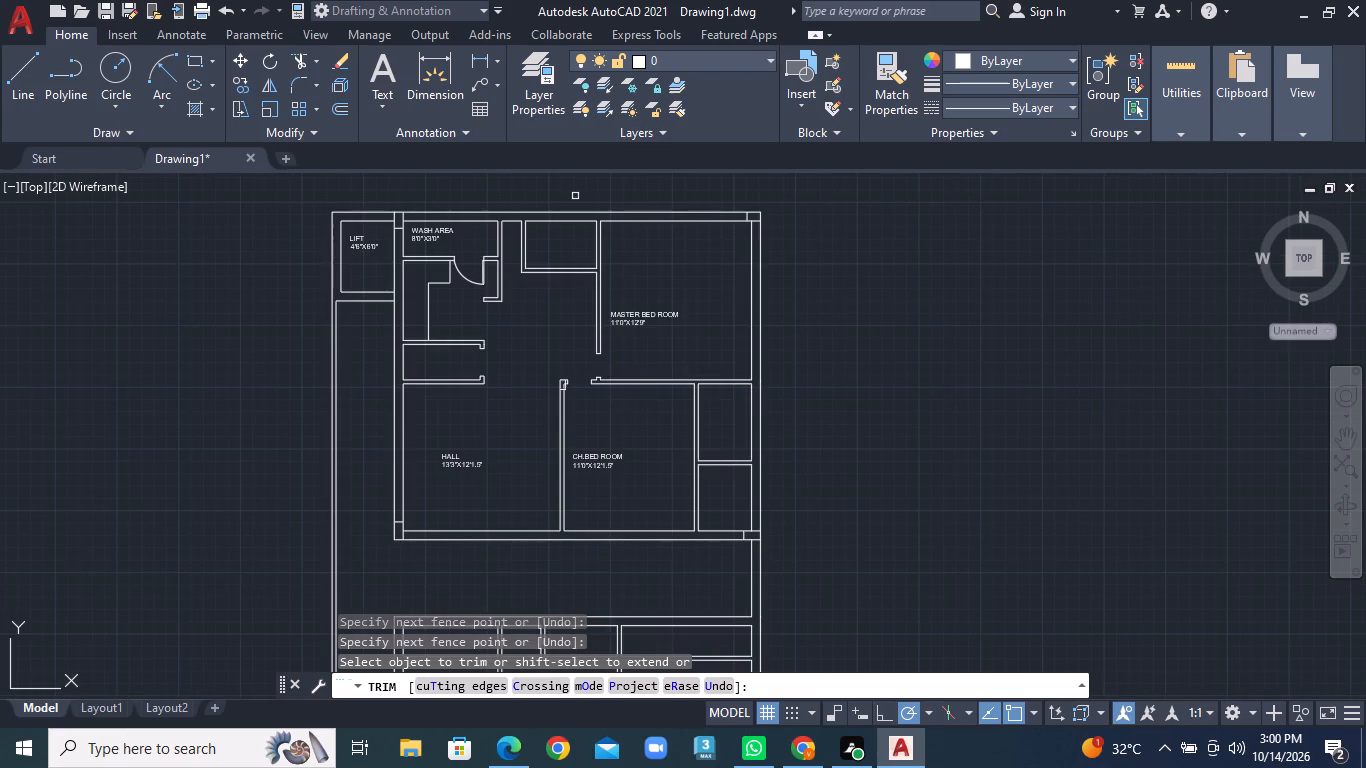
scroll(584, 201, up, 3)
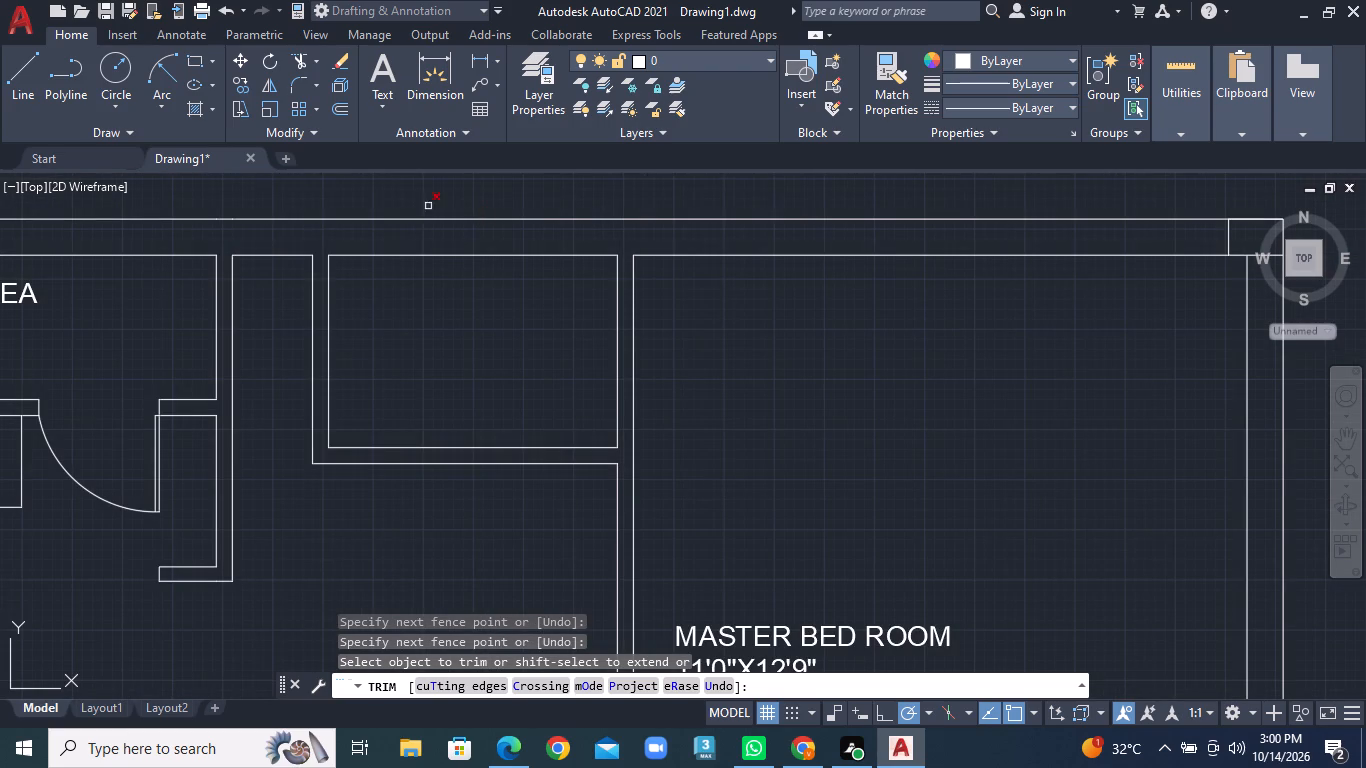
click(19, 79)
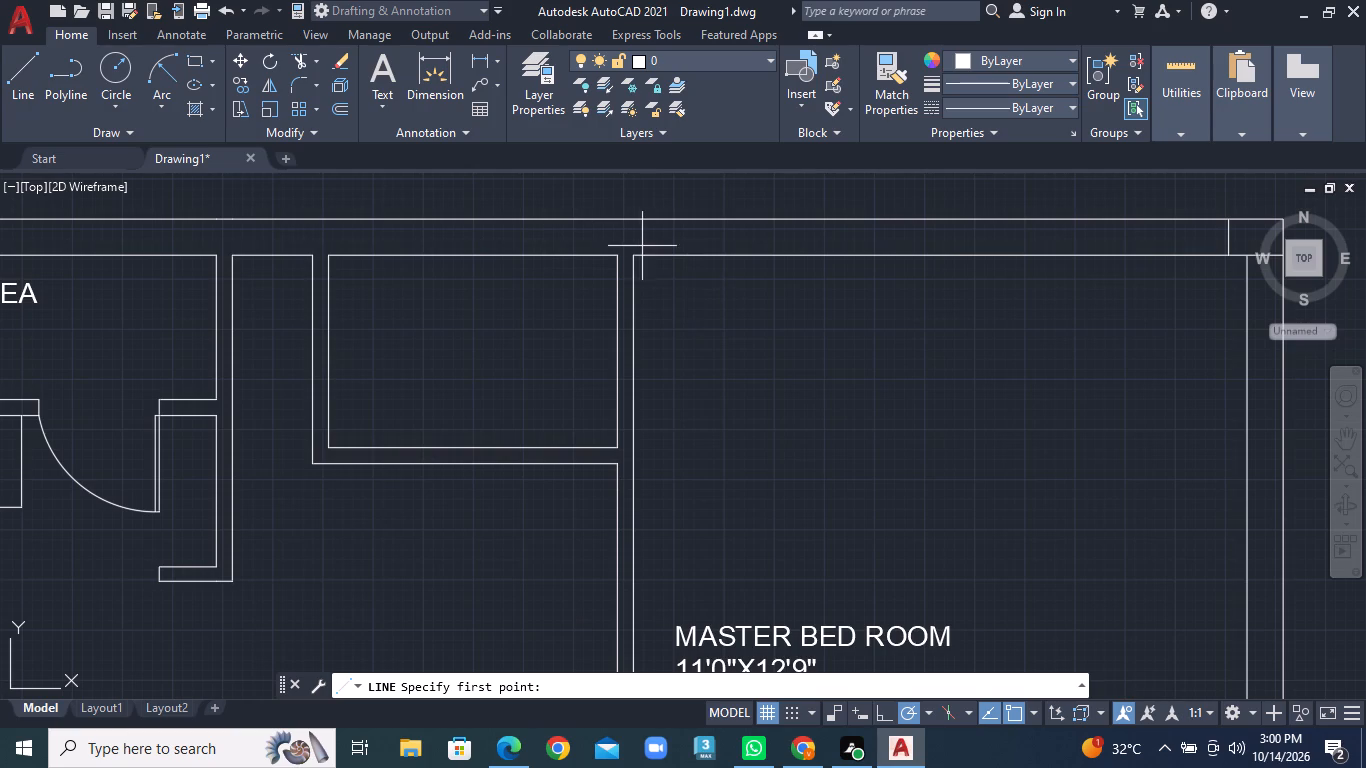
scroll(640, 243, up, 2)
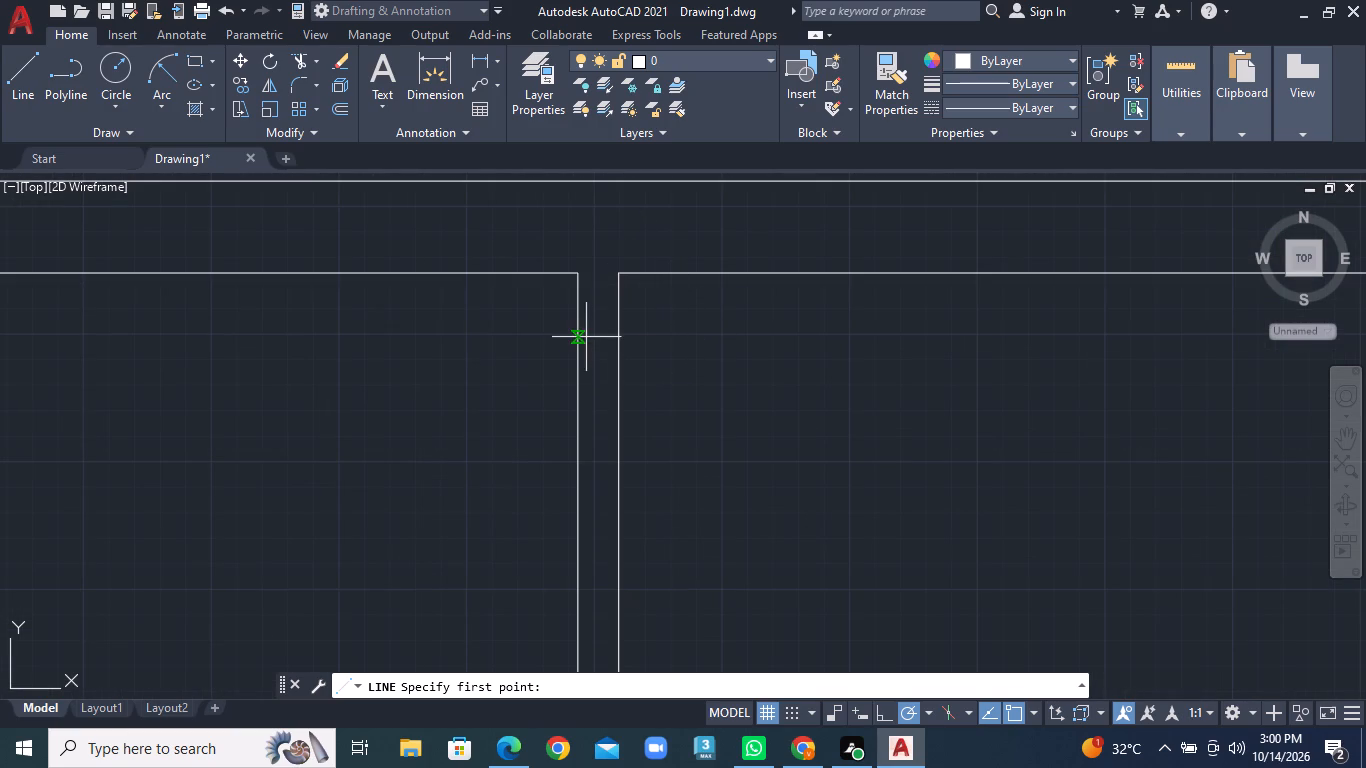
scroll(600, 339, down, 2)
scroll(600, 341, up, 1)
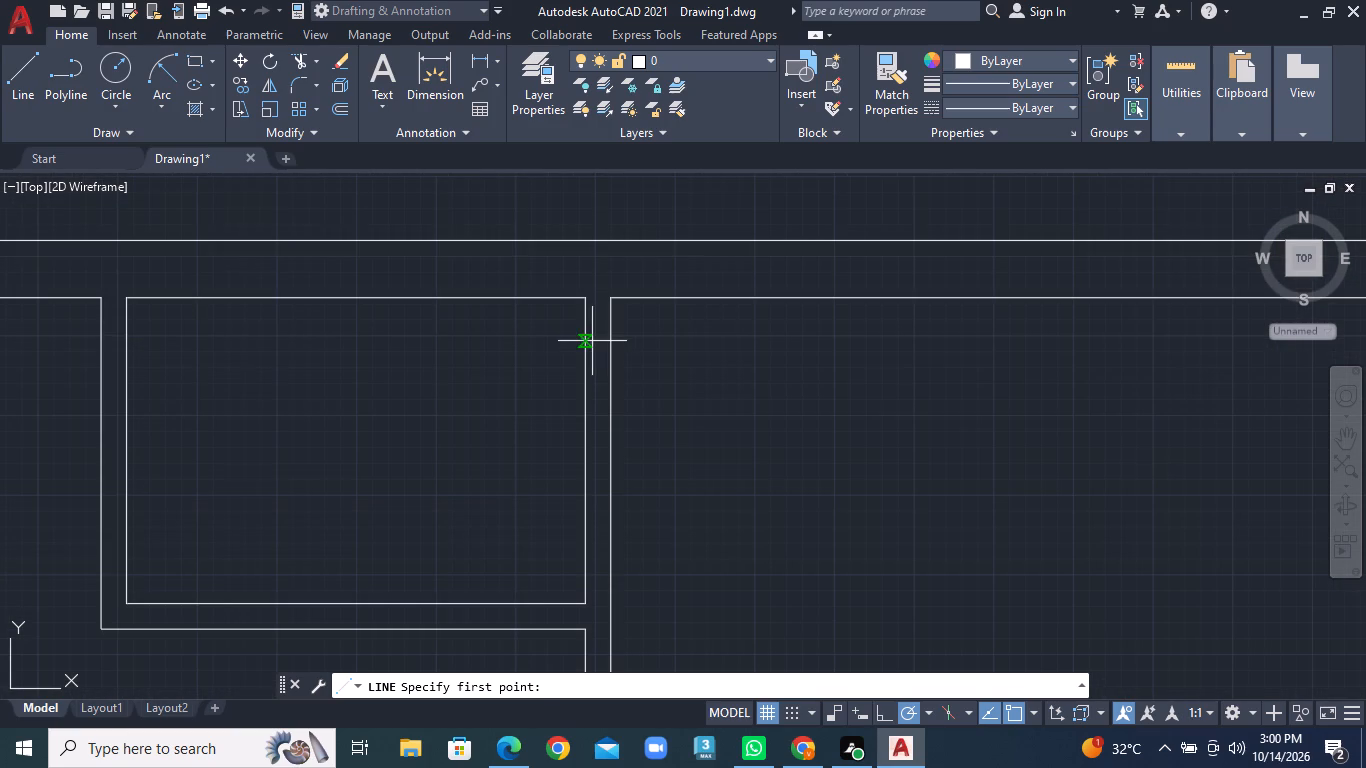
click(586, 341)
click(615, 341)
right_click(615, 341)
click(653, 363)
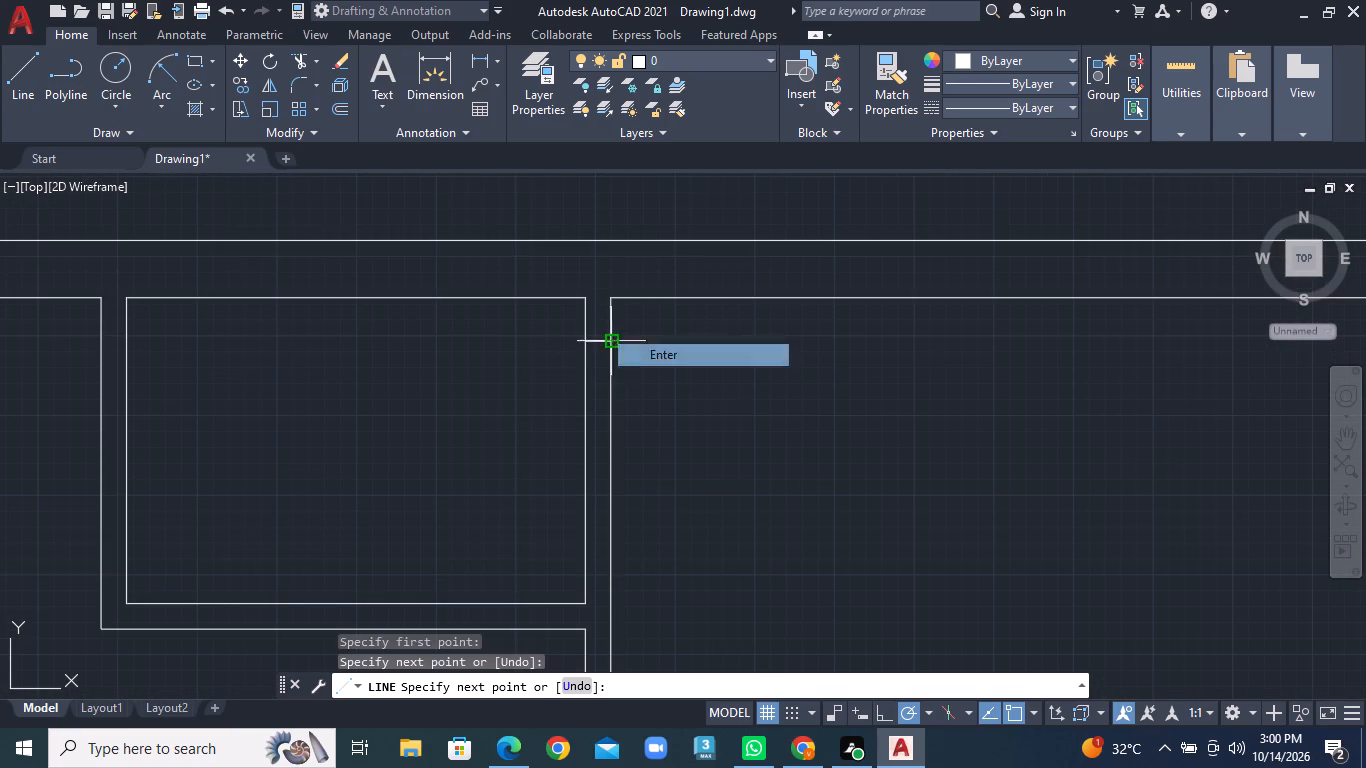
Offset the jamb line 2' downward along the wall between the small room and the MASTER BED ROOM.
click(336, 109)
key(2)
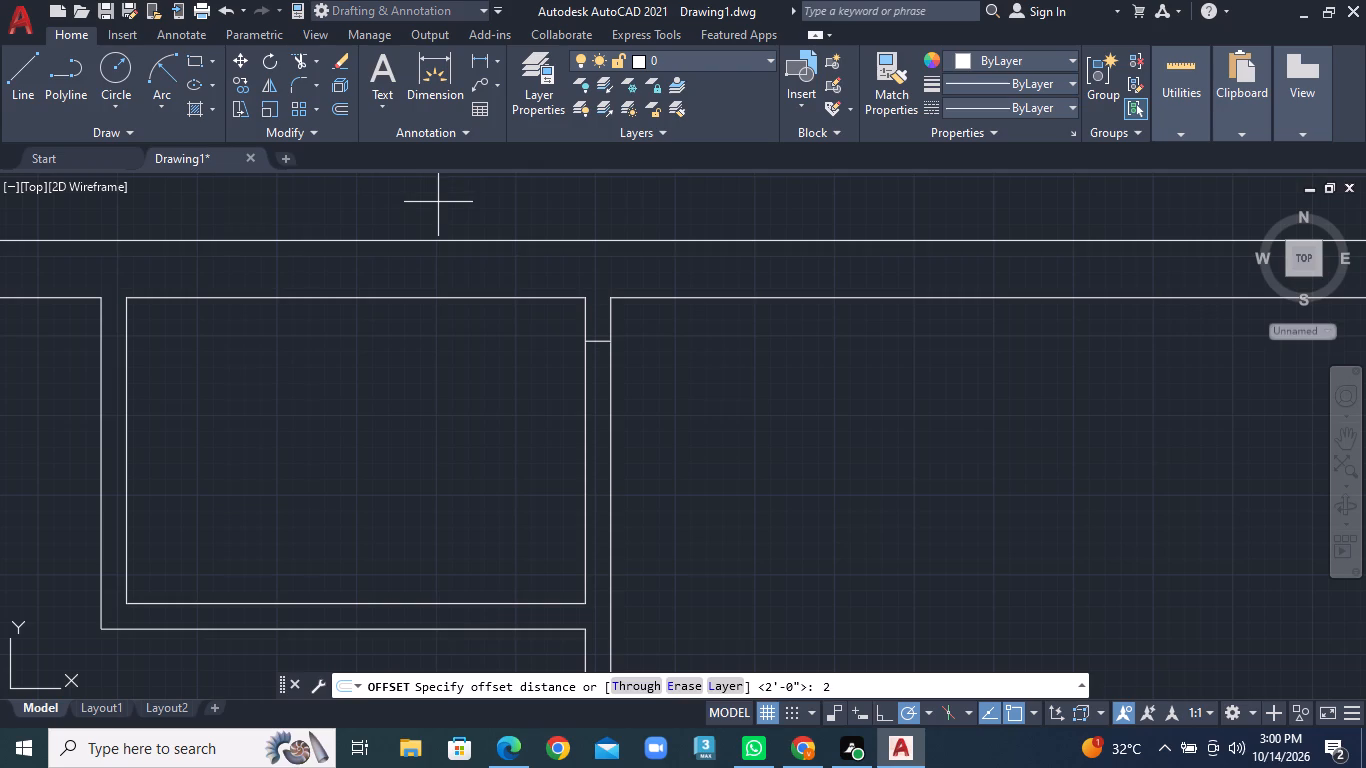
key(apostrophe)
key(Return)
click(600, 341)
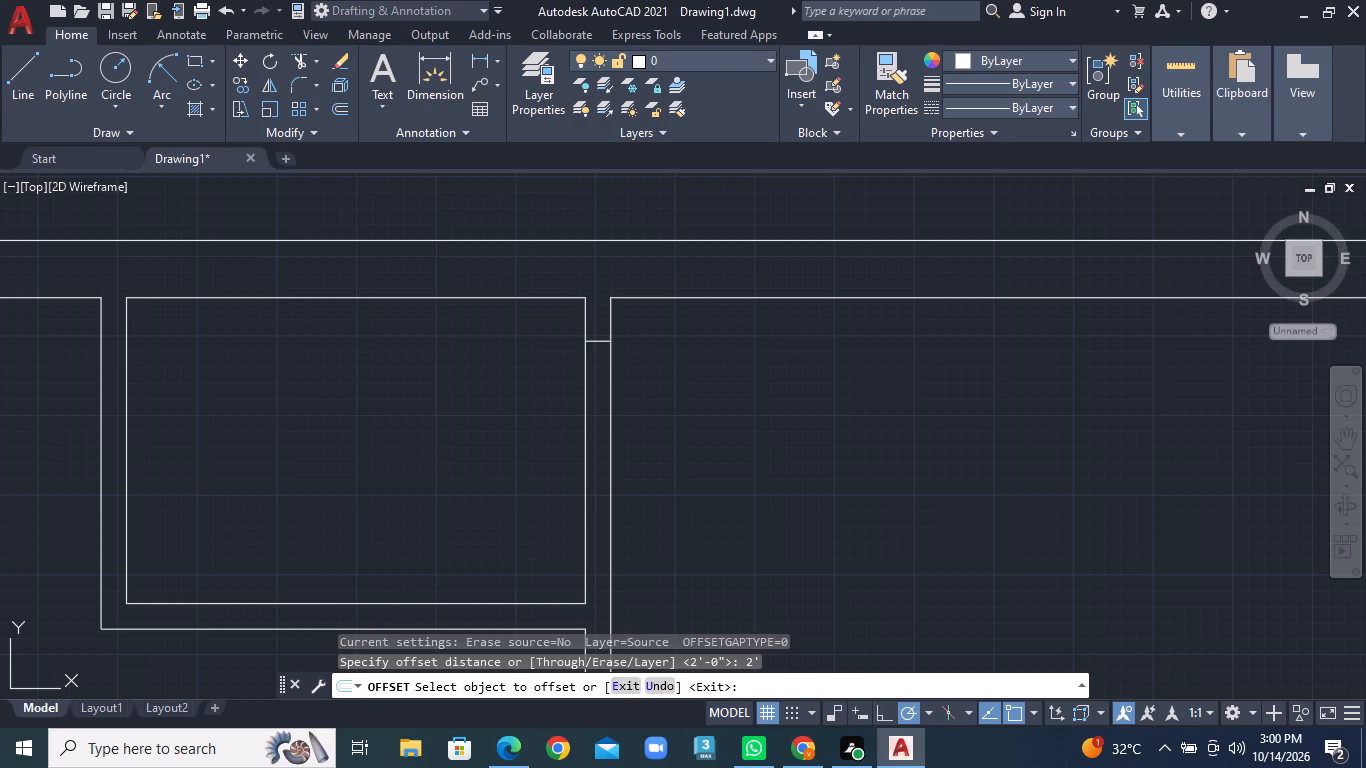
click(600, 391)
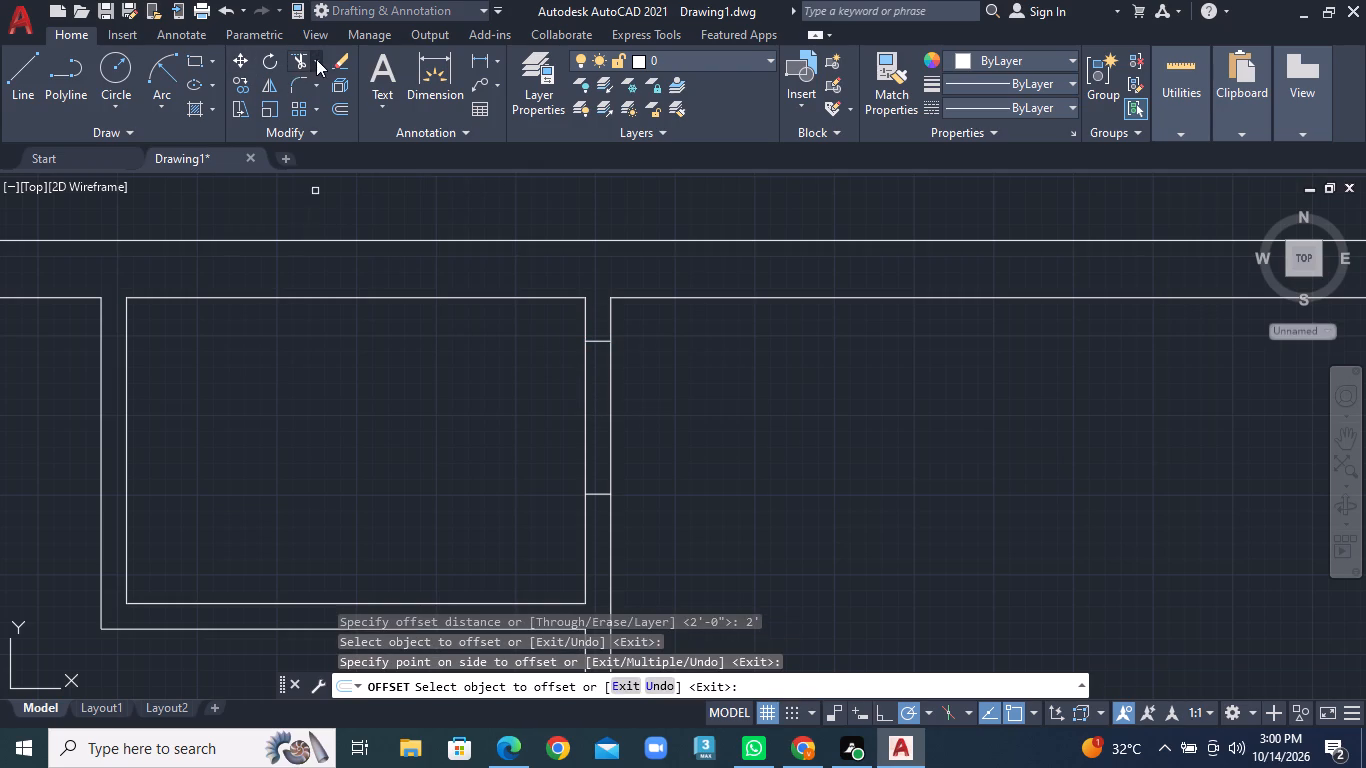
Trim both wall lines between the two jamb lines to open the doorway from the MASTER BED ROOM into the small room.
click(317, 59)
click(331, 87)
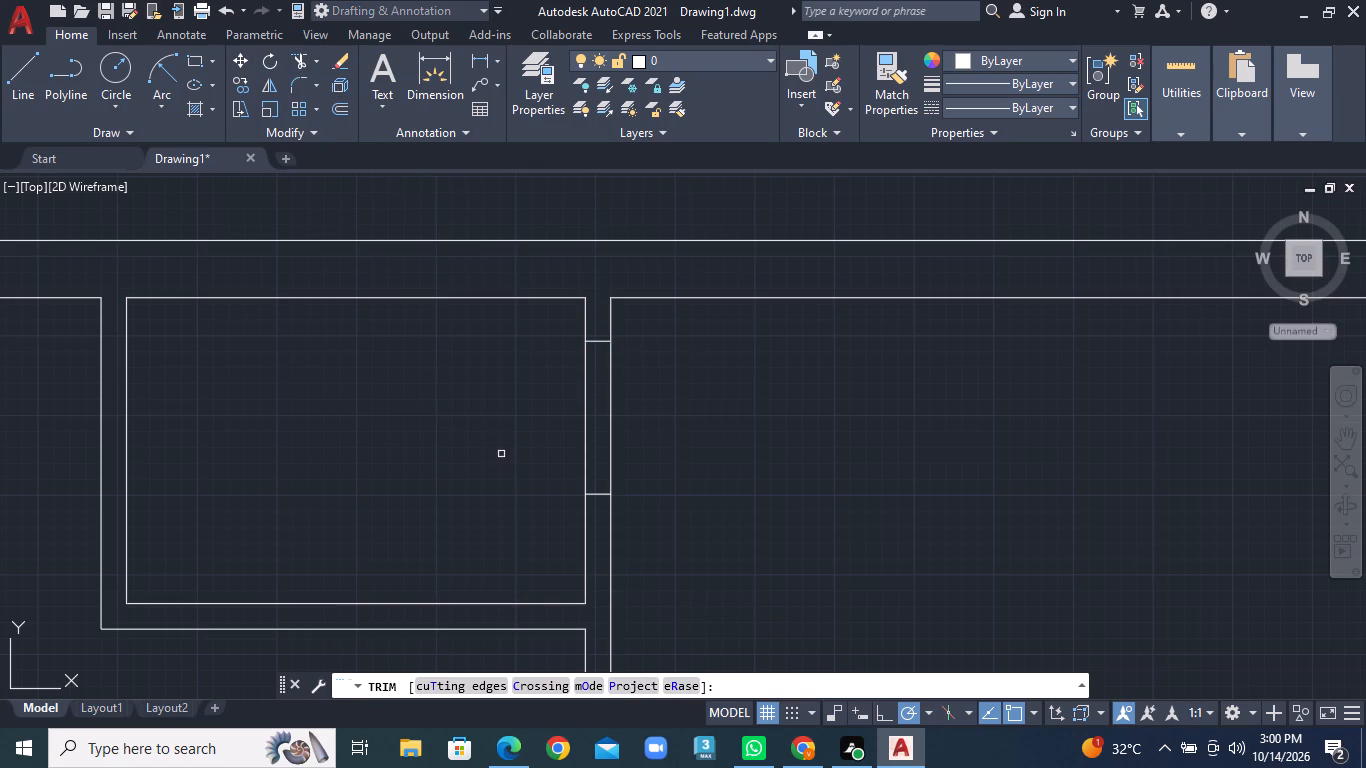
click(550, 418)
click(687, 440)
scroll(687, 440, down, 2)
middle_drag(682, 476, 683, 471)
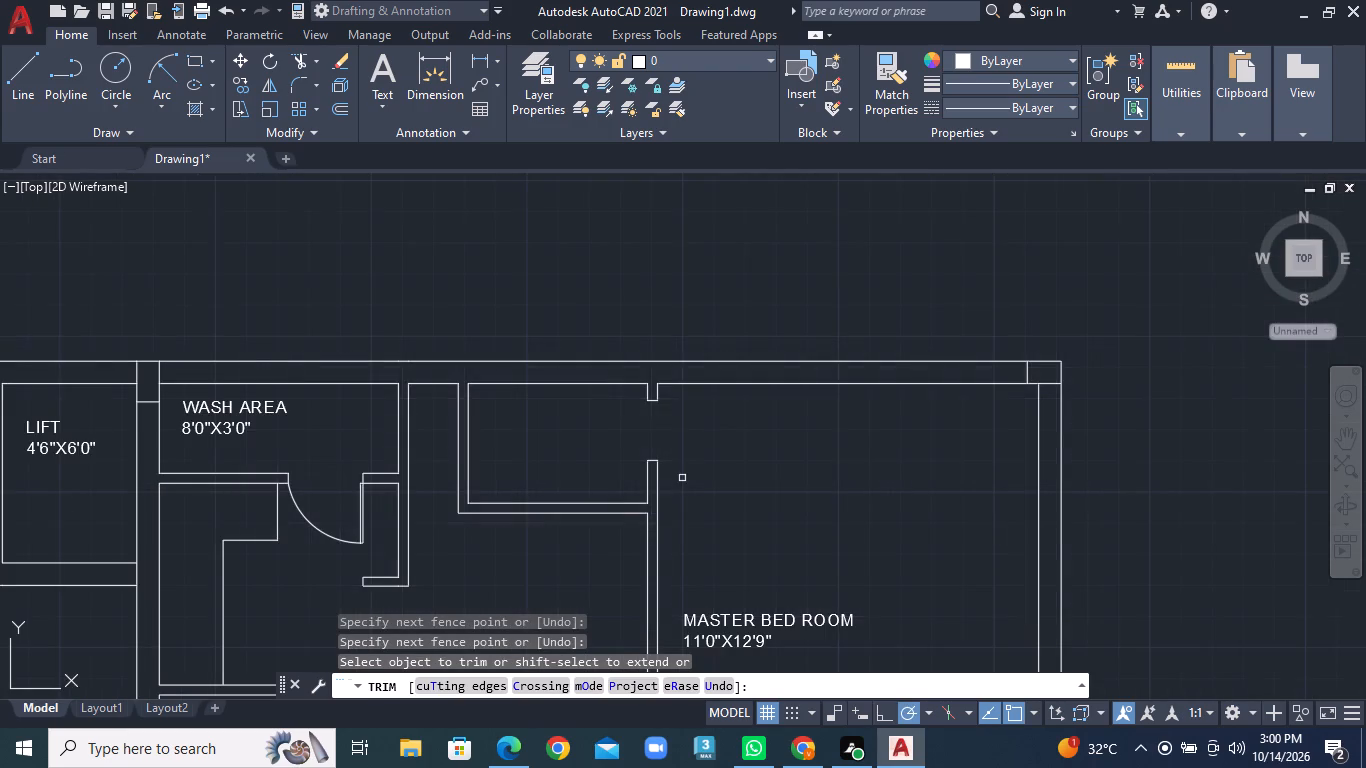
Draw a 2' by 1" door leaf from the lower jamb of the small room's doorway, extending into the small room.
middle_drag(683, 471, 709, 319)
middle_drag(740, 524, 750, 322)
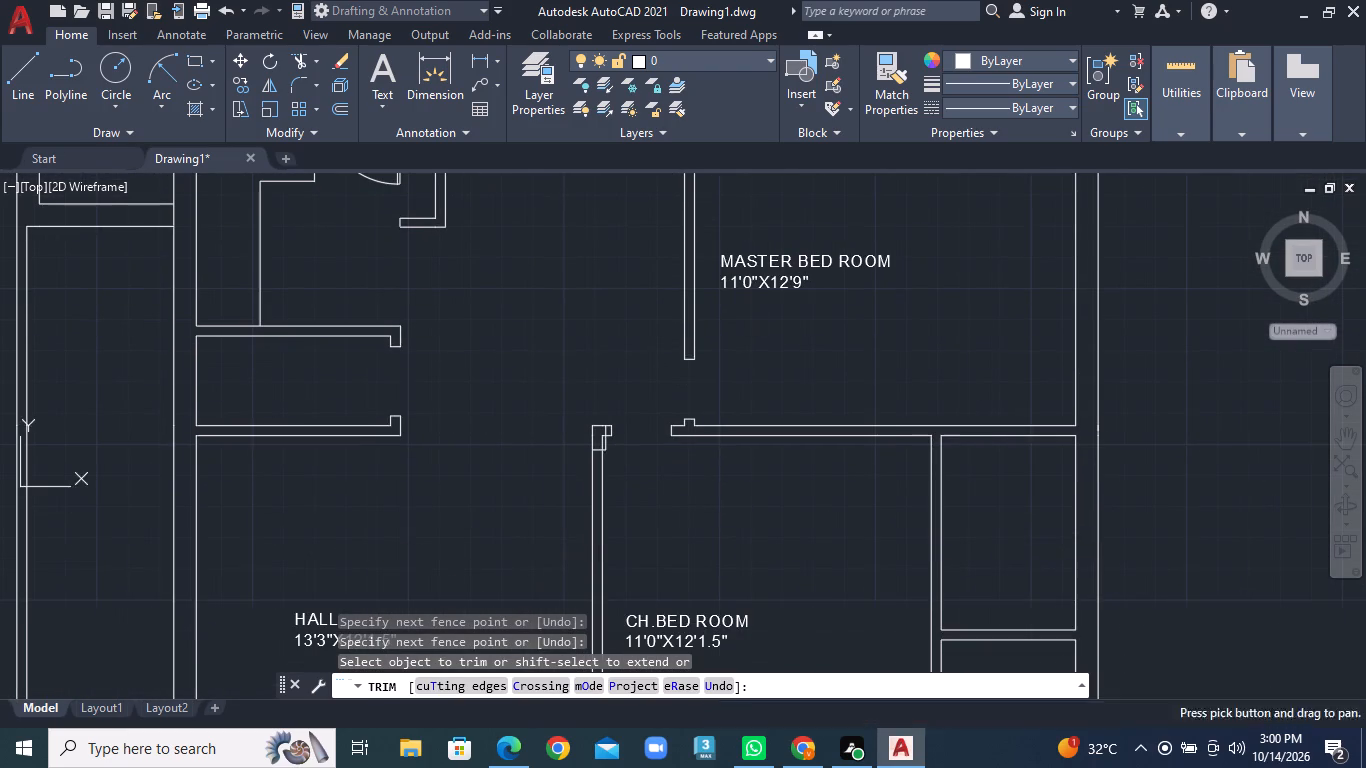
middle_drag(717, 348, 674, 419)
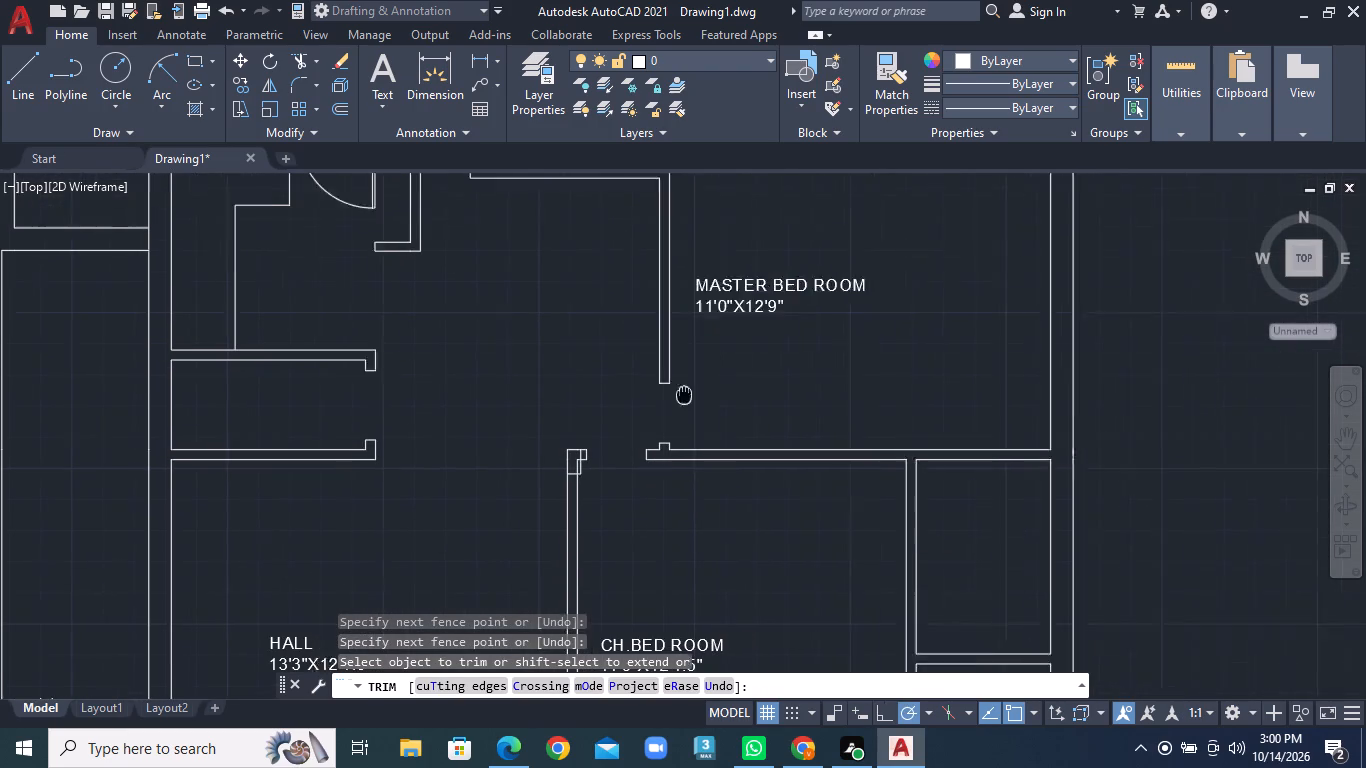
middle_drag(674, 419, 661, 457)
middle_drag(575, 295, 509, 452)
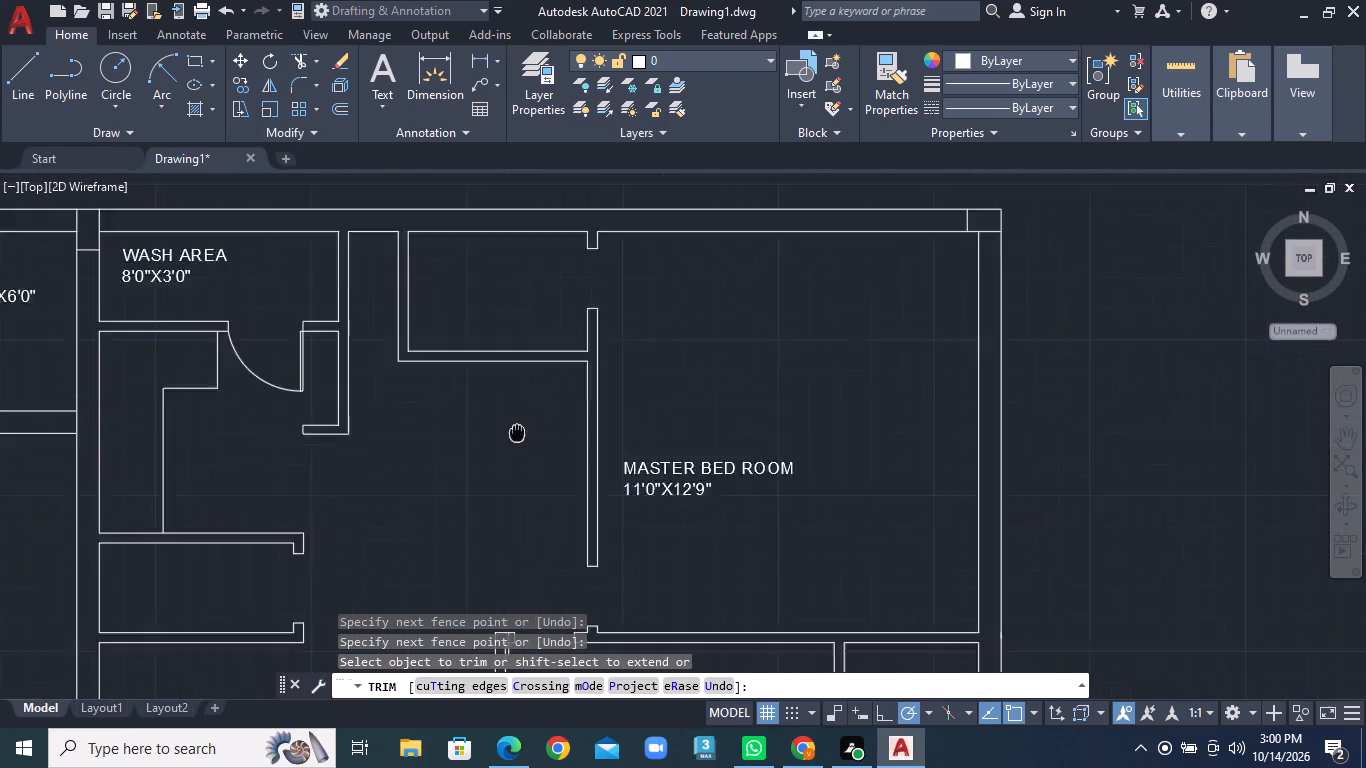
middle_drag(509, 452, 491, 492)
scroll(554, 286, up, 2)
click(27, 93)
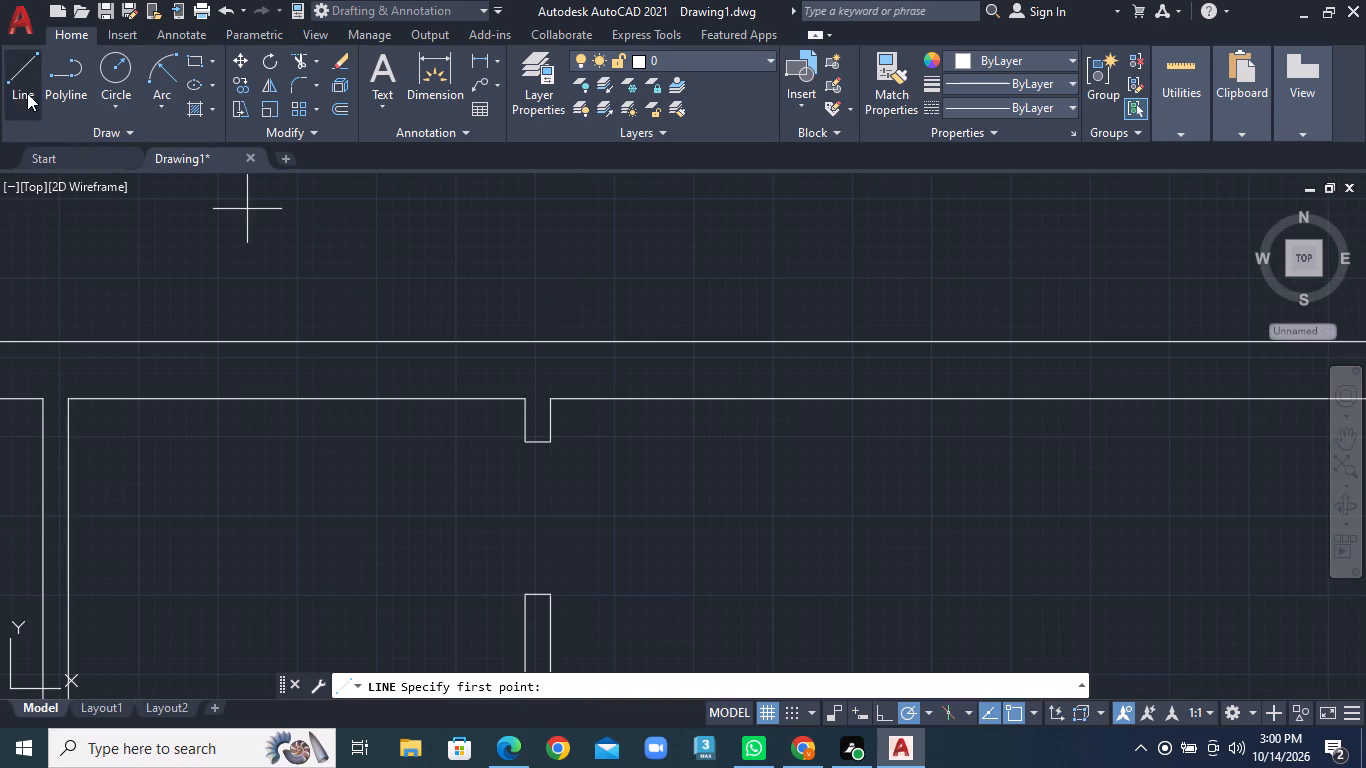
scroll(533, 567, down, 1)
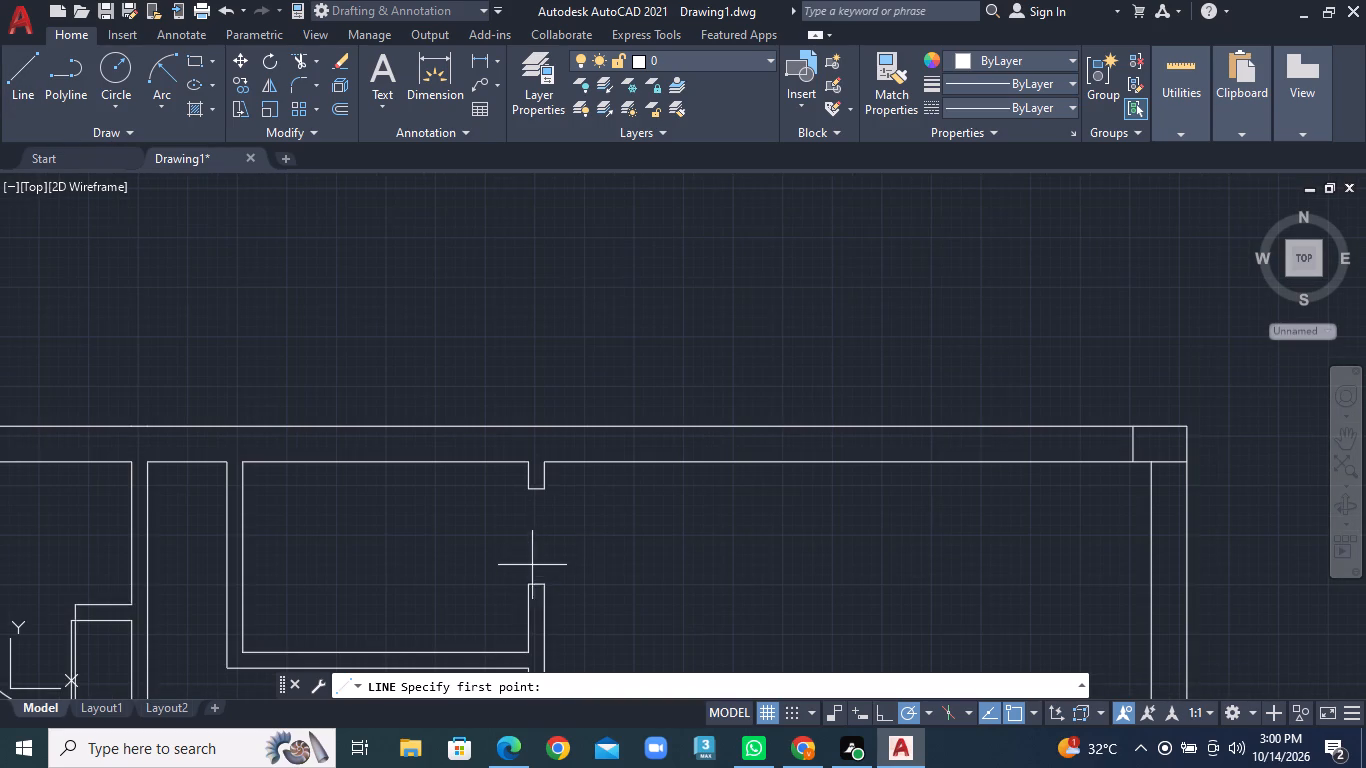
click(526, 583)
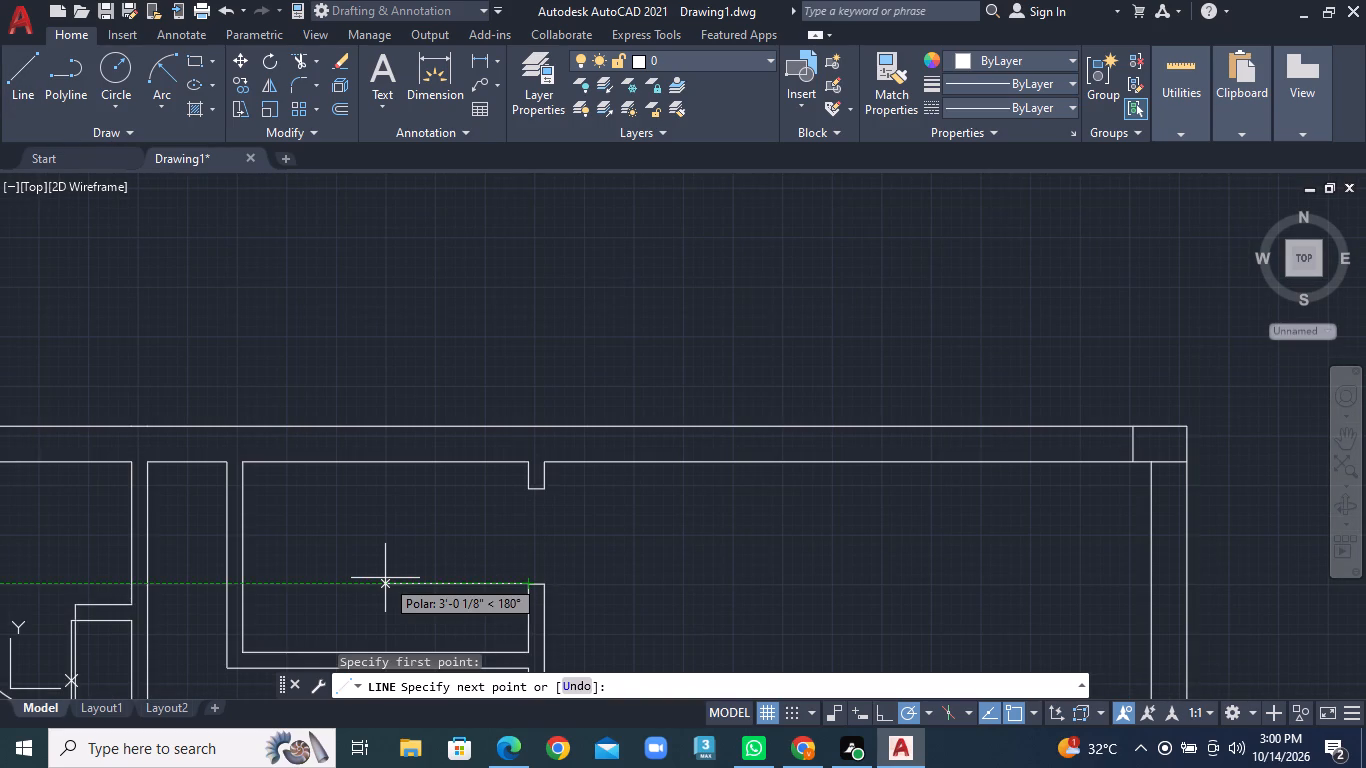
text(2')
key(Return)
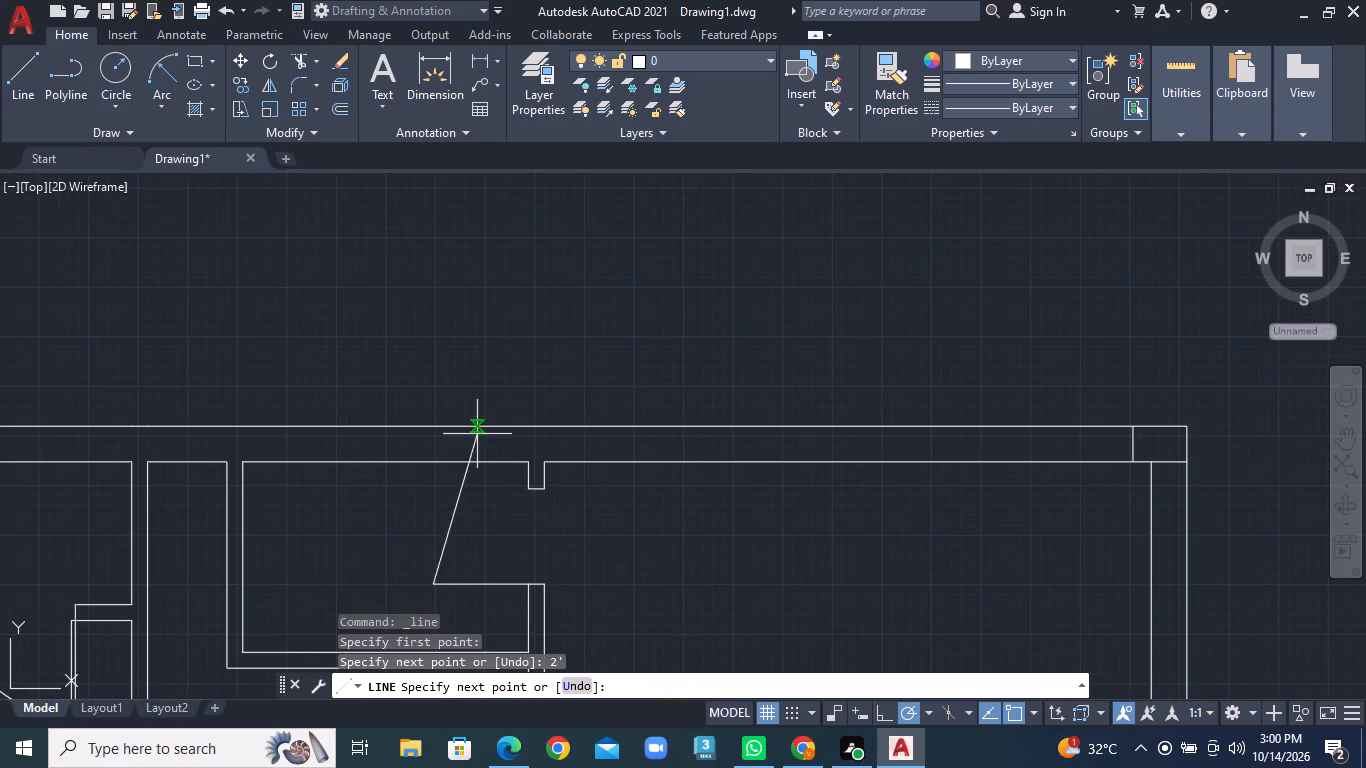
text(1")
key(Return)
text(2')
key(Return)
scroll(520, 573, up, 3)
middle_drag(546, 586, 532, 581)
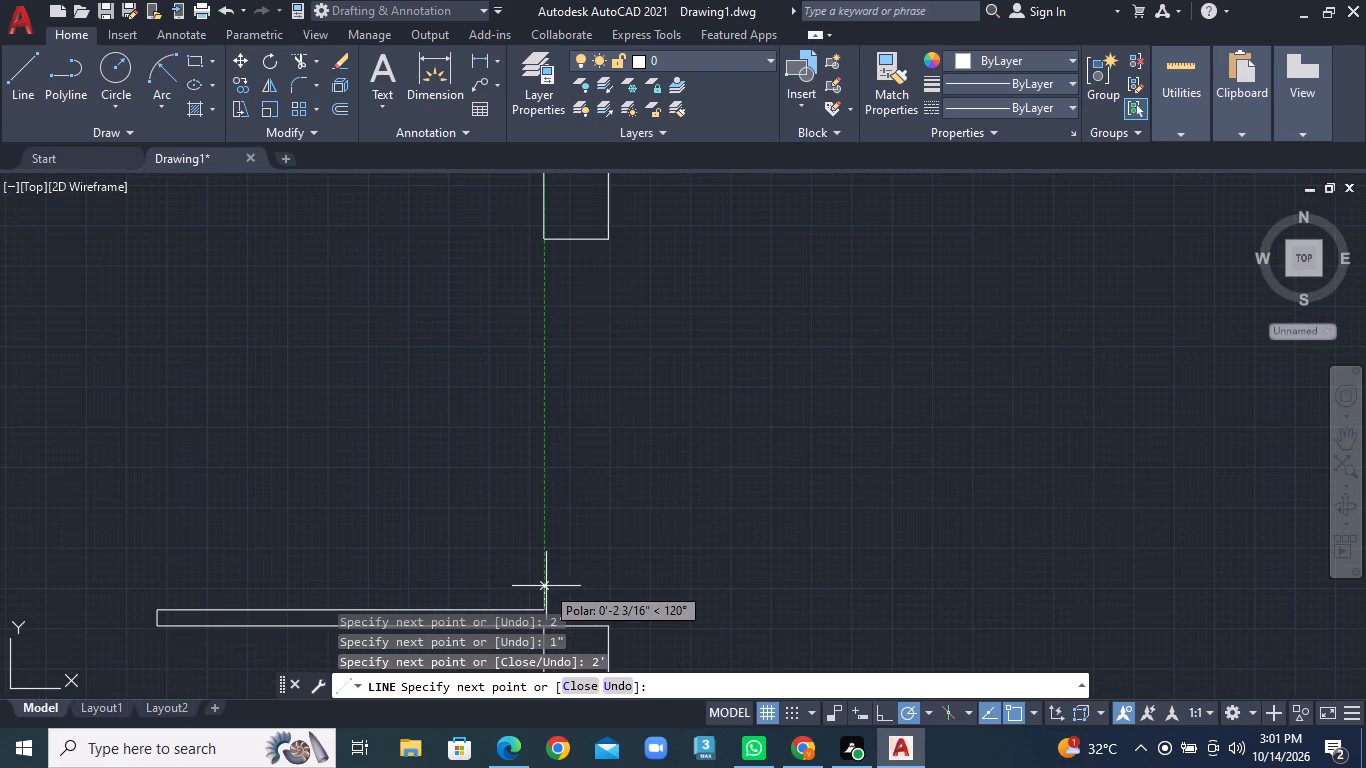
middle_drag(532, 581, 533, 380)
key(0)
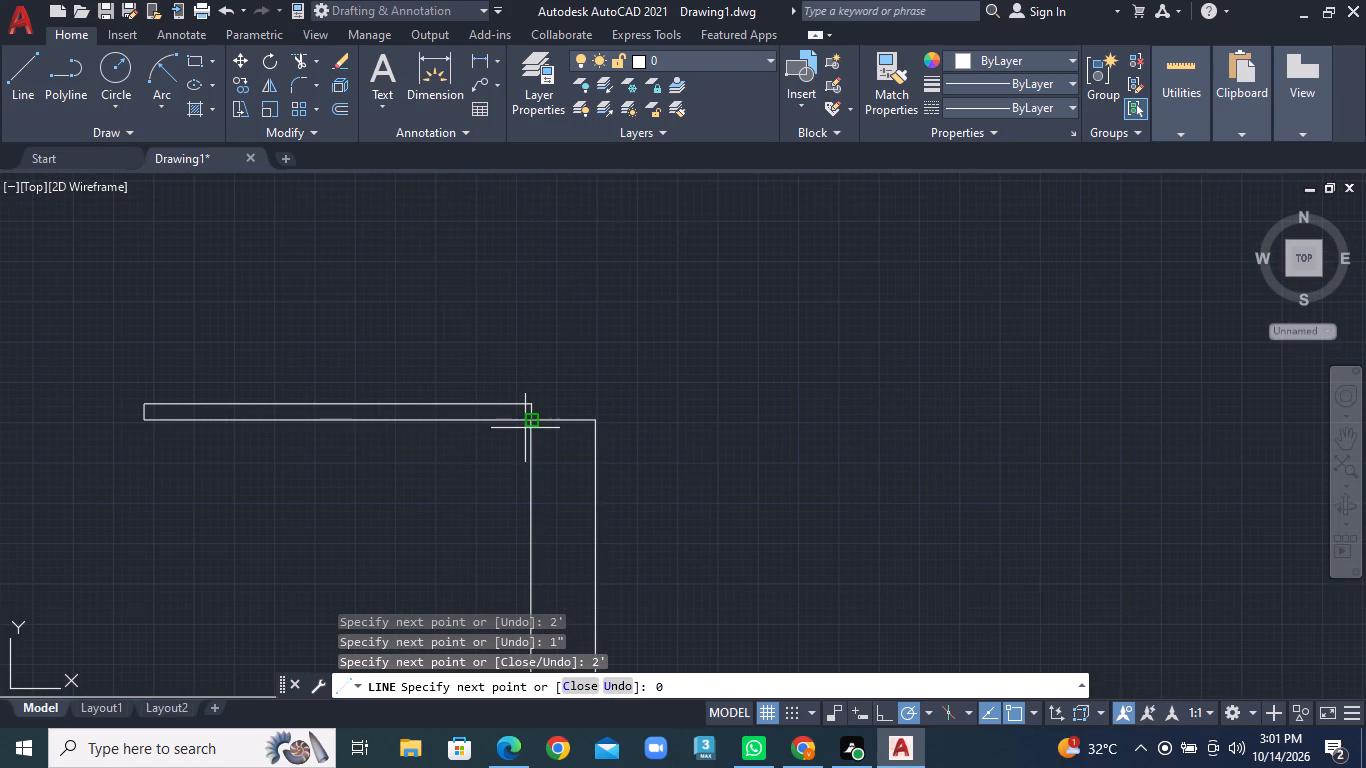
click(525, 428)
right_click(525, 428)
click(546, 435)
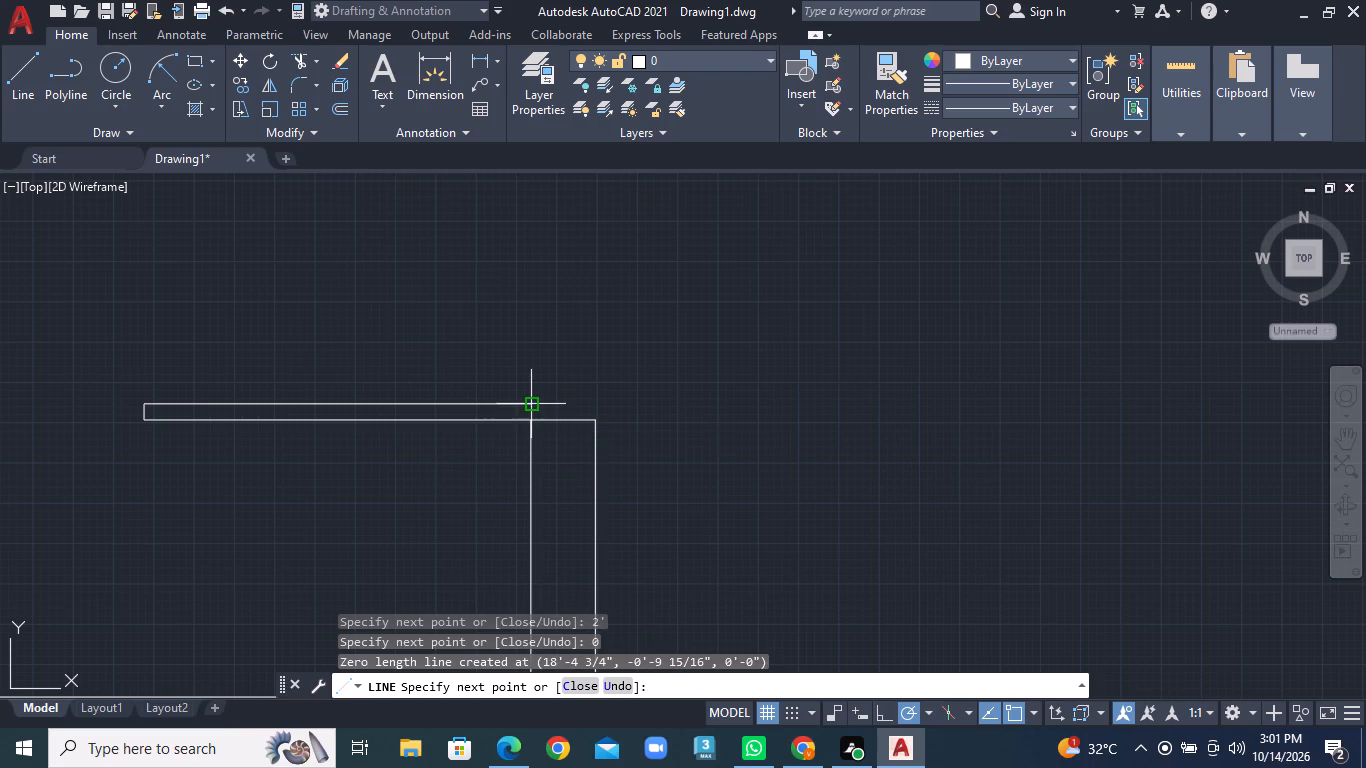
click(533, 419)
right_click(533, 419)
click(570, 431)
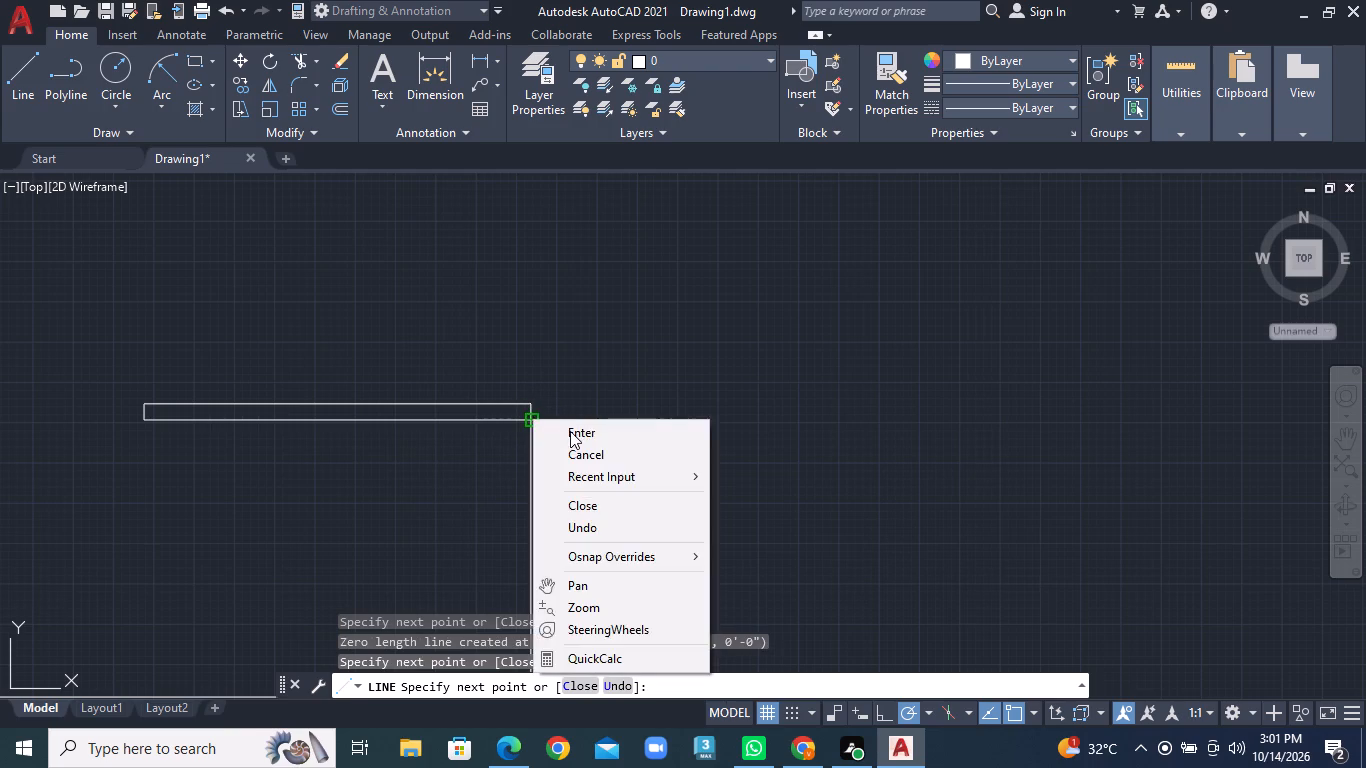
Draw the door swing as a Start, End, Radius arc from the upper jamb's inner corner to the leaf's free end.
scroll(570, 431, down, 3)
click(156, 105)
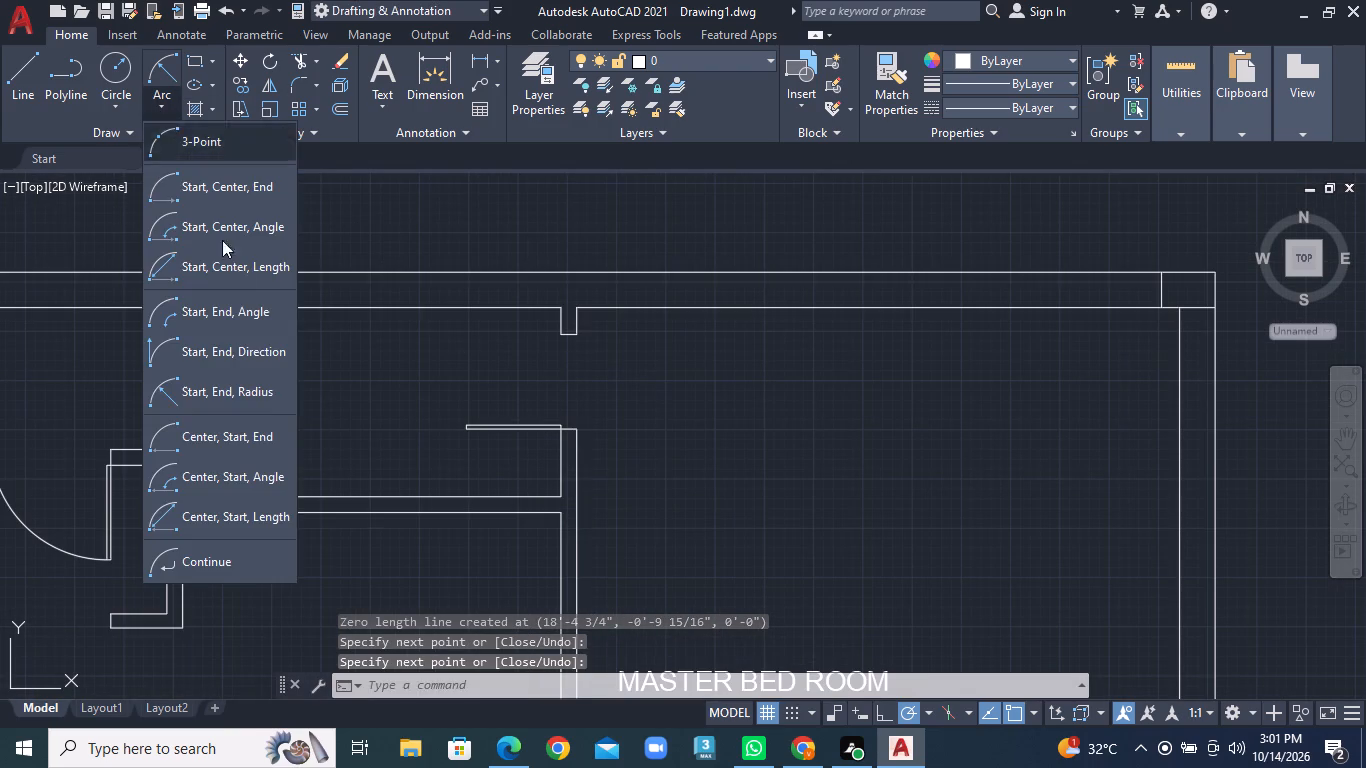
click(261, 390)
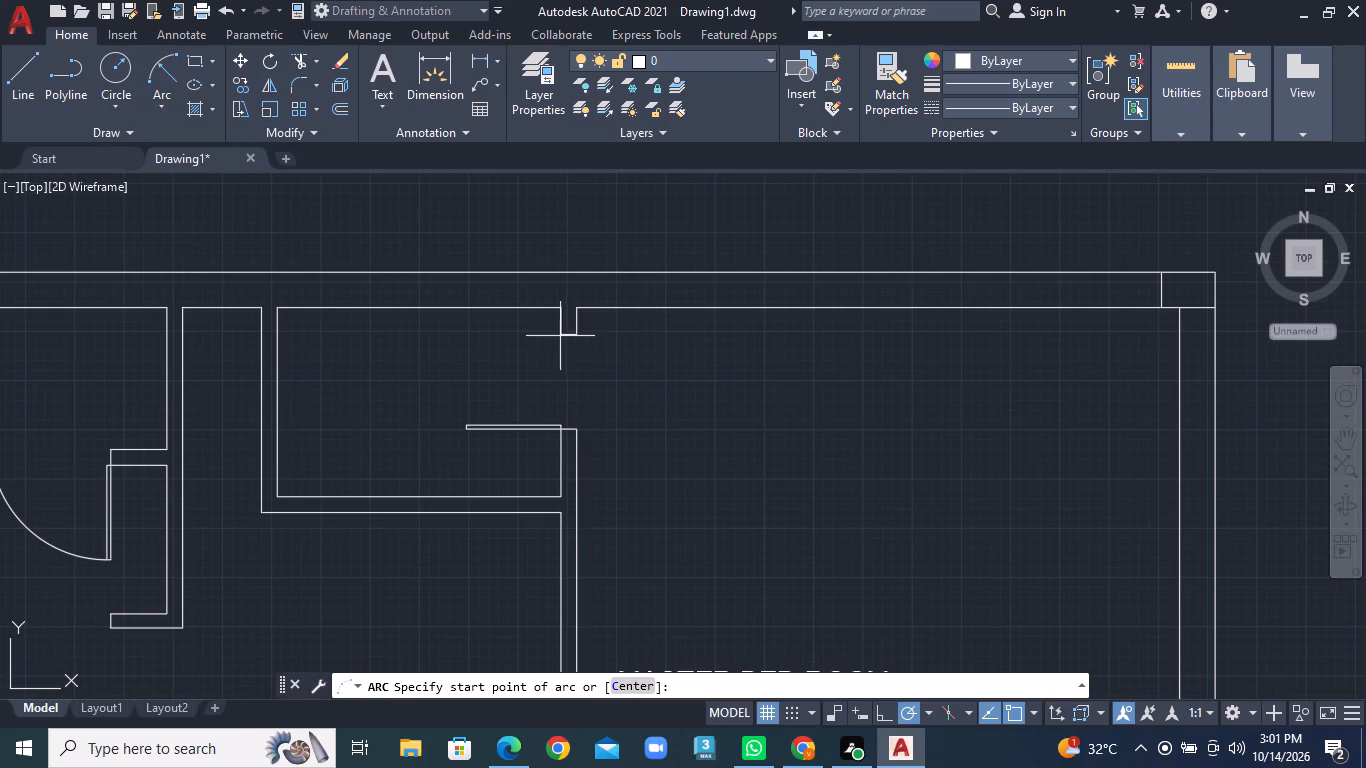
click(560, 336)
scroll(539, 375, up, 1)
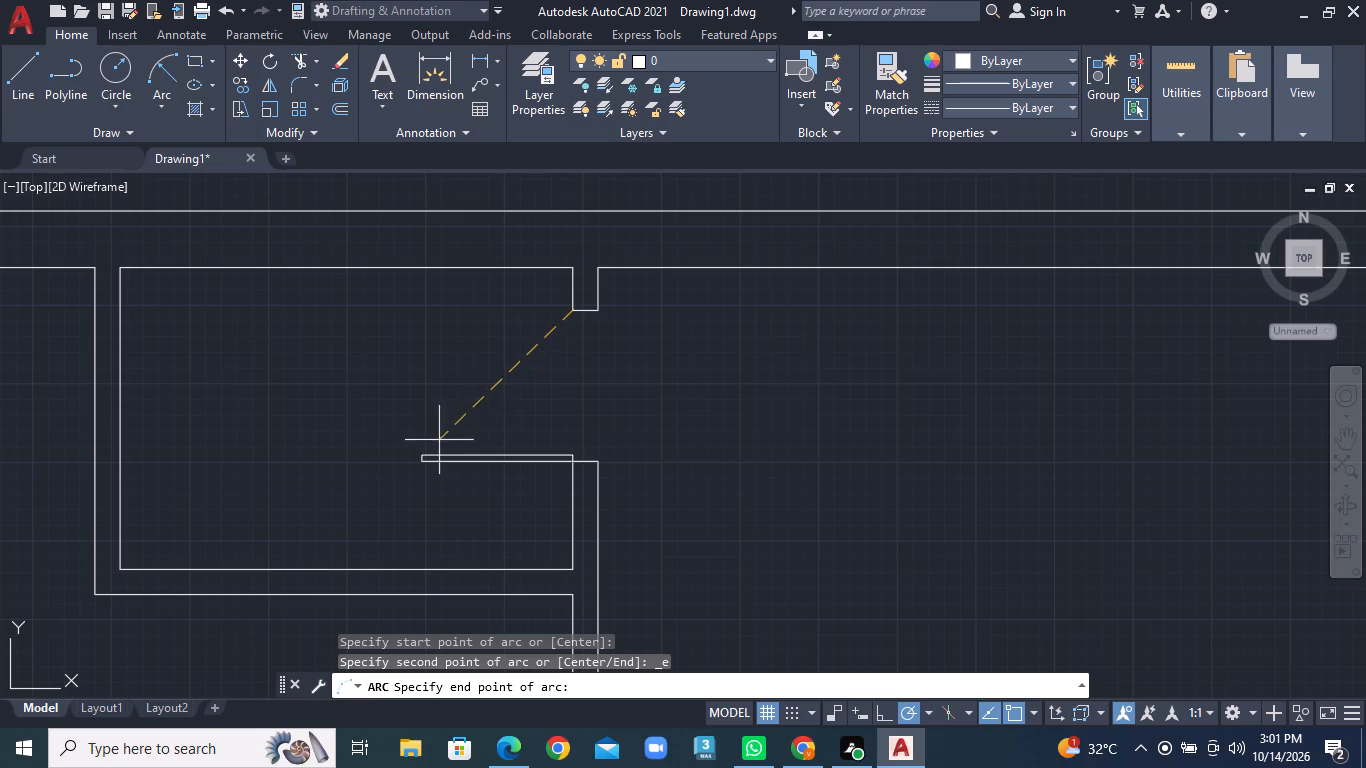
click(419, 456)
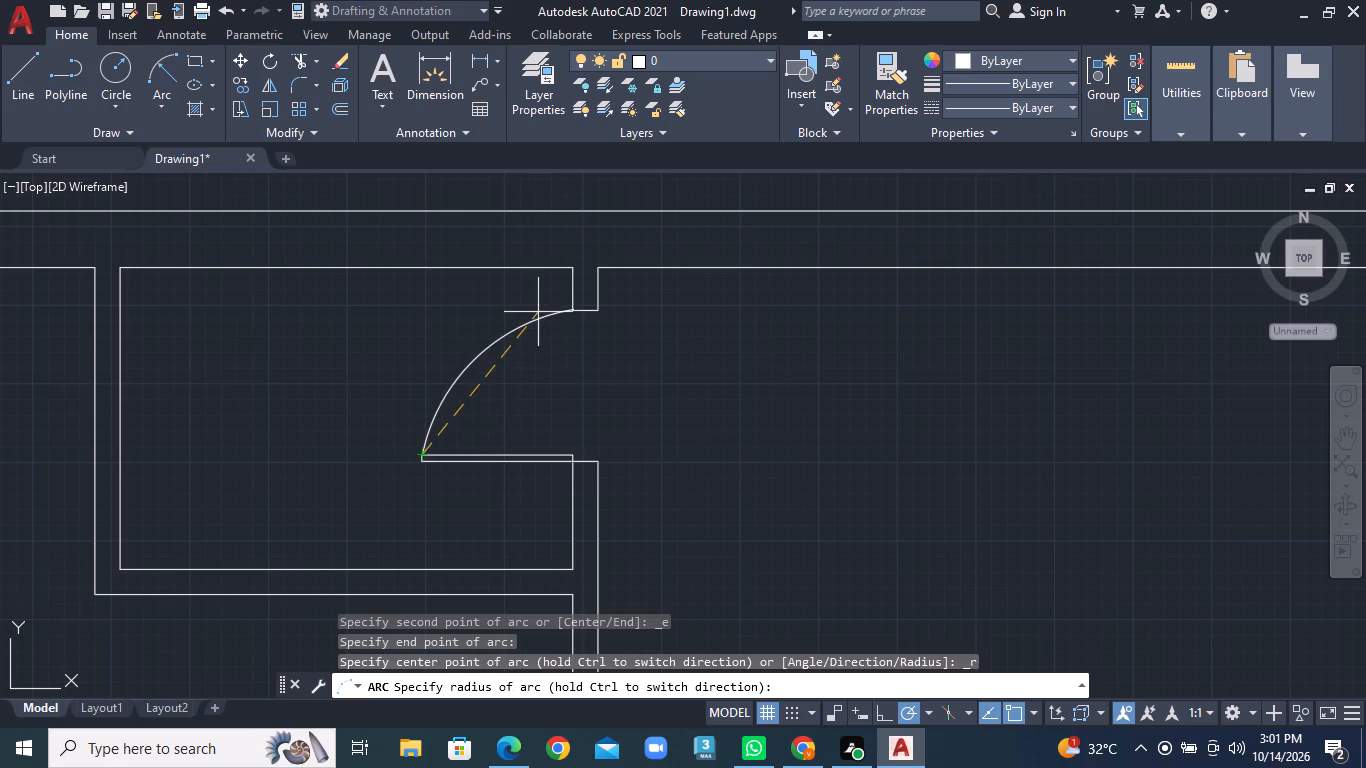
click(559, 304)
Draw a 2' by 1" door leaf from the lower jamb of the MASTER BED ROOM's left-wall doorway, extending into the bedroom.
scroll(562, 304, down, 2)
middle_click(653, 475)
middle_drag(653, 475, 647, 474)
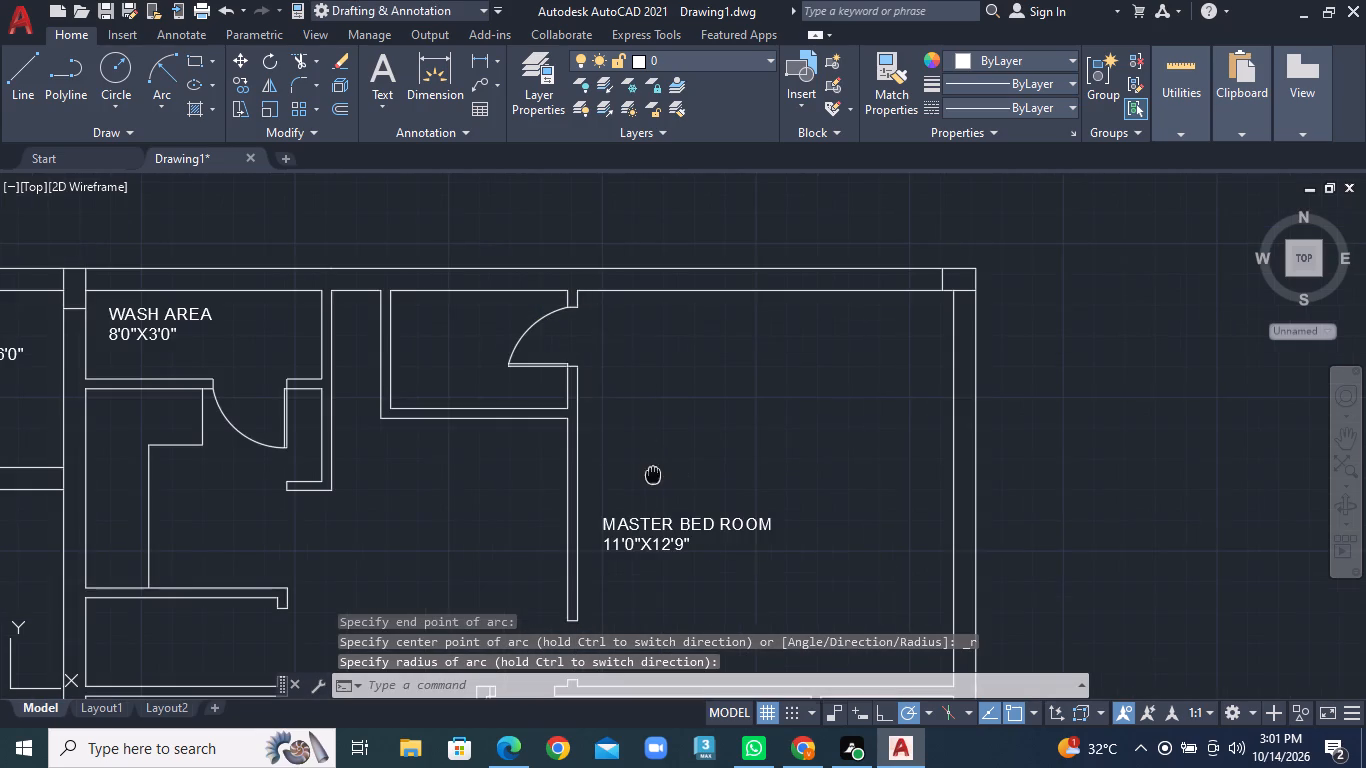
middle_drag(647, 474, 648, 444)
scroll(715, 244, up, 2)
middle_drag(715, 244, 615, 250)
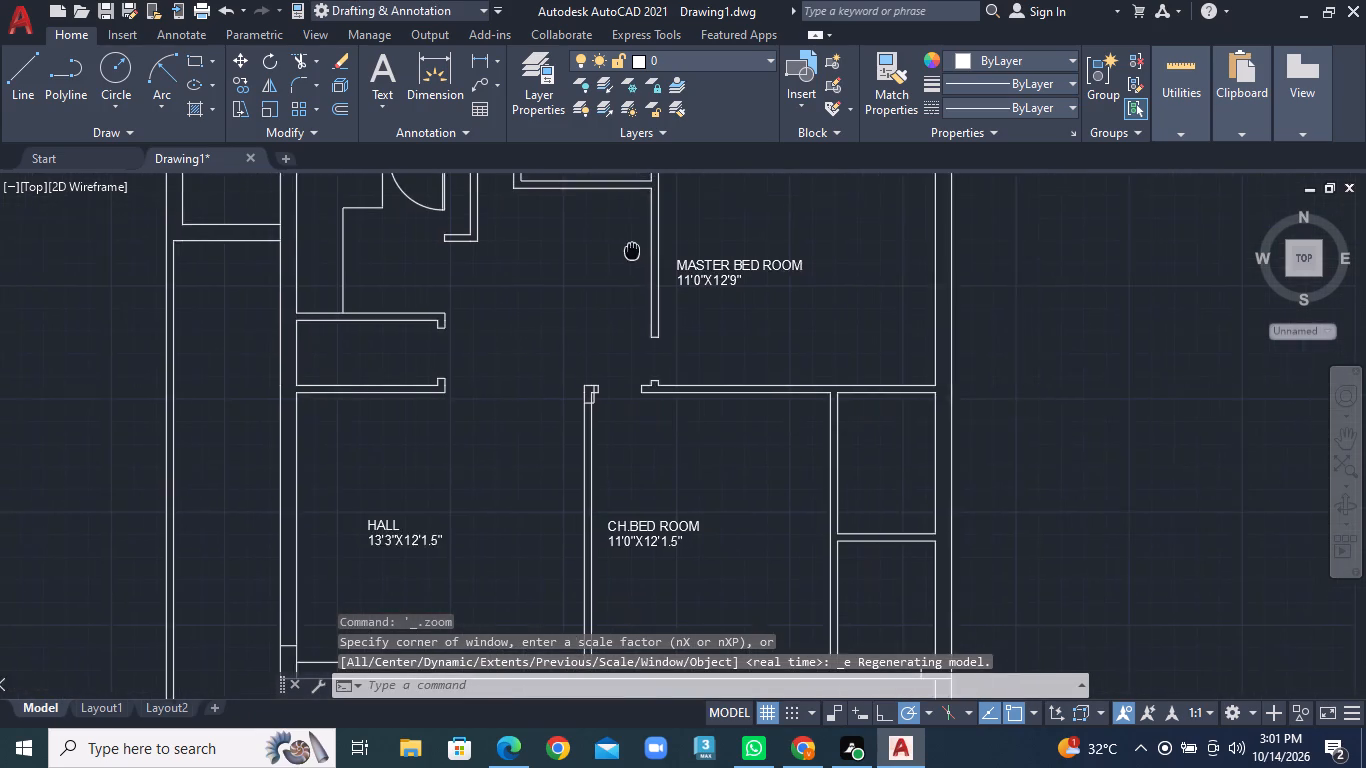
middle_drag(615, 250, 551, 249)
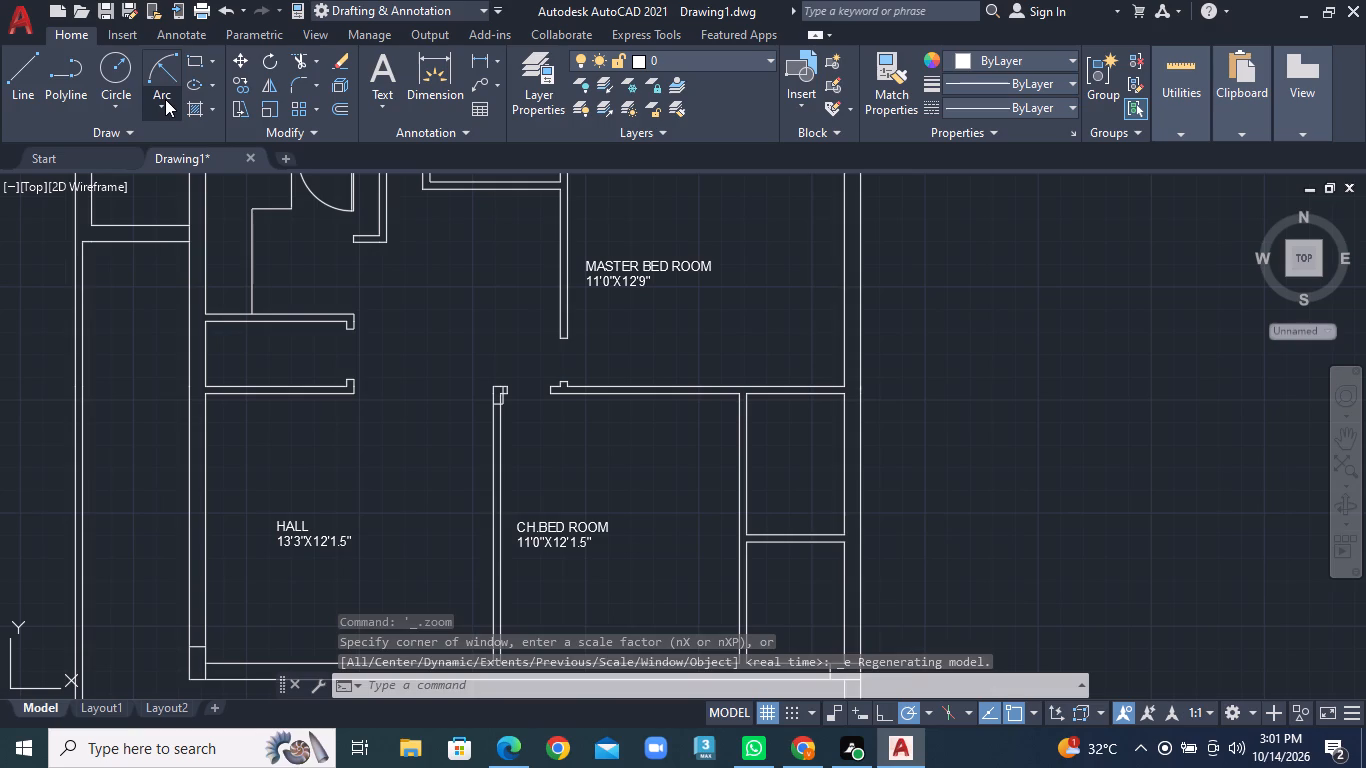
click(33, 91)
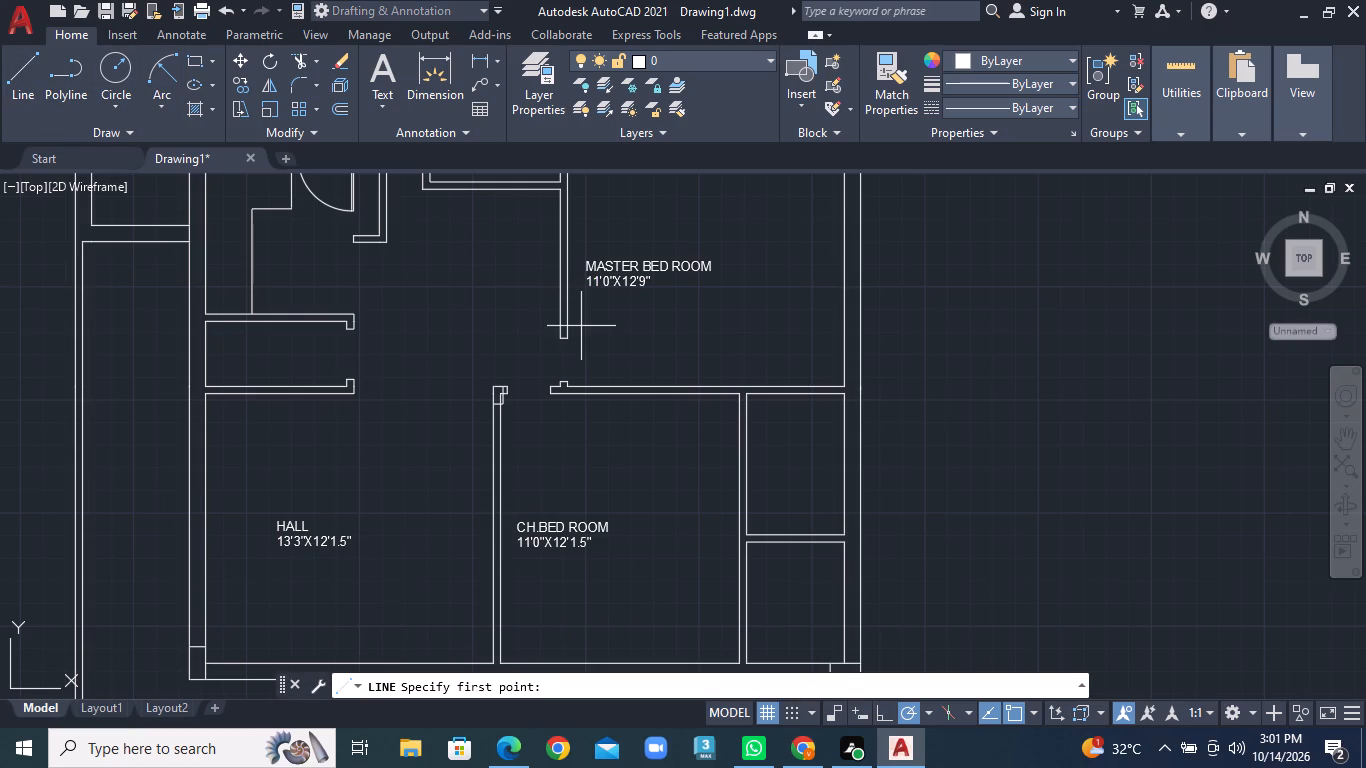
scroll(574, 326, up, 2)
click(551, 469)
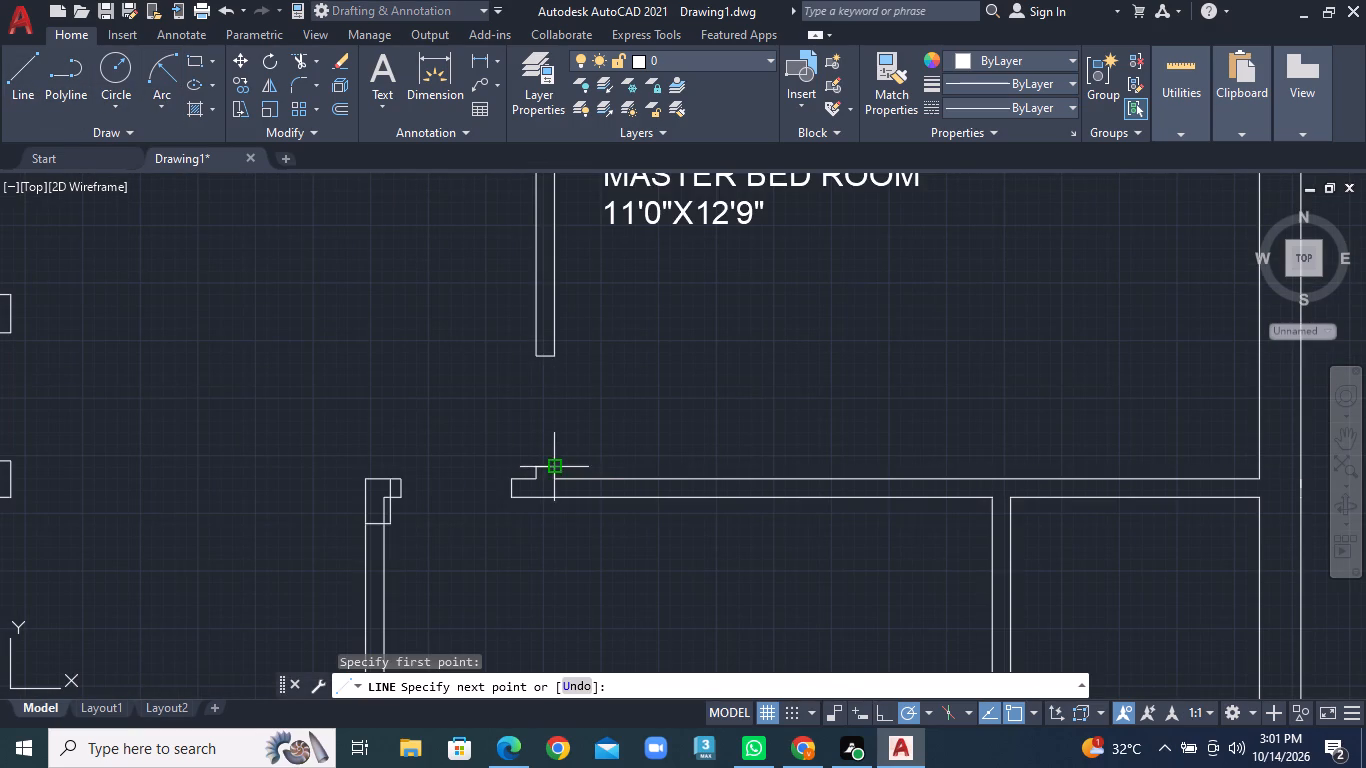
text(2')
key(Return)
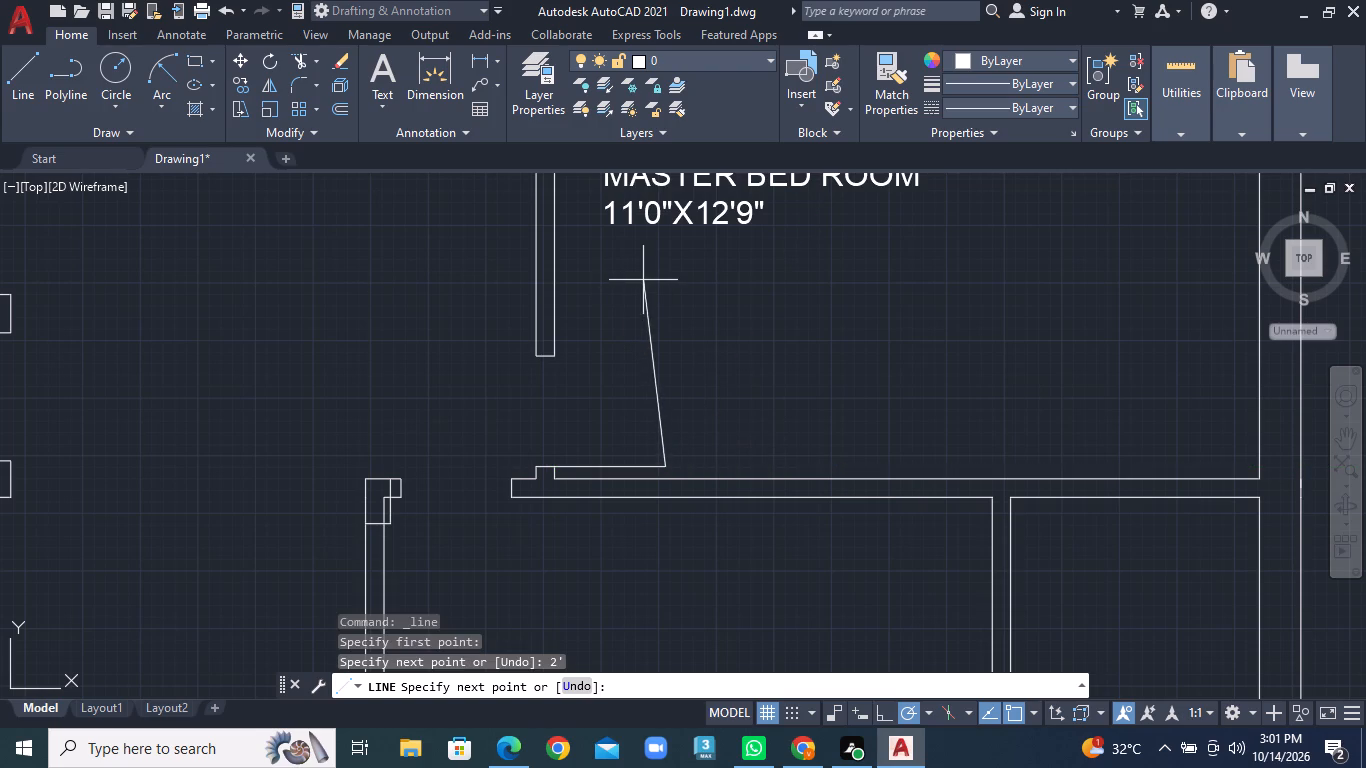
text(1")
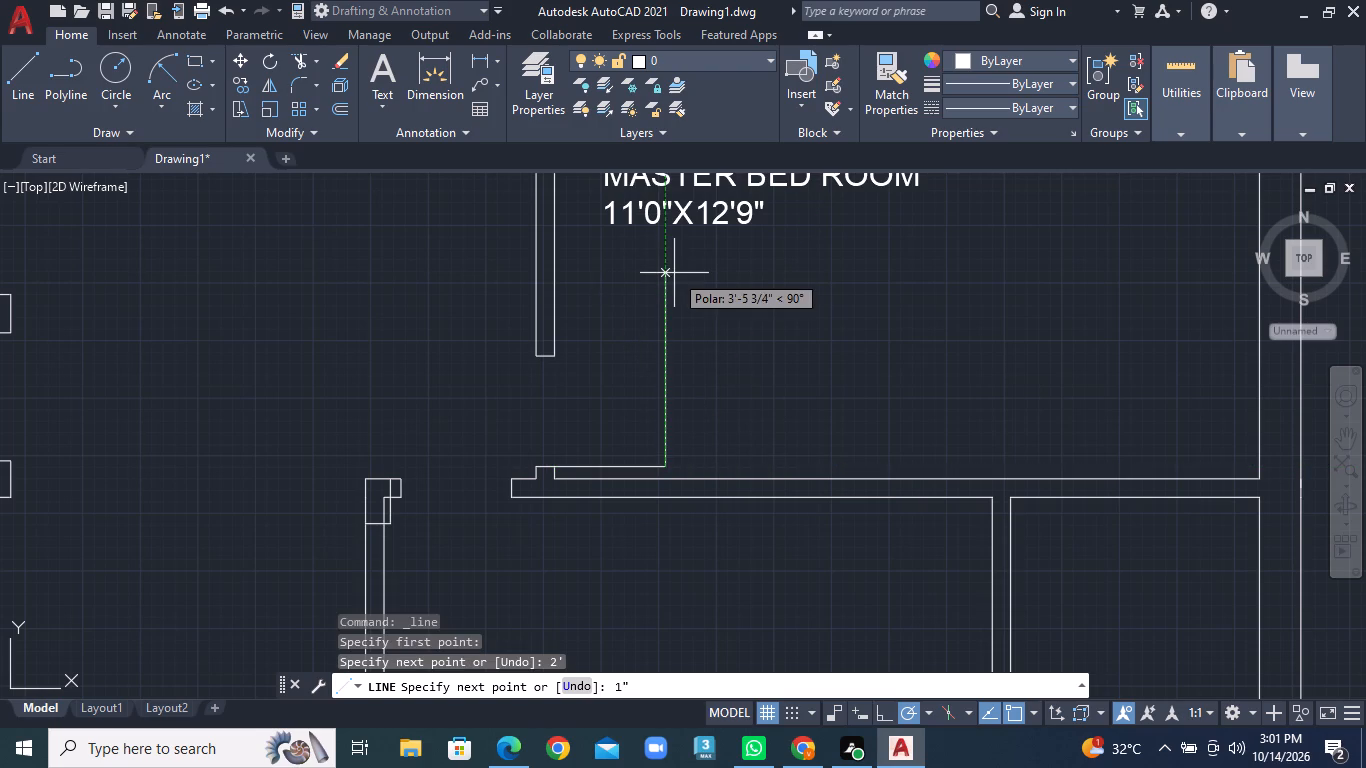
key(Return)
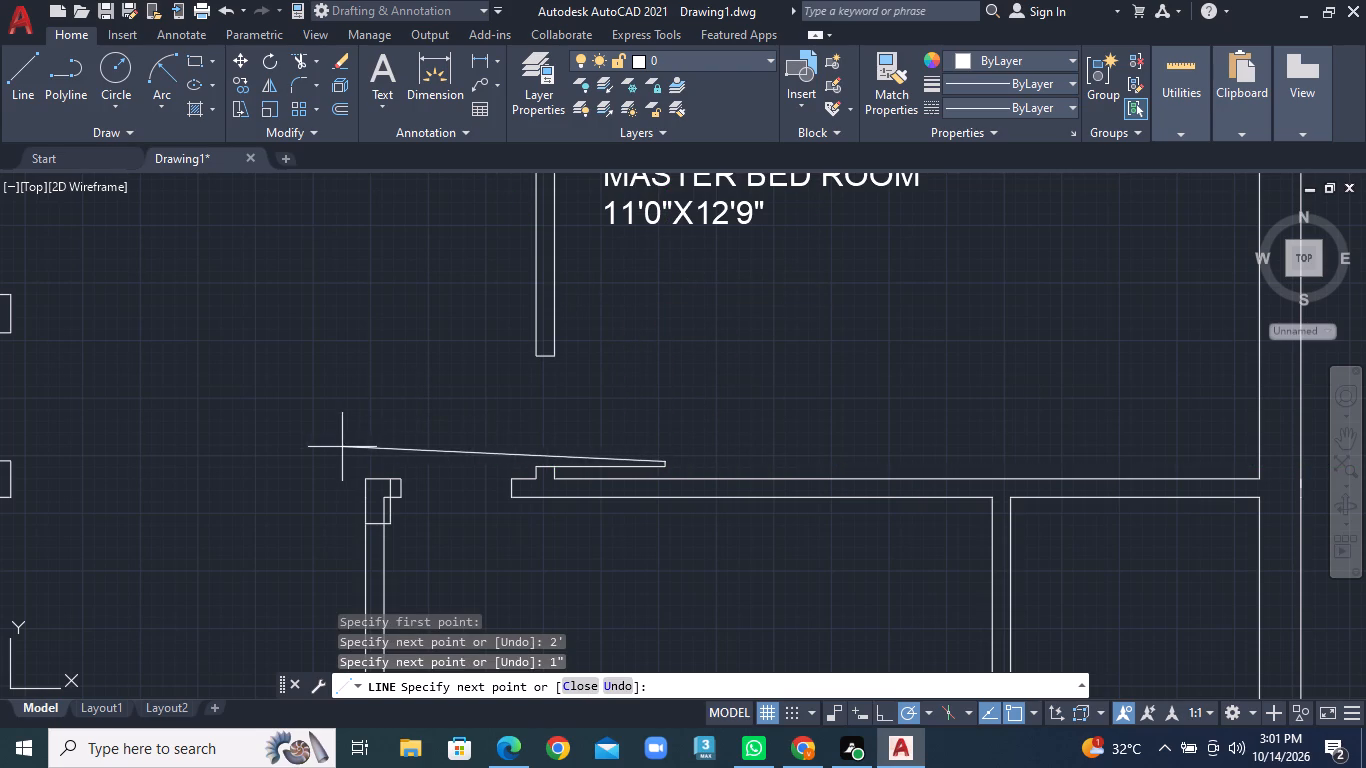
text(2')
key(Return)
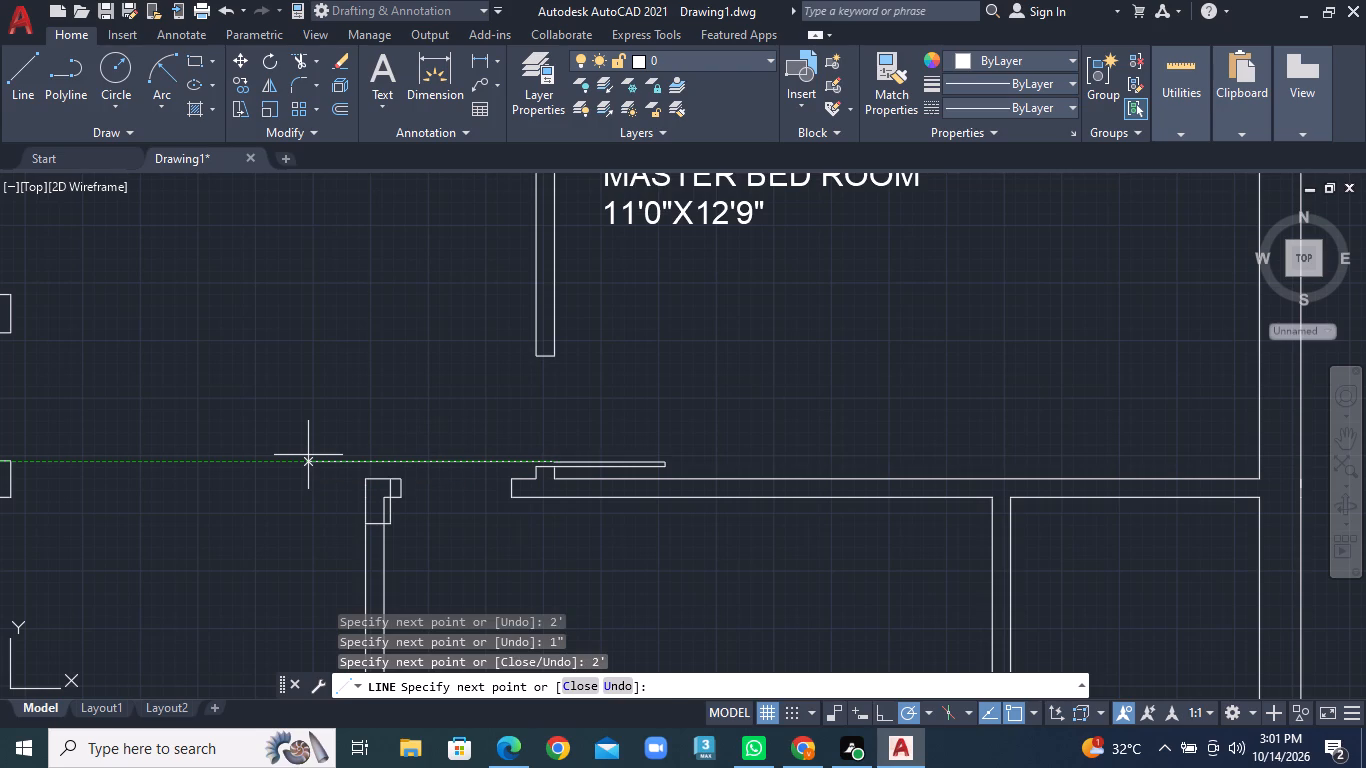
scroll(614, 454, up, 5)
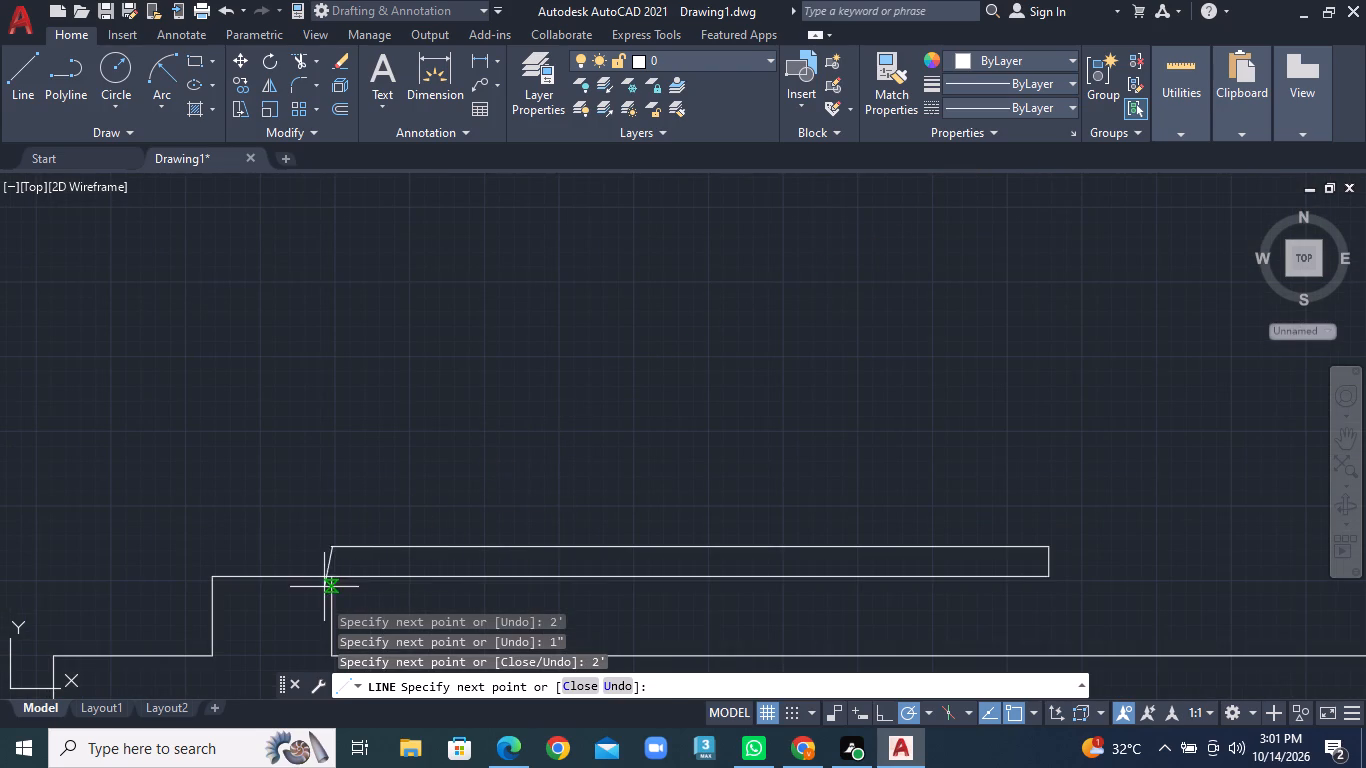
click(327, 576)
scroll(327, 576, up, 1)
right_click(327, 576)
click(380, 328)
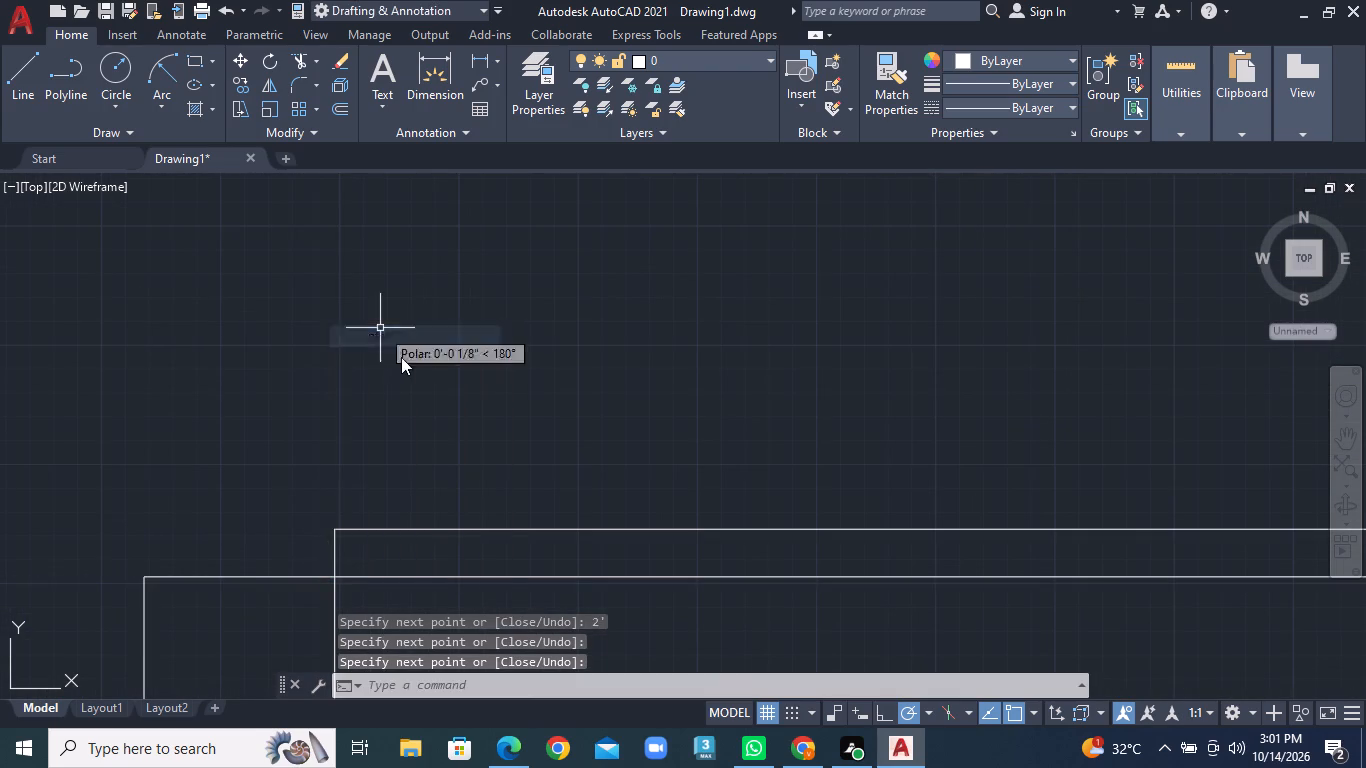
Draw a 2' by 1" door leaf from the left jamb of the CH.BED ROOM's top-wall doorway, extending down into the bedroom.
scroll(402, 359, down, 4)
middle_drag(425, 435, 749, 366)
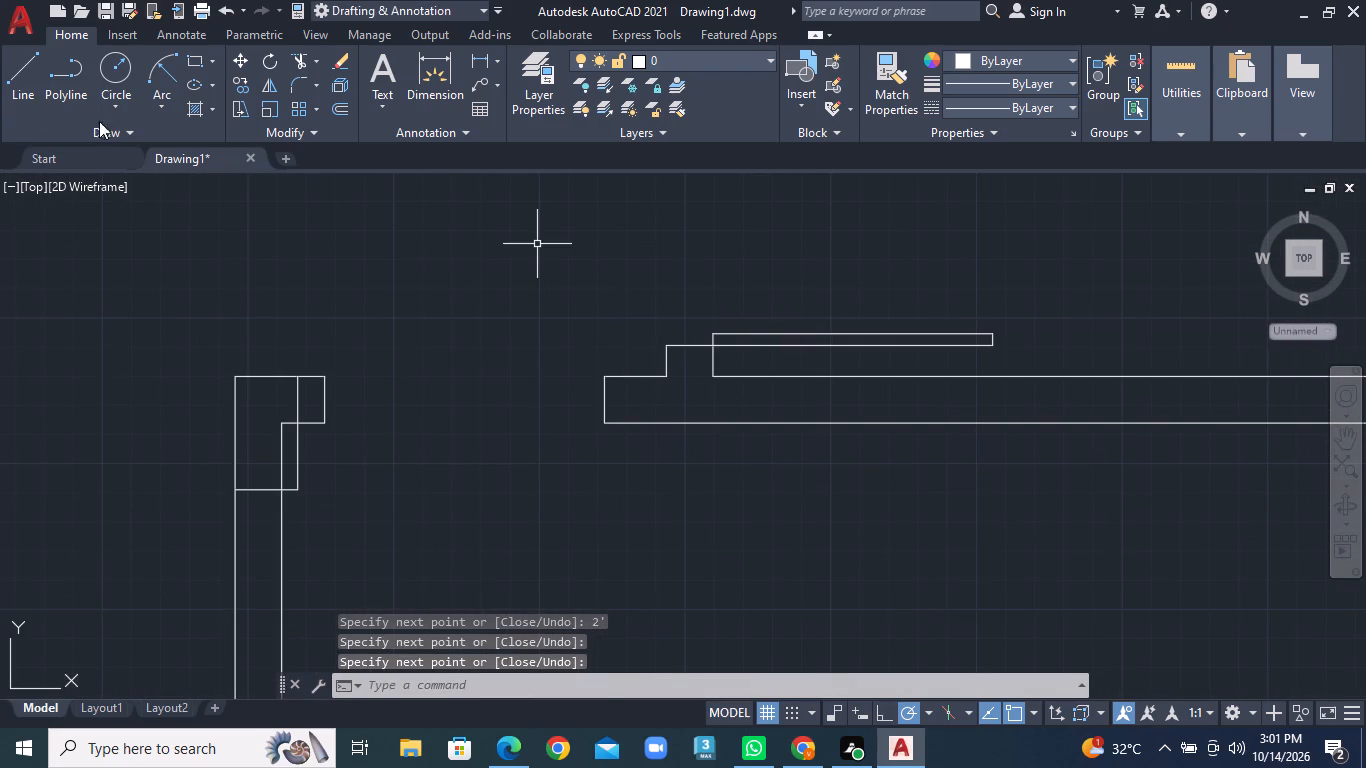
click(26, 97)
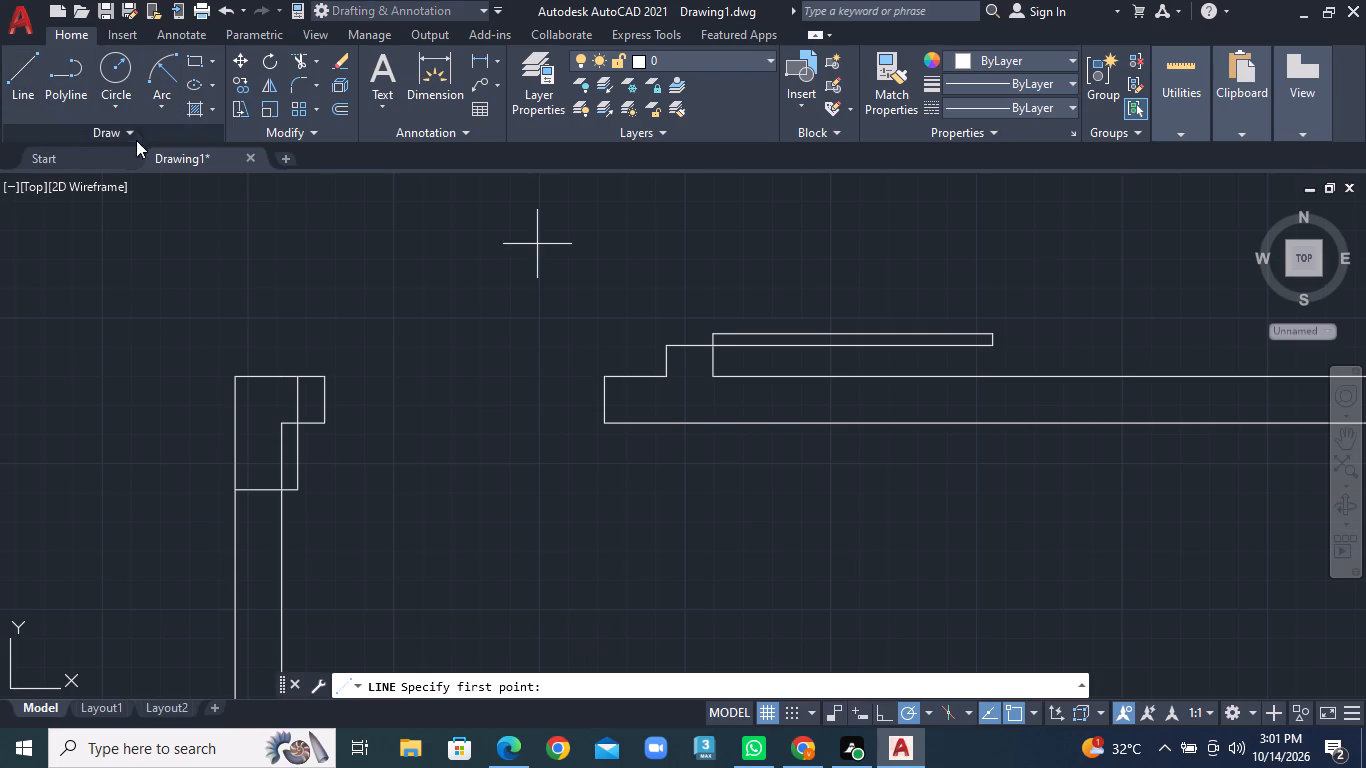
middle_drag(455, 334, 499, 234)
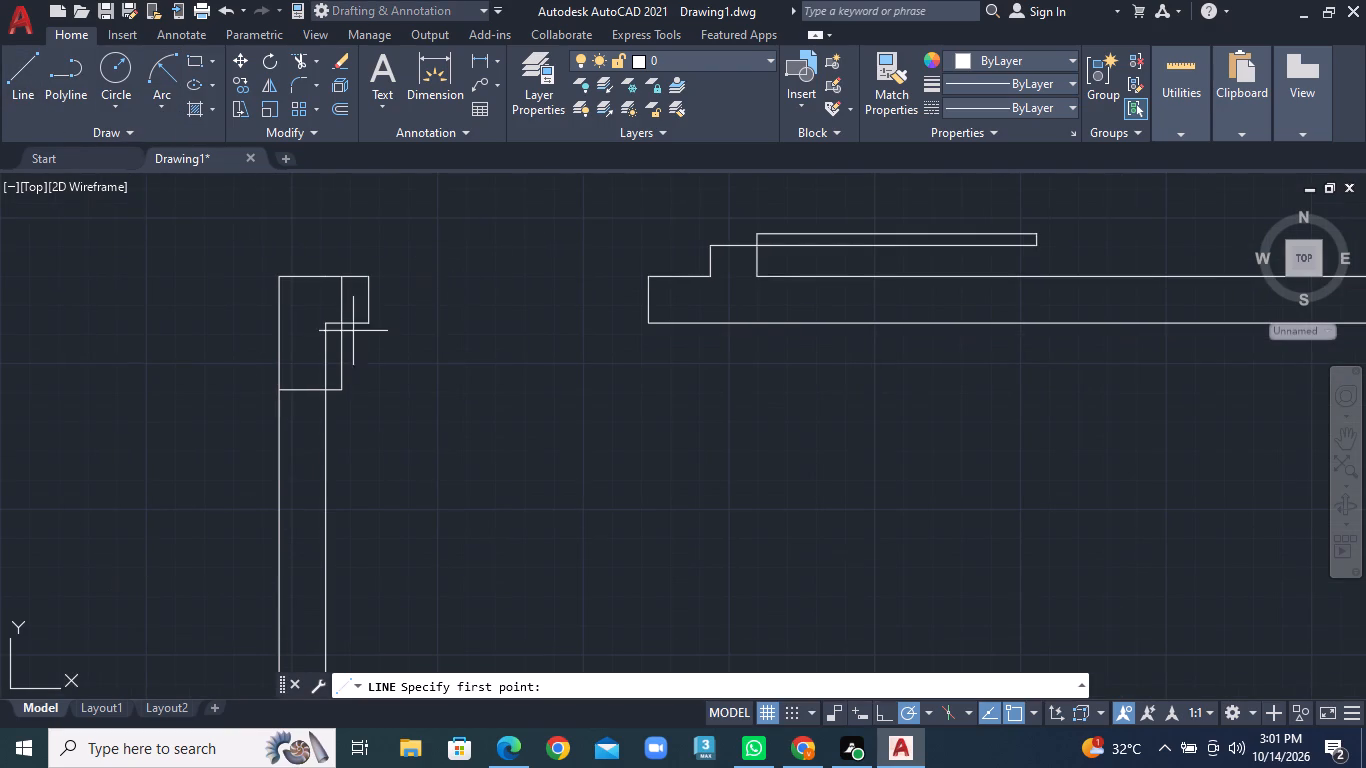
click(363, 327)
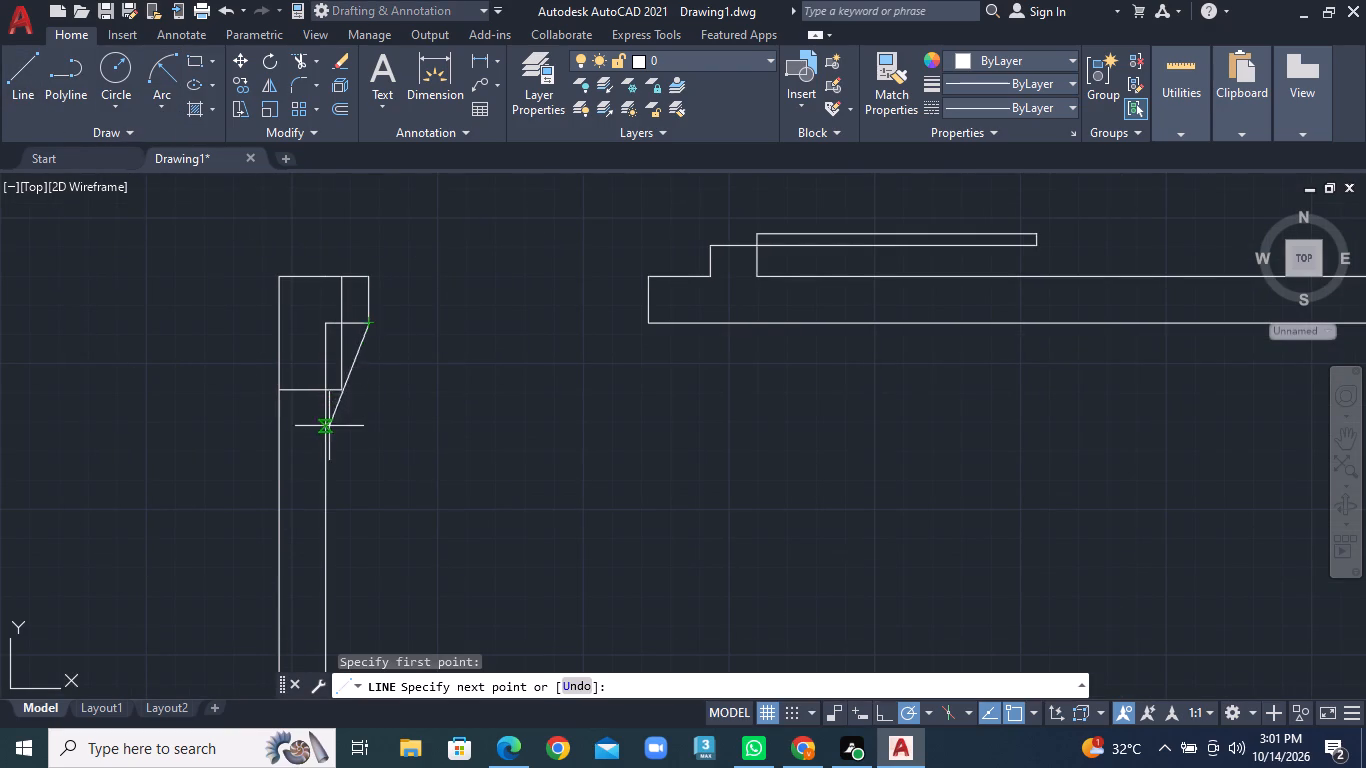
text(2')
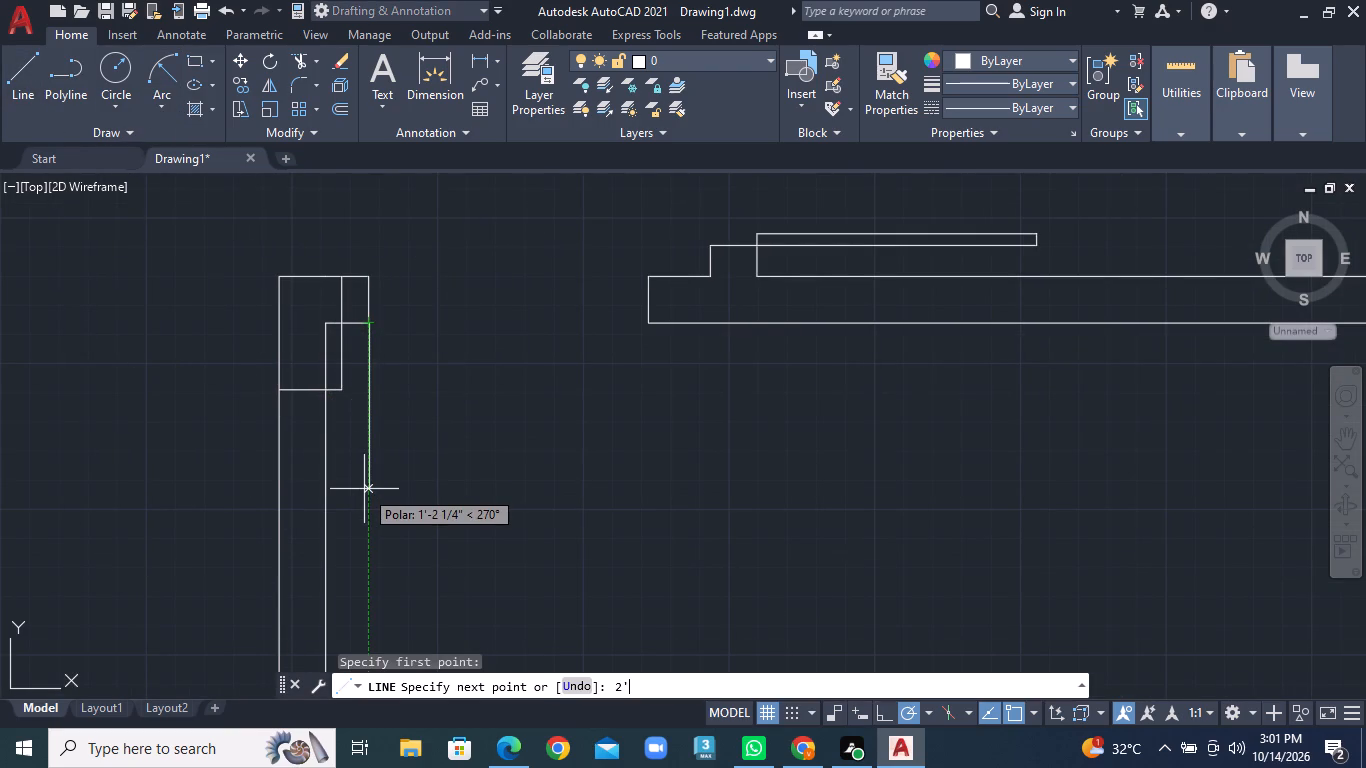
key(Return)
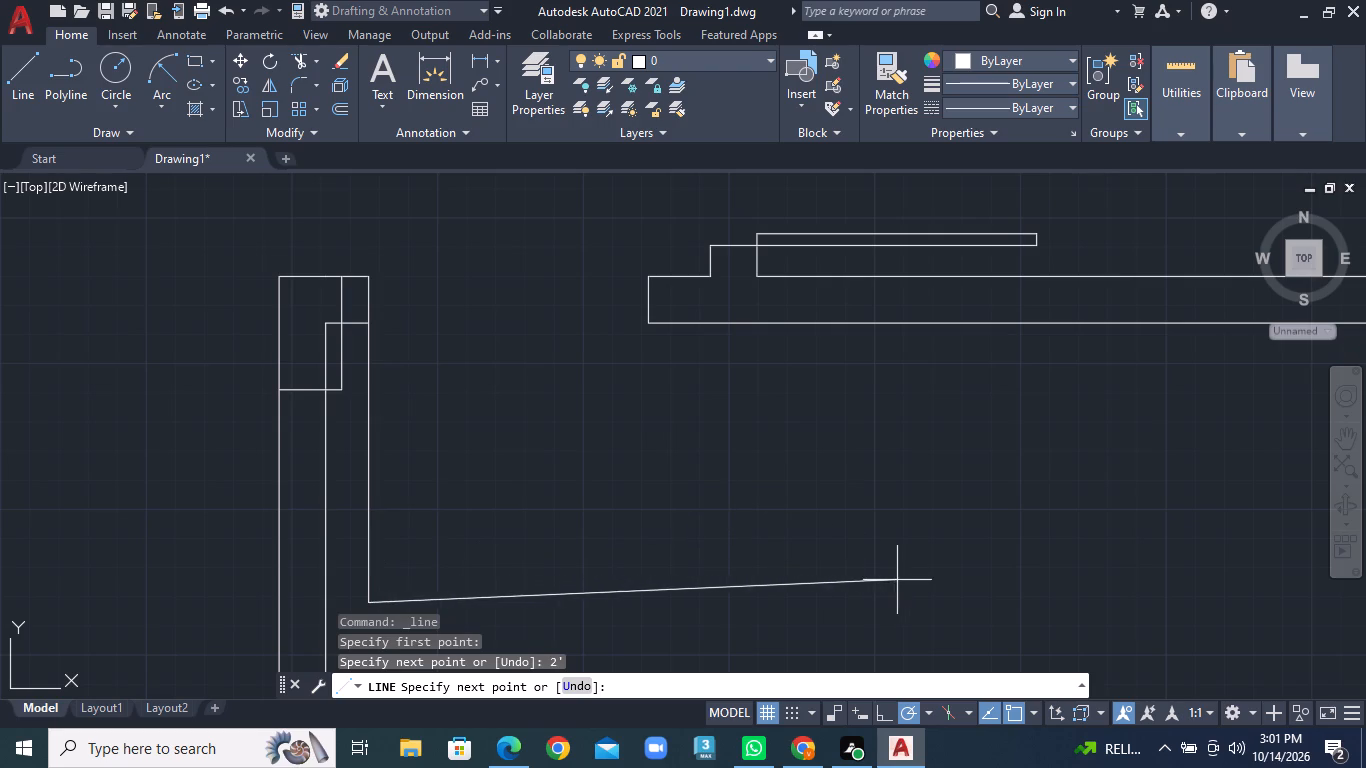
text(1")
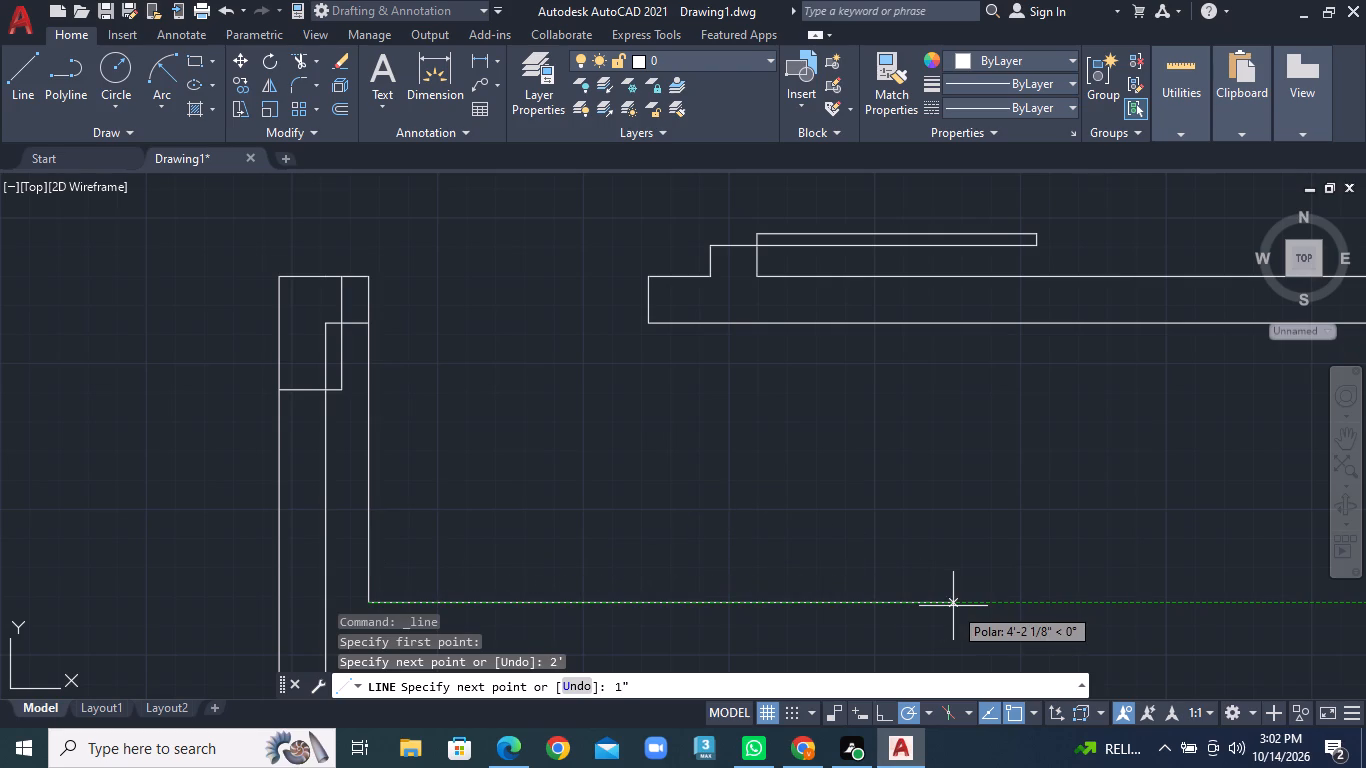
key(Return)
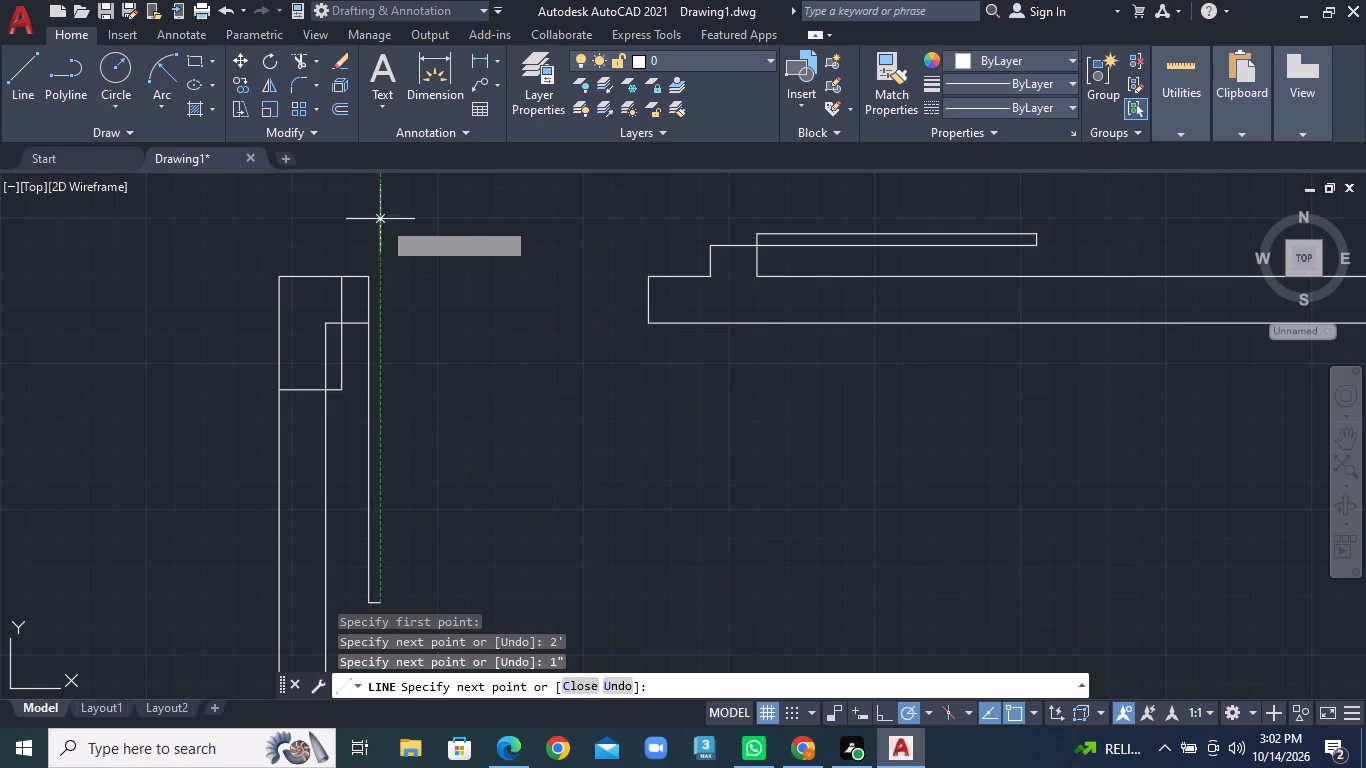
text(2')
key(Return)
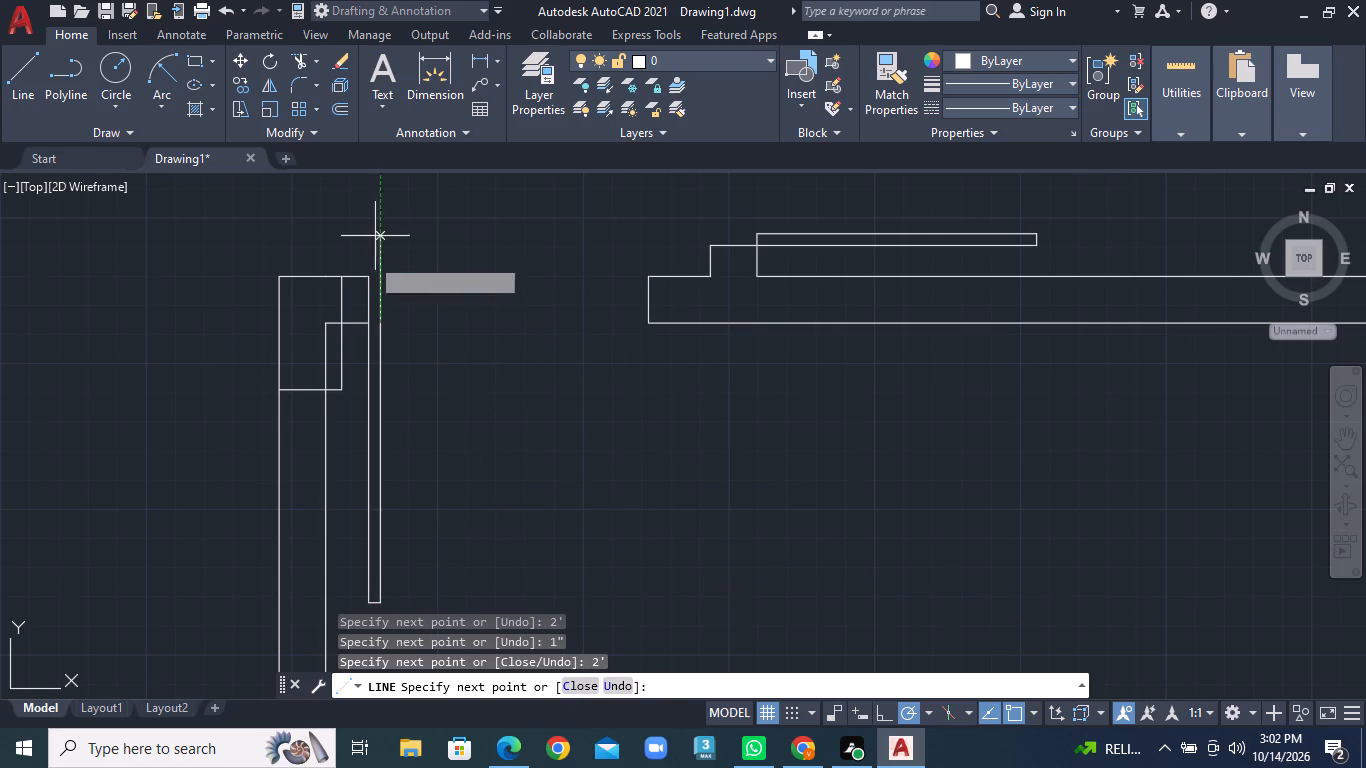
click(369, 327)
right_click(369, 327)
click(409, 343)
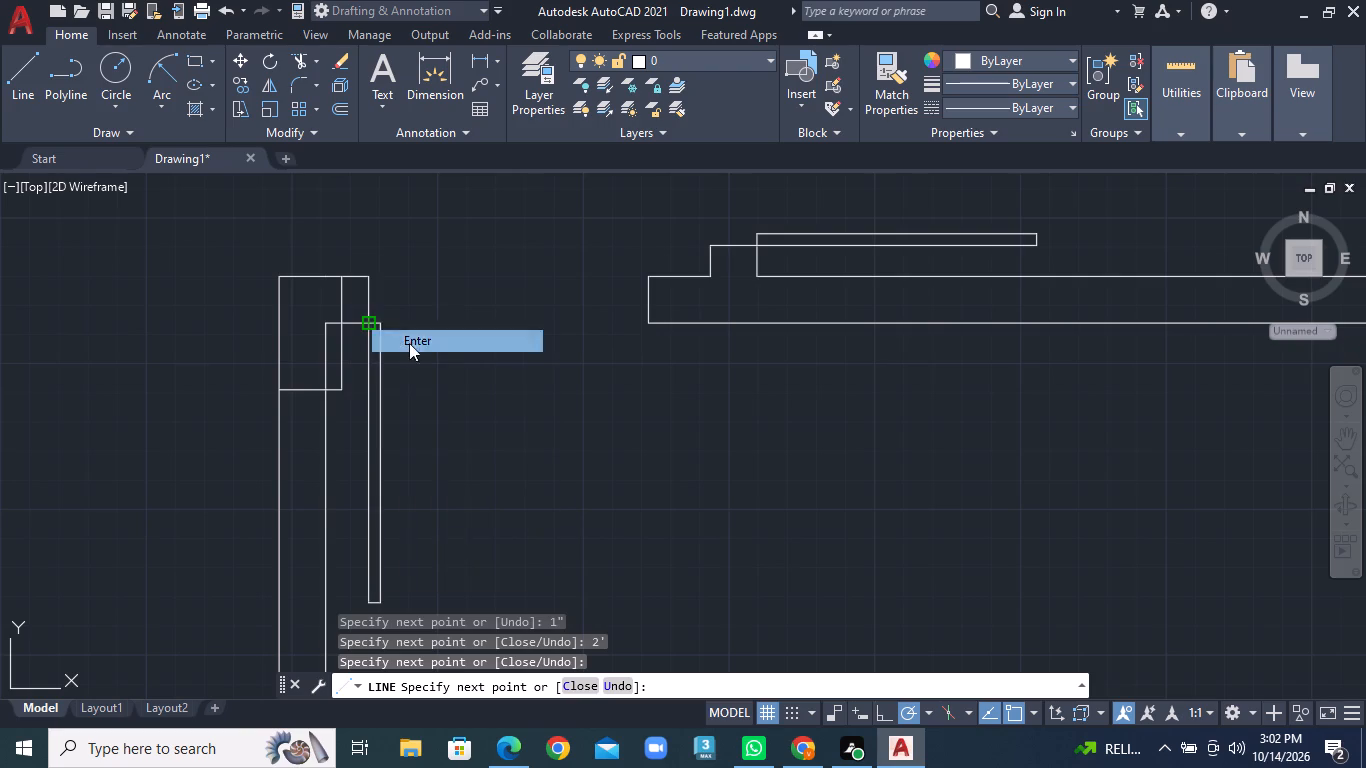
Draw the CH.BED ROOM door swing as a Start, End, Radius arc from the leaf's free end to the opposite jamb's inner corner.
scroll(418, 345, down, 2)
click(162, 100)
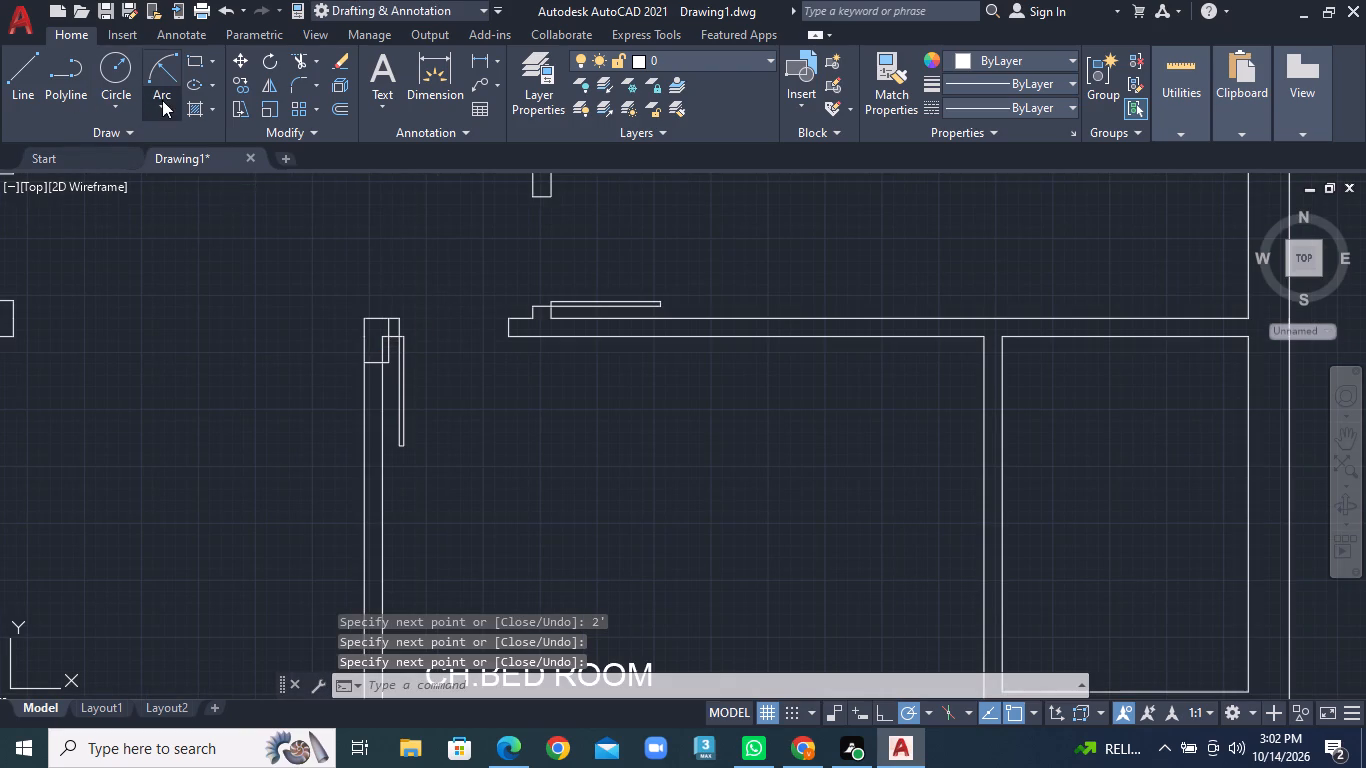
click(233, 386)
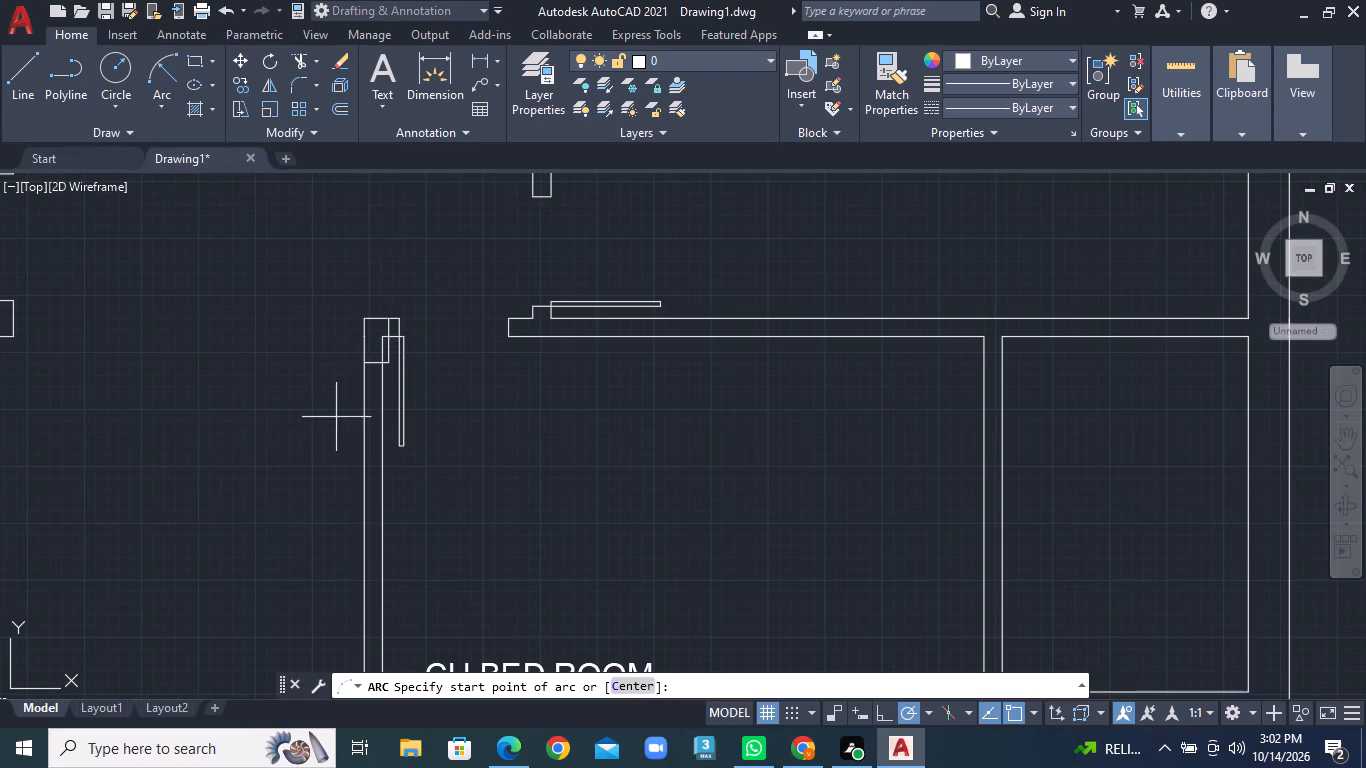
scroll(436, 442, up, 1)
click(387, 453)
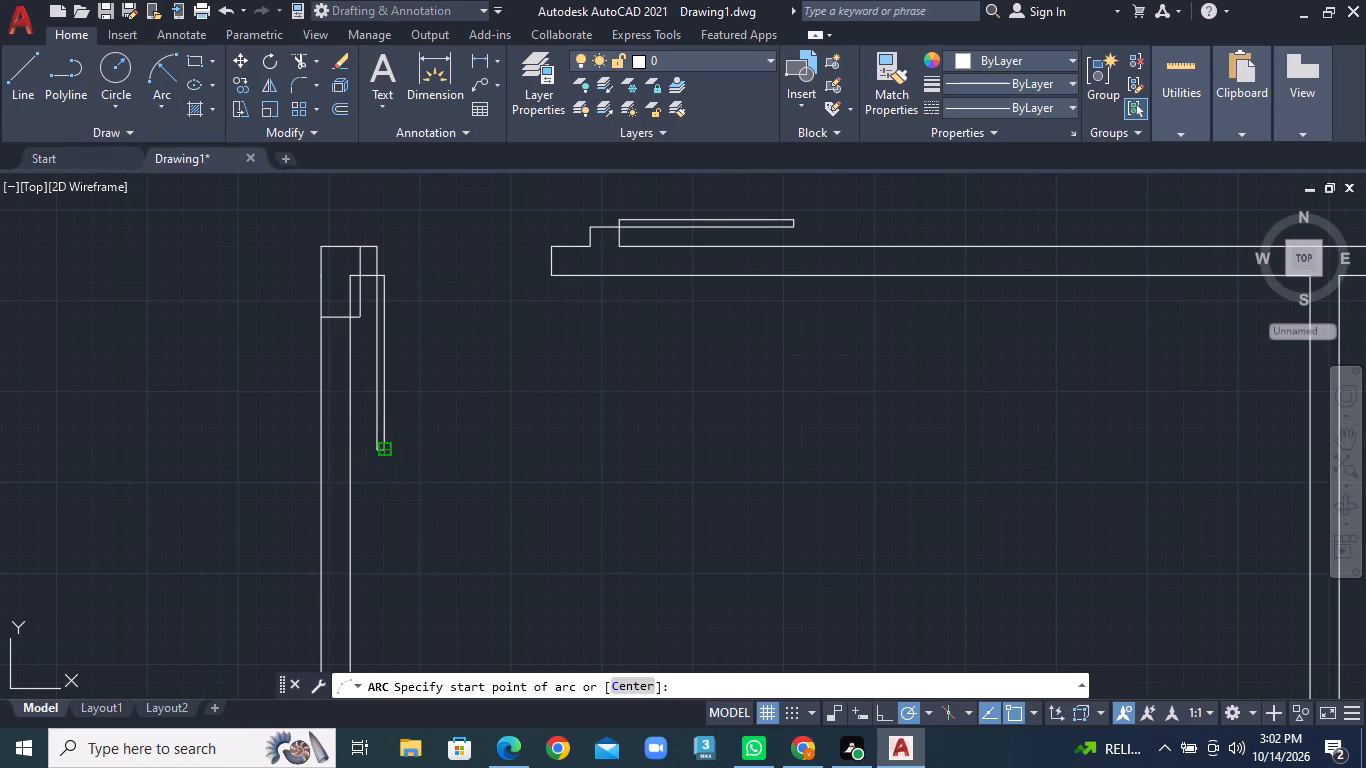
click(550, 272)
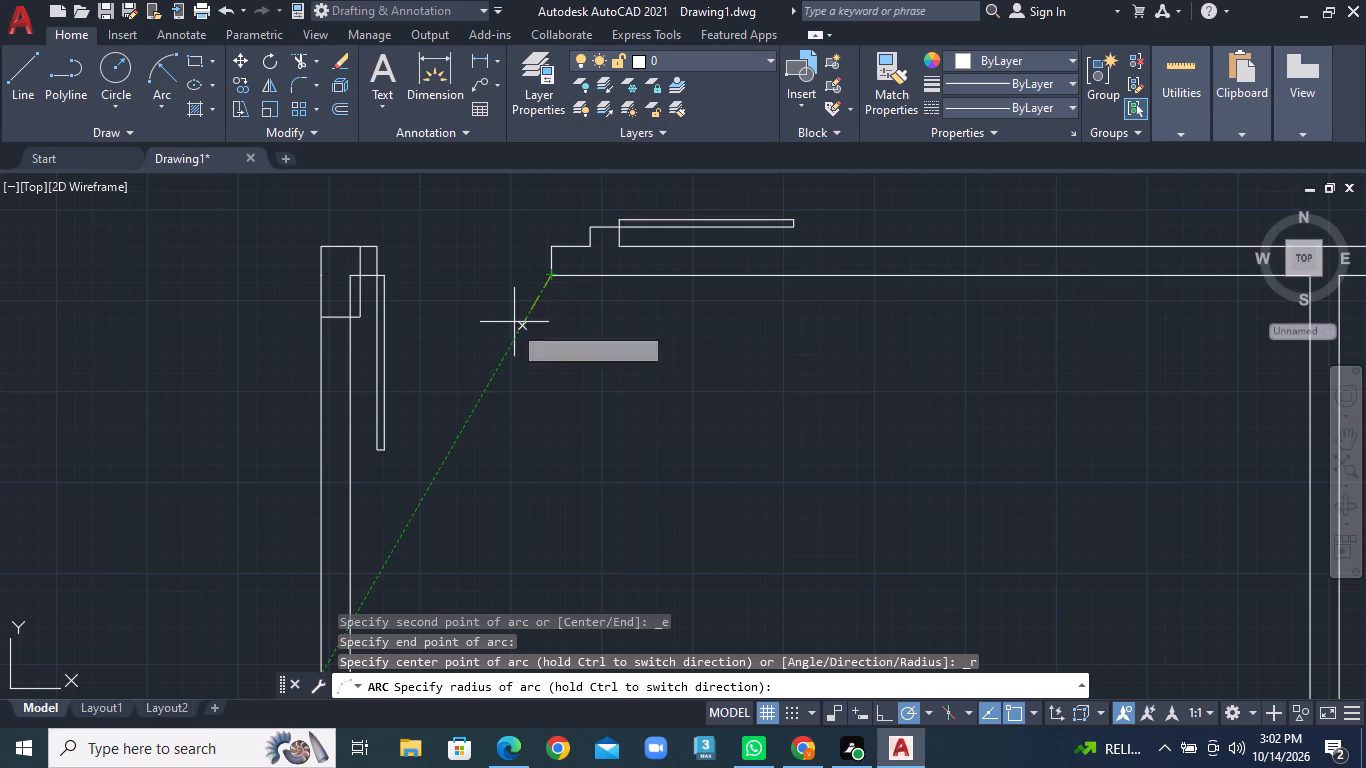
click(420, 381)
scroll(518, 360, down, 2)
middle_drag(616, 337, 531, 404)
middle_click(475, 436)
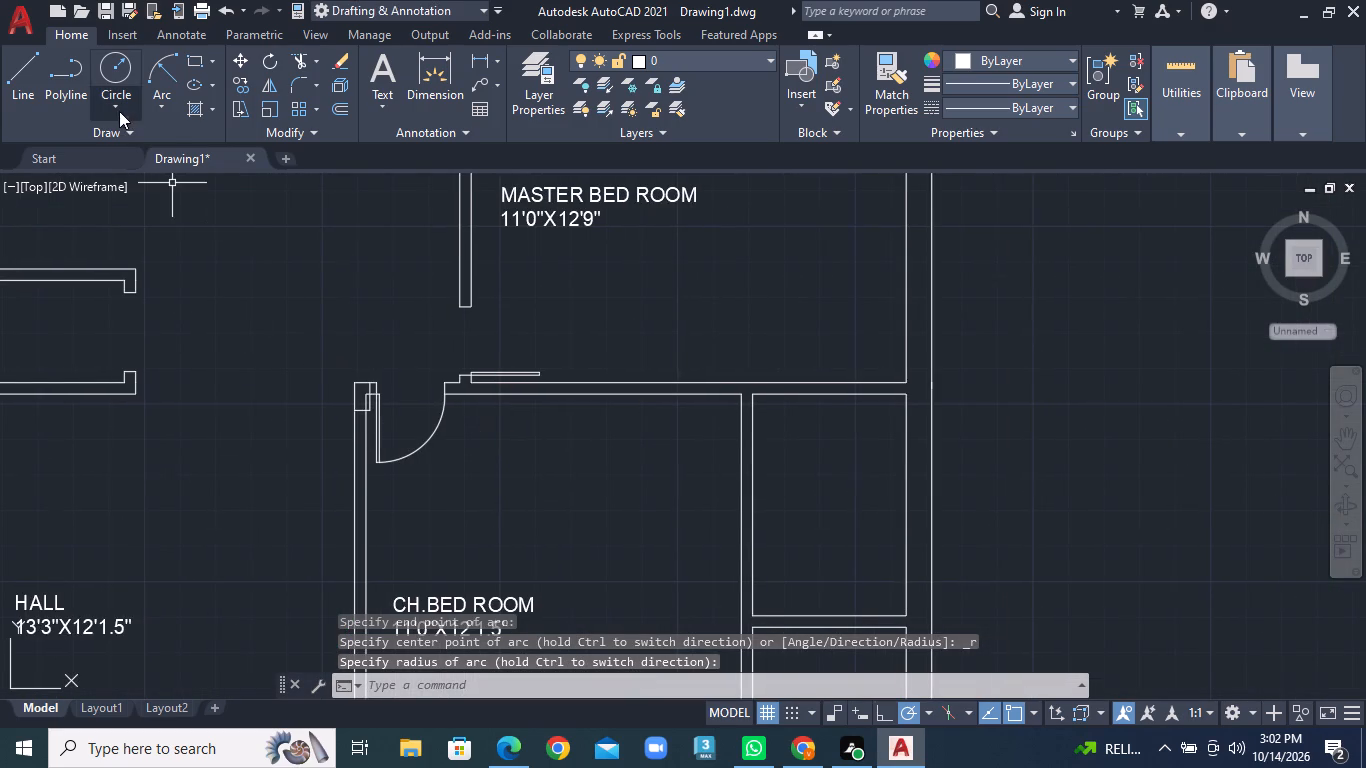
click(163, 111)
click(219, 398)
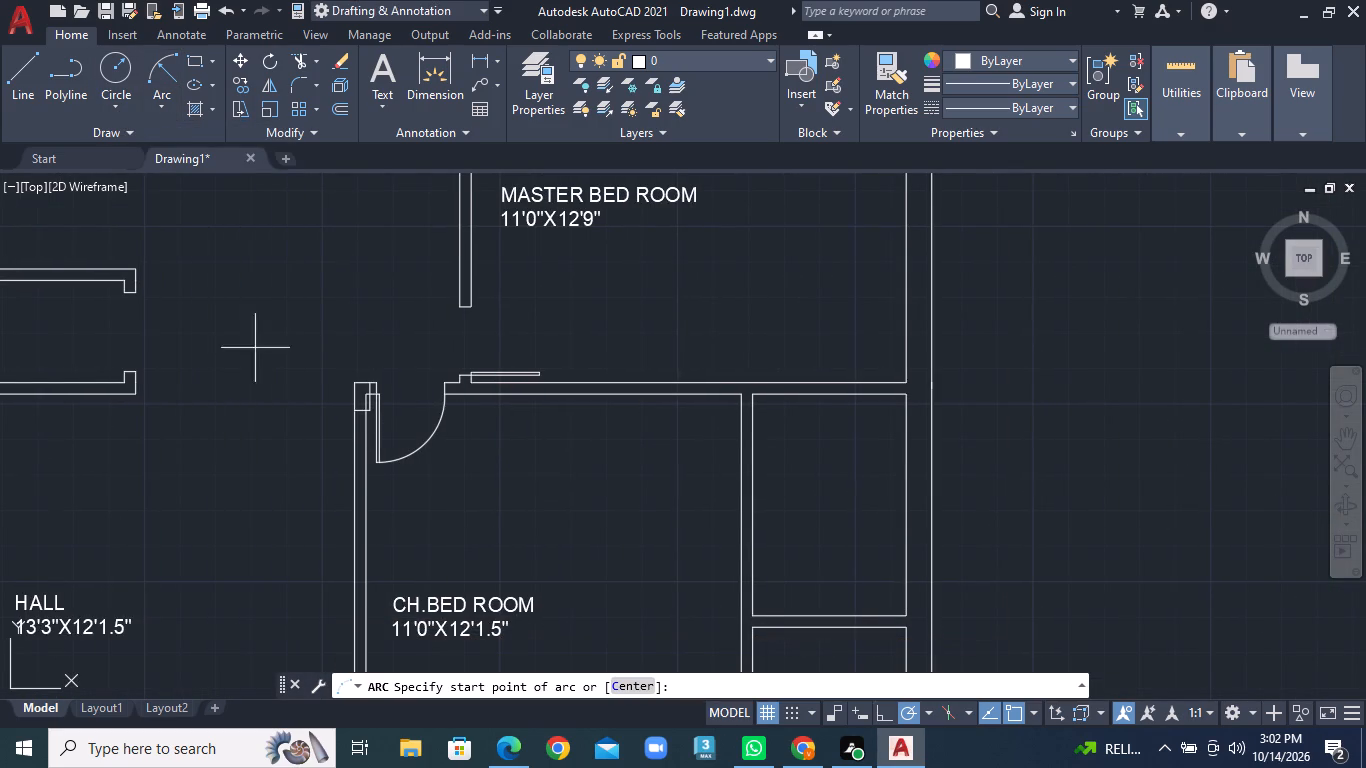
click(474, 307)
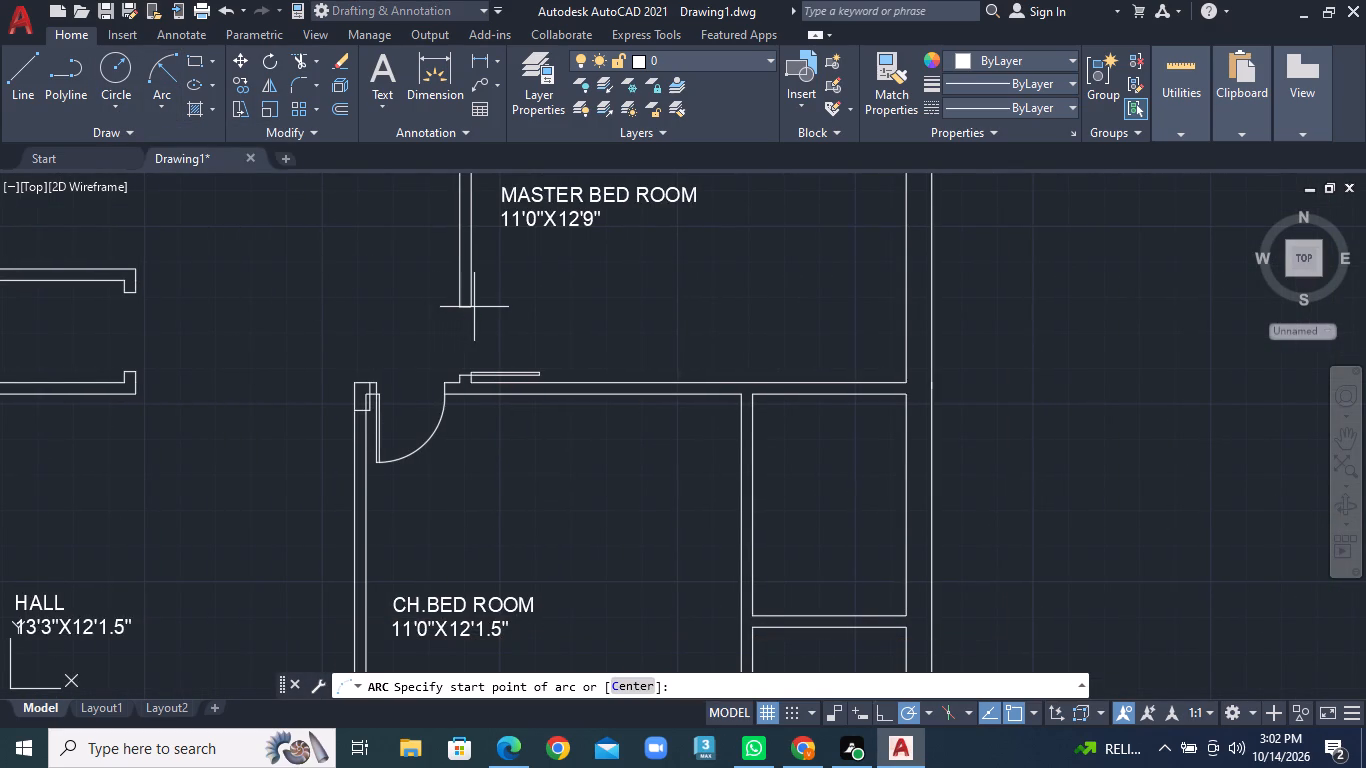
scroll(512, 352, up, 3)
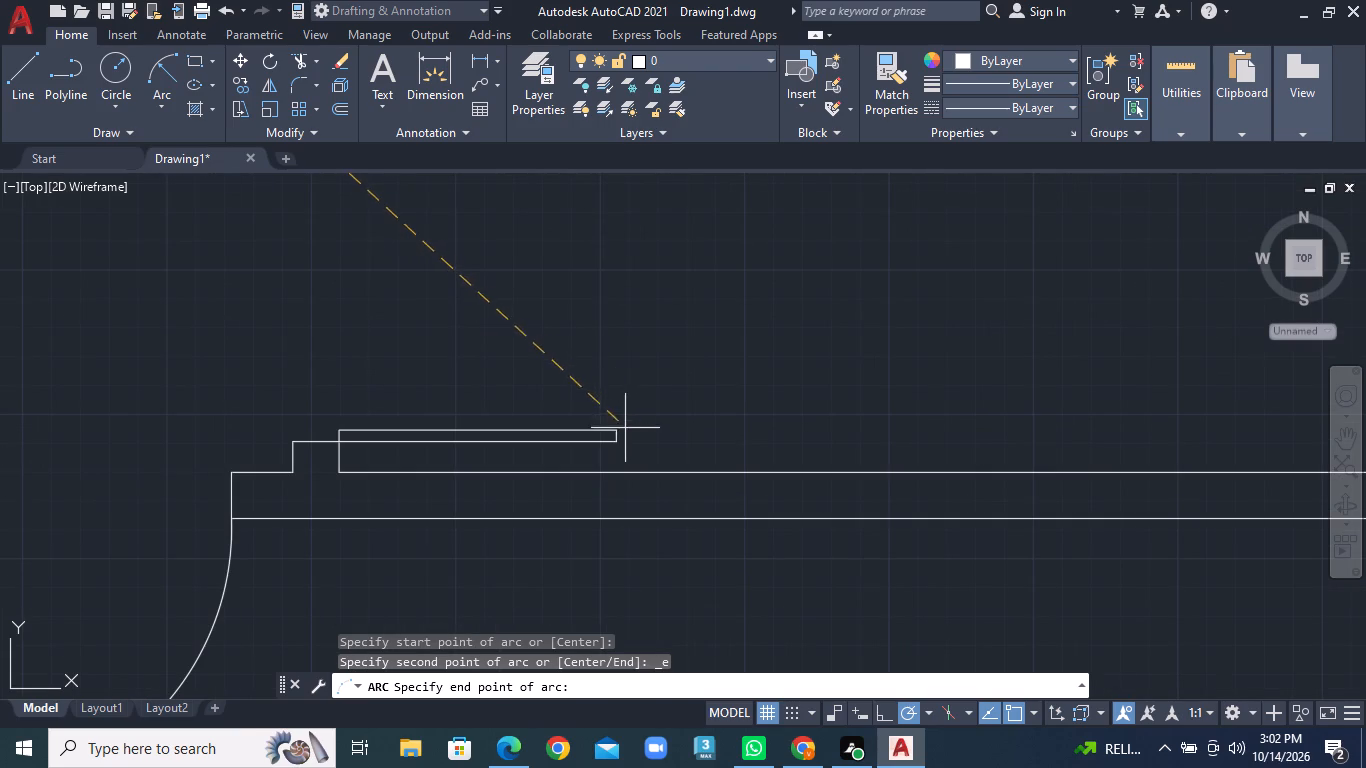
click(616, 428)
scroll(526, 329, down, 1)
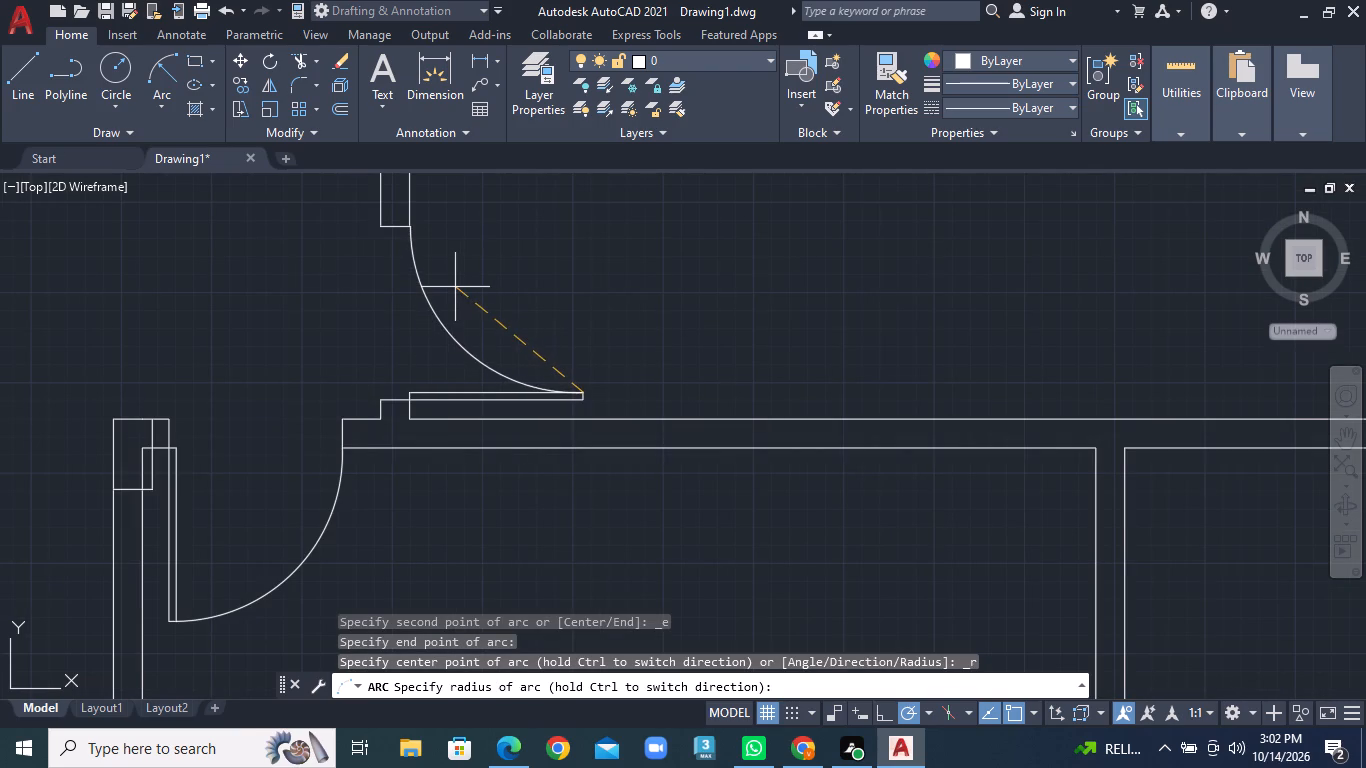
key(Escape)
Draw the MASTER BED ROOM door swing as a Start, End, Radius arc from the leaf's free end to the upper jamb's inner corner.
click(151, 102)
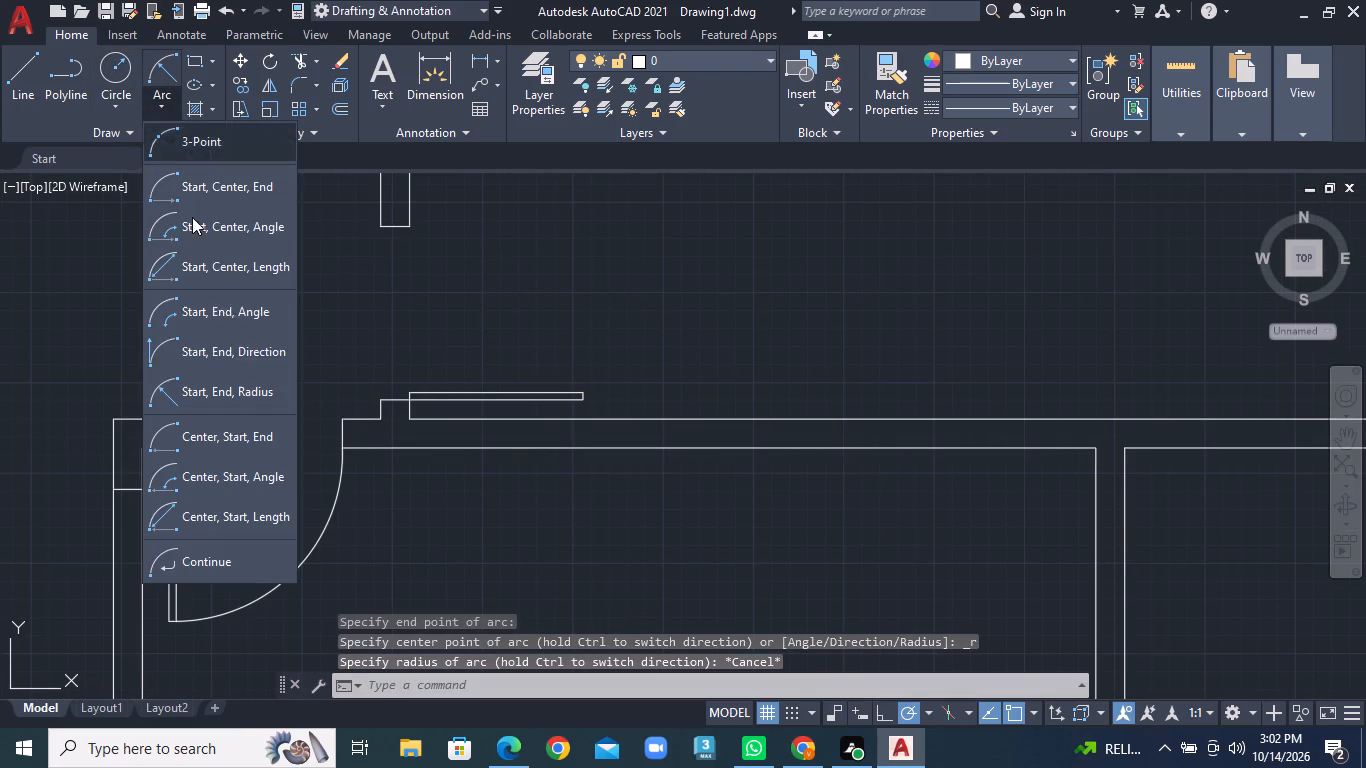
click(231, 400)
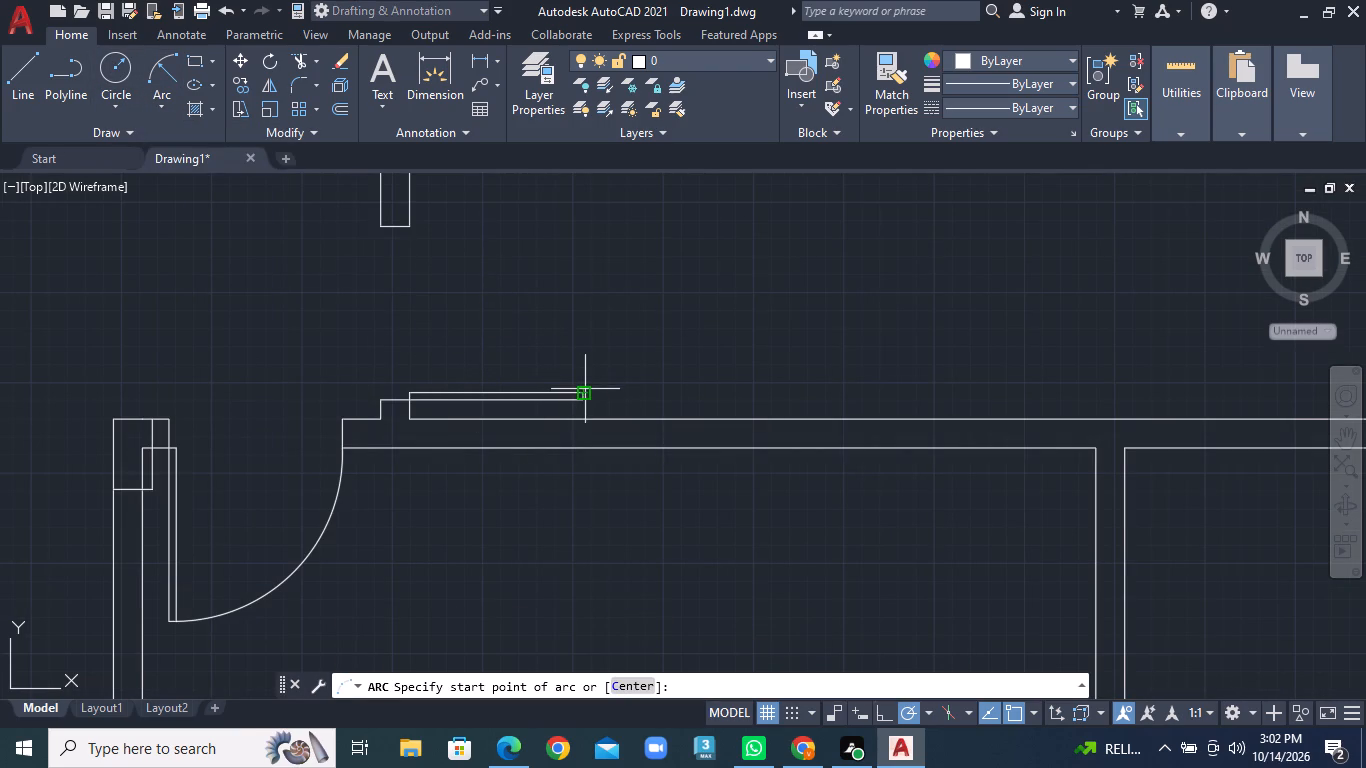
click(585, 389)
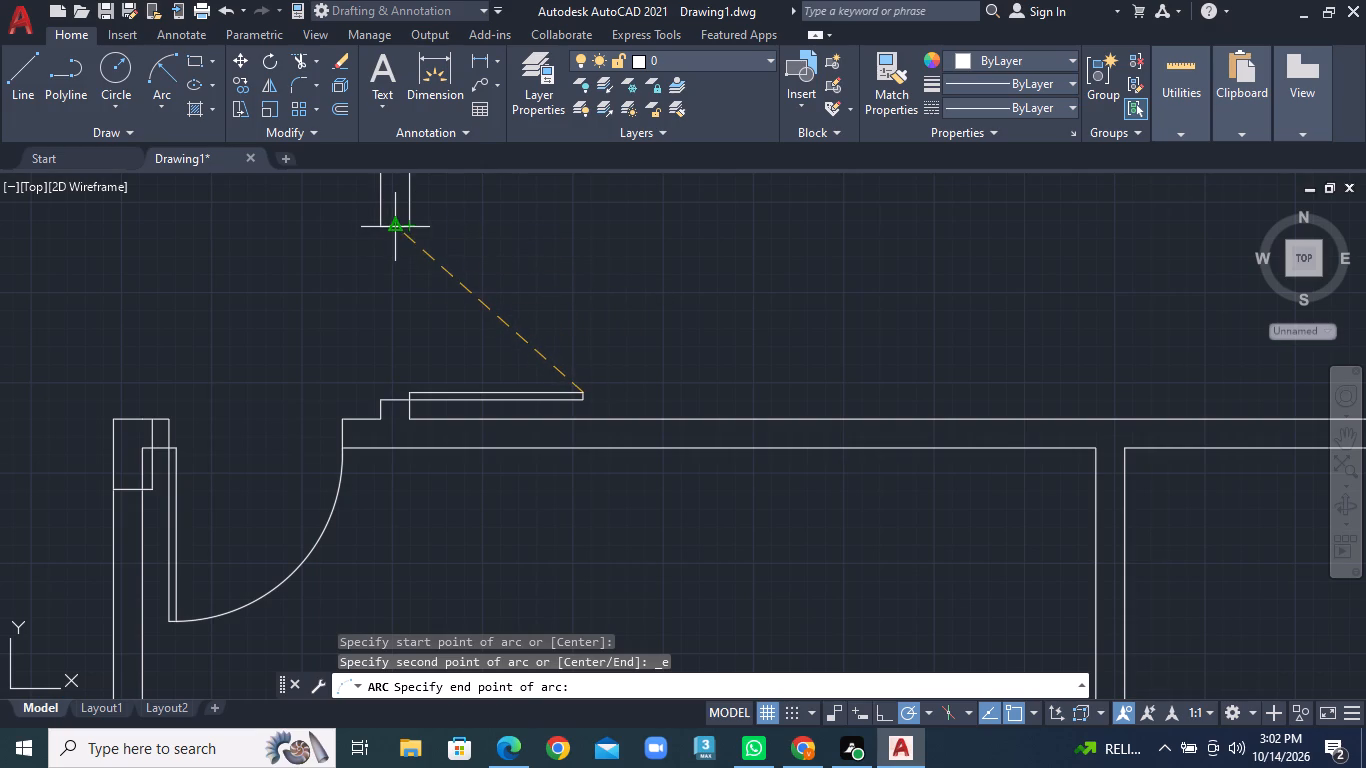
scroll(530, 245, down, 3)
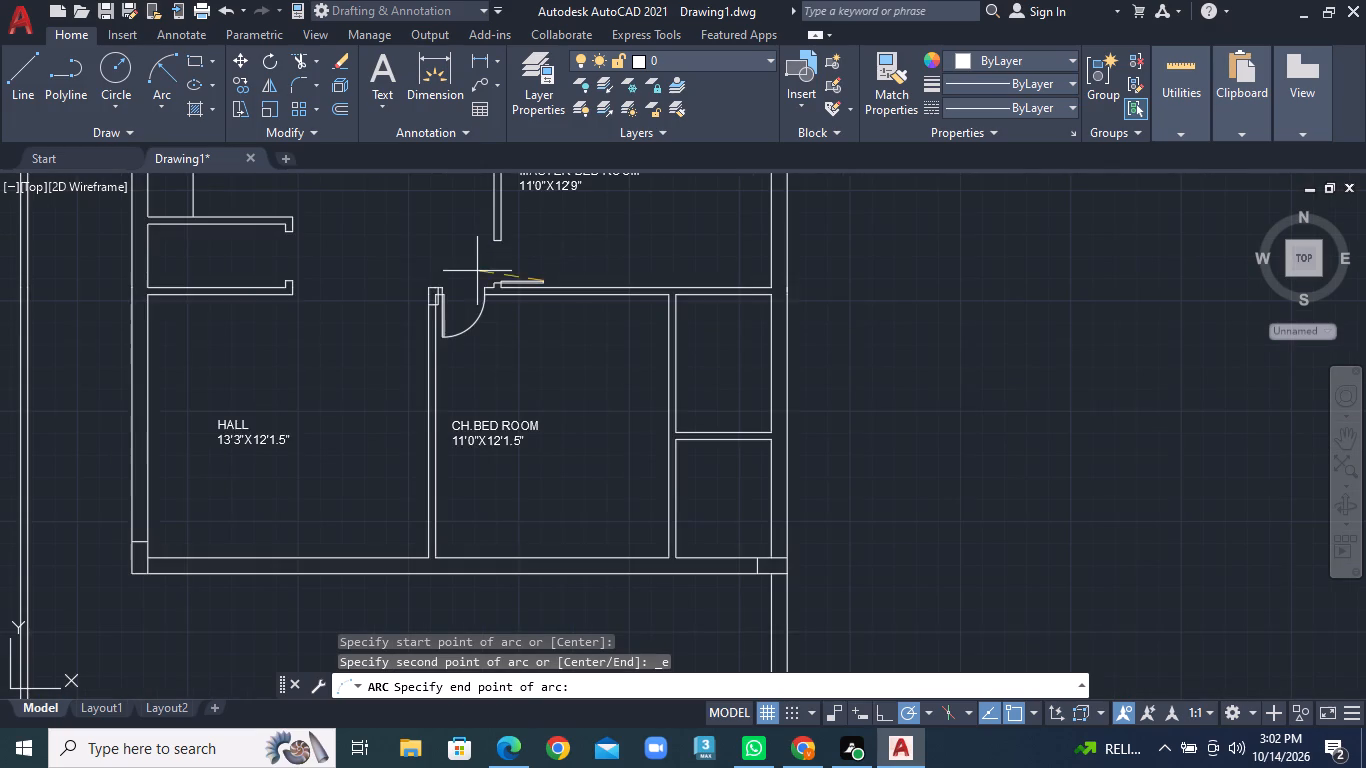
scroll(516, 247, up, 5)
scroll(473, 247, down, 1)
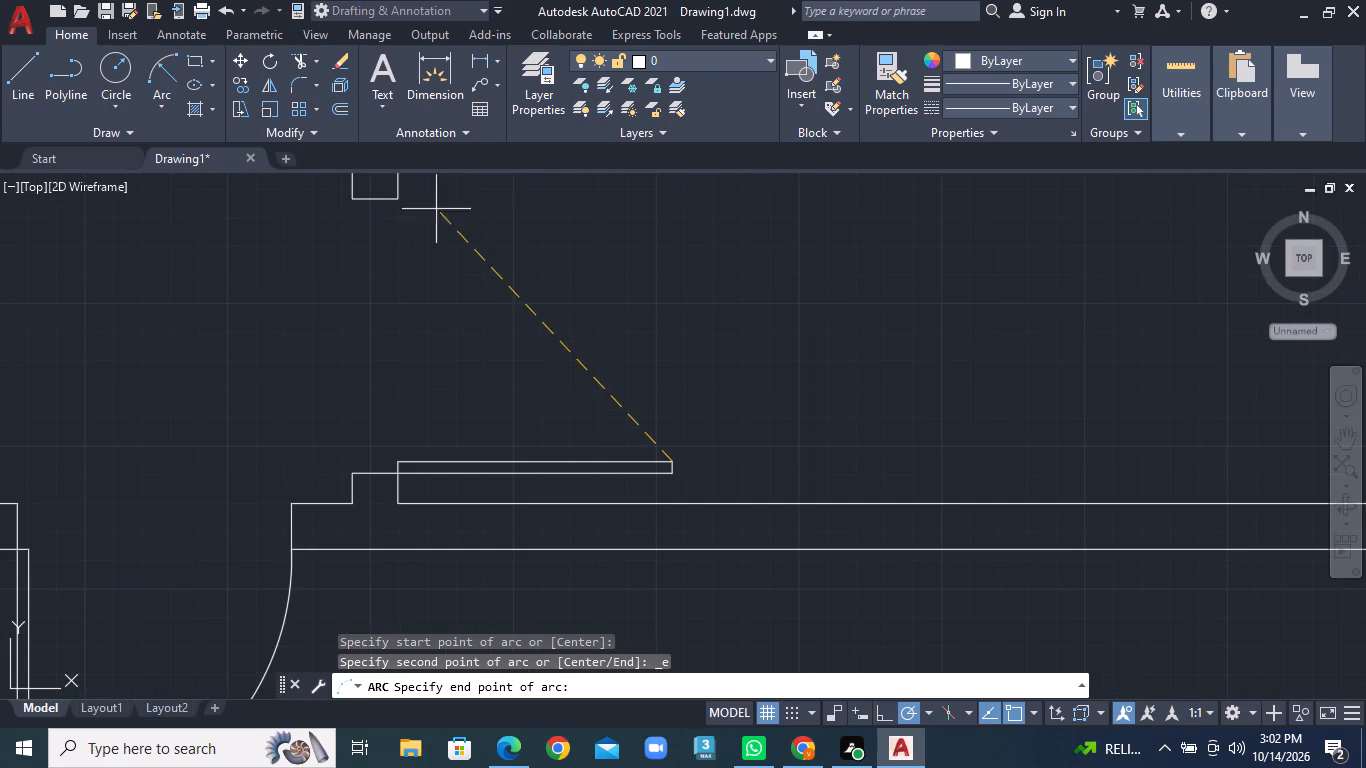
click(400, 197)
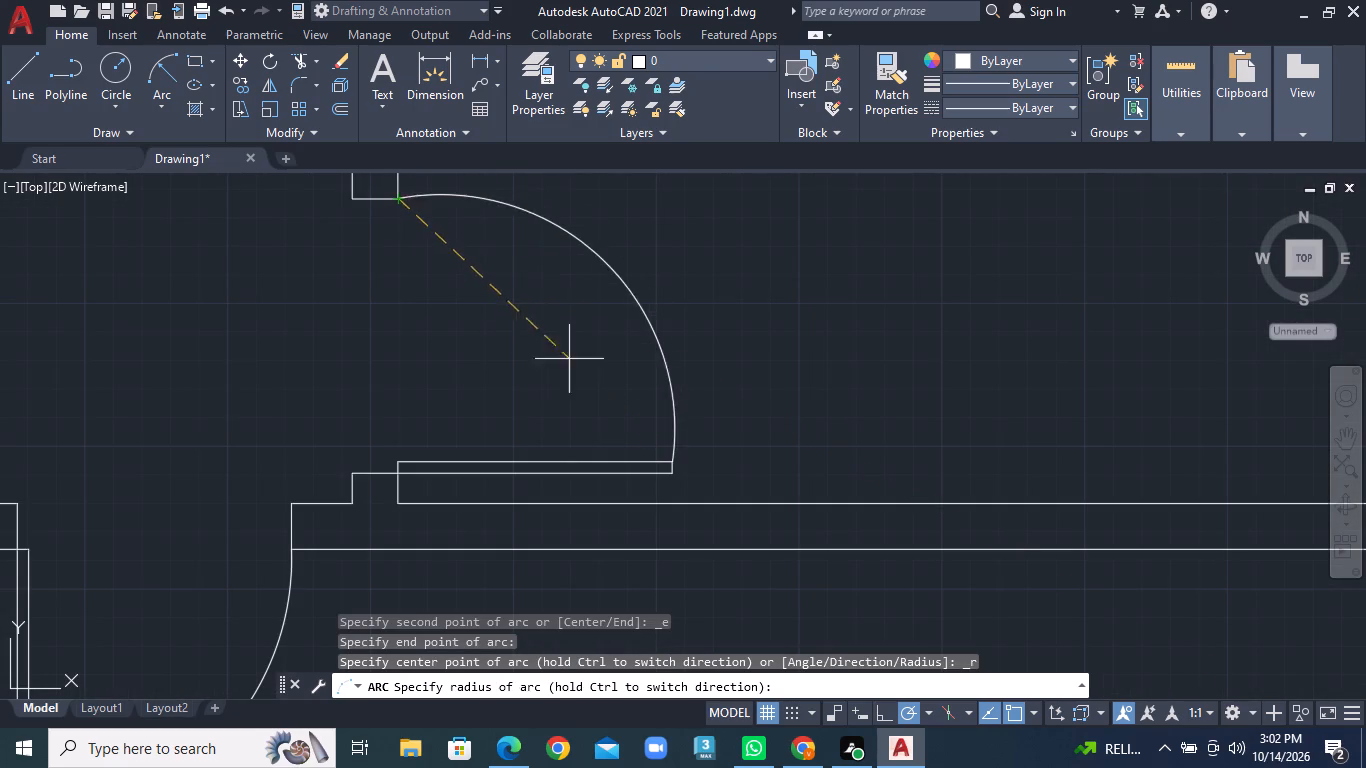
click(700, 385)
scroll(700, 386, down, 4)
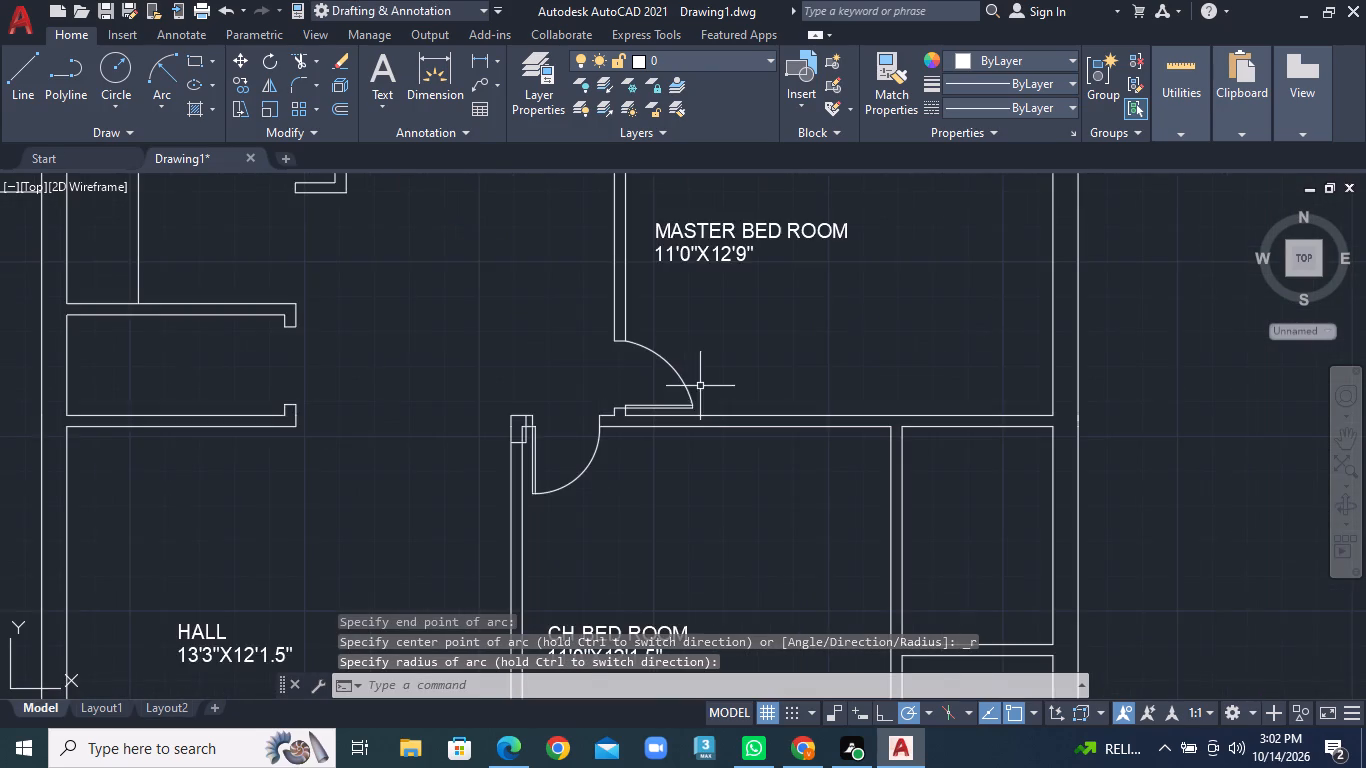
Draw a line across the open right end of the narrow room above the HALL, joining the outer corners of its two jambs.
scroll(726, 408, down, 1)
middle_drag(719, 384, 761, 311)
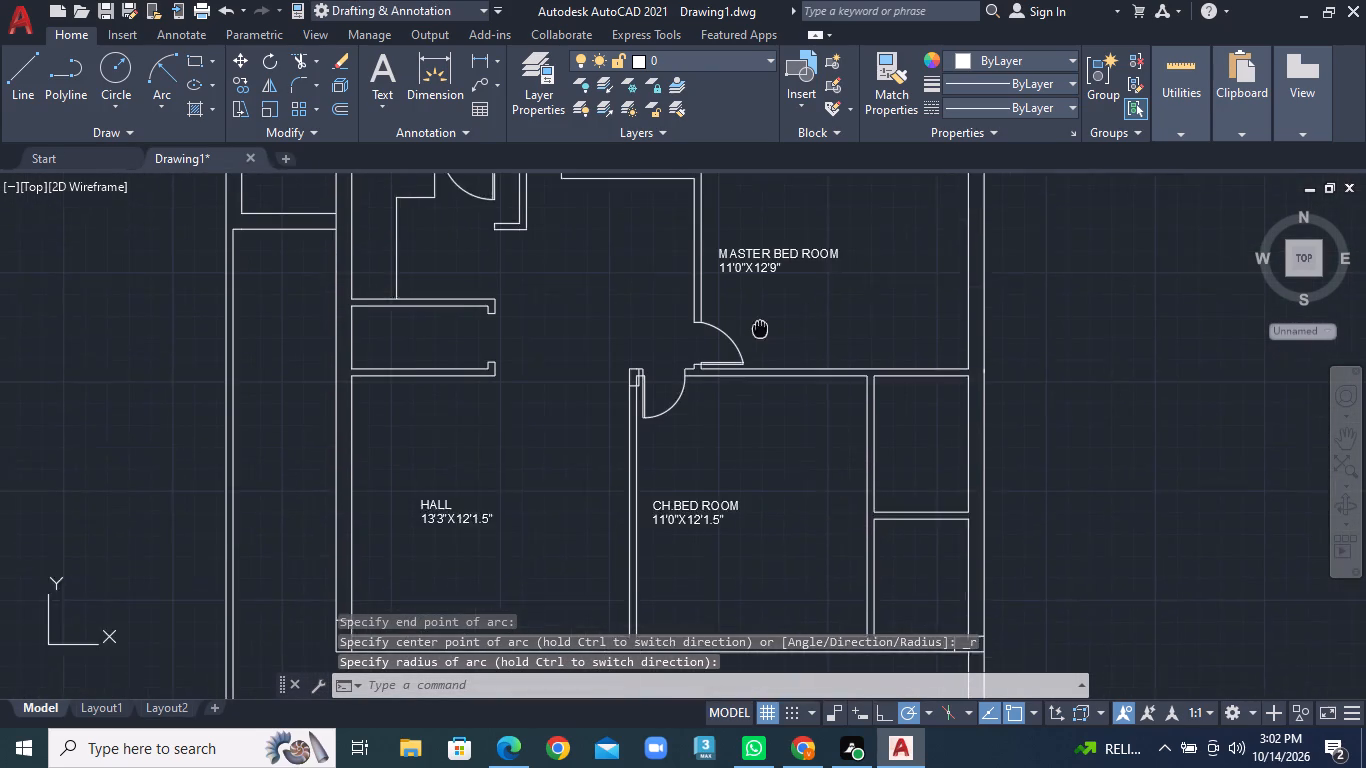
middle_drag(761, 311, 763, 302)
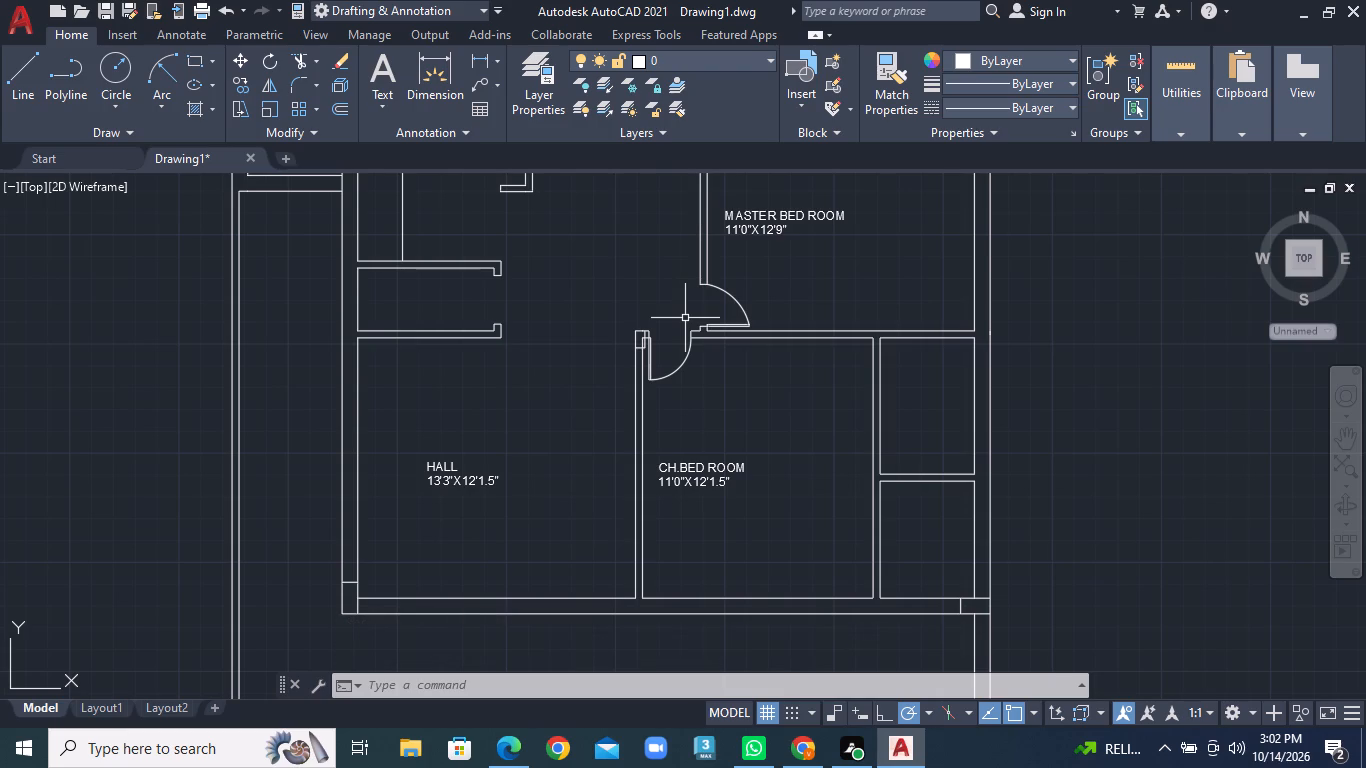
scroll(517, 271, up, 2)
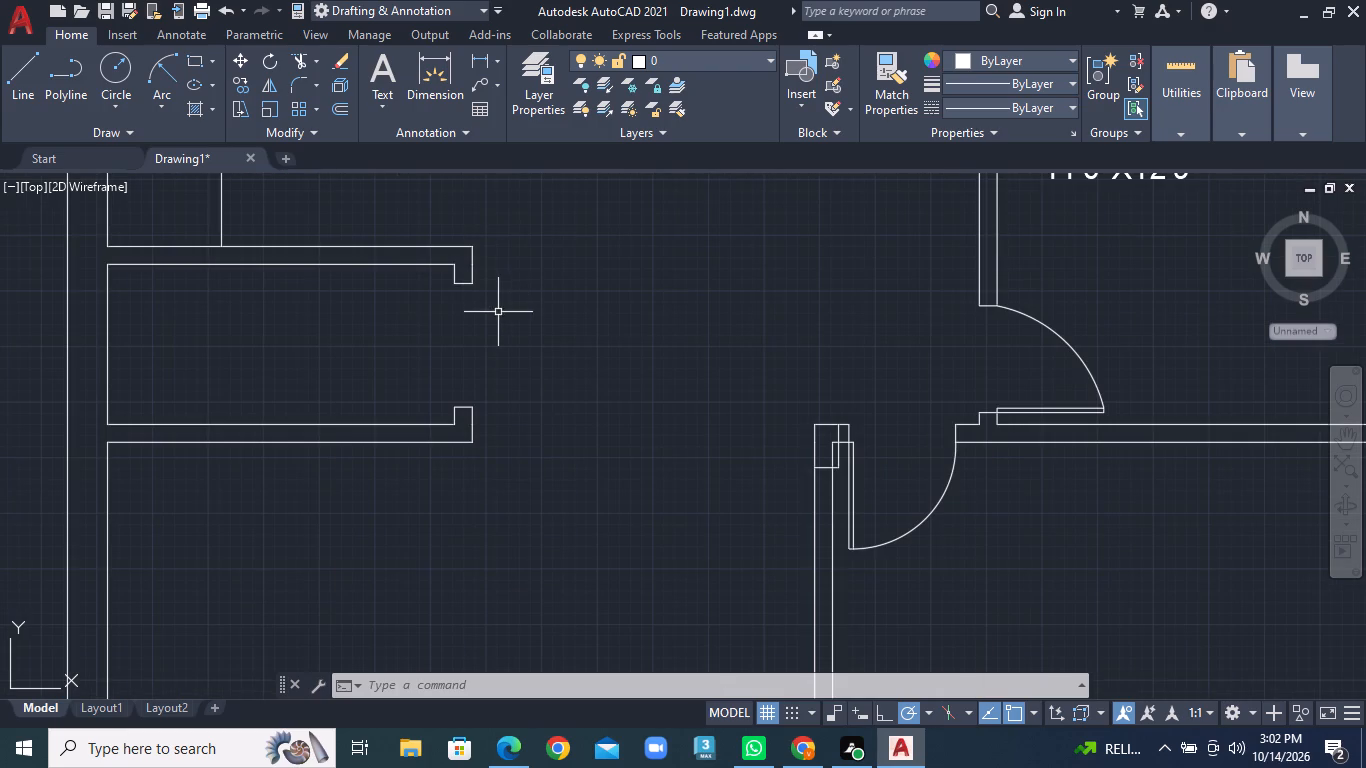
scroll(498, 313, up, 1)
middle_drag(498, 313, 580, 312)
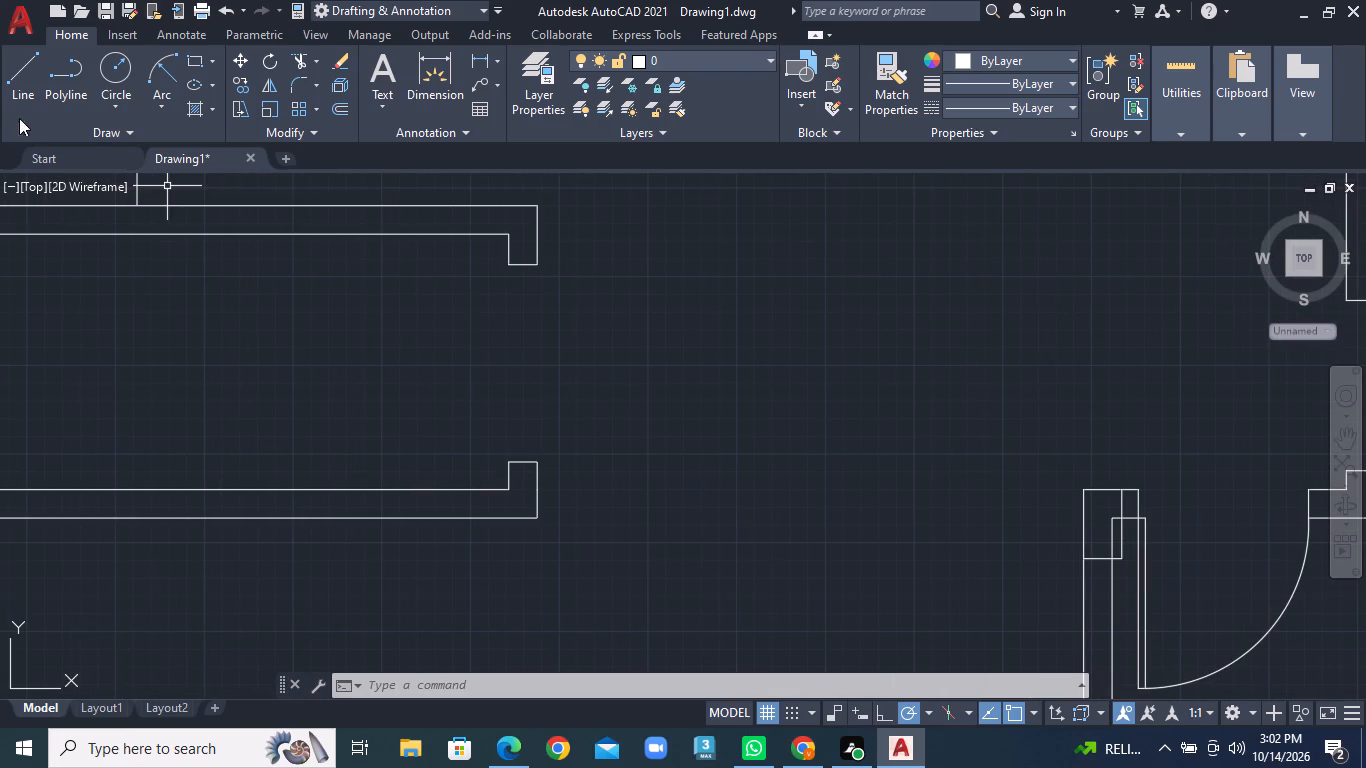
click(18, 88)
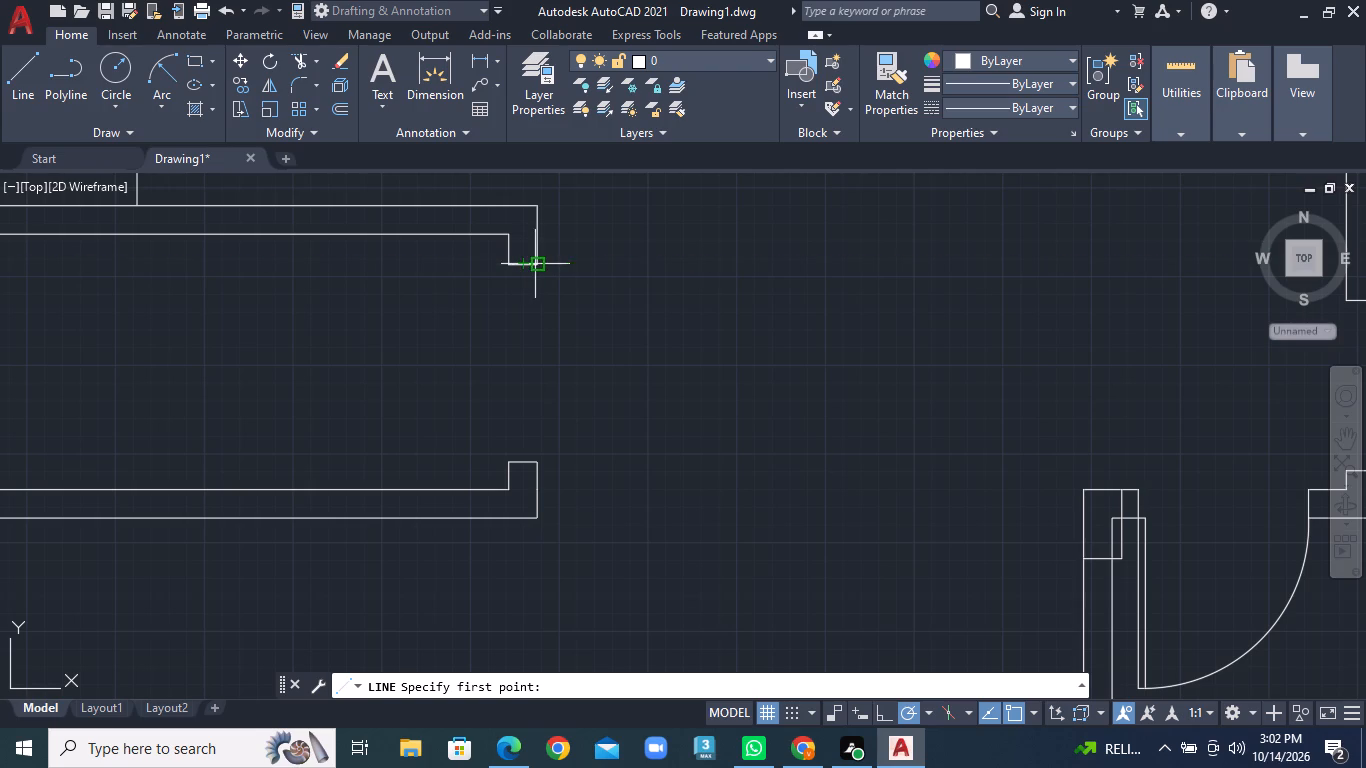
click(539, 264)
click(545, 465)
right_click(545, 465)
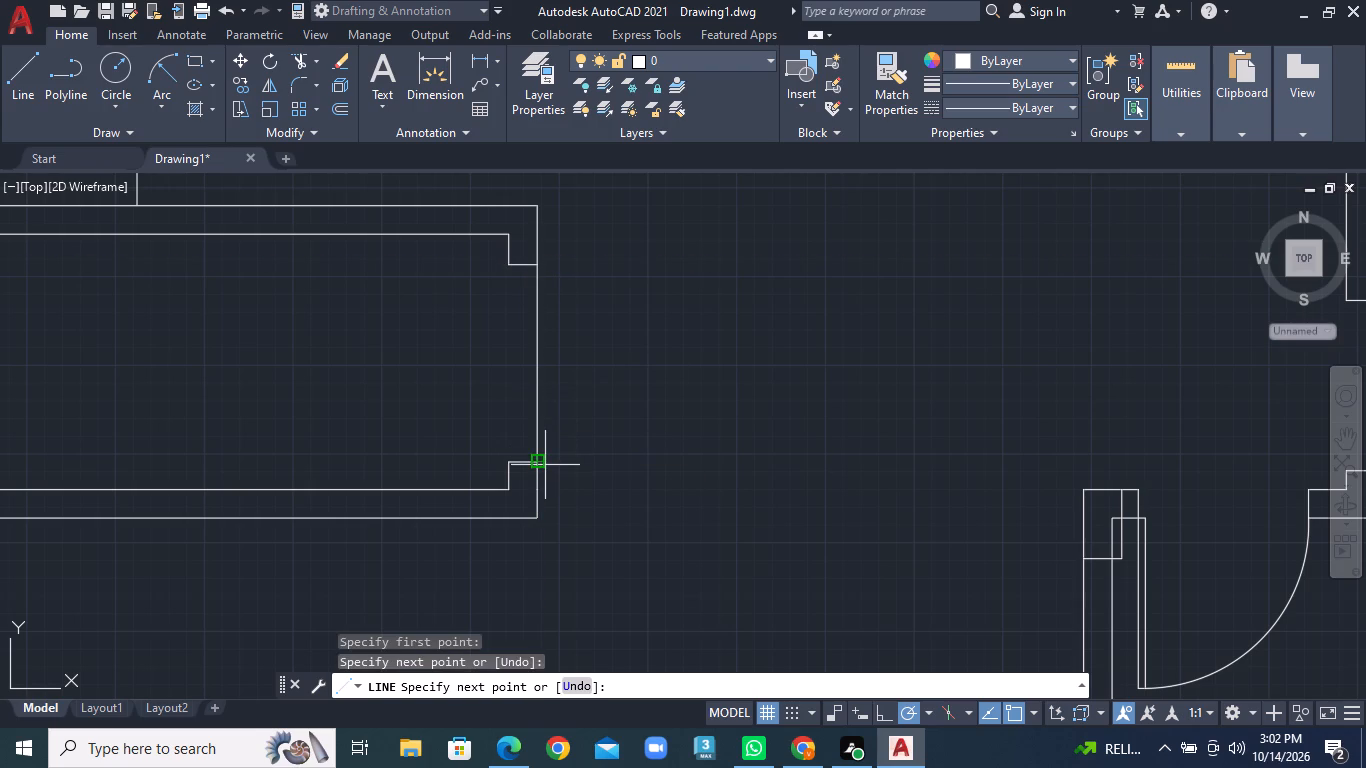
click(596, 489)
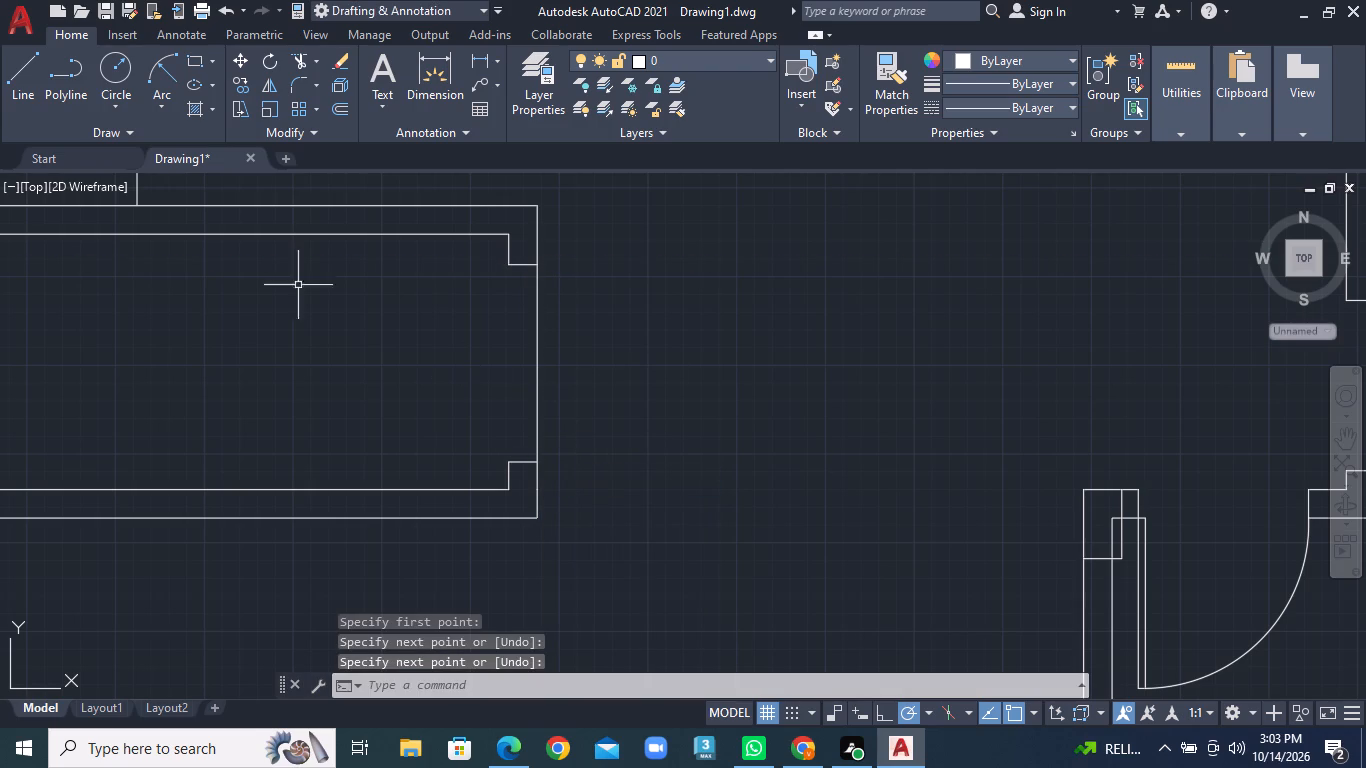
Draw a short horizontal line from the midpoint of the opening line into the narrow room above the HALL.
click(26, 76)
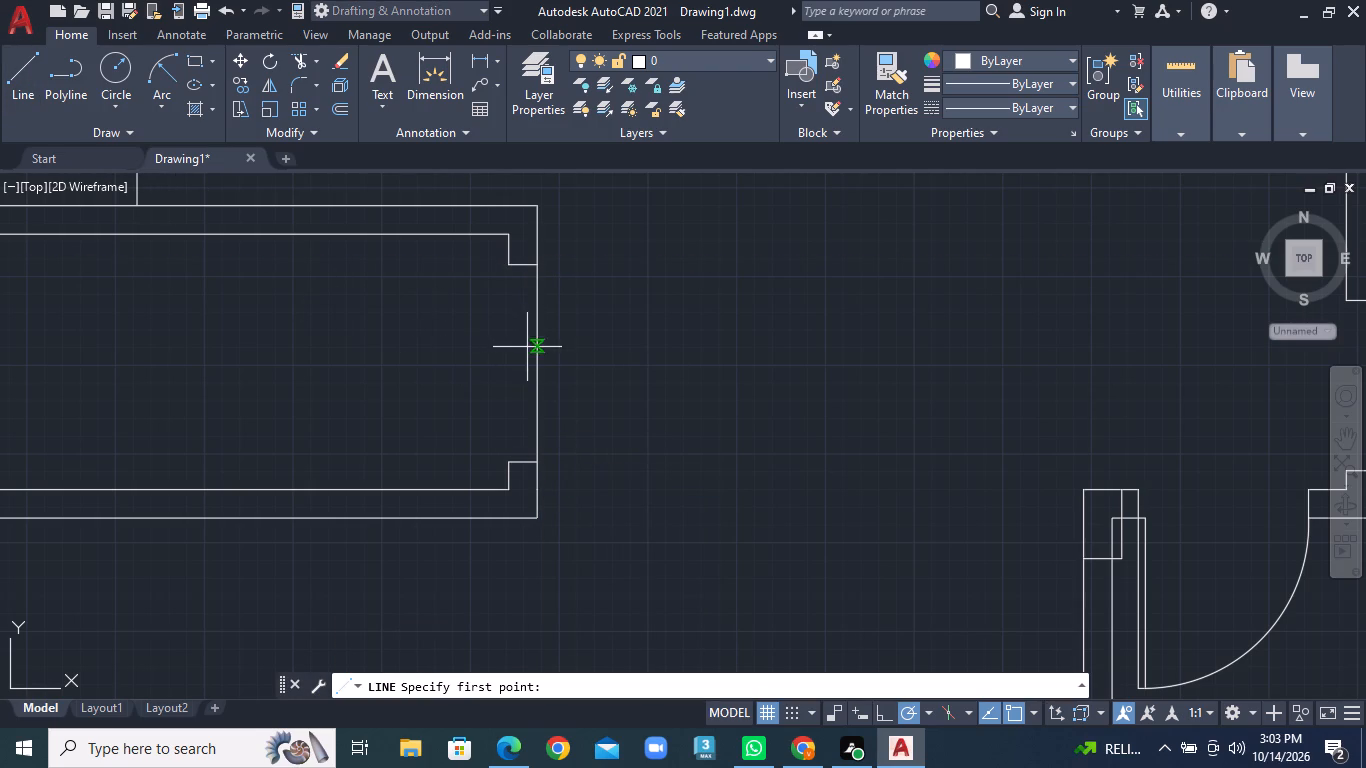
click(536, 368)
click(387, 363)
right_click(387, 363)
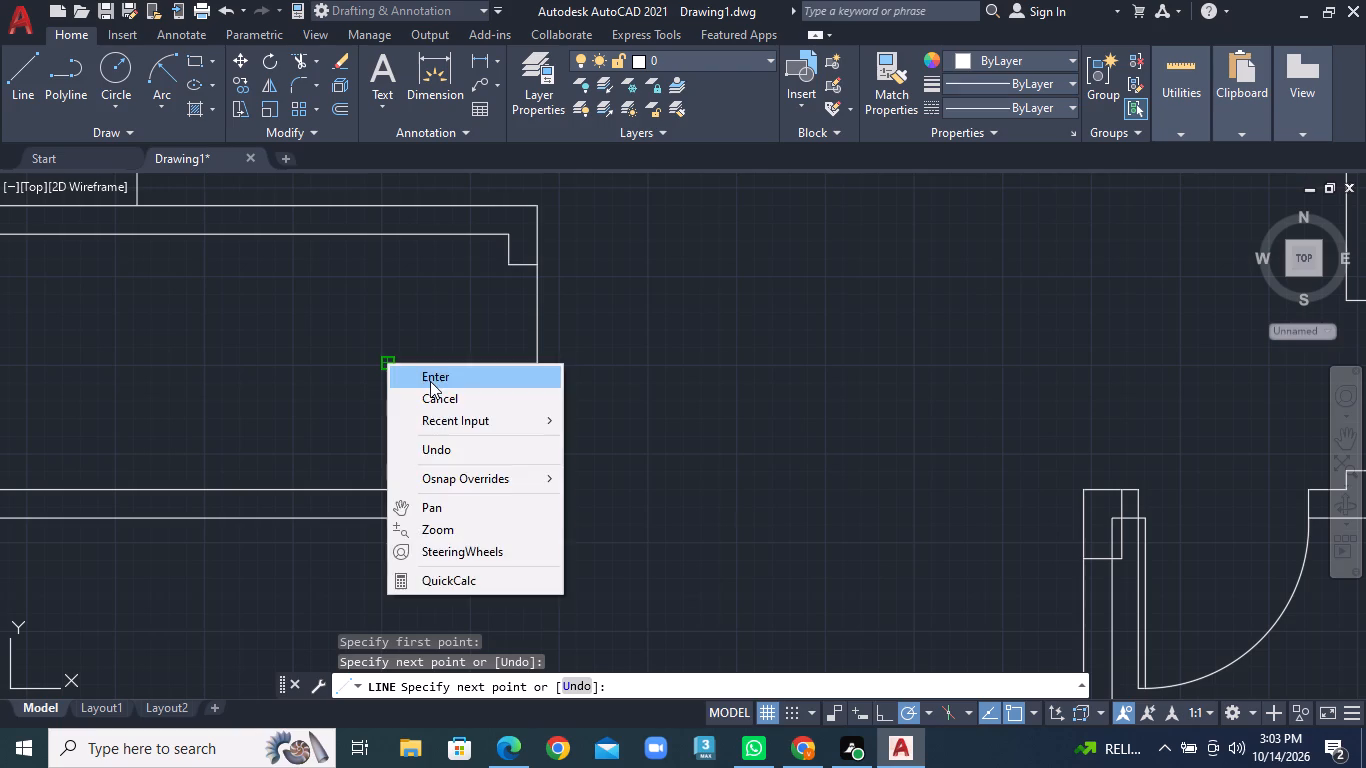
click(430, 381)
Draw a 2' by 1" door leaf from the upper jamb's inner corner, extending horizontally into the narrow room.
click(33, 94)
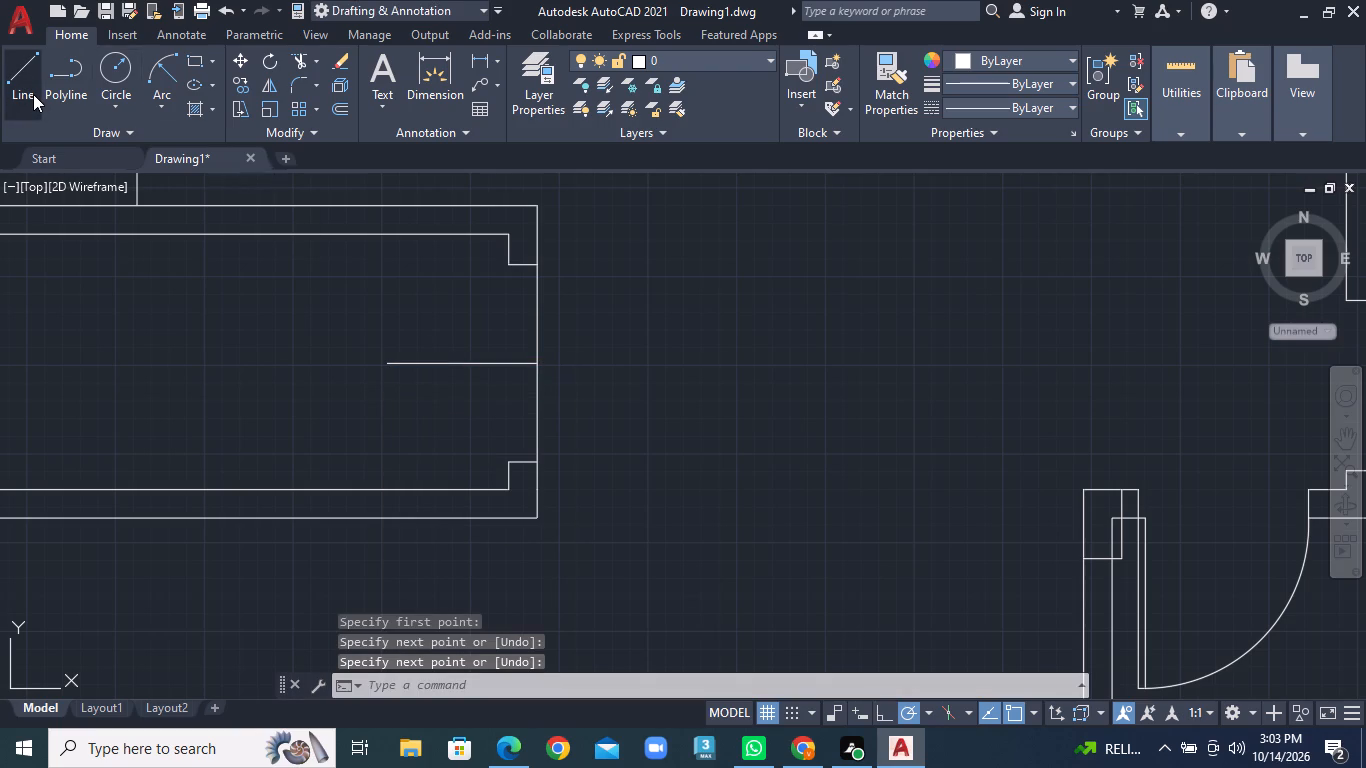
click(512, 265)
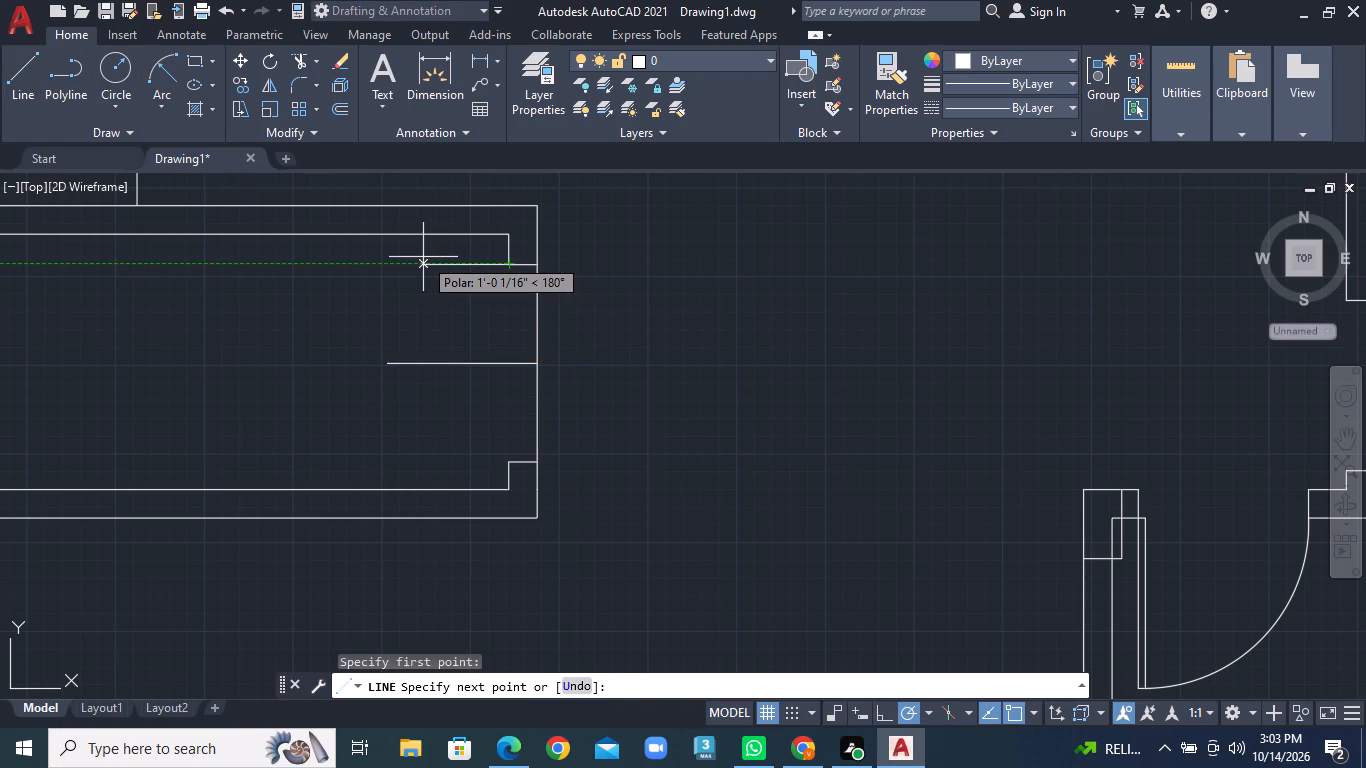
text(2')
key(Return)
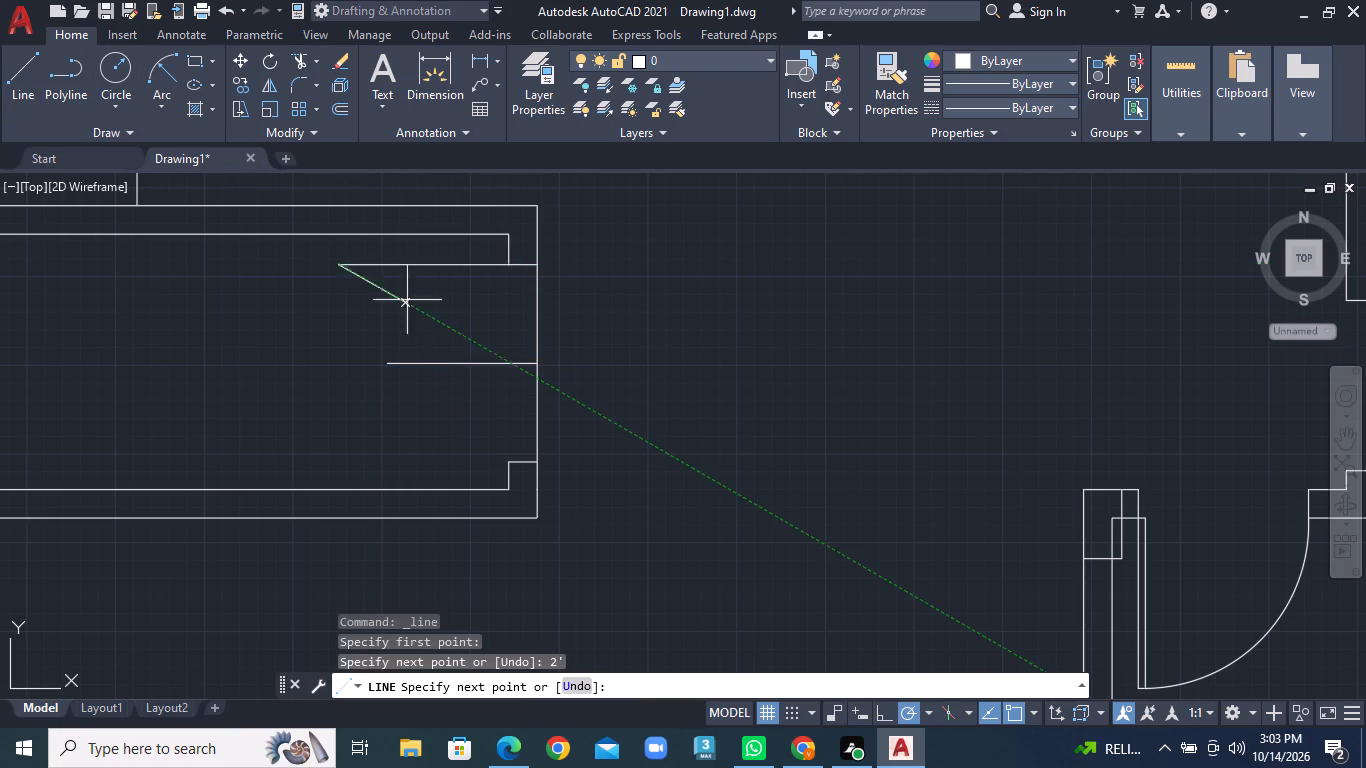
key(1)
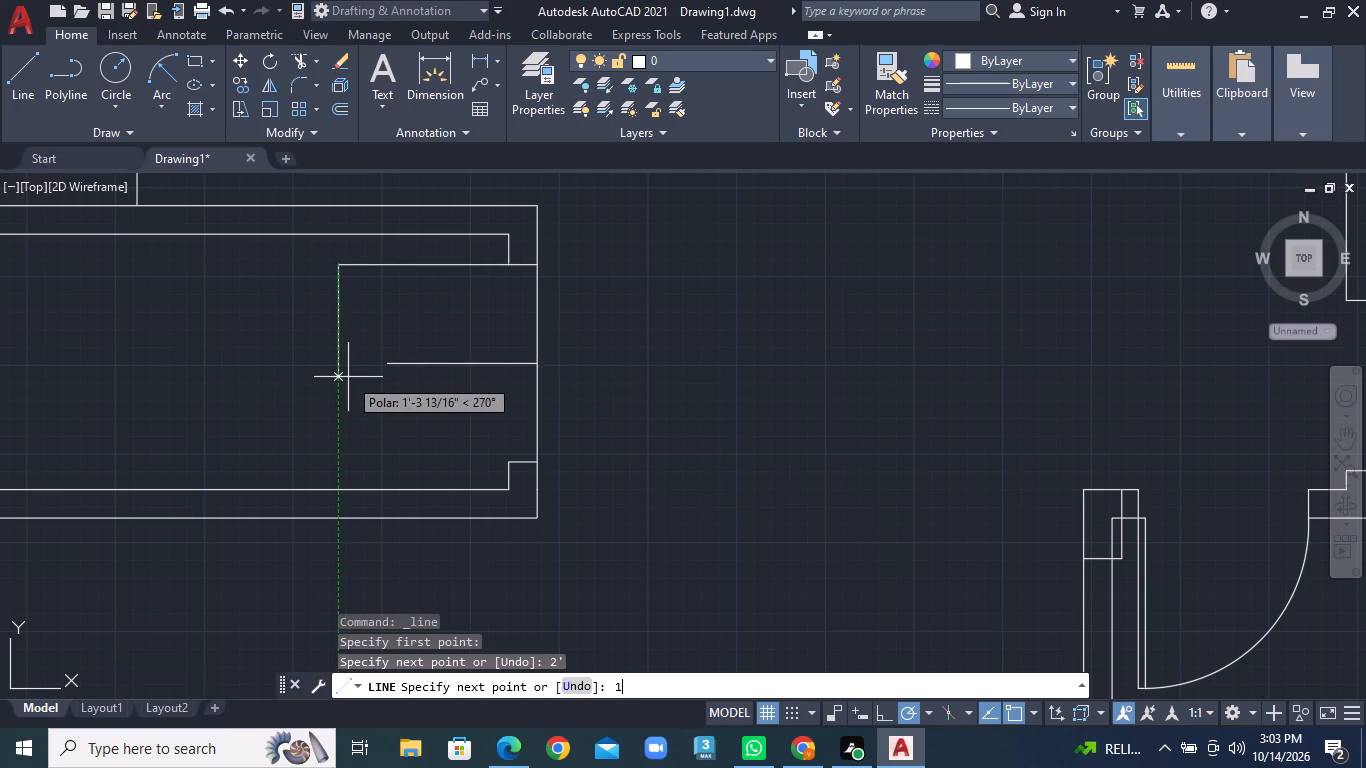
key(shift+quotedbl)
key(Return)
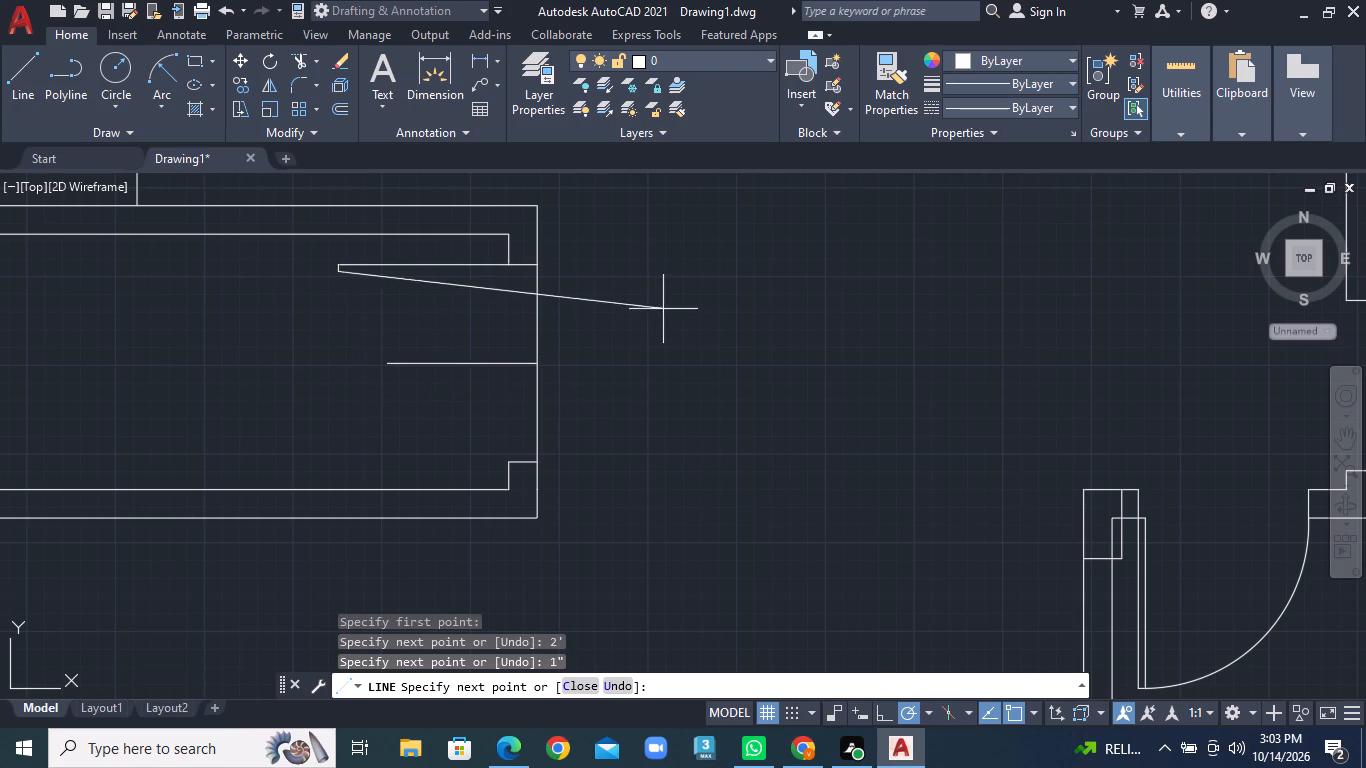
text(2')
key(Return)
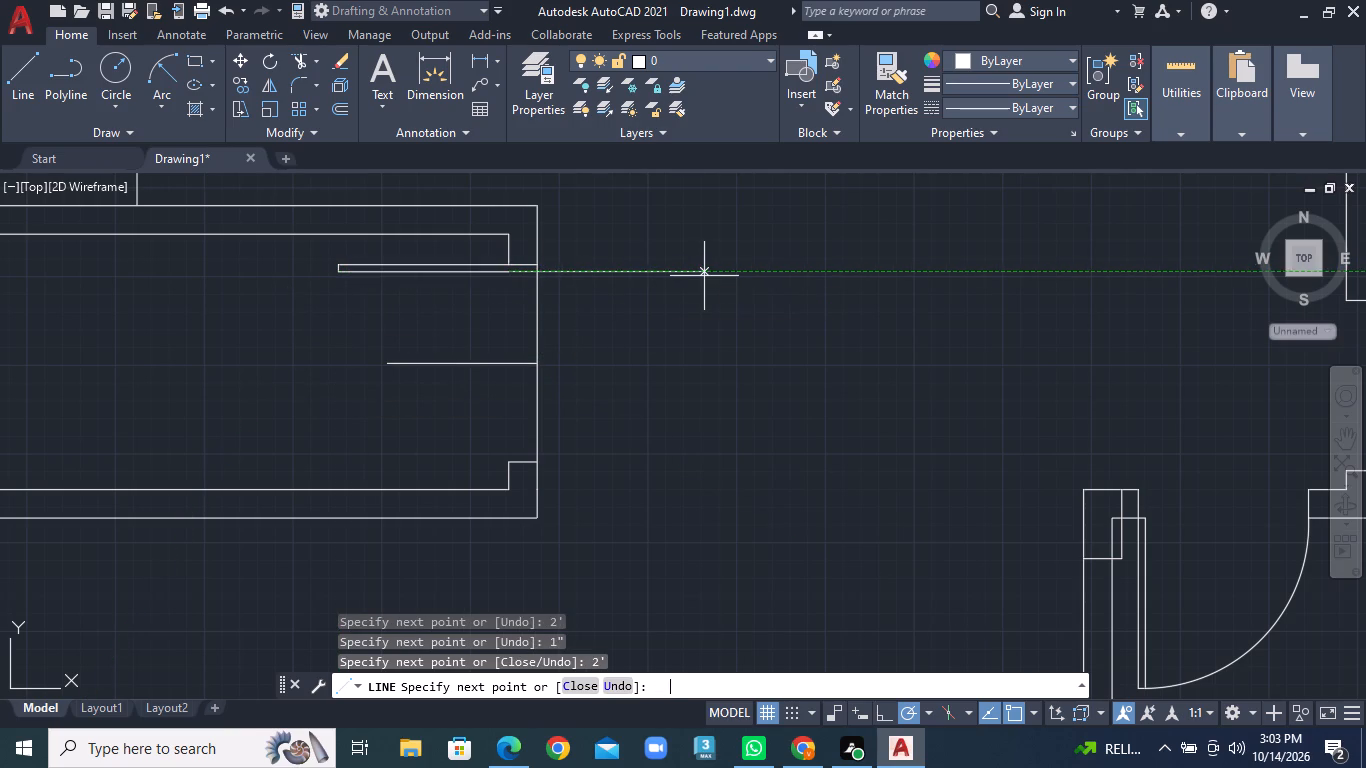
scroll(485, 276, up, 2)
click(534, 247)
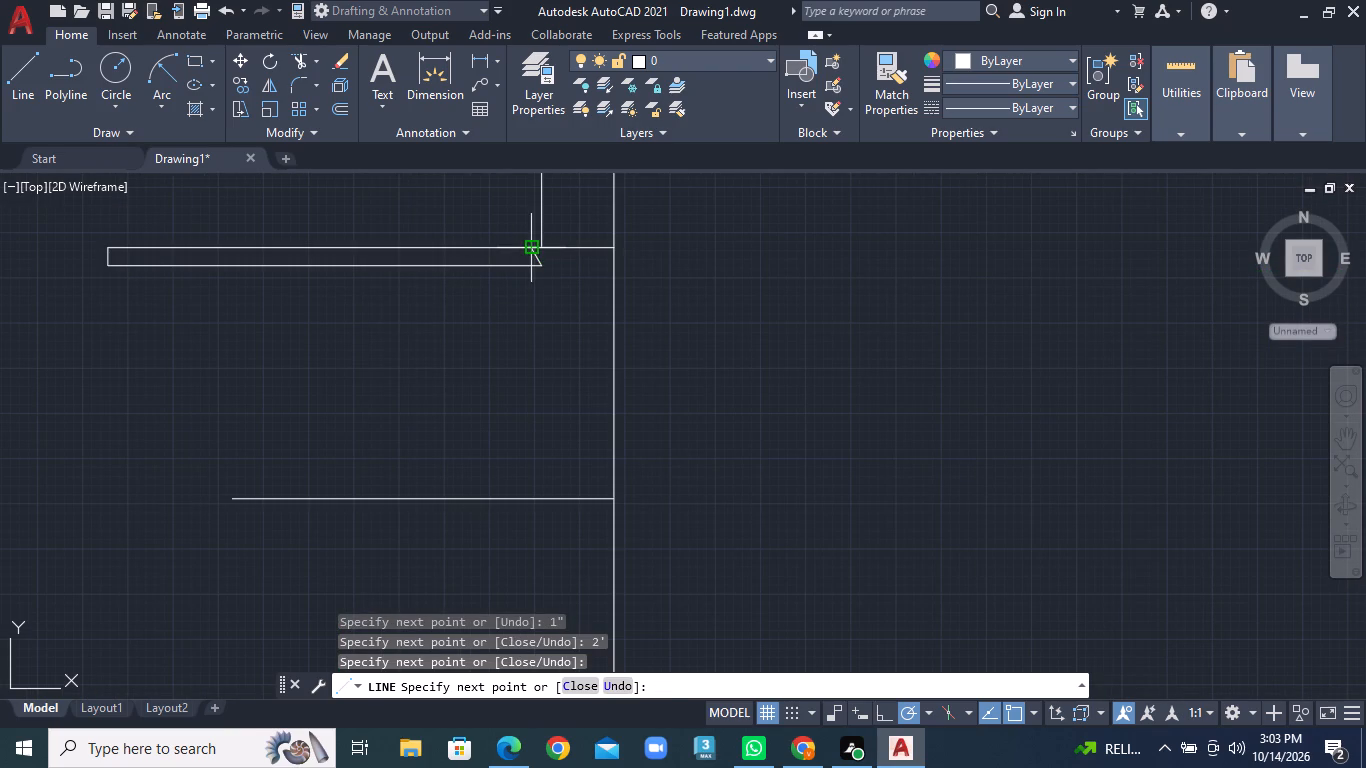
key(ctrl+z)
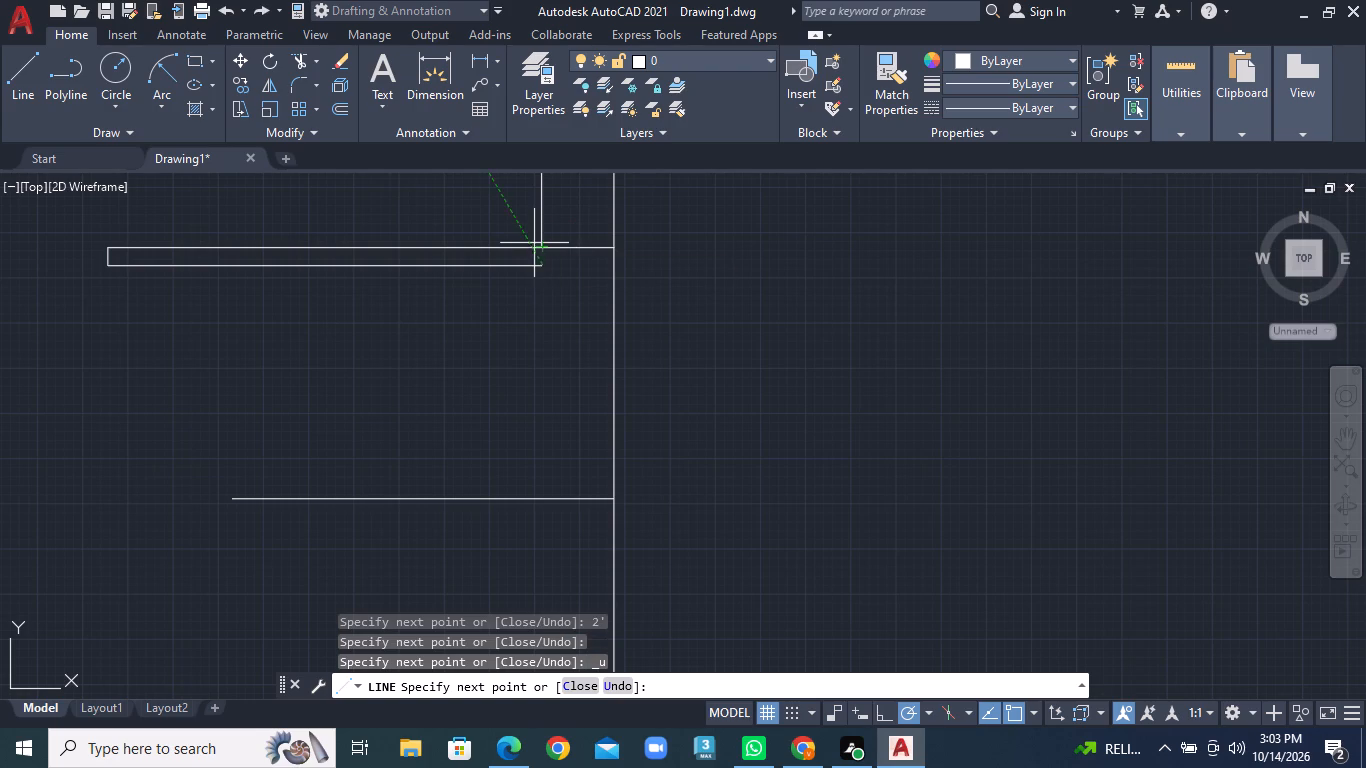
click(546, 240)
right_click(546, 240)
click(561, 250)
Draw a matching 2' by 1" door leaf from the lower jamb's inner corner, extending horizontally into the narrow room.
scroll(576, 278, down, 2)
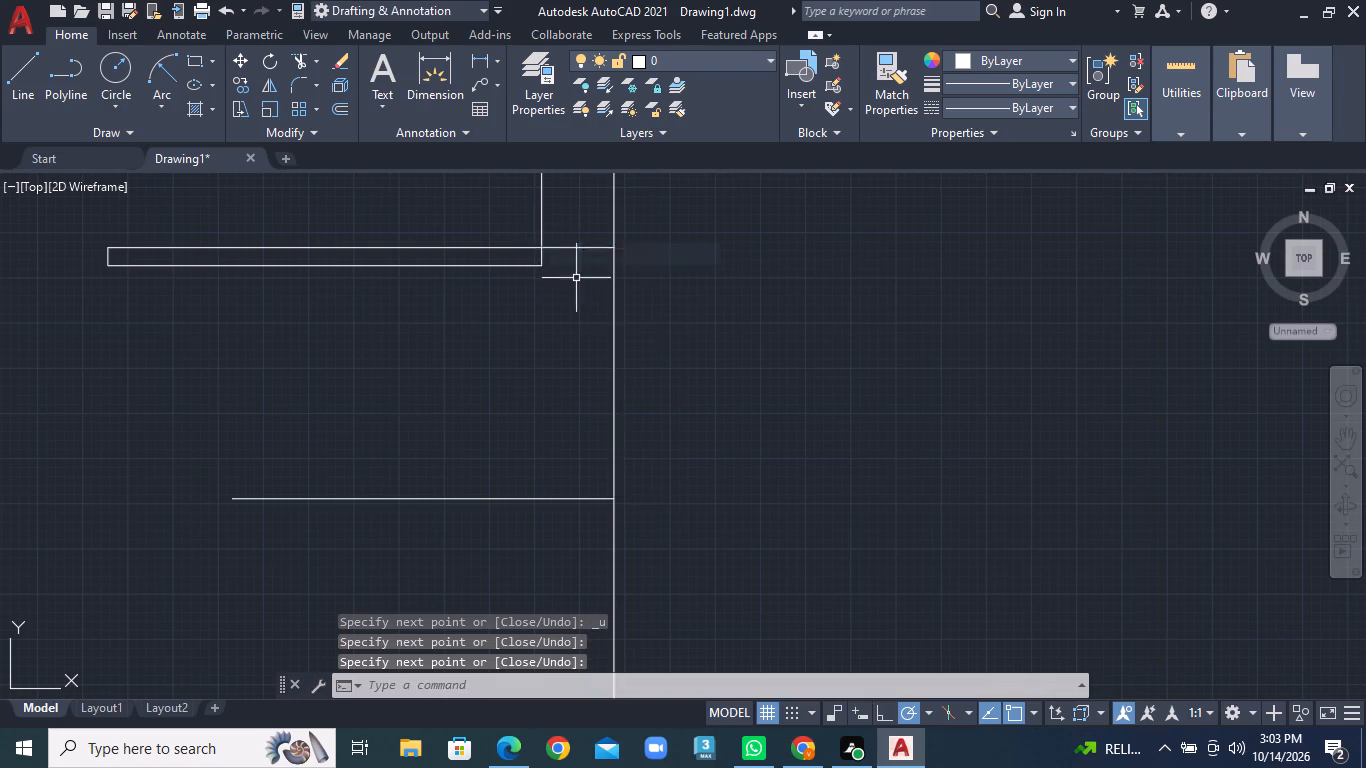
middle_drag(563, 361, 542, 282)
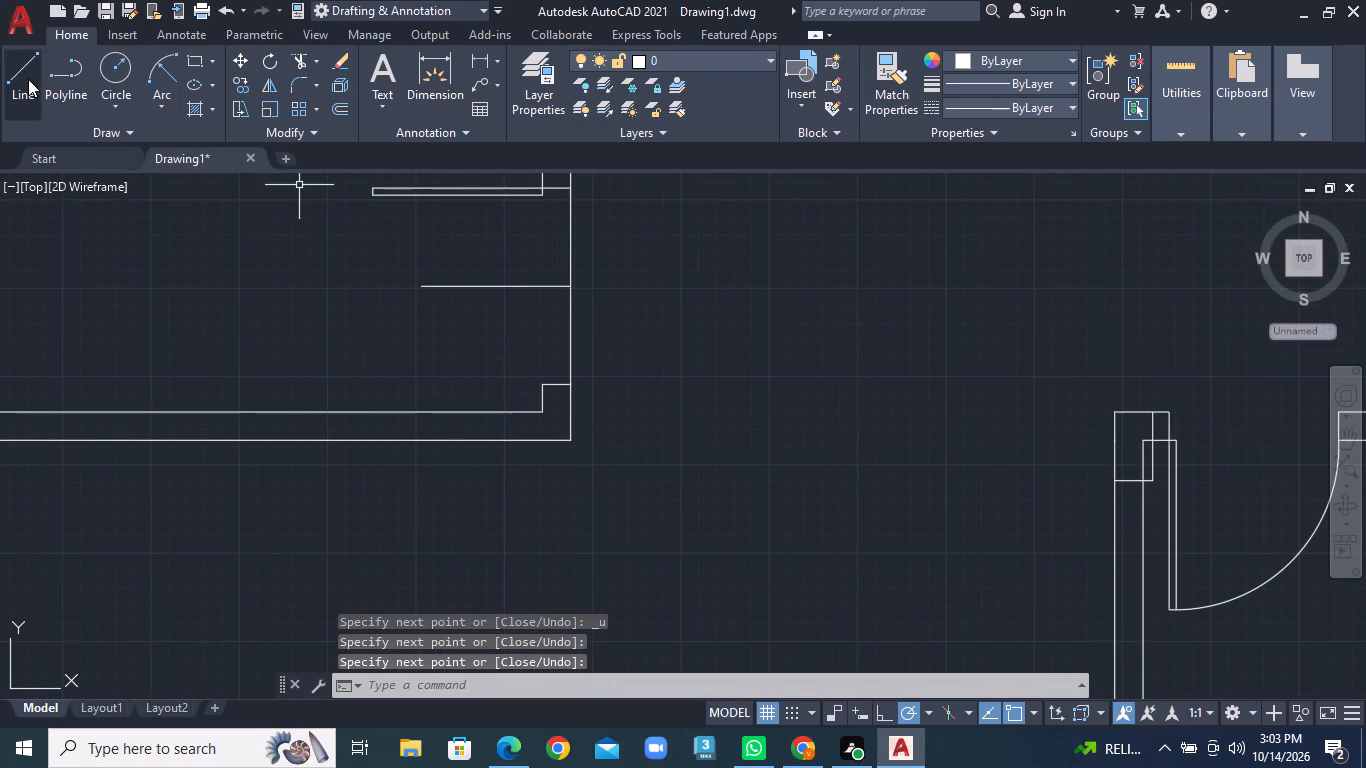
click(28, 79)
click(541, 384)
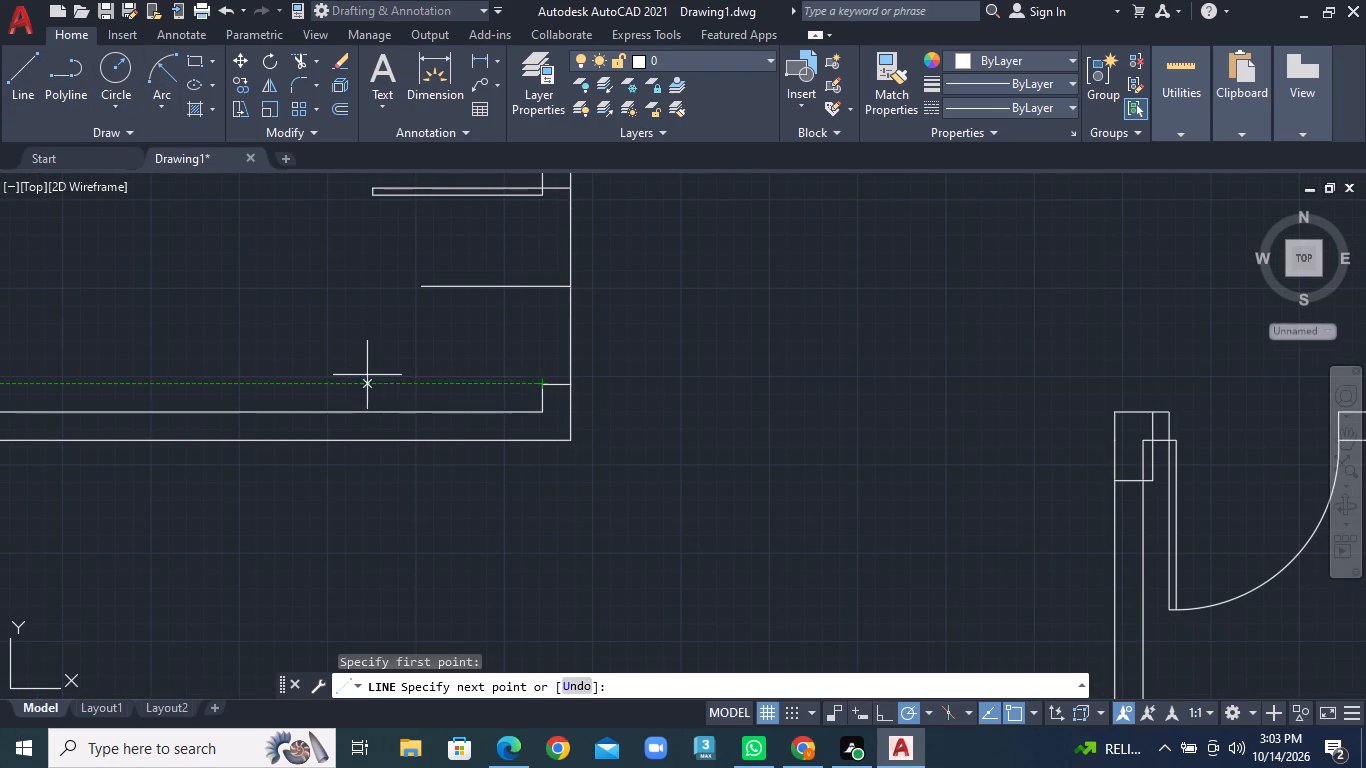
text(2')
key(Return)
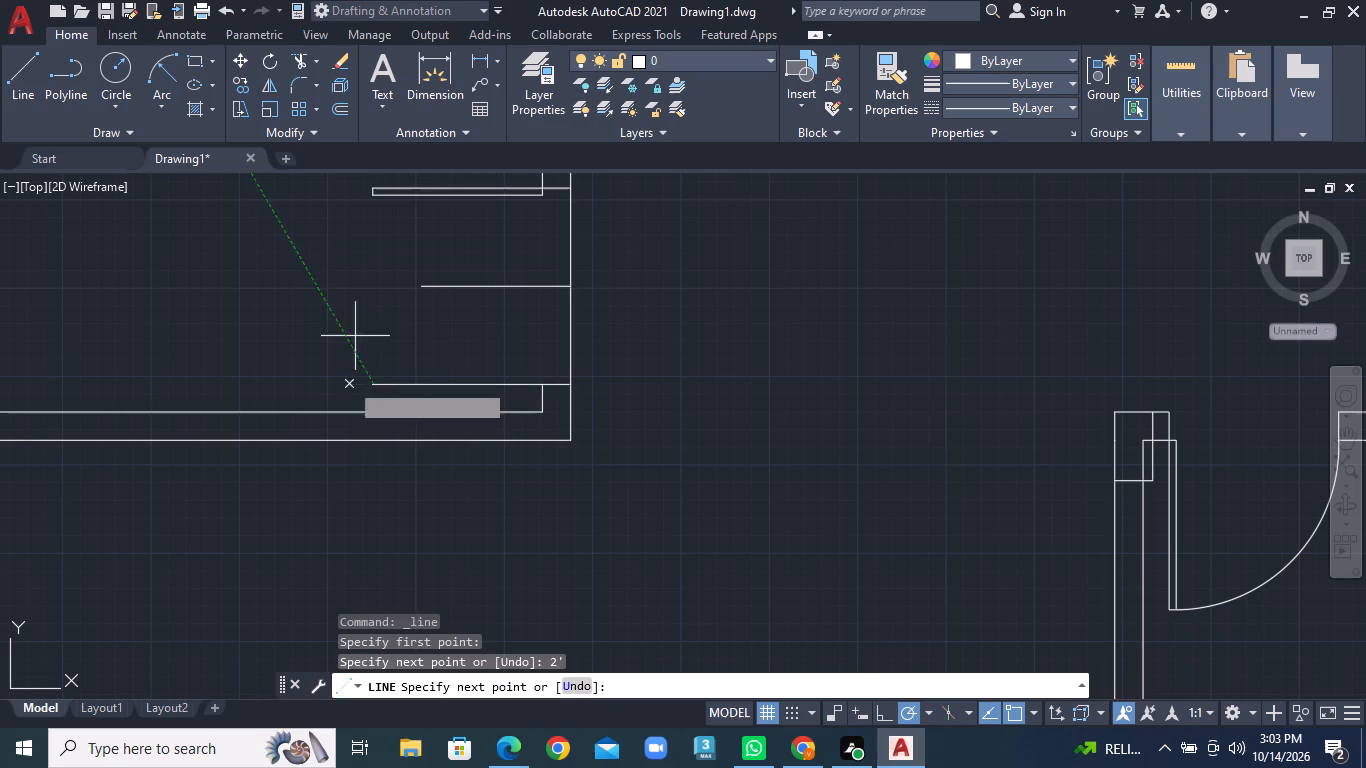
text(1")
key(Return)
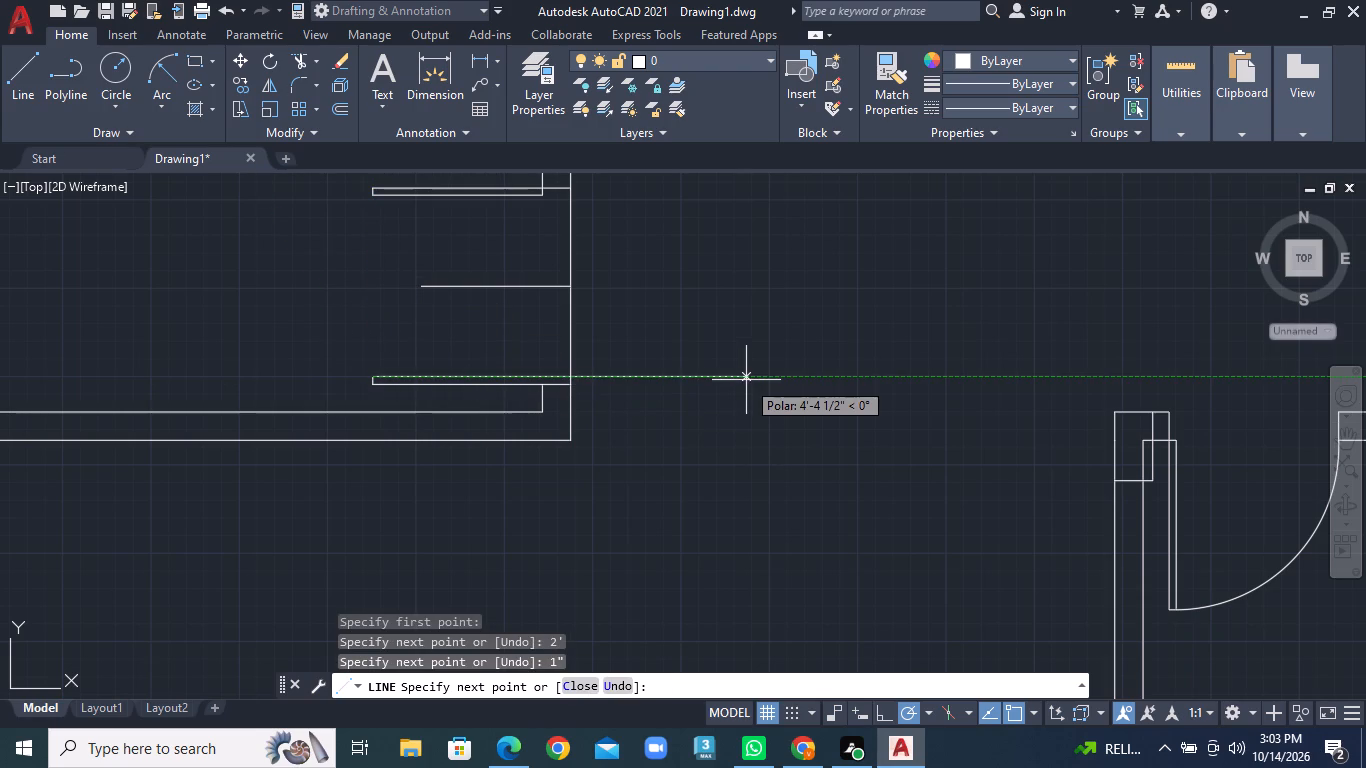
text(2')
key(Return)
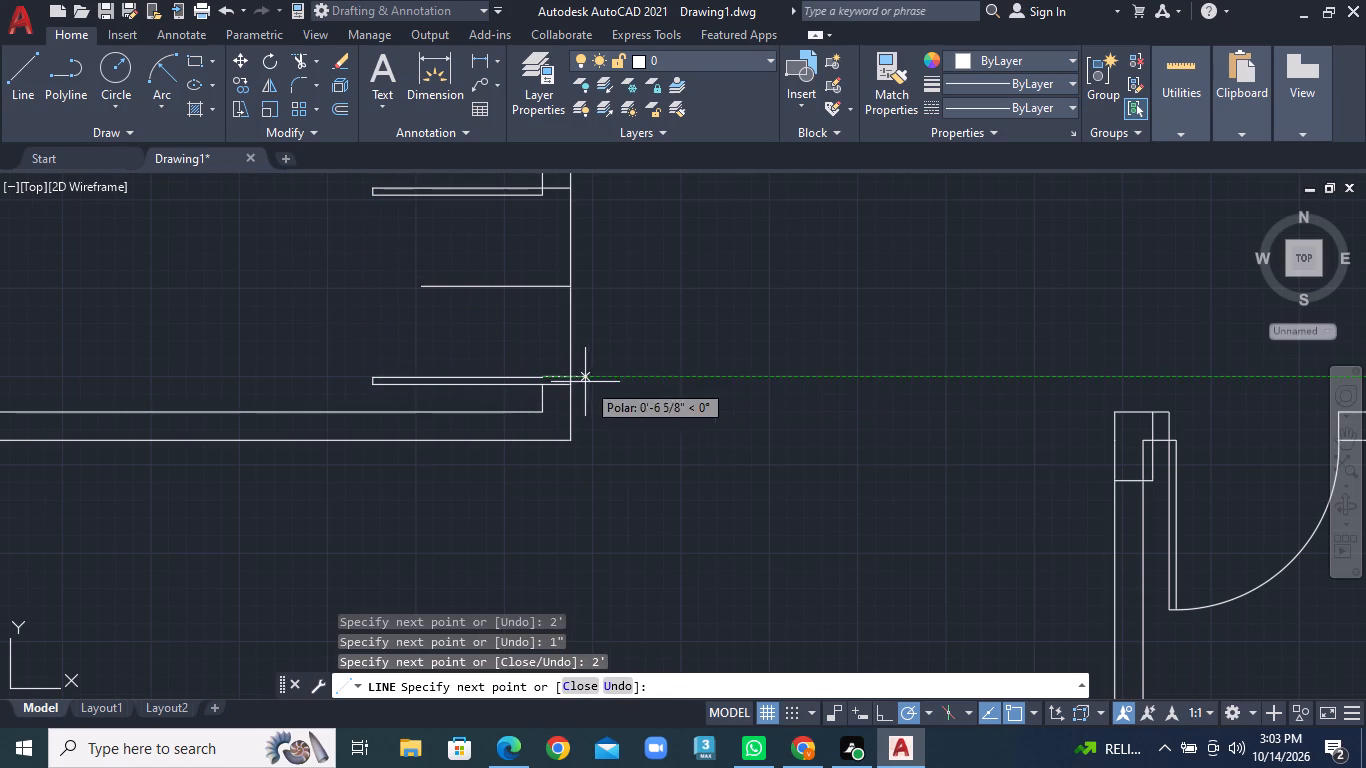
scroll(585, 382, up, 1)
click(520, 380)
right_click(520, 380)
click(543, 382)
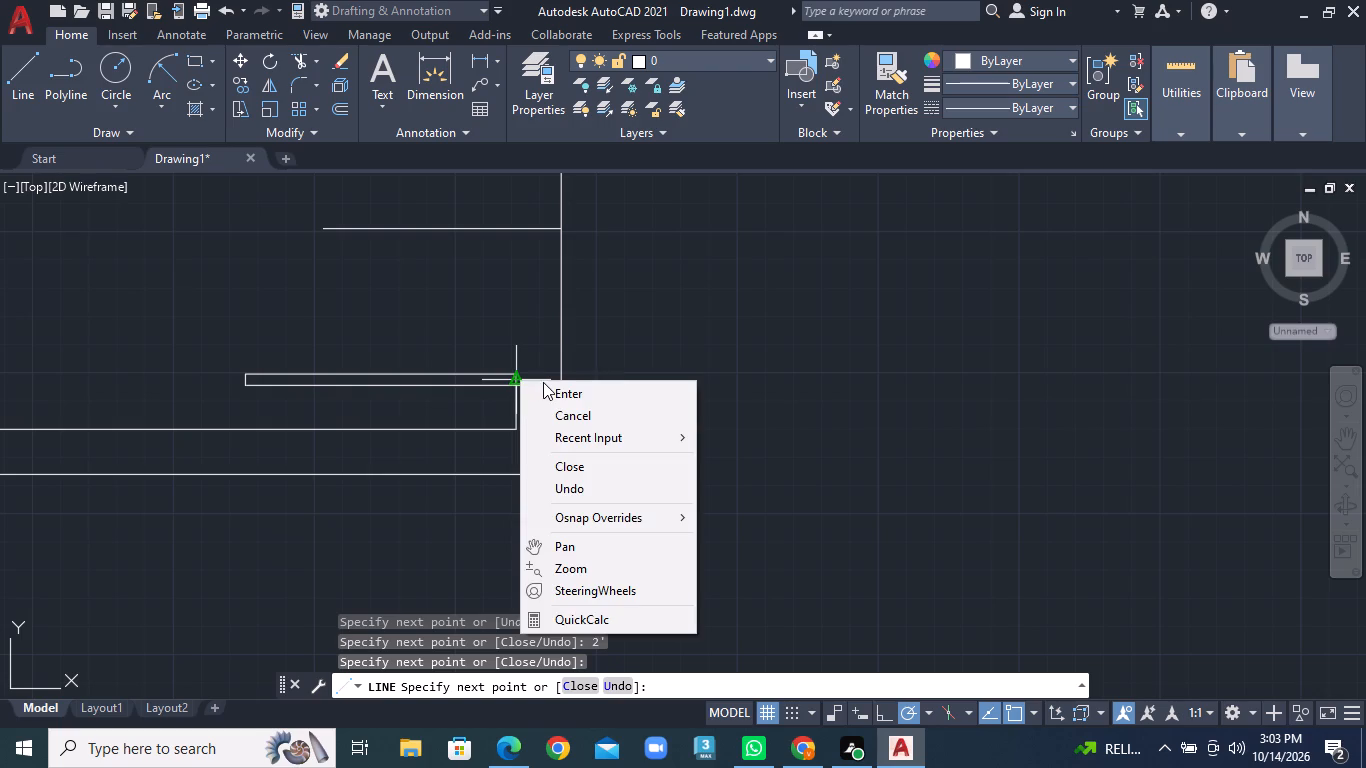
double_click(546, 382)
click(551, 391)
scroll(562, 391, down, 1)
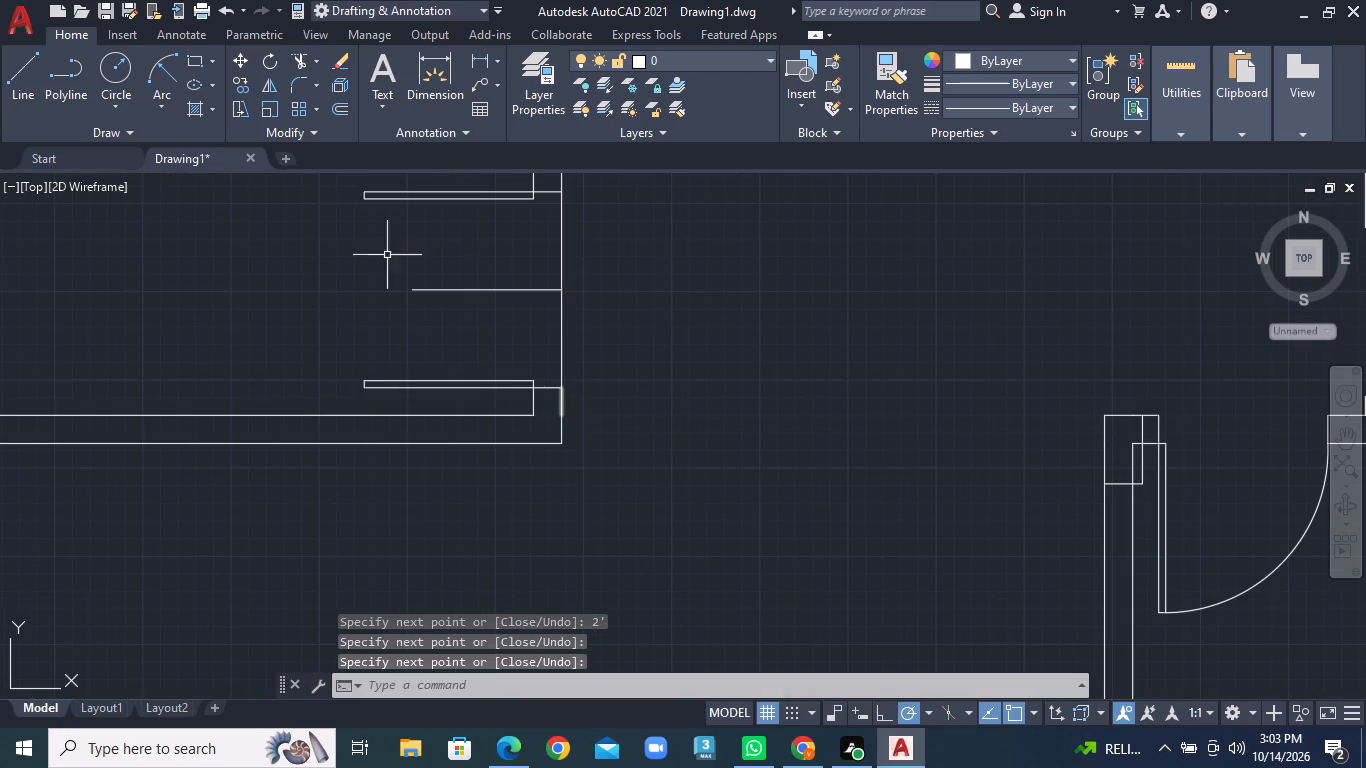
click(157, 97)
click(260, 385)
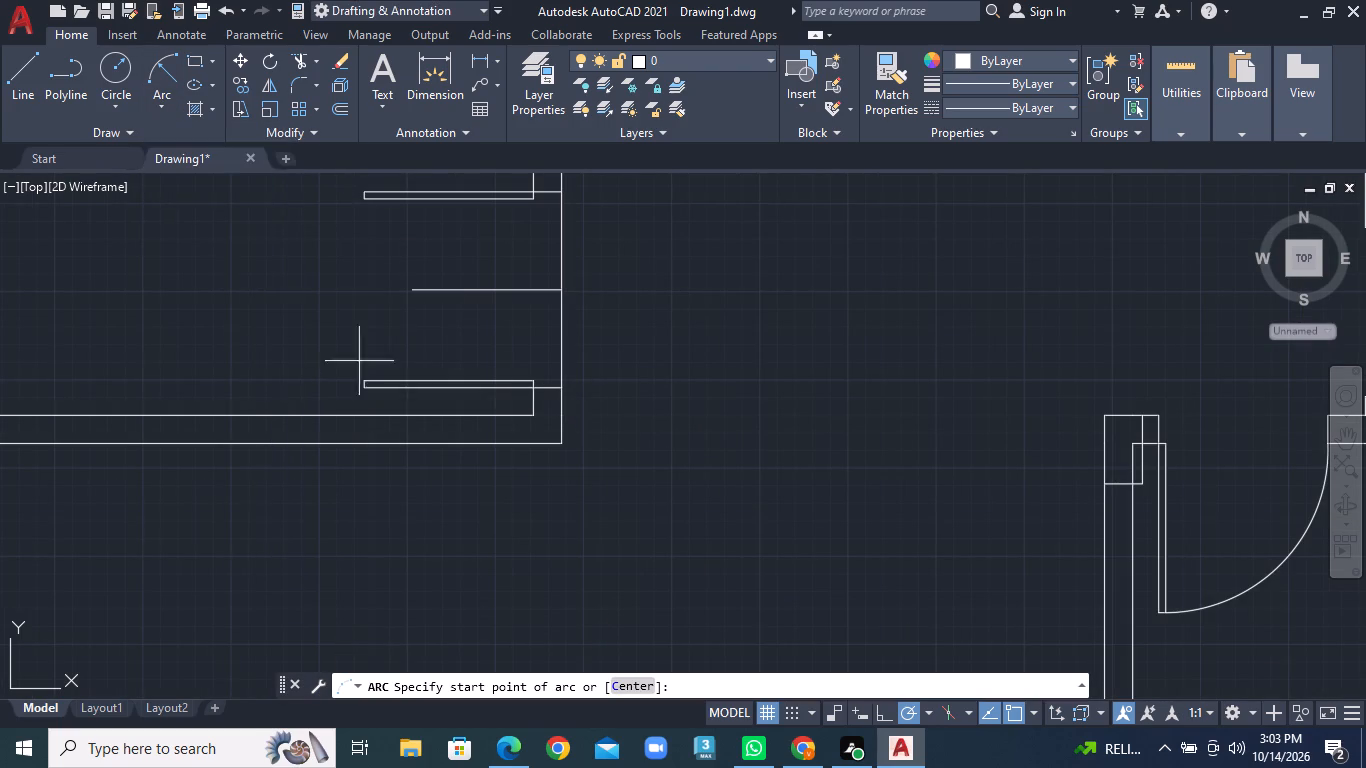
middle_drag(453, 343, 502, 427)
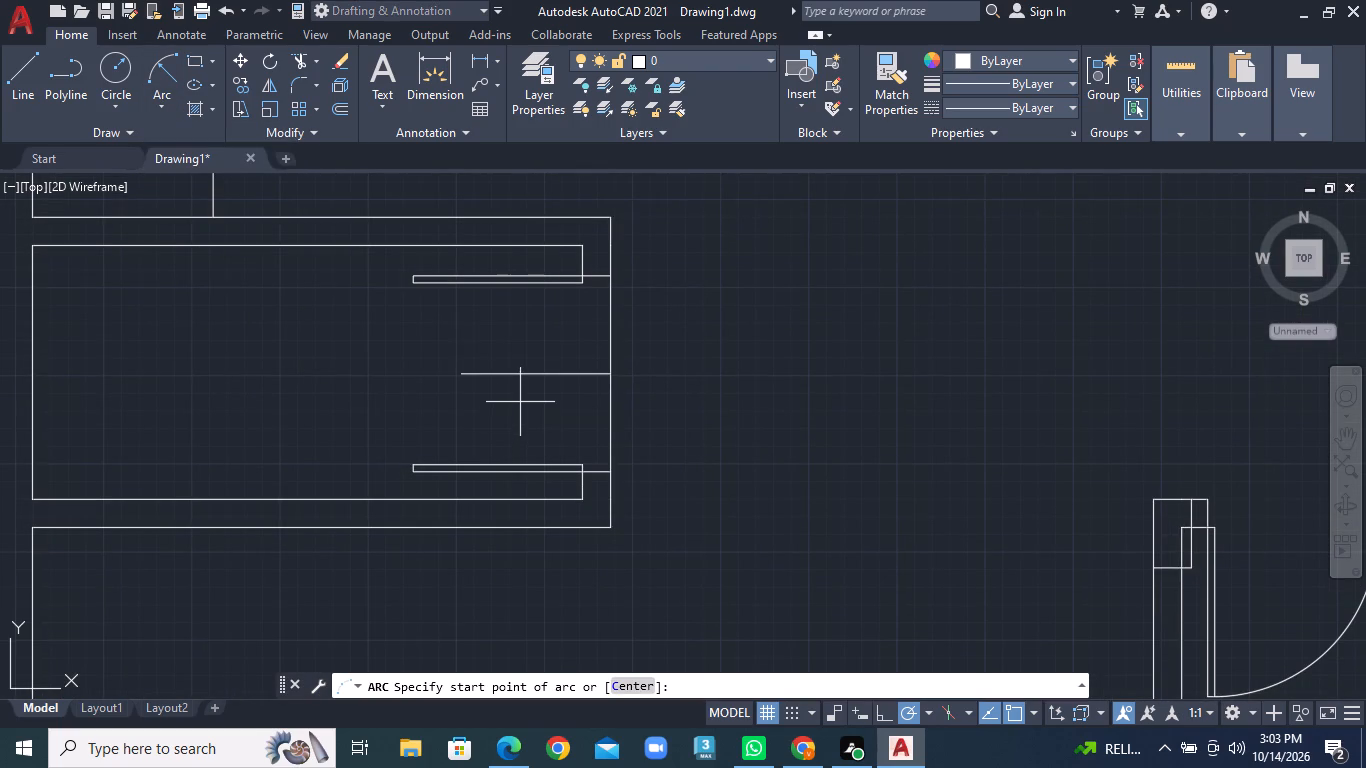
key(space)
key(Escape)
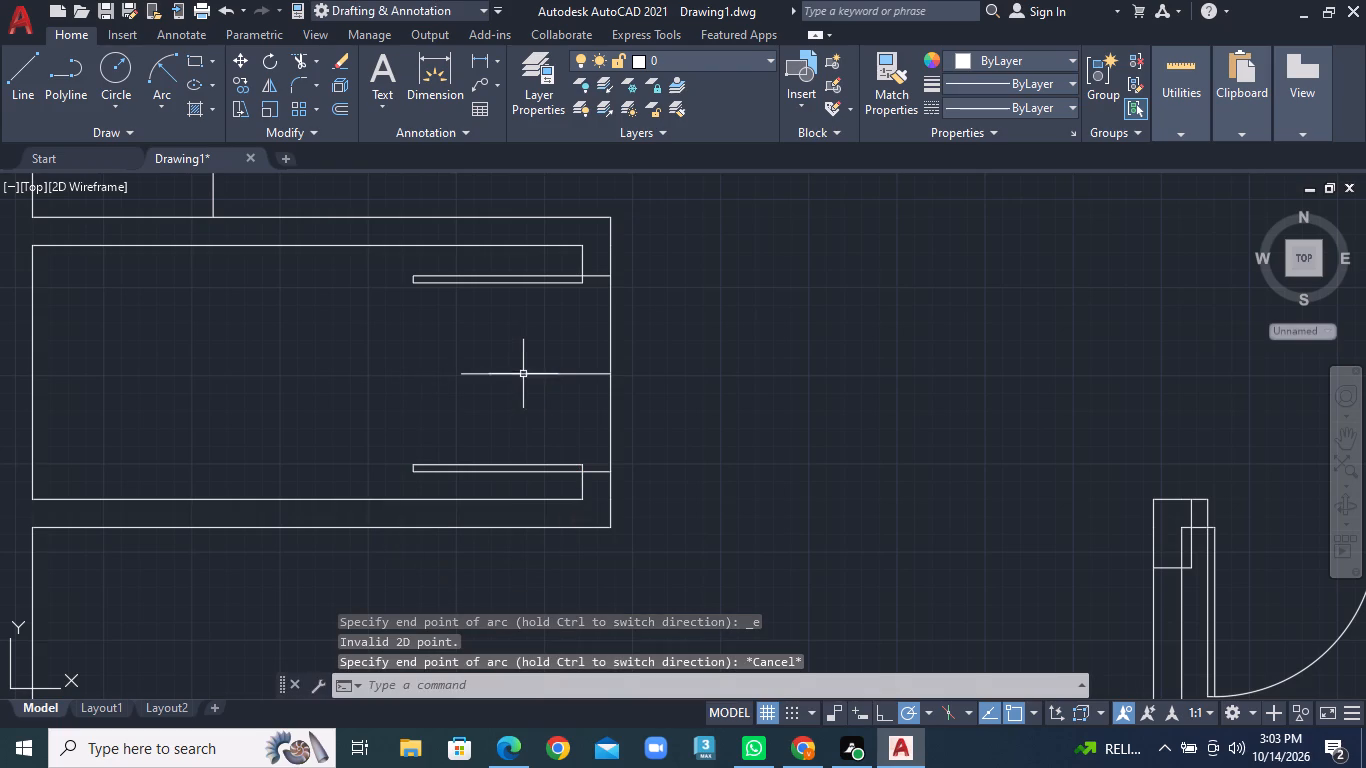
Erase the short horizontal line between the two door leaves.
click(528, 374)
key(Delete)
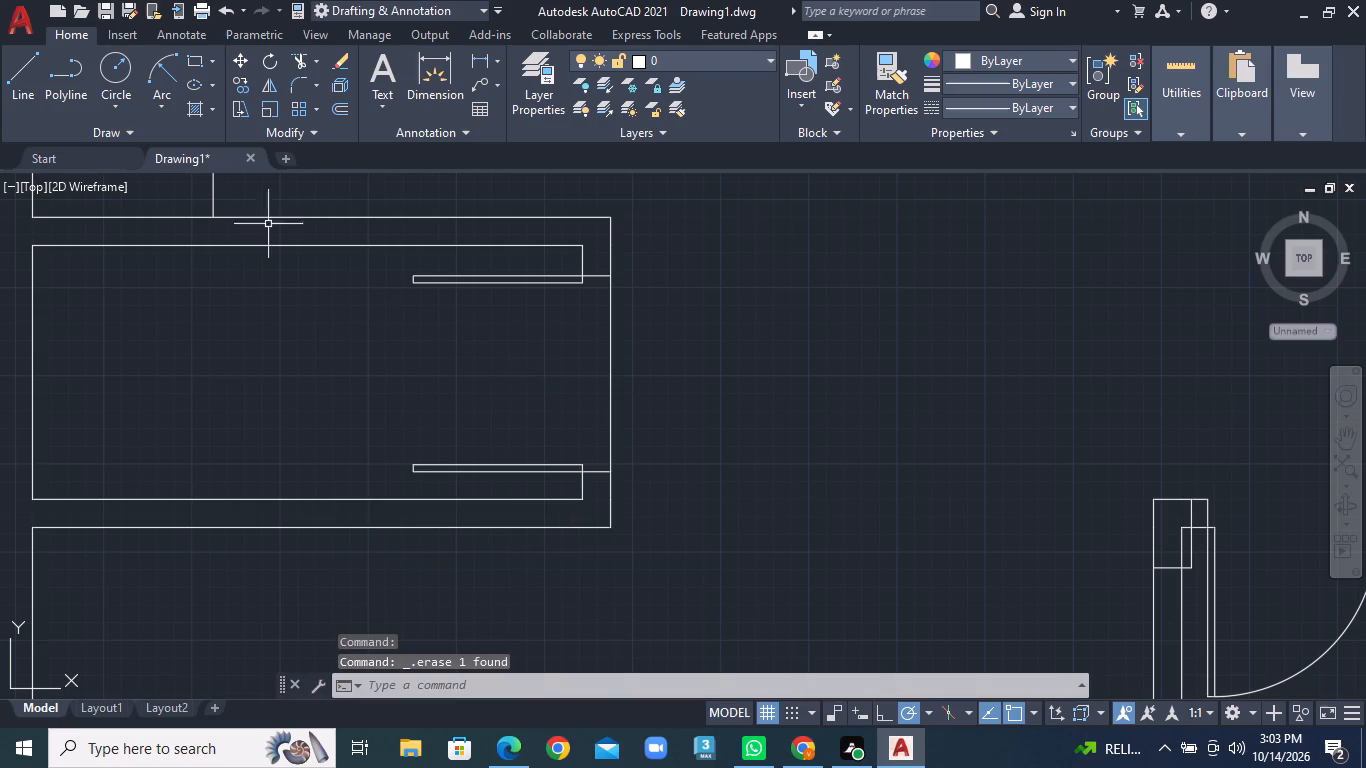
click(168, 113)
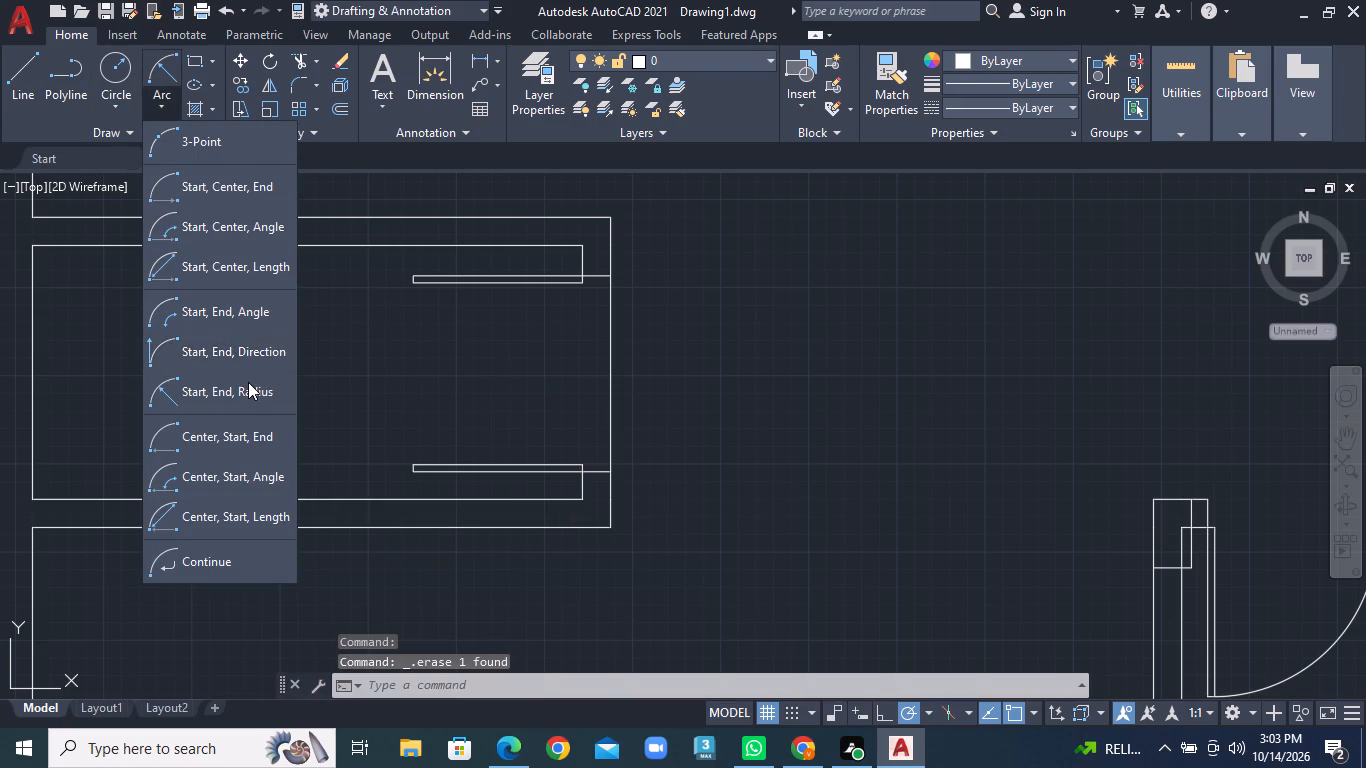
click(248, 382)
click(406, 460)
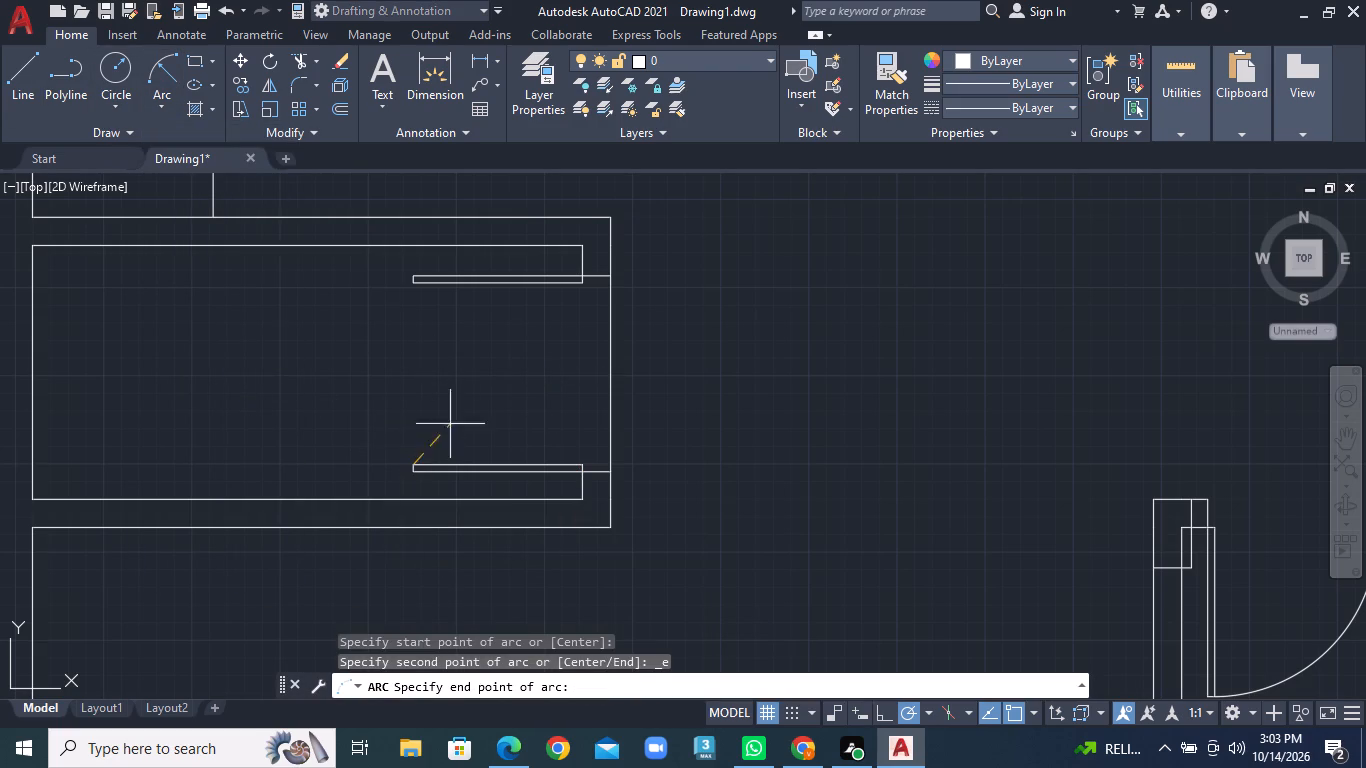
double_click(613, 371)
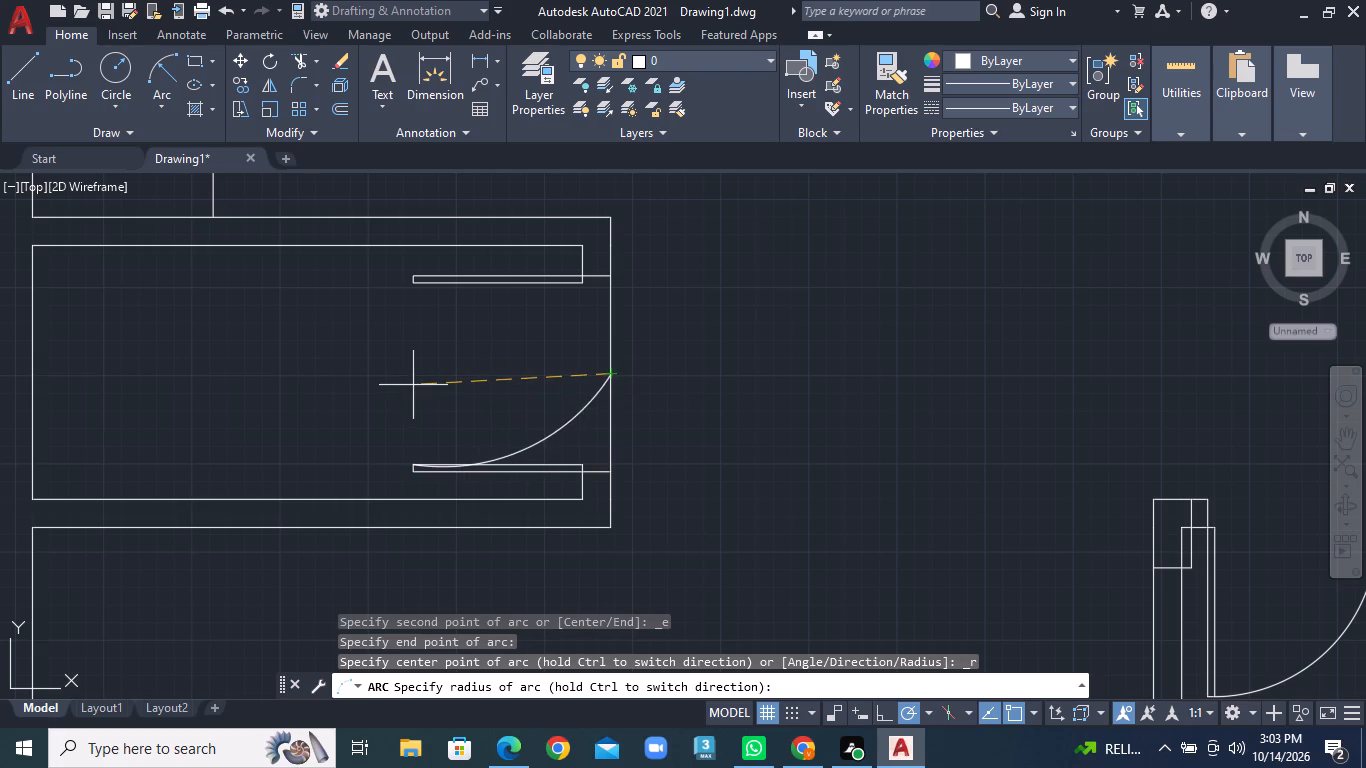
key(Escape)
Draw the lower leaf's swing as a Start, End, Radius arc from the opening line's midpoint to the leaf's free end, picking the radius at that midpoint.
click(145, 106)
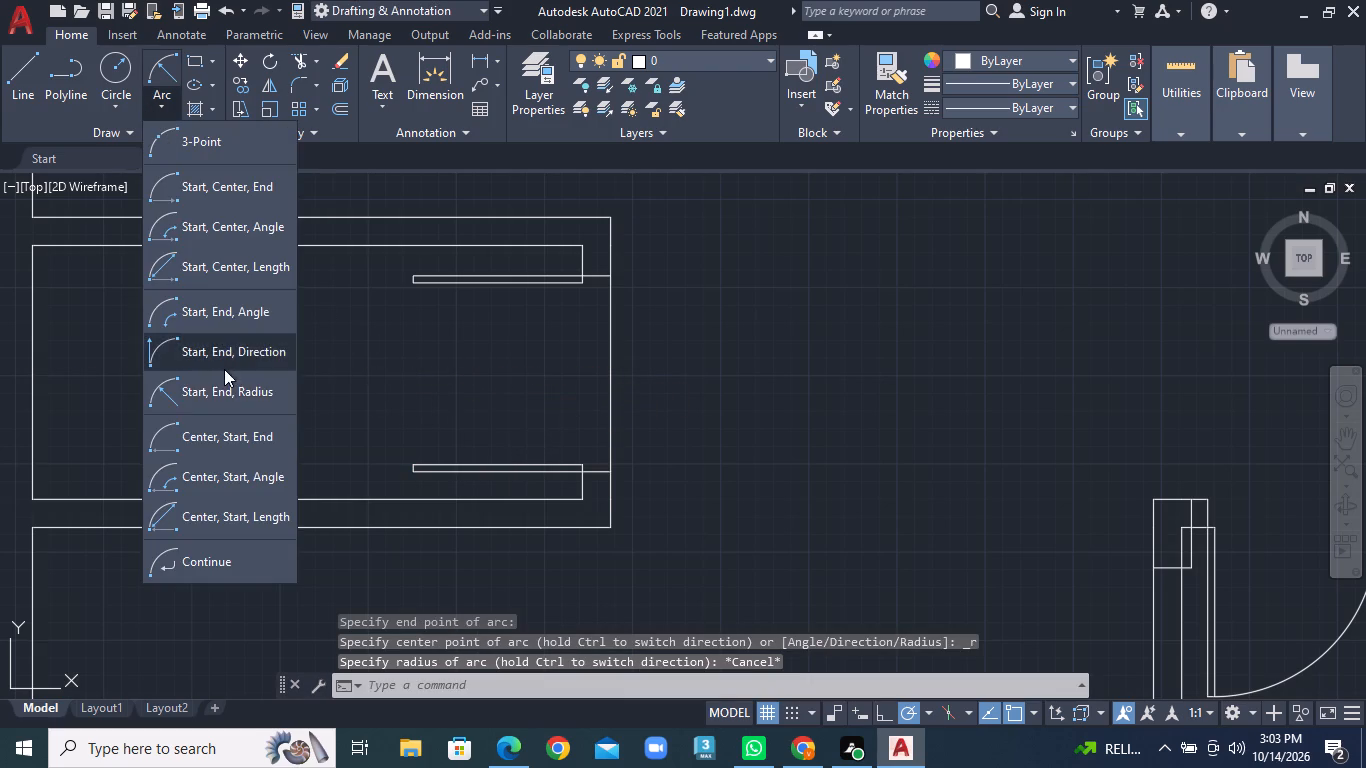
click(232, 392)
click(607, 380)
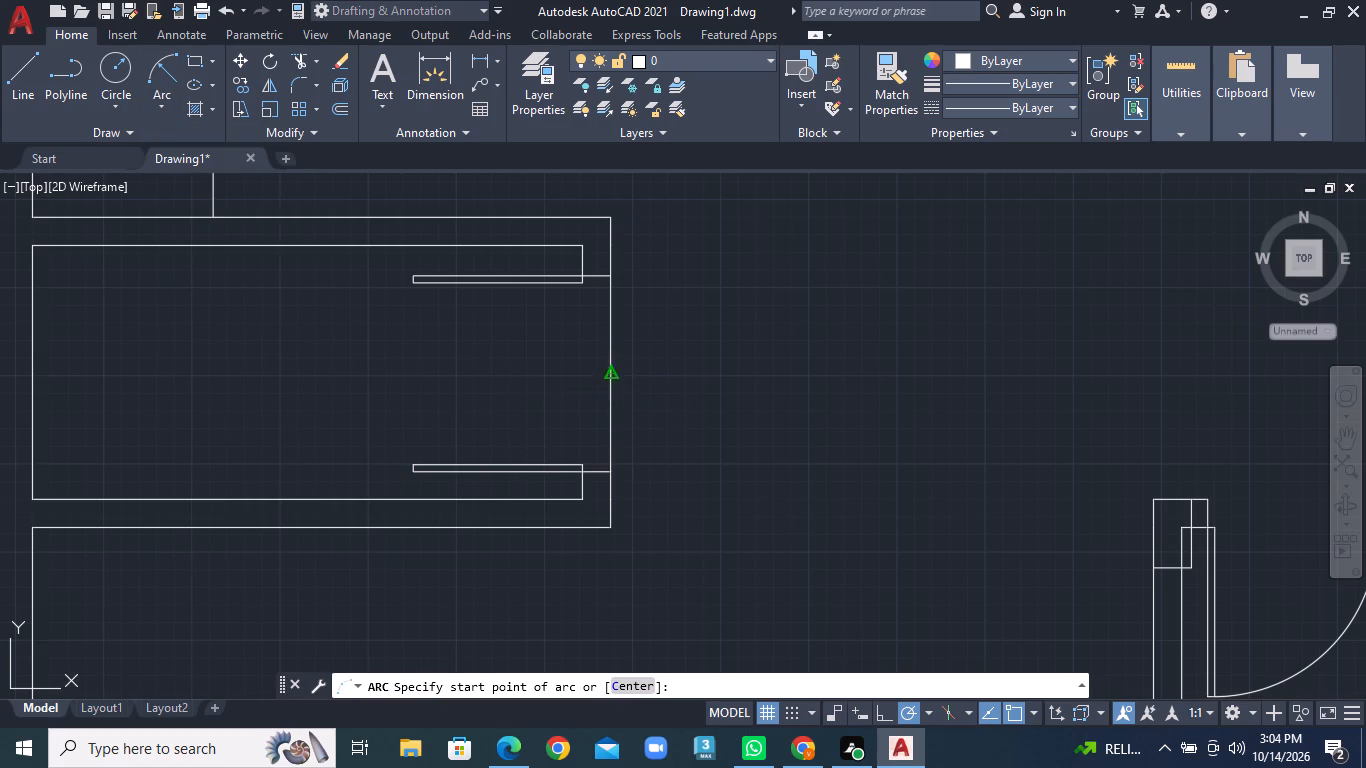
click(411, 466)
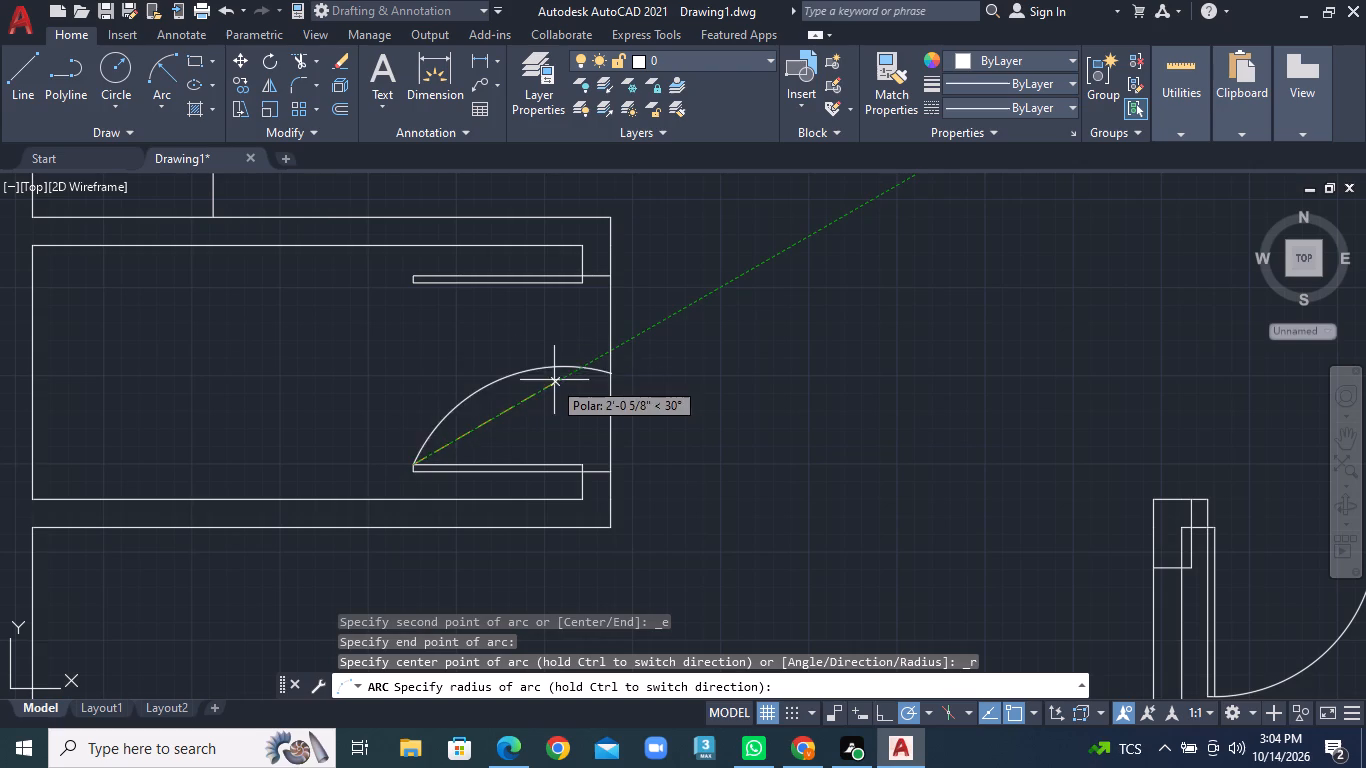
click(611, 369)
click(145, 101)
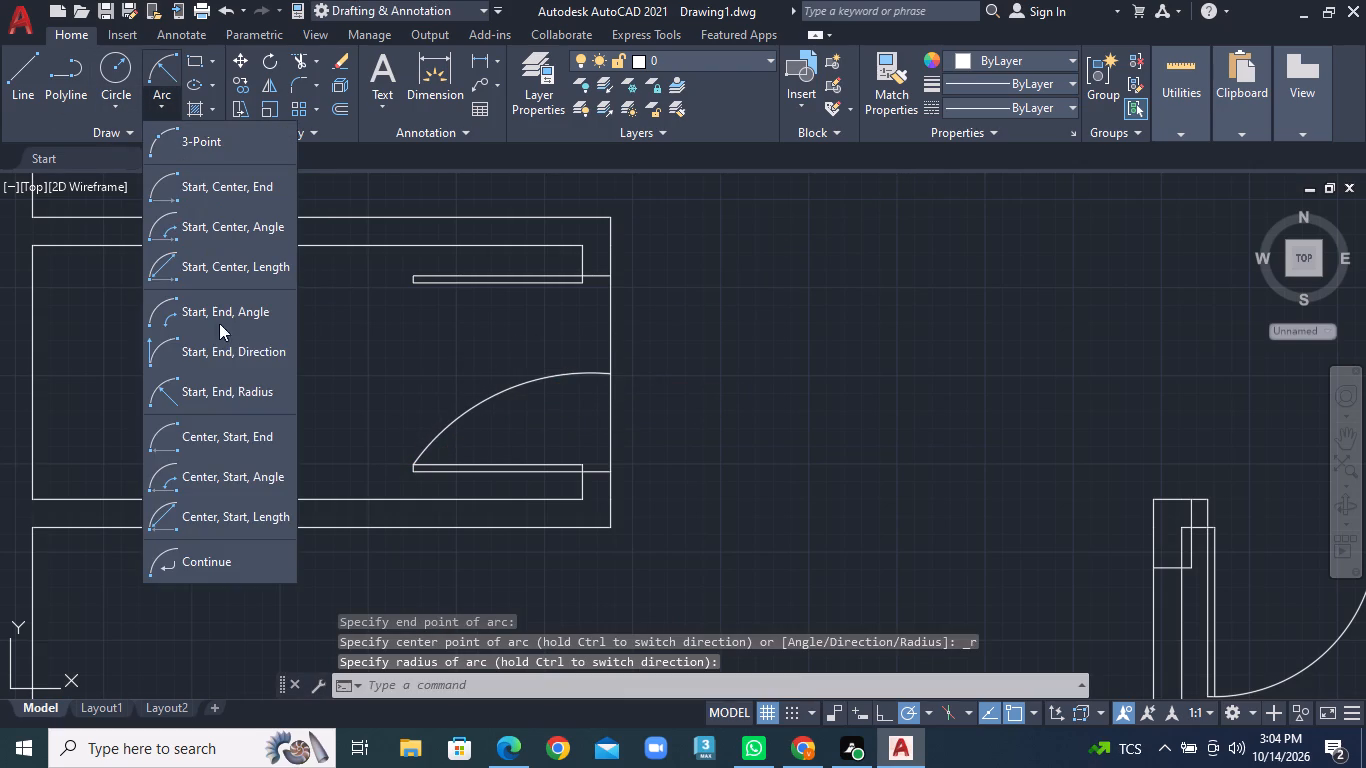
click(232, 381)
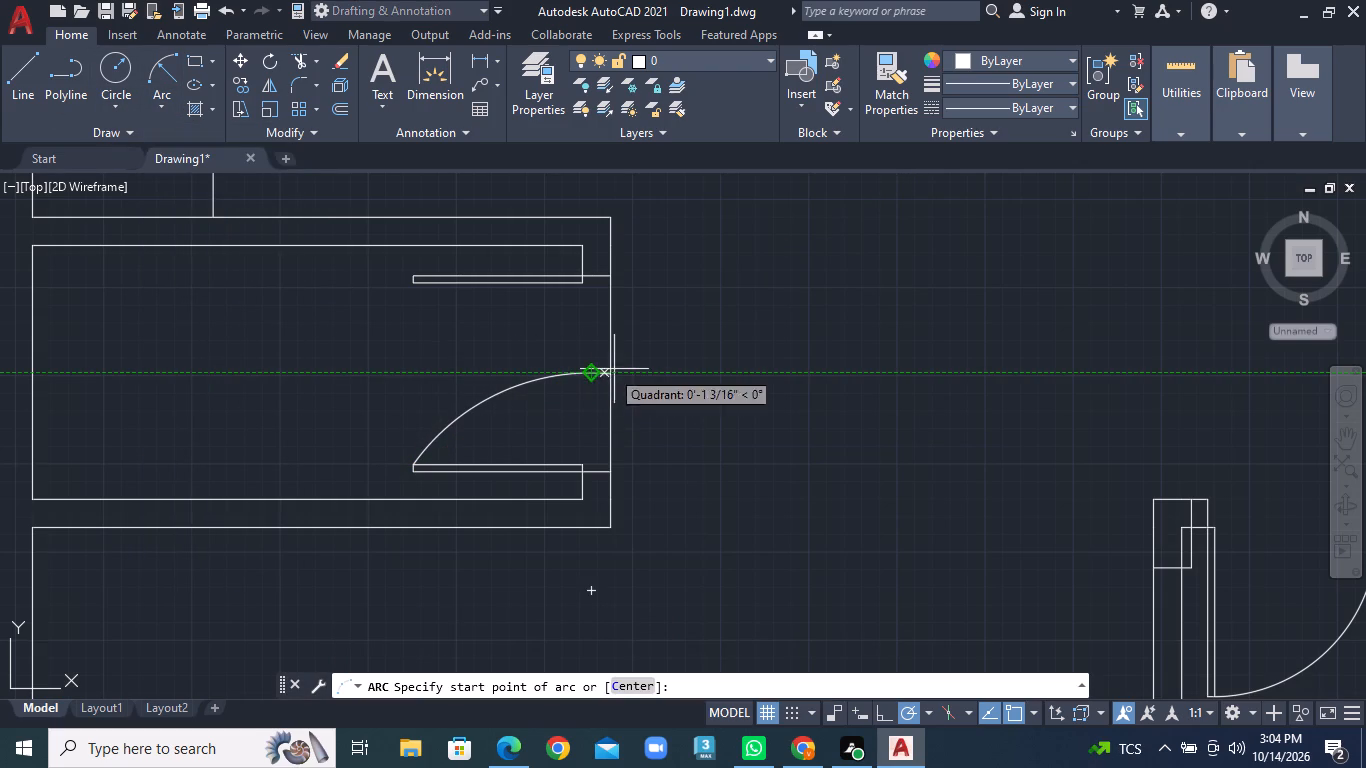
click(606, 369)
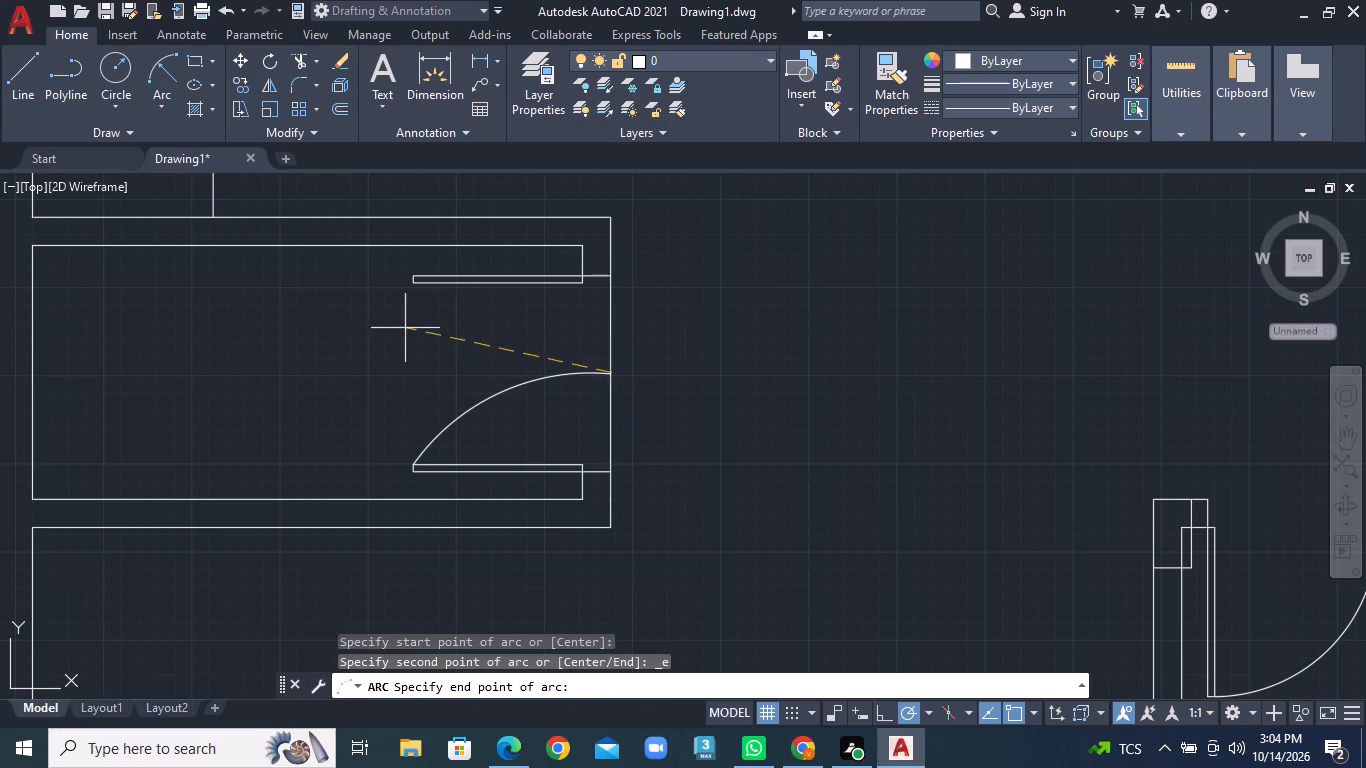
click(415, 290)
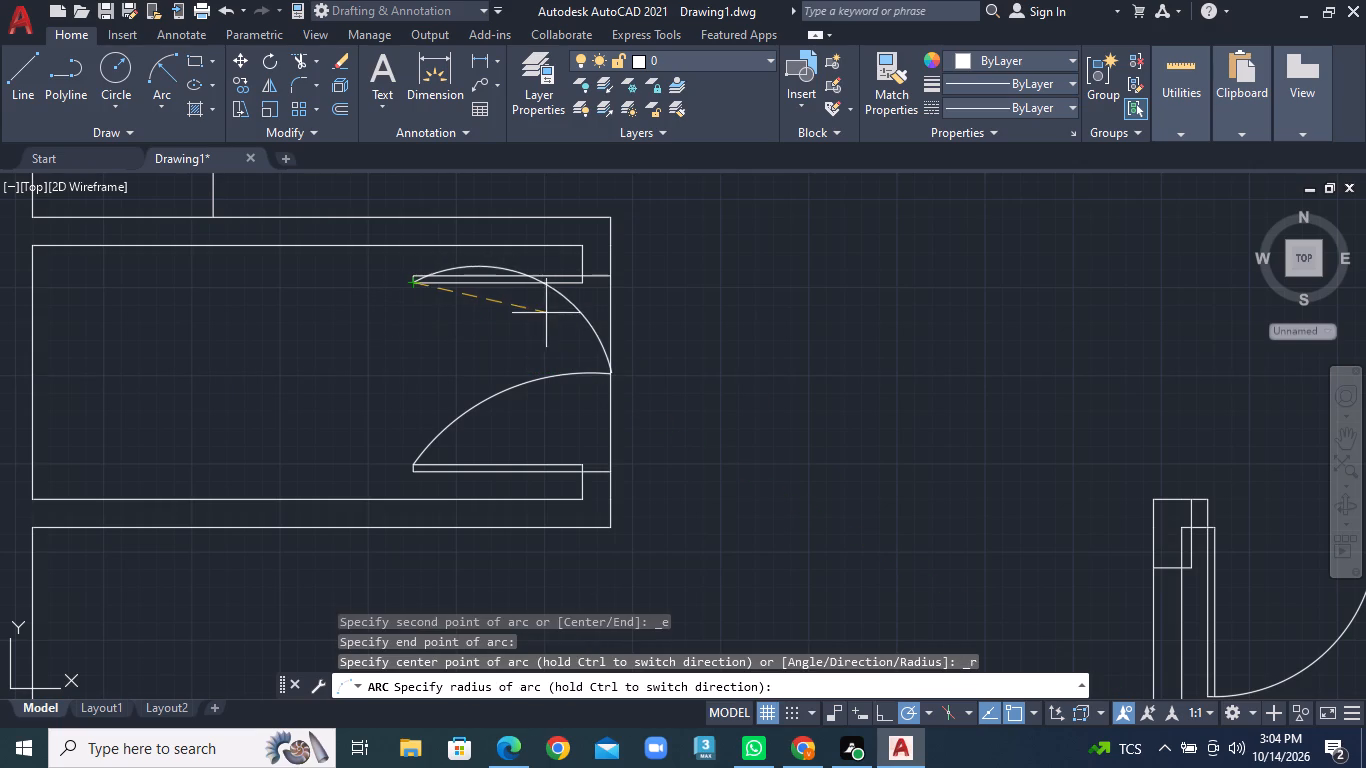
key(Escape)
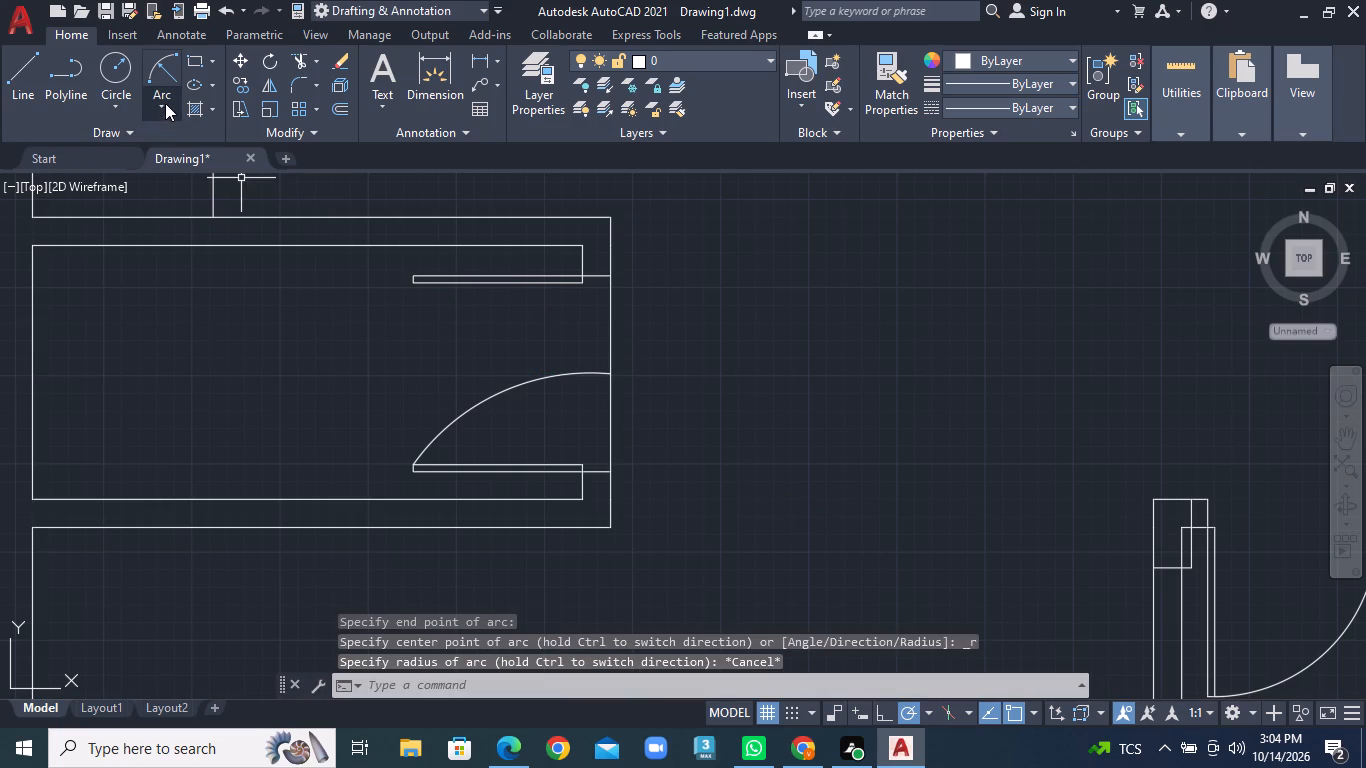
Draw the upper leaf's swing as a Start, End, Radius arc from the leaf's free end to the opening line's midpoint, curving like the lower swing.
click(165, 103)
click(274, 395)
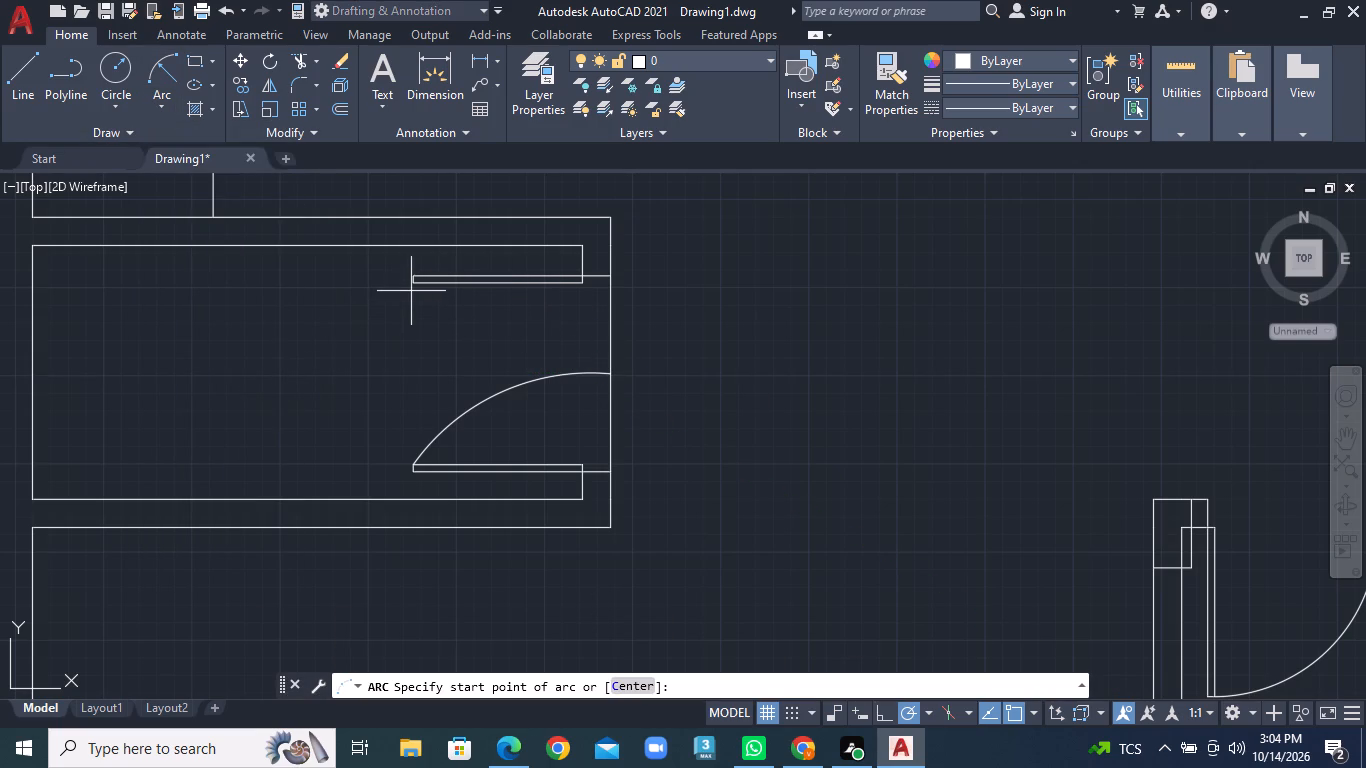
click(411, 289)
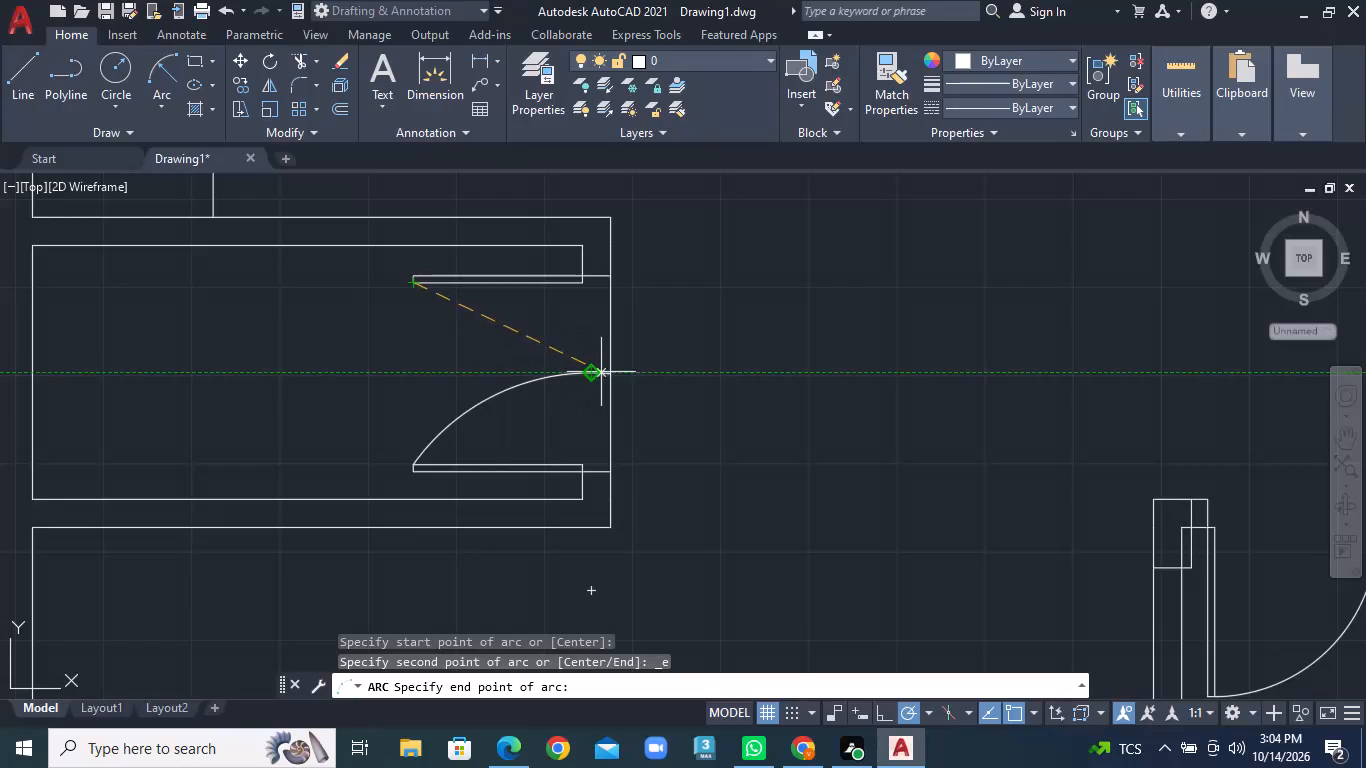
click(617, 372)
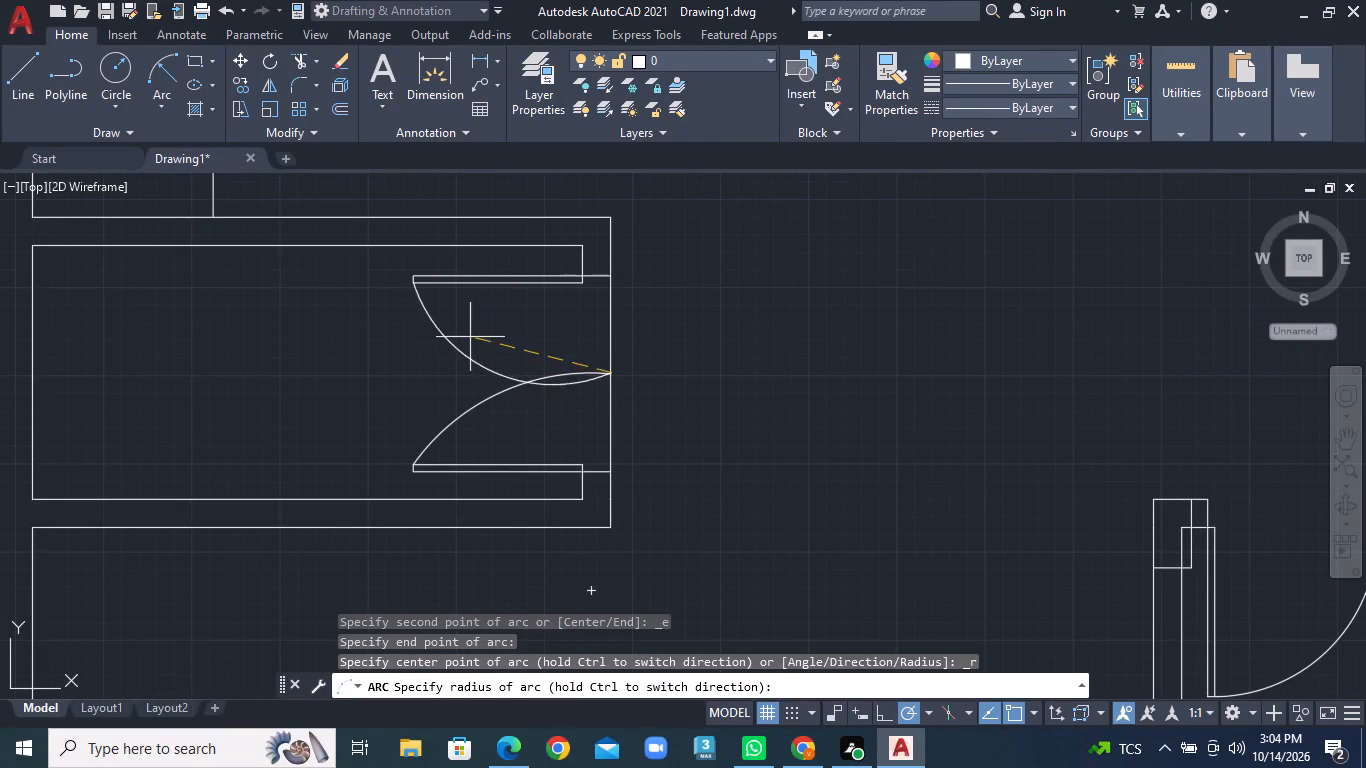
click(393, 318)
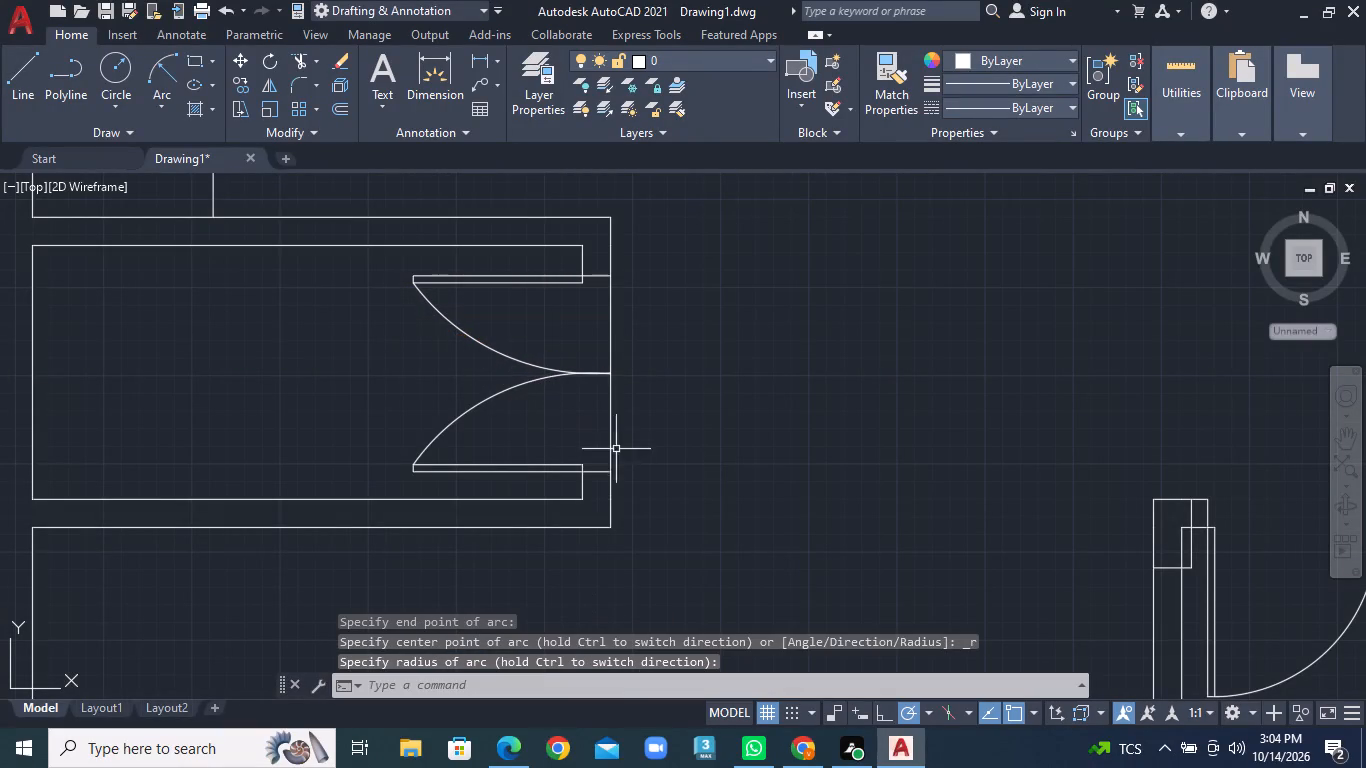
Trim away both halves of the vertical wall line across the double-door opening, above and below where the swing arcs meet.
click(318, 54)
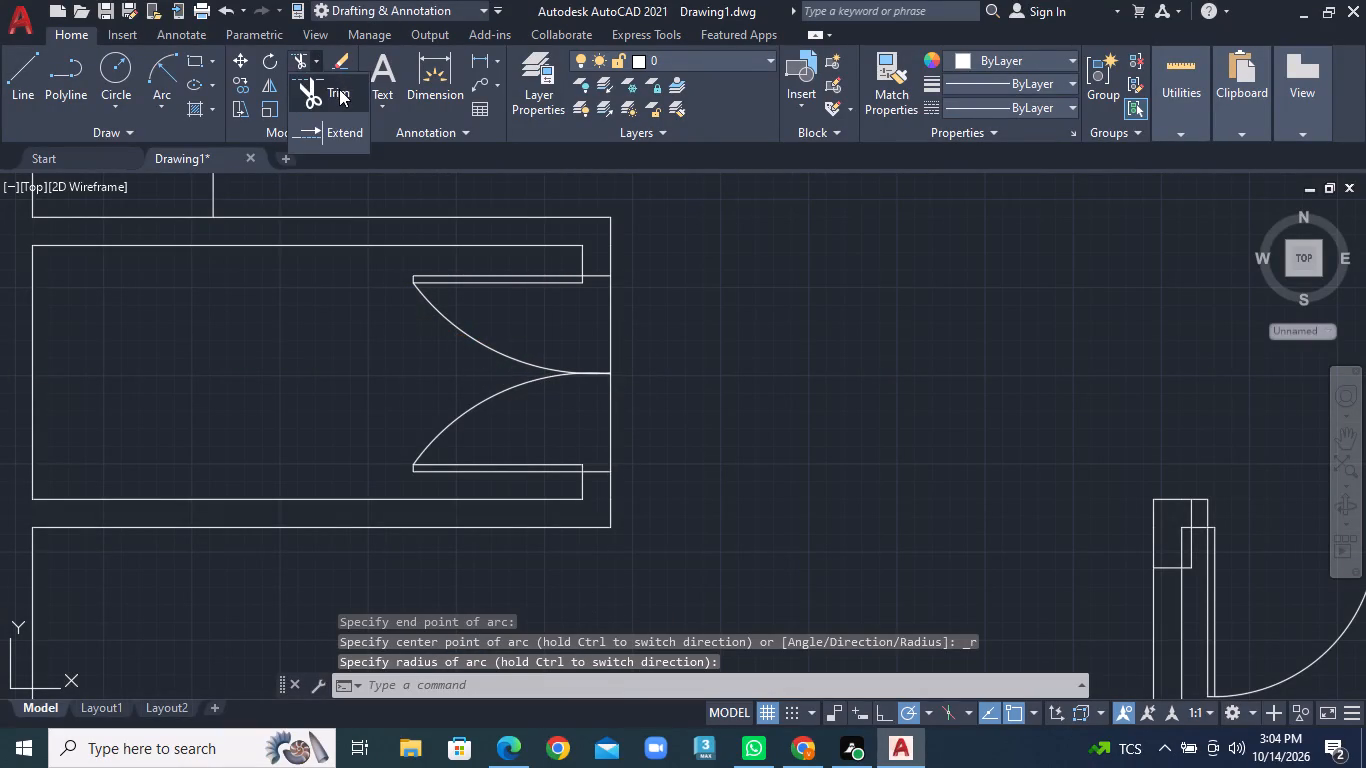
click(339, 89)
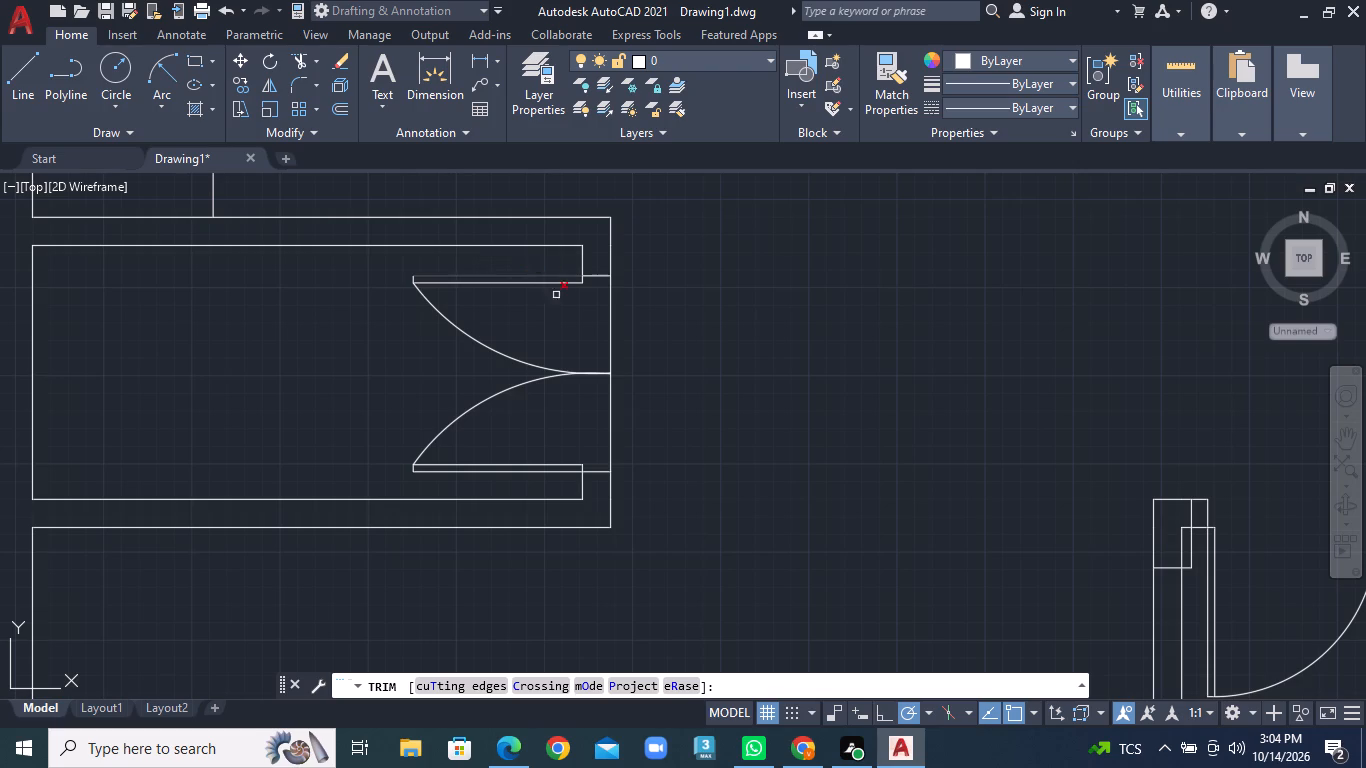
click(602, 327)
click(643, 324)
click(590, 420)
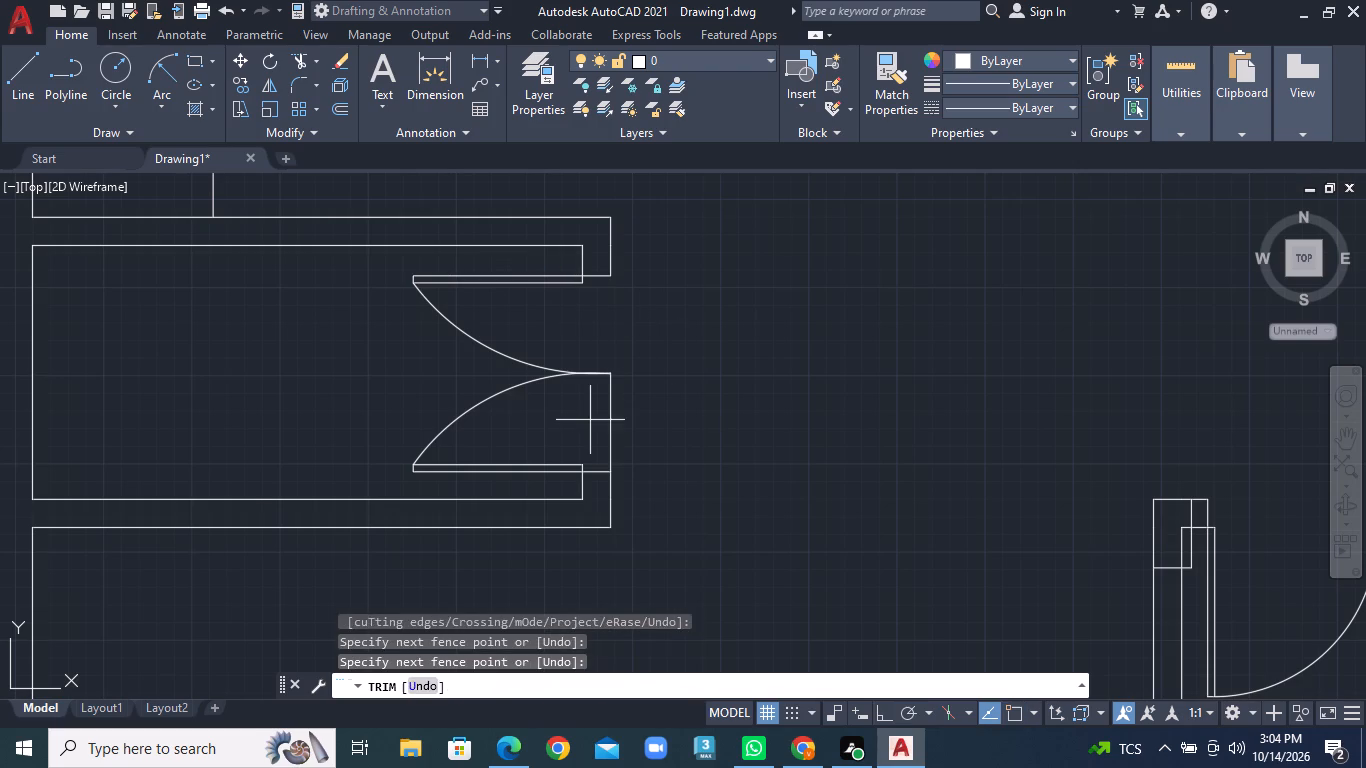
click(671, 421)
Examine the walls around the HALL and CH.BED ROOM, ending at the hall's lower outer corner.
scroll(671, 421, down, 1)
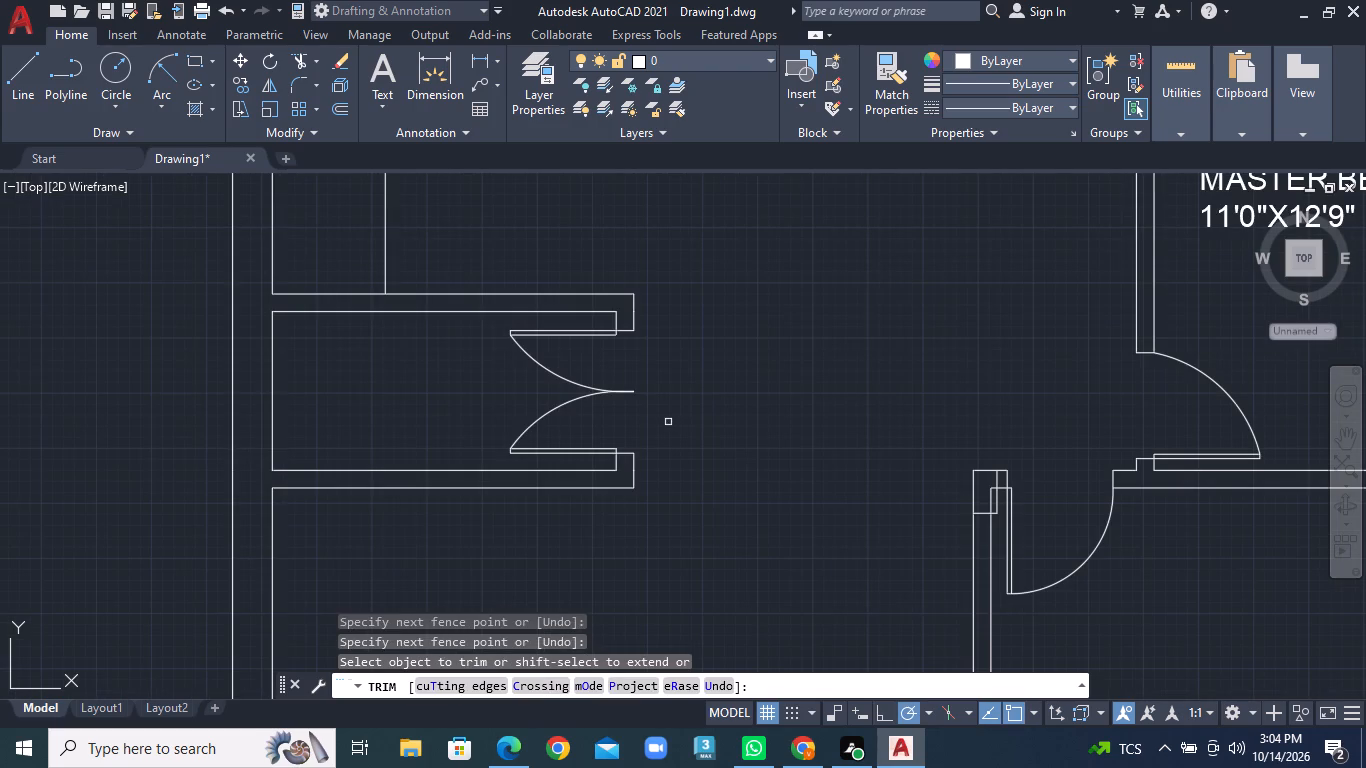
scroll(611, 413, down, 1)
middle_drag(646, 445, 498, 339)
scroll(564, 454, down, 1)
middle_drag(544, 505, 529, 424)
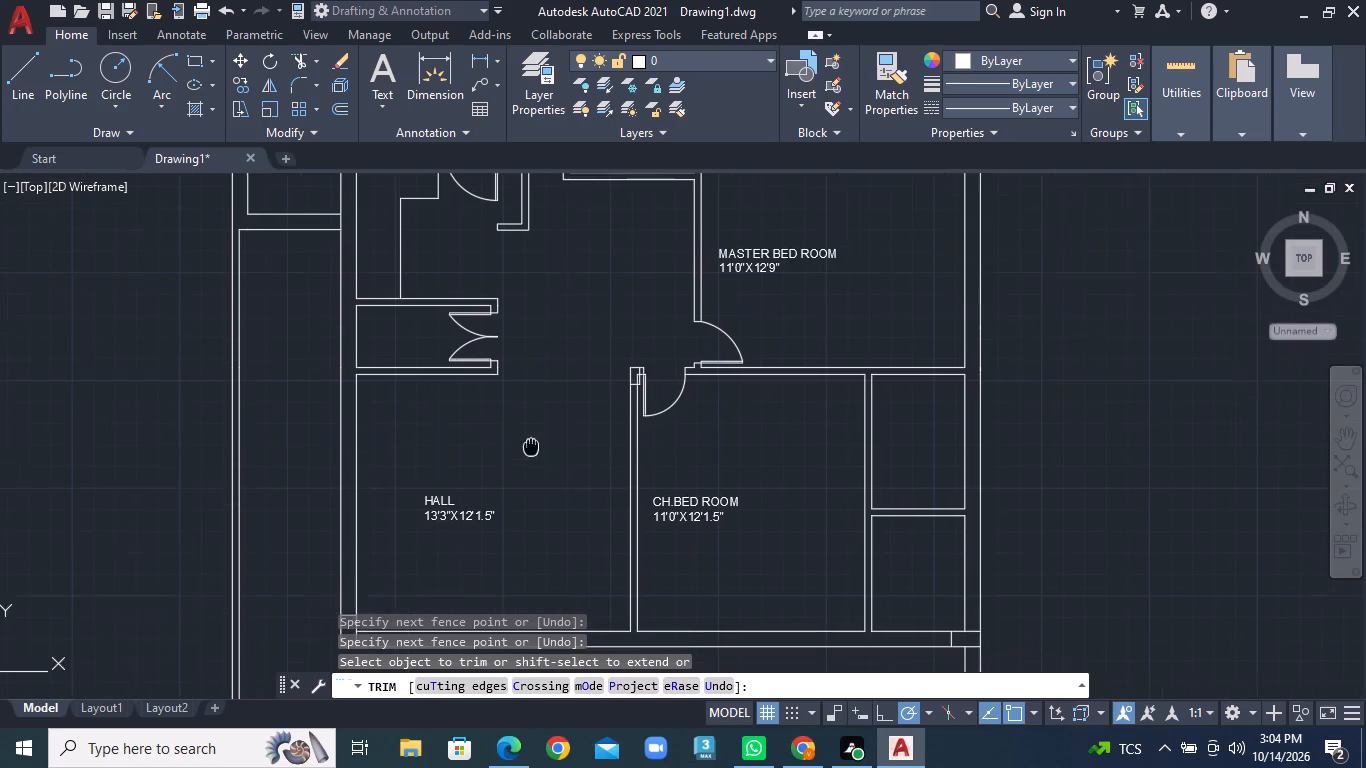
middle_drag(529, 424, 515, 317)
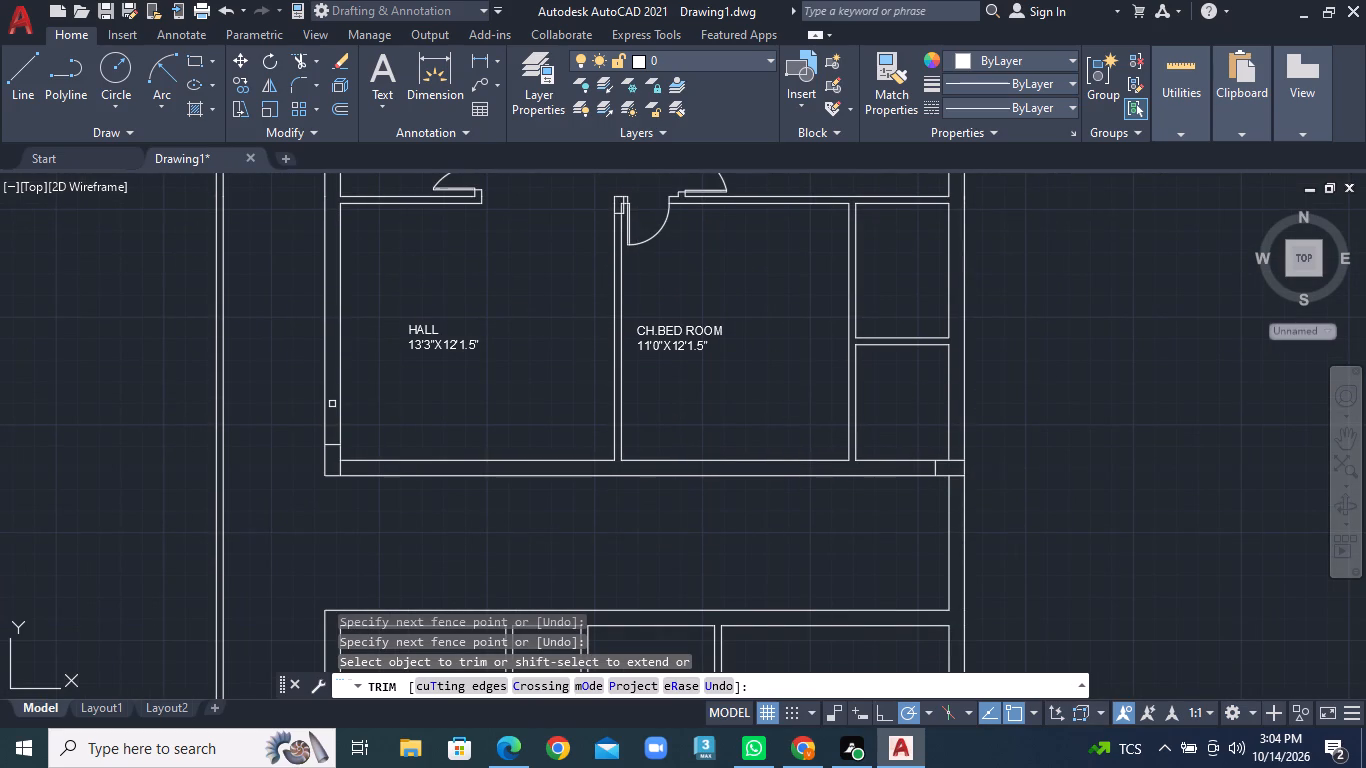
scroll(319, 403, up, 1)
middle_drag(324, 409, 341, 348)
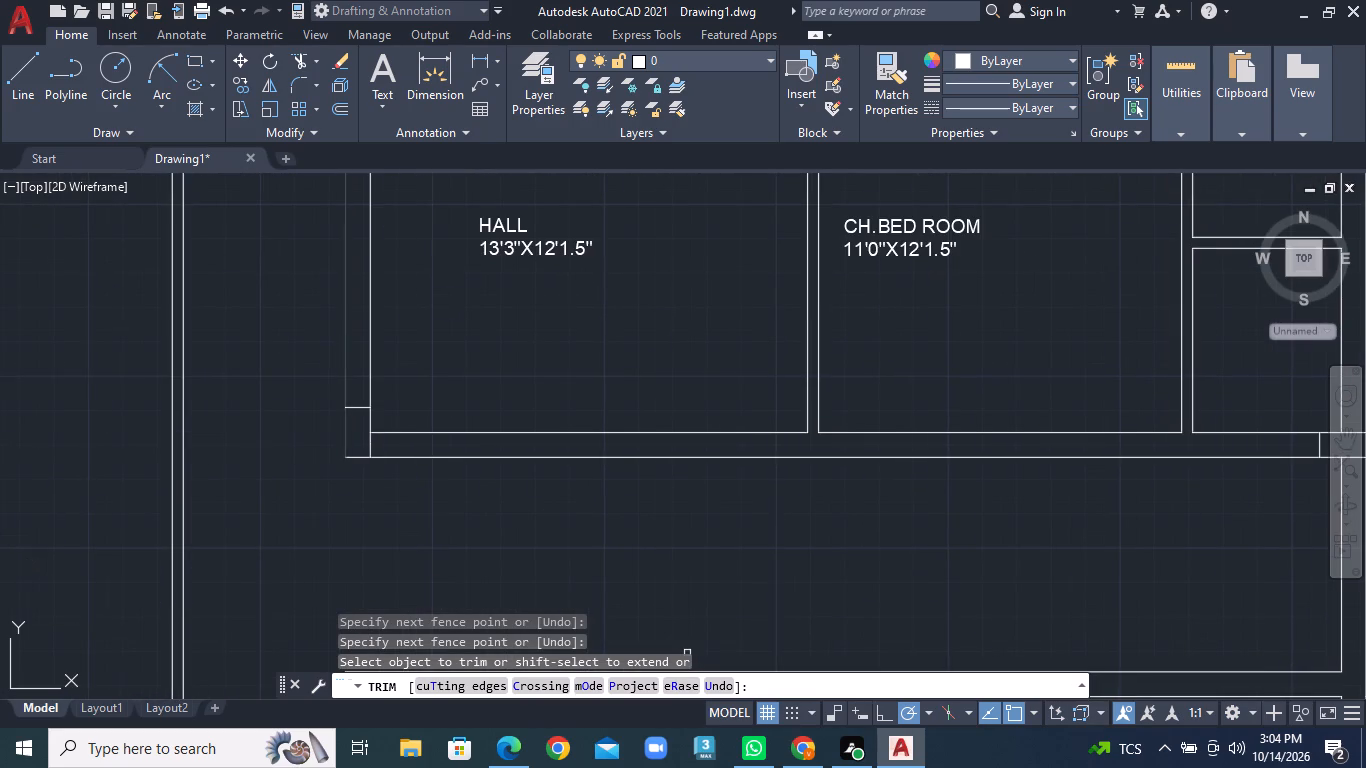
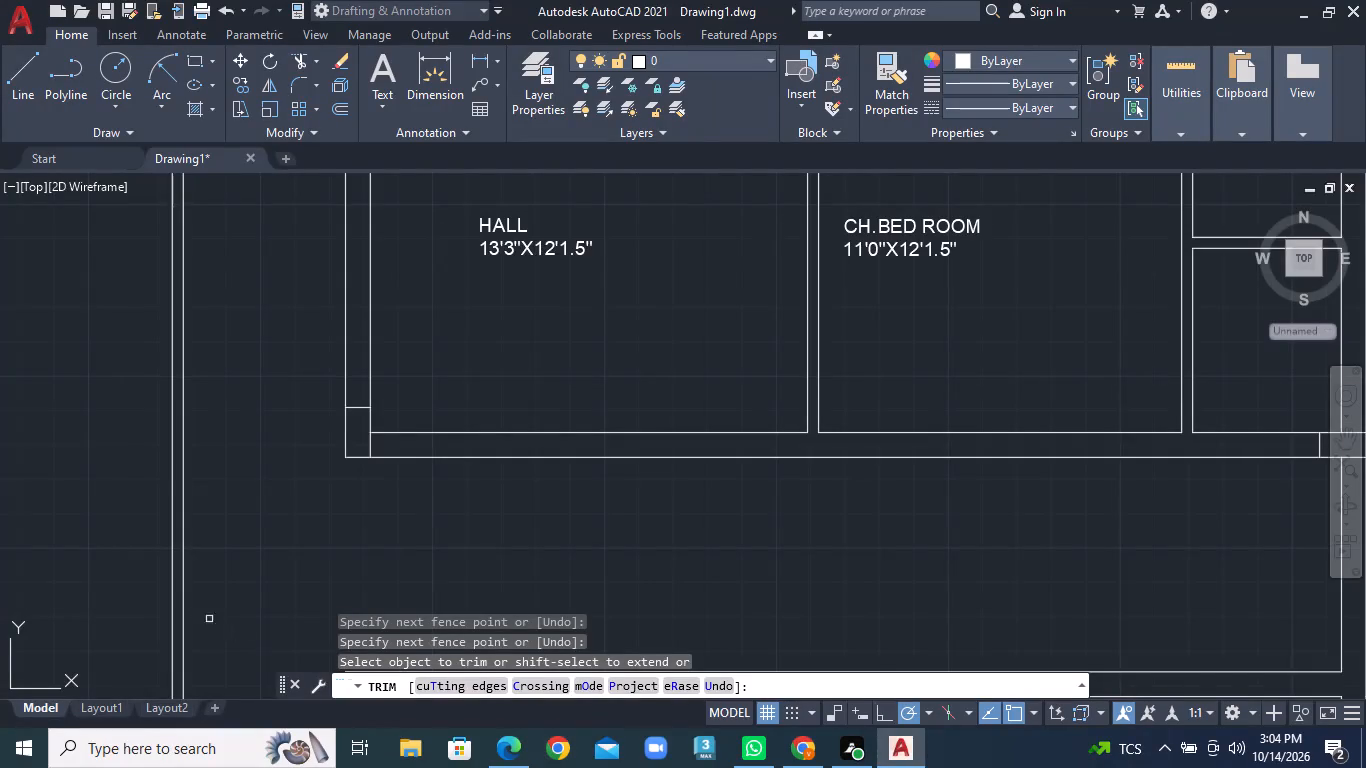
Draw a horizontal line across the hall's outer side wall, a little above the existing cross line near the lower corner.
click(15, 104)
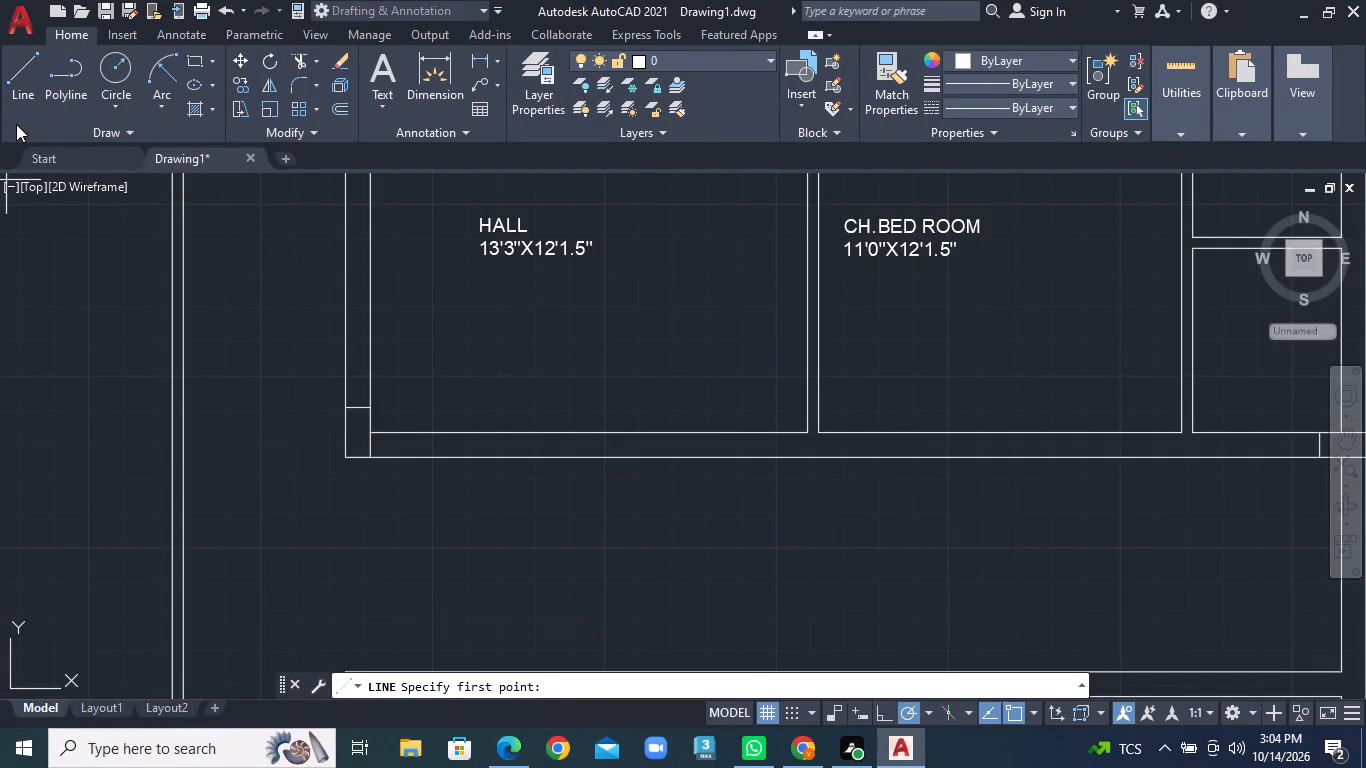
click(346, 376)
click(374, 376)
right_click(374, 376)
click(421, 387)
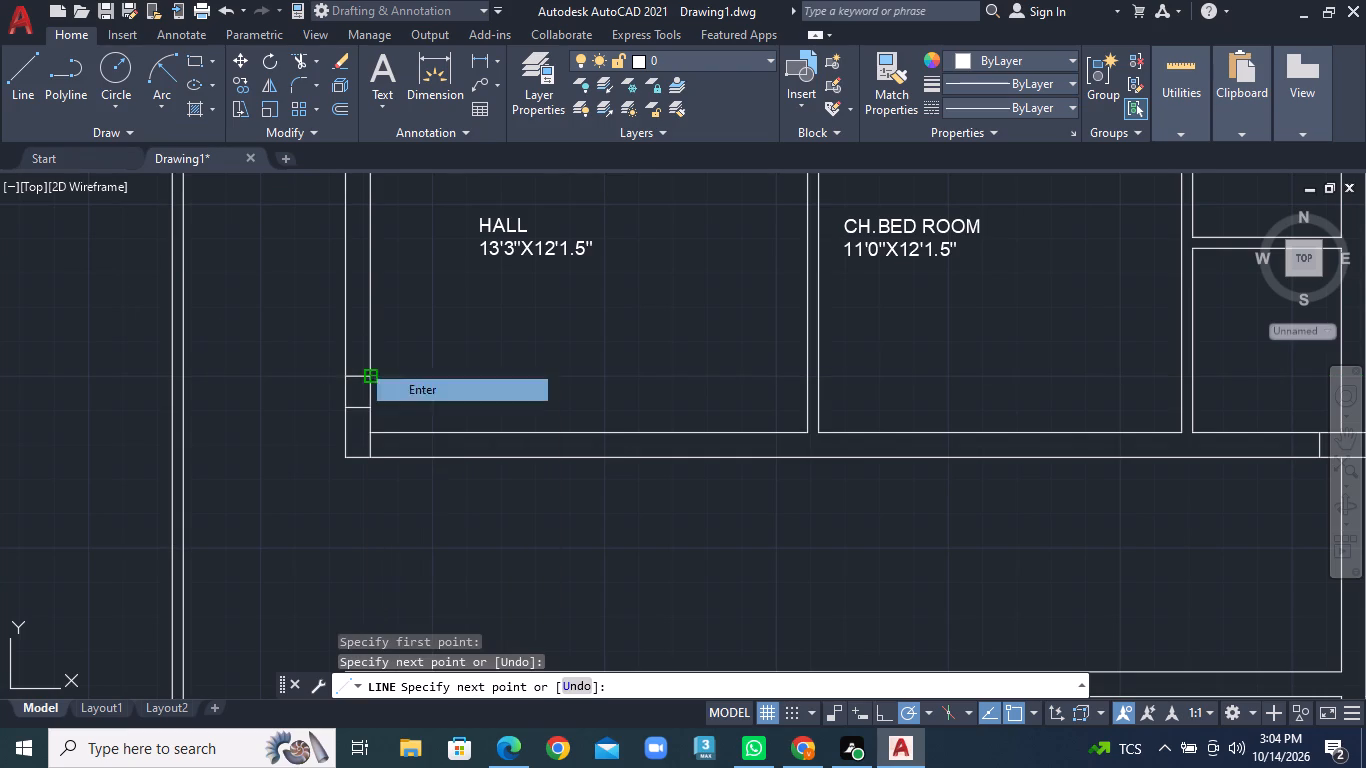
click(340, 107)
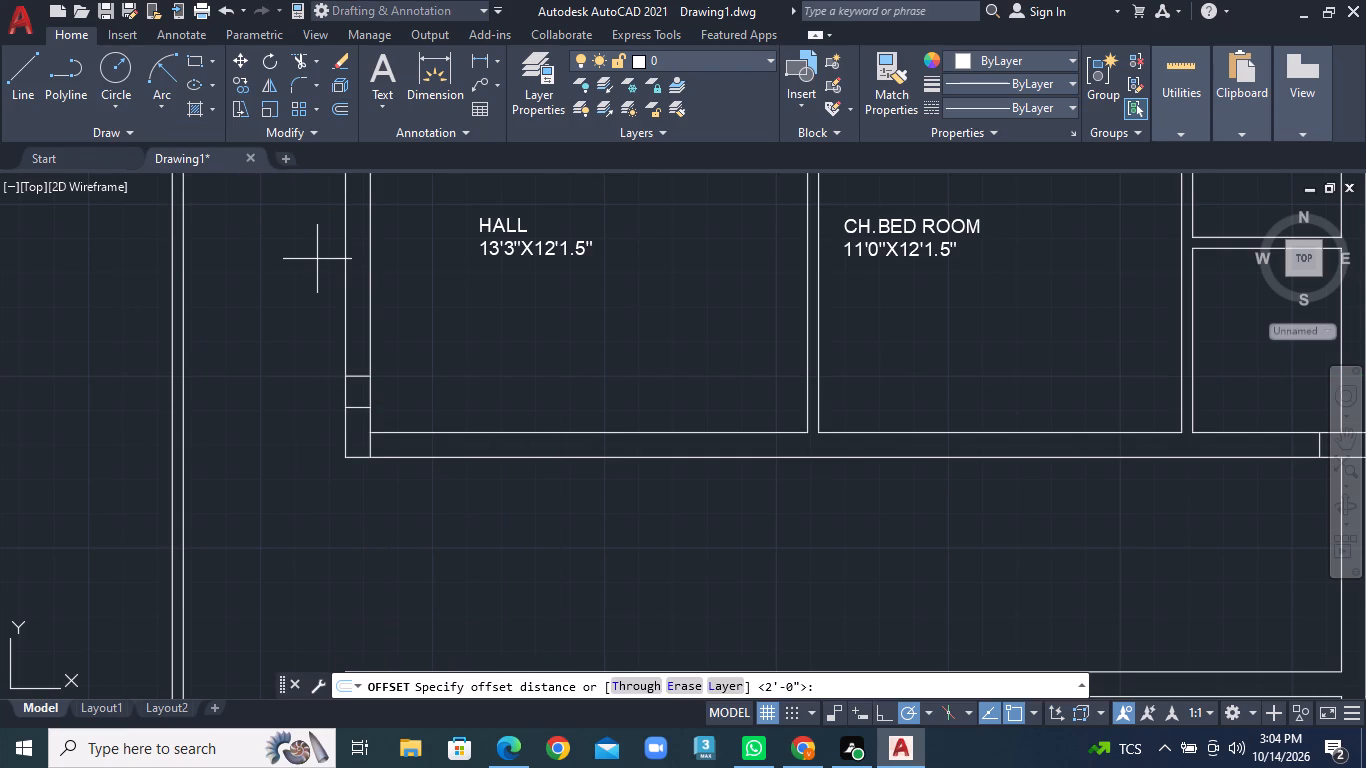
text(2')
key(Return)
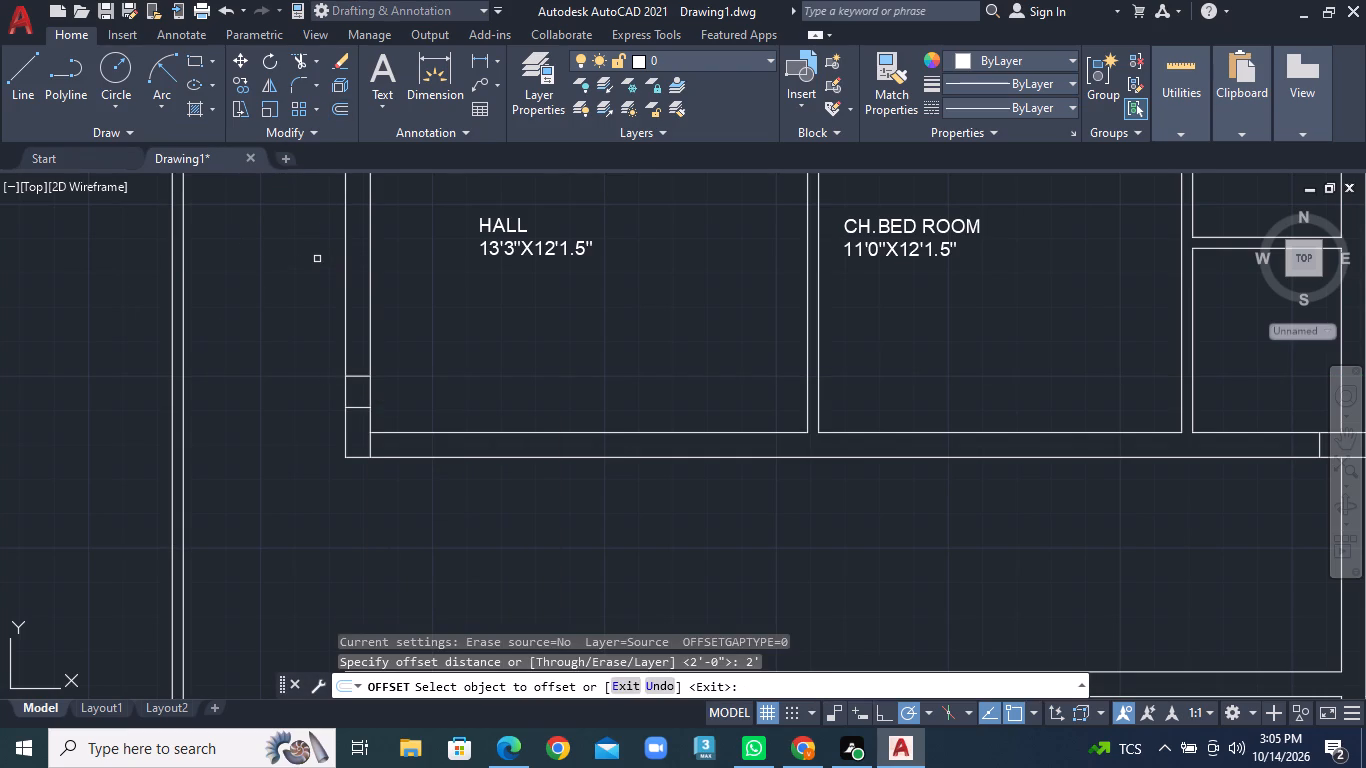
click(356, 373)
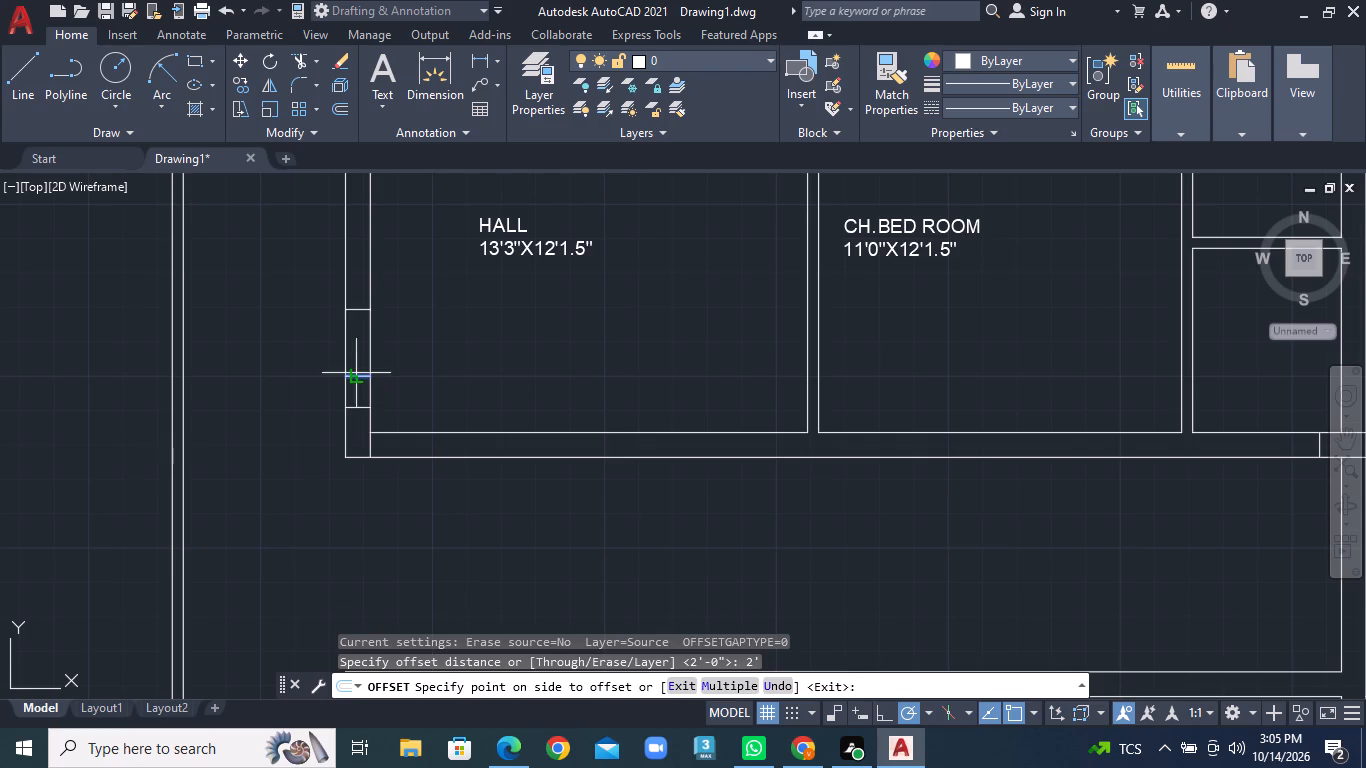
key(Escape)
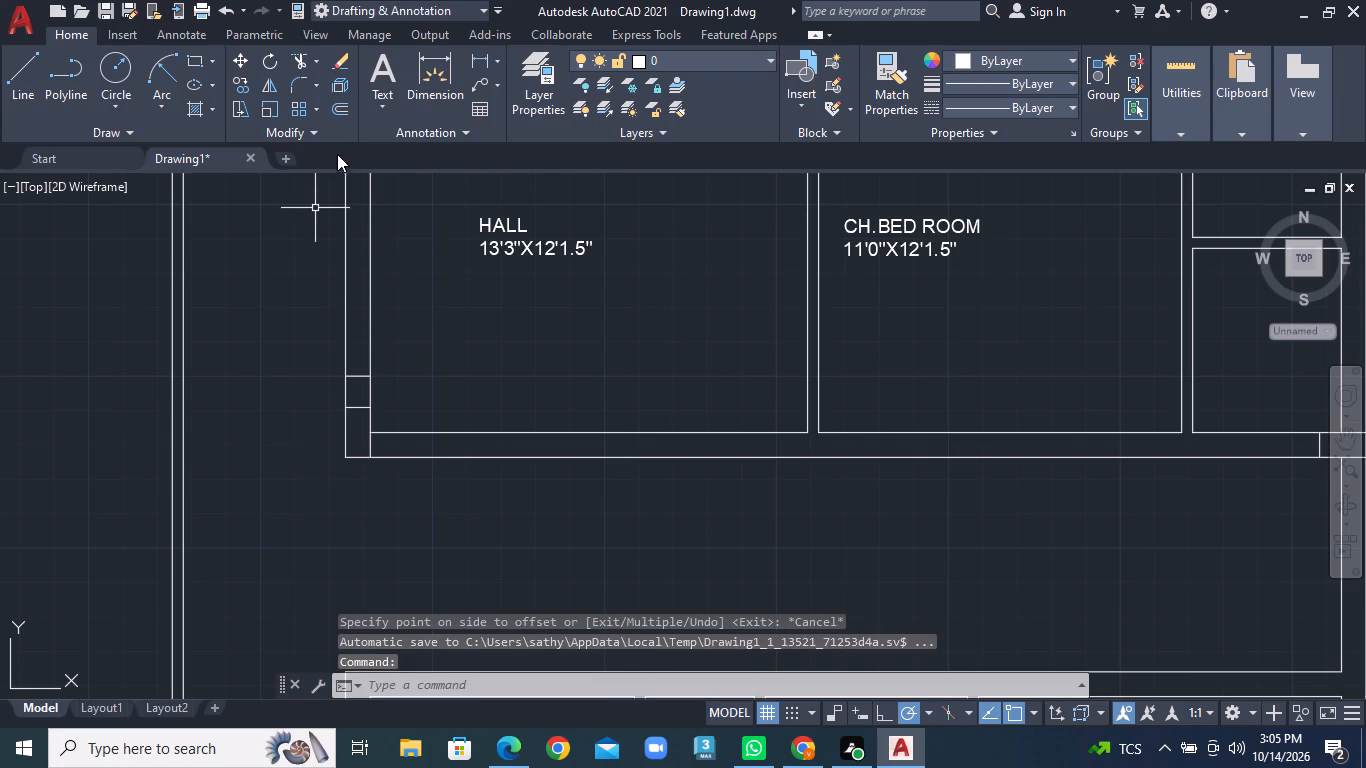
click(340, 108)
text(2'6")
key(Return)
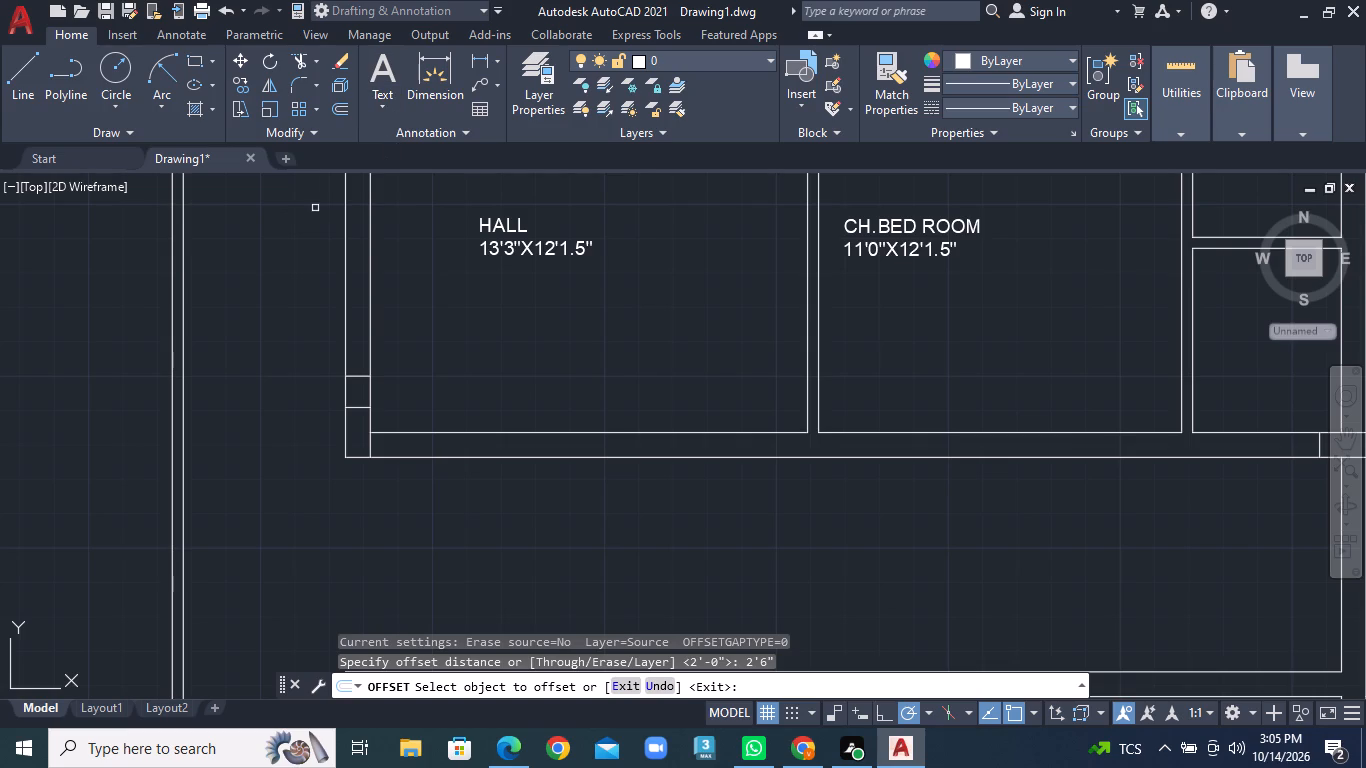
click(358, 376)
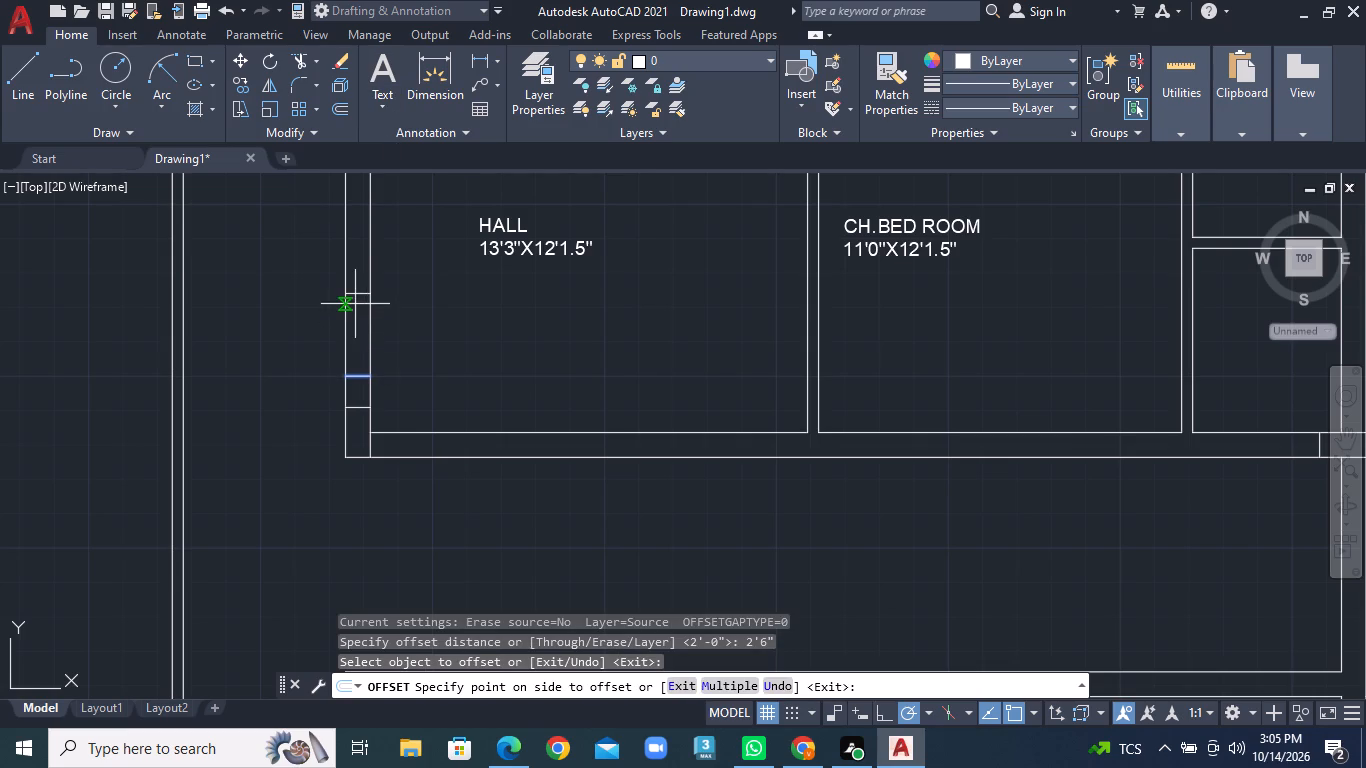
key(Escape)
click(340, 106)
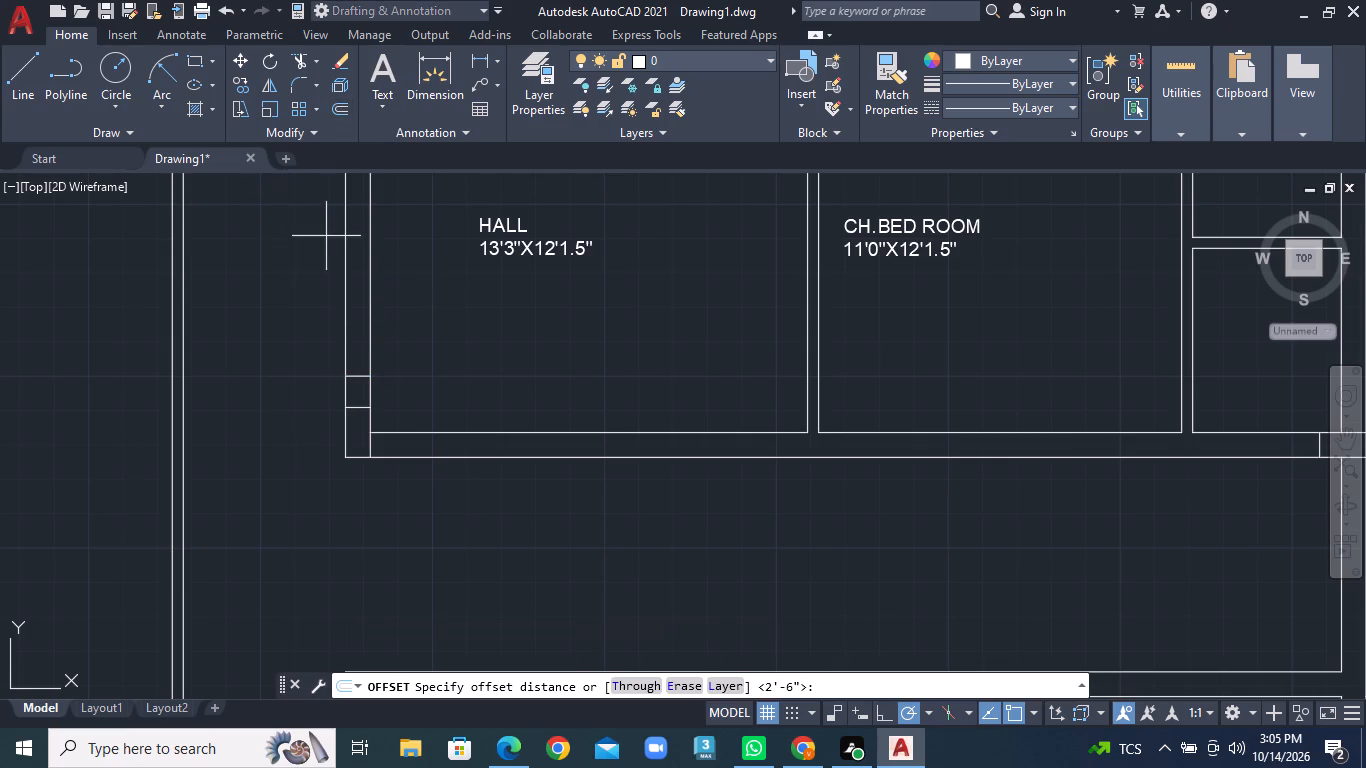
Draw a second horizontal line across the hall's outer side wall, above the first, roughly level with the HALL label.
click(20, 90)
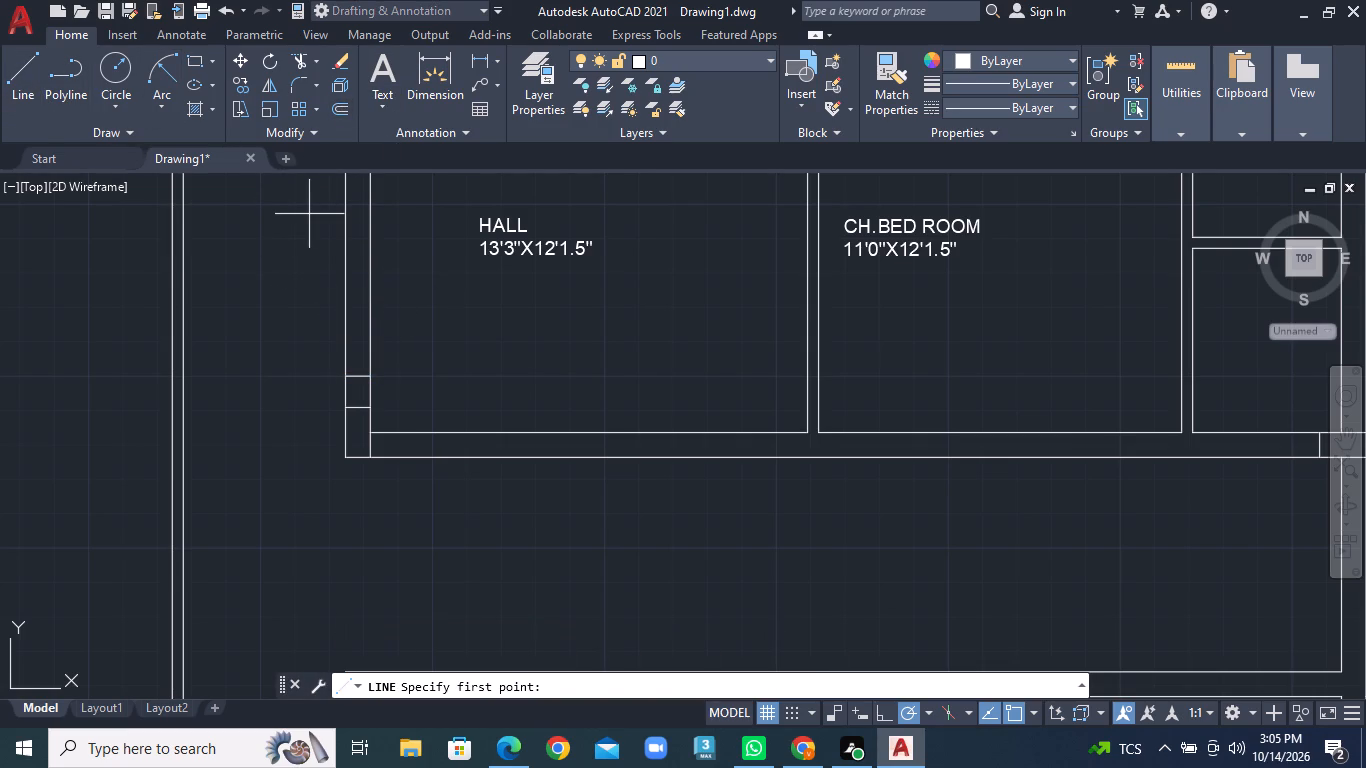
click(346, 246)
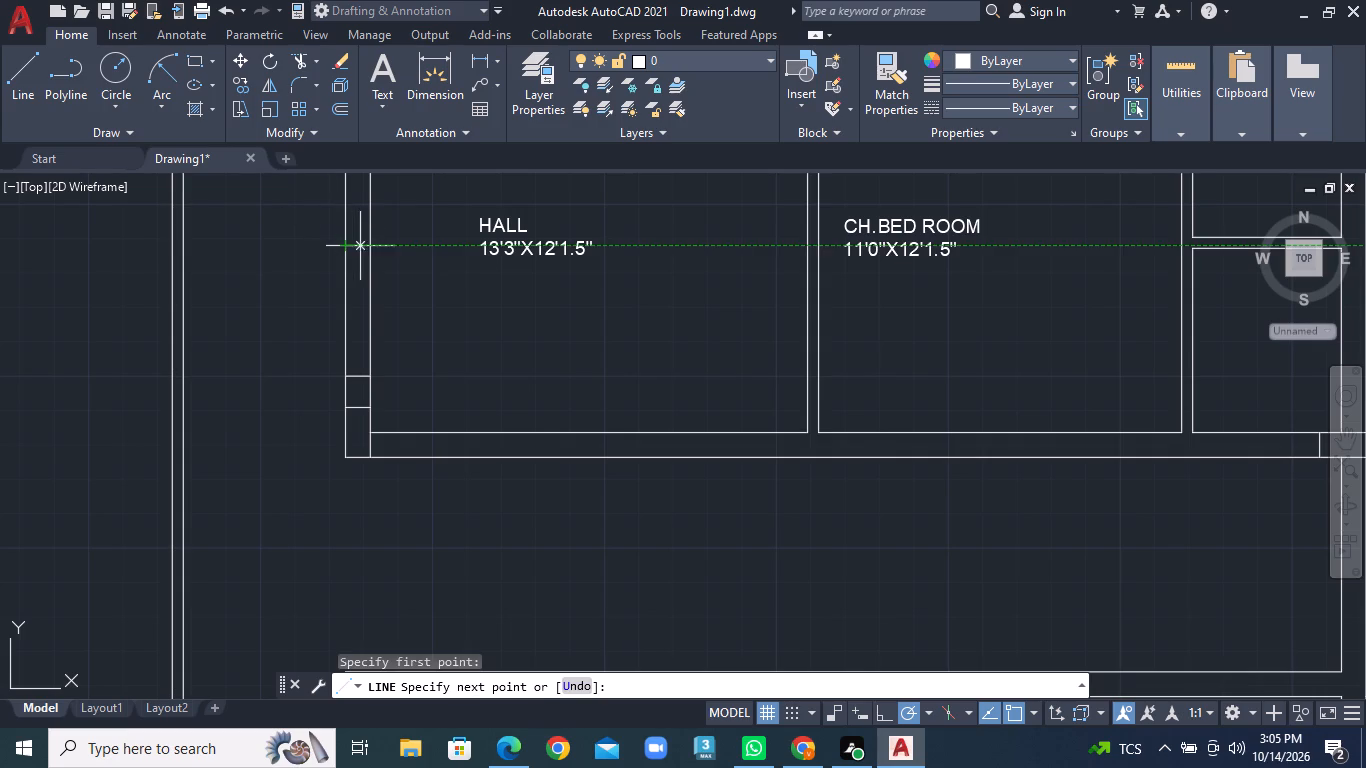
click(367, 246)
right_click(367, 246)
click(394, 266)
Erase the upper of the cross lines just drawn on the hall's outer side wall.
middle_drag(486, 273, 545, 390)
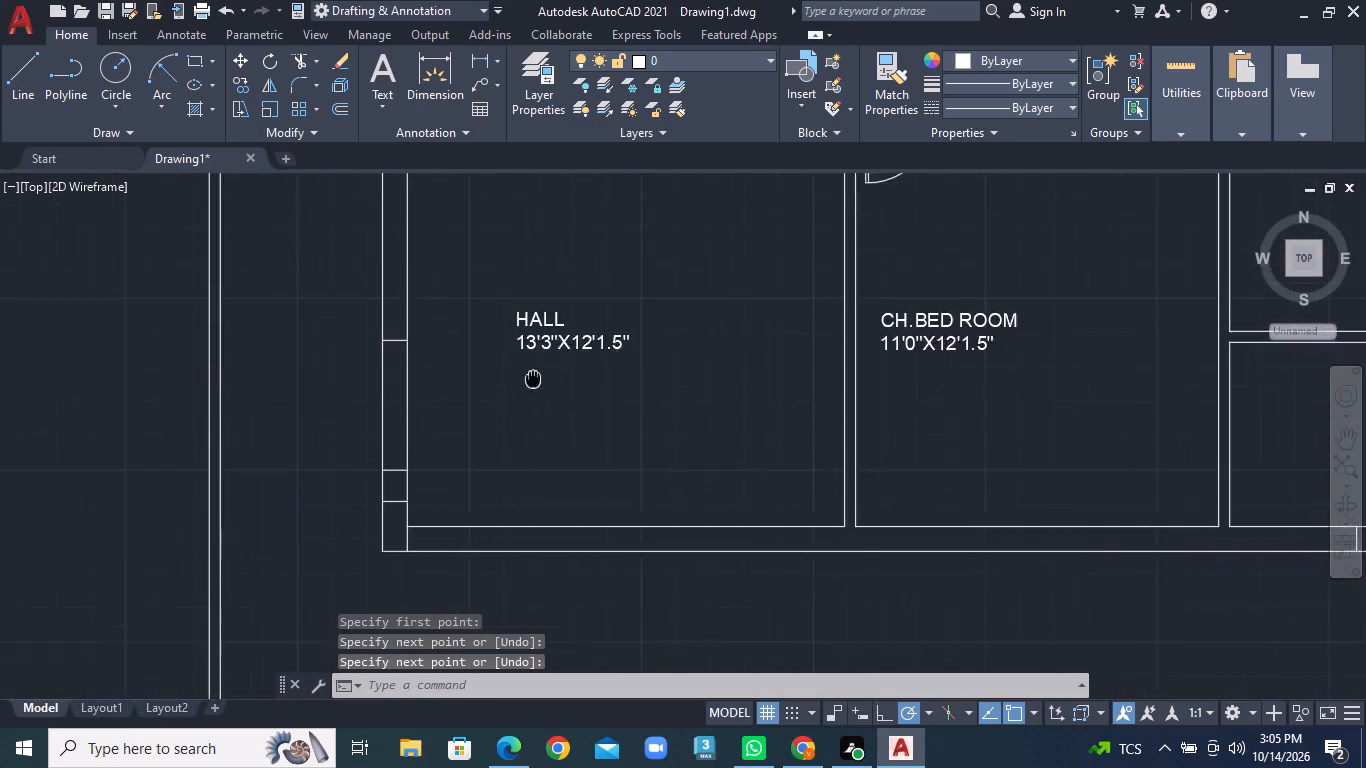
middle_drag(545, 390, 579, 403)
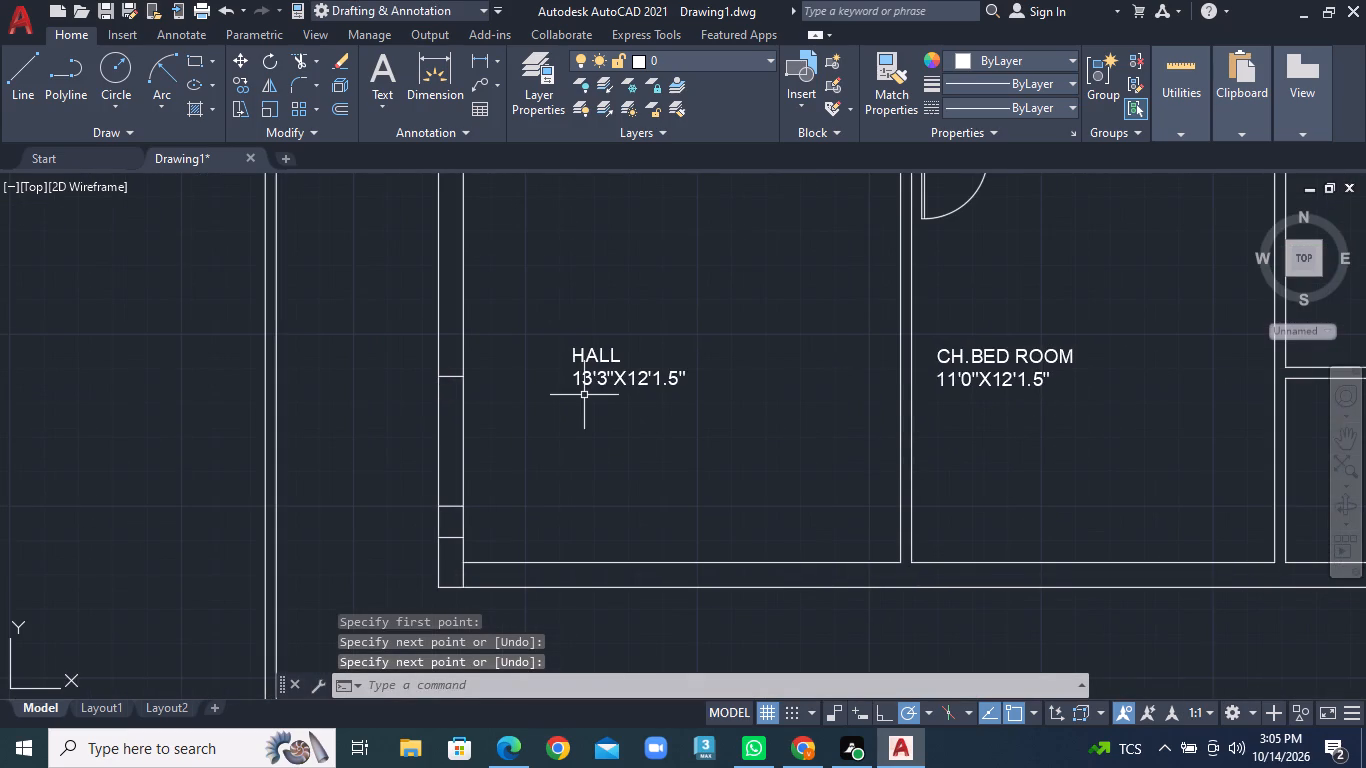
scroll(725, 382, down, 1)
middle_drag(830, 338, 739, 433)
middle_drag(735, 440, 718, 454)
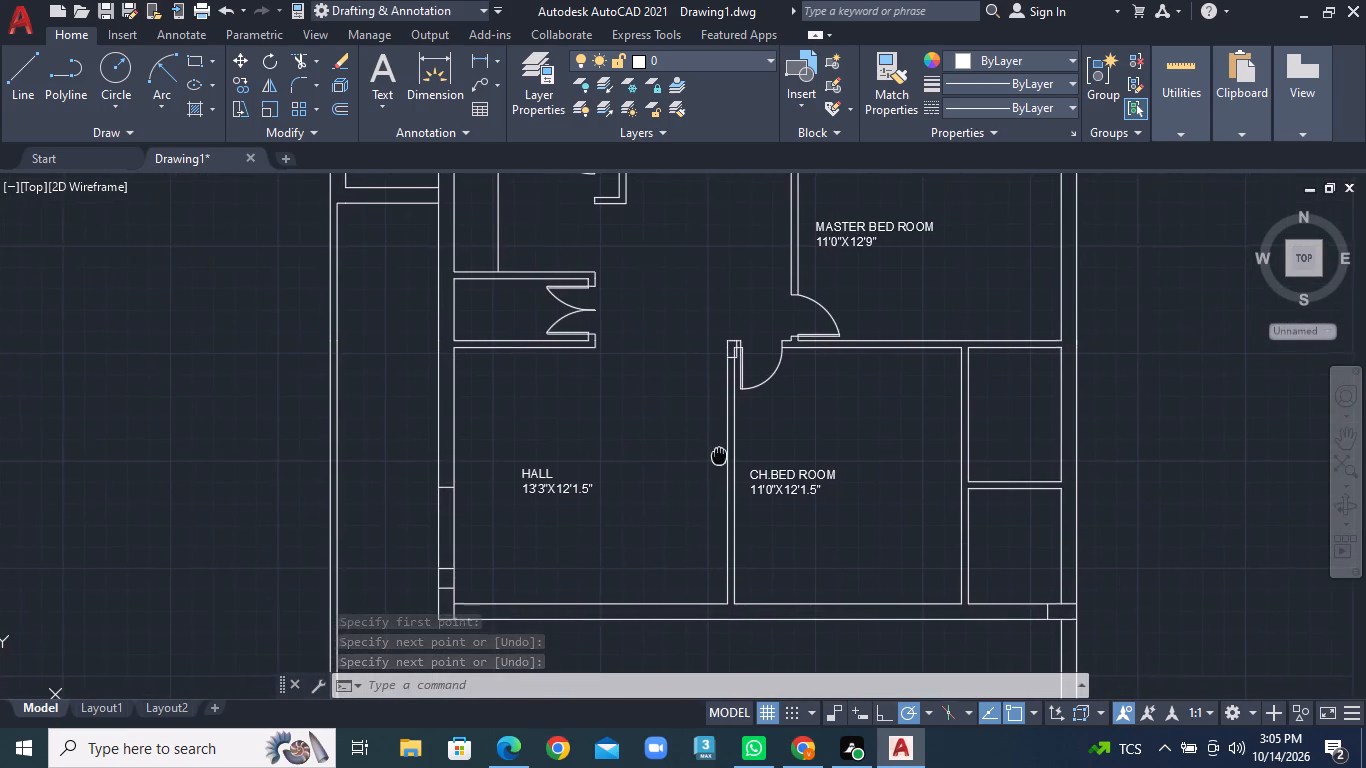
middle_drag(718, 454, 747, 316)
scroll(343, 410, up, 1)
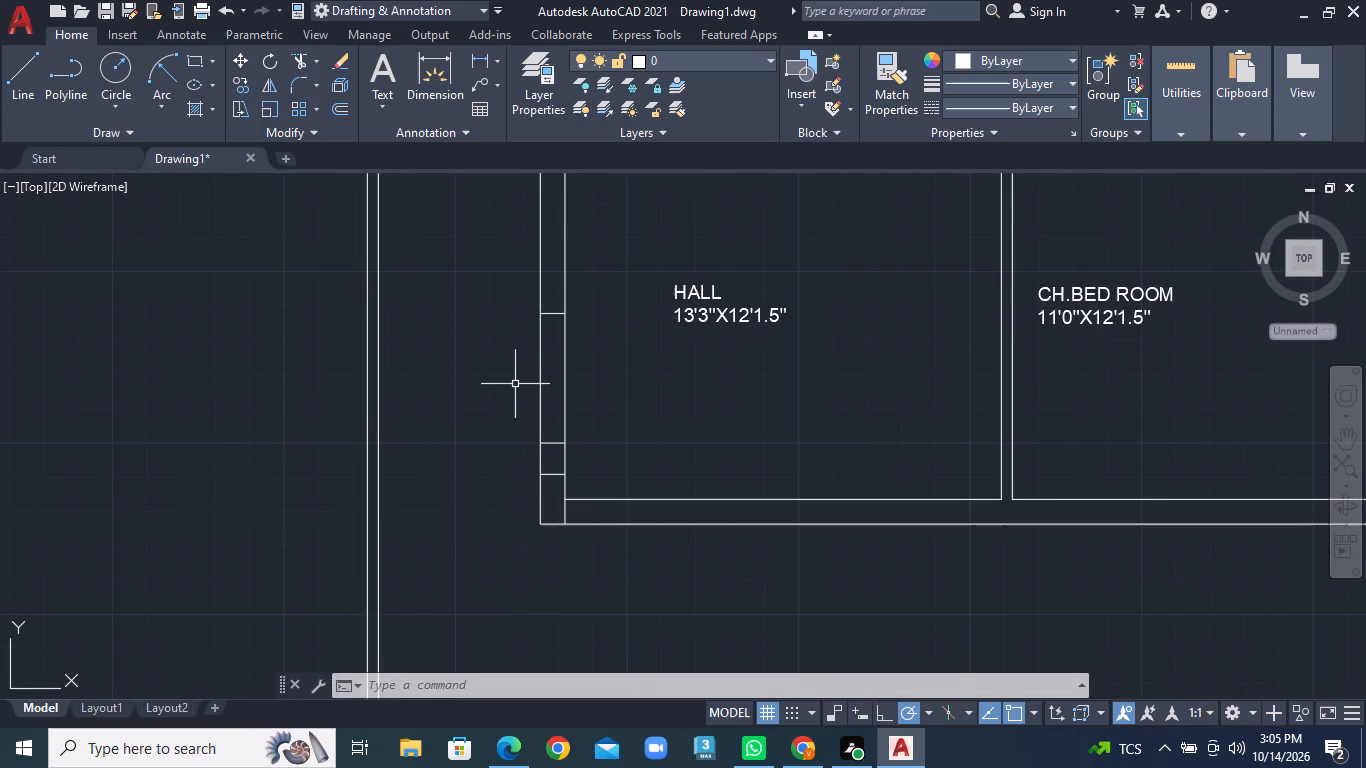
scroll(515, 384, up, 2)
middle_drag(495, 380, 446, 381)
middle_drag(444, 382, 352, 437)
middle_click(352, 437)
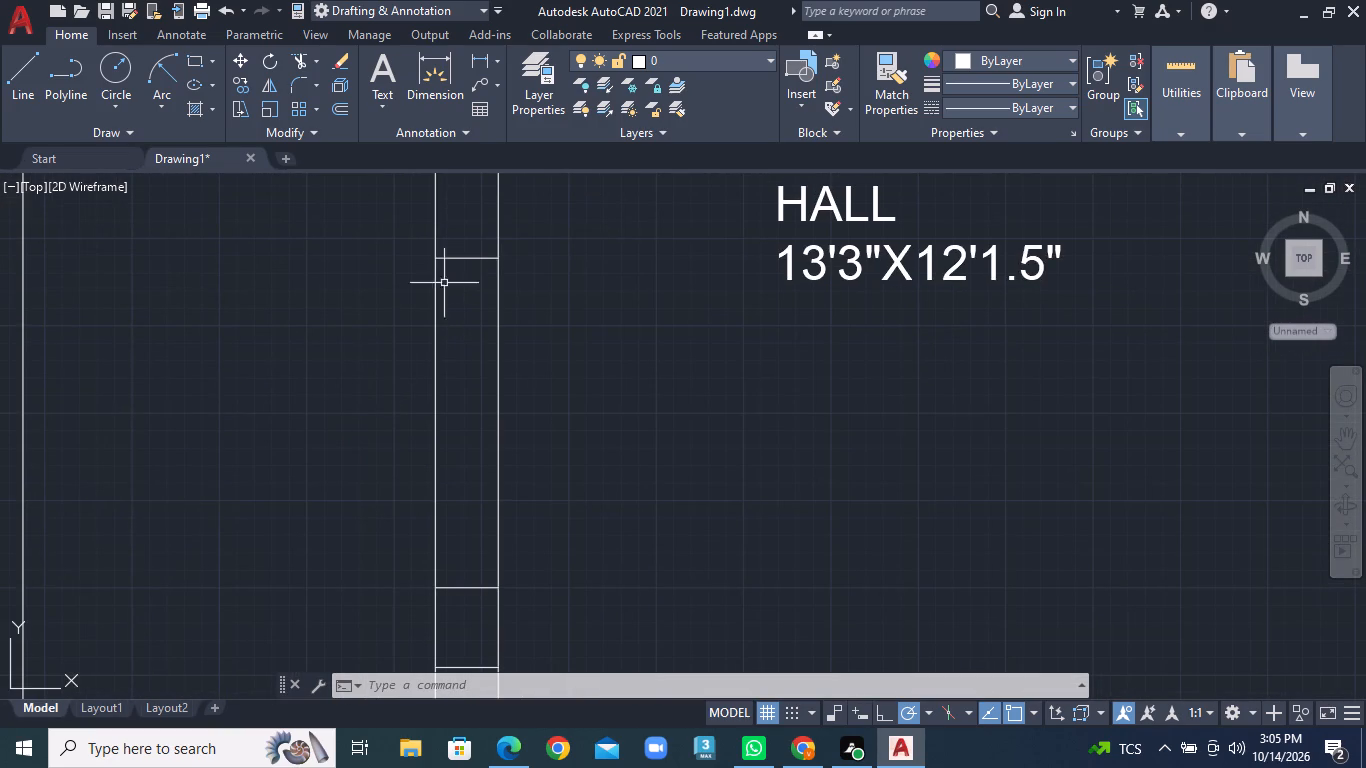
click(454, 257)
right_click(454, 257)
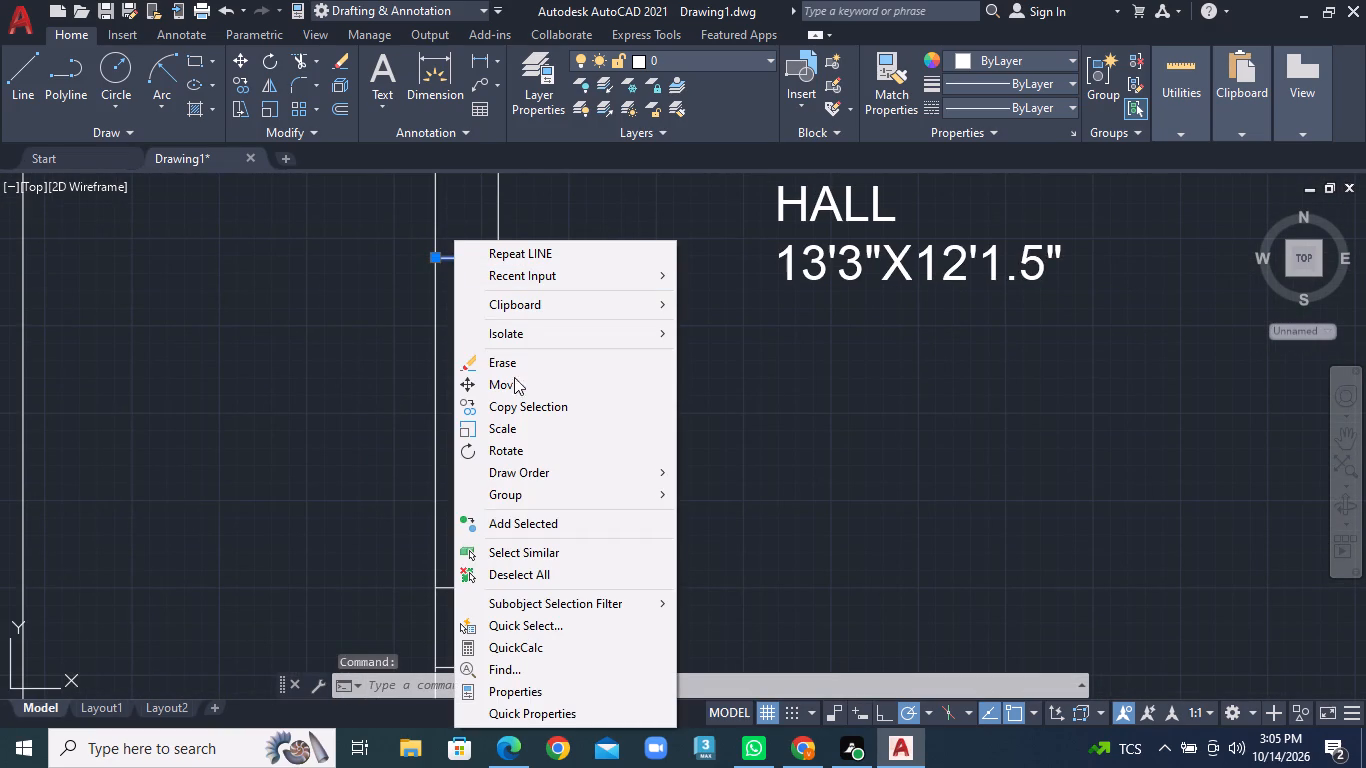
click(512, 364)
Draw a replacement cross line slightly higher, from just outside the outer wall face to the inner wall face.
click(27, 82)
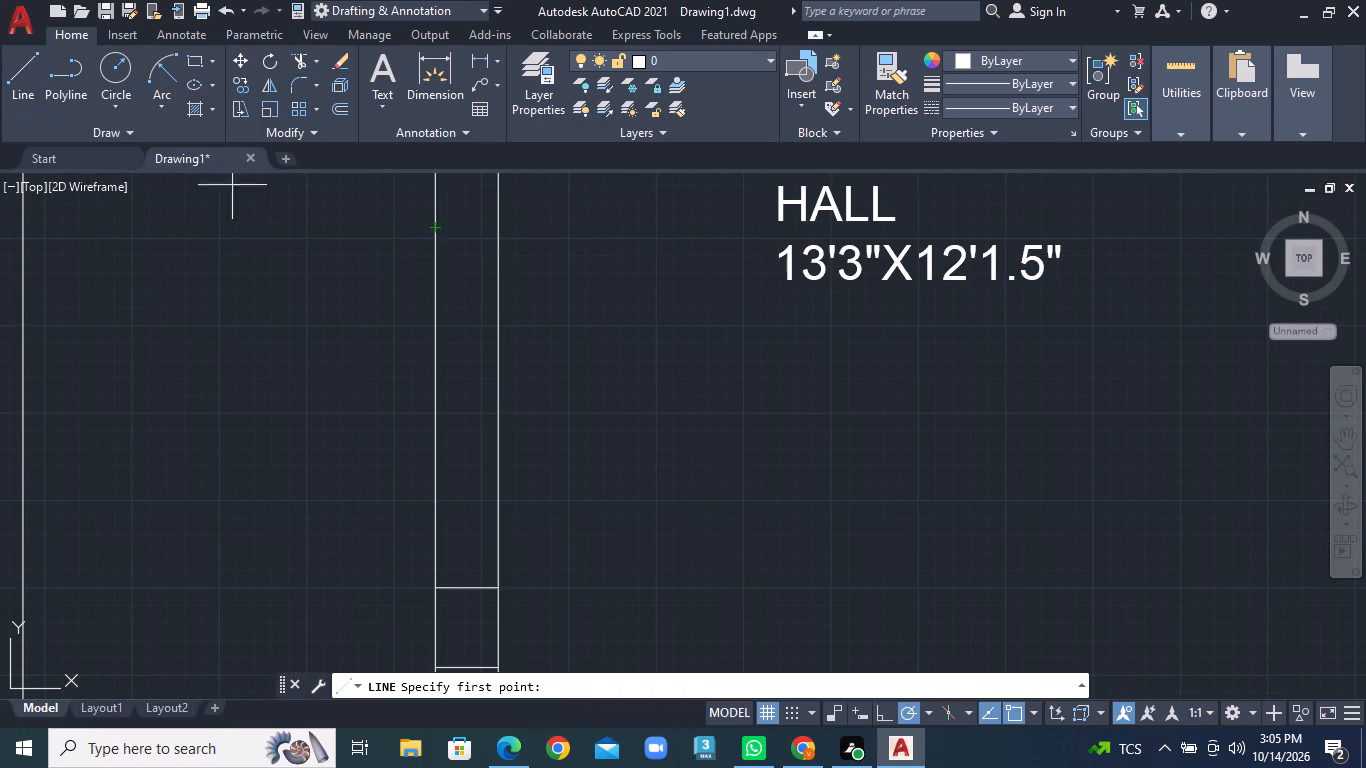
click(423, 228)
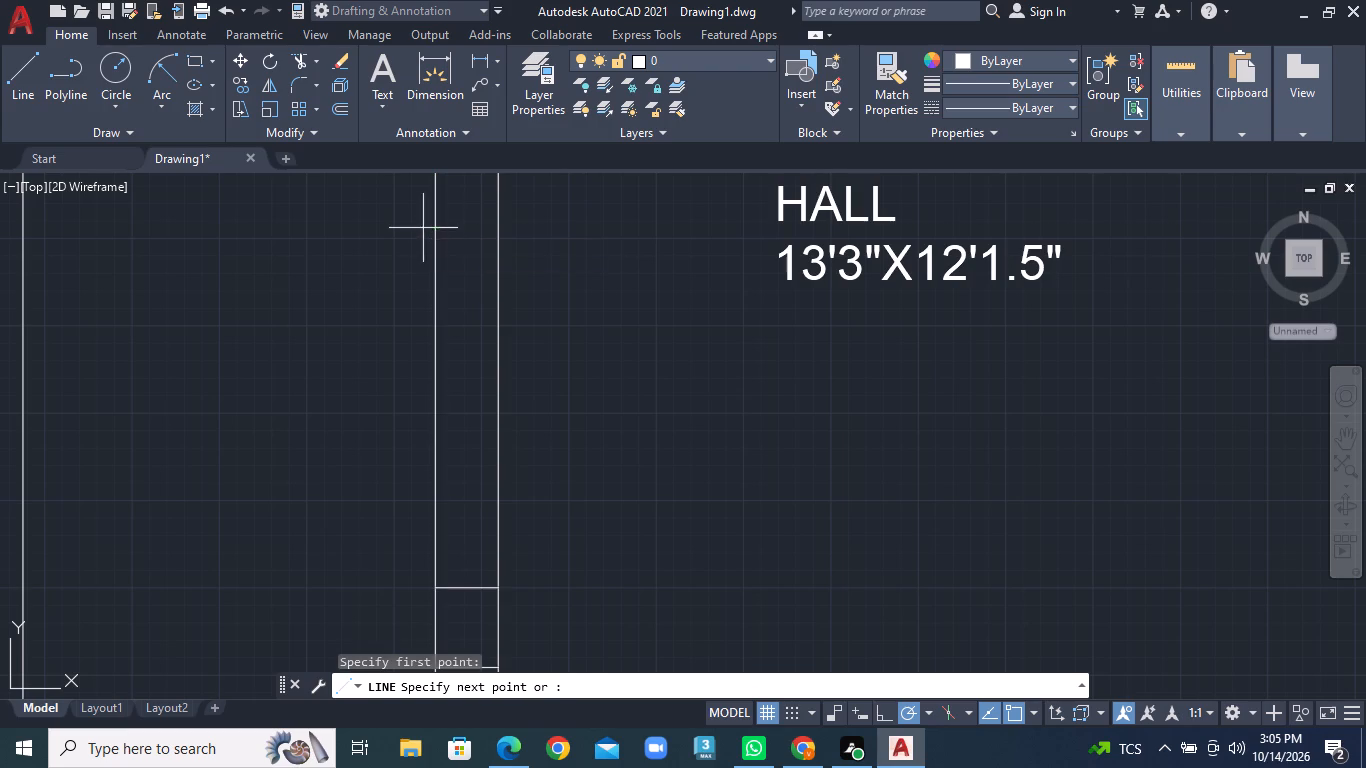
click(496, 227)
right_click(497, 227)
click(513, 250)
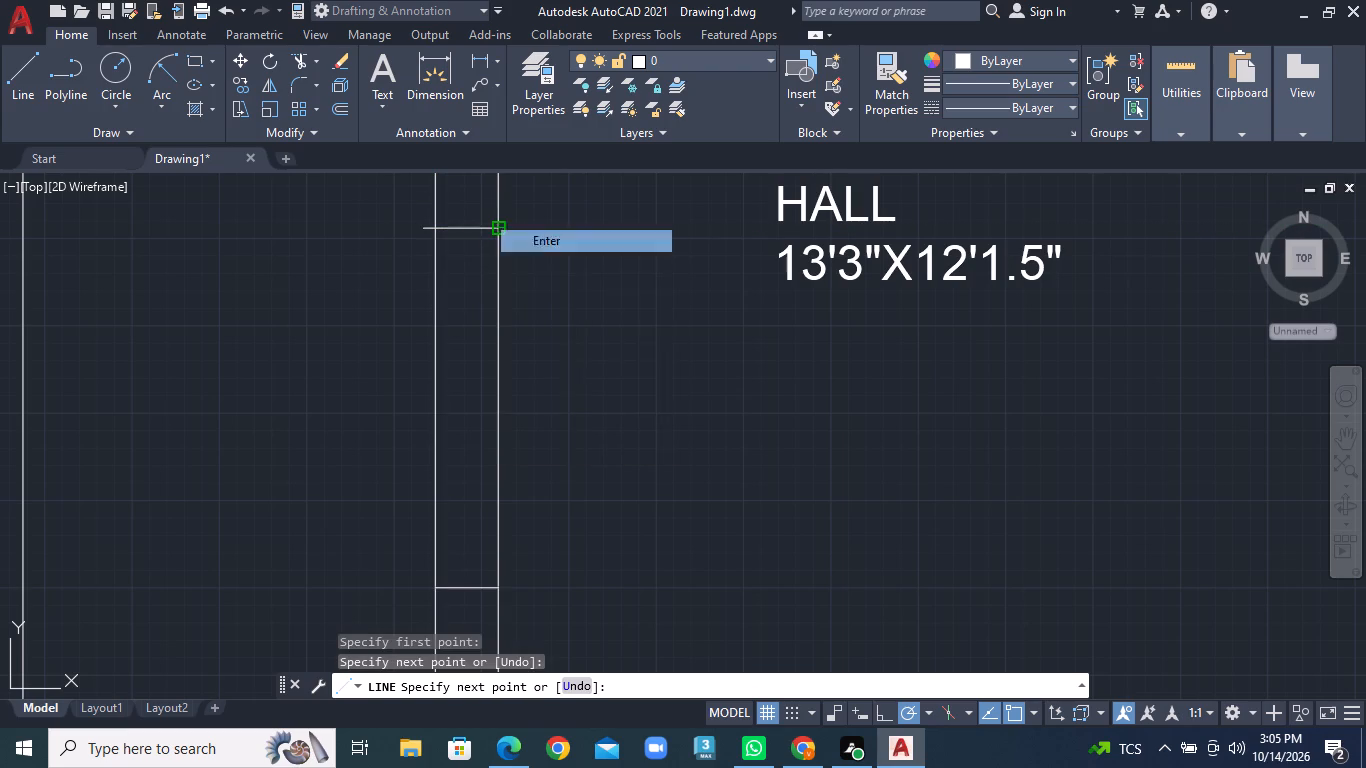
Trim the new cross line's short overhang beyond the wall's outer face.
scroll(527, 263, down, 3)
scroll(652, 375, down, 2)
middle_drag(611, 351, 471, 377)
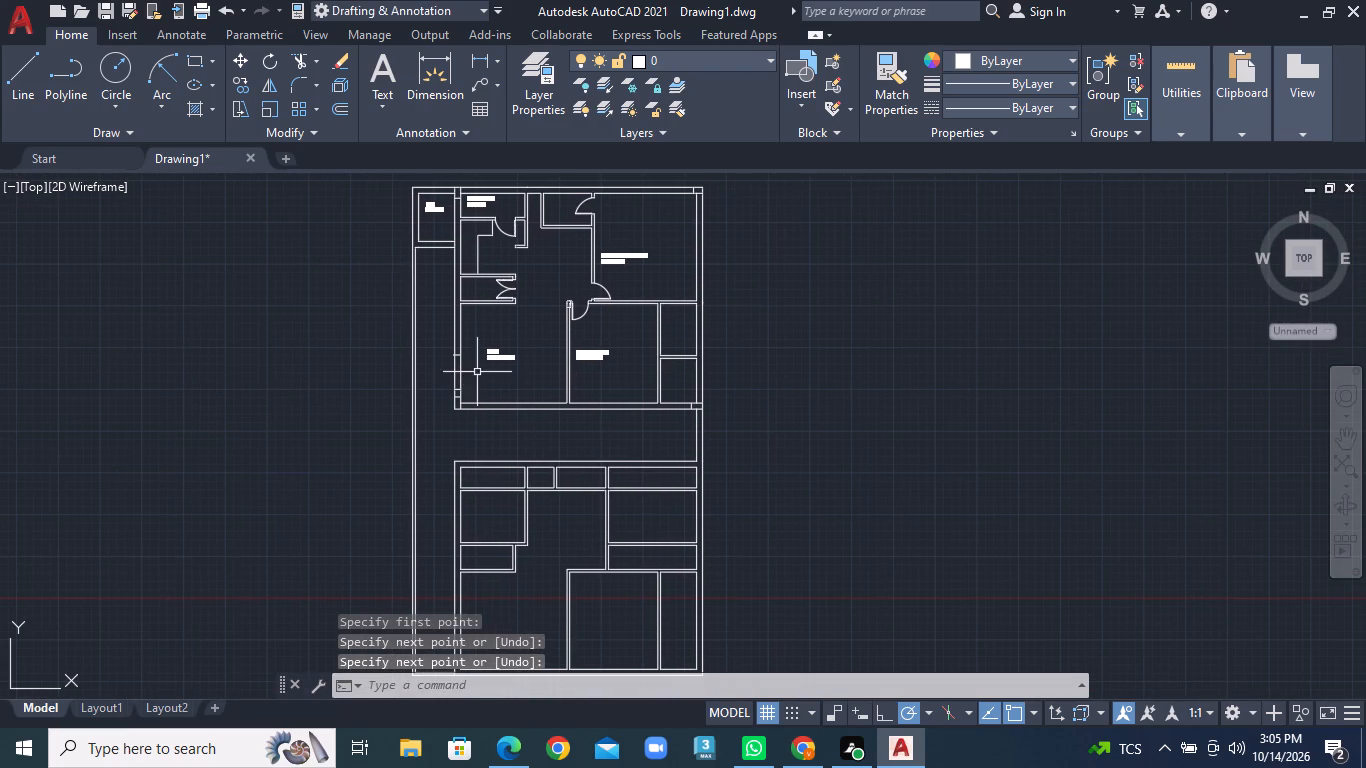
scroll(468, 372, up, 5)
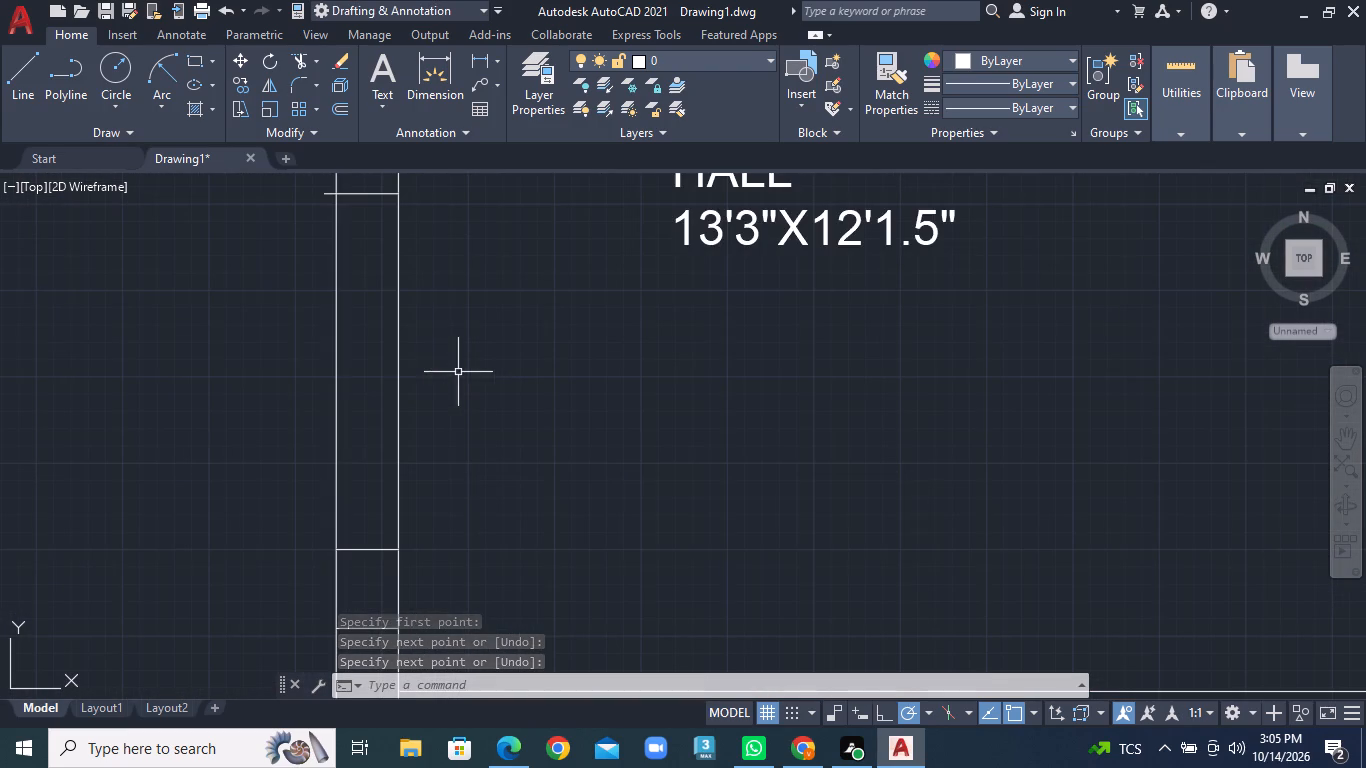
click(319, 58)
click(347, 85)
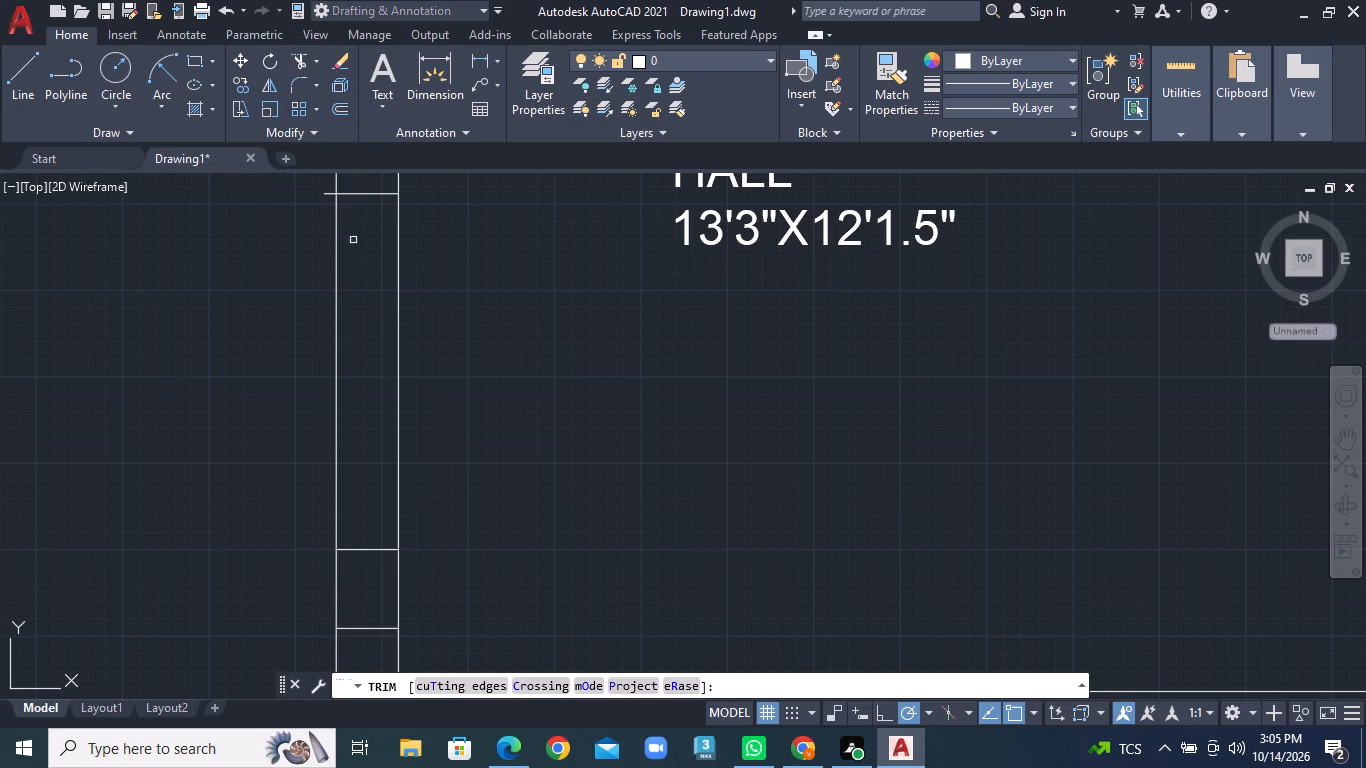
click(327, 194)
Trim both wall lines between the two new cross lines with a fence, opening the hall's outer wall.
scroll(386, 326, down, 1)
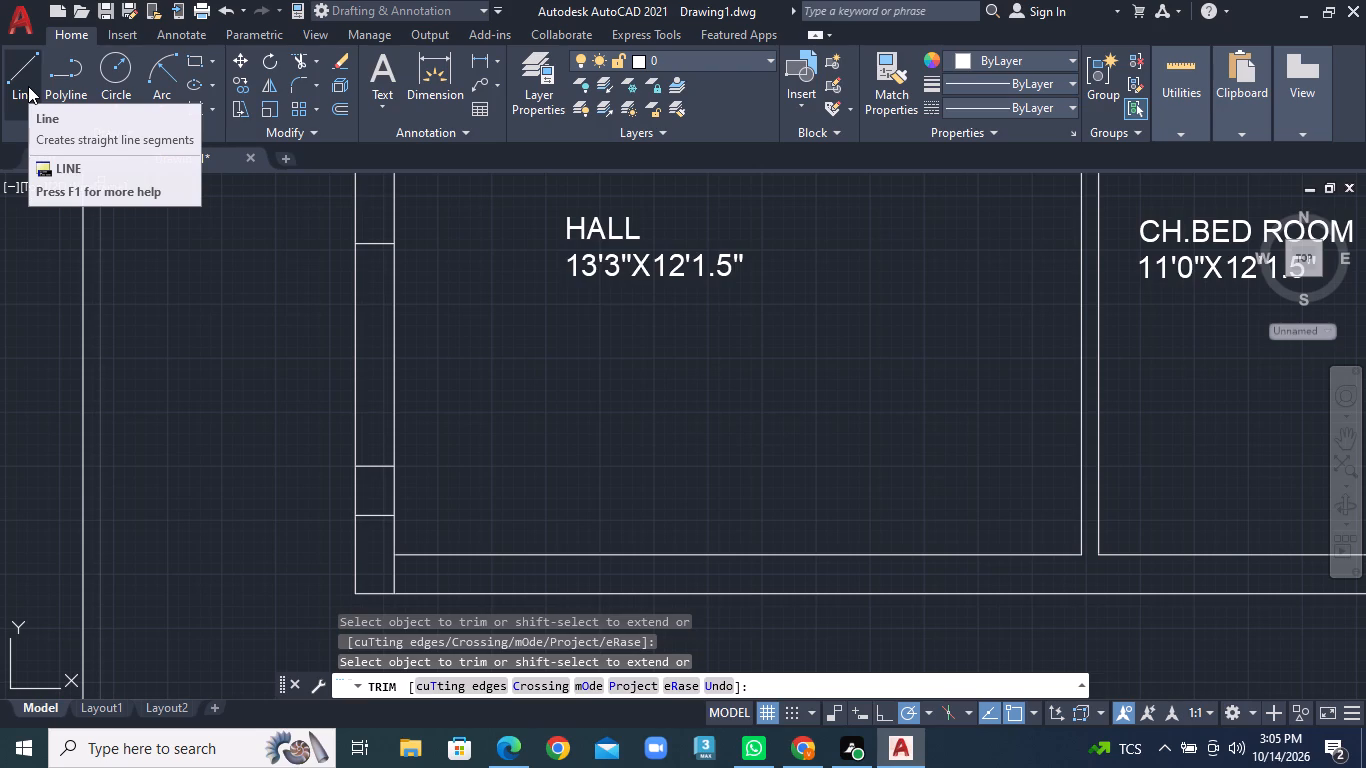
click(315, 57)
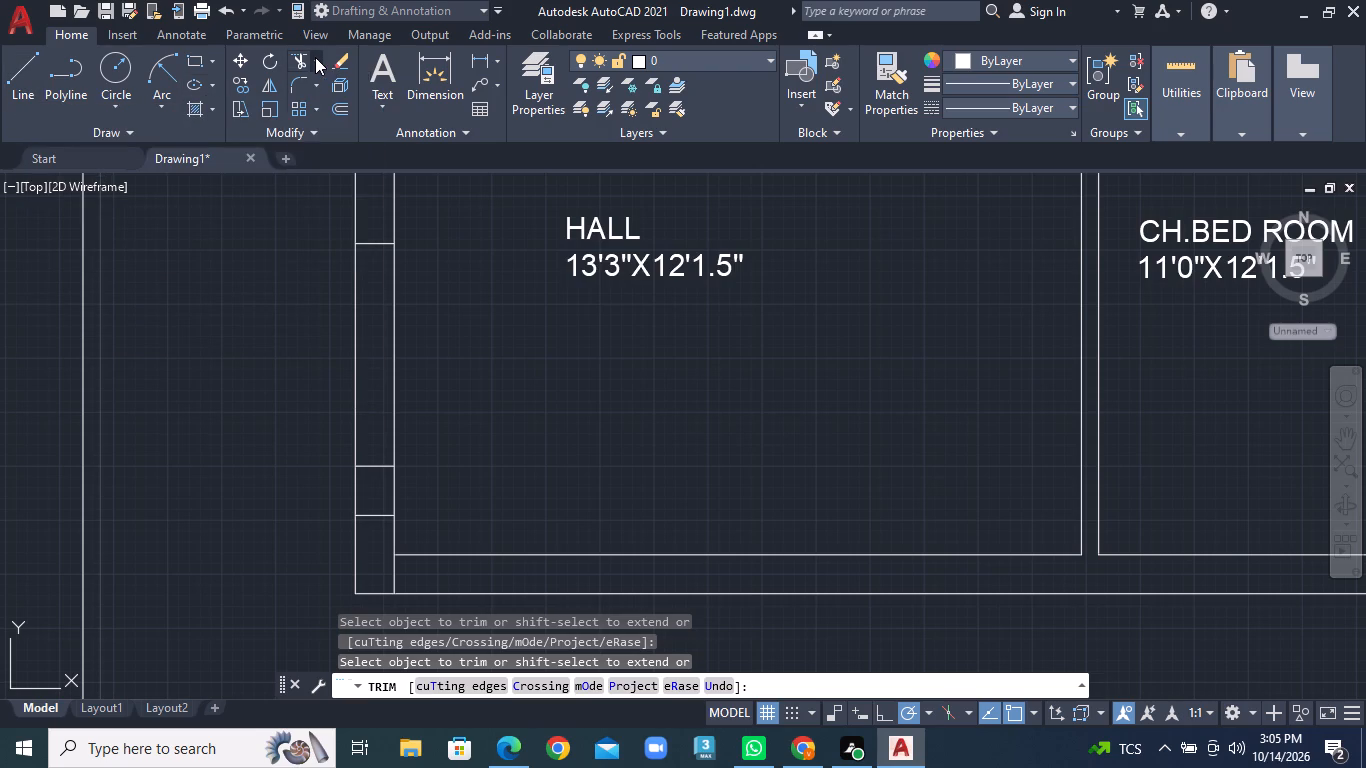
click(325, 85)
click(334, 339)
click(440, 355)
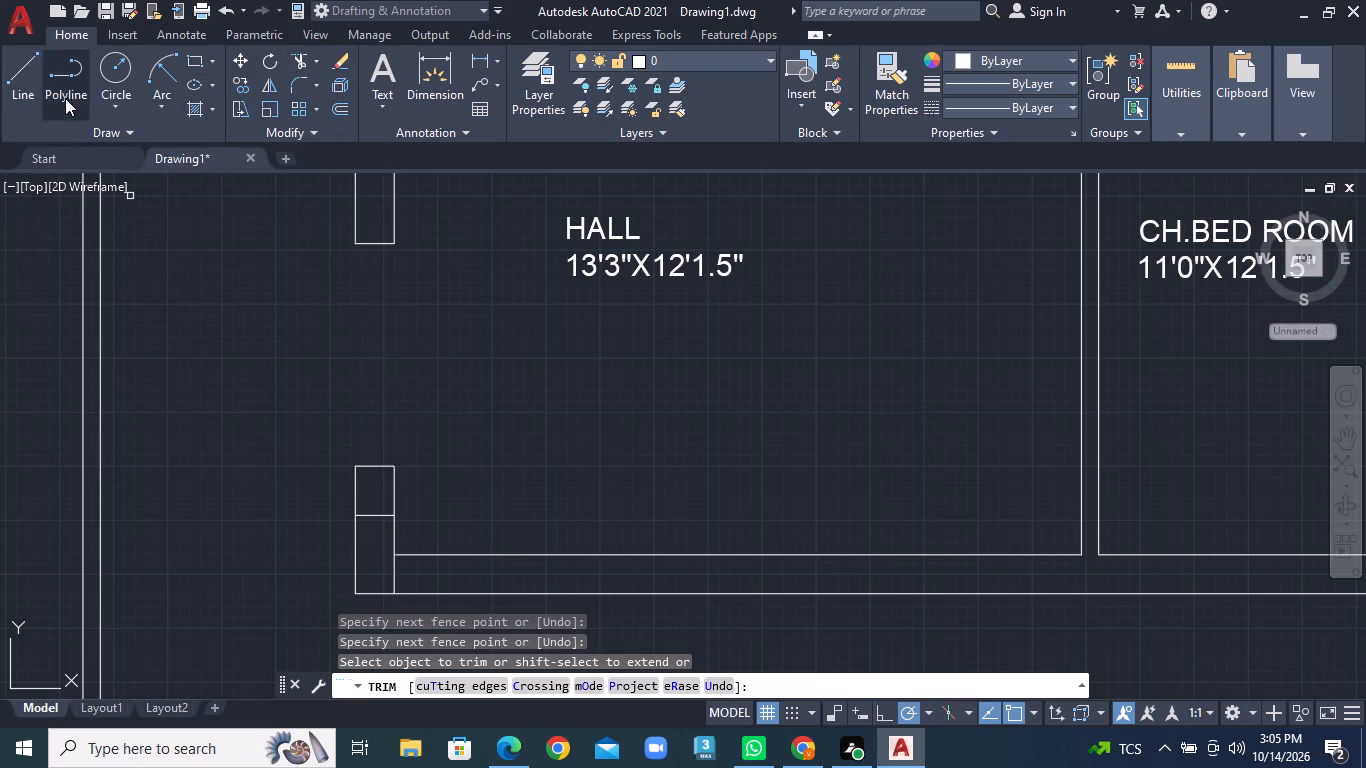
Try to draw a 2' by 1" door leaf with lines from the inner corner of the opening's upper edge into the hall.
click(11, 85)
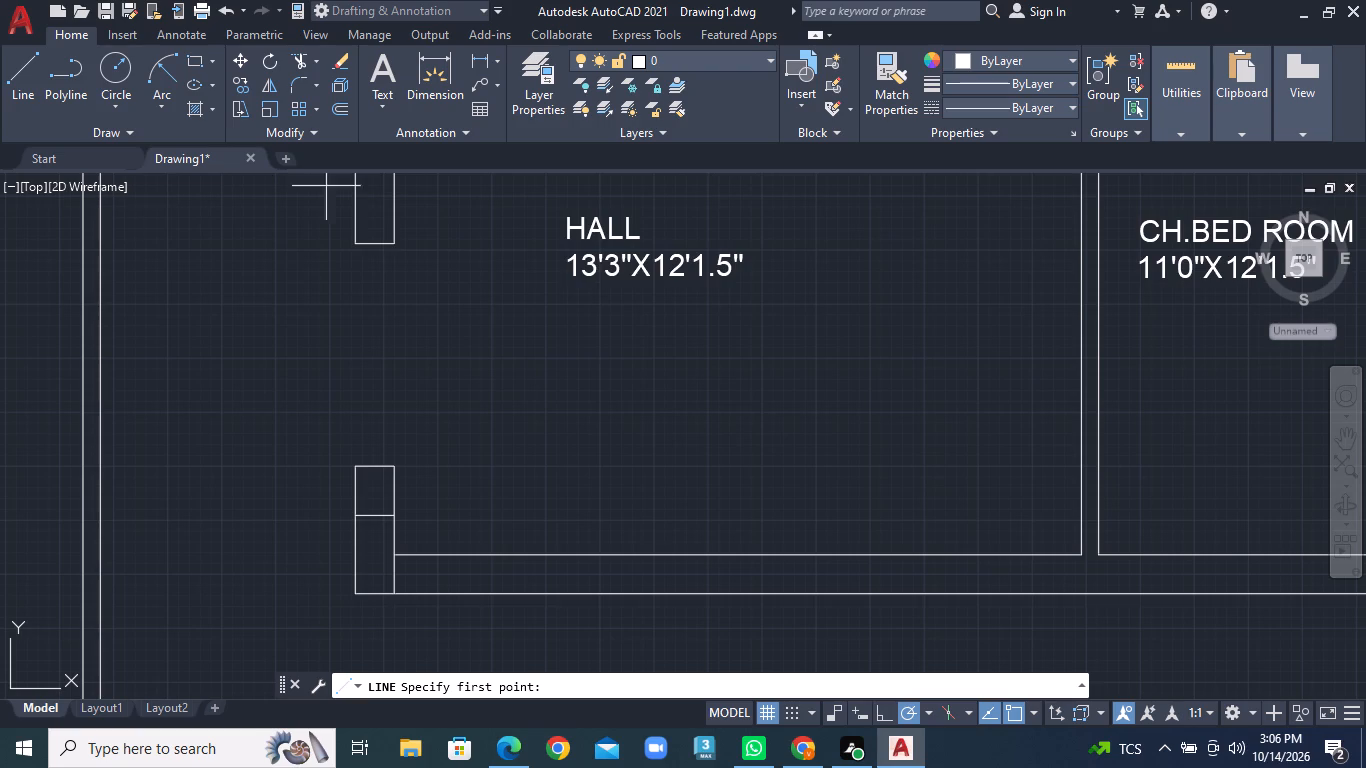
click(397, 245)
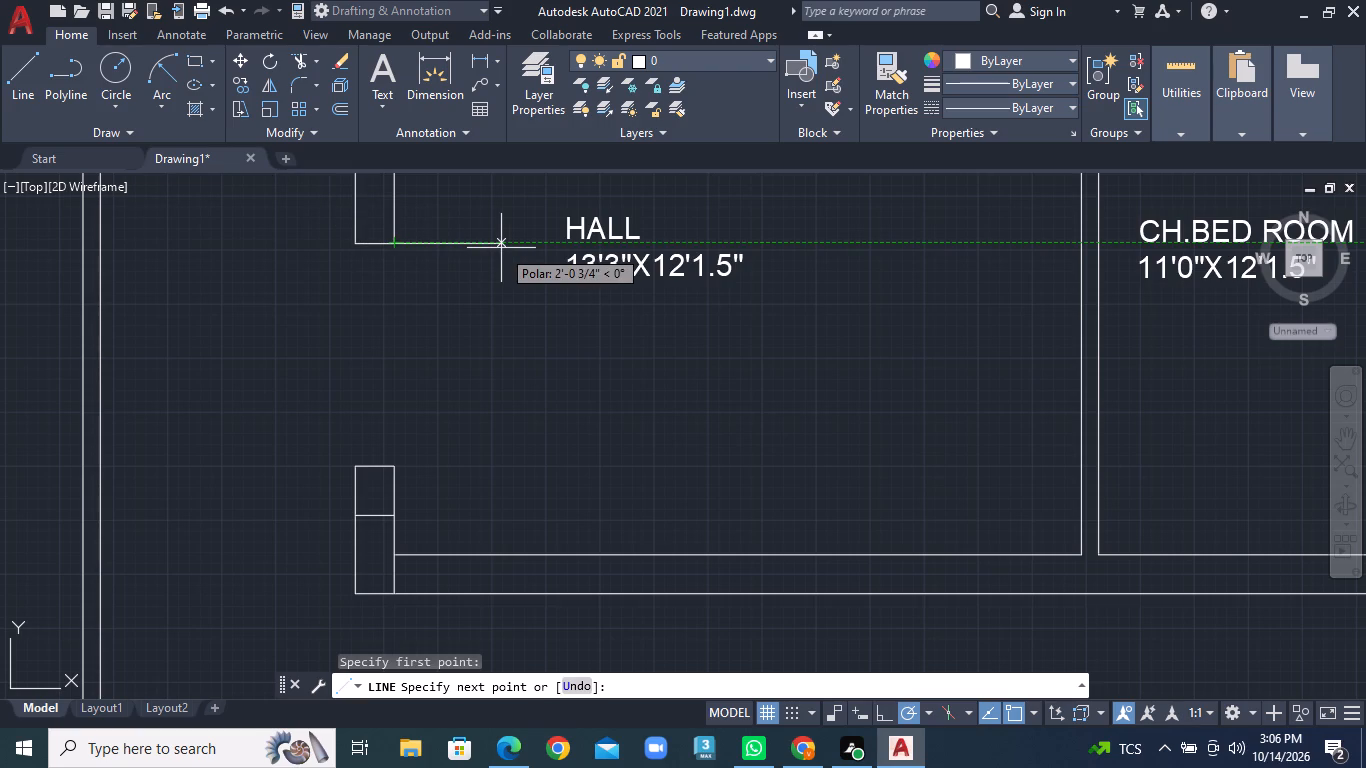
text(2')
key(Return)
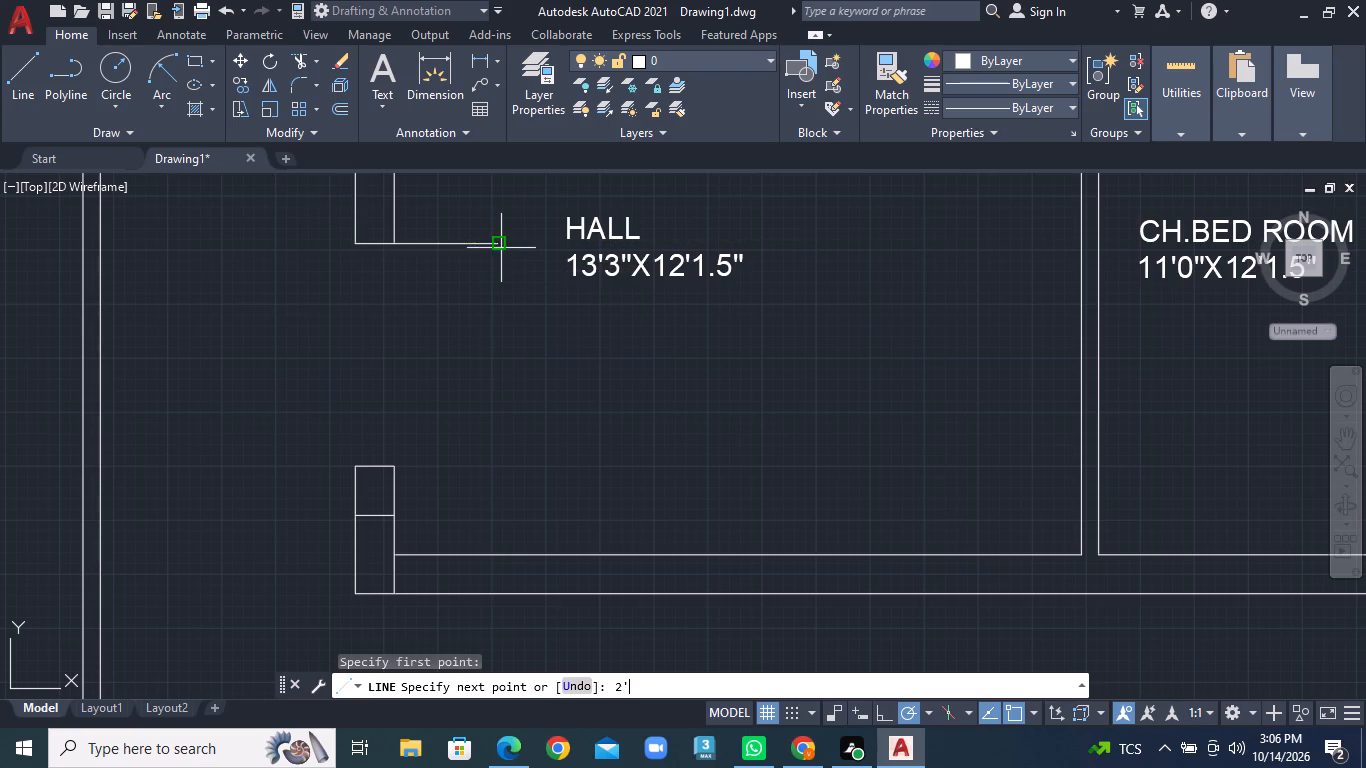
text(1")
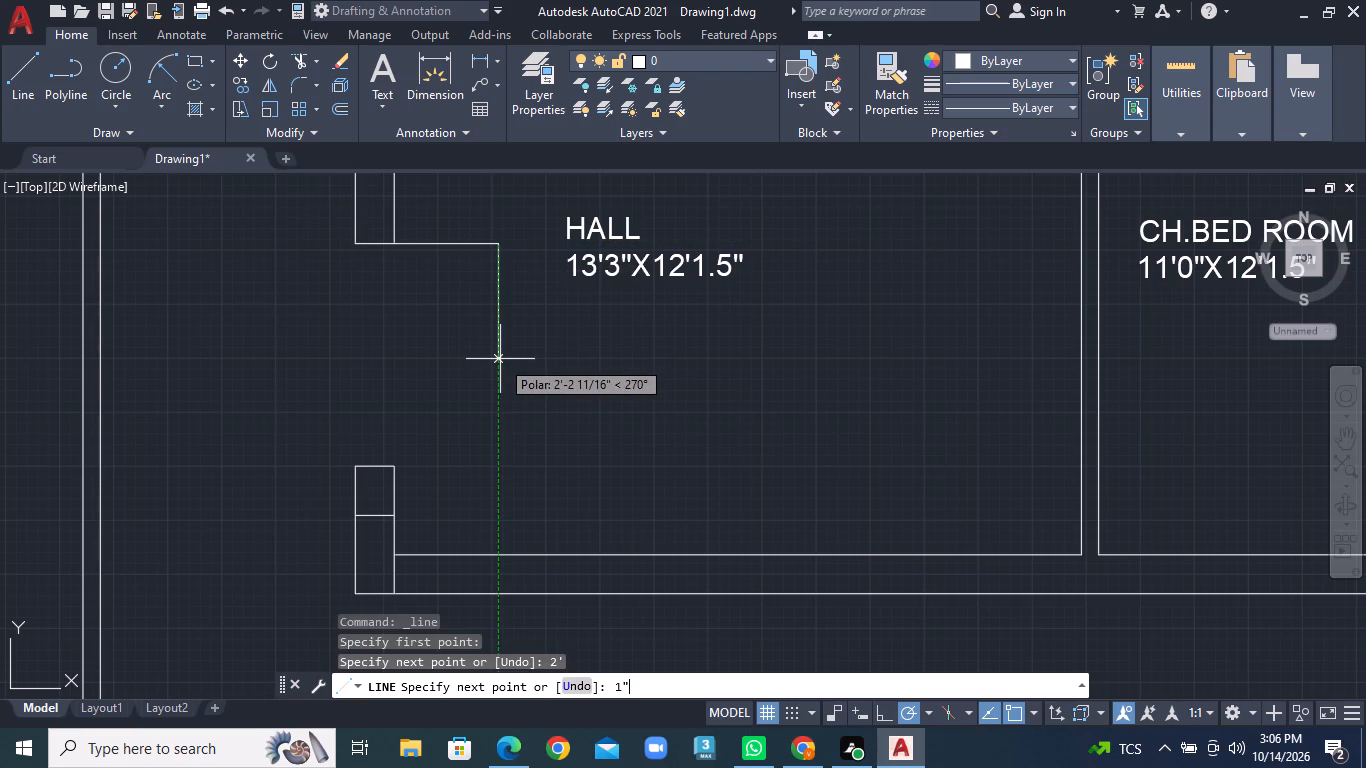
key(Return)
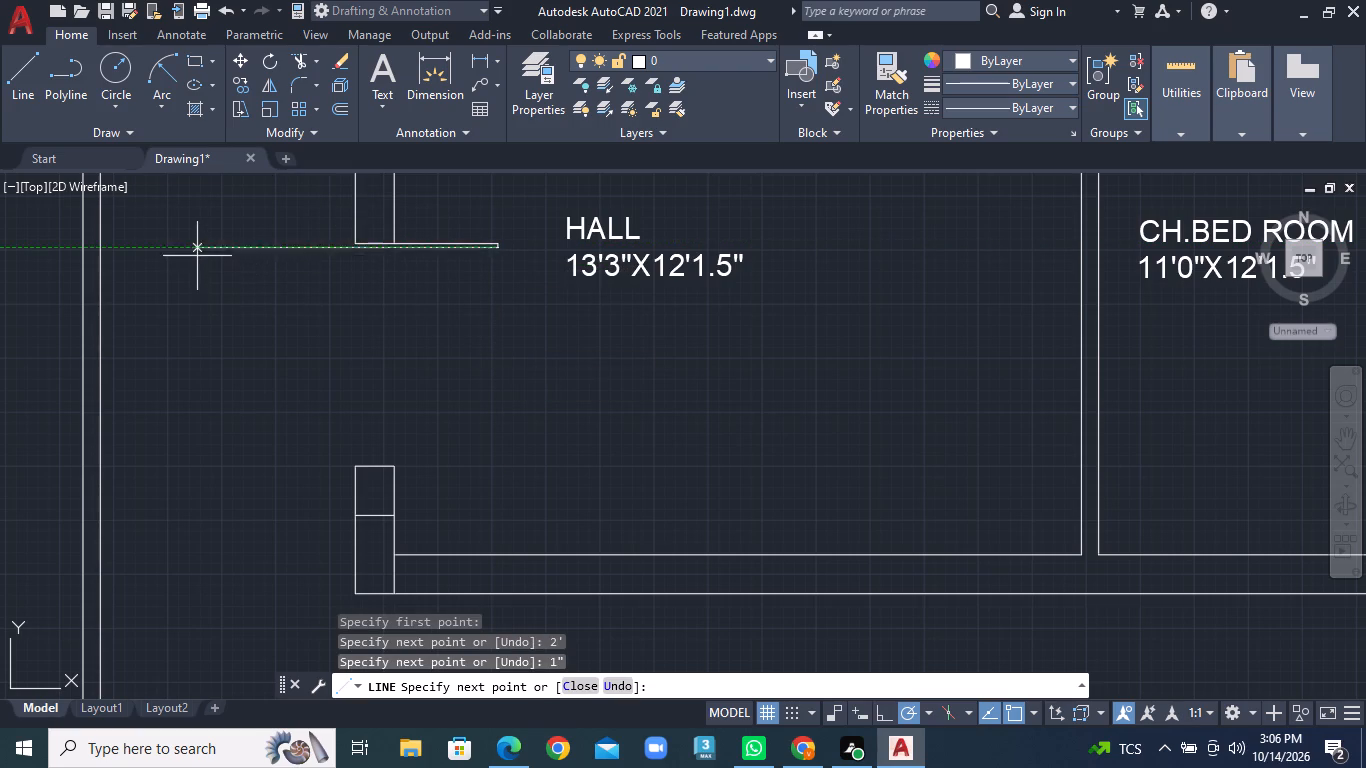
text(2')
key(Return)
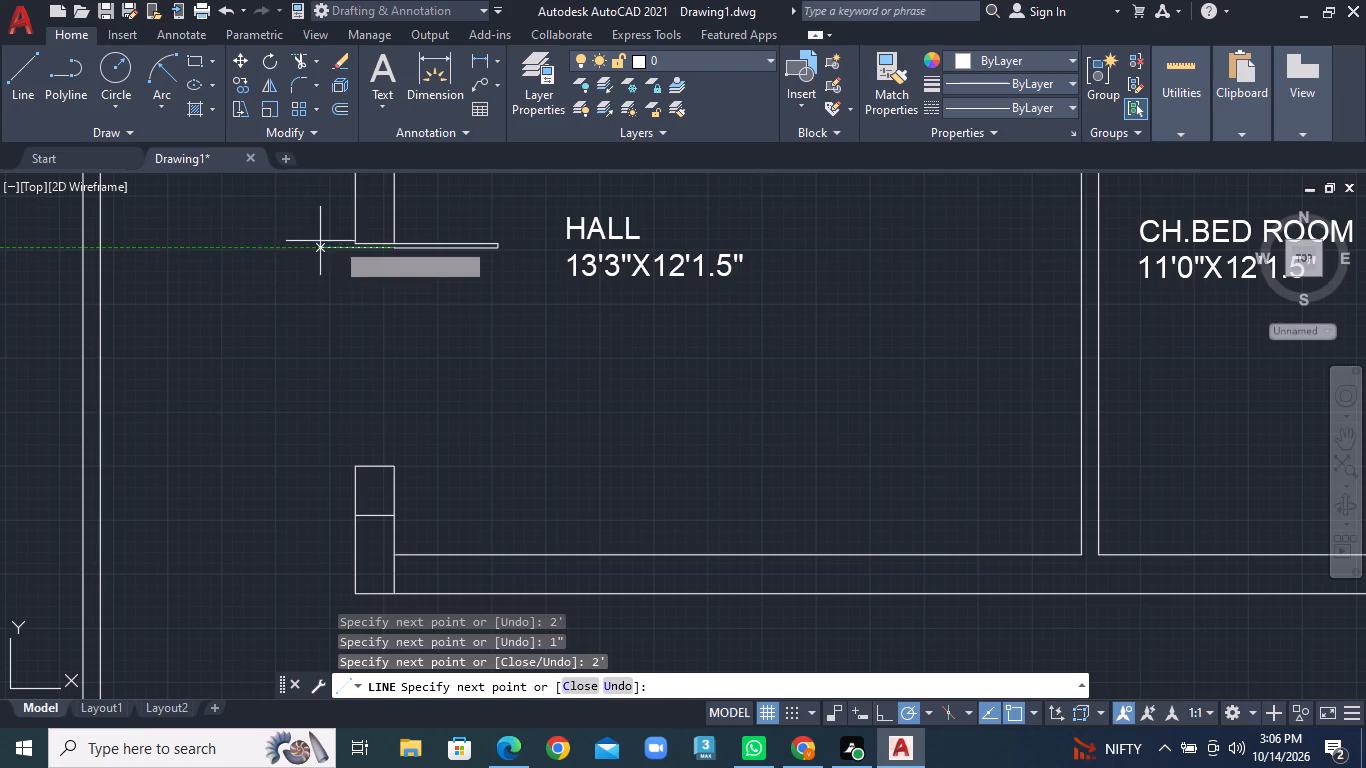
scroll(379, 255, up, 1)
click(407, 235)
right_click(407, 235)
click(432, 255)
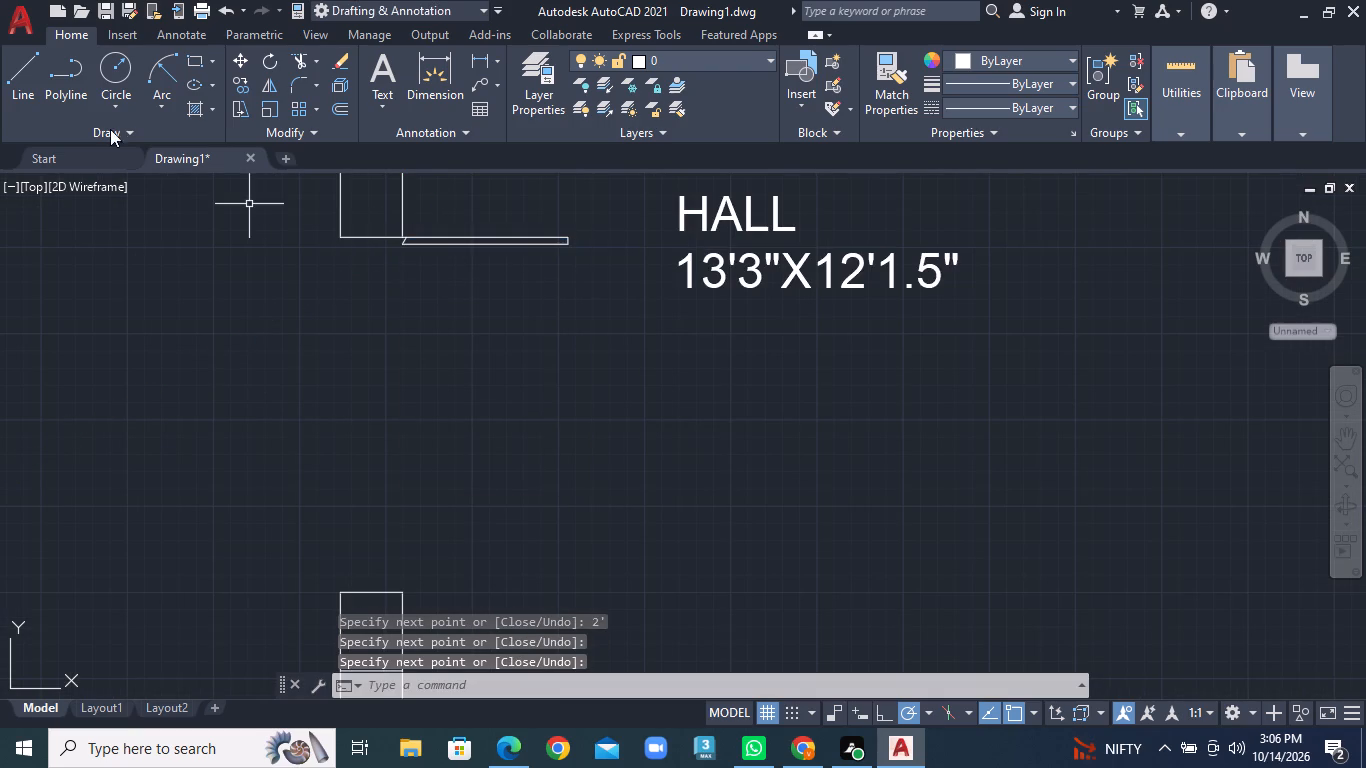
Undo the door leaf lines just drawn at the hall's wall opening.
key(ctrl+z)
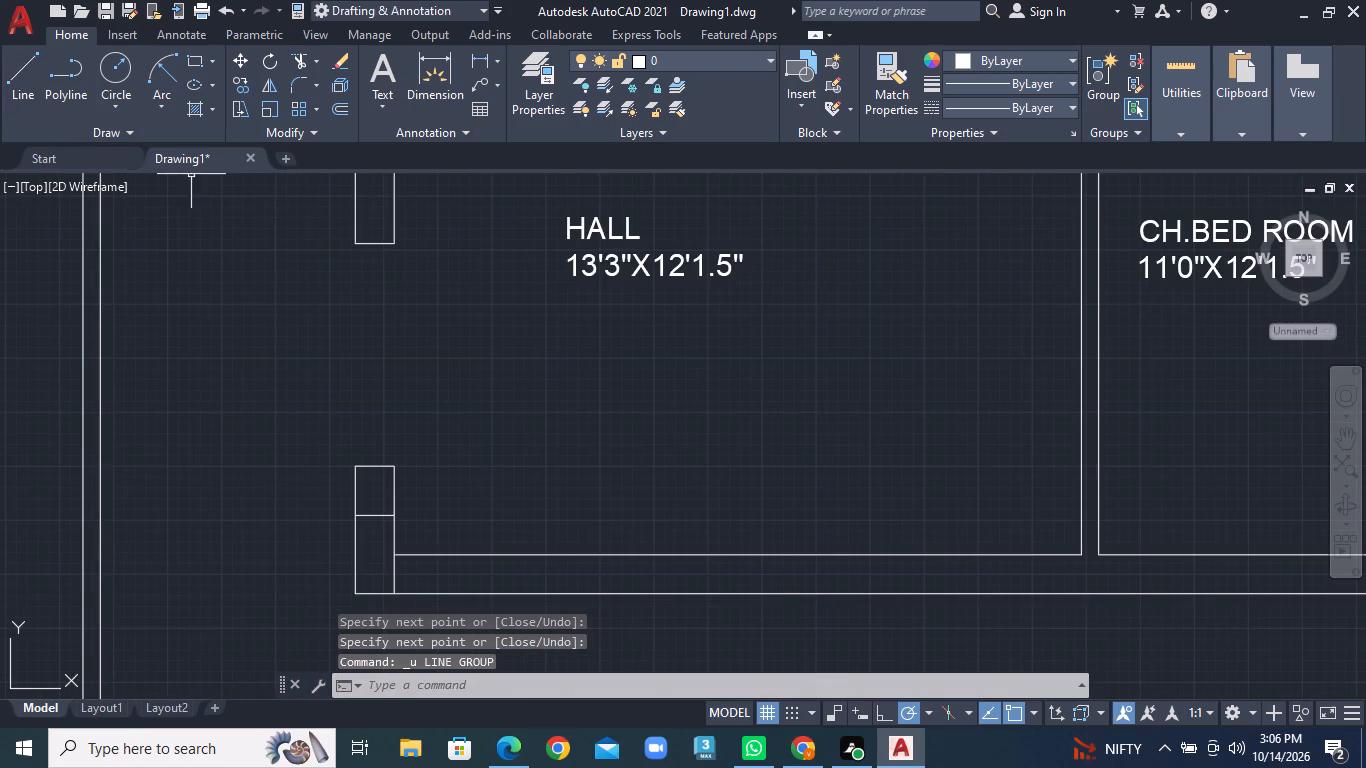
Draw three sides of a 2' by 1" door leaf into the hall from the inner corner of the opening's upper edge.
scroll(304, 238, up, 1)
click(15, 90)
scroll(327, 292, down, 2)
middle_drag(428, 329, 362, 396)
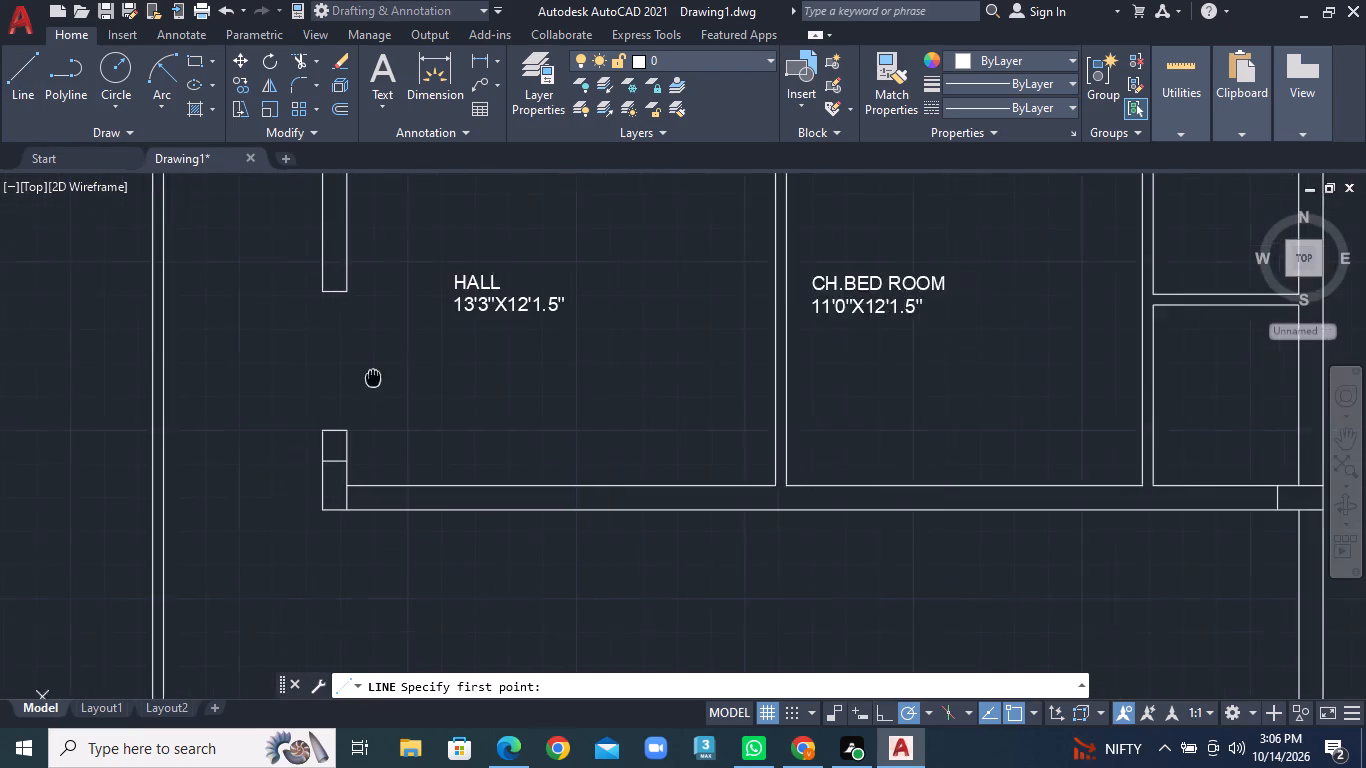
middle_drag(362, 396, 360, 399)
scroll(314, 339, up, 2)
click(304, 344)
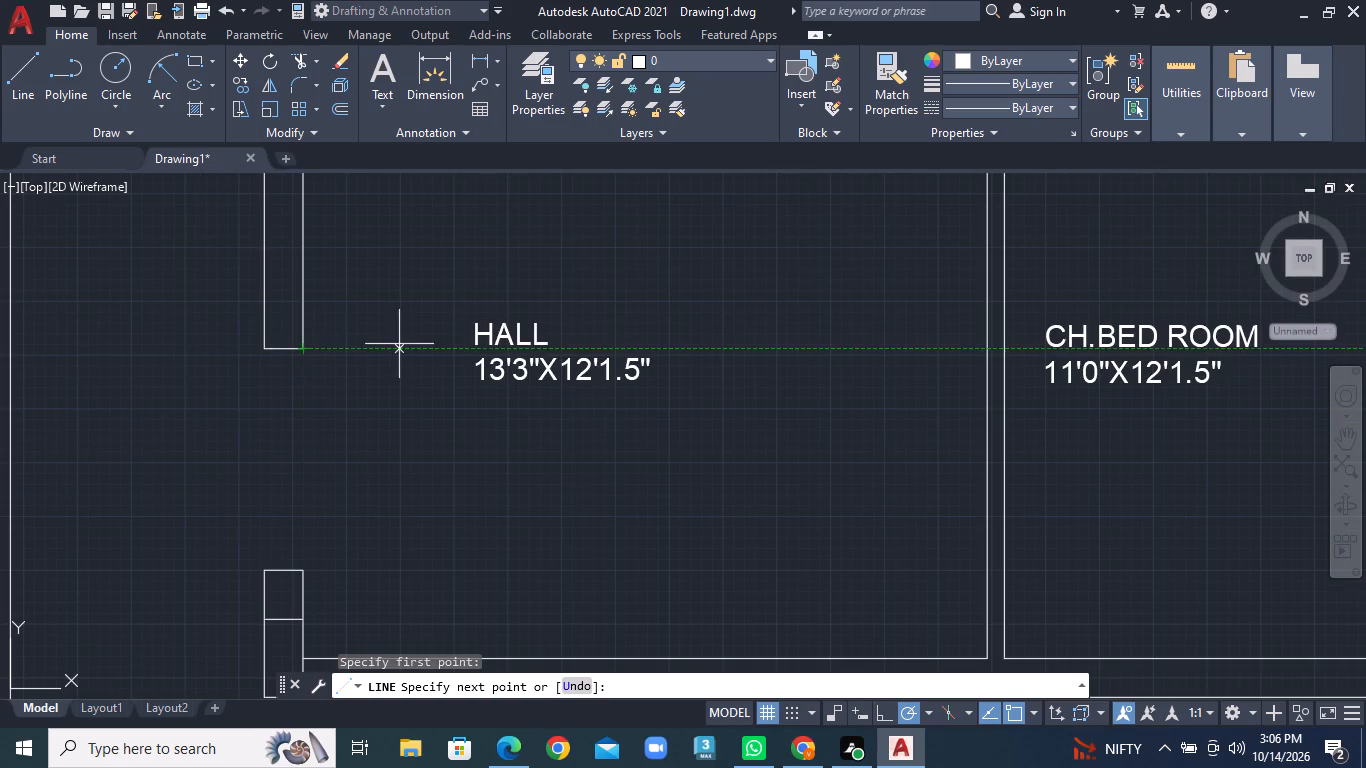
text(2')
key(Return)
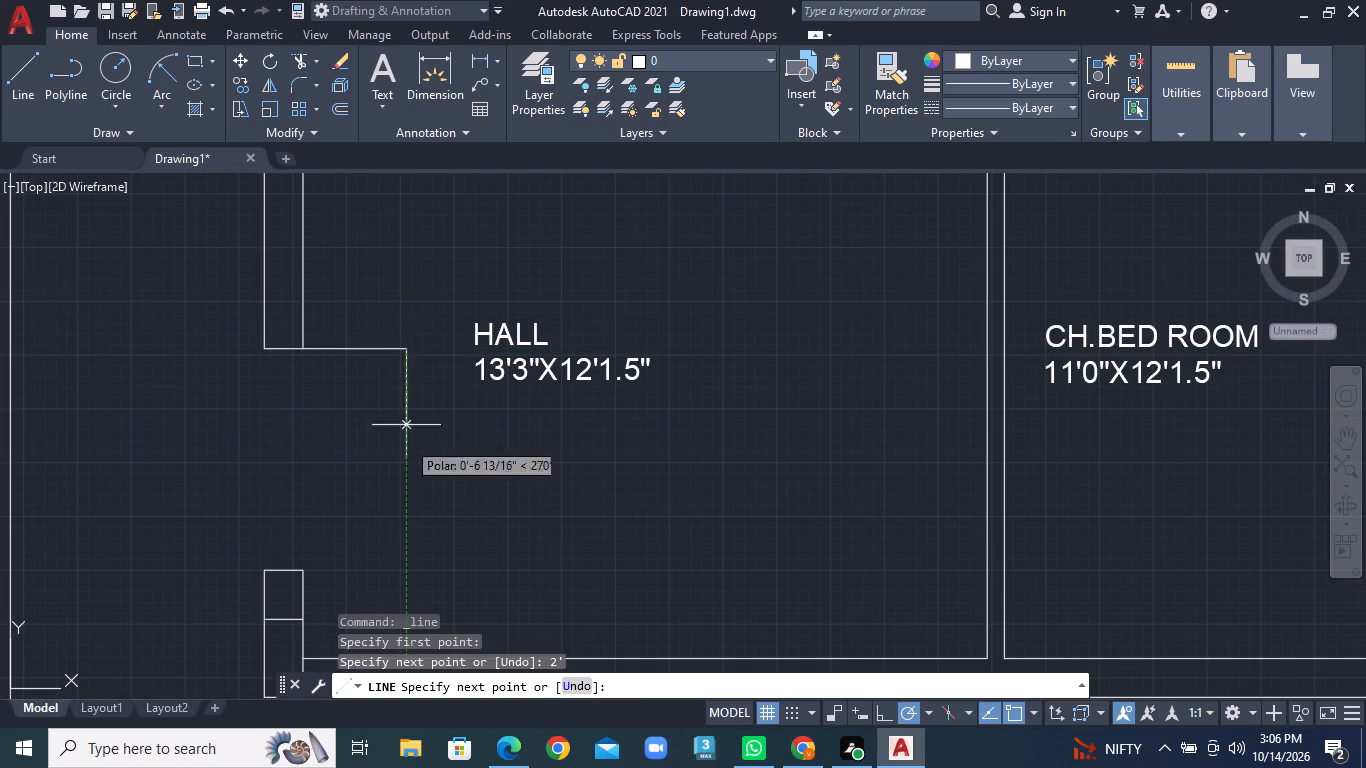
text(1")
key(Return)
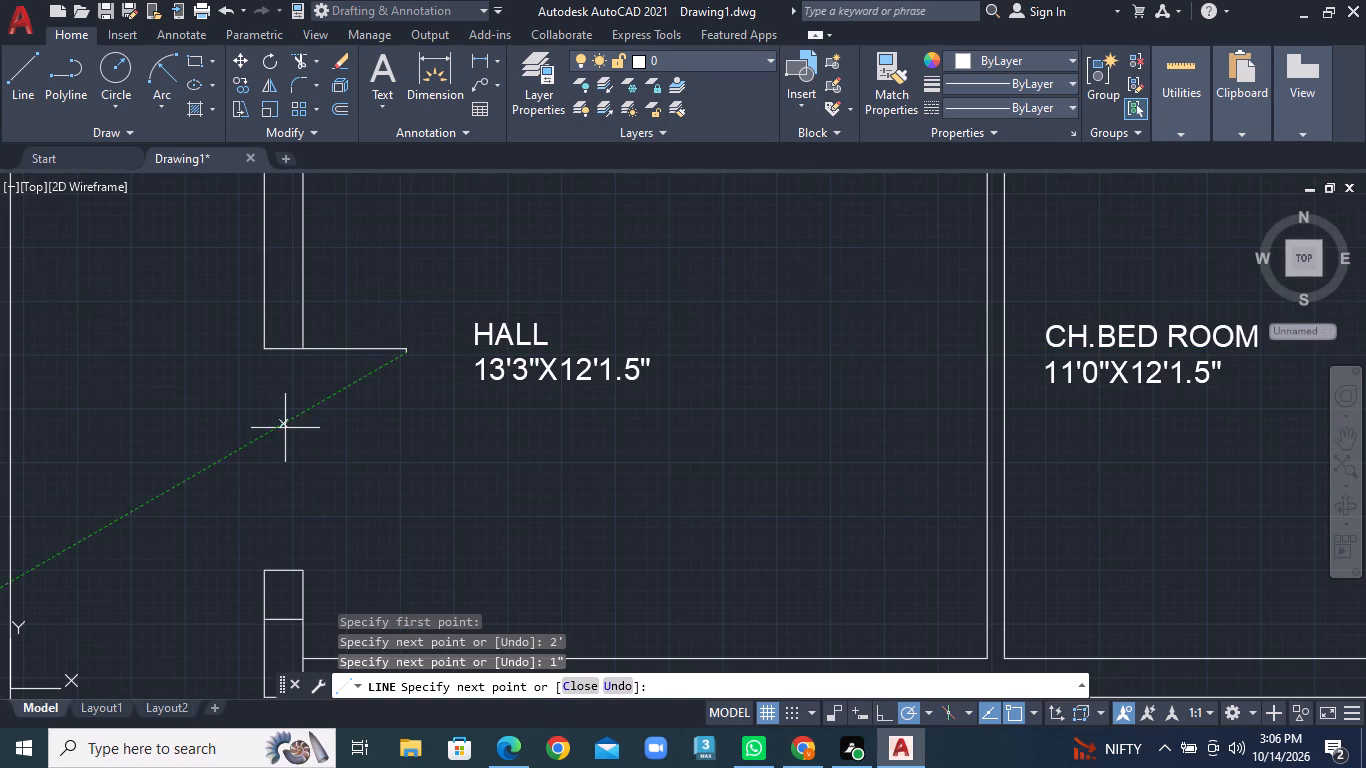
text(12')
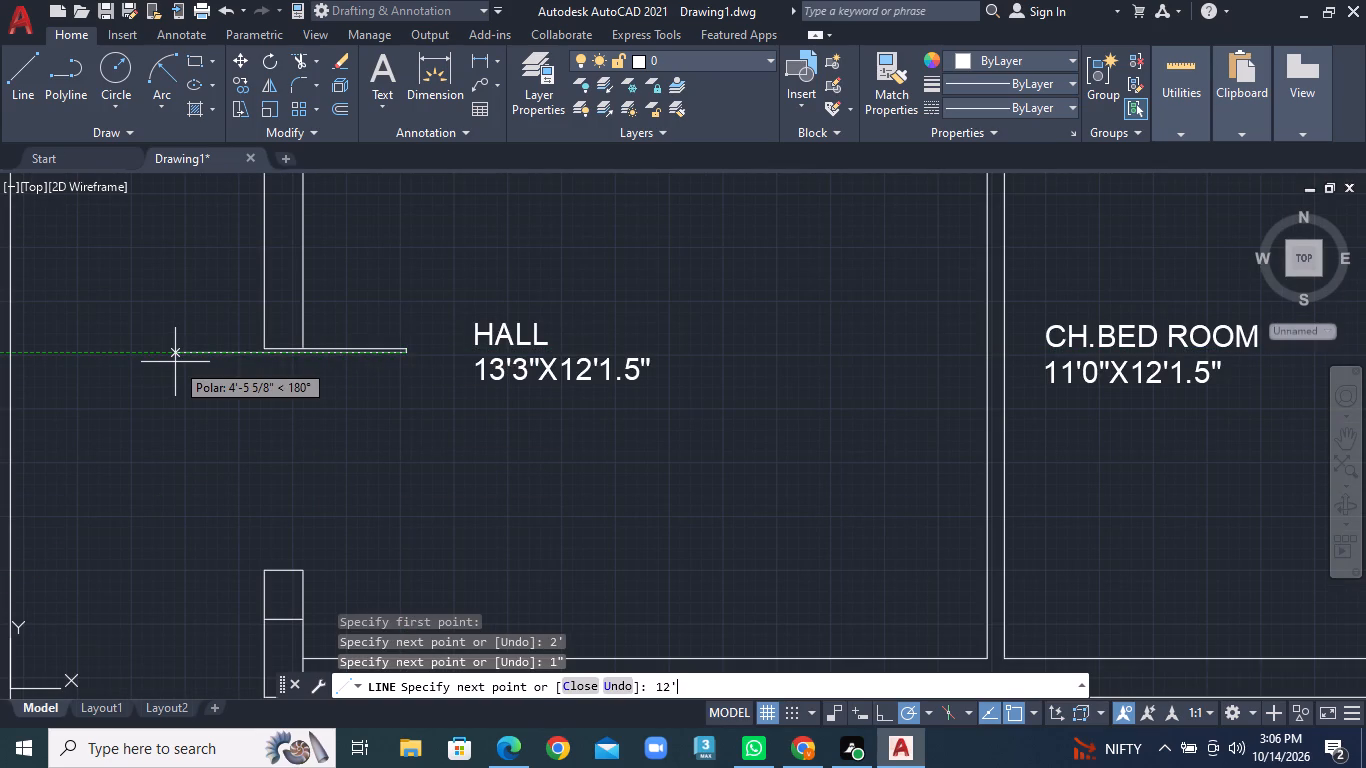
key(BackSpace)
key(BackSpace)
key(BackSpace)
text(2')
key(Return)
scroll(271, 357, up, 2)
key(Return)
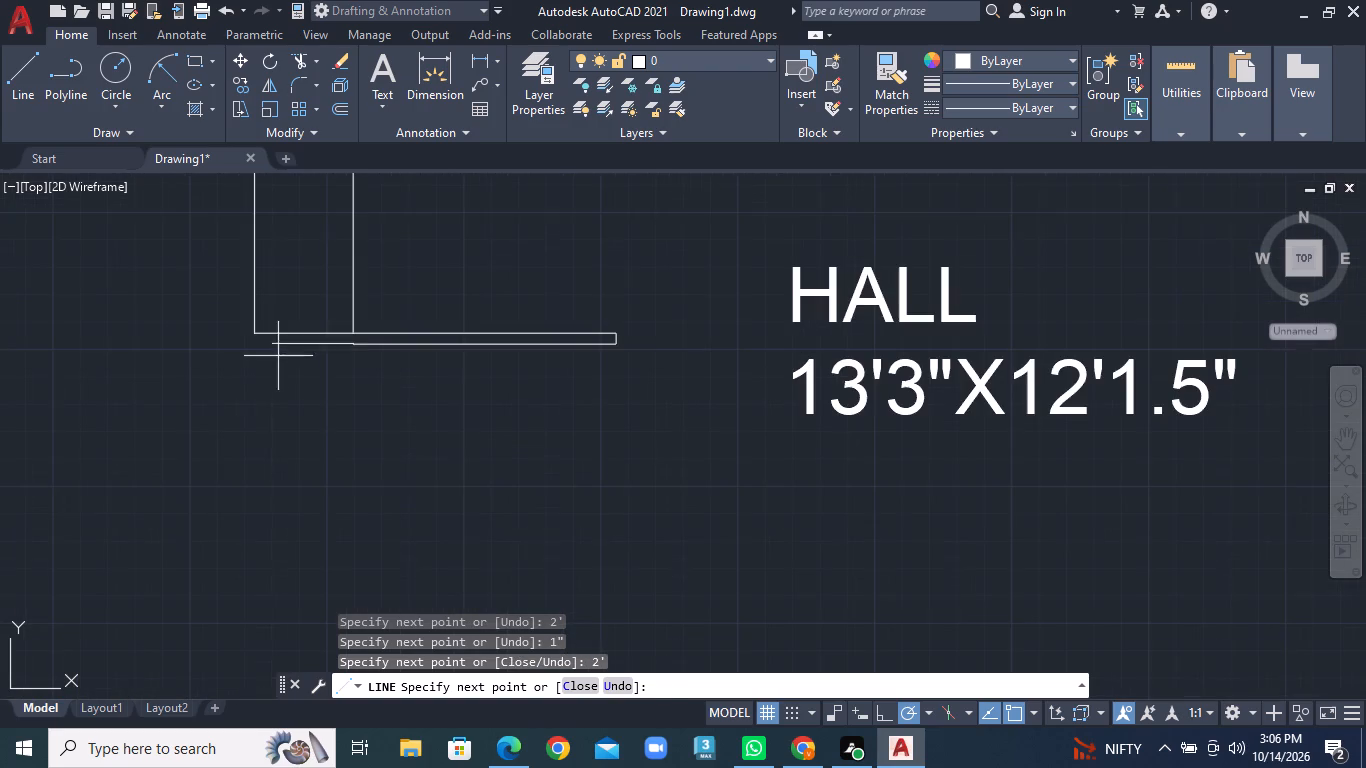
Close the upper door leaf's hinge end with a short line from the opening's inner wall corner.
click(33, 93)
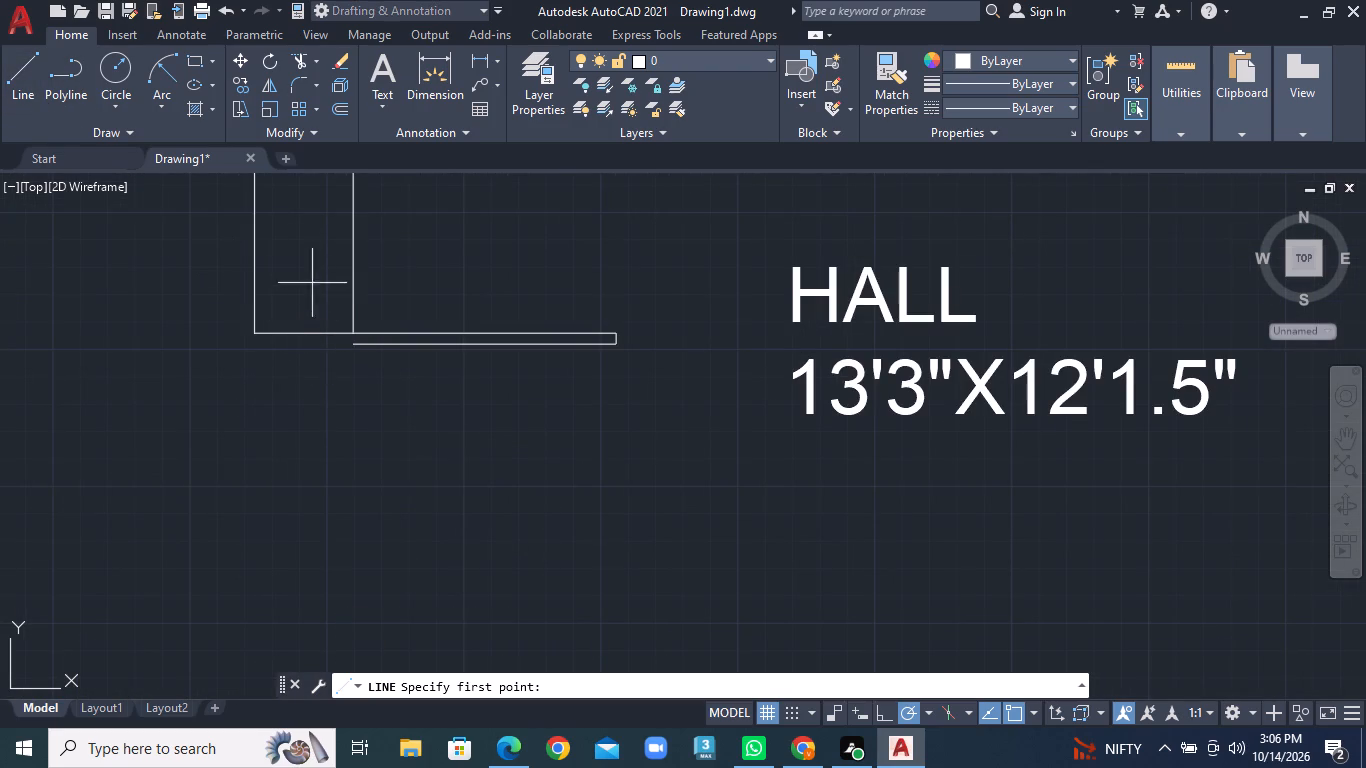
click(353, 331)
click(353, 342)
right_click(353, 342)
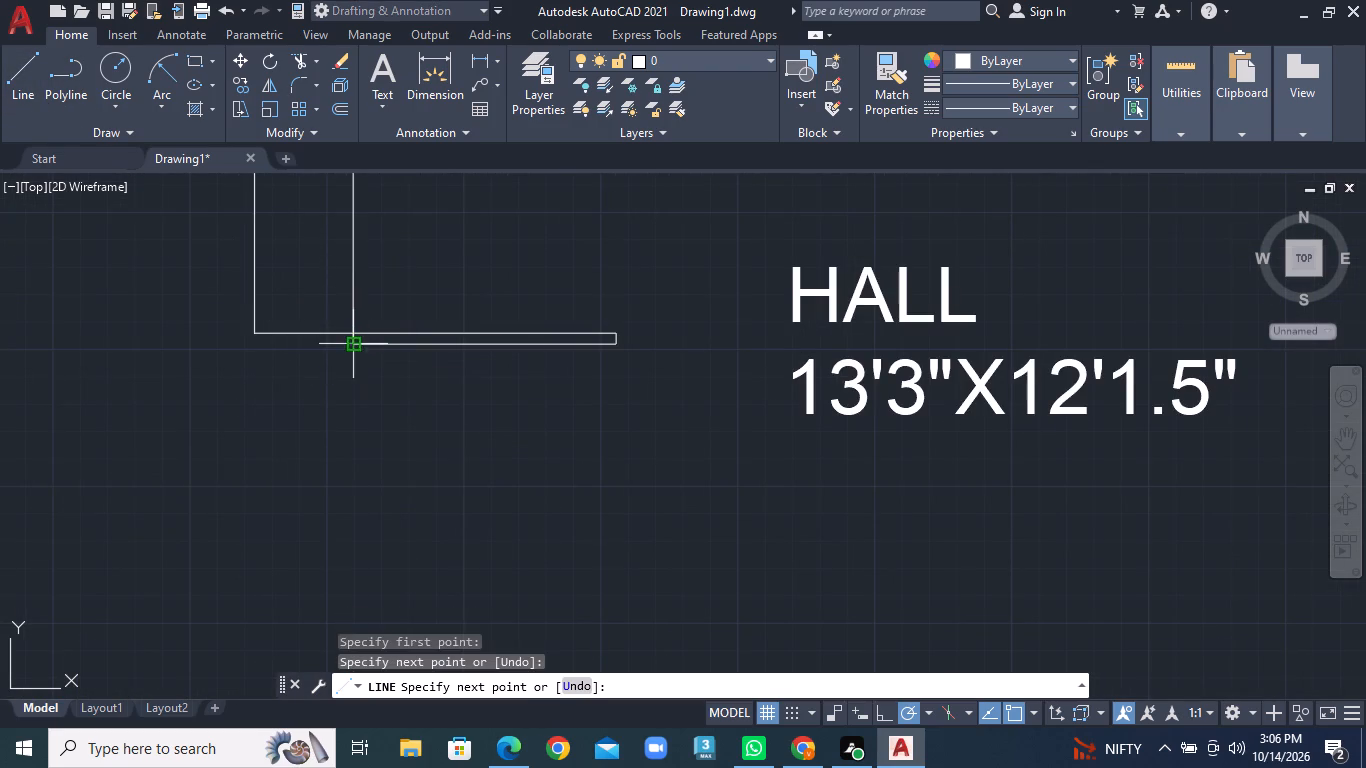
click(387, 355)
Draw a closed 2' by 1" door leaf into the hall from the inner corner of the opening's lower edge.
click(23, 104)
scroll(478, 440, down, 1)
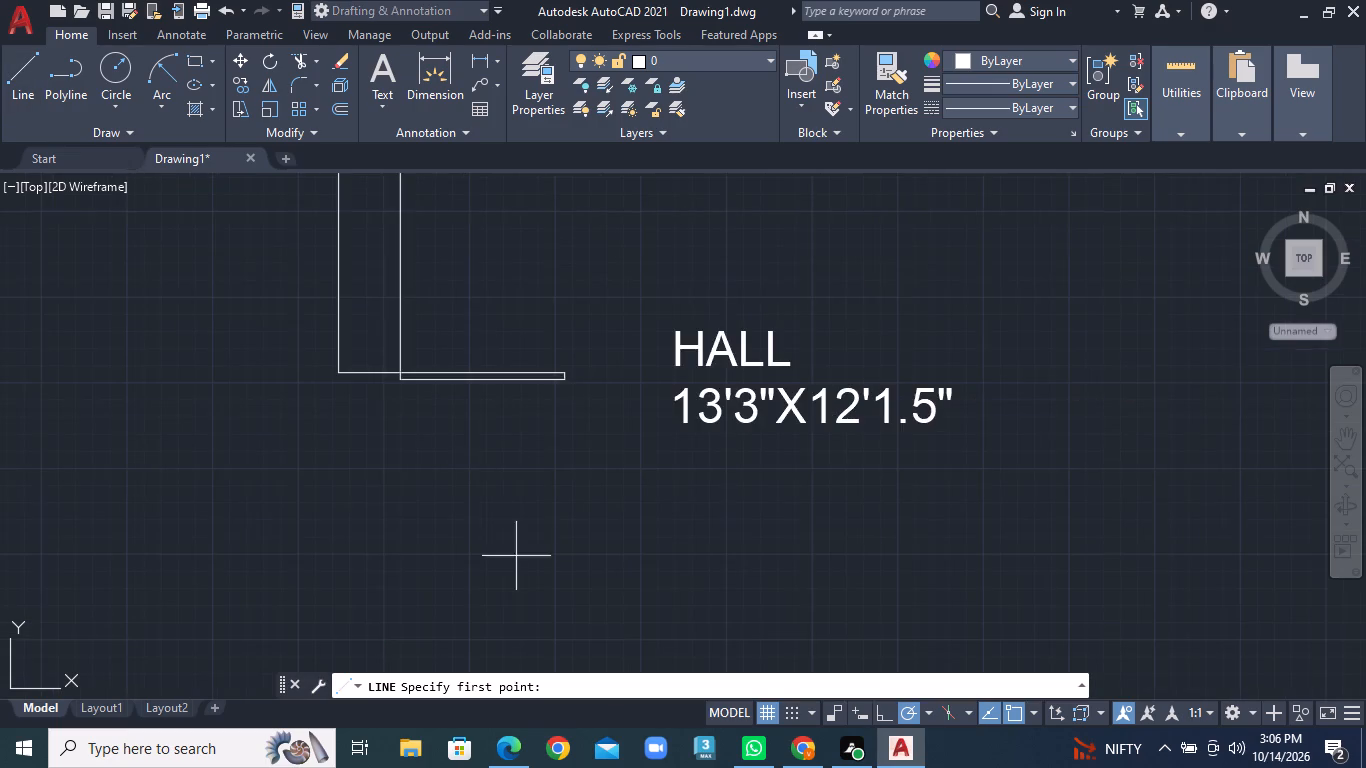
middle_drag(496, 549, 445, 446)
click(349, 615)
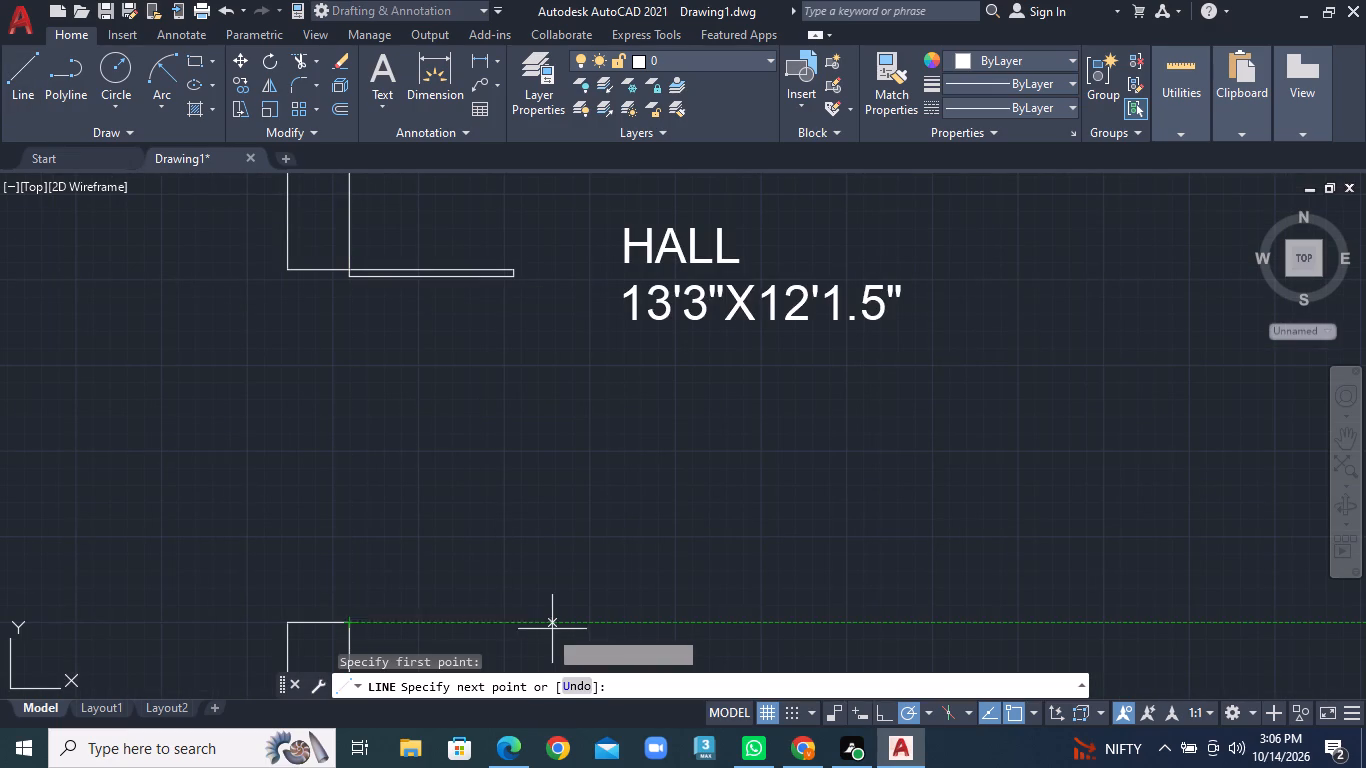
text(2')
key(Return)
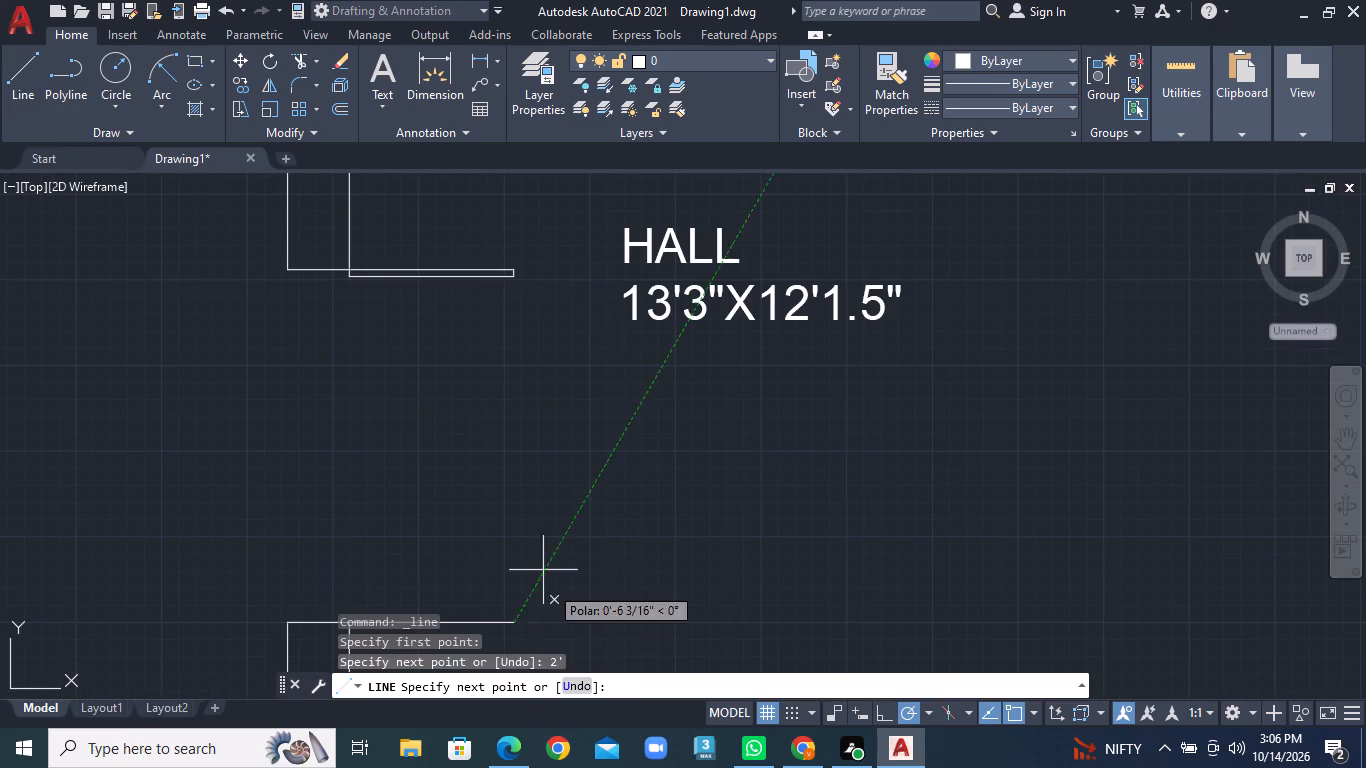
key(1)
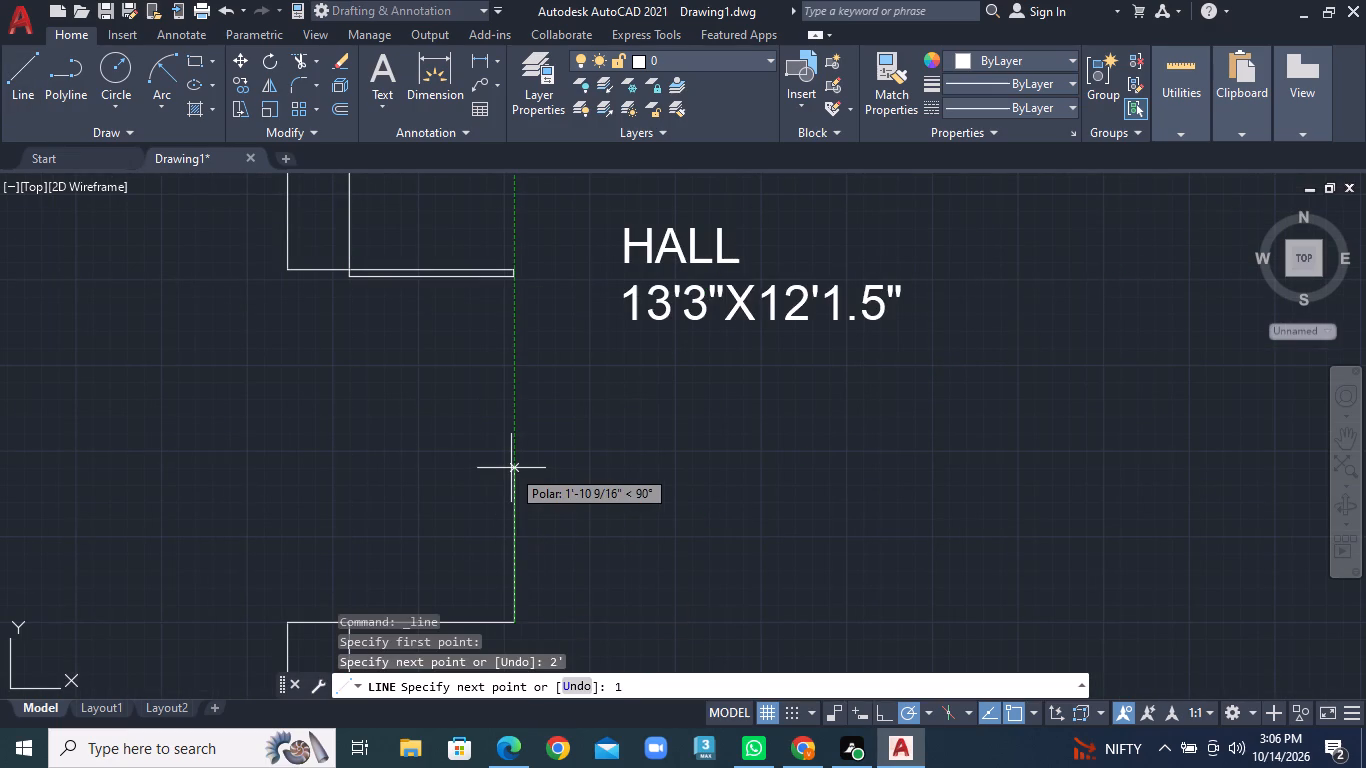
key(shift+quotedbl)
key(Return)
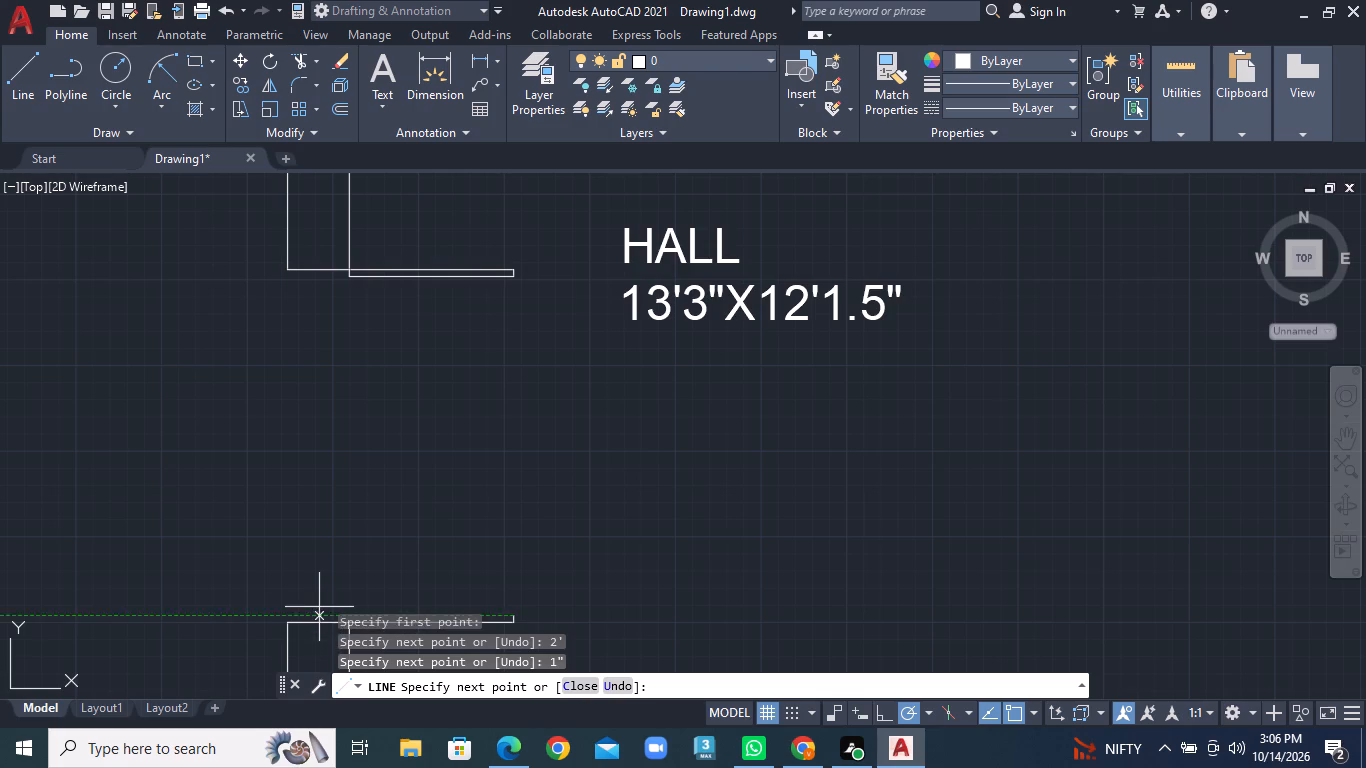
text(2')
key(Return)
middle_drag(413, 609, 438, 473)
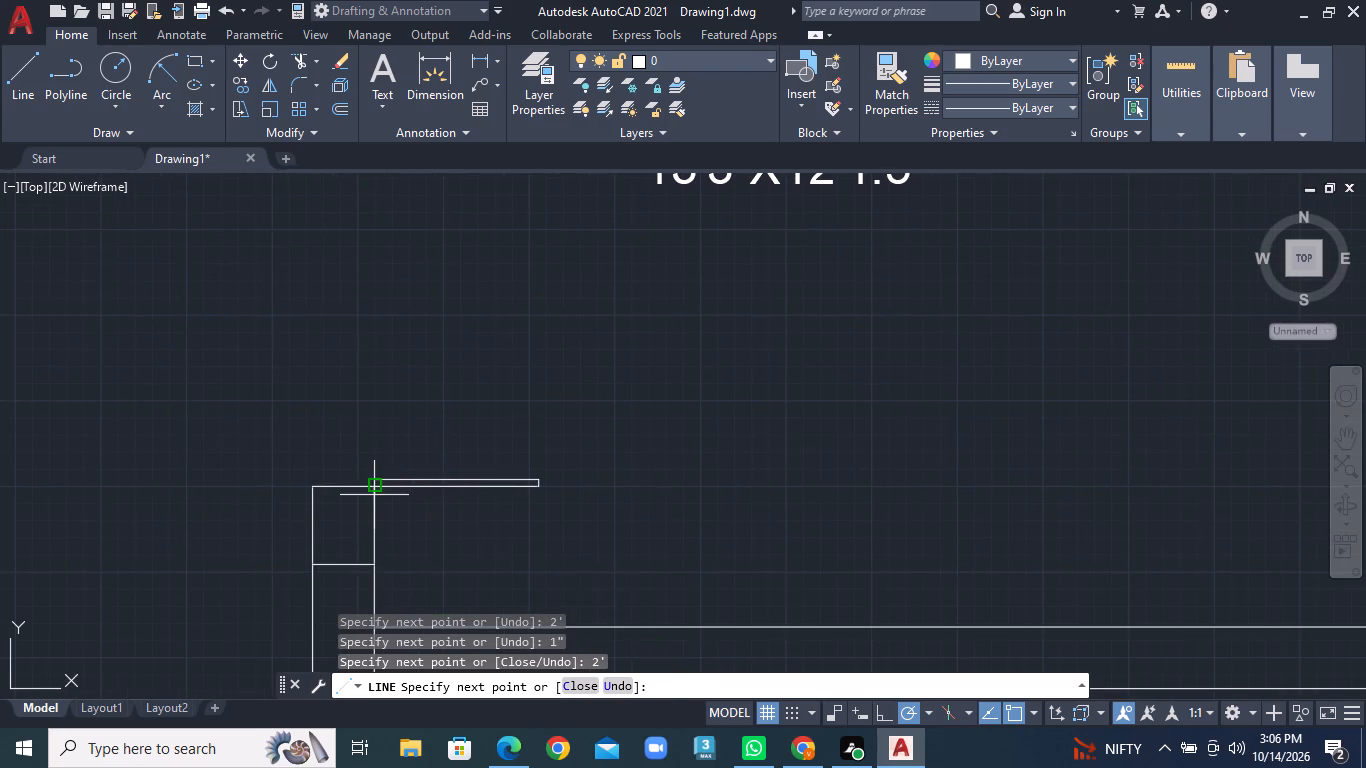
scroll(374, 495, up, 1)
click(374, 483)
right_click(374, 483)
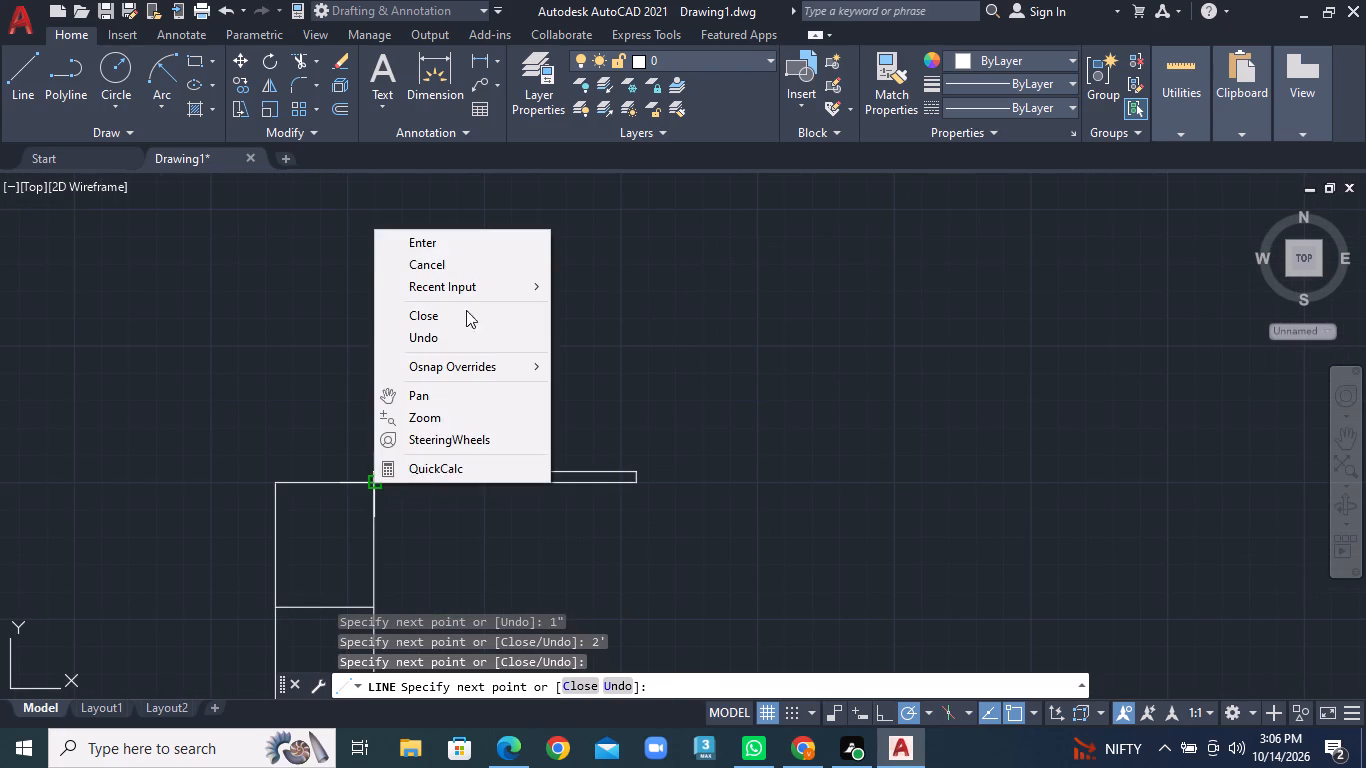
click(468, 242)
Draw a construction line across the hall opening along the wall's outer face, joining the upper and lower outer corners.
scroll(555, 427, down, 2)
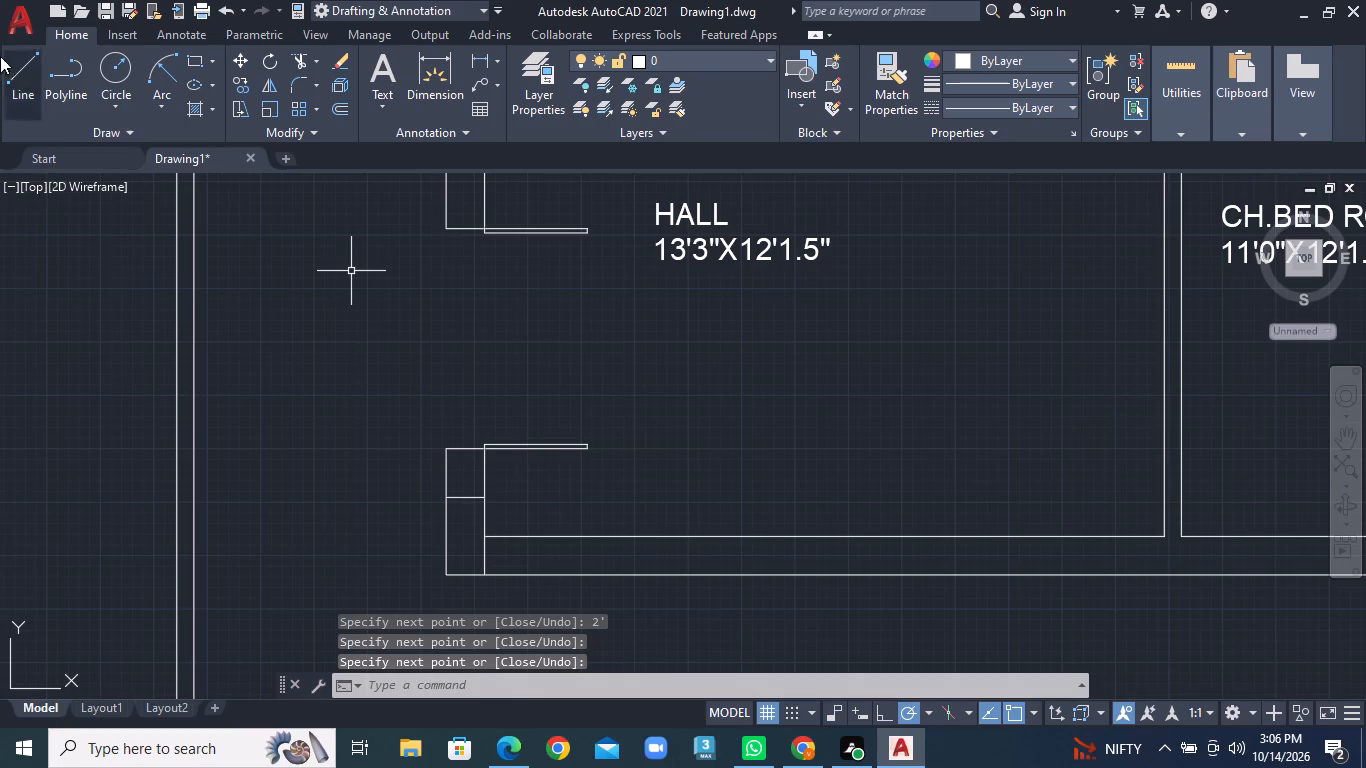
click(25, 61)
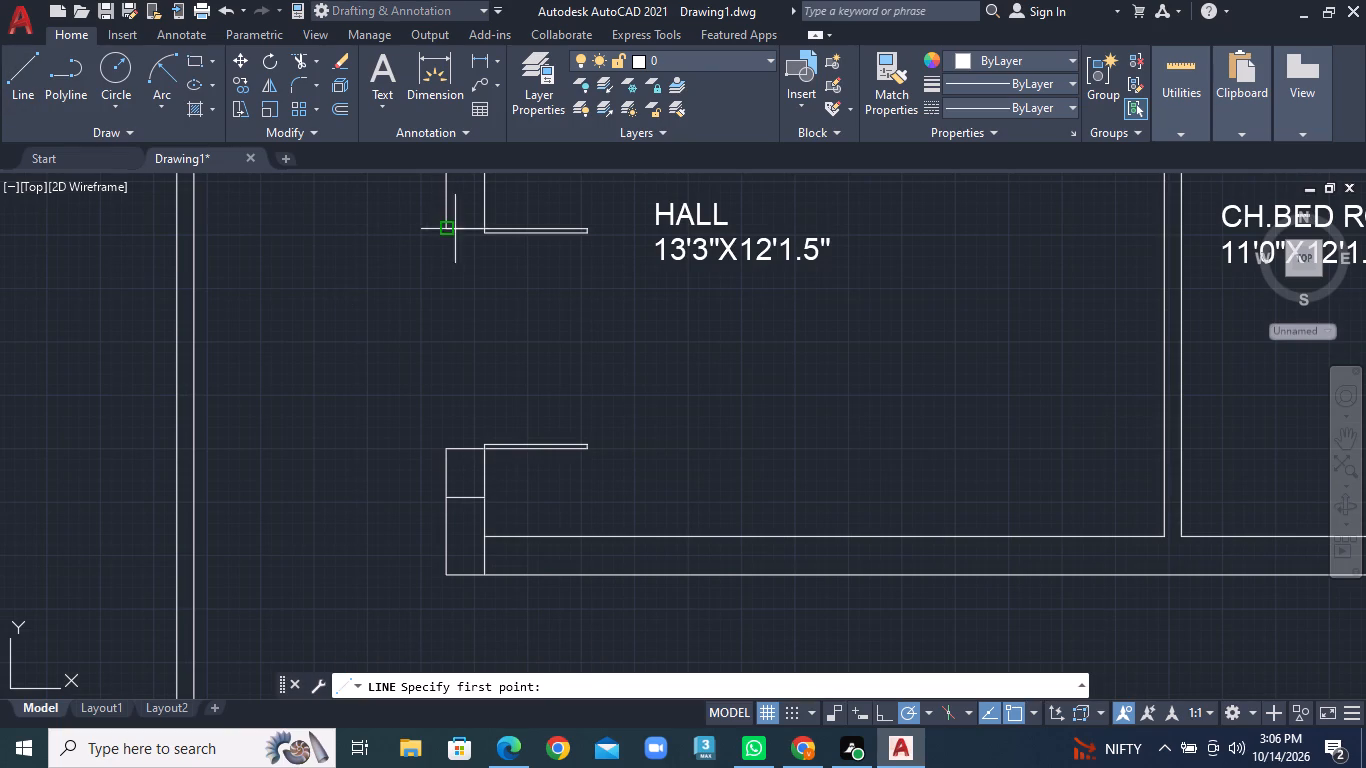
double_click(455, 229)
click(446, 449)
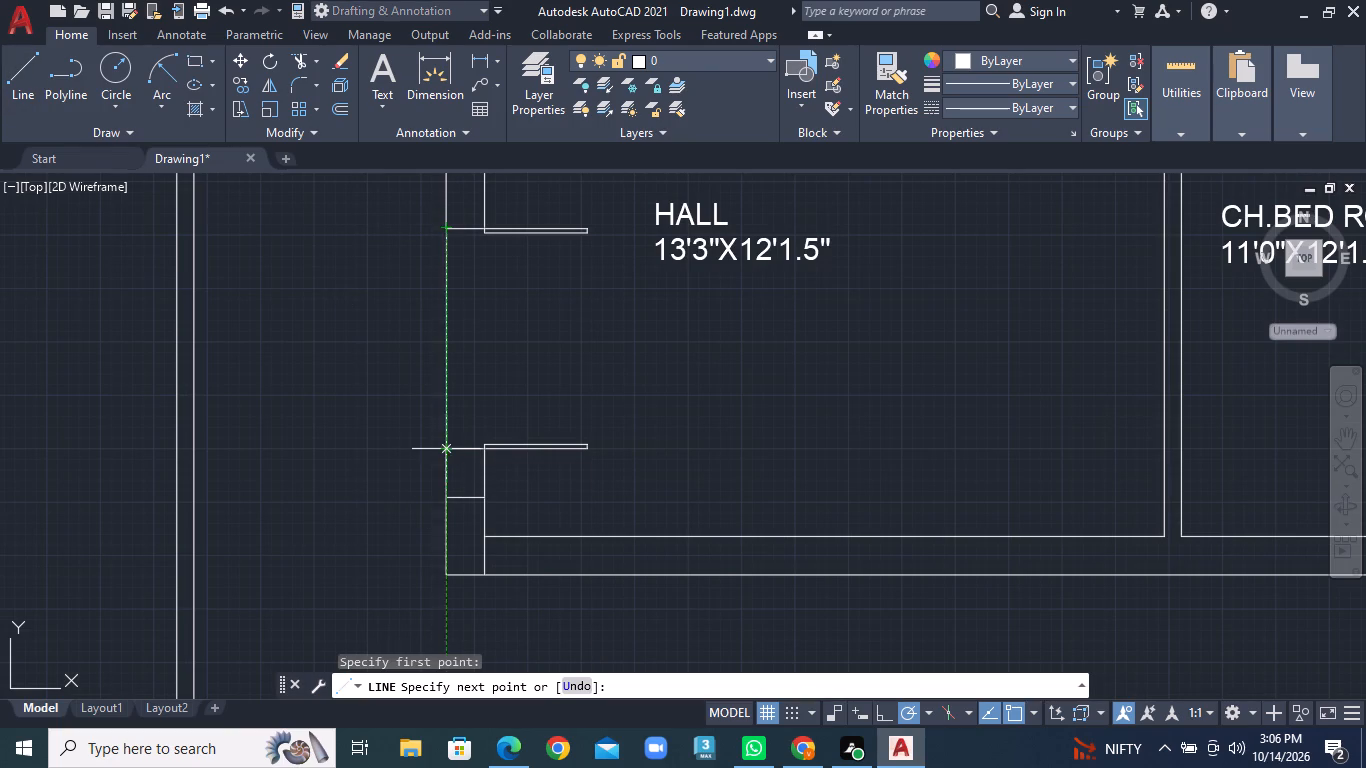
right_click(446, 449)
click(492, 470)
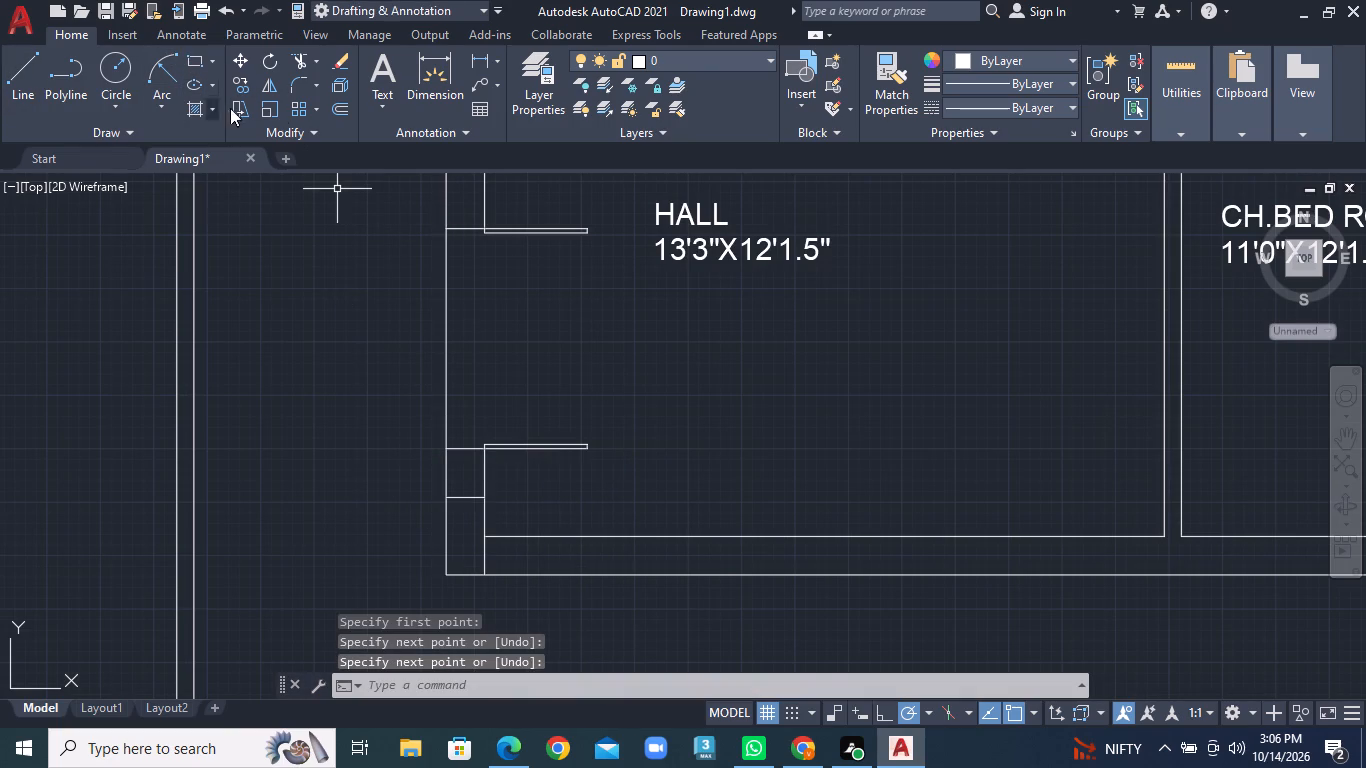
Draw the upper door swing as a start-end-radius arc from the construction line's midpoint to the upper leaf's free end.
click(164, 94)
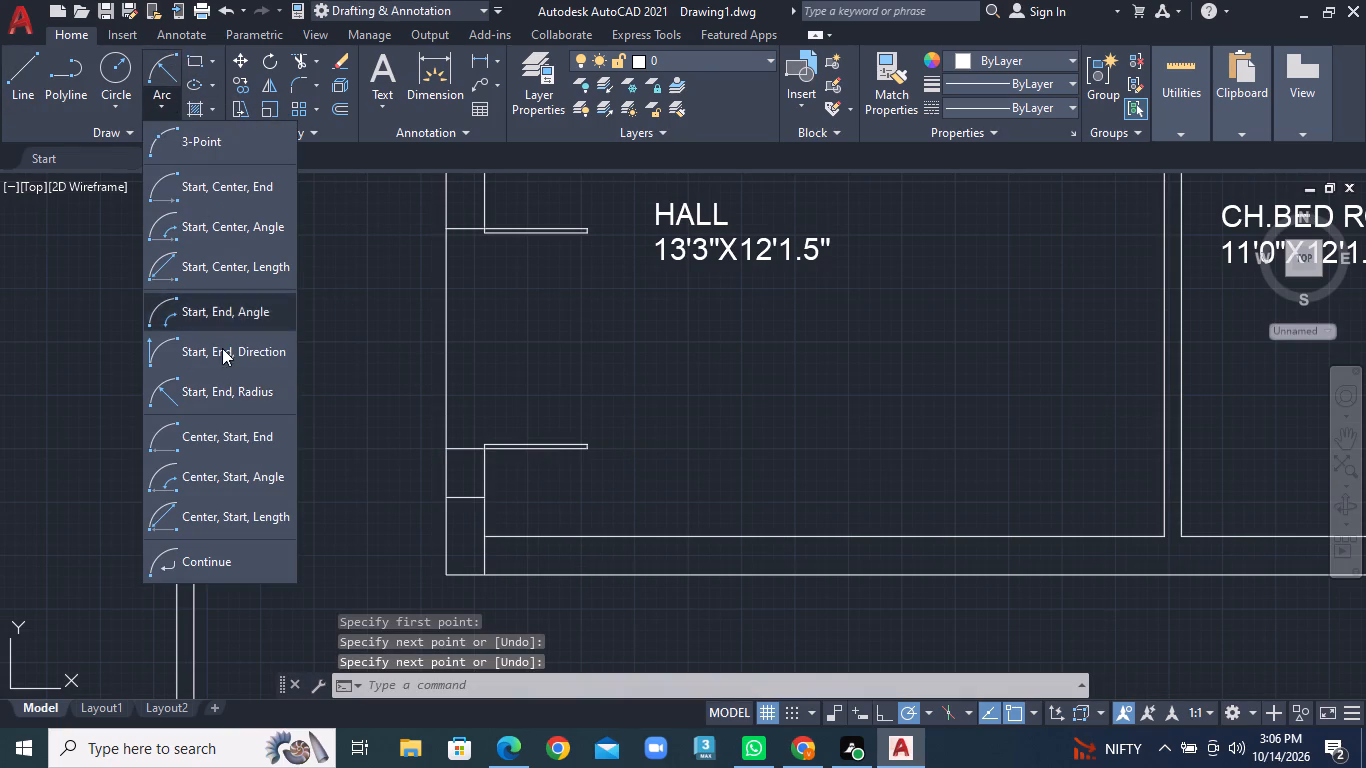
click(230, 392)
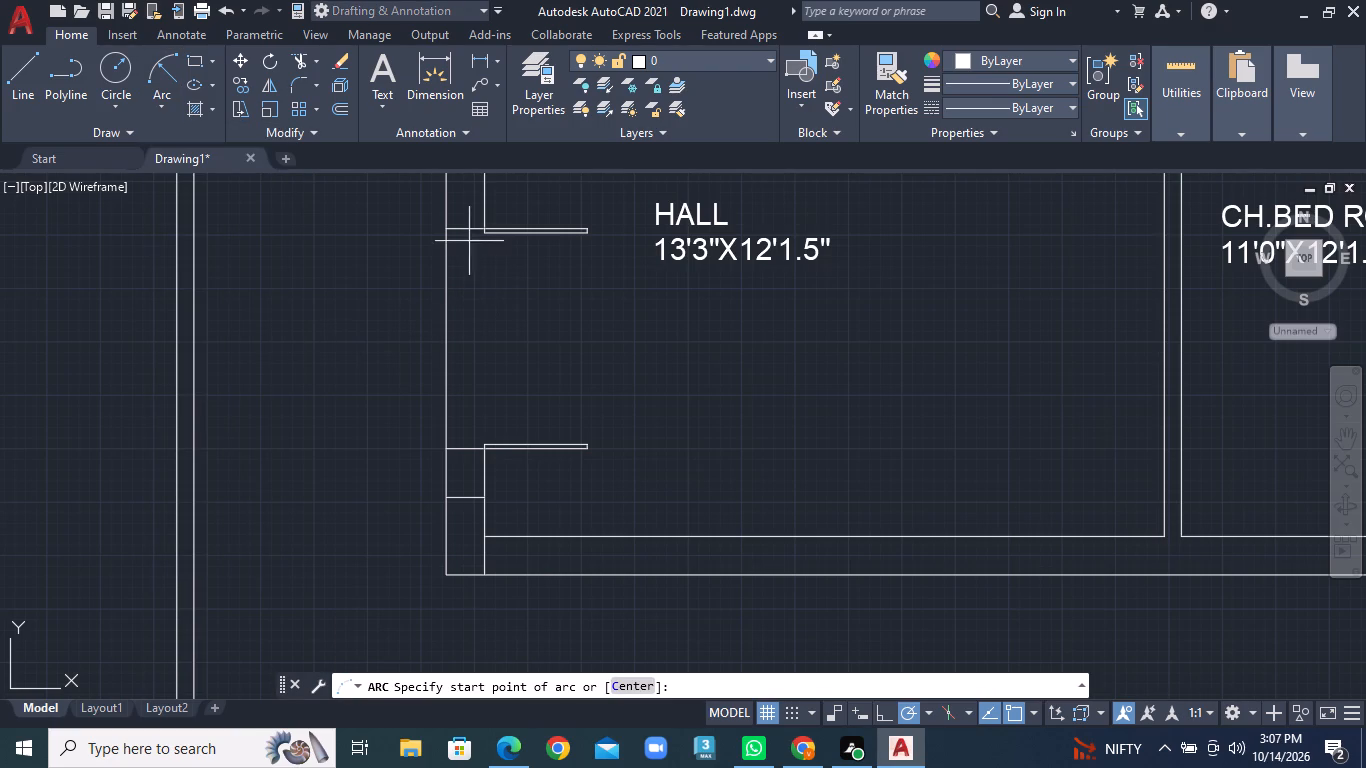
click(447, 339)
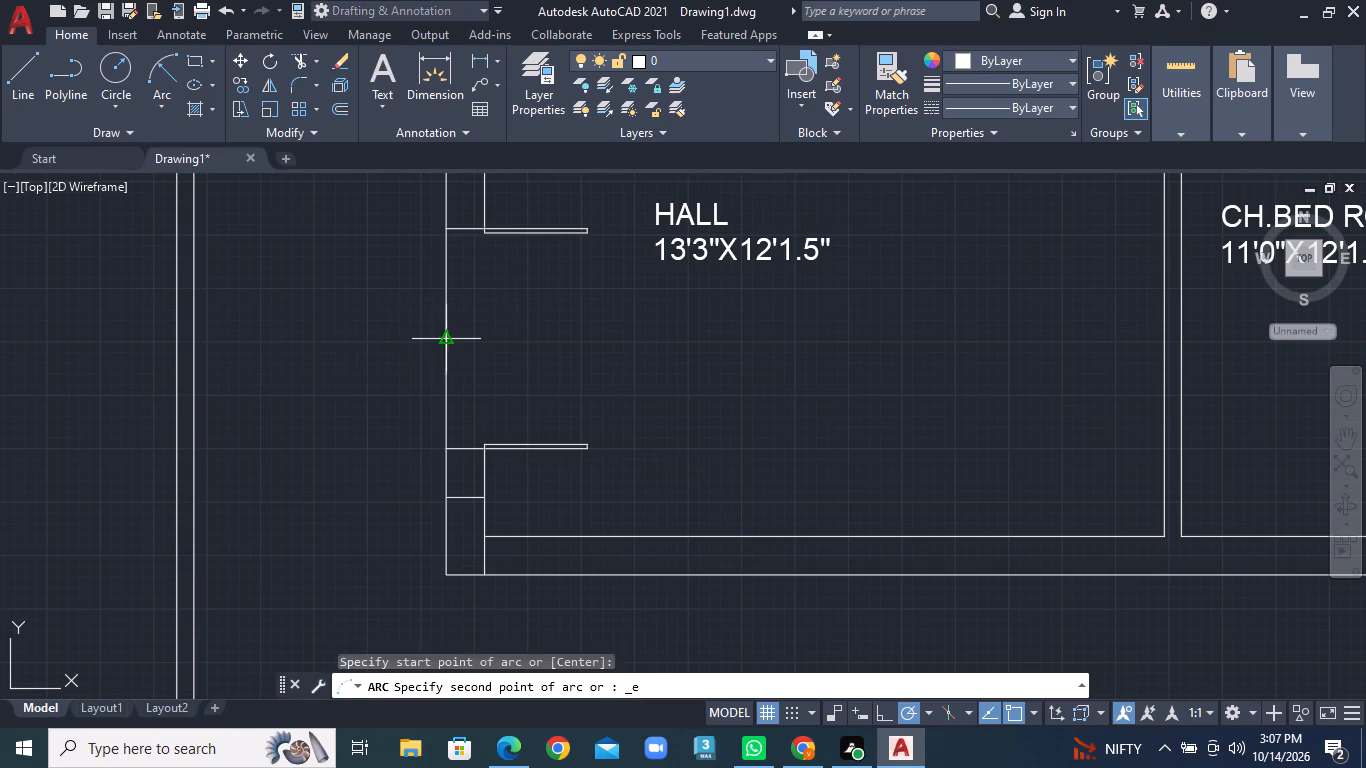
click(583, 235)
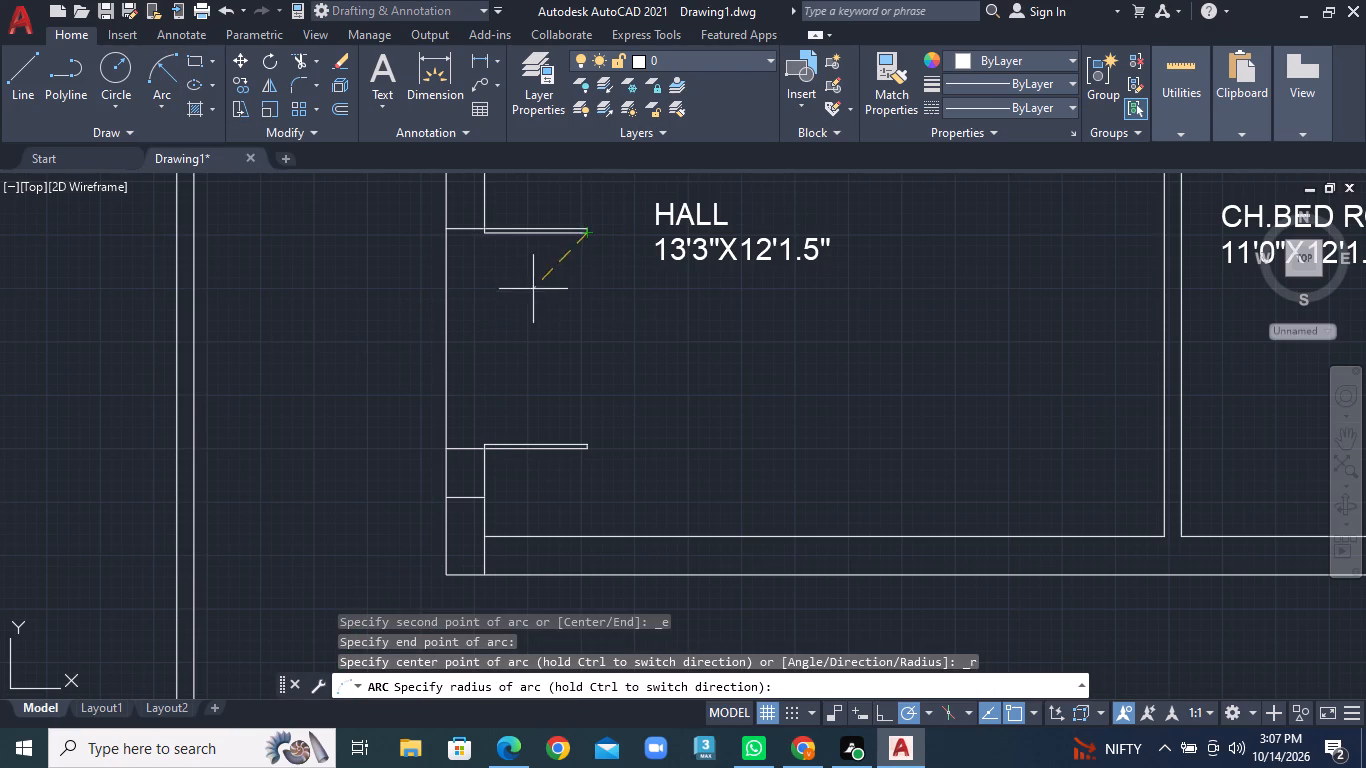
click(468, 297)
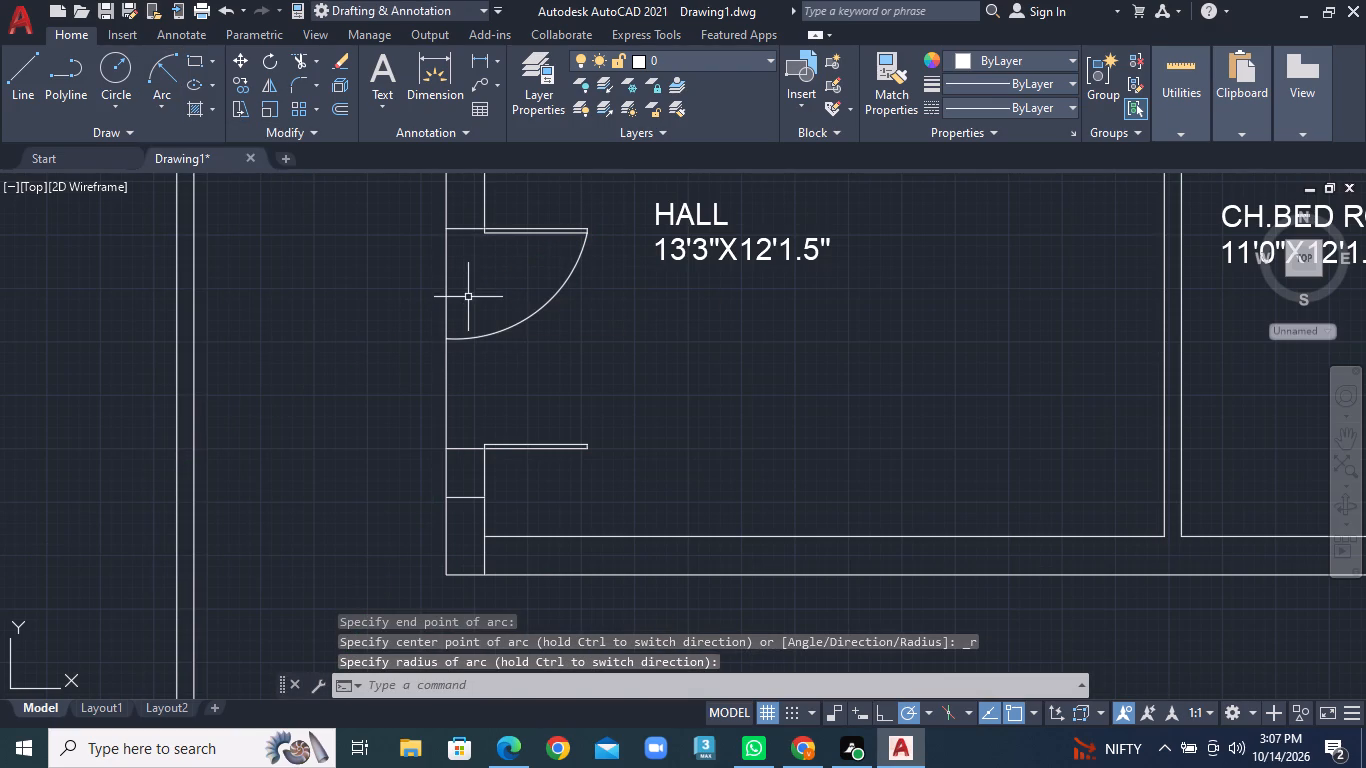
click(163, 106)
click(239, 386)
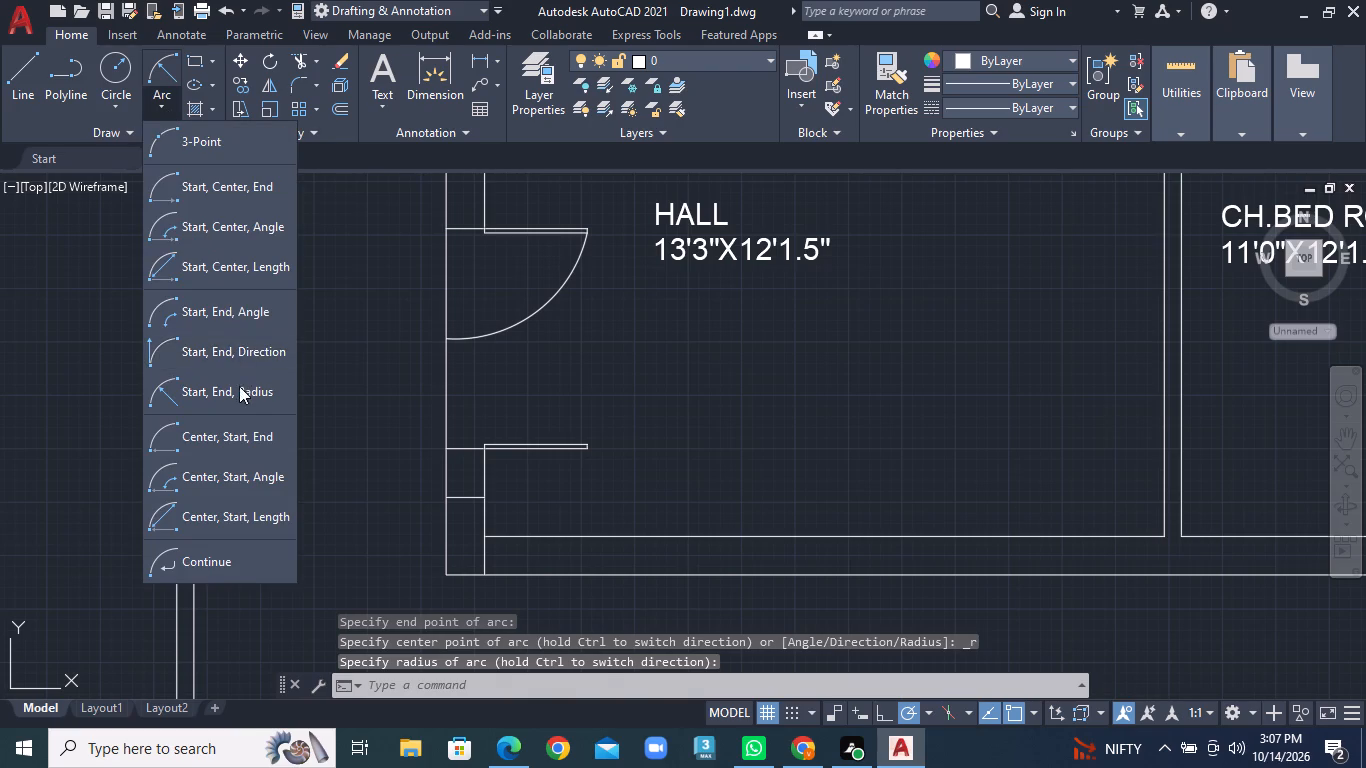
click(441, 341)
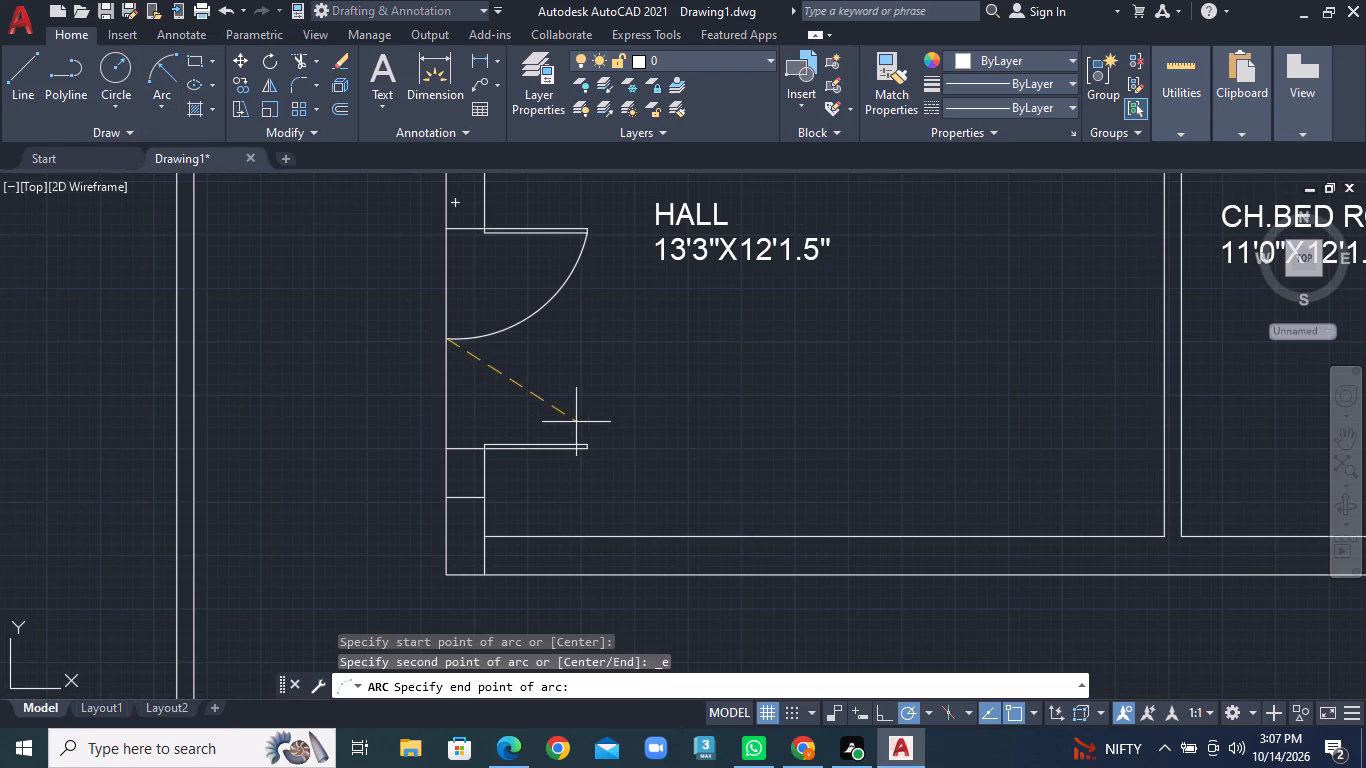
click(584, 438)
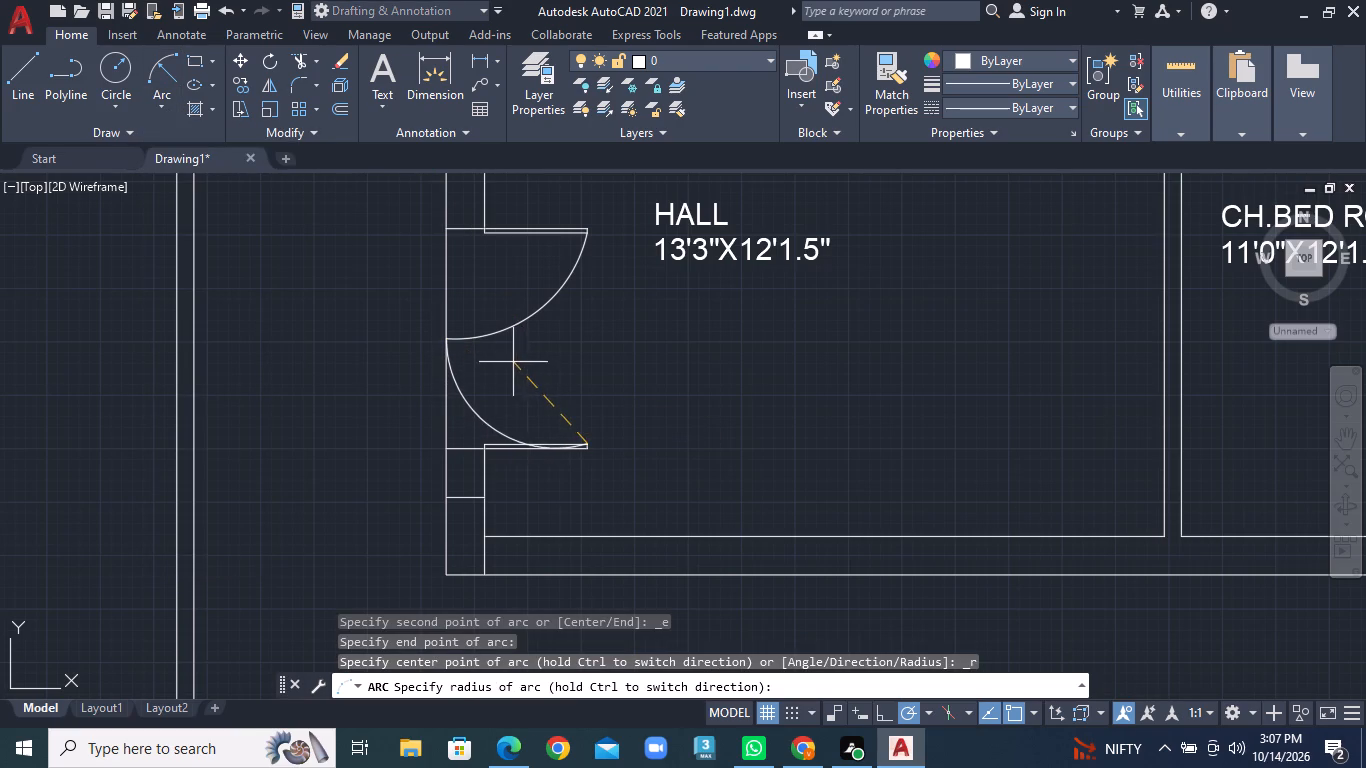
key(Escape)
Draw the lower door swing as a start-end-radius arc from the lower leaf's free end to the construction line's midpoint.
click(169, 103)
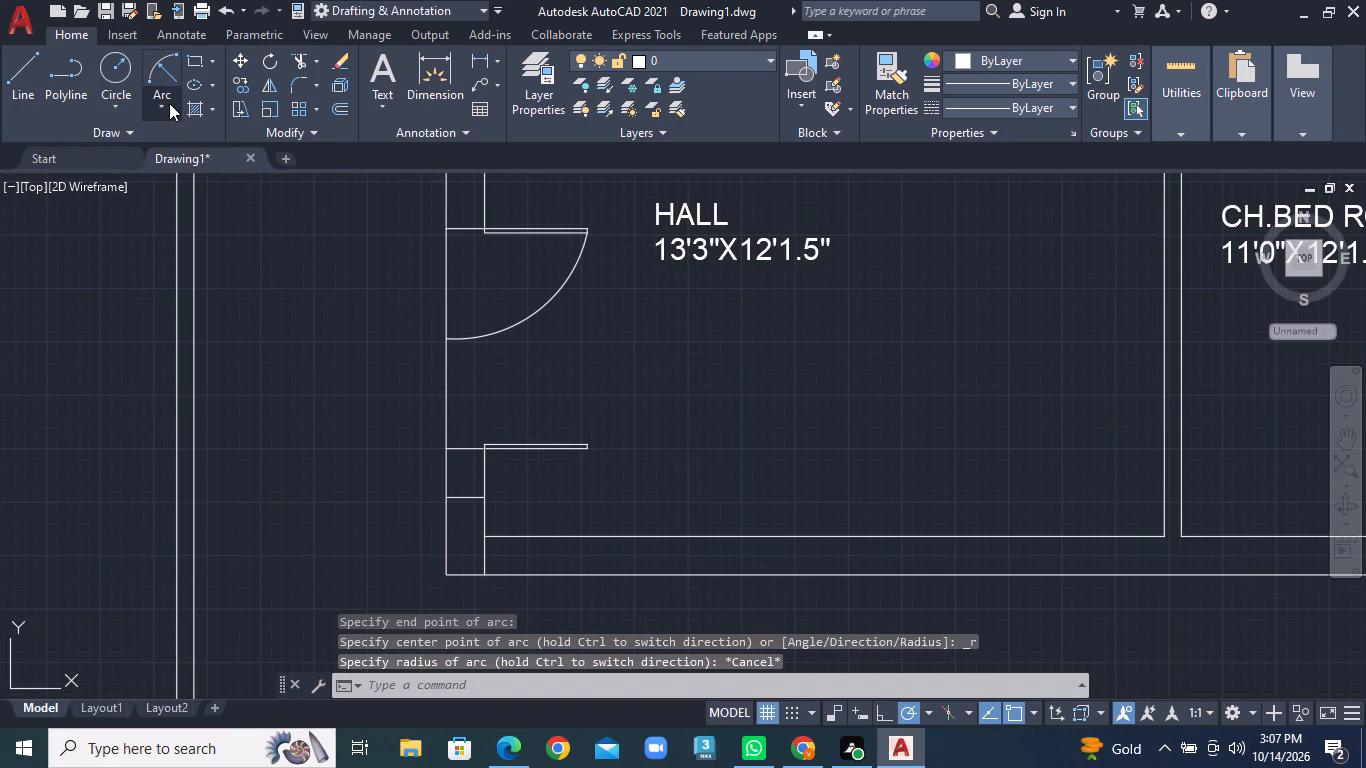
click(248, 391)
click(588, 443)
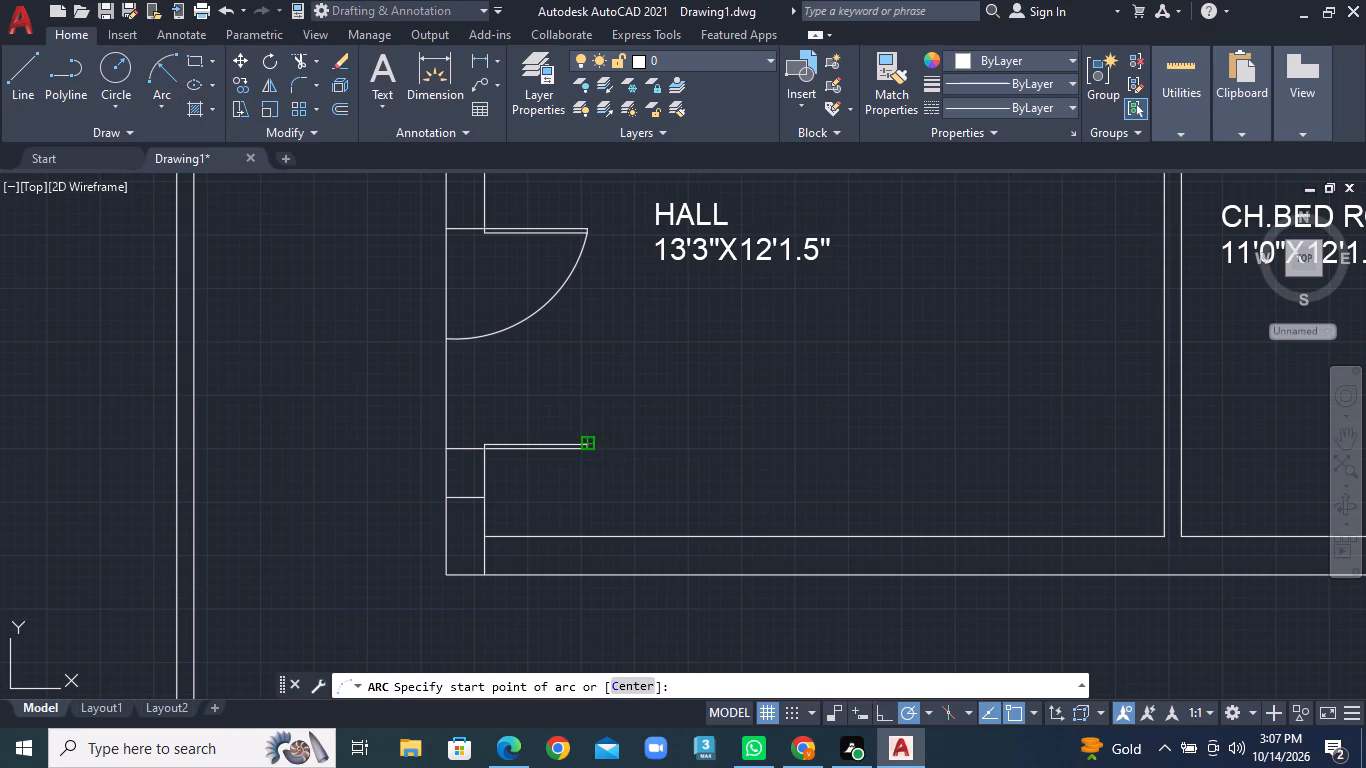
click(448, 346)
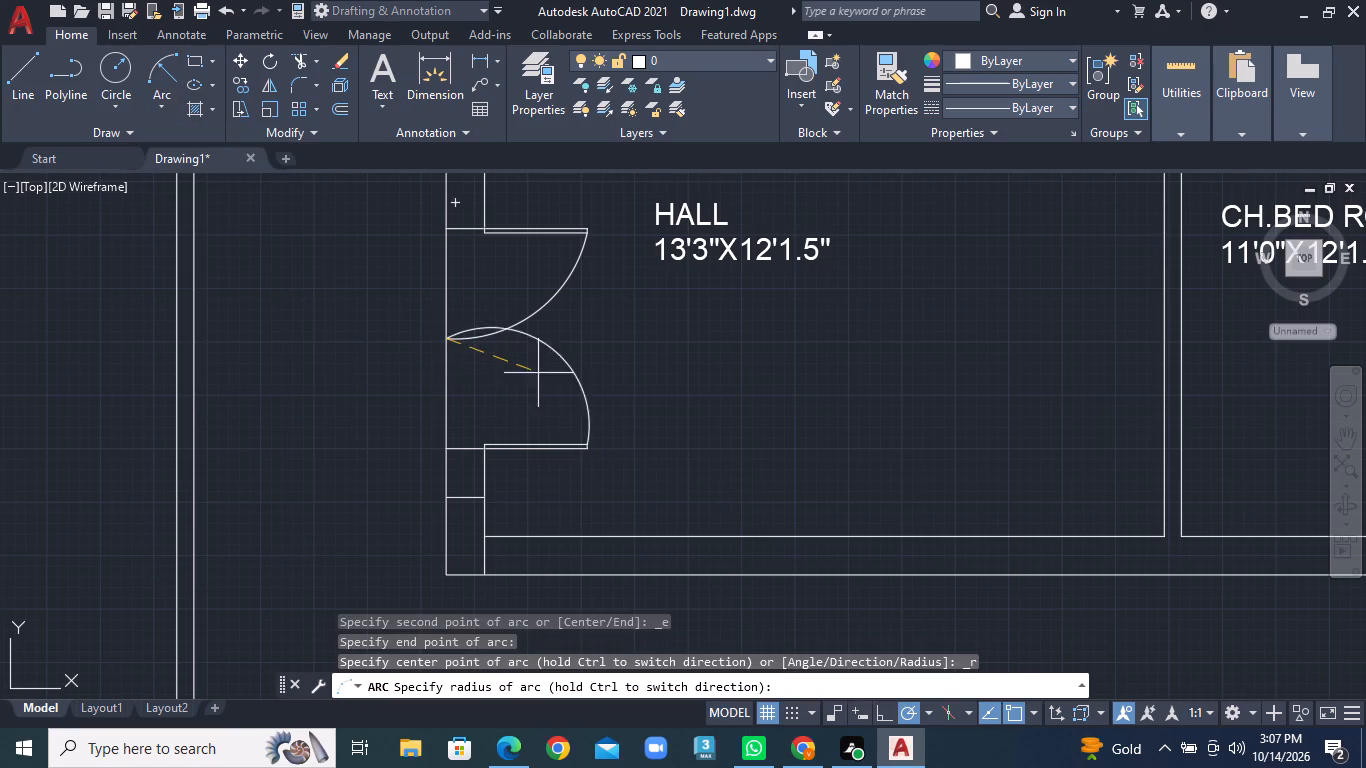
click(593, 396)
Trim away both halves of the construction line across the hall's double-door opening.
scroll(620, 399, down, 1)
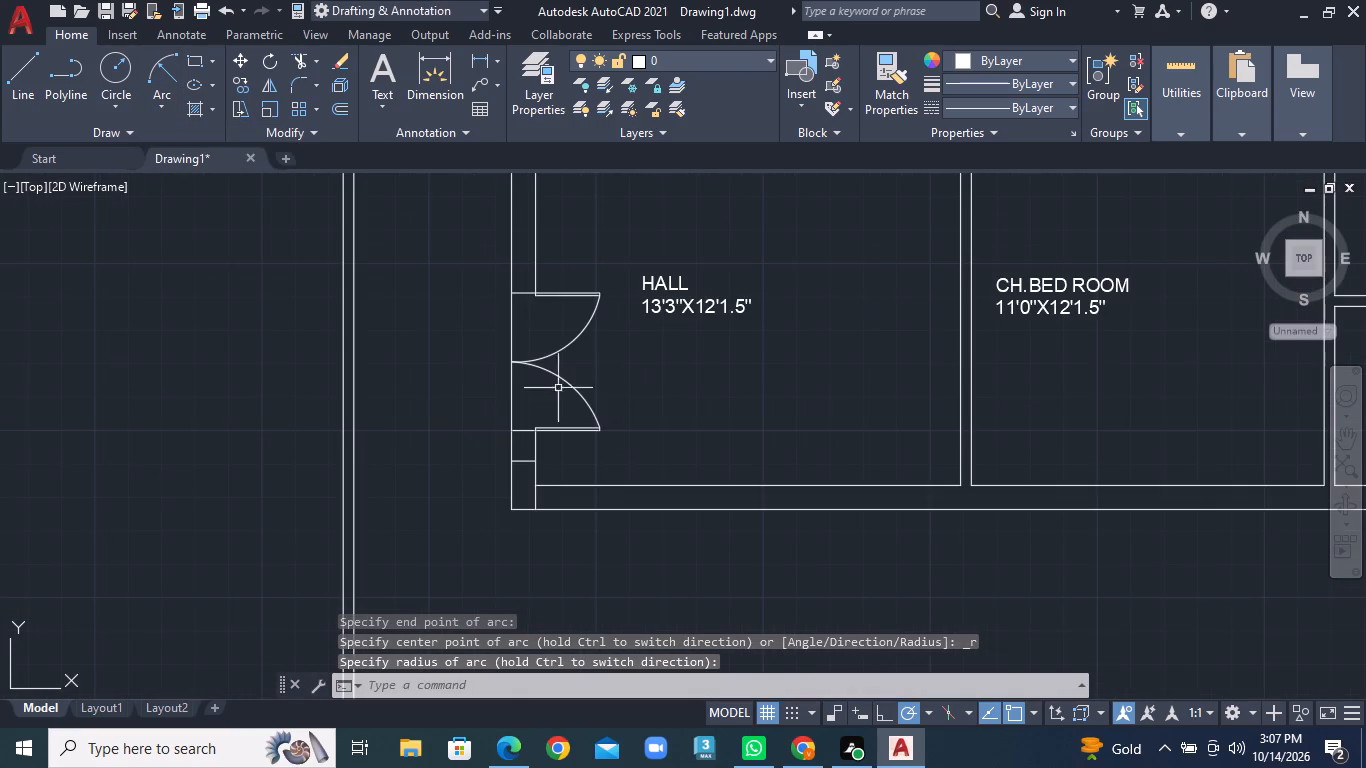
click(316, 58)
click(336, 87)
click(481, 308)
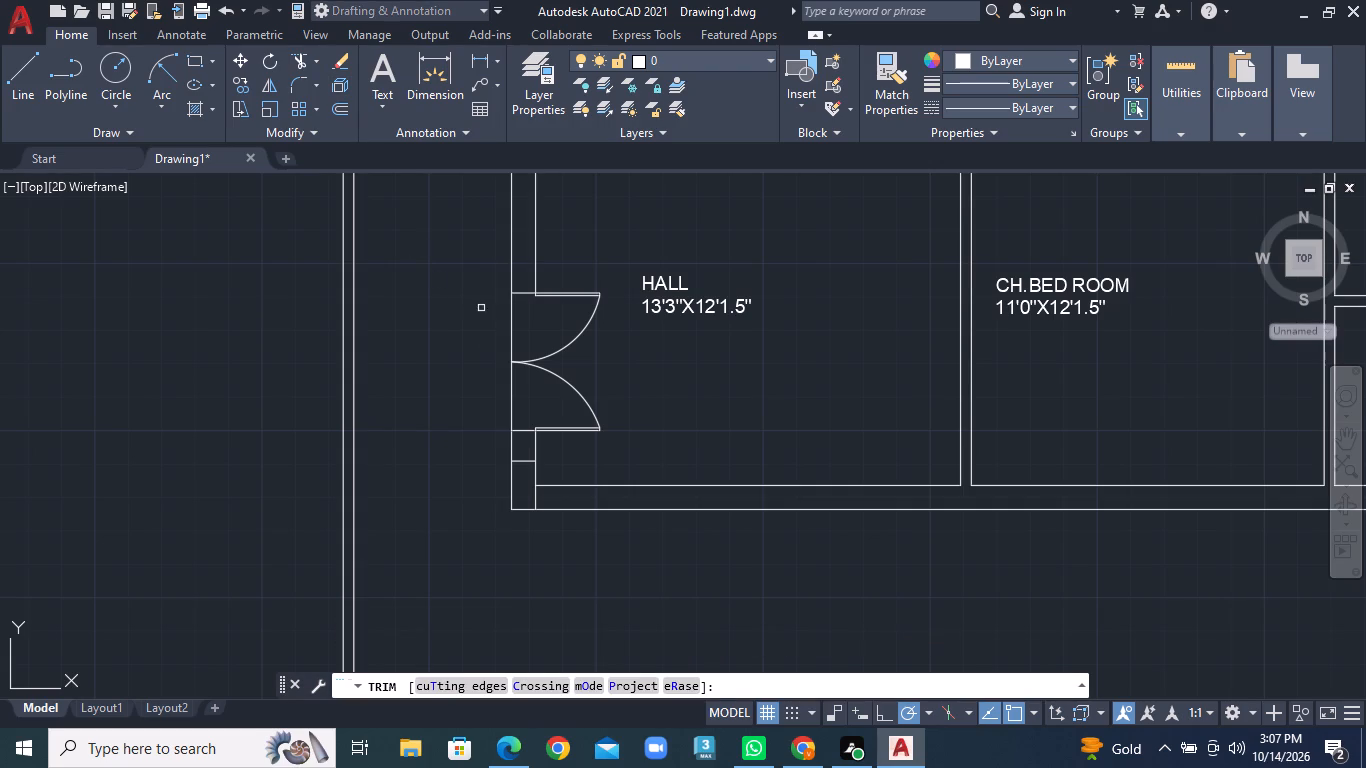
click(516, 311)
click(507, 430)
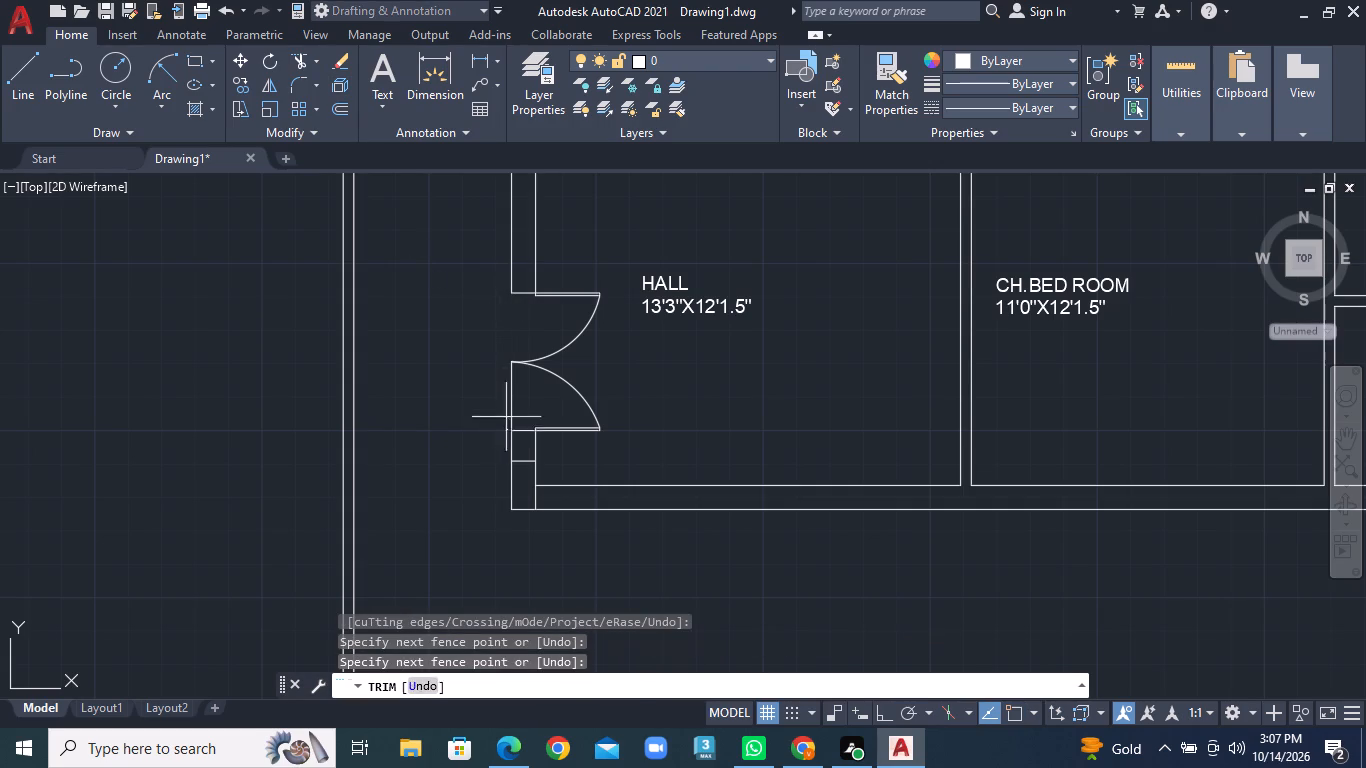
click(524, 405)
scroll(536, 403, down, 2)
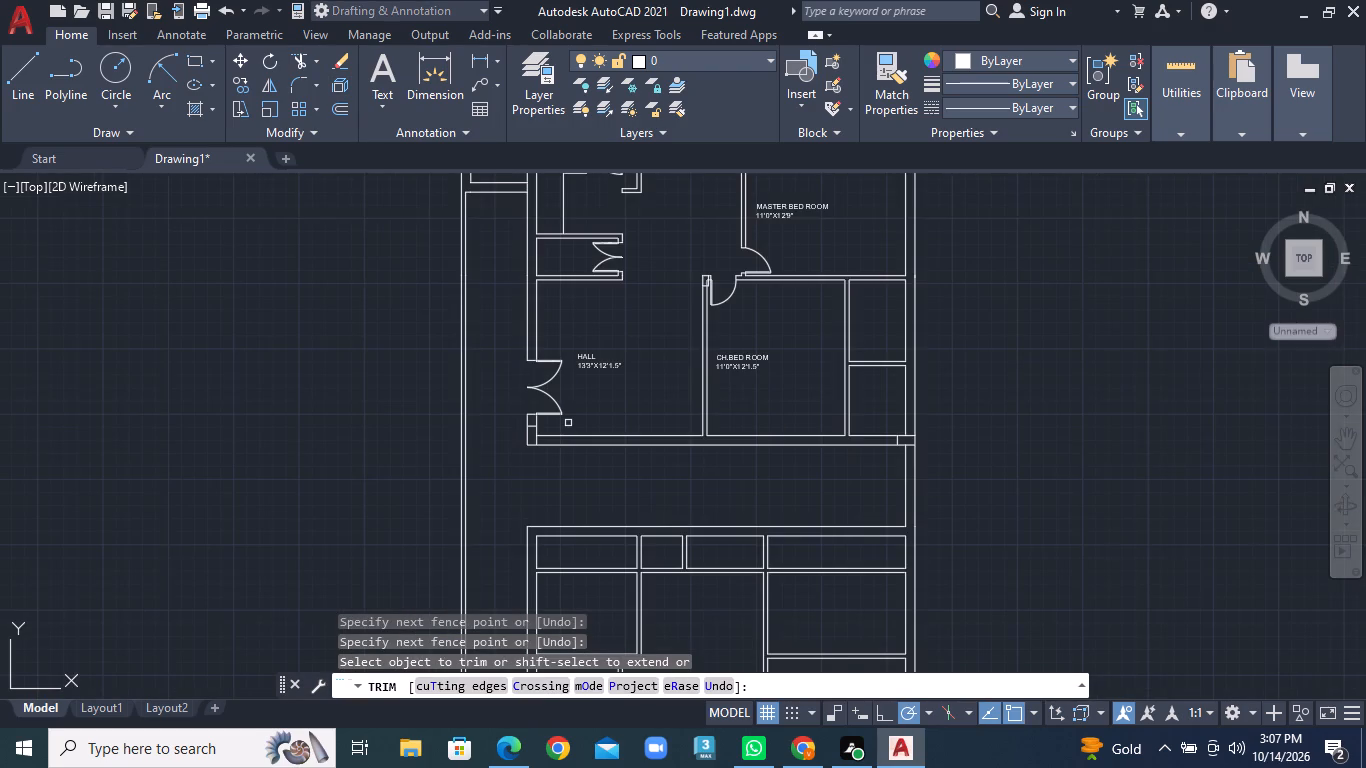
Draw a short jamb line across the partition between the two small rooms beside CH.BED ROOM, near its bedroom-side end.
scroll(569, 423, down, 1)
middle_drag(637, 437, 423, 433)
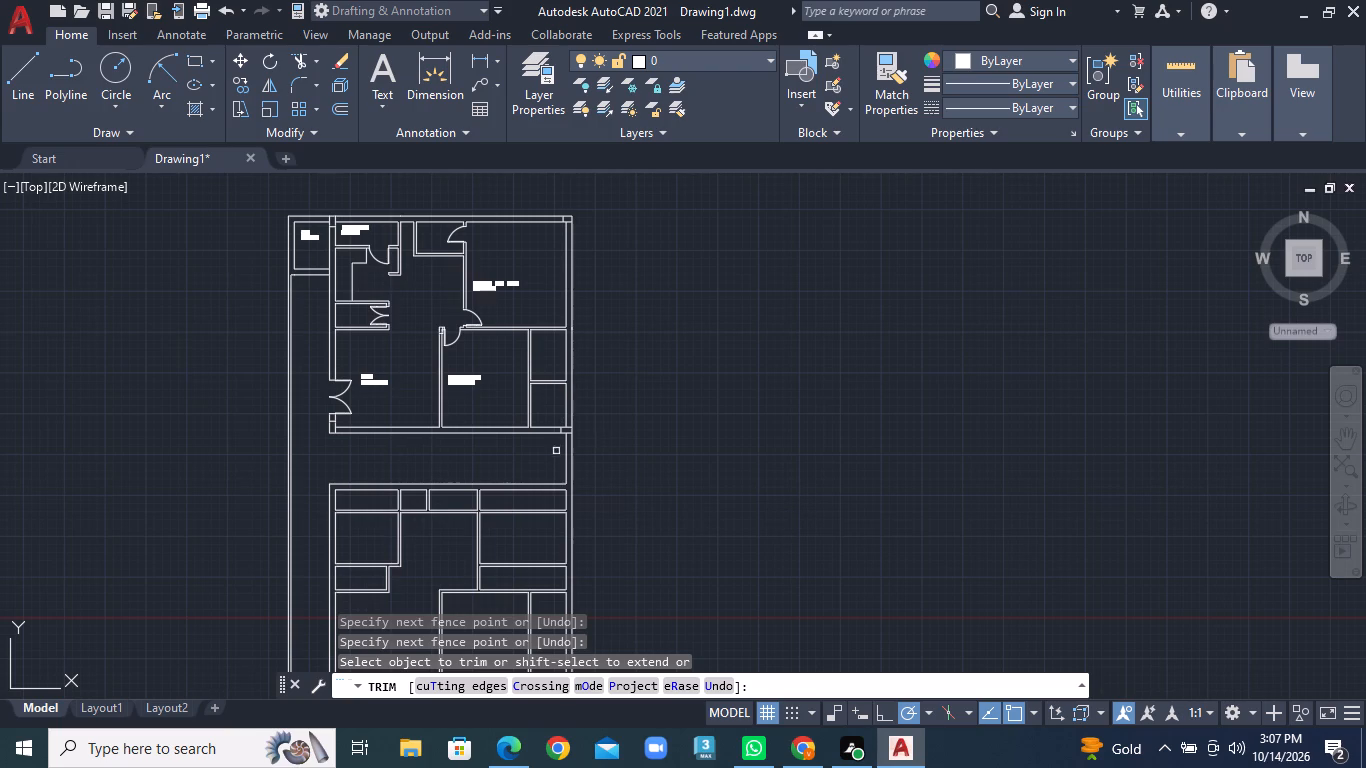
scroll(538, 380, up, 3)
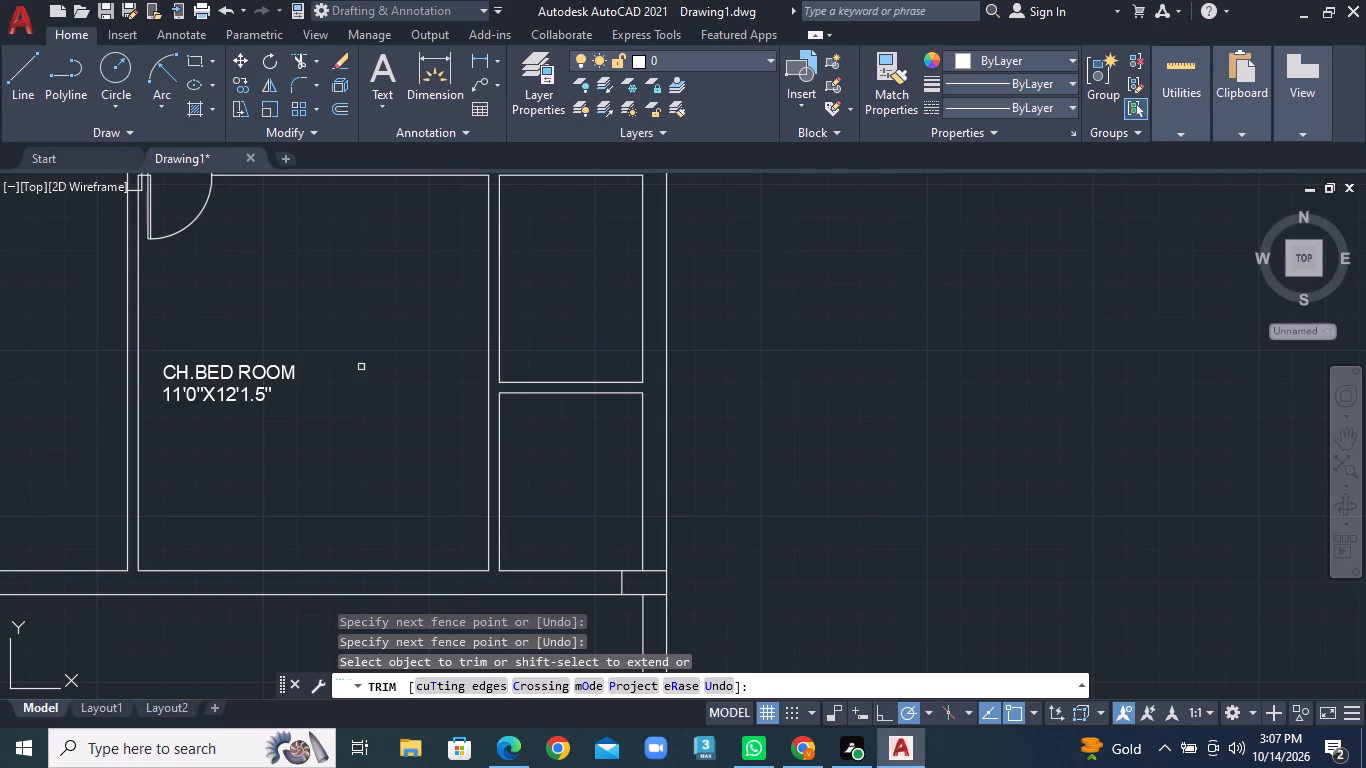
click(0, 88)
middle_drag(449, 469, 433, 393)
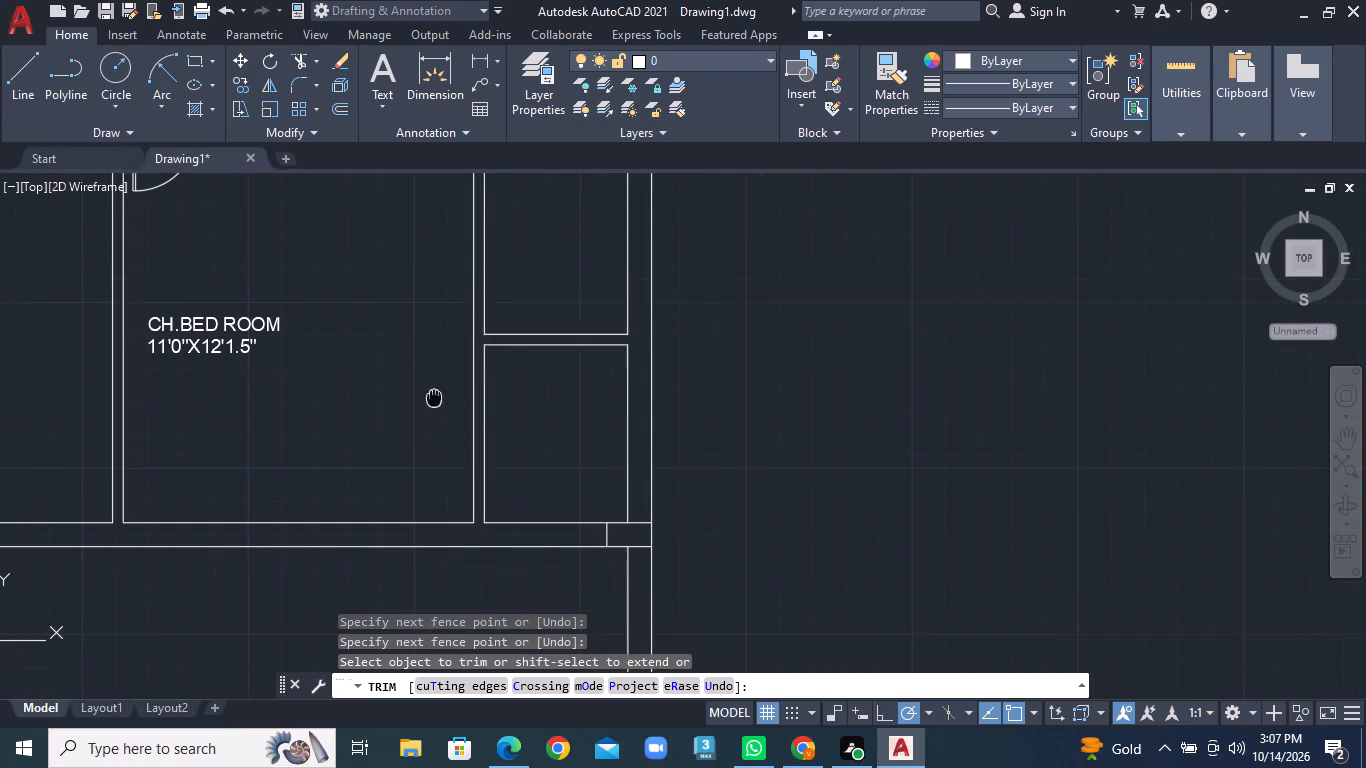
middle_drag(433, 393, 428, 390)
click(16, 86)
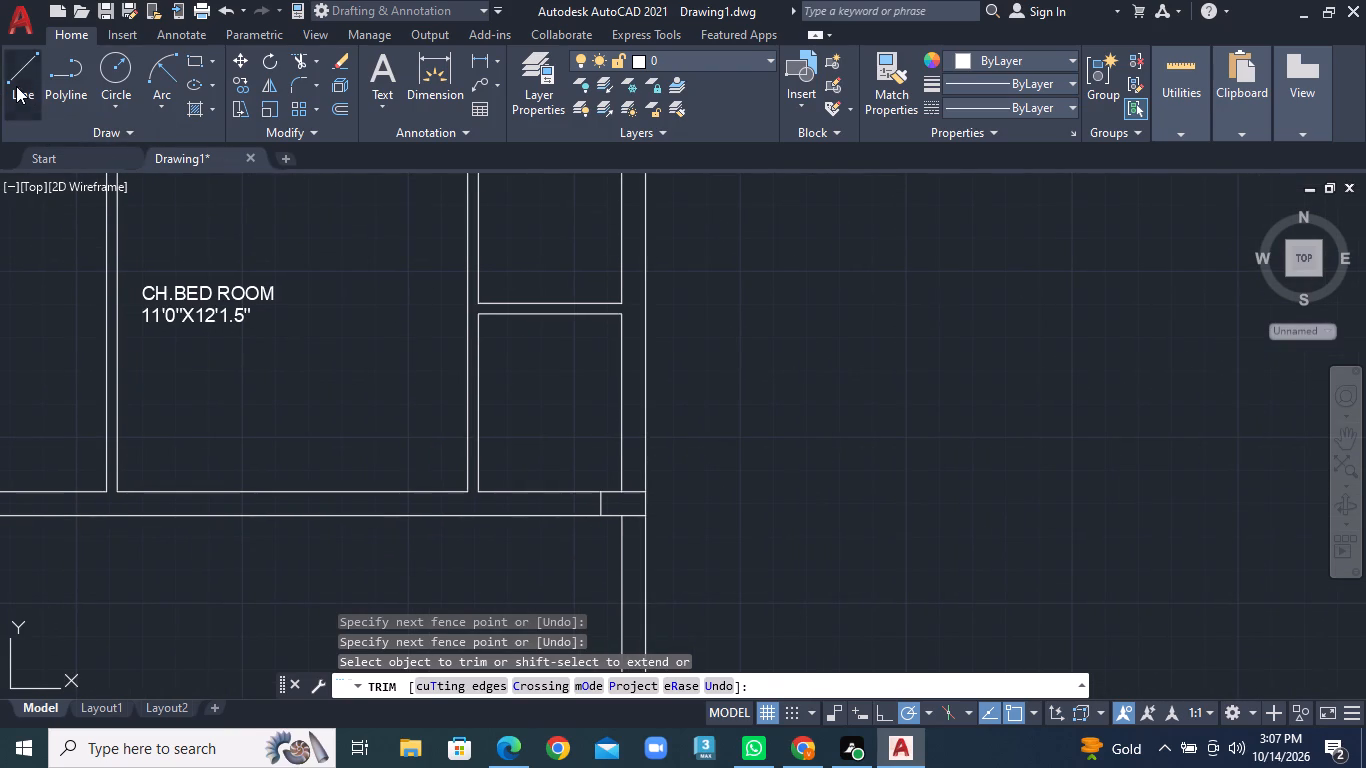
scroll(471, 319, up, 1)
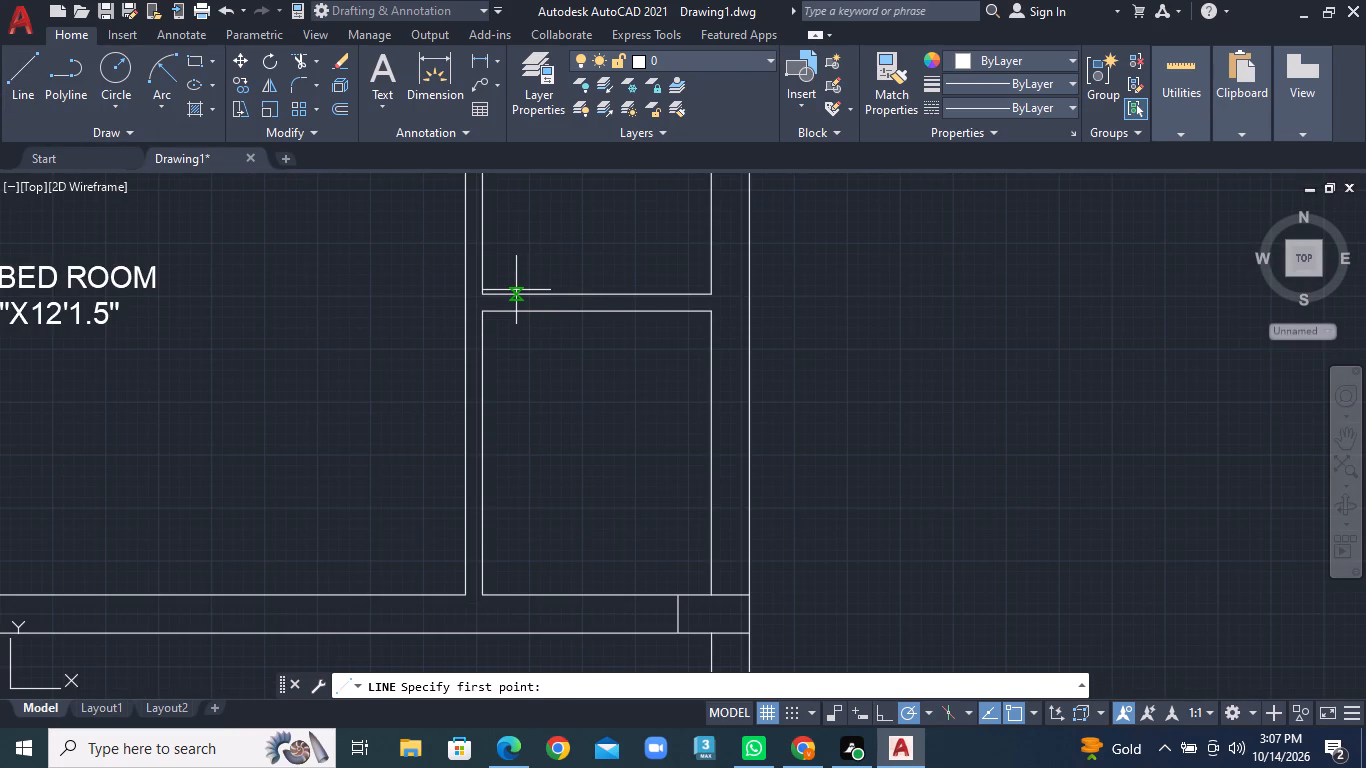
click(516, 290)
click(514, 308)
right_click(390, 226)
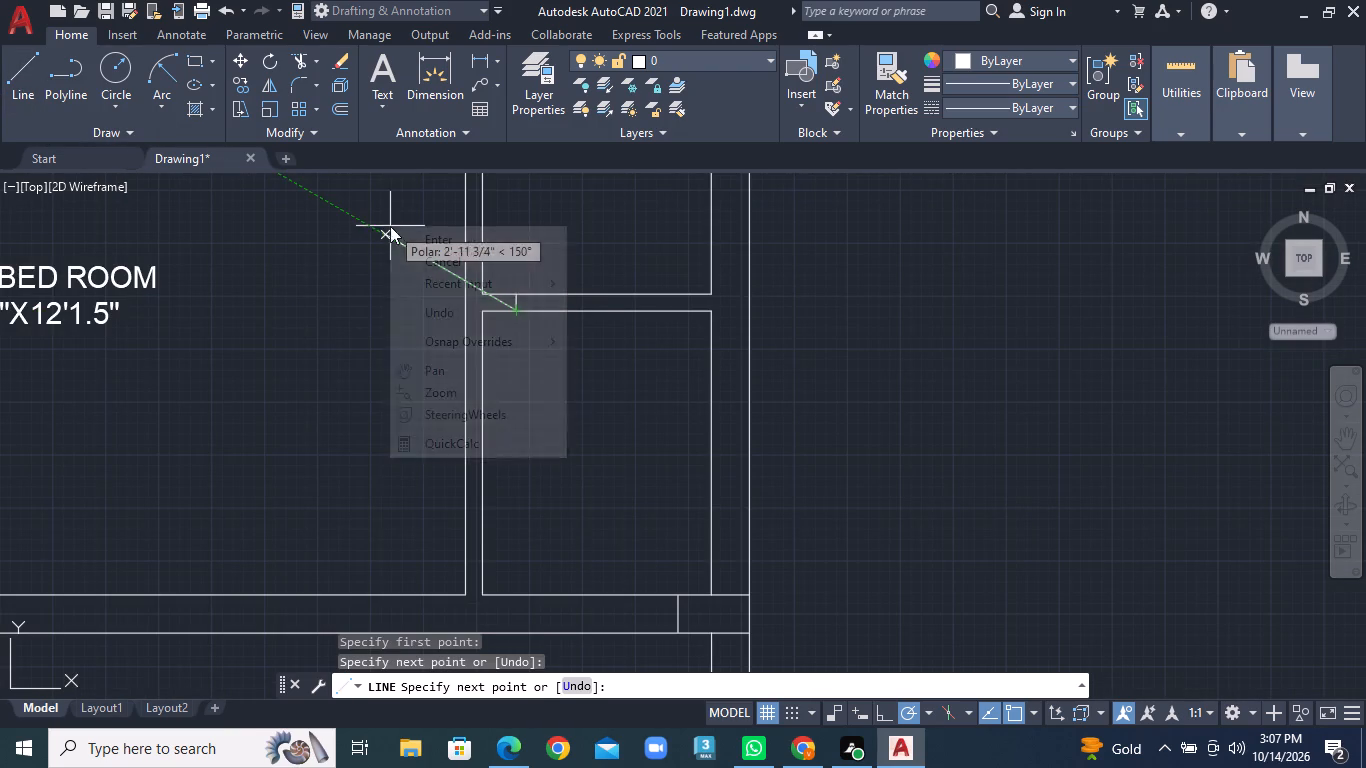
click(446, 241)
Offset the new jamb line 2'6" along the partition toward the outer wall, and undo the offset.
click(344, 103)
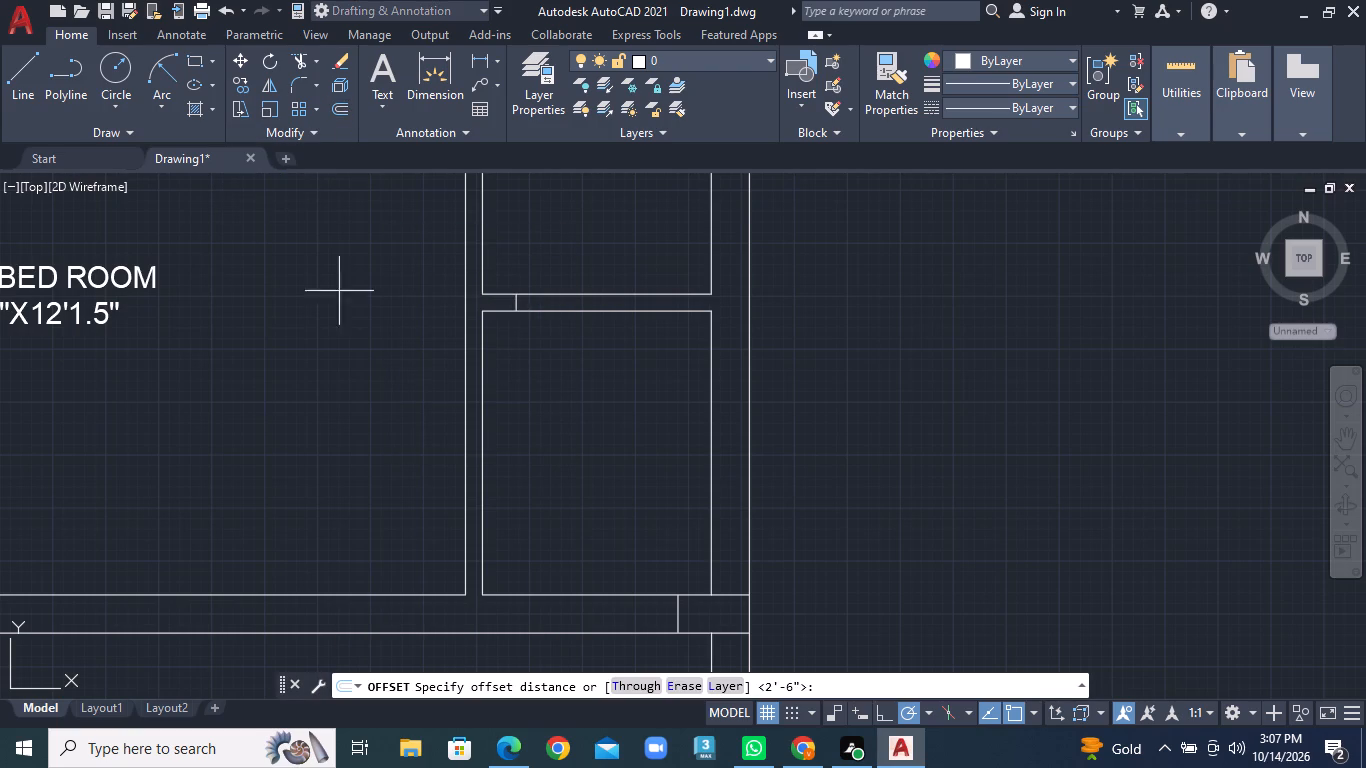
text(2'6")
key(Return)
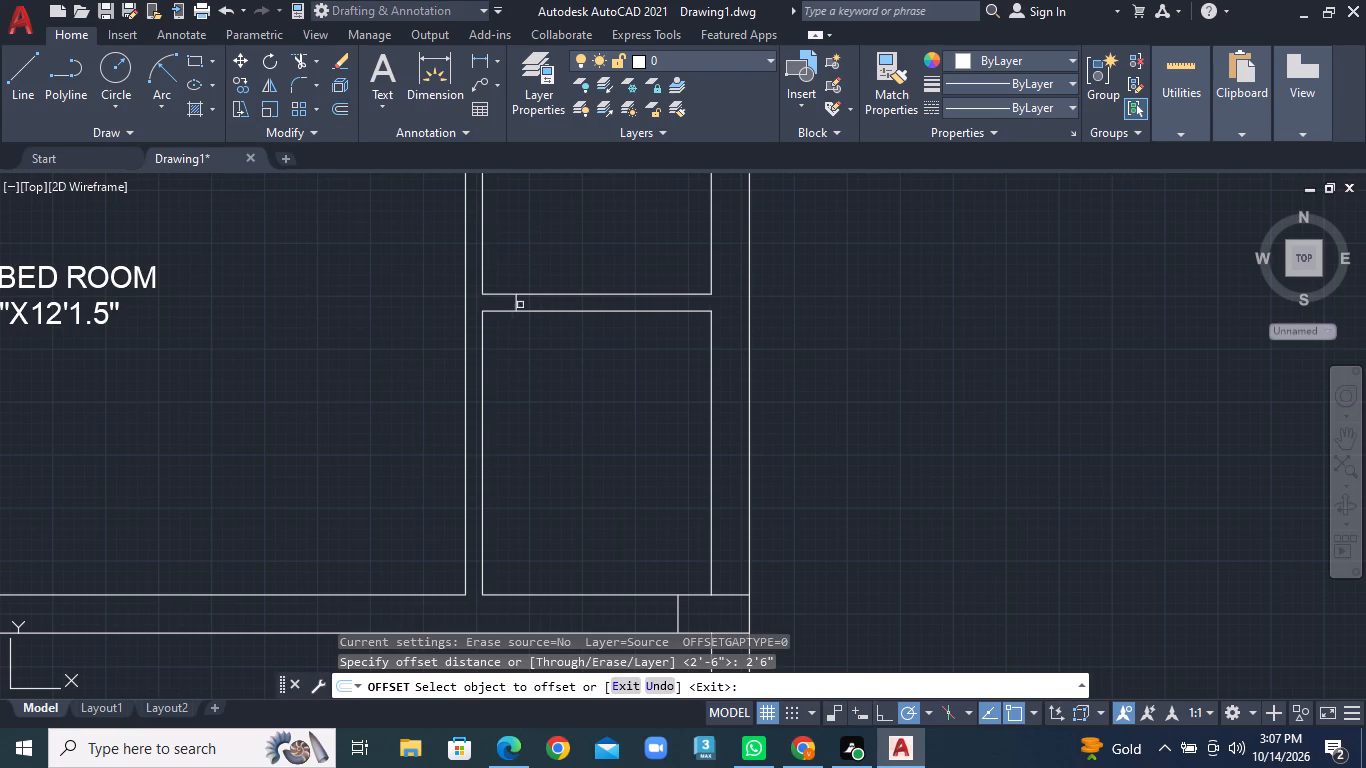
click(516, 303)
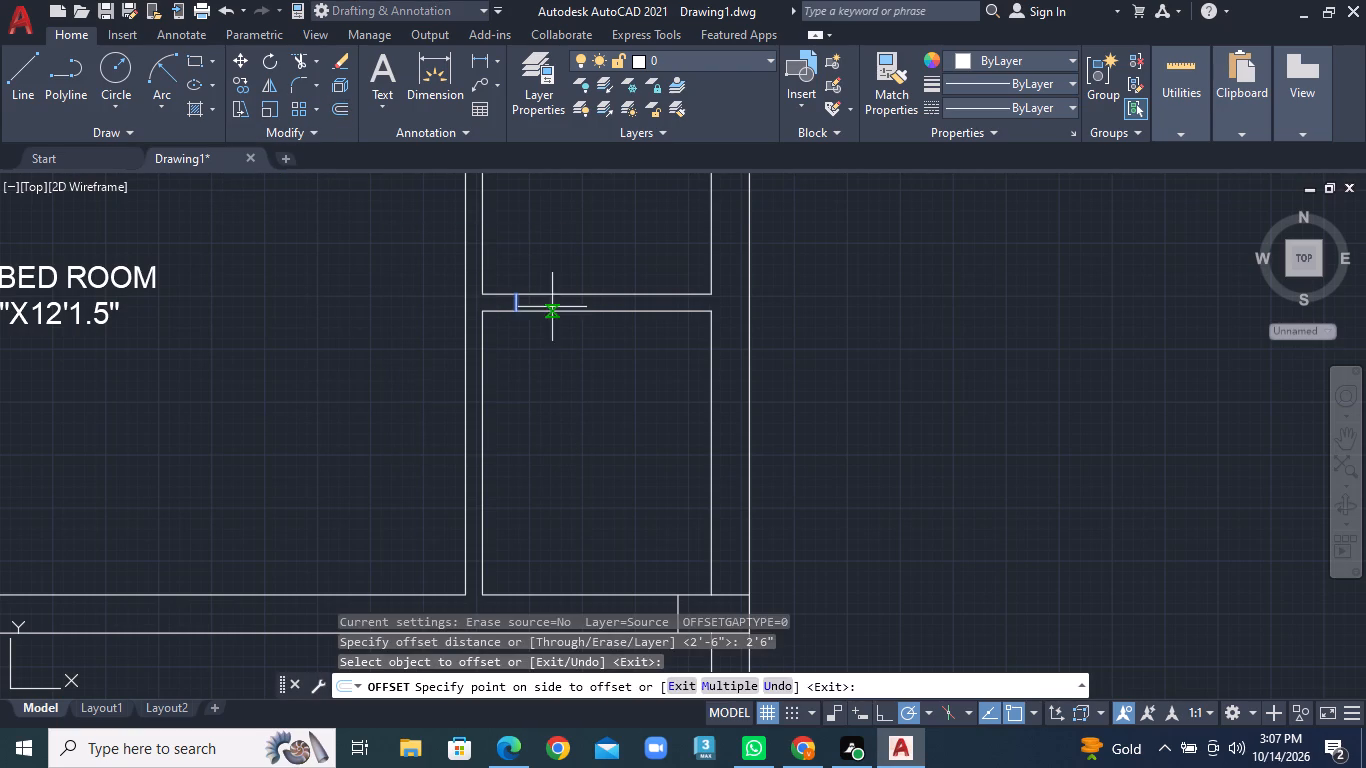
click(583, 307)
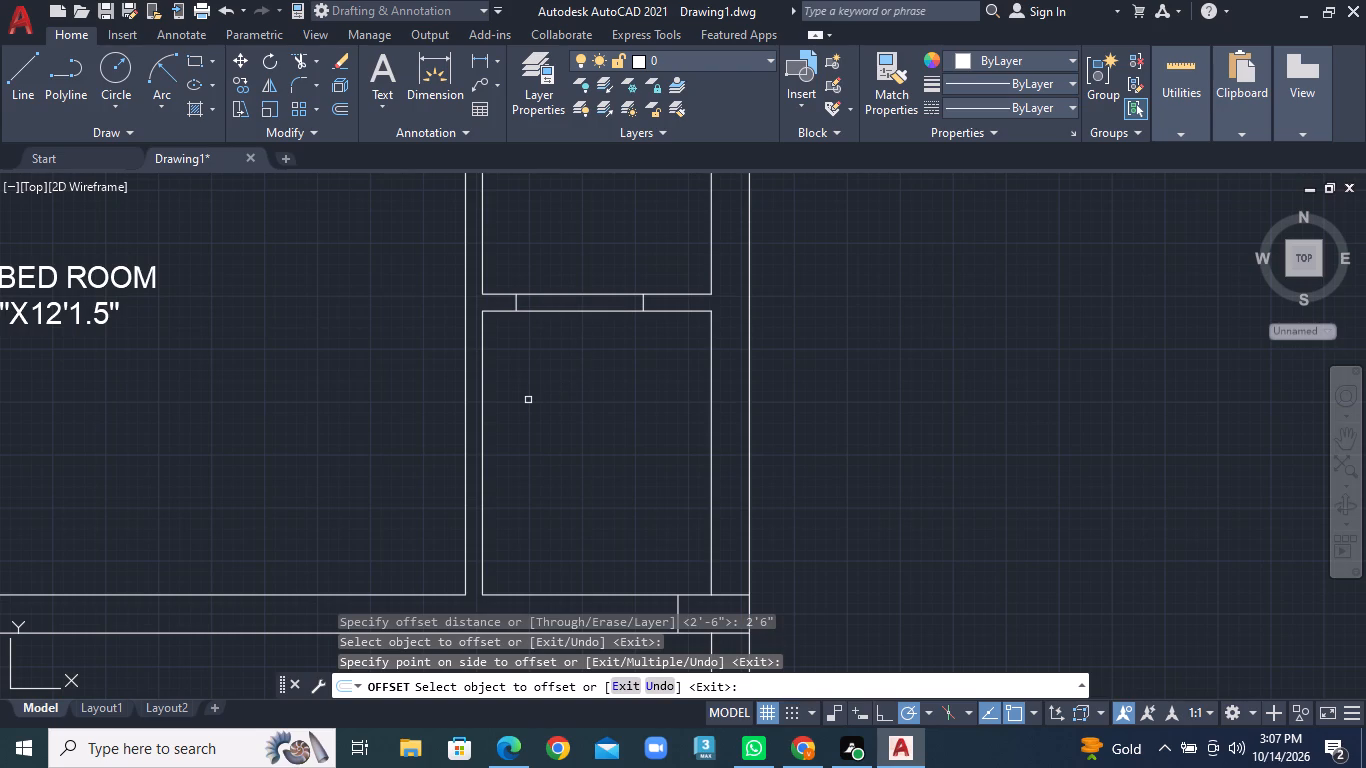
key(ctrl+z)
Draw a second jamb line across the partition between the two small rooms, nearer the outer wall.
double_click(0, 90)
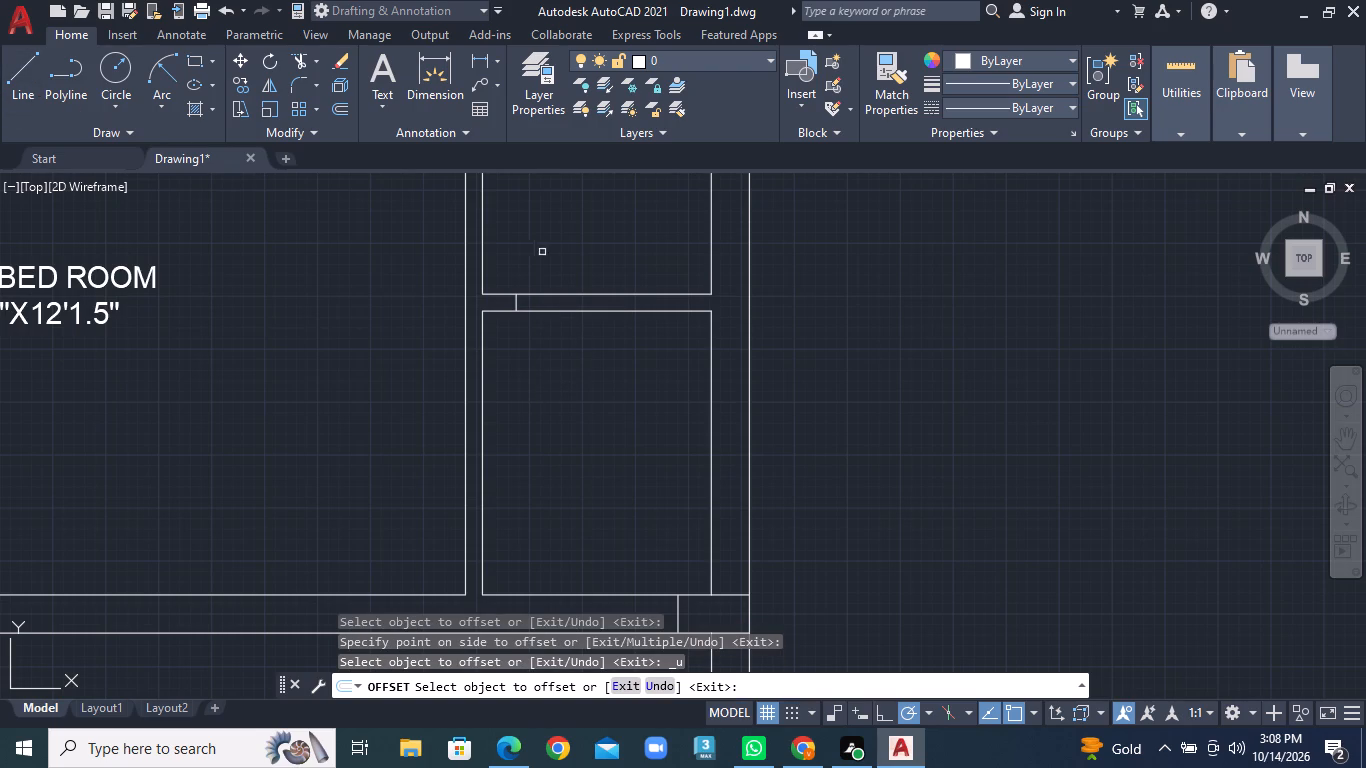
click(17, 85)
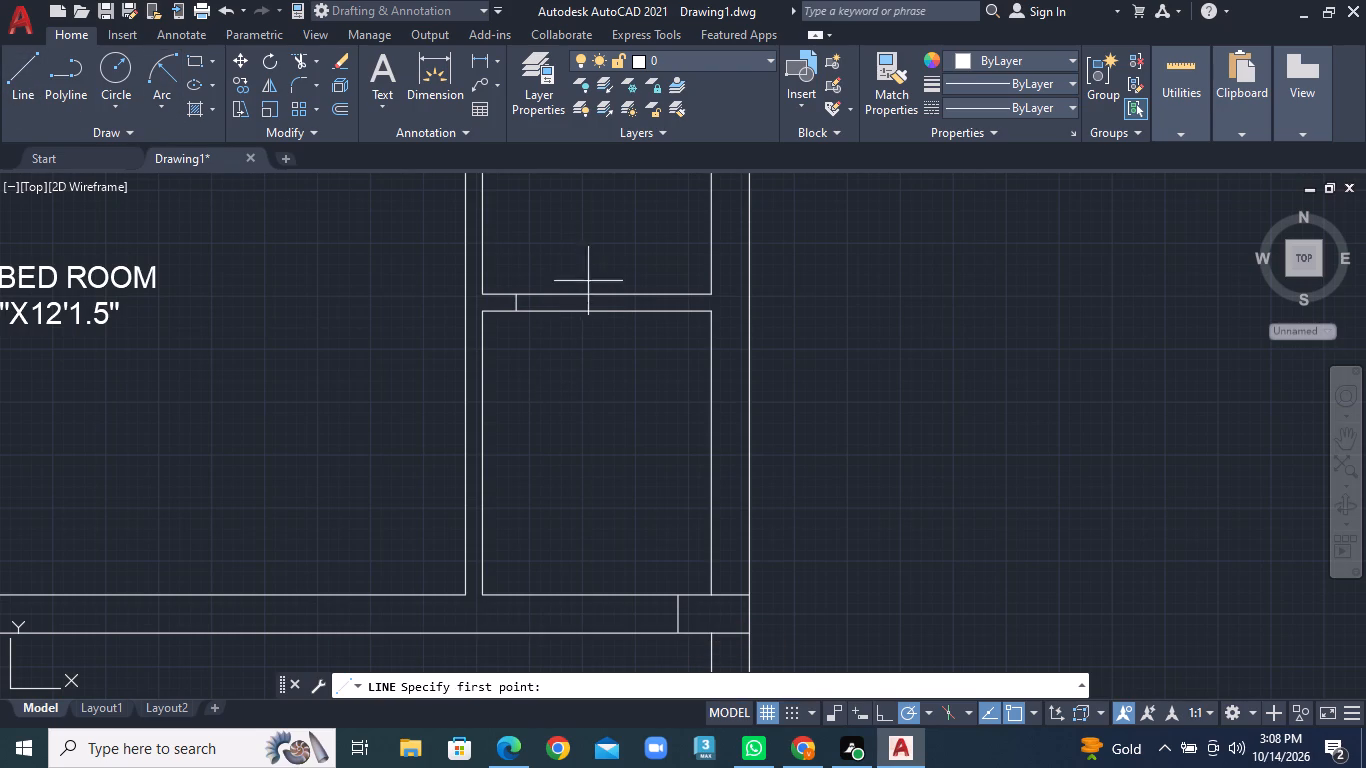
click(616, 294)
click(616, 312)
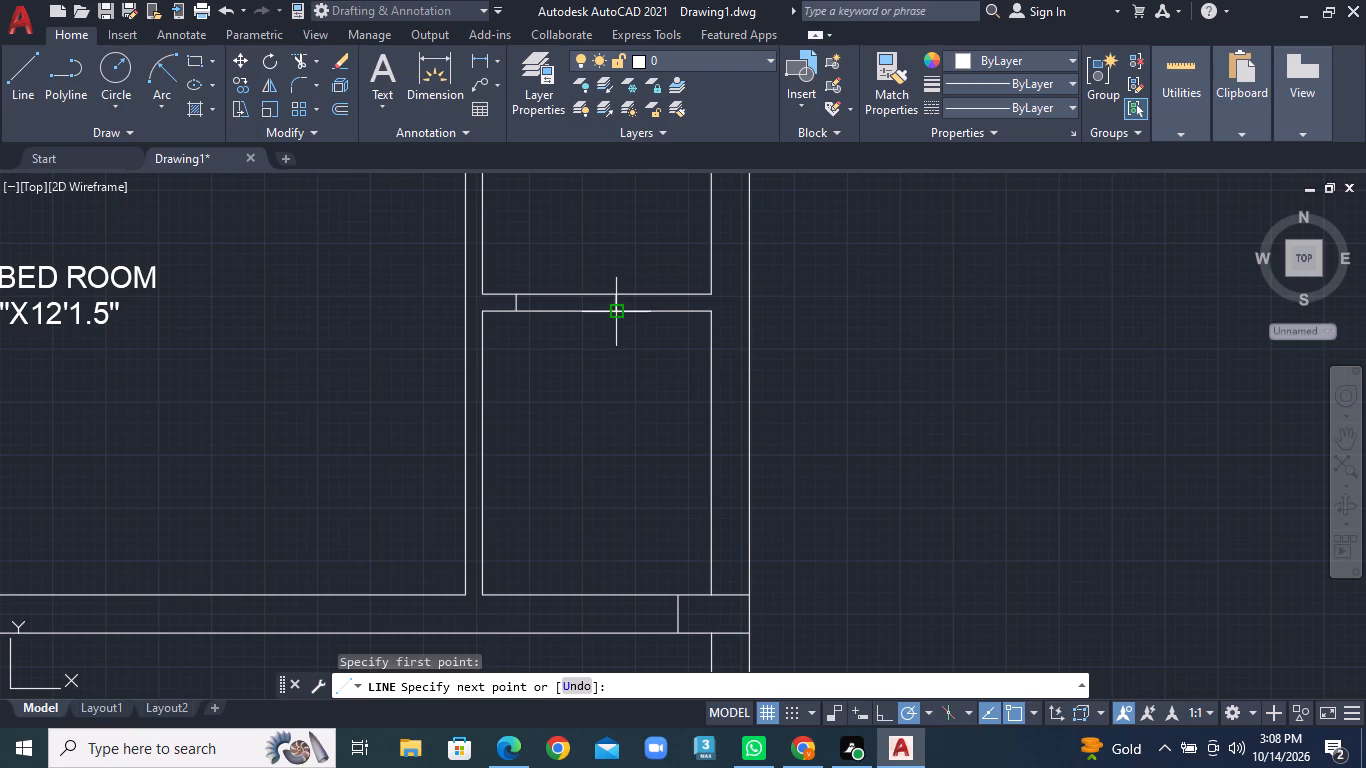
right_click(616, 312)
click(632, 324)
Draw two jamb lines across the wall between CH.BED ROOM and the lower small room, marking a door opening near the wall's bottom end.
click(19, 84)
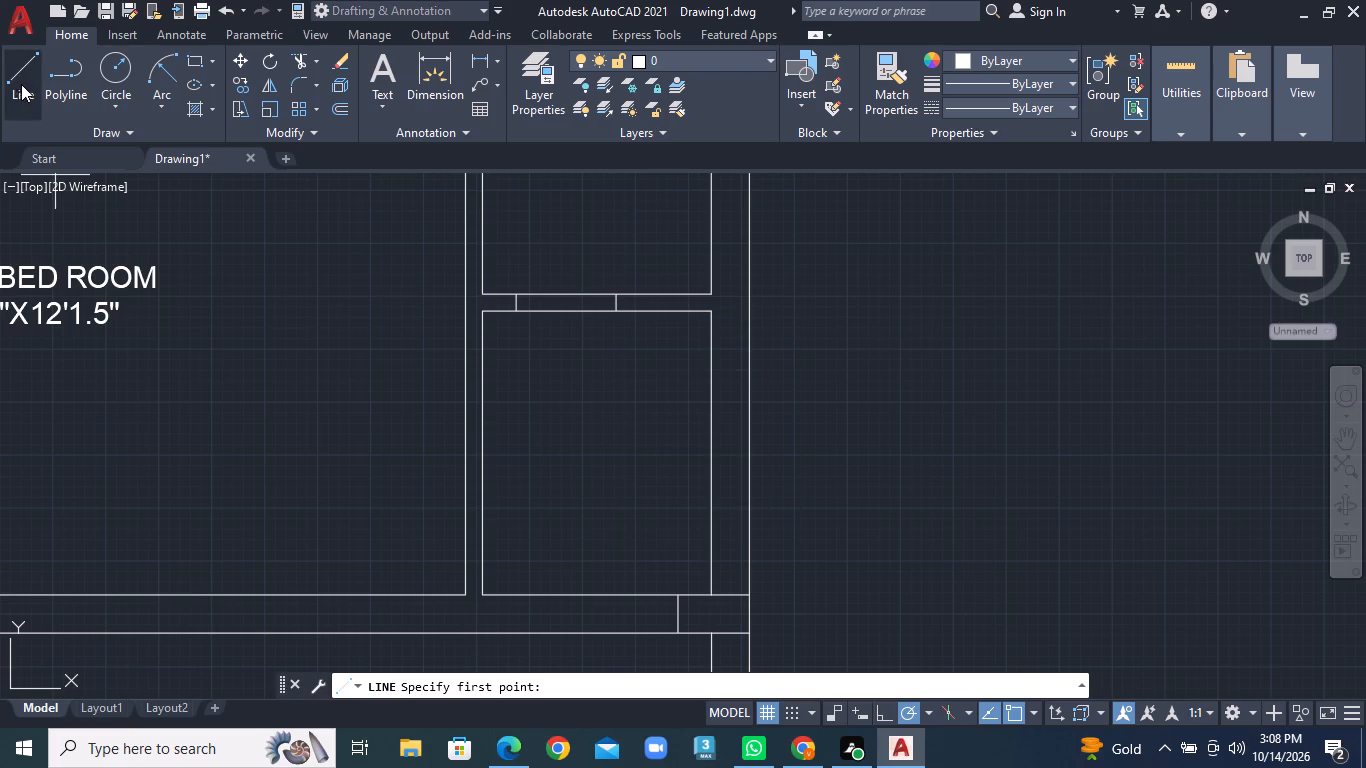
click(465, 579)
click(490, 578)
right_click(490, 578)
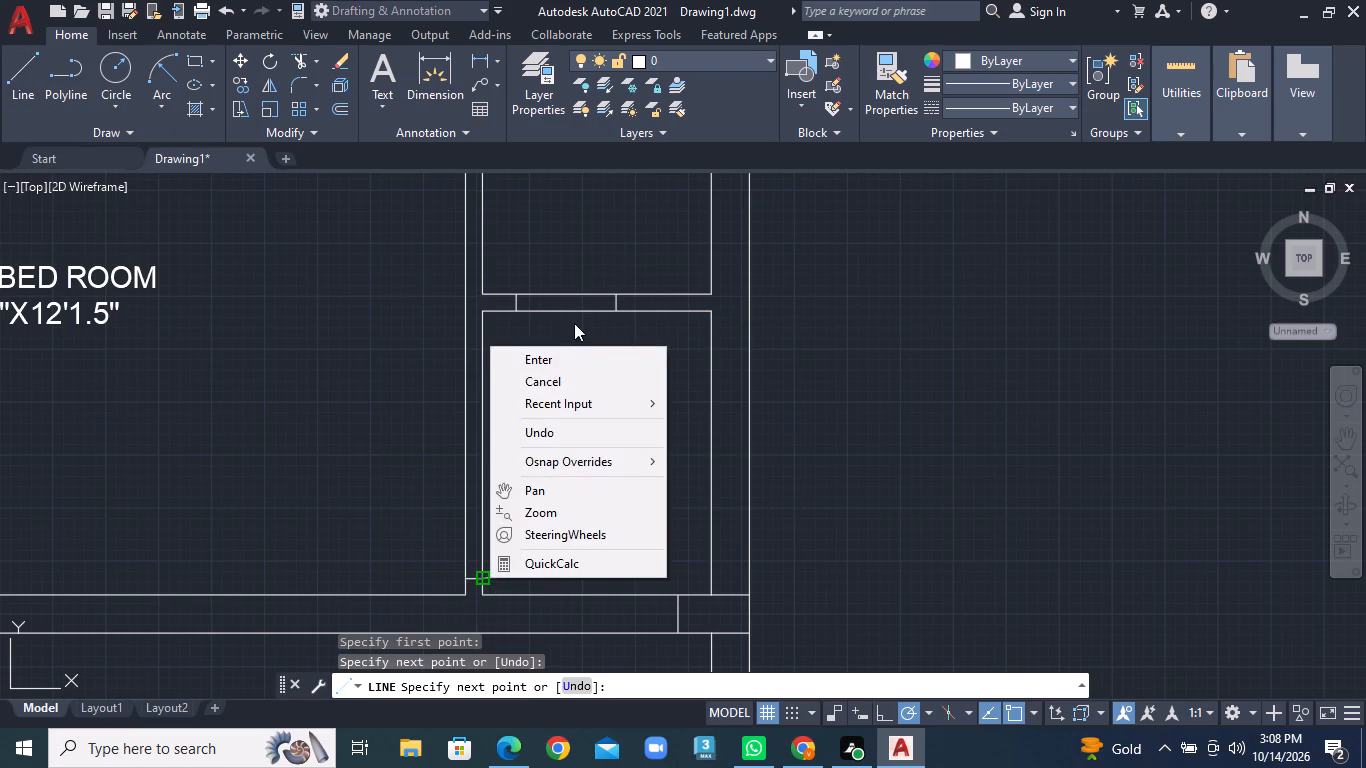
click(578, 362)
click(12, 87)
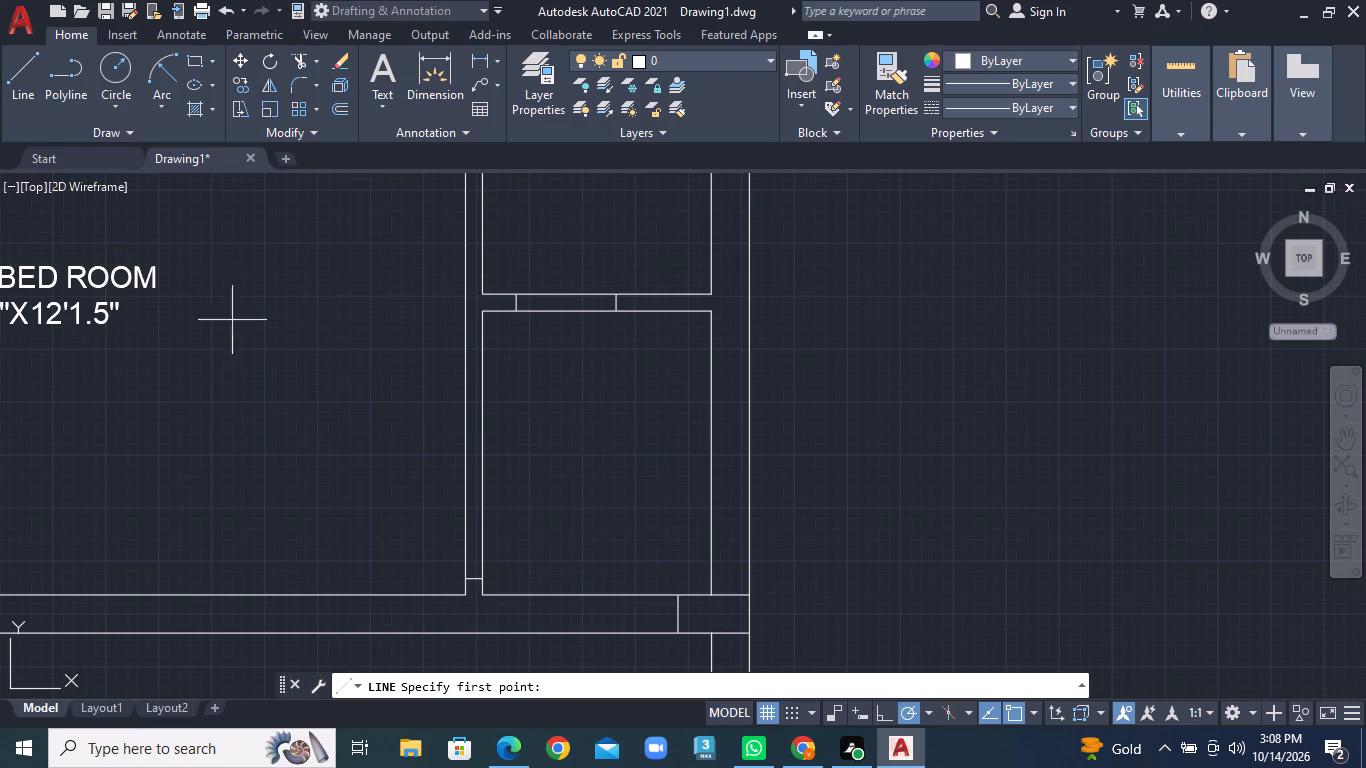
click(463, 480)
click(480, 479)
right_click(481, 479)
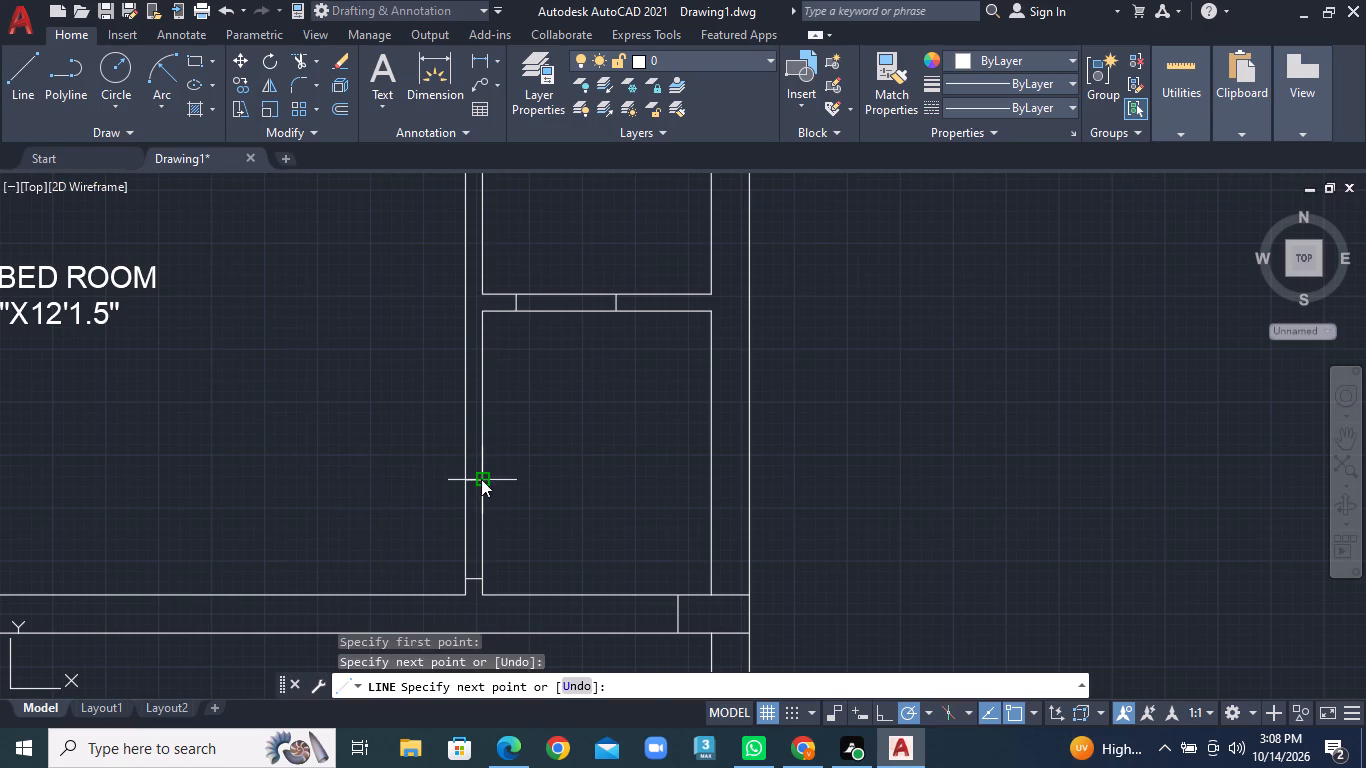
click(509, 485)
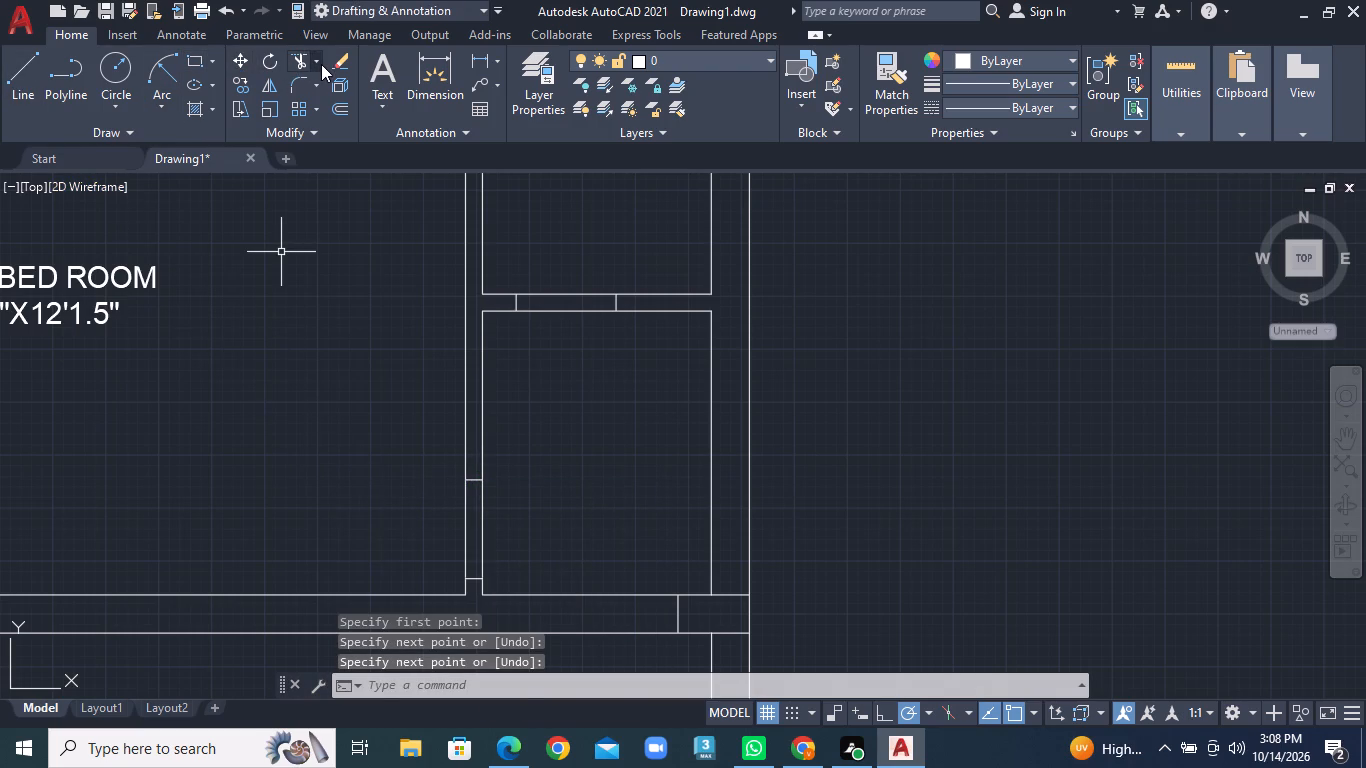
Trim the wall lines between both pairs of jamb lines to open the two small-room doorways.
double_click(321, 64)
click(318, 67)
click(322, 91)
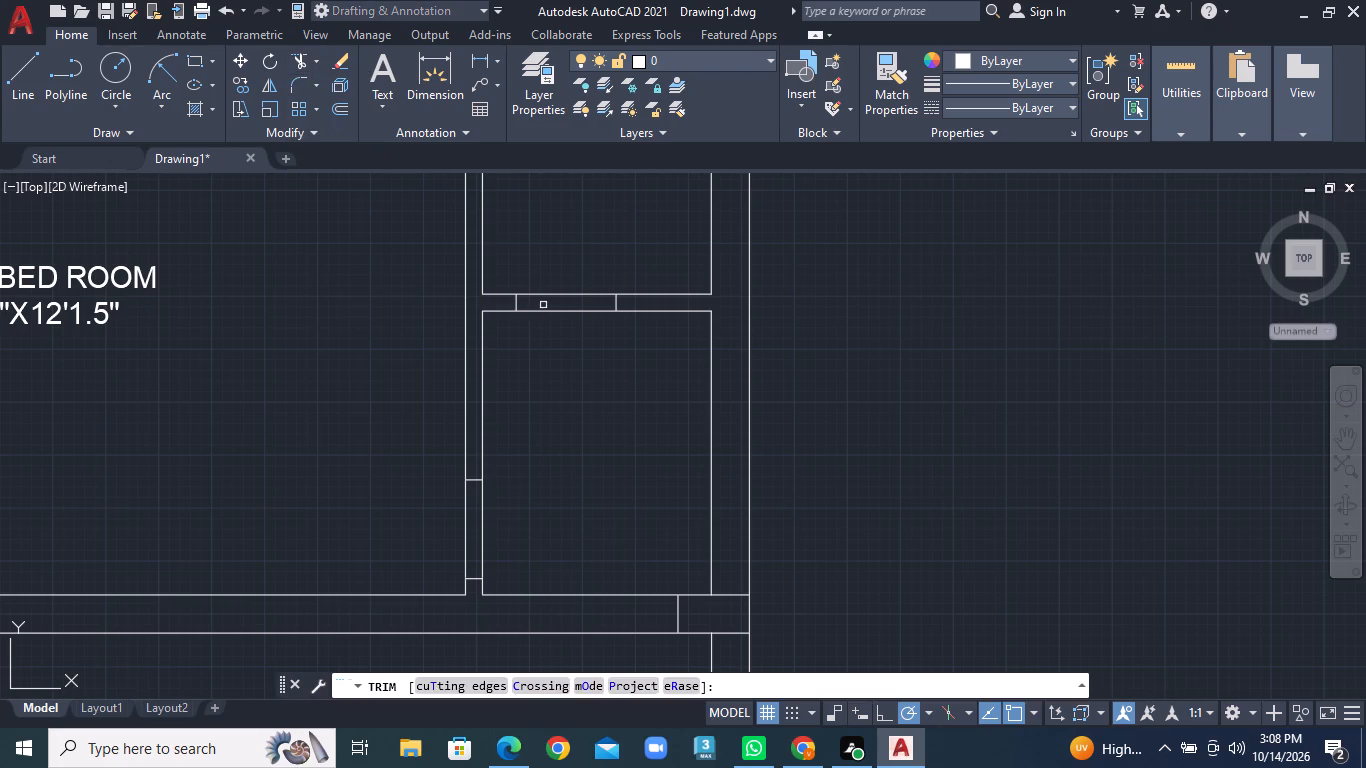
click(570, 339)
click(569, 263)
click(492, 519)
click(429, 516)
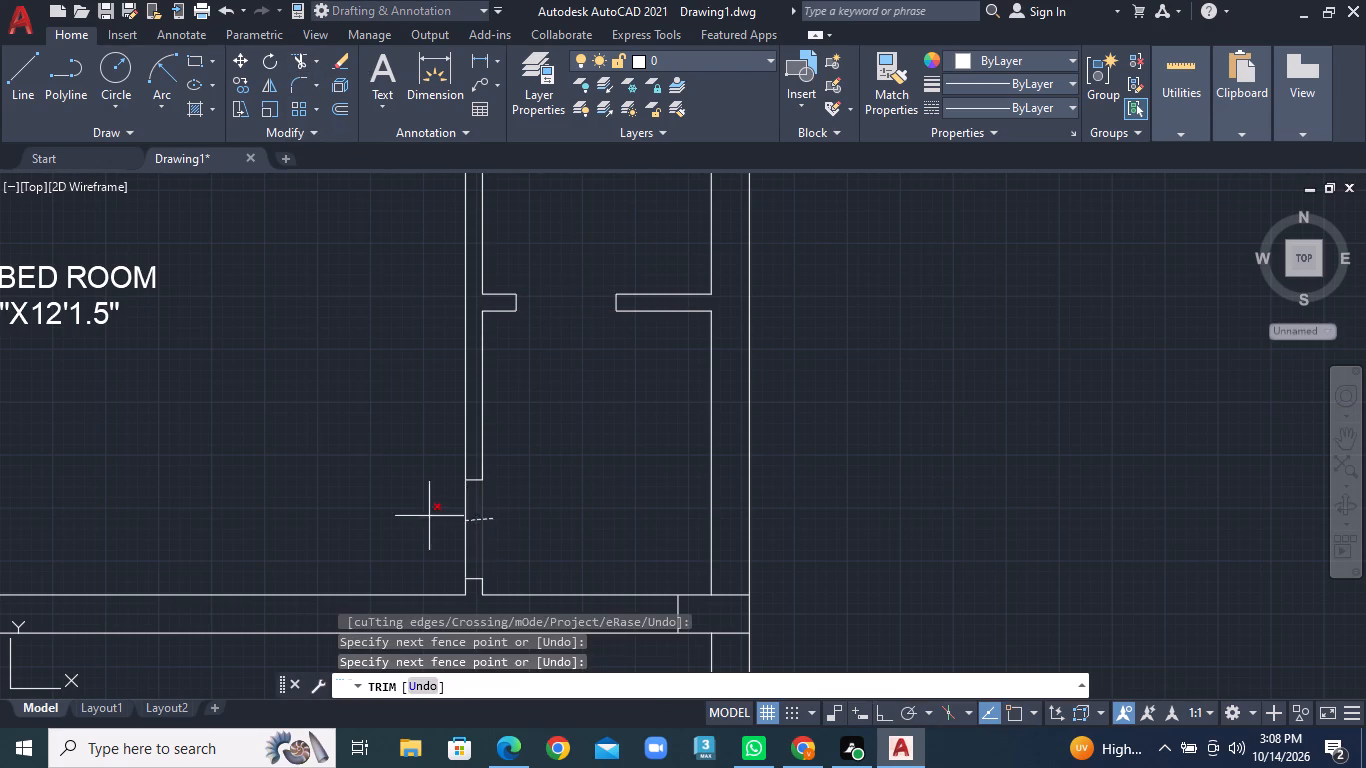
Draw a 2' by 1" door leaf upward from the upper corner of the partition opening's bedroom-side jamb, closing its outline at that corner.
click(20, 74)
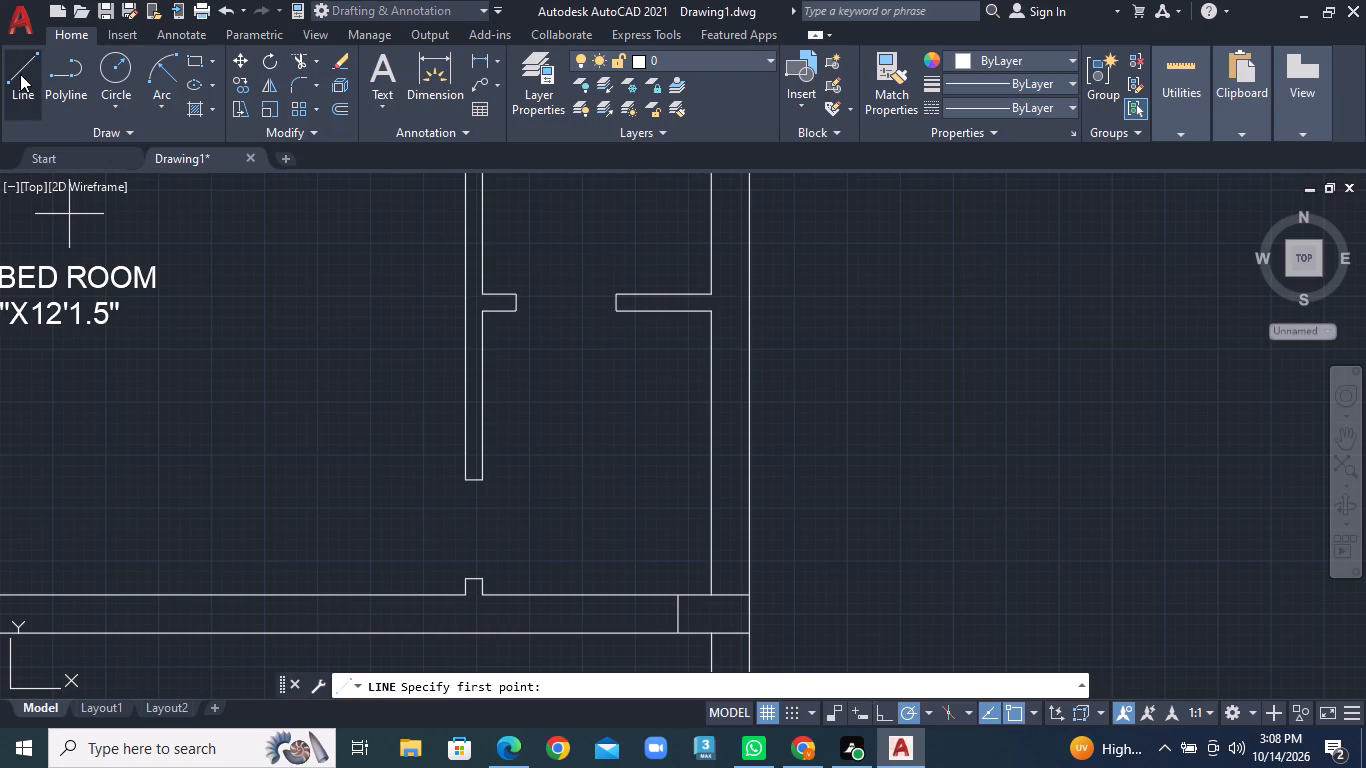
click(514, 288)
text(2')
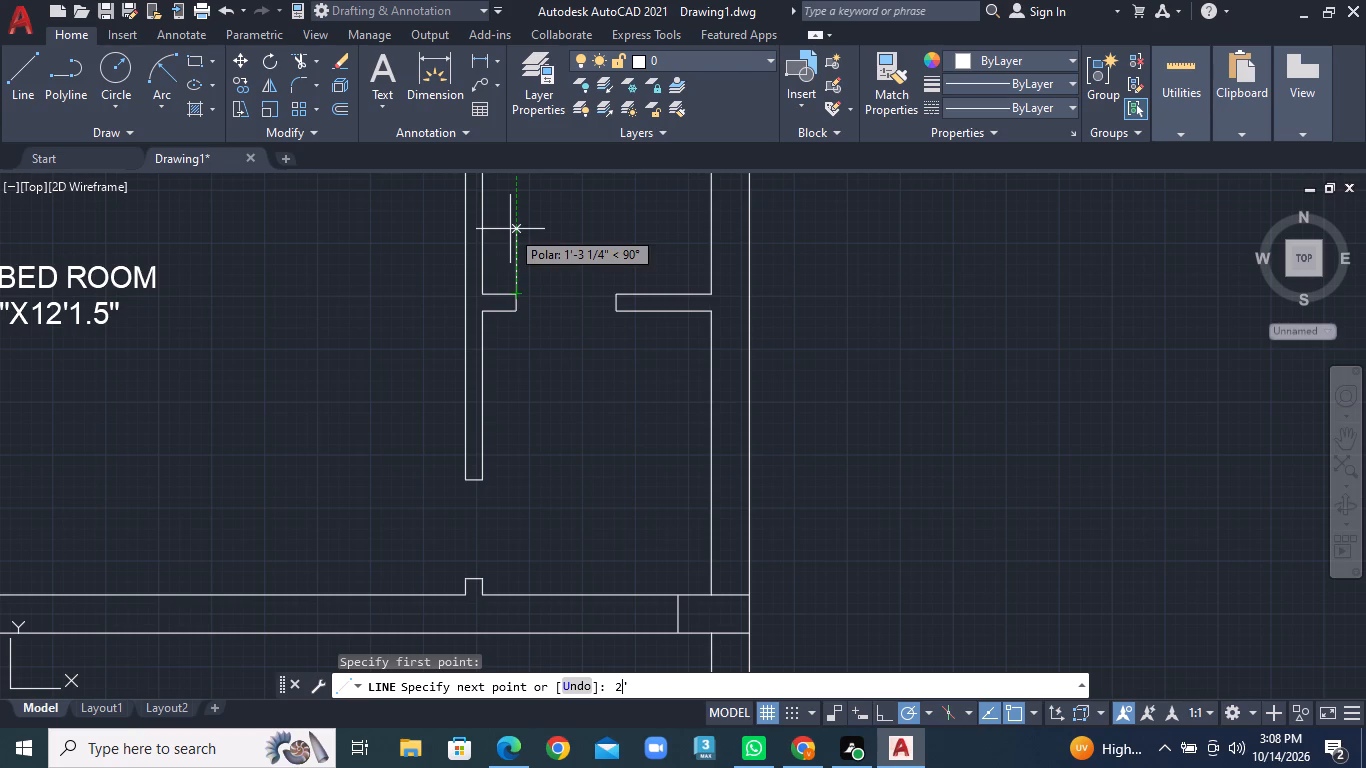
key(Return)
text(1")
key(Return)
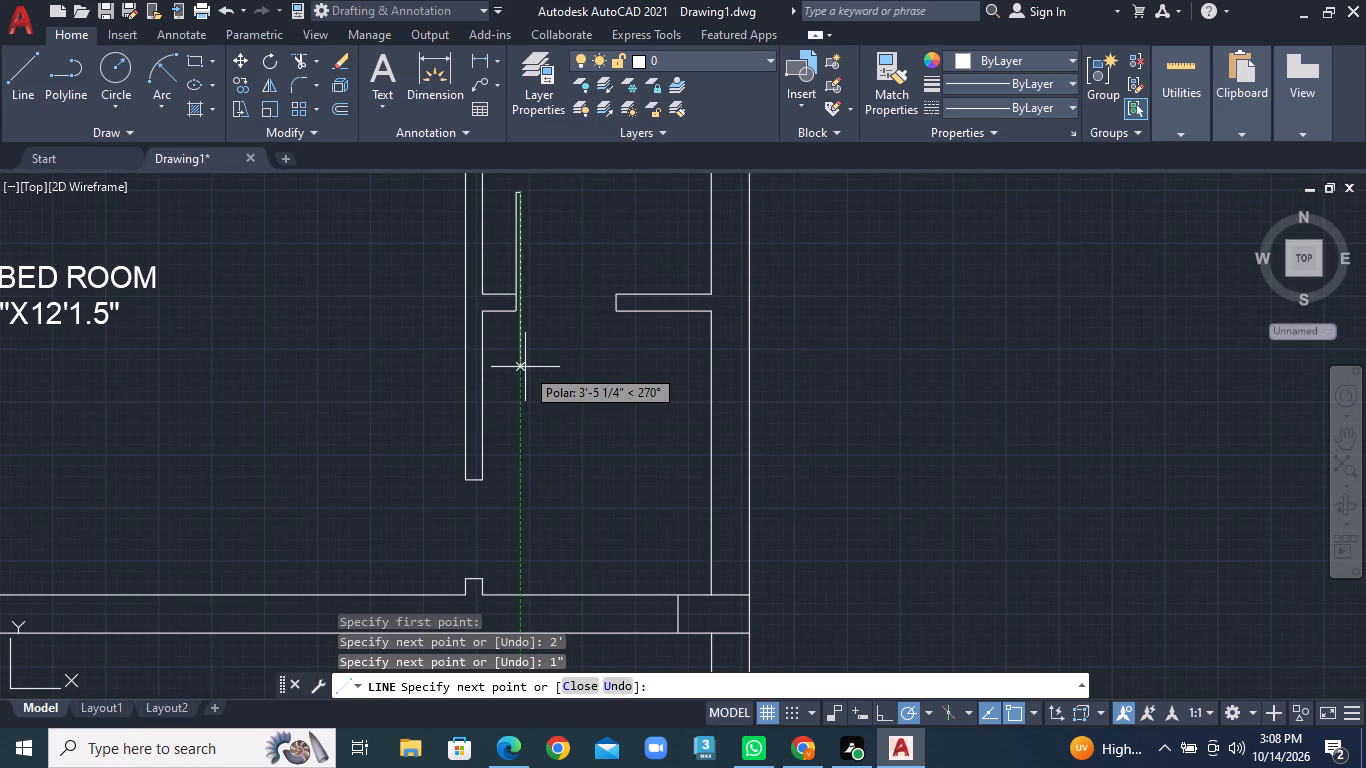
text(2')
key(Return)
scroll(509, 266, up, 1)
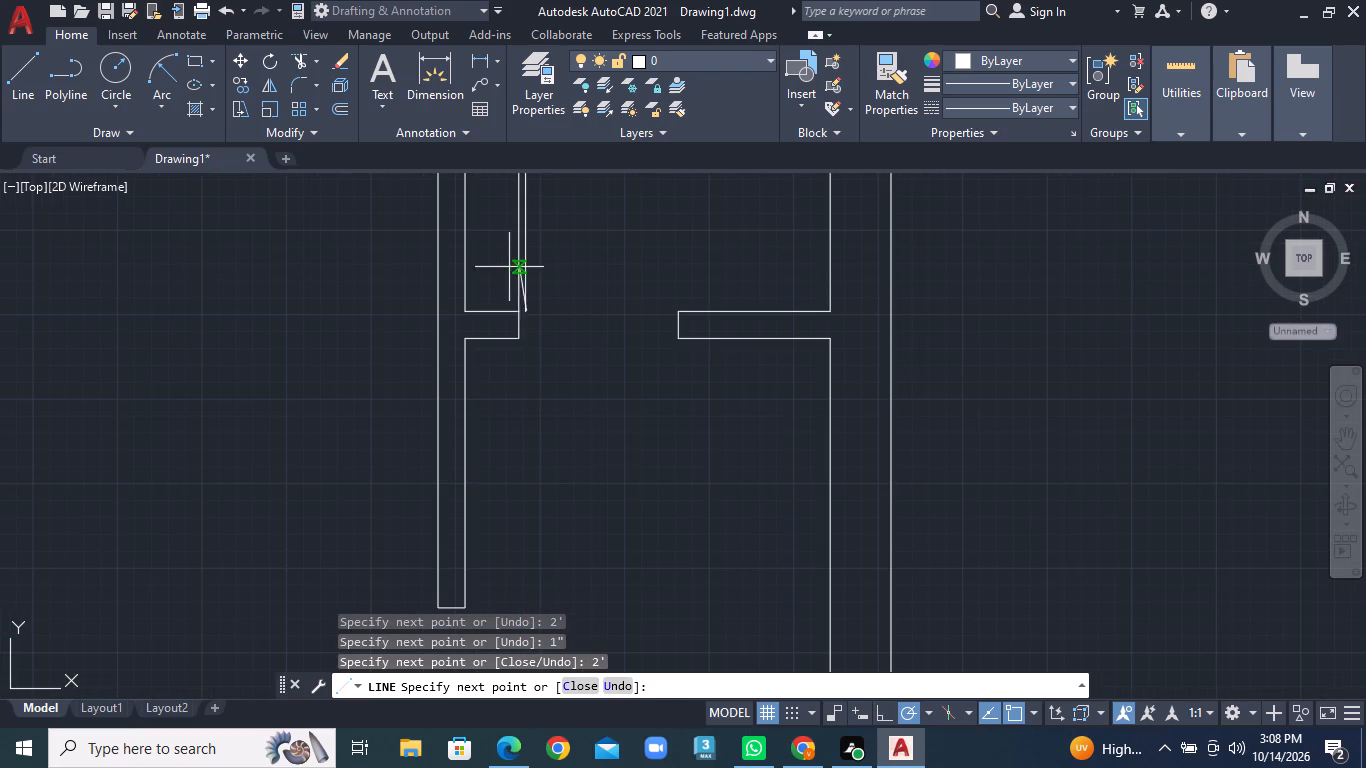
click(519, 306)
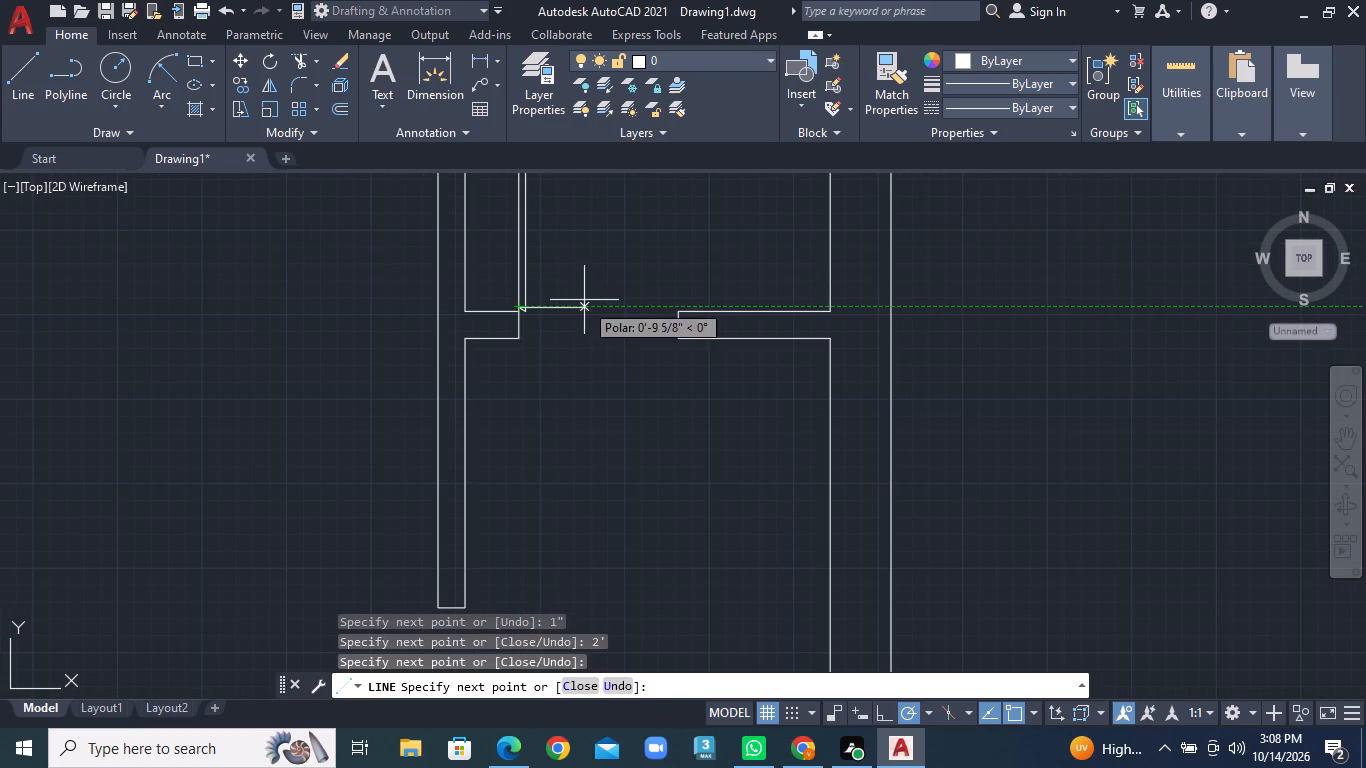
key(ctrl+z)
scroll(542, 304, up, 2)
click(506, 309)
right_click(506, 309)
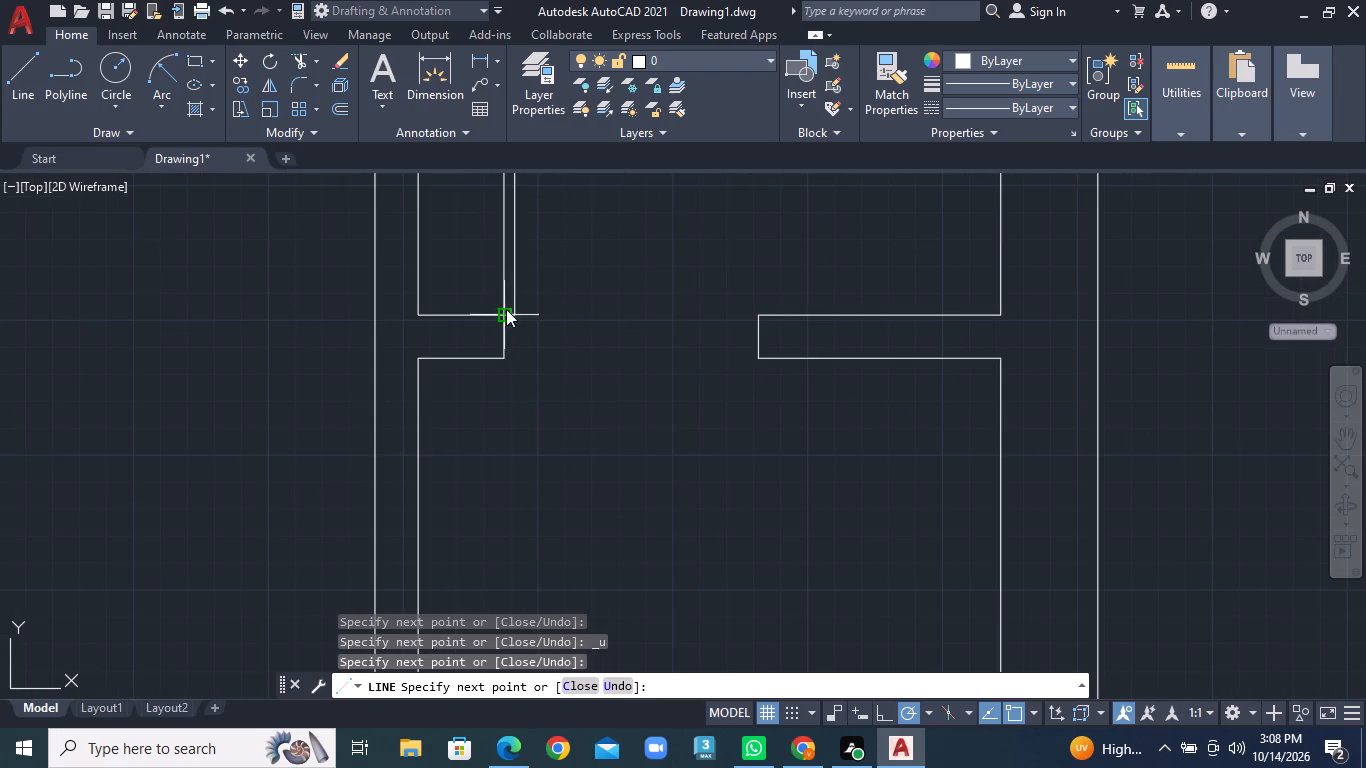
click(565, 318)
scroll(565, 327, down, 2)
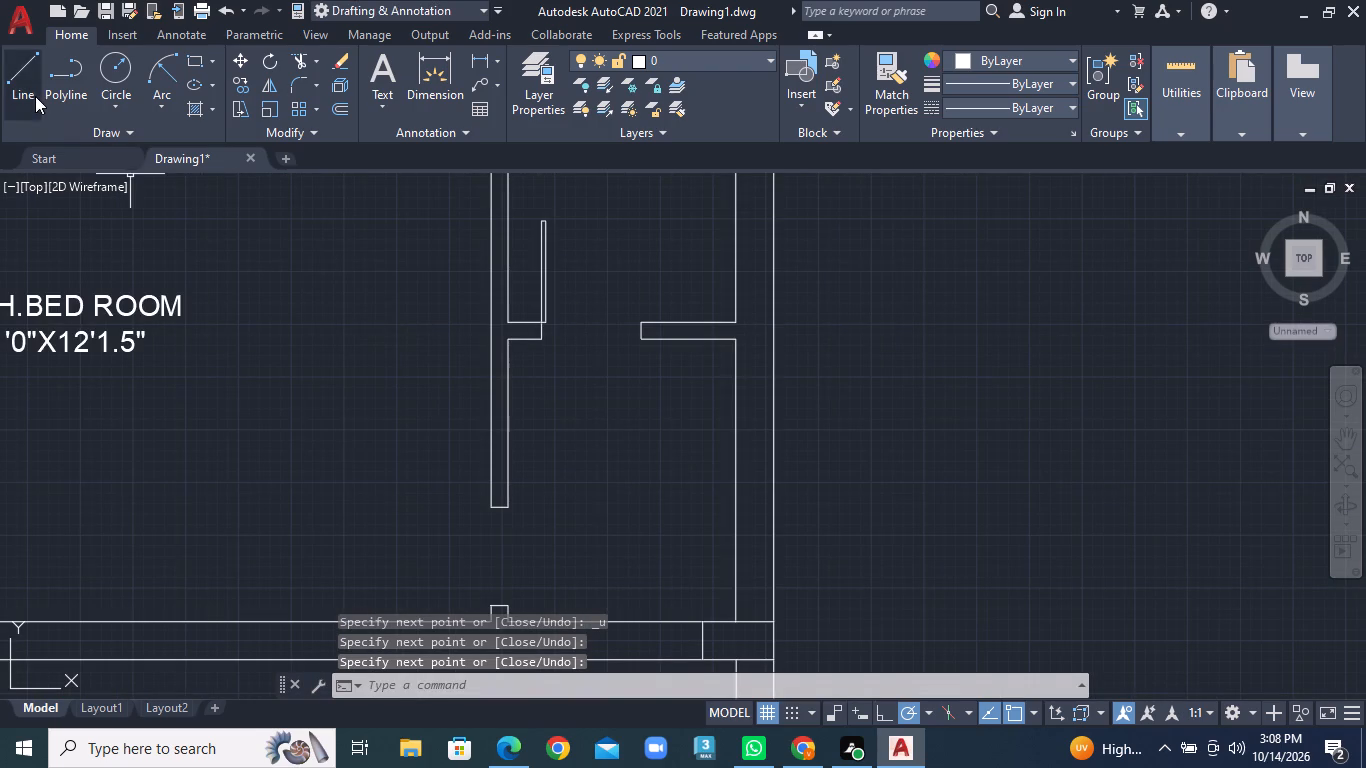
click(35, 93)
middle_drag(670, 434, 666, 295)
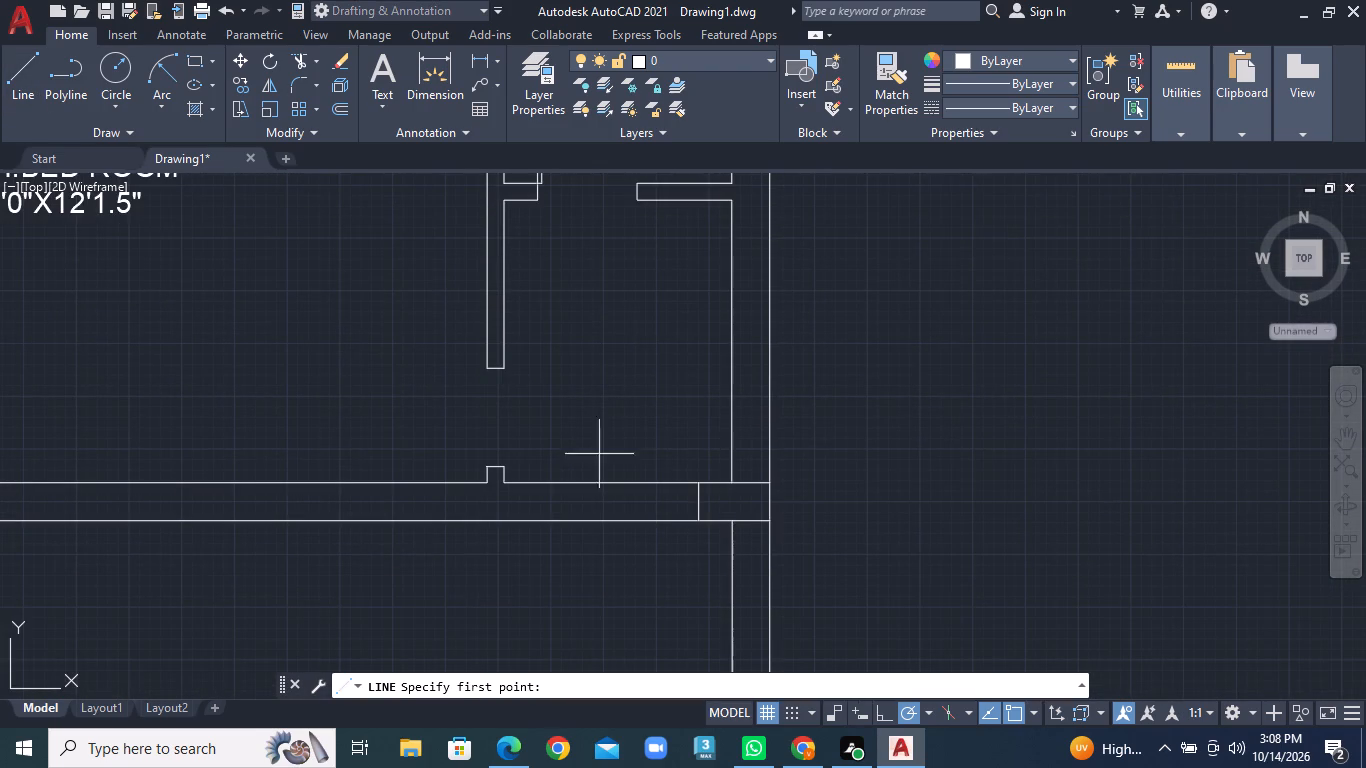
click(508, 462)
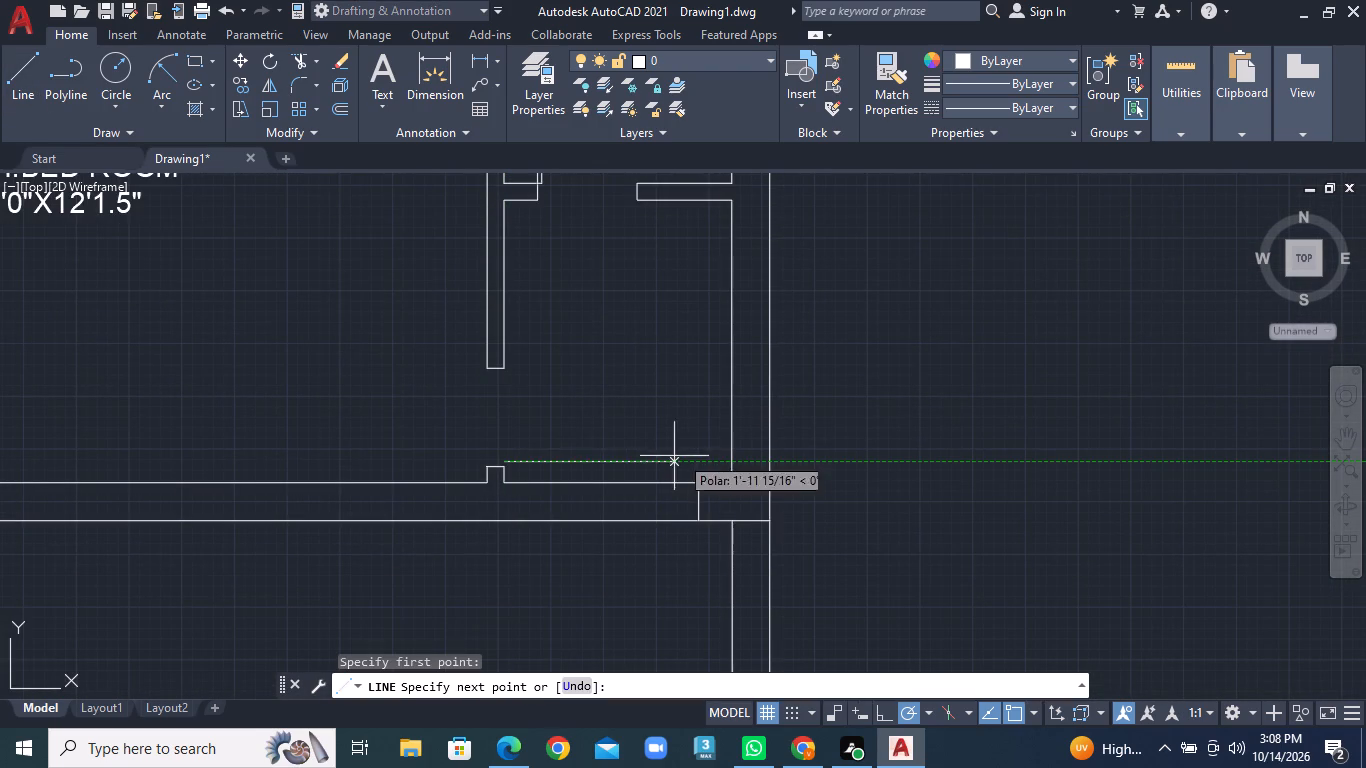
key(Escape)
Draw a 2' by 1" door leaf into the lower small room from the room-side corner of the bedroom opening's lower jamb.
click(3, 76)
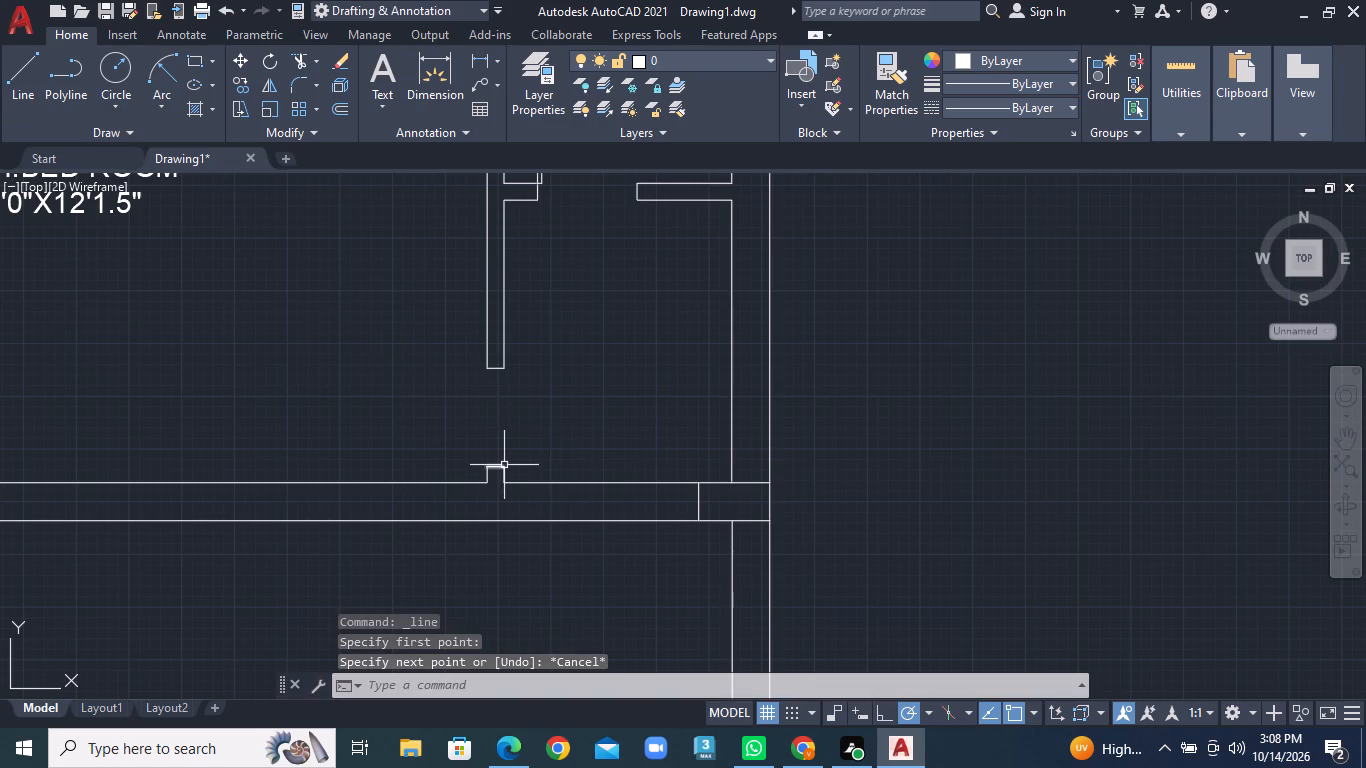
click(19, 75)
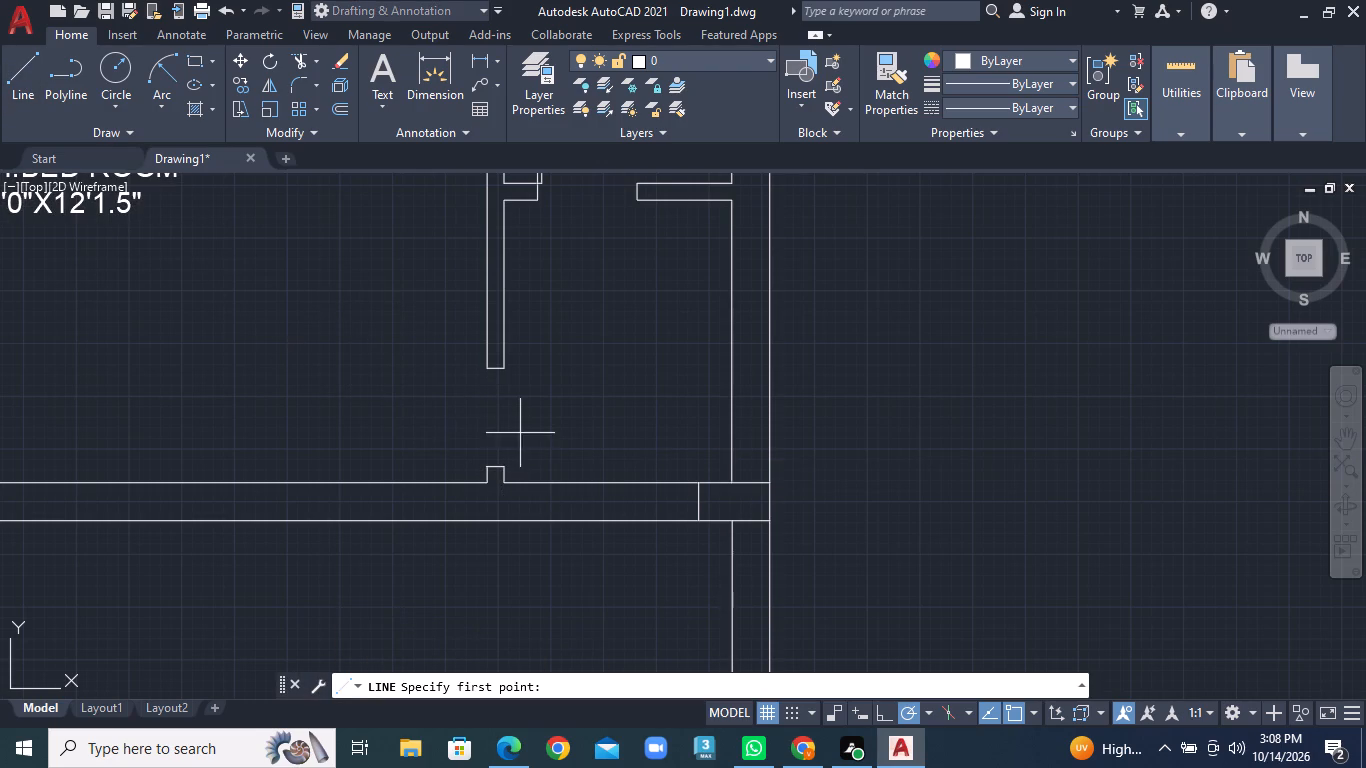
double_click(511, 469)
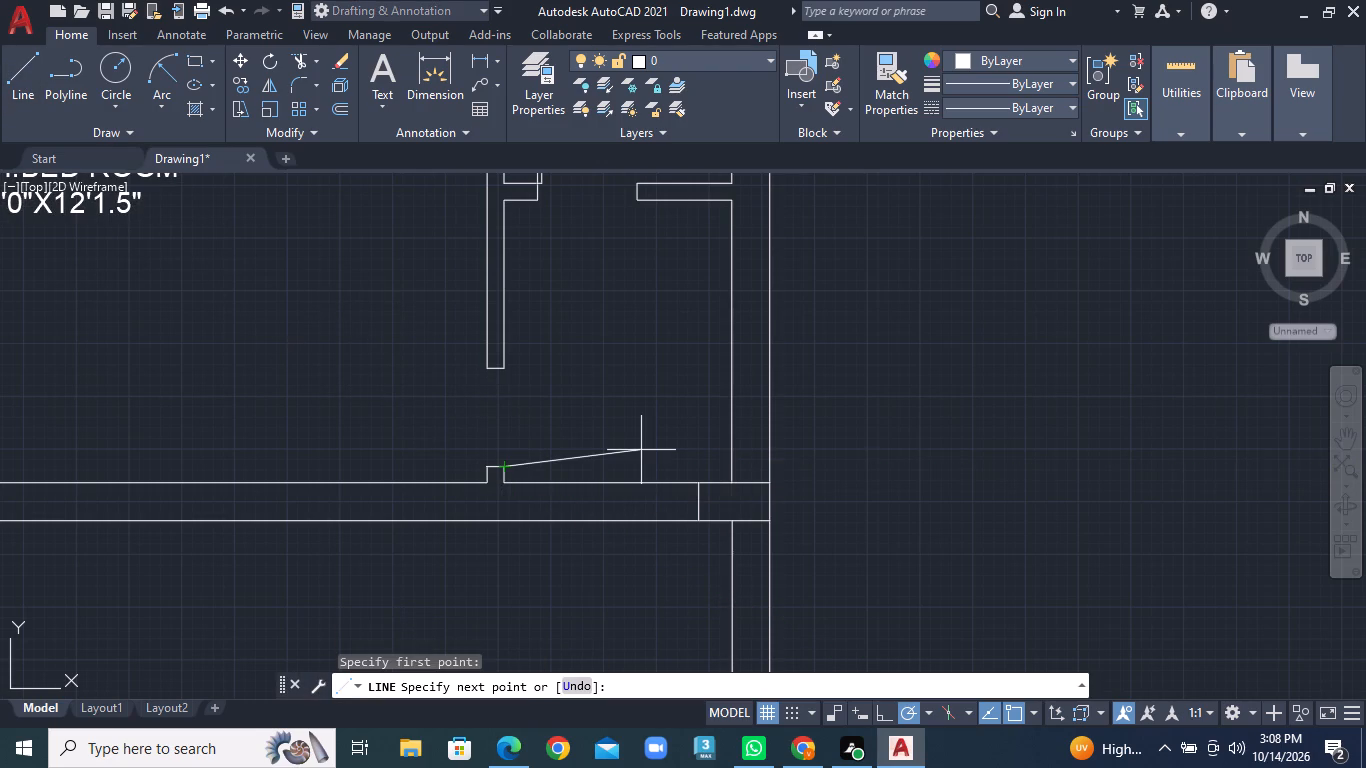
key(2)
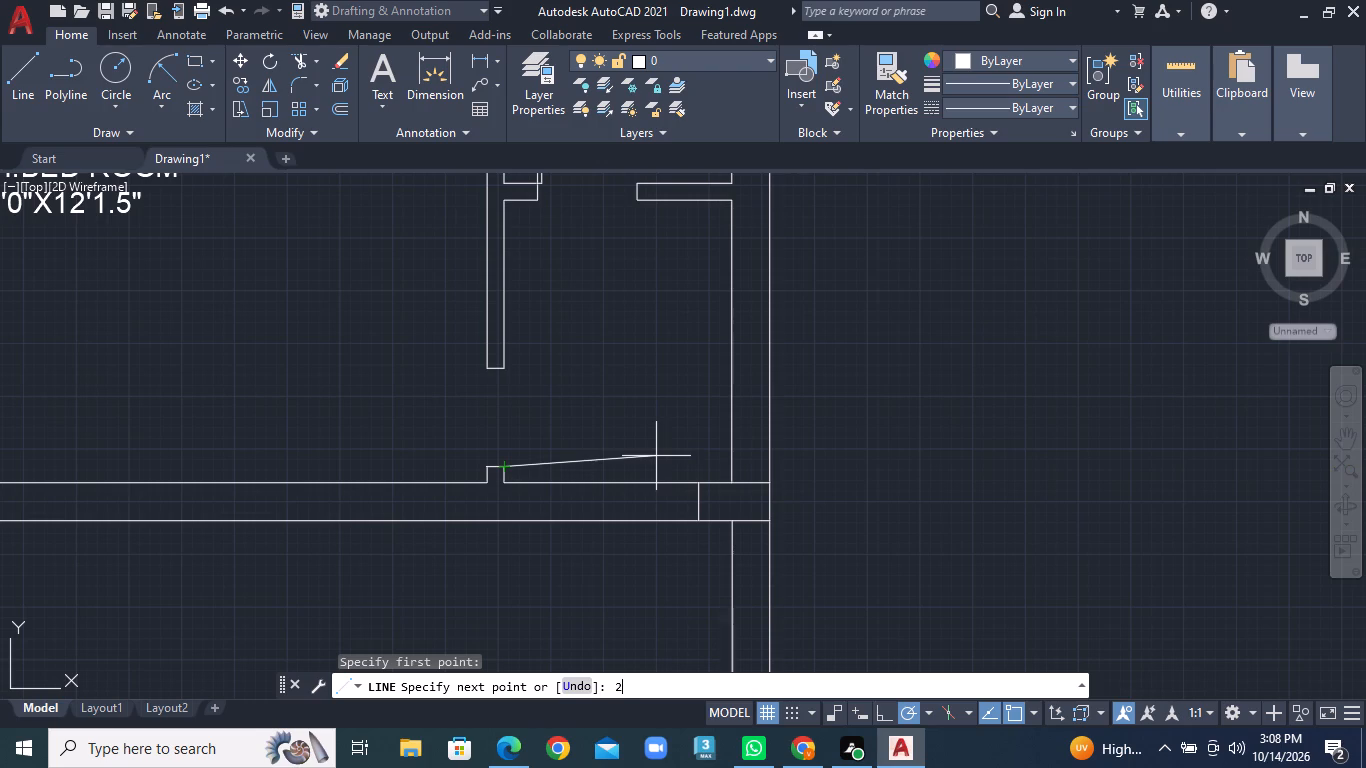
key(apostrophe)
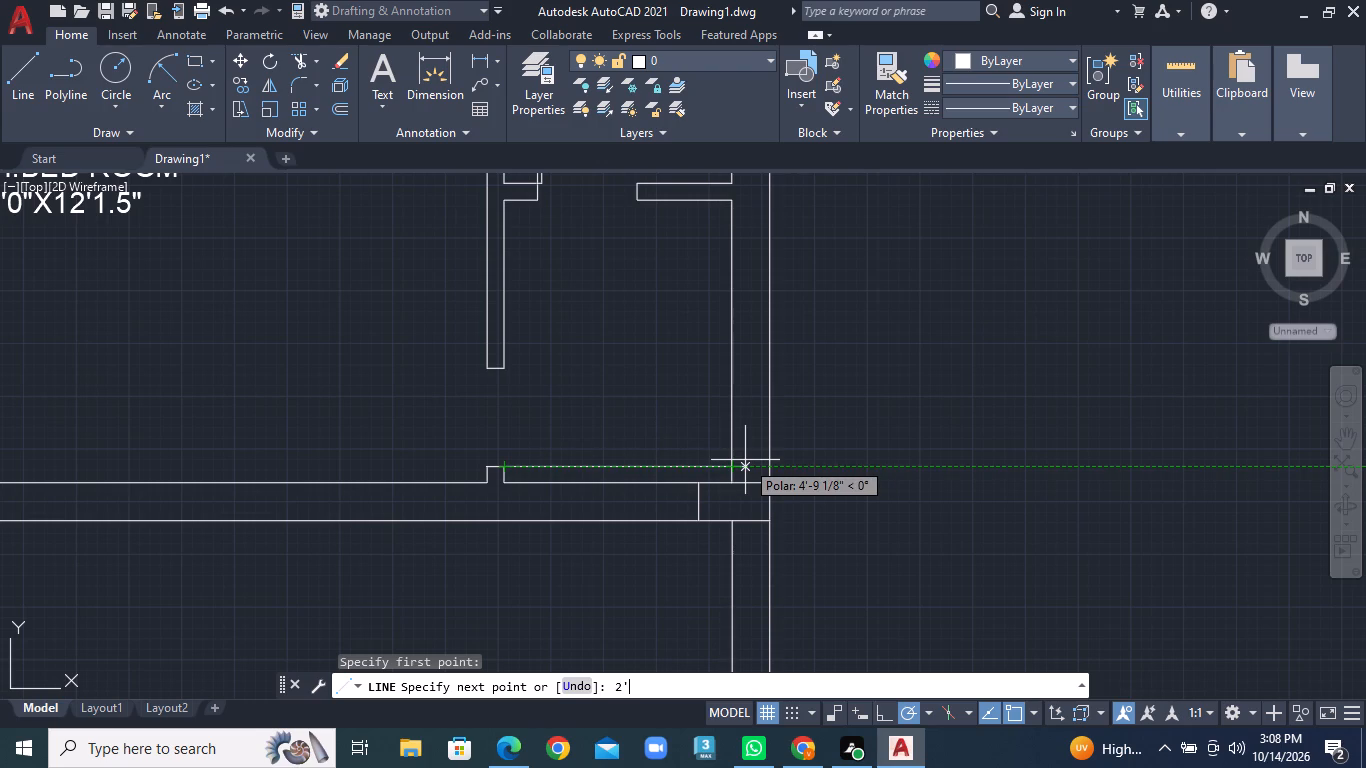
key(Return)
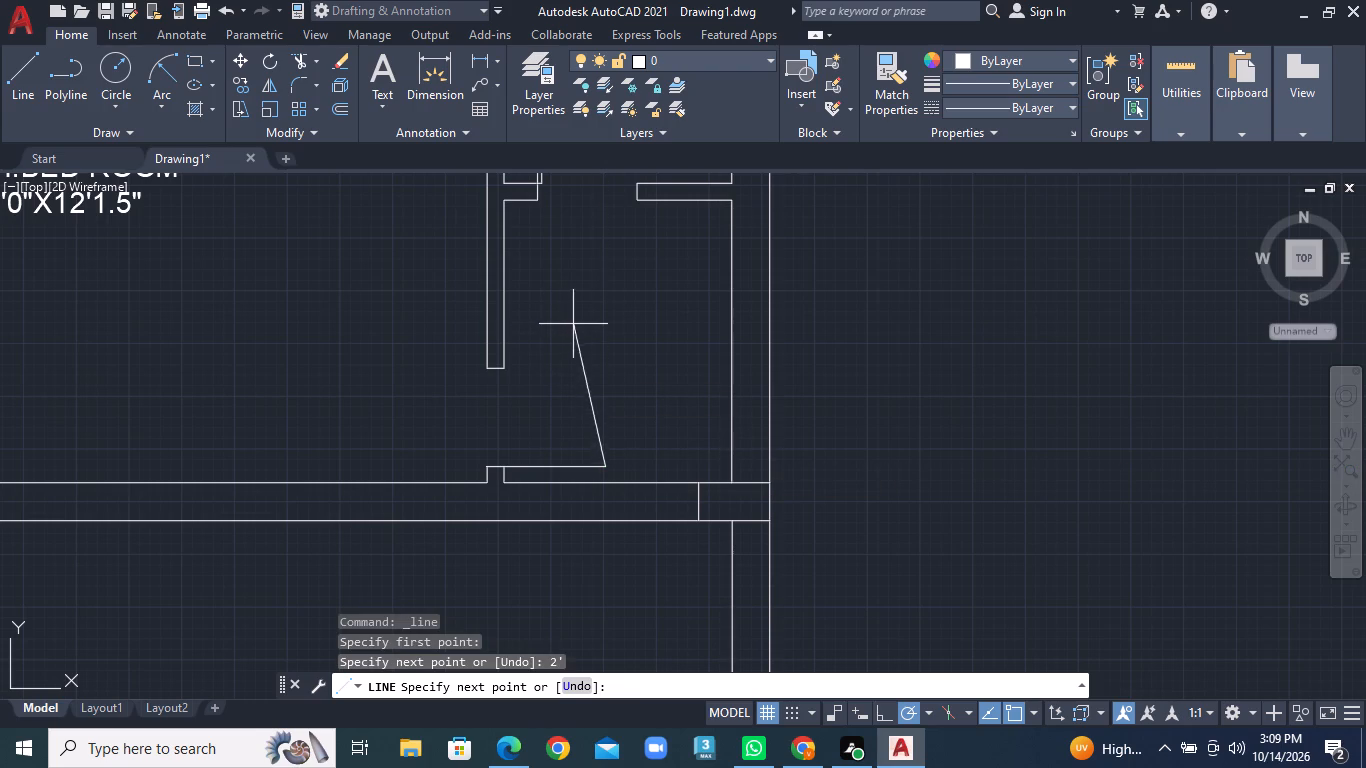
text(1")
key(Return)
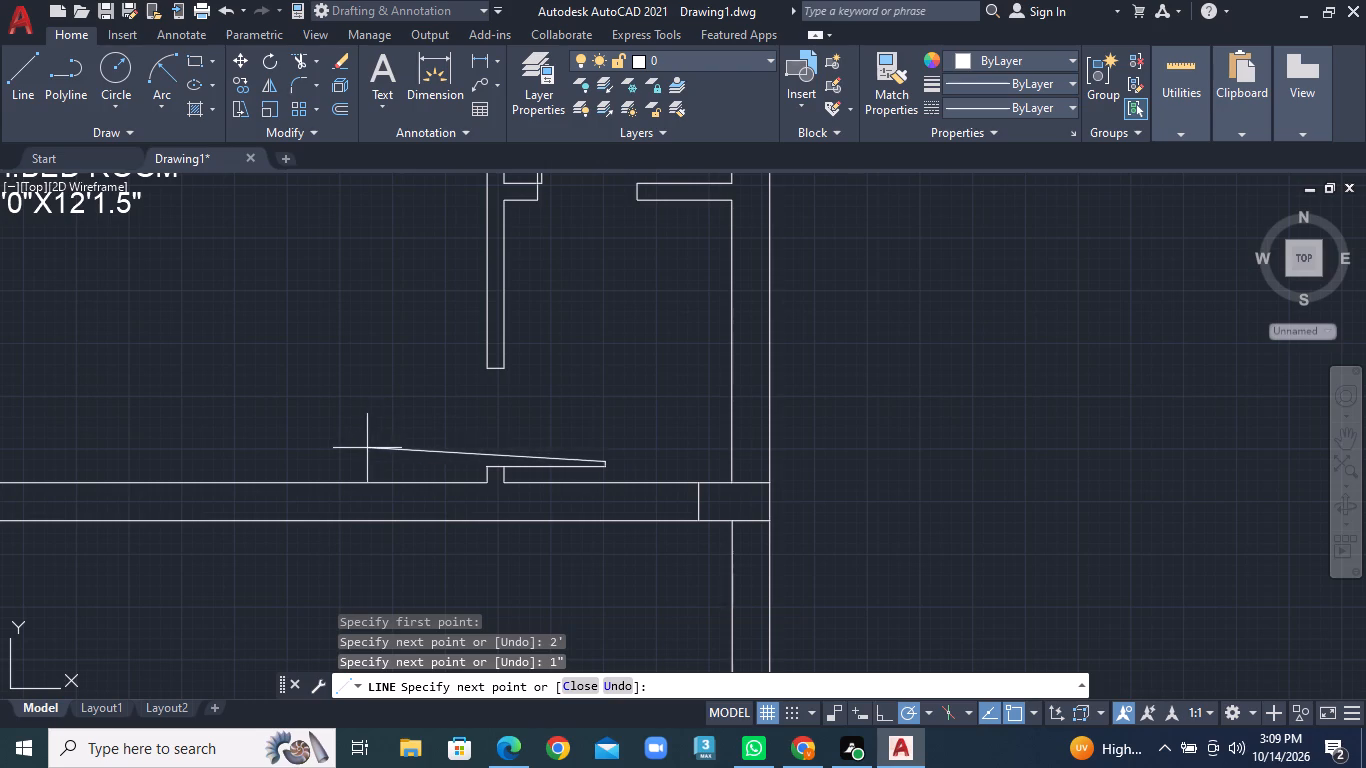
key(2)
key(apostrophe)
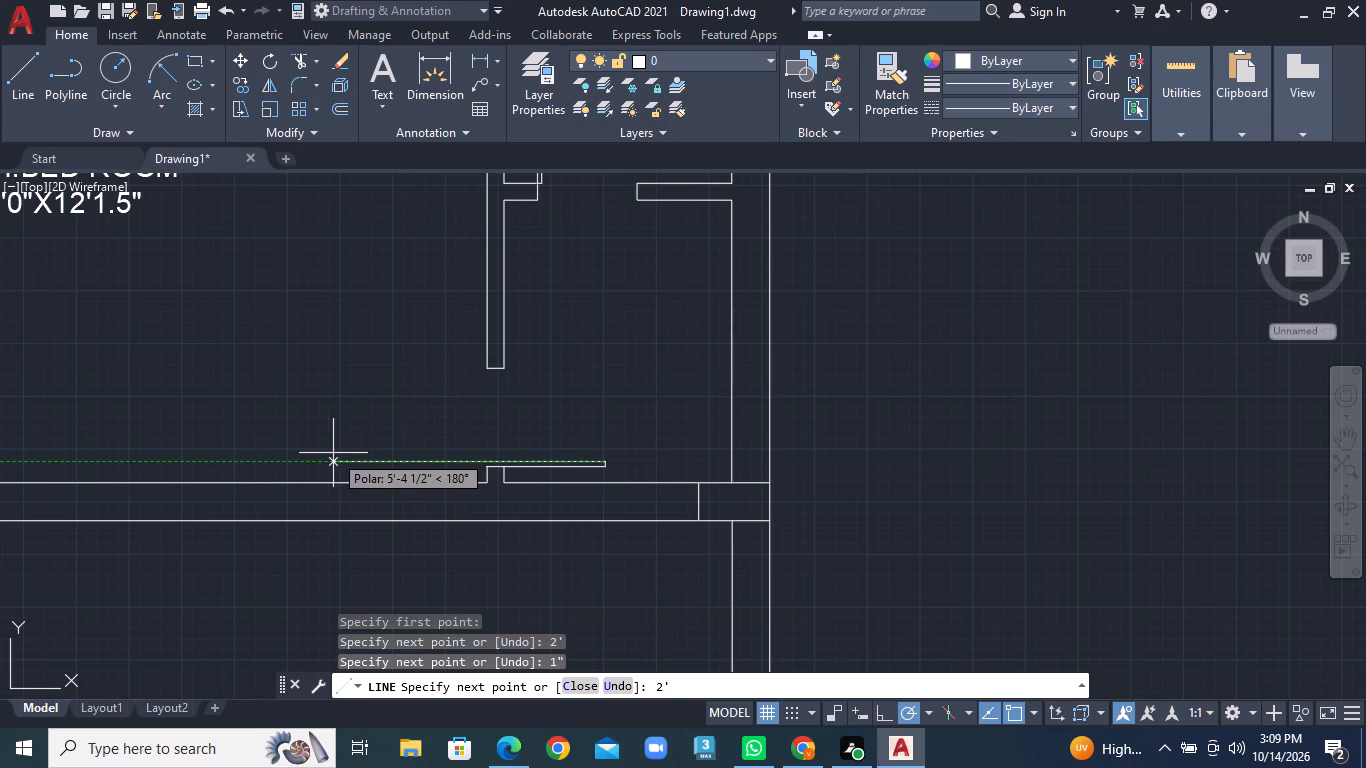
key(Return)
scroll(569, 443, up, 2)
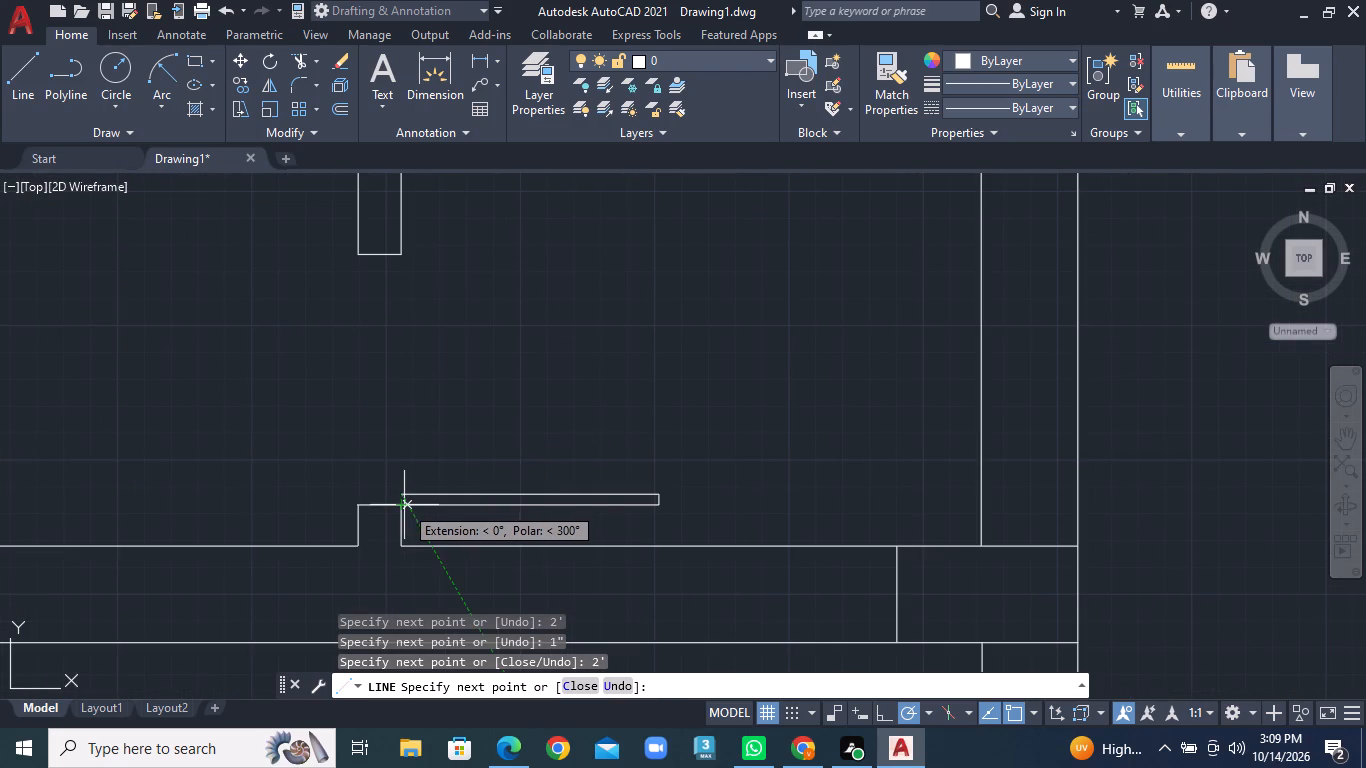
click(402, 505)
right_click(402, 505)
click(452, 263)
scroll(498, 280, down, 4)
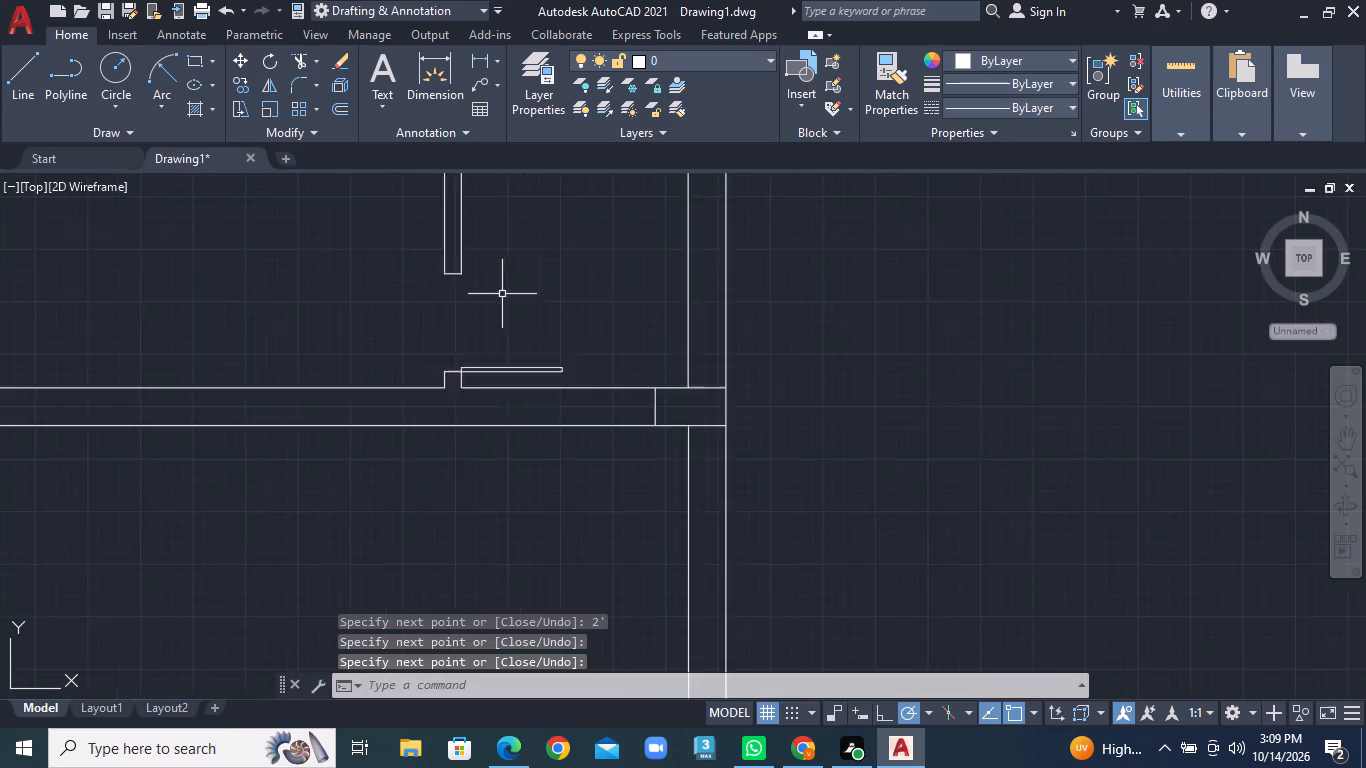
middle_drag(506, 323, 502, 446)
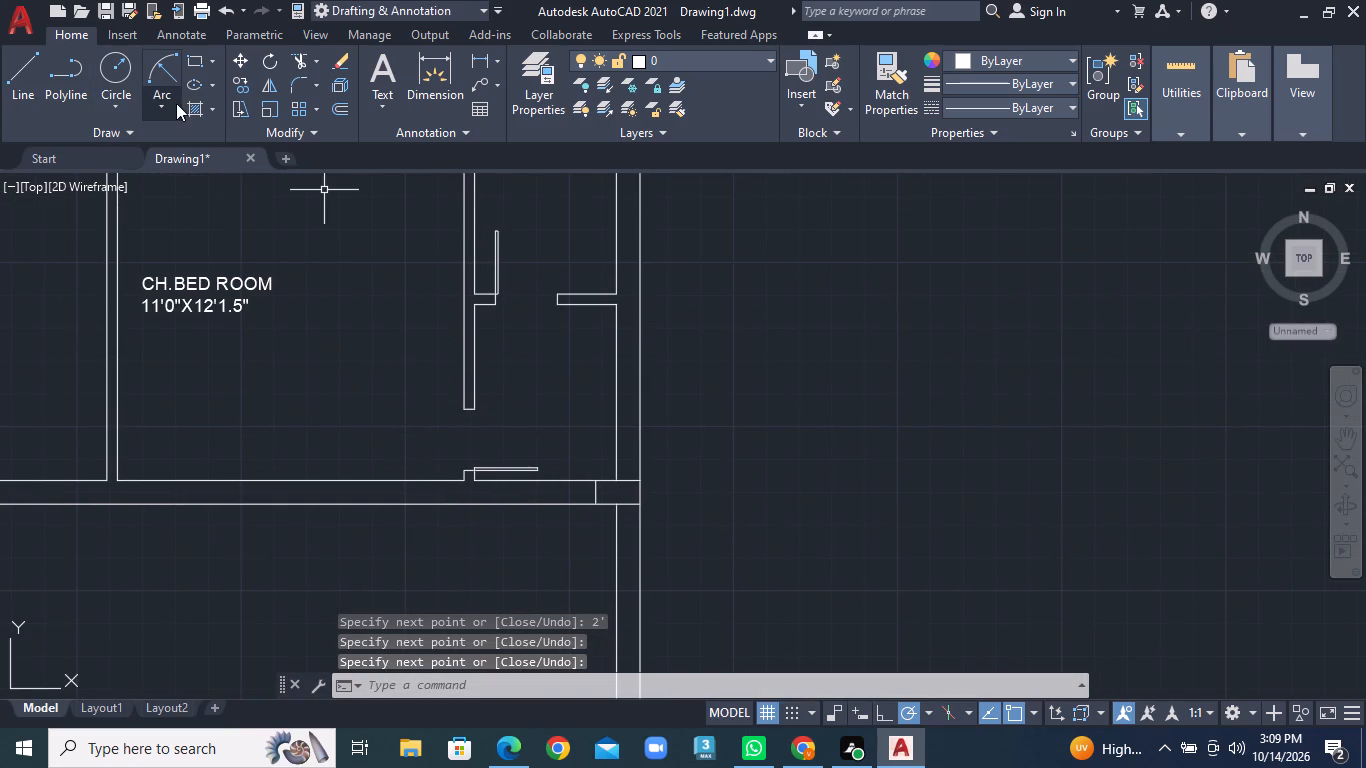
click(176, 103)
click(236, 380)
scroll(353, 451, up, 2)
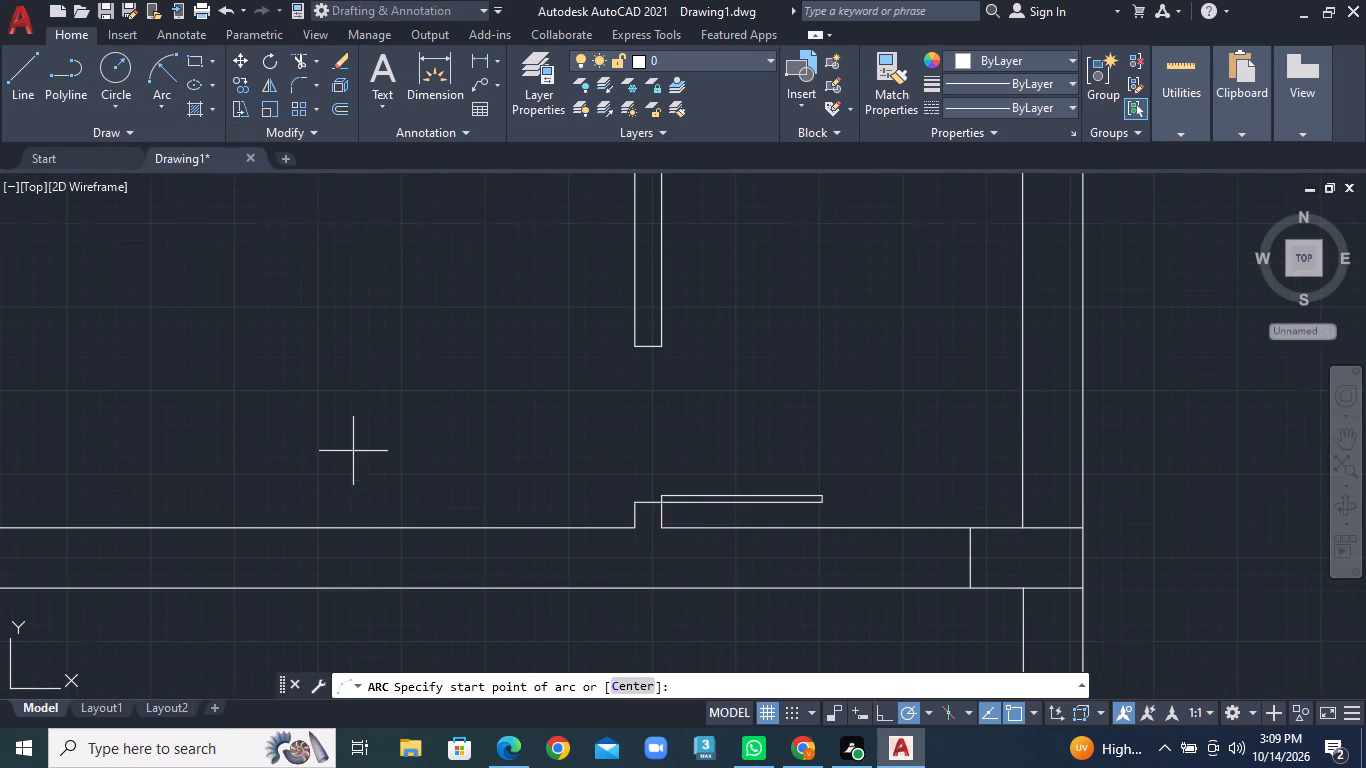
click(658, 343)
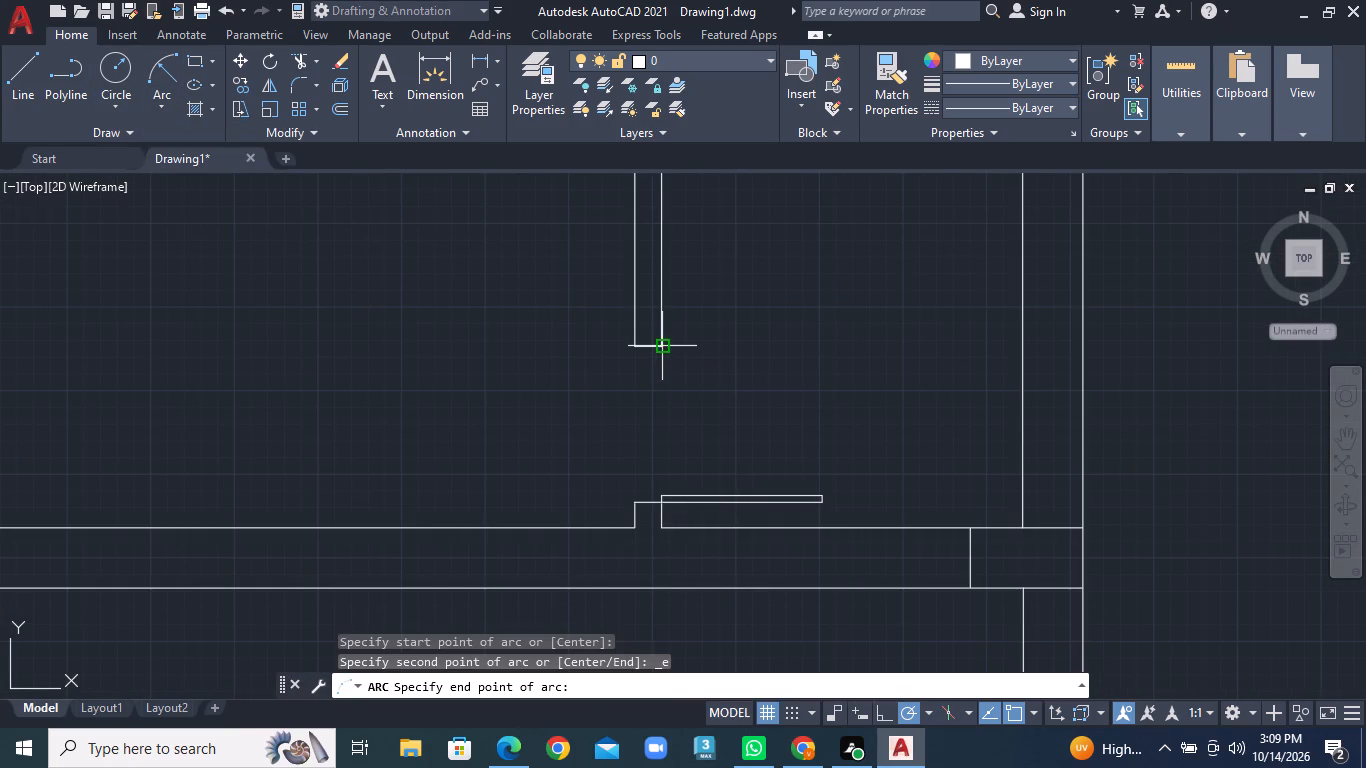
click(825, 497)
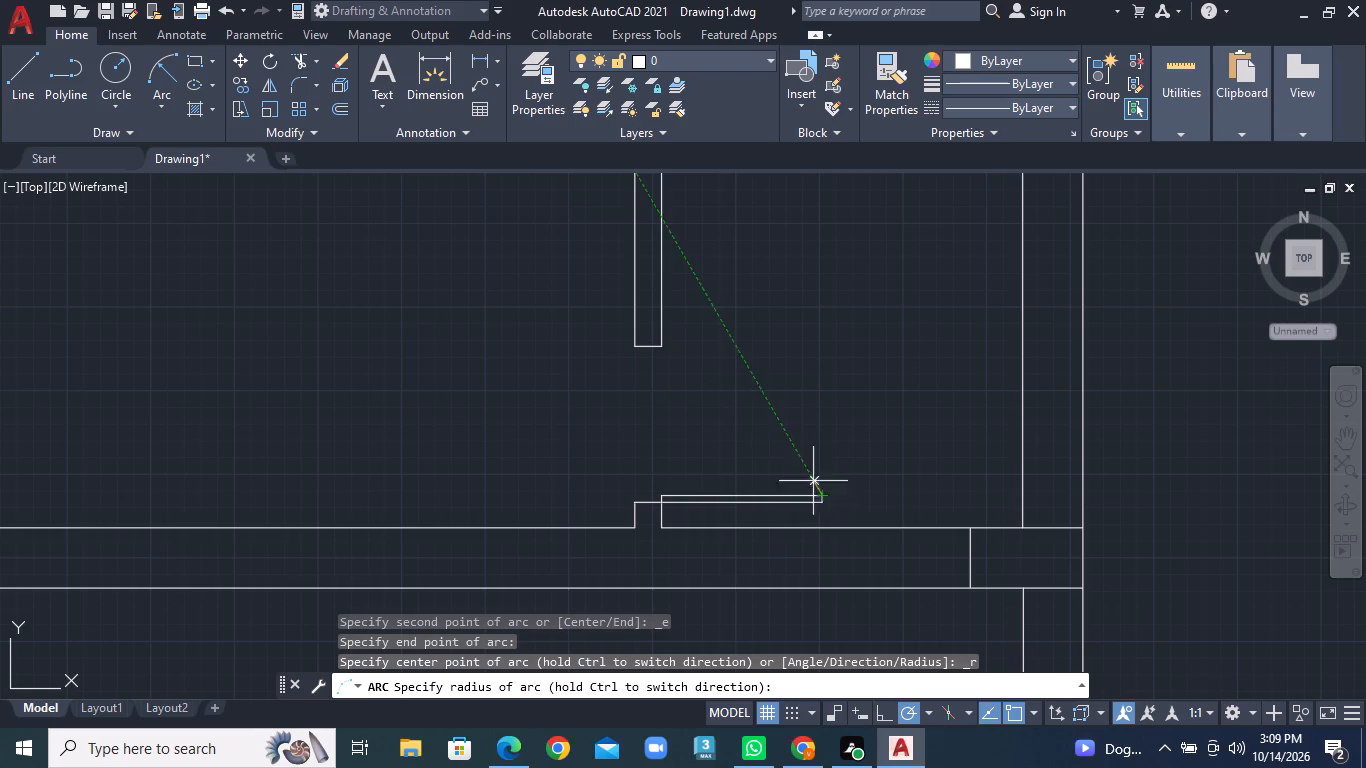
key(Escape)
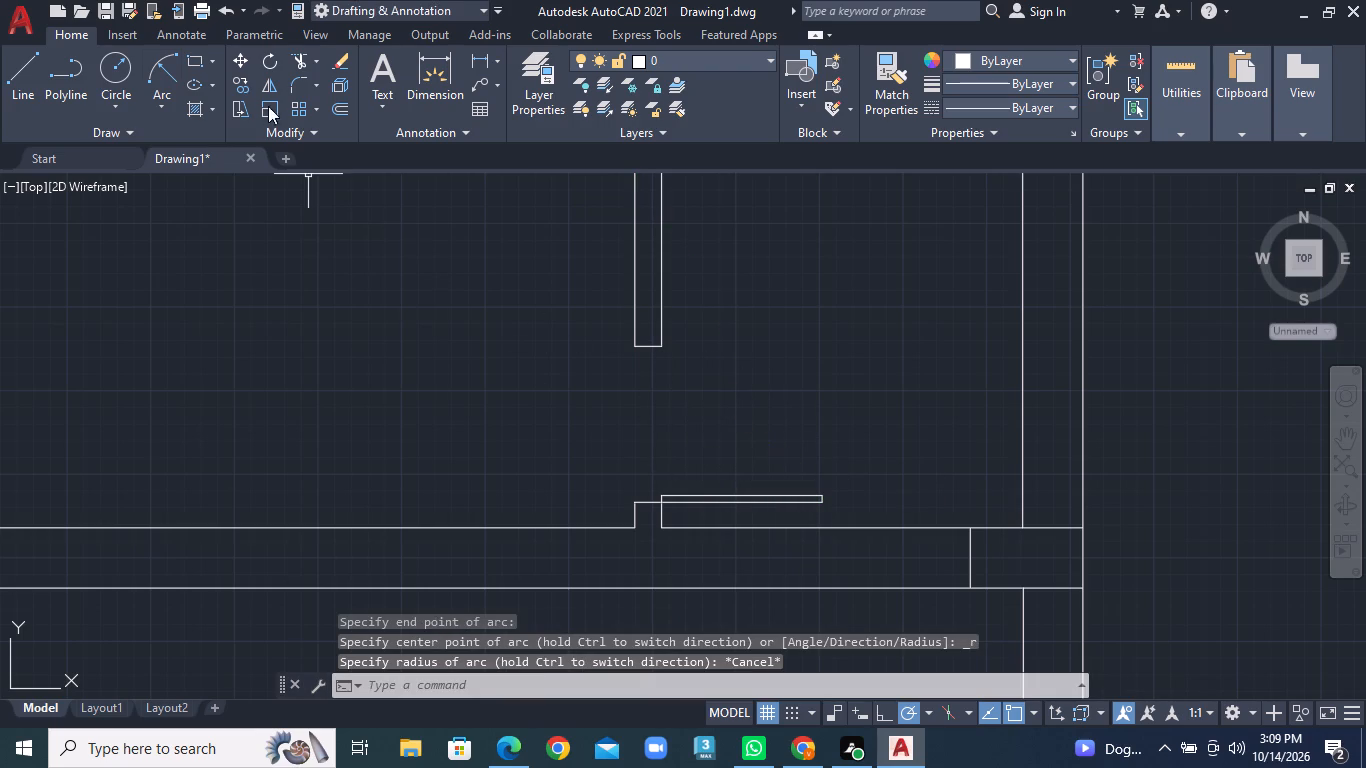
Draw a start-end-radius swing arc from the lower small-room door leaf's tip to the room-side corner of the upper jamb.
click(169, 111)
click(242, 396)
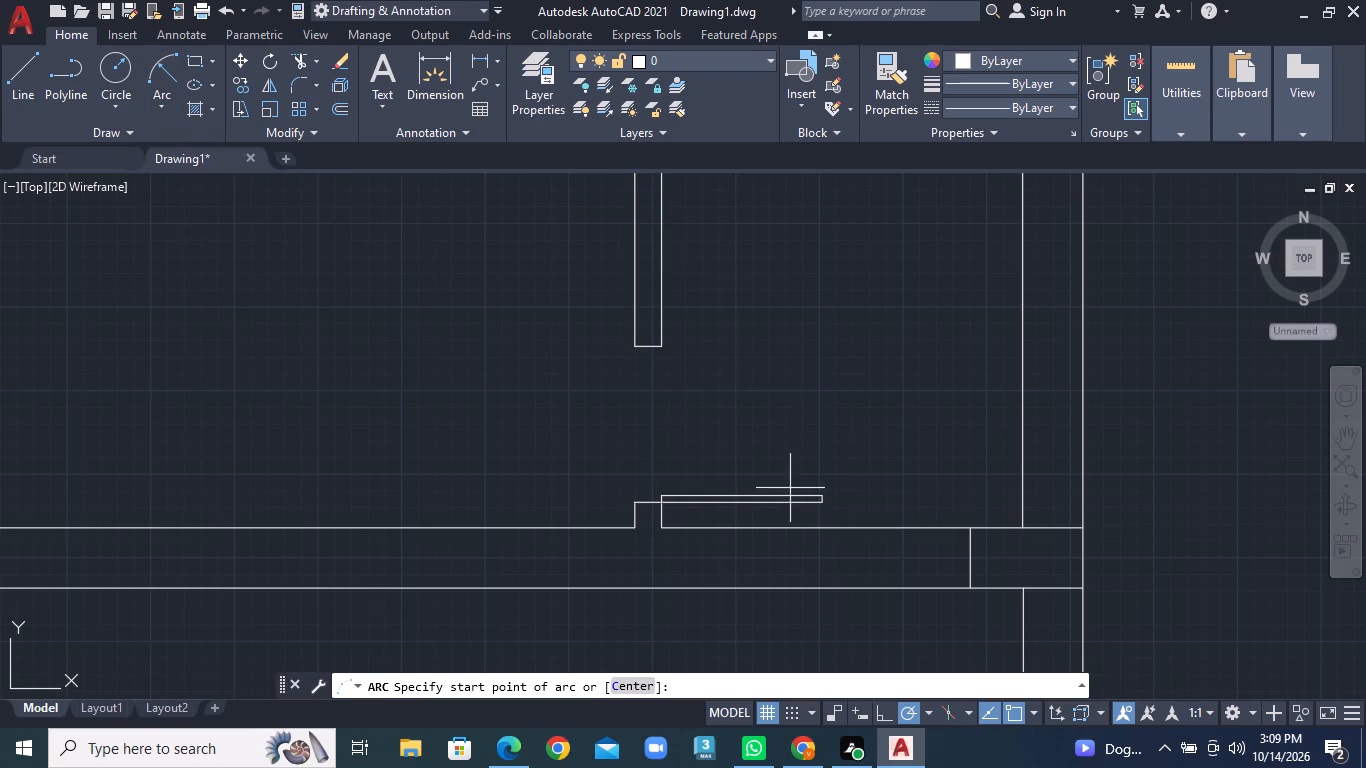
click(815, 495)
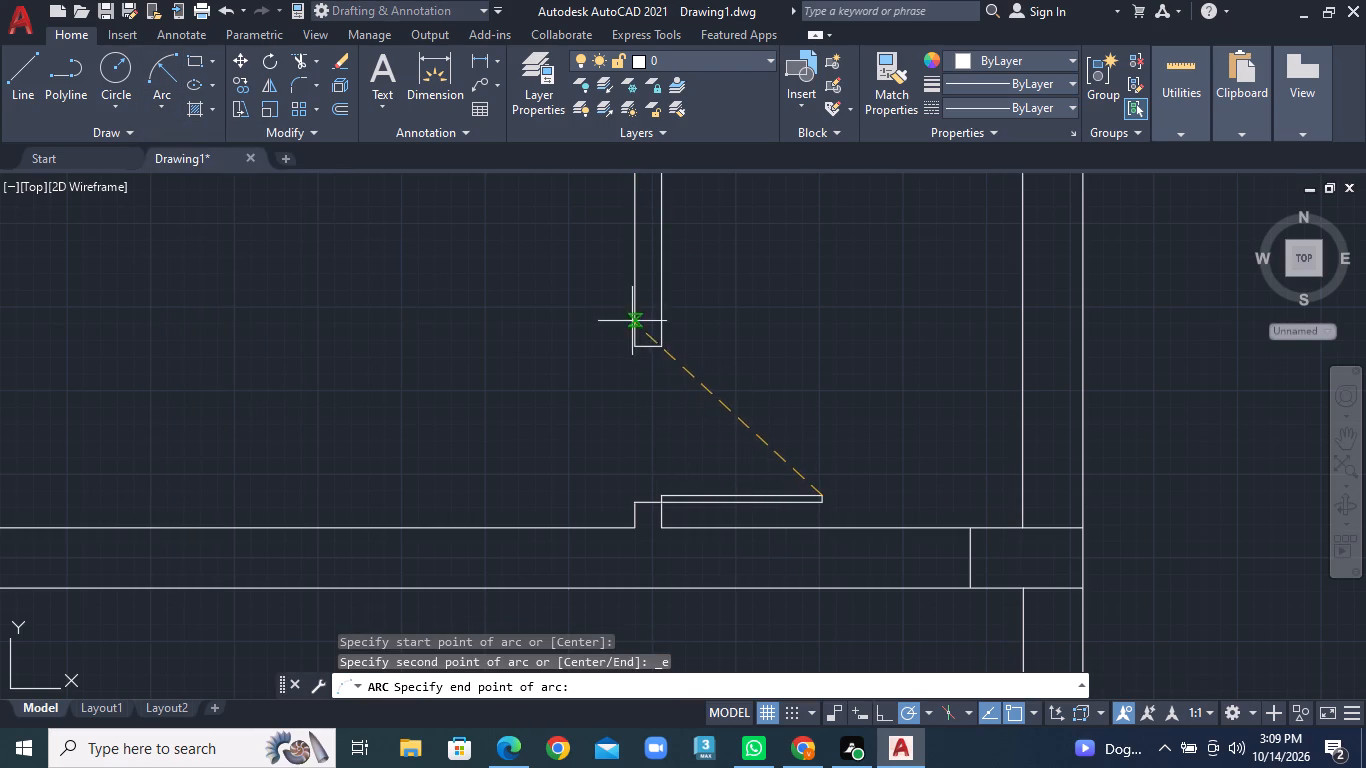
click(667, 345)
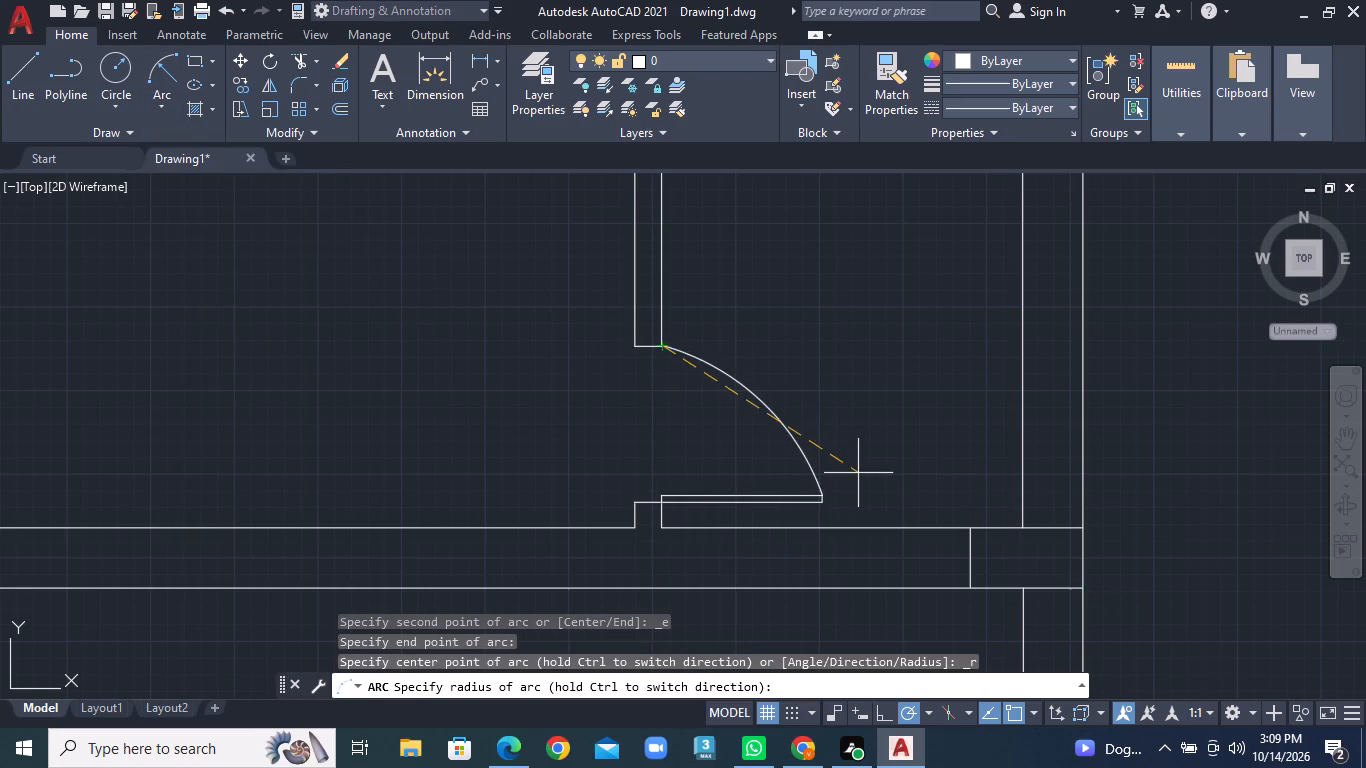
click(858, 473)
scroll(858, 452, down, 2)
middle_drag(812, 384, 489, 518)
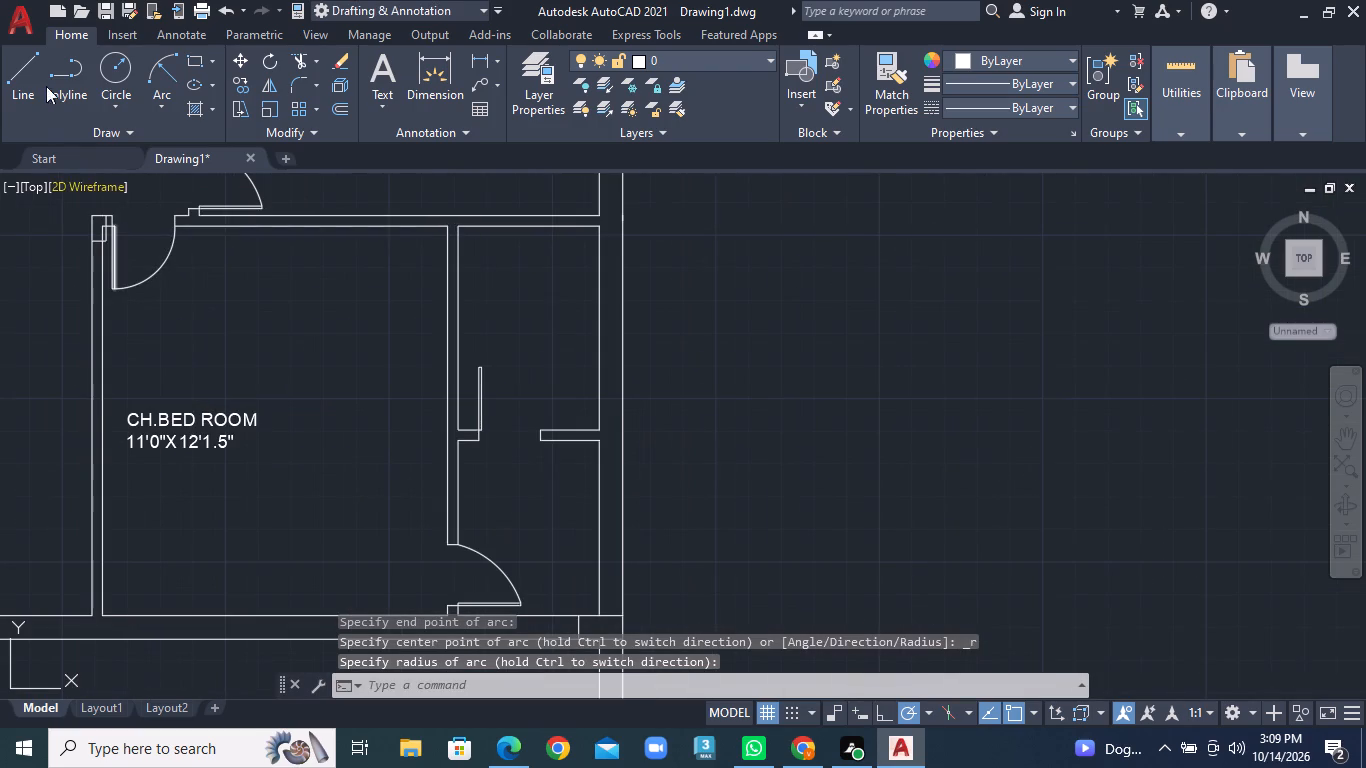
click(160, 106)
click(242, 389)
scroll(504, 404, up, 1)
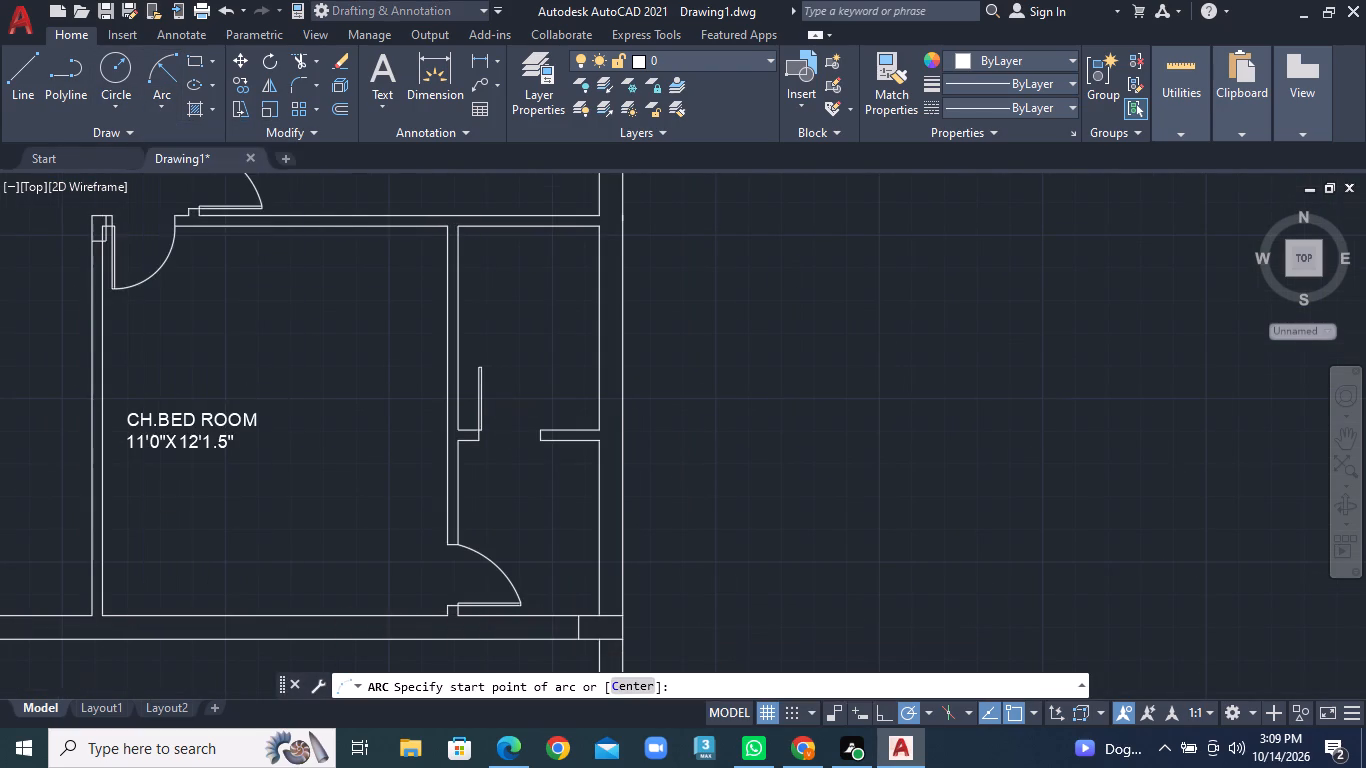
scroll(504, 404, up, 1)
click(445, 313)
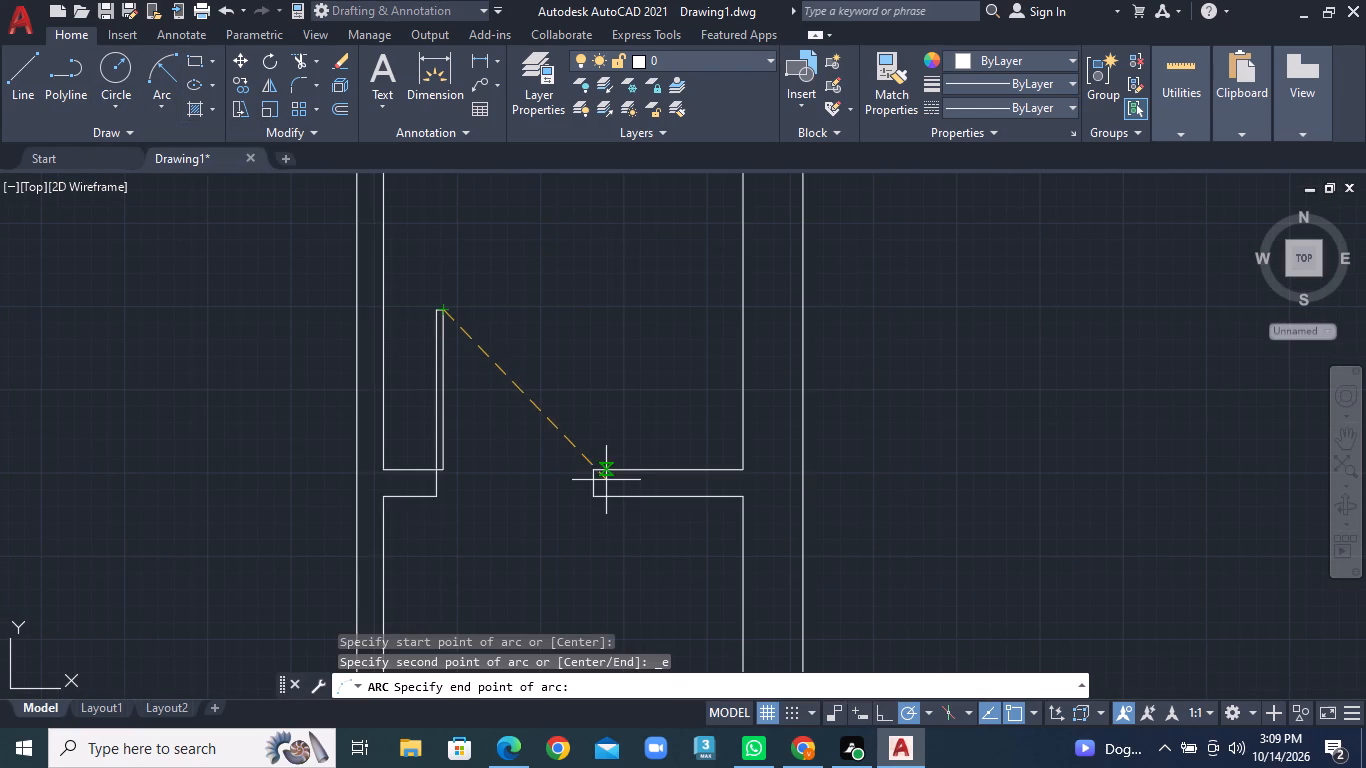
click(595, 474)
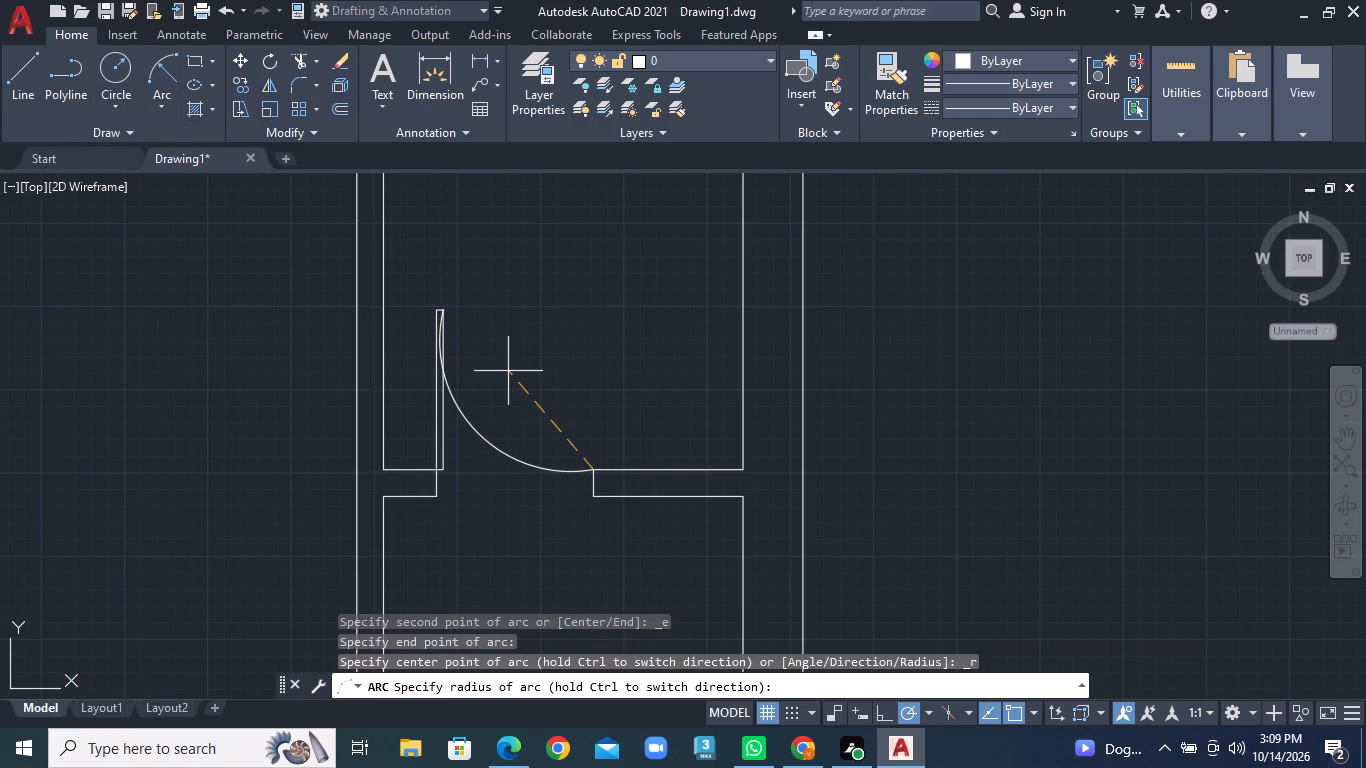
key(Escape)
Draw a start-end-radius swing arc from the partition opening's outer-wall-side jamb corner to the tip of the upright door leaf.
click(165, 90)
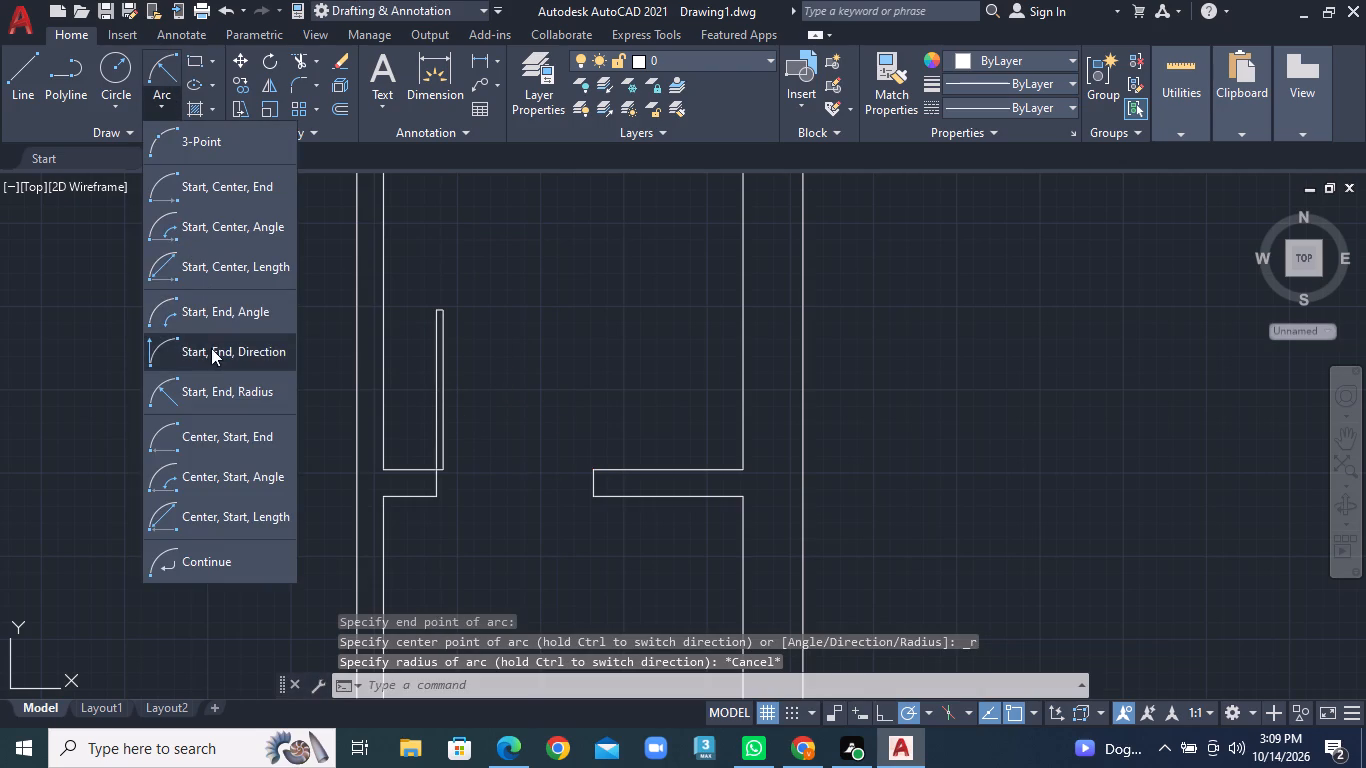
click(216, 381)
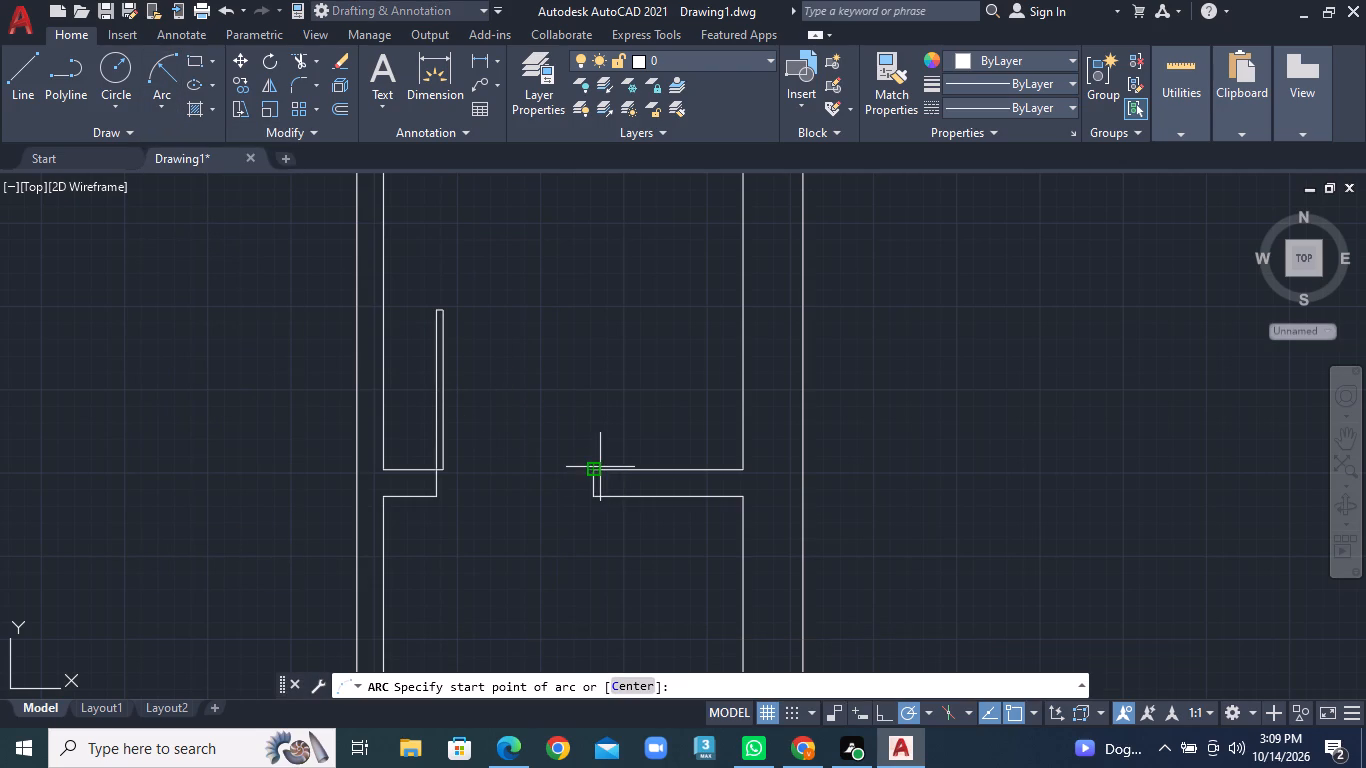
click(600, 467)
click(451, 310)
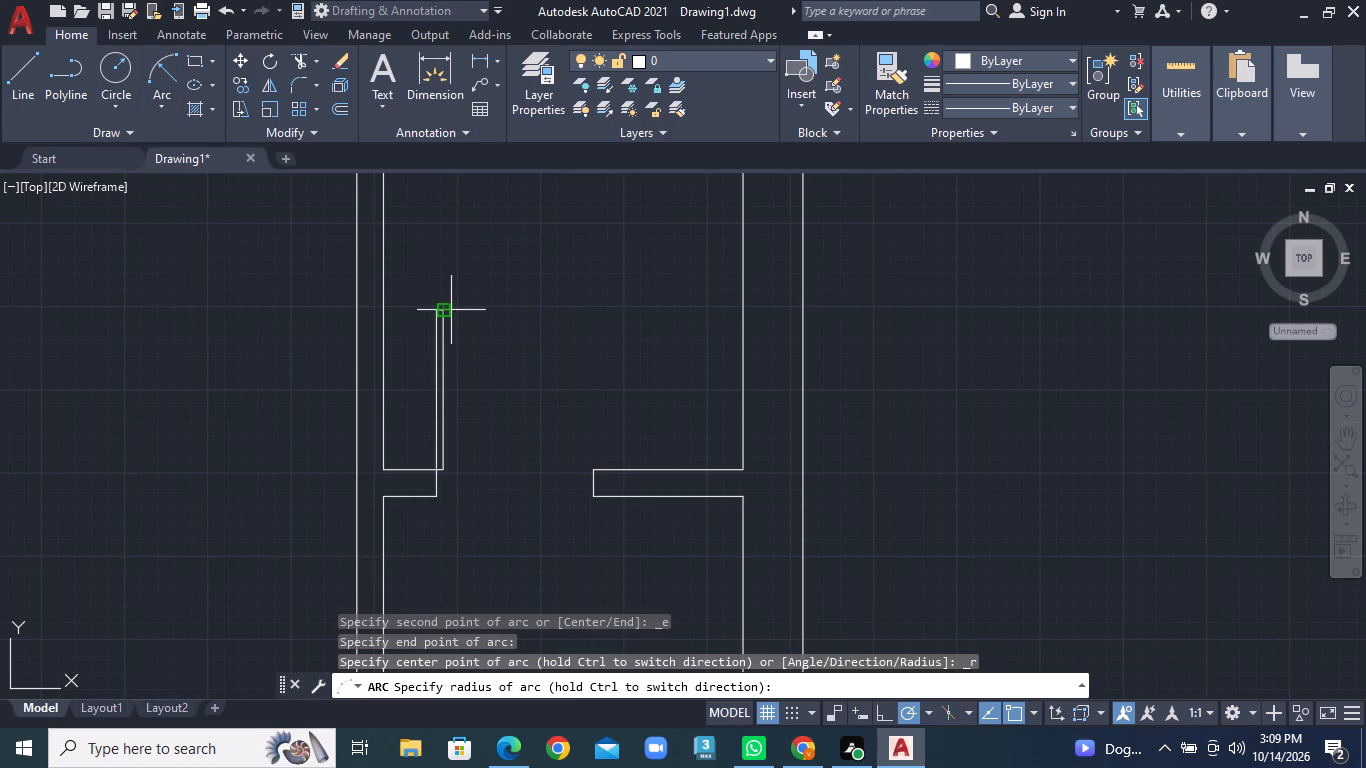
click(630, 432)
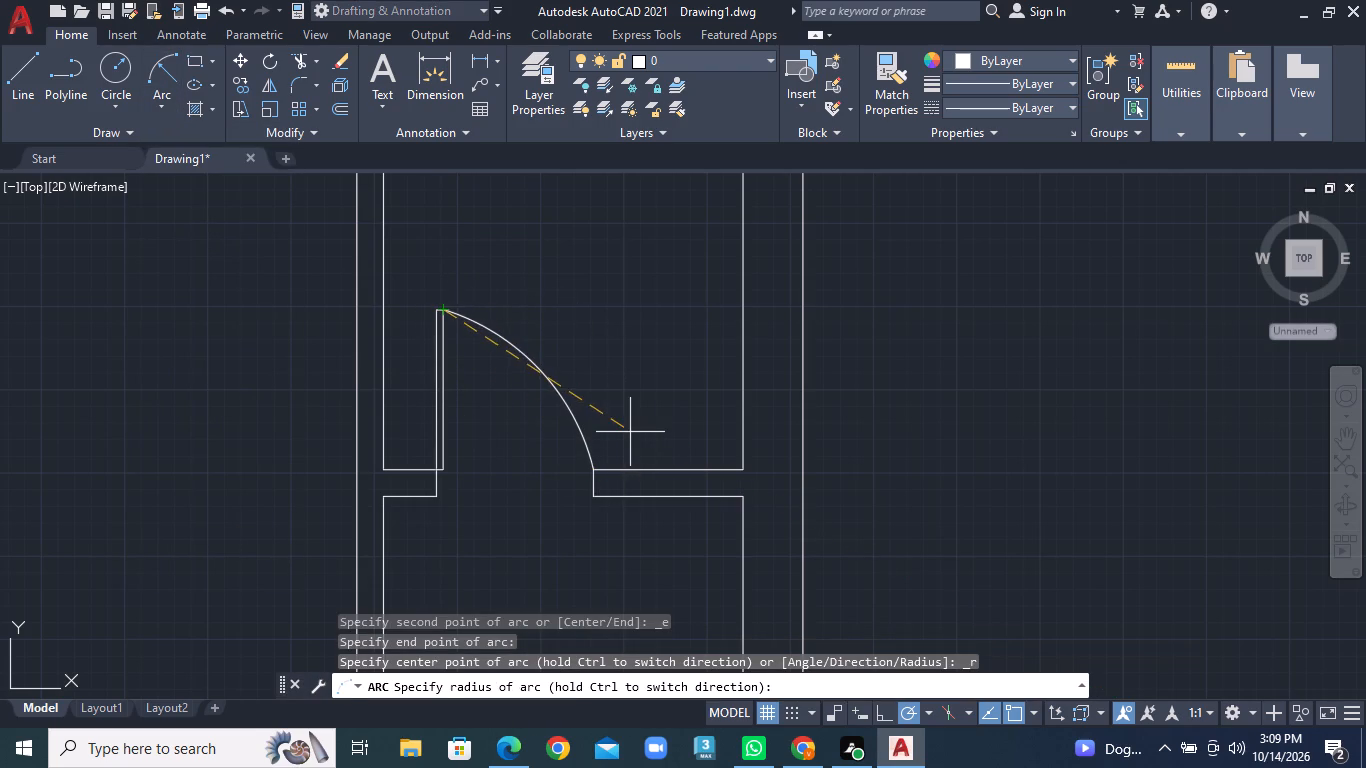
Mark an opening in the outer wall above the master bedroom's small room with two short lines across the wall thickness.
scroll(630, 432, down, 3)
middle_drag(699, 473, 822, 405)
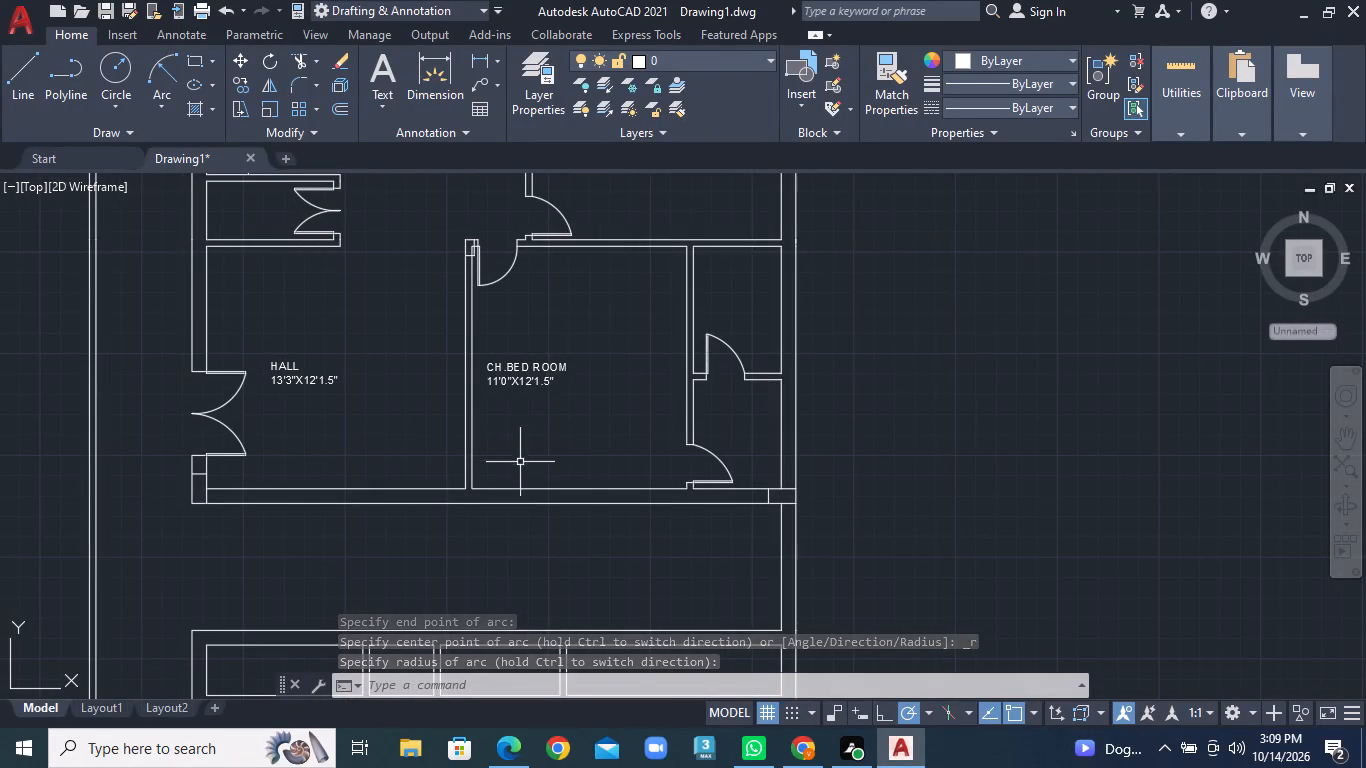
middle_drag(503, 346, 438, 523)
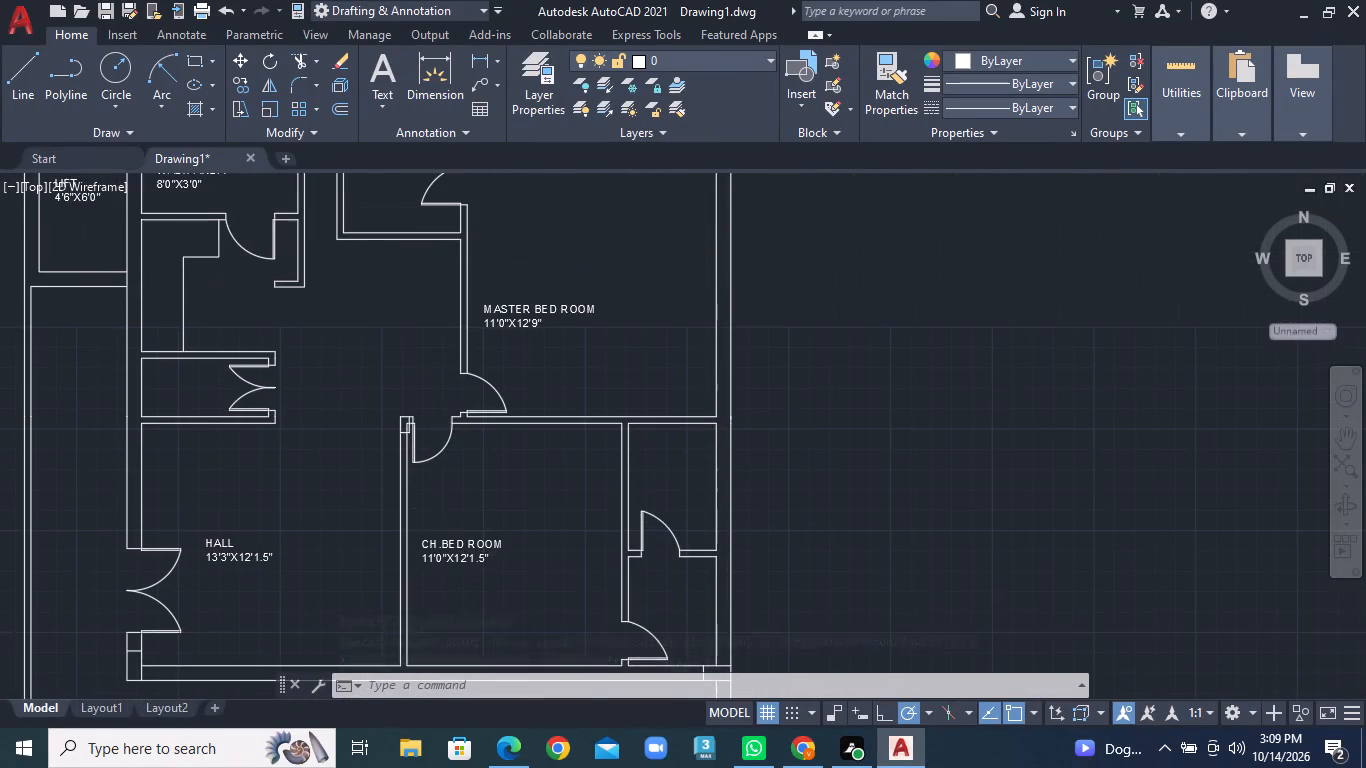
middle_drag(384, 316, 426, 528)
scroll(444, 440, down, 1)
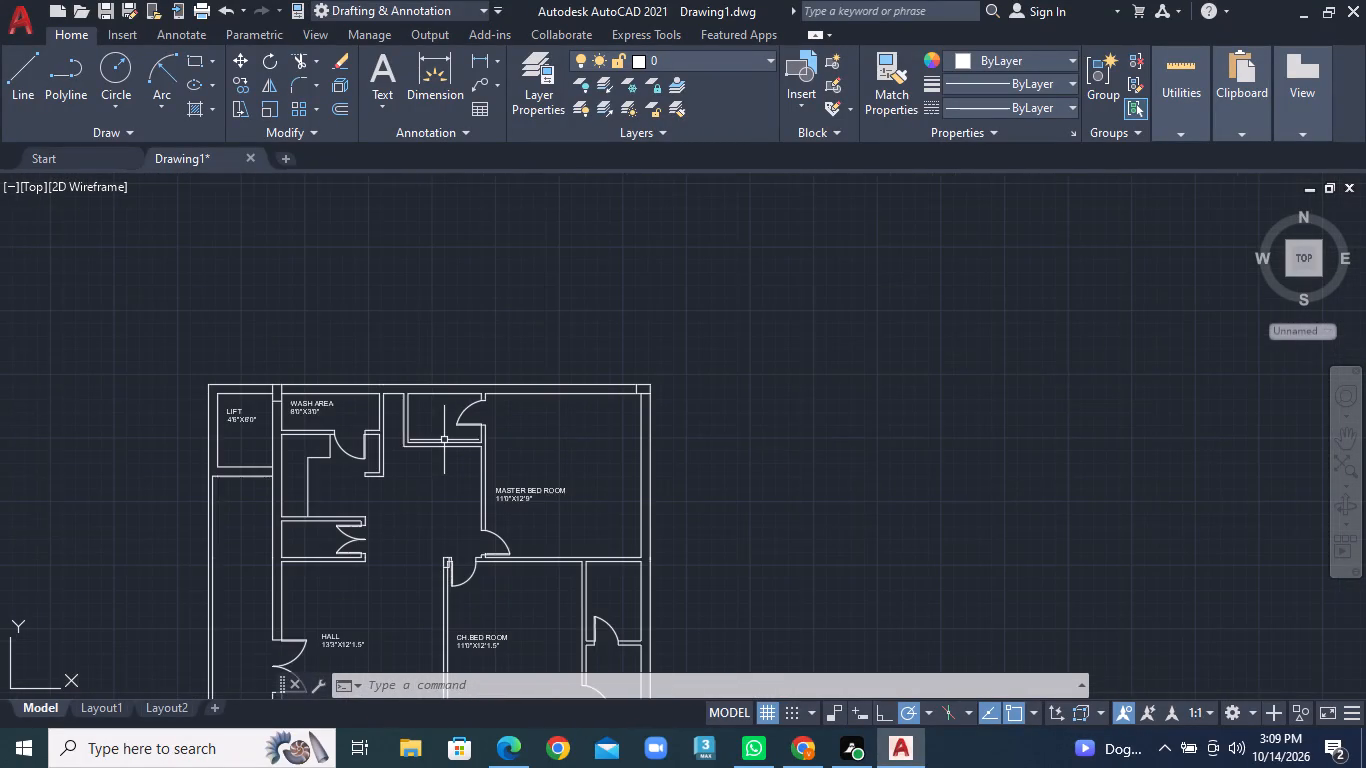
middle_drag(528, 489, 784, 473)
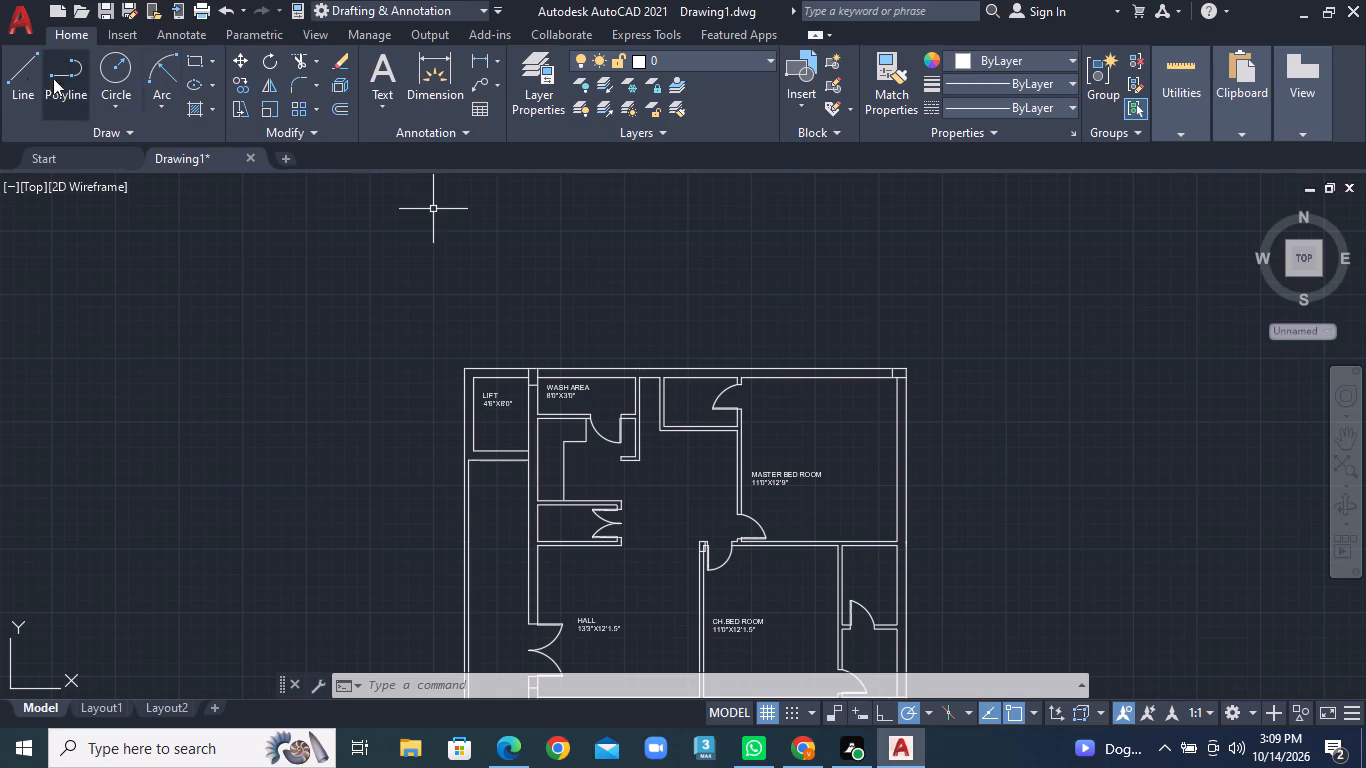
click(12, 78)
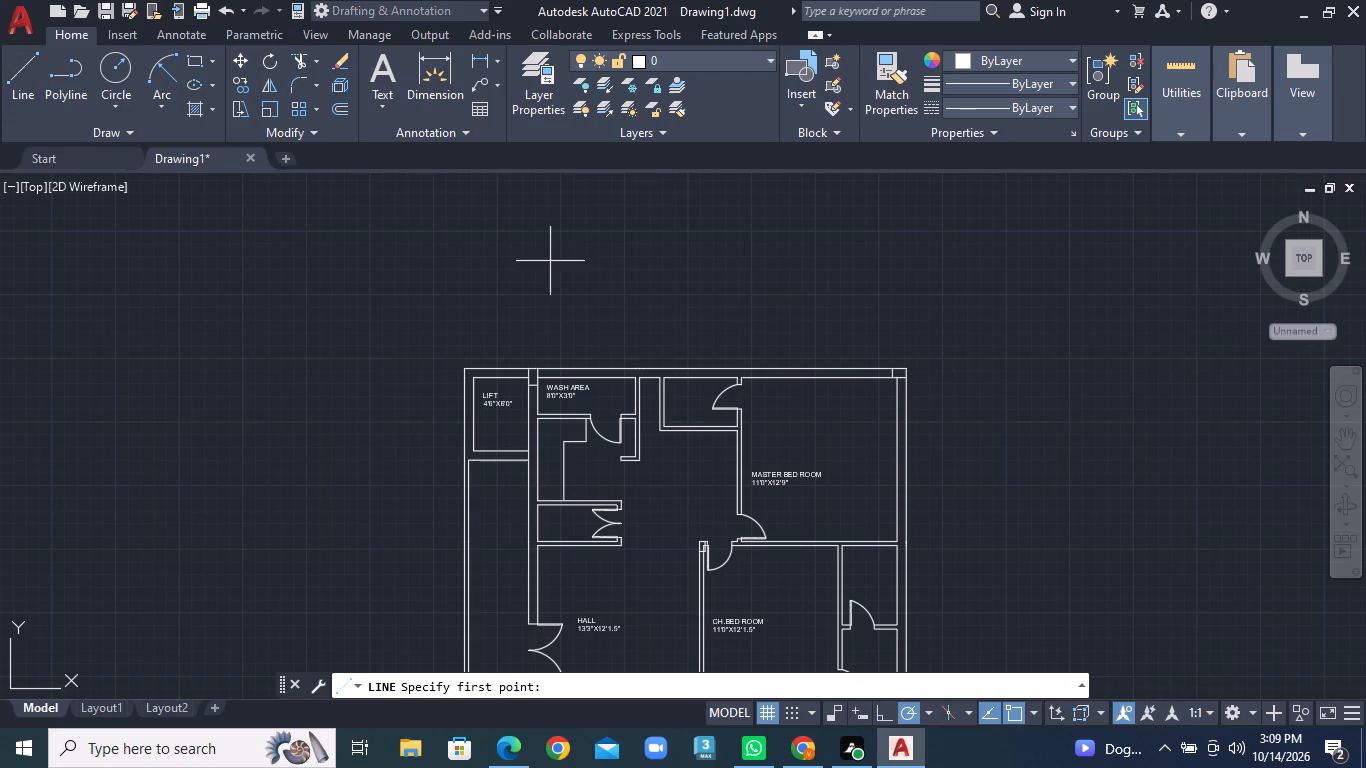
scroll(813, 370, up, 1)
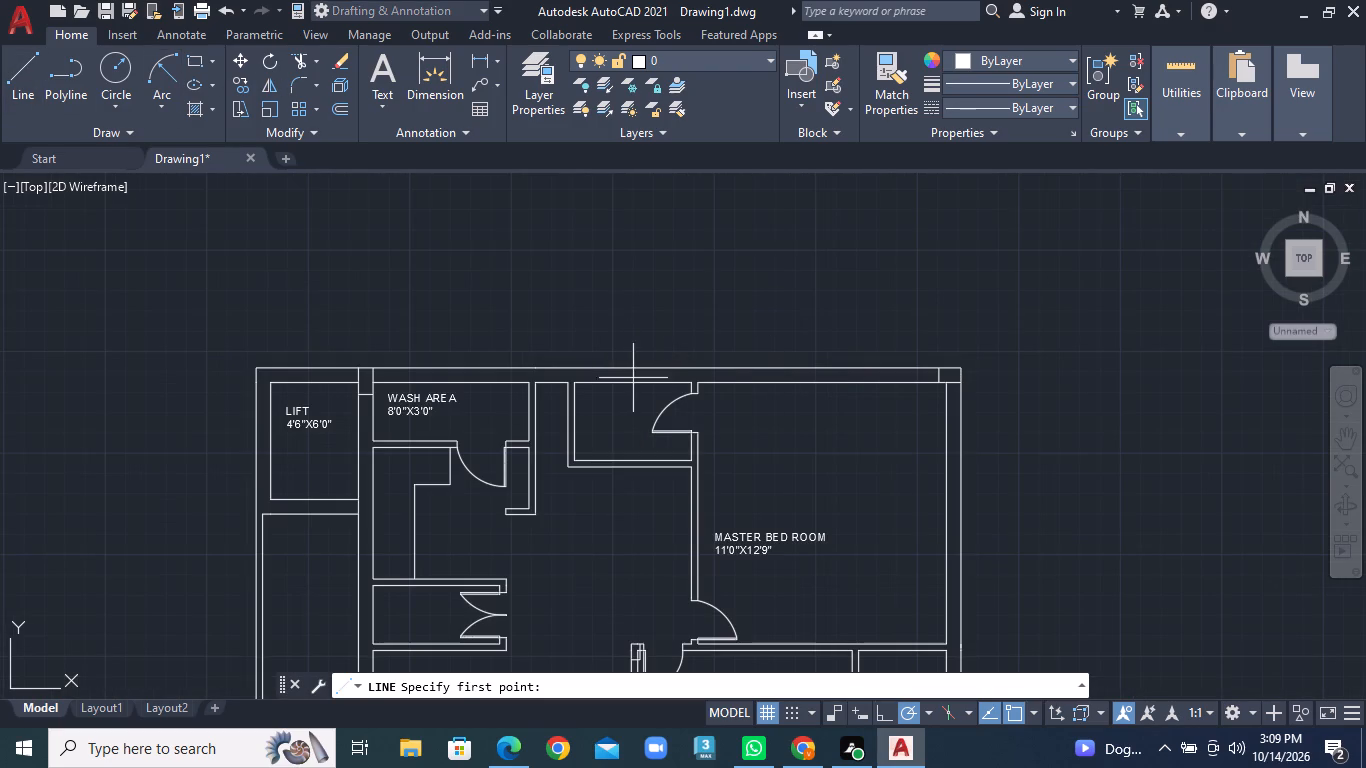
scroll(635, 382, up, 1)
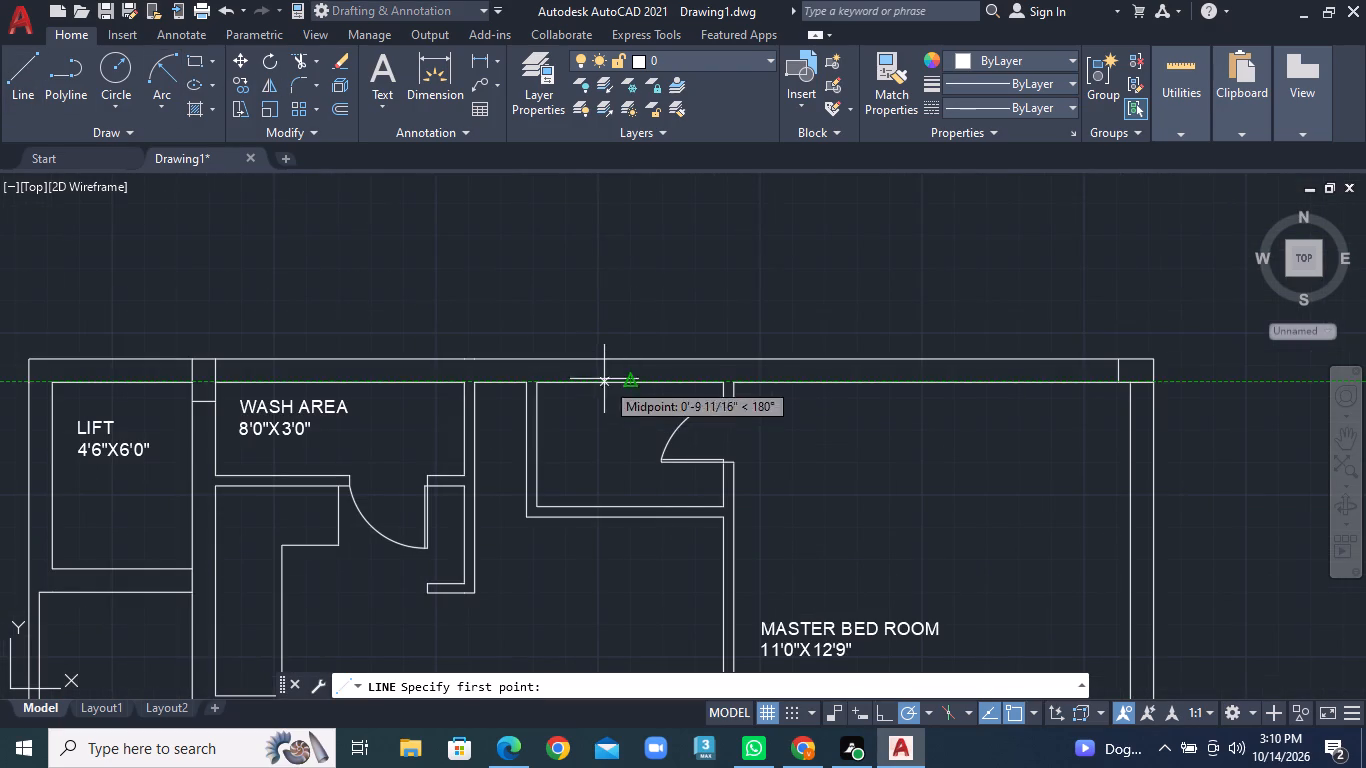
scroll(664, 364, up, 1)
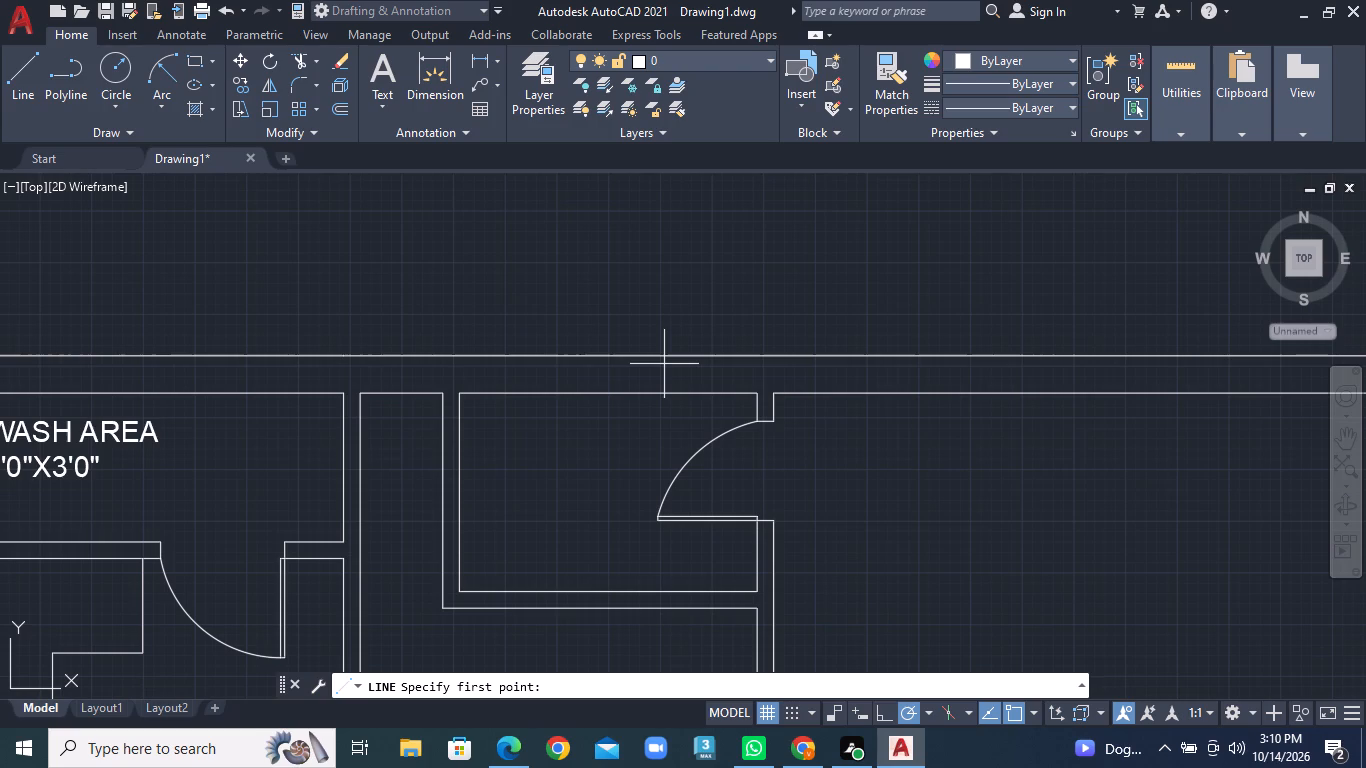
click(714, 391)
click(713, 354)
right_click(713, 354)
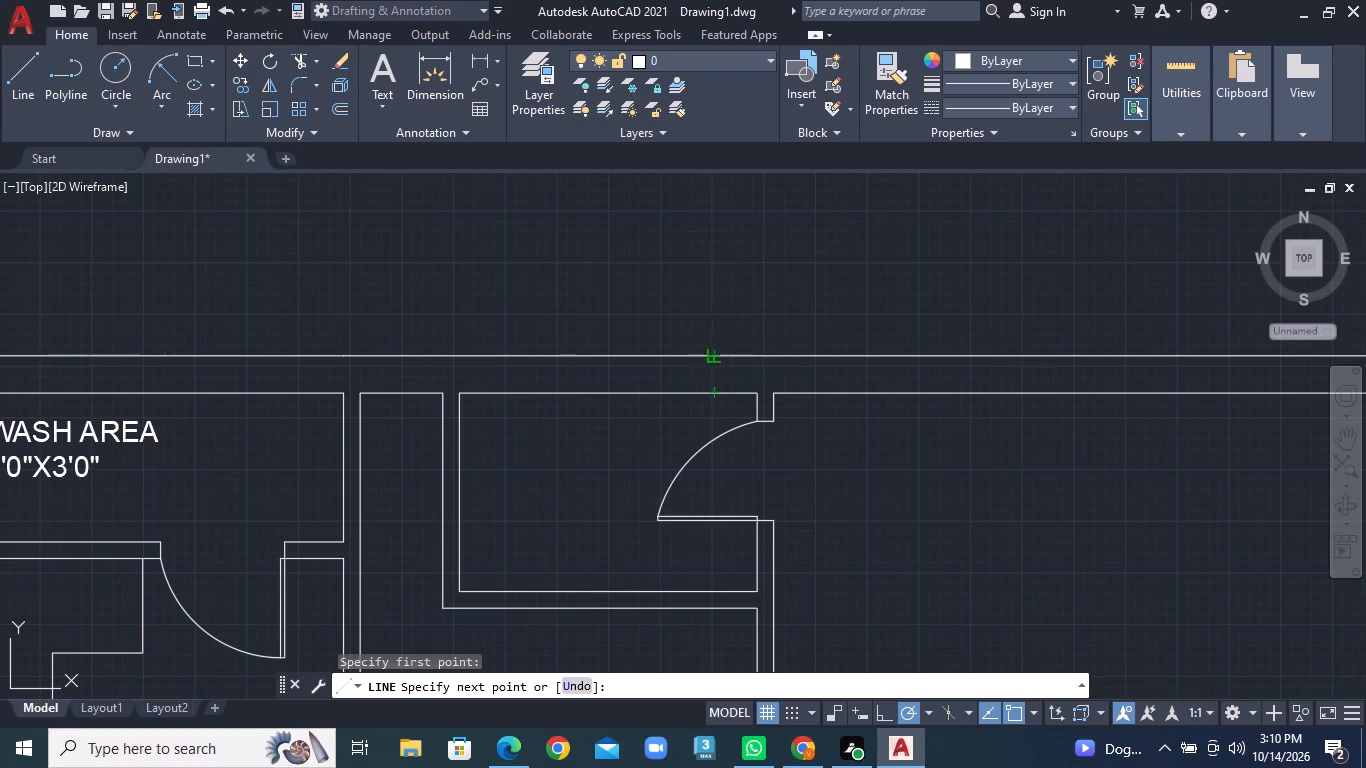
click(736, 369)
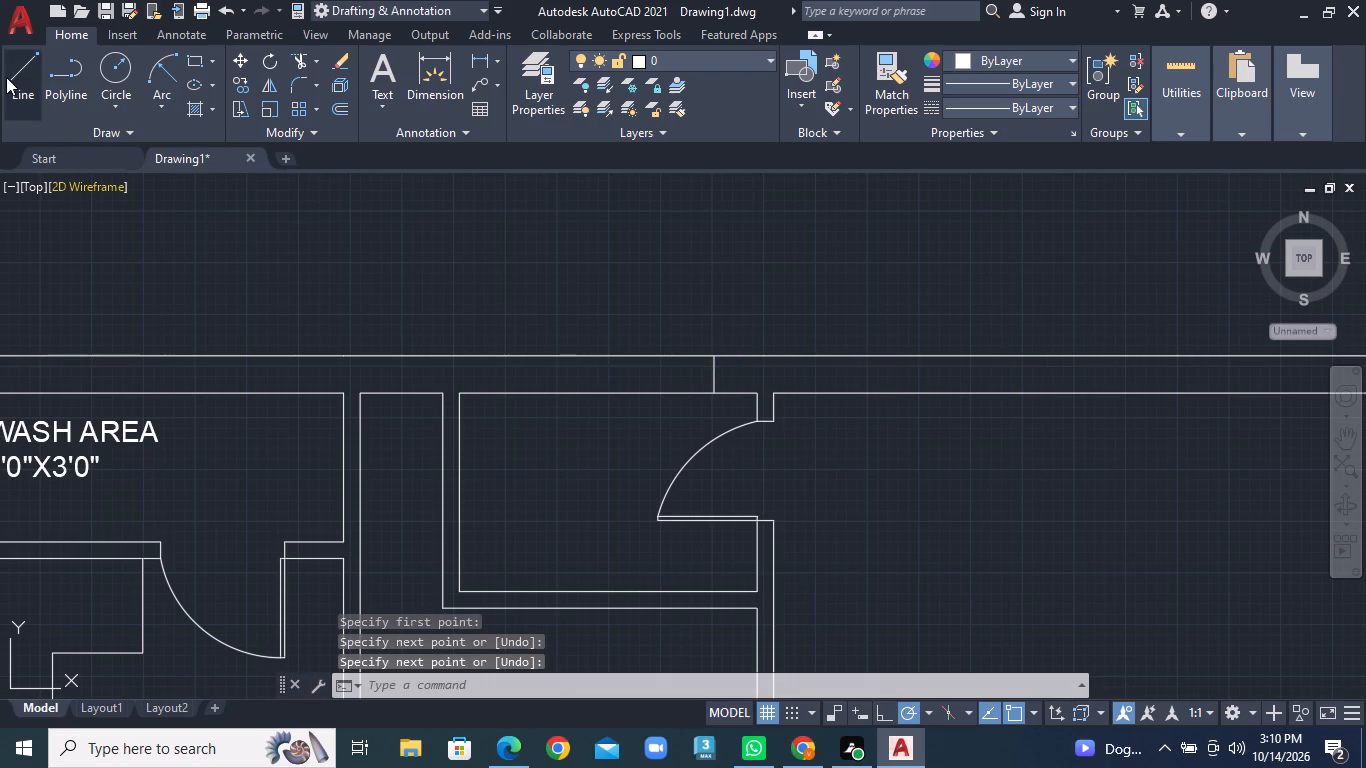
click(6, 77)
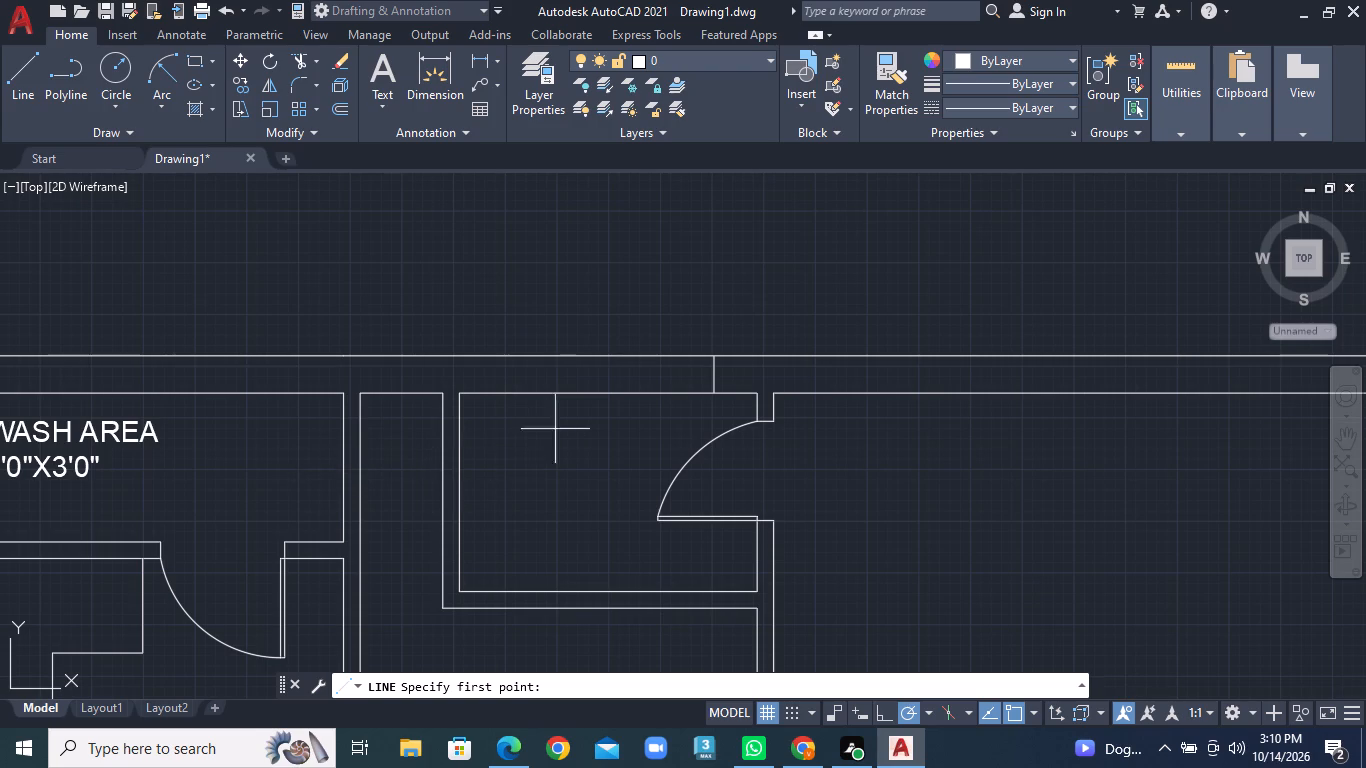
click(626, 396)
click(627, 350)
right_click(627, 350)
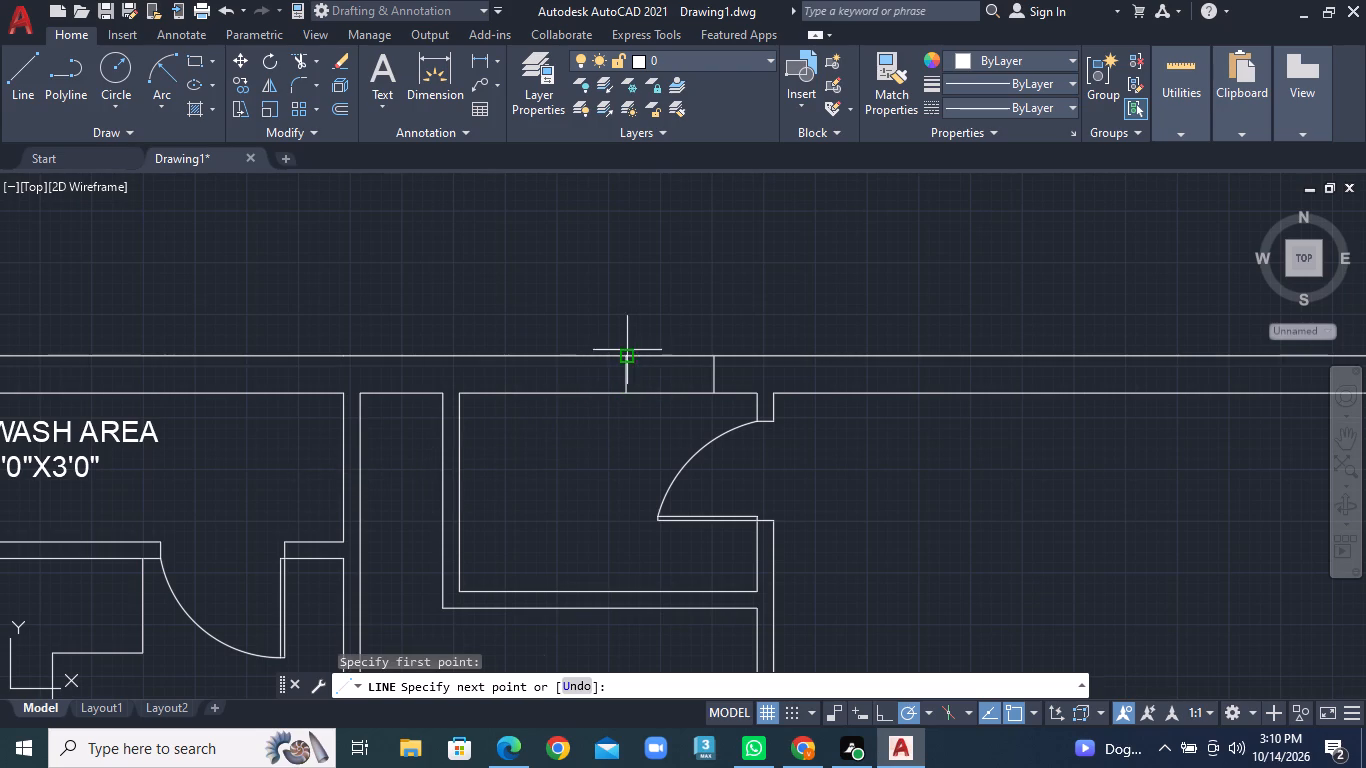
click(637, 355)
Draw a three-sided rectangular outline from the outer wall's outside face, extending slightly into the small room, beside the marked opening on its wash-area side.
click(27, 86)
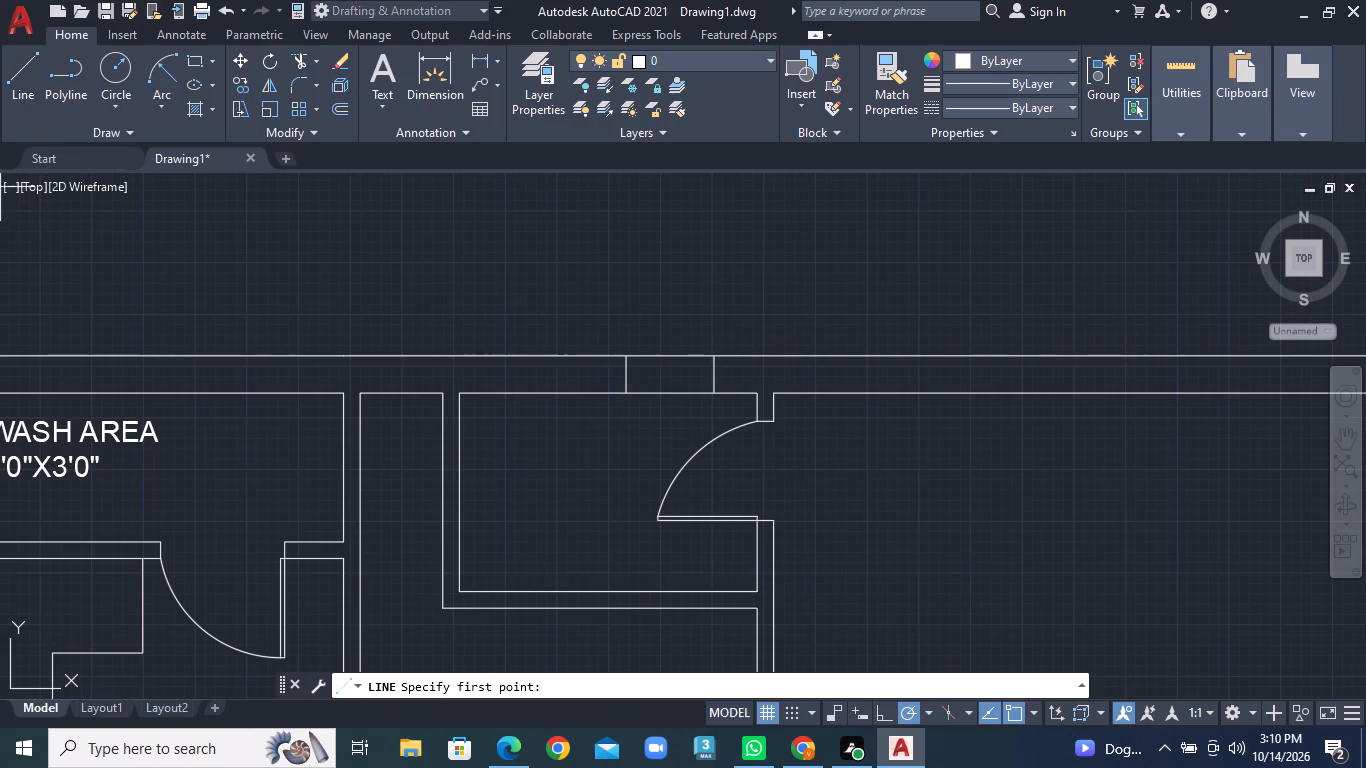
click(510, 356)
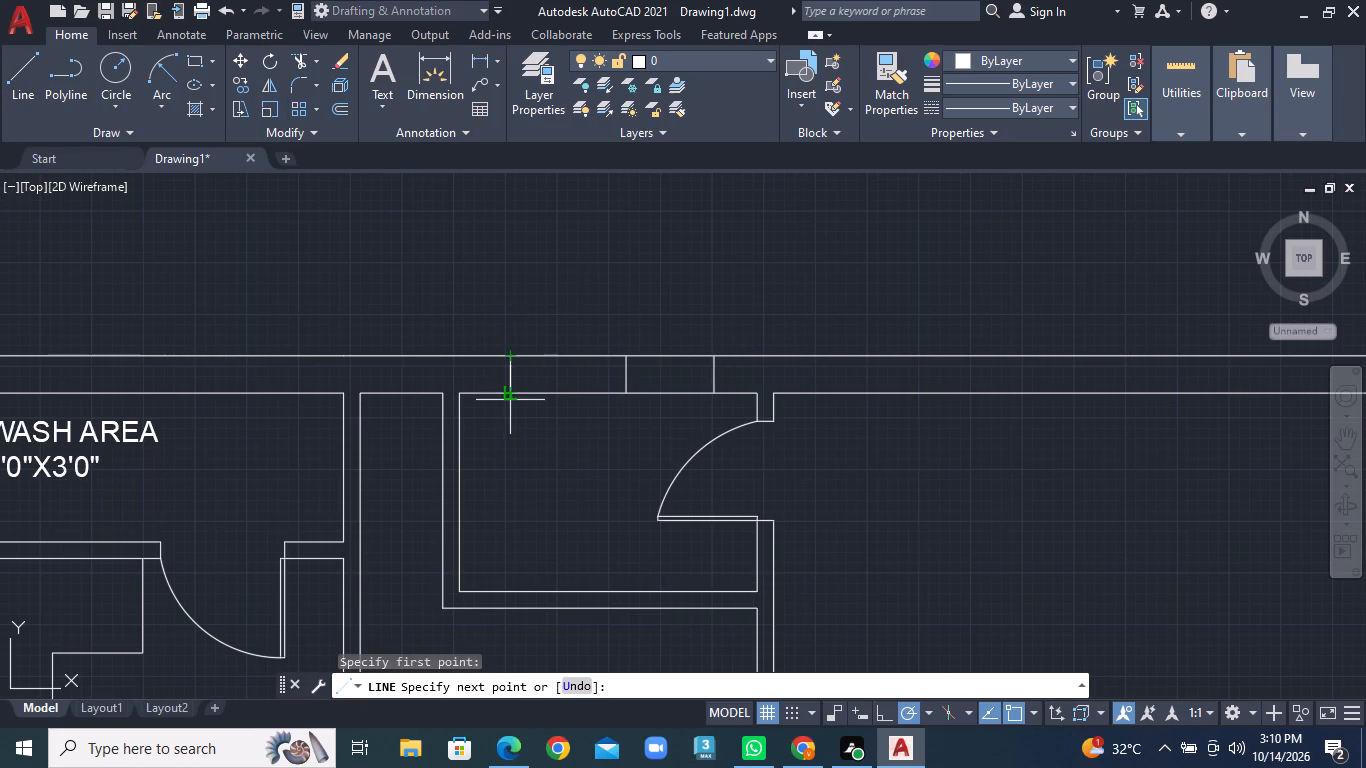
click(510, 405)
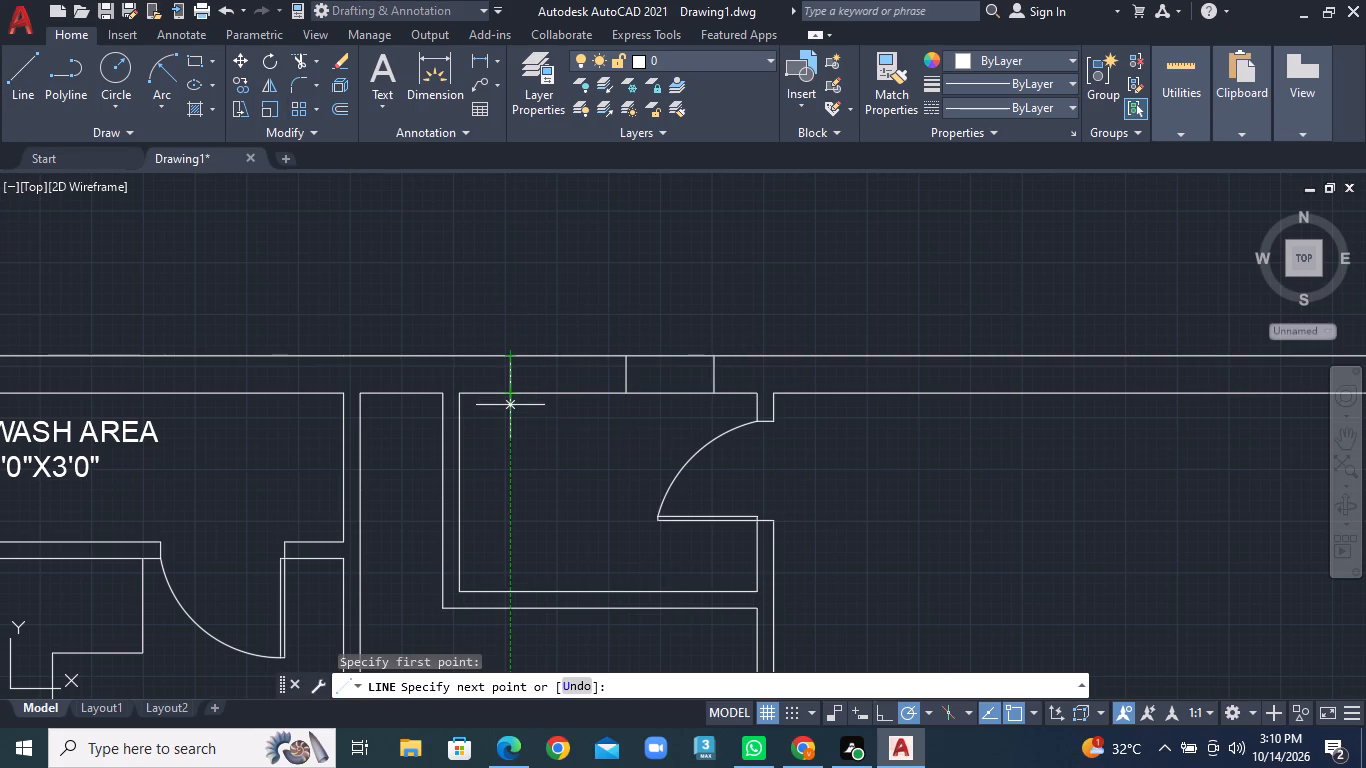
click(603, 405)
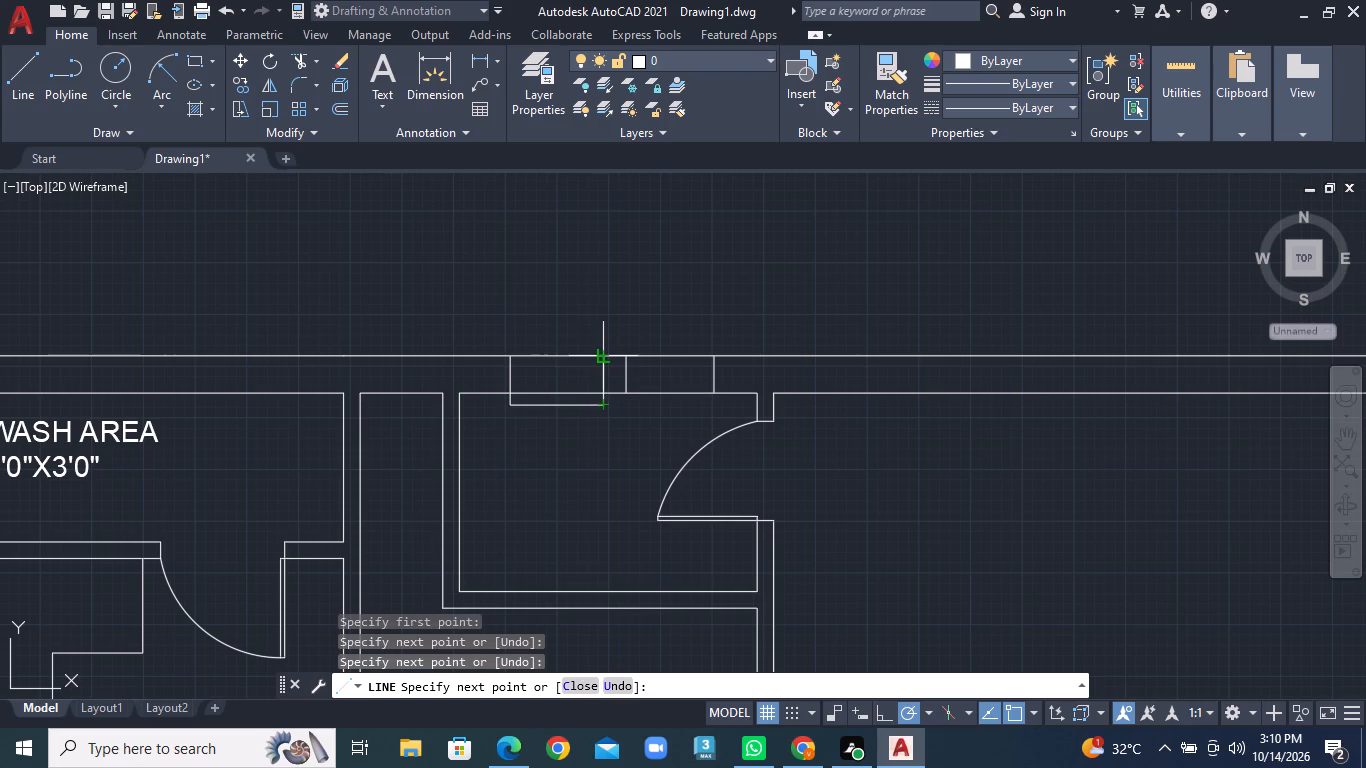
click(602, 358)
right_click(602, 358)
click(626, 367)
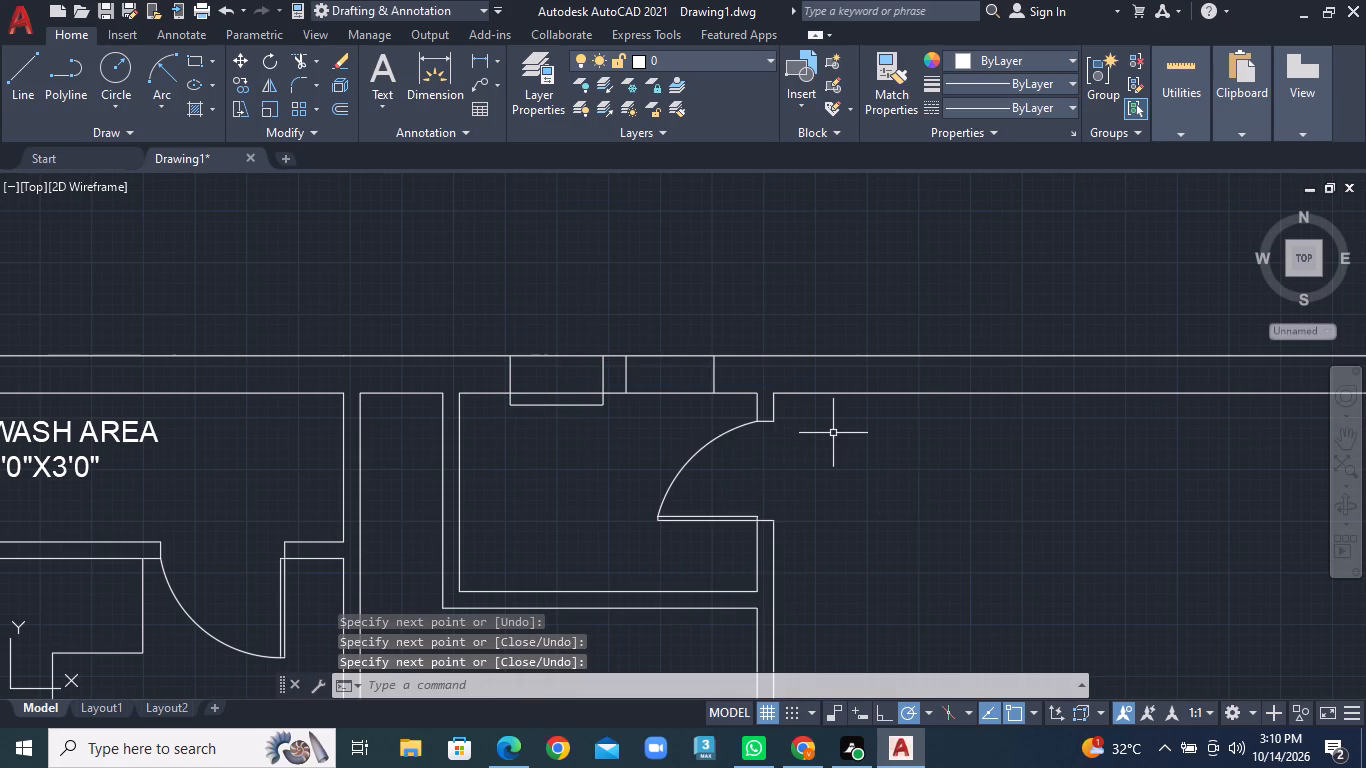
Mark an opening in the master bedroom's upper outer wall, near the small room's partition, with two lines across the wall thickness.
scroll(843, 433, down, 2)
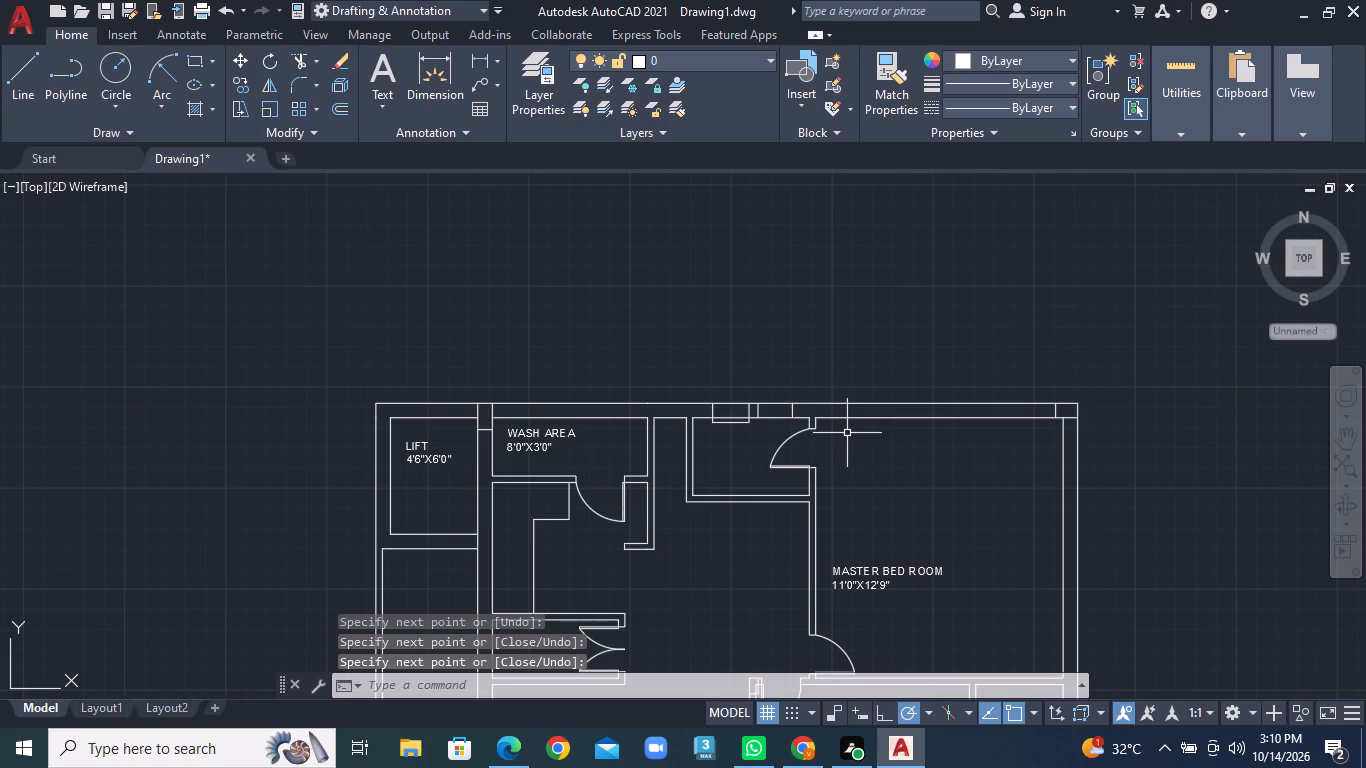
click(8, 69)
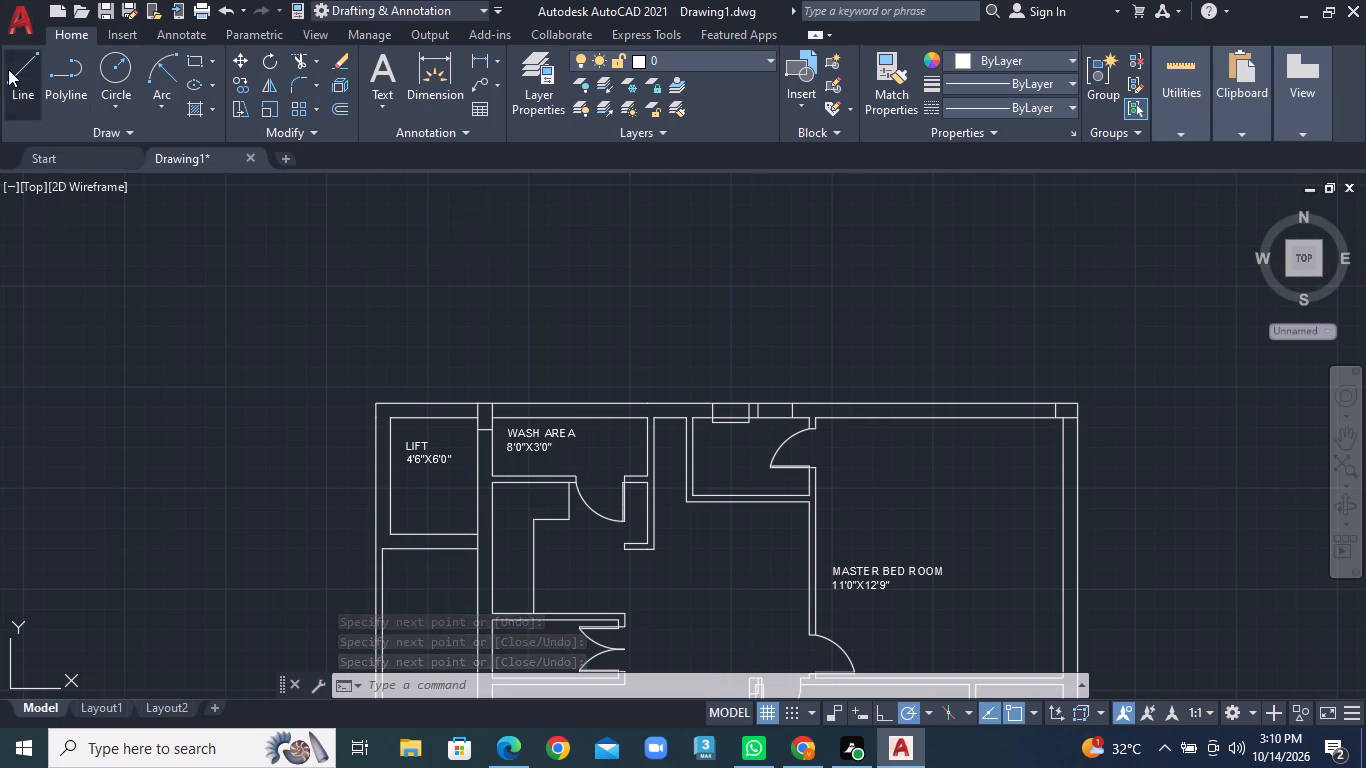
scroll(876, 447, up, 3)
middle_drag(818, 409, 779, 435)
middle_drag(749, 468, 704, 500)
double_click(683, 411)
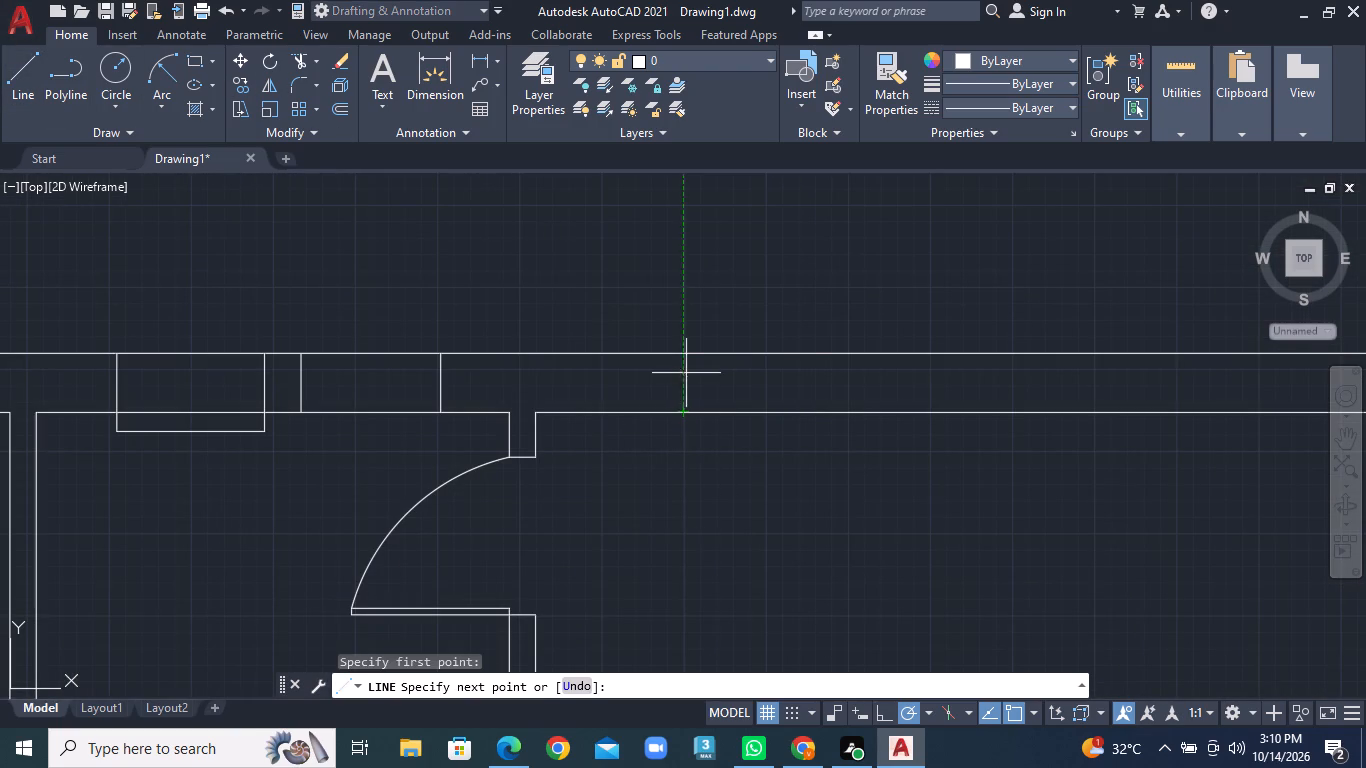
click(686, 361)
right_click(686, 361)
click(715, 370)
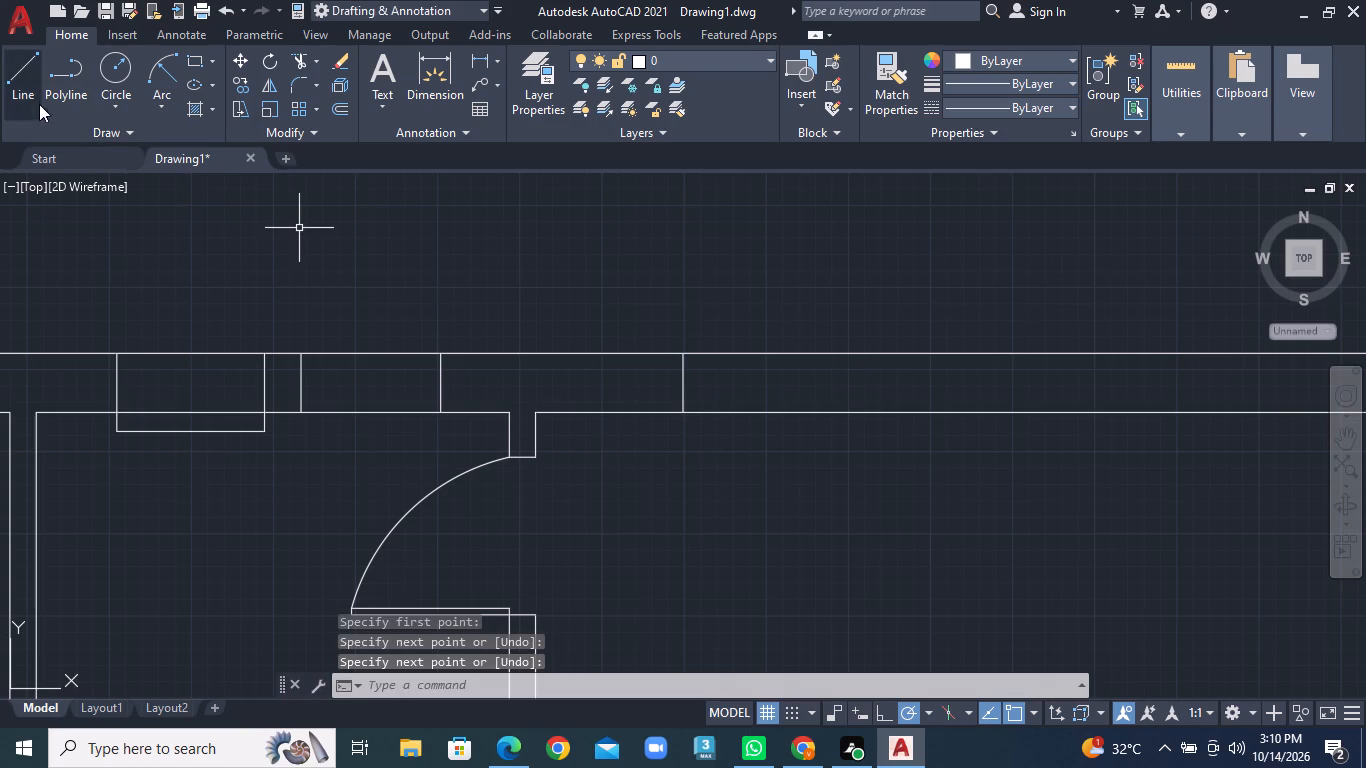
click(28, 84)
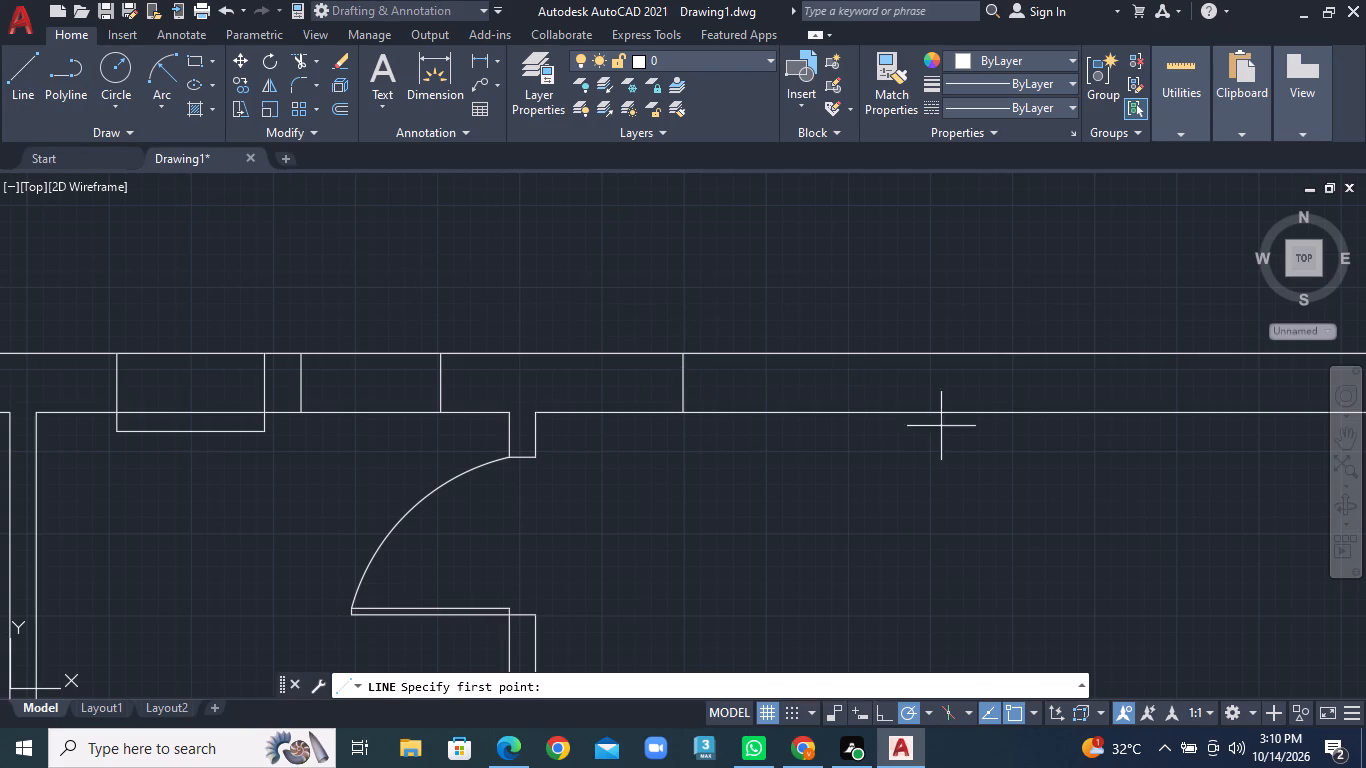
click(925, 358)
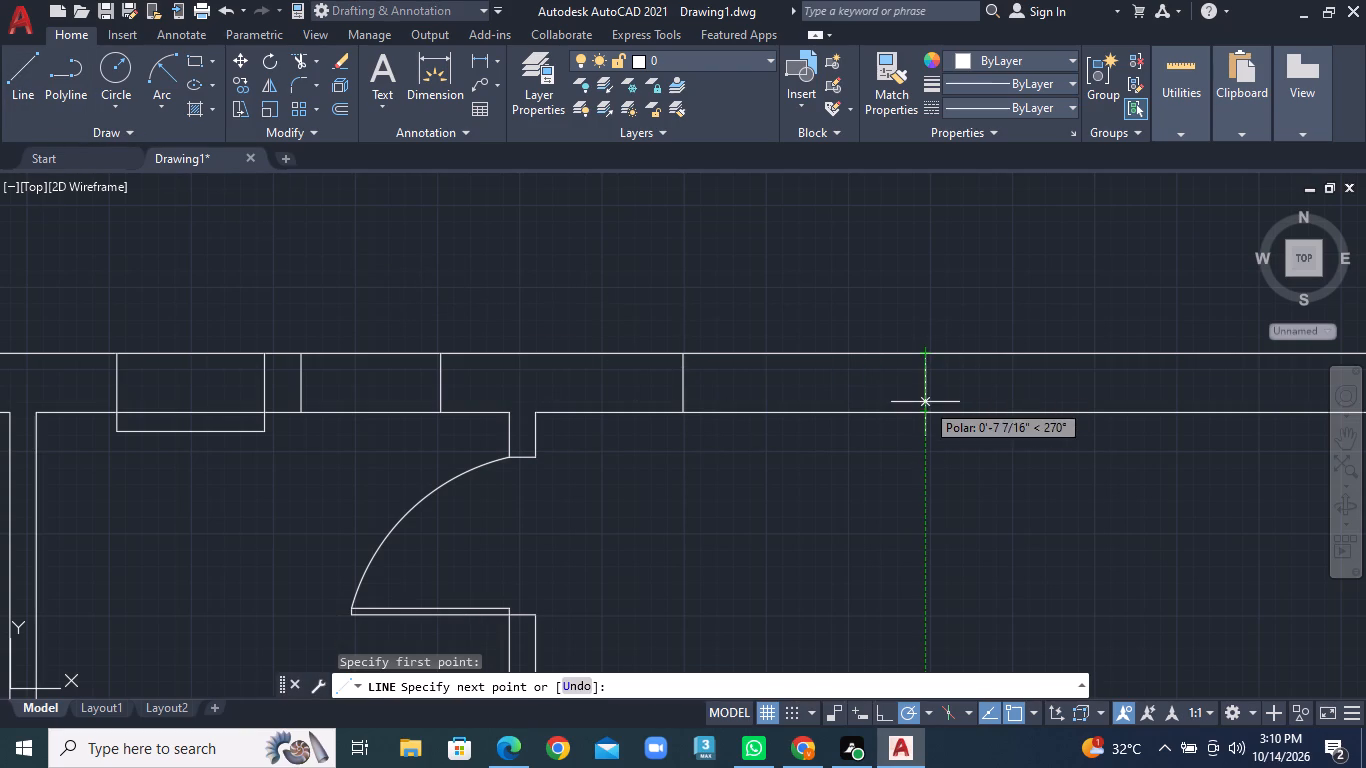
click(925, 406)
right_click(925, 406)
click(938, 417)
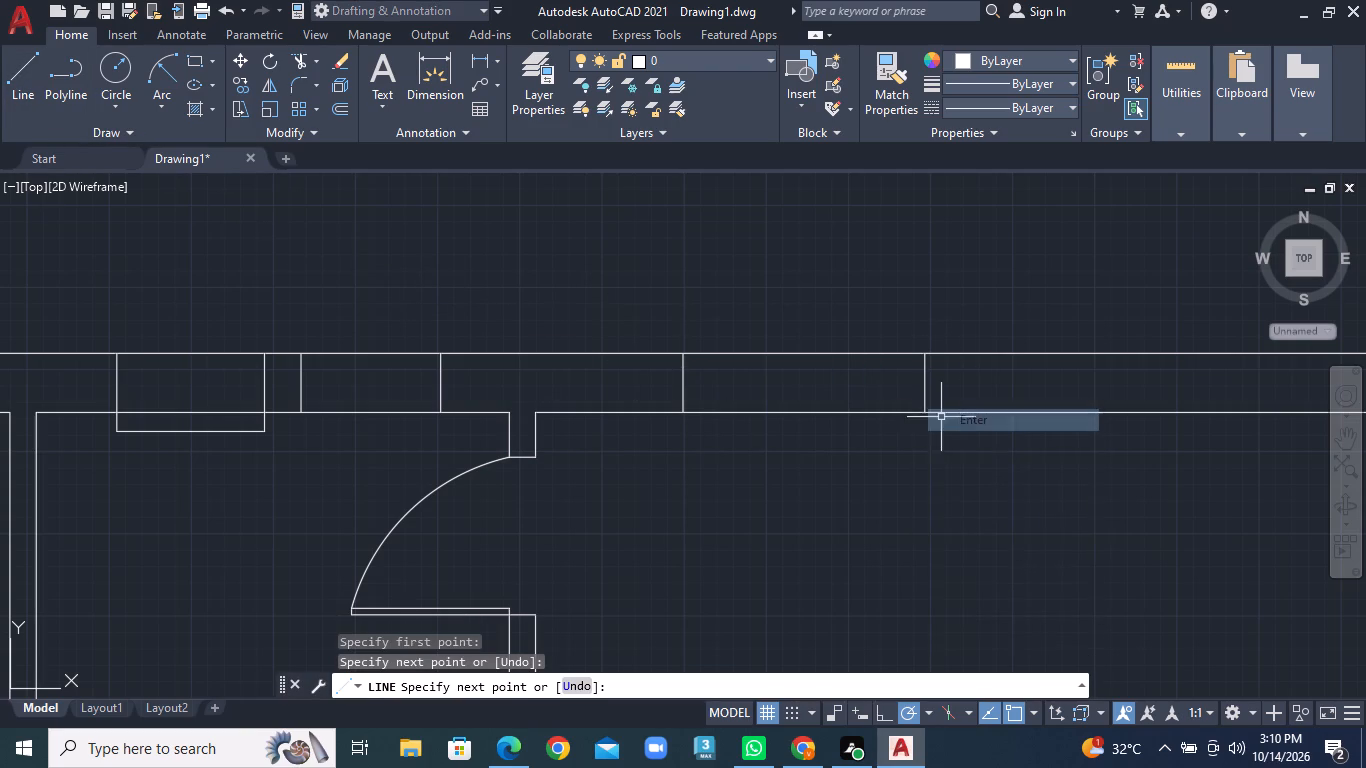
Mark an opening in the wash area's lower wall, between the lift-side wall and the door, with two lines across the wall.
scroll(968, 457, down, 3)
scroll(677, 442, up, 1)
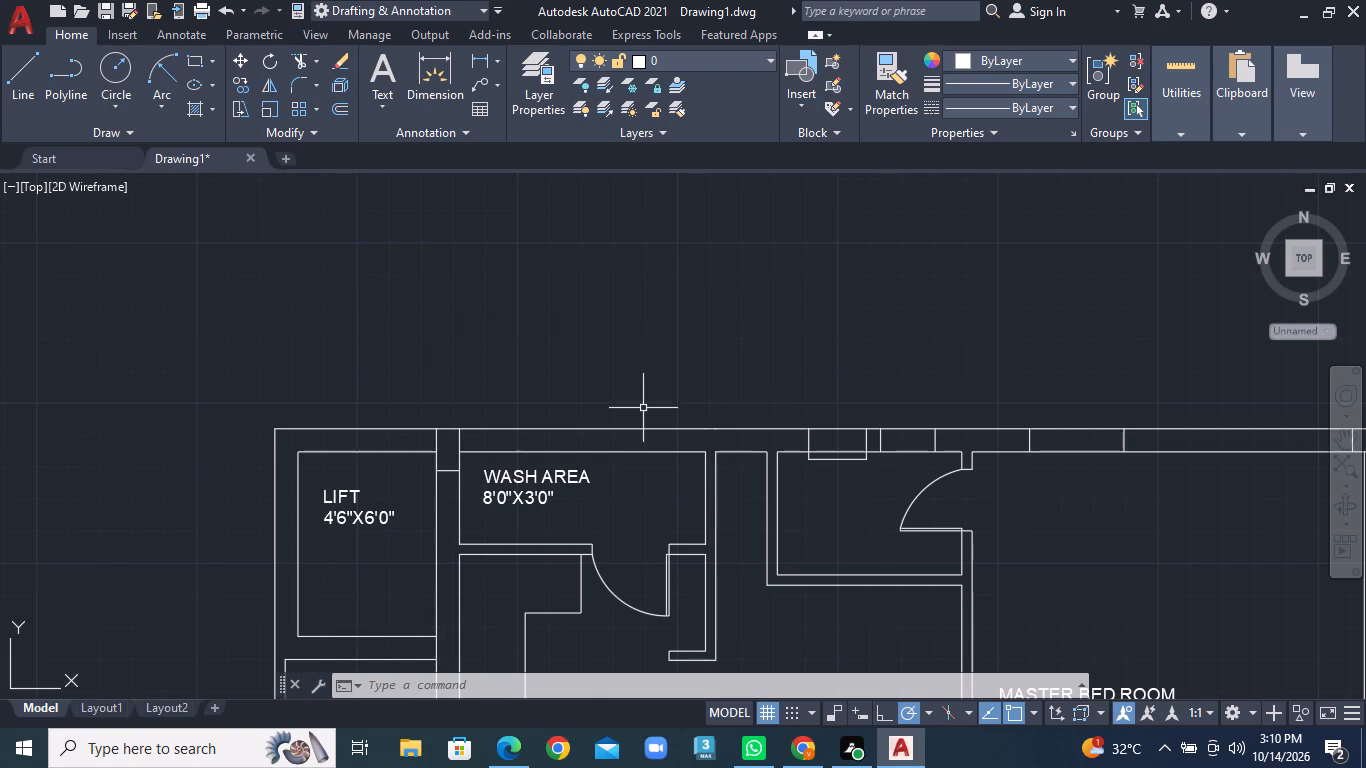
scroll(553, 580, up, 2)
click(16, 97)
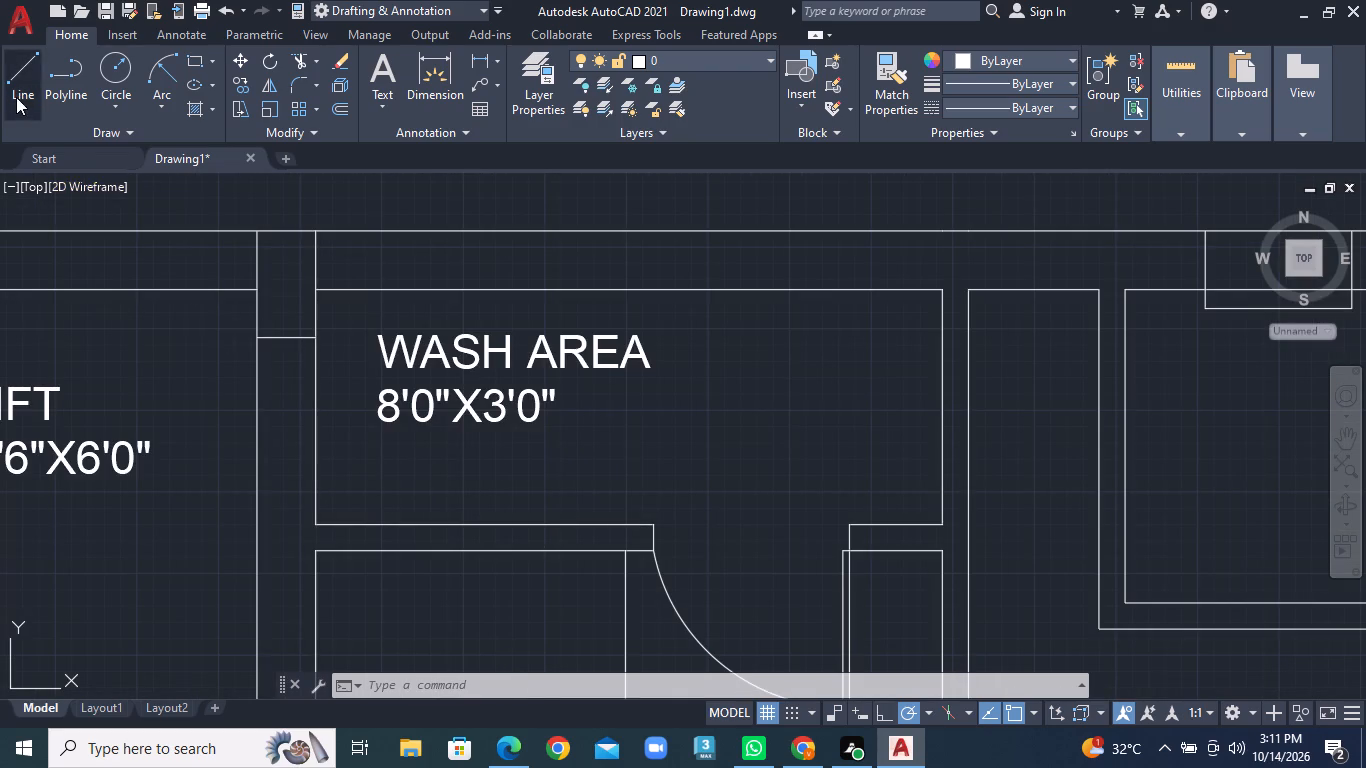
click(411, 525)
click(411, 547)
right_click(411, 547)
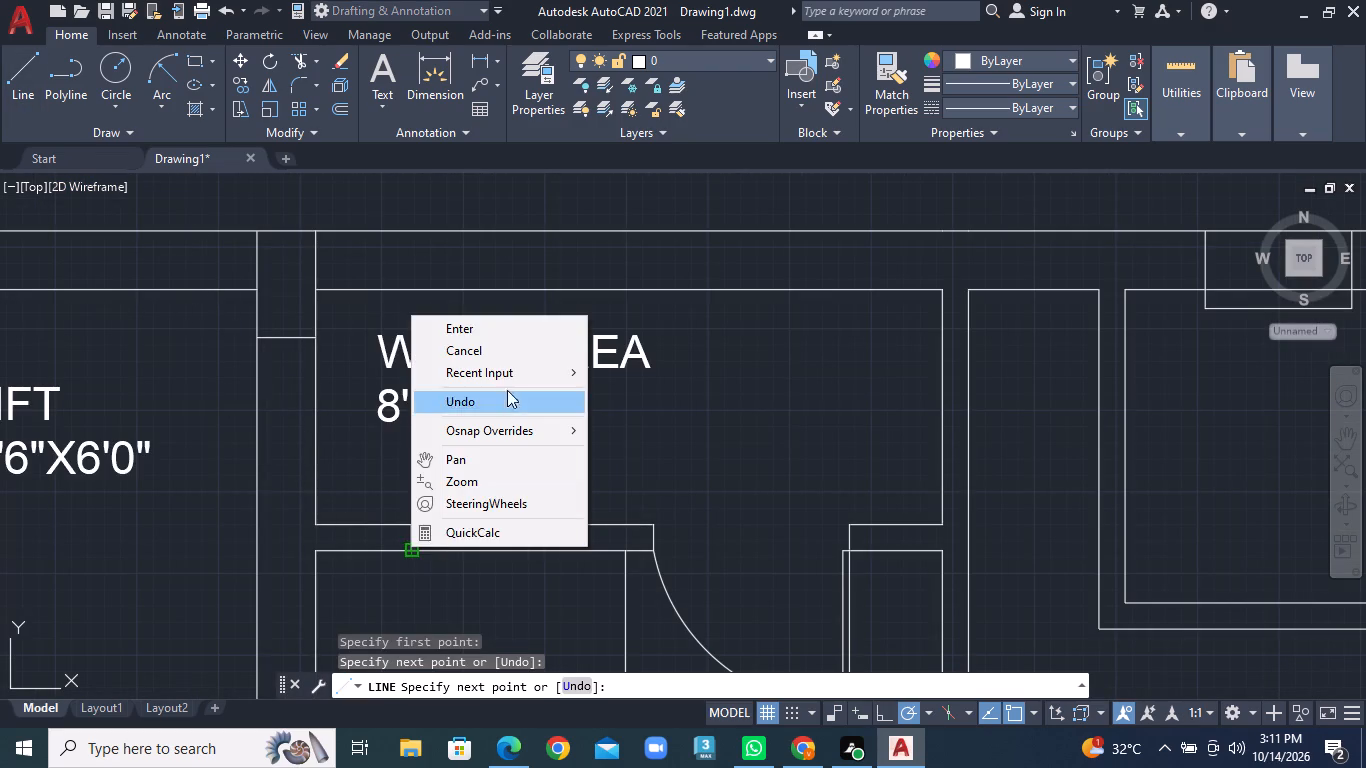
click(508, 330)
click(17, 104)
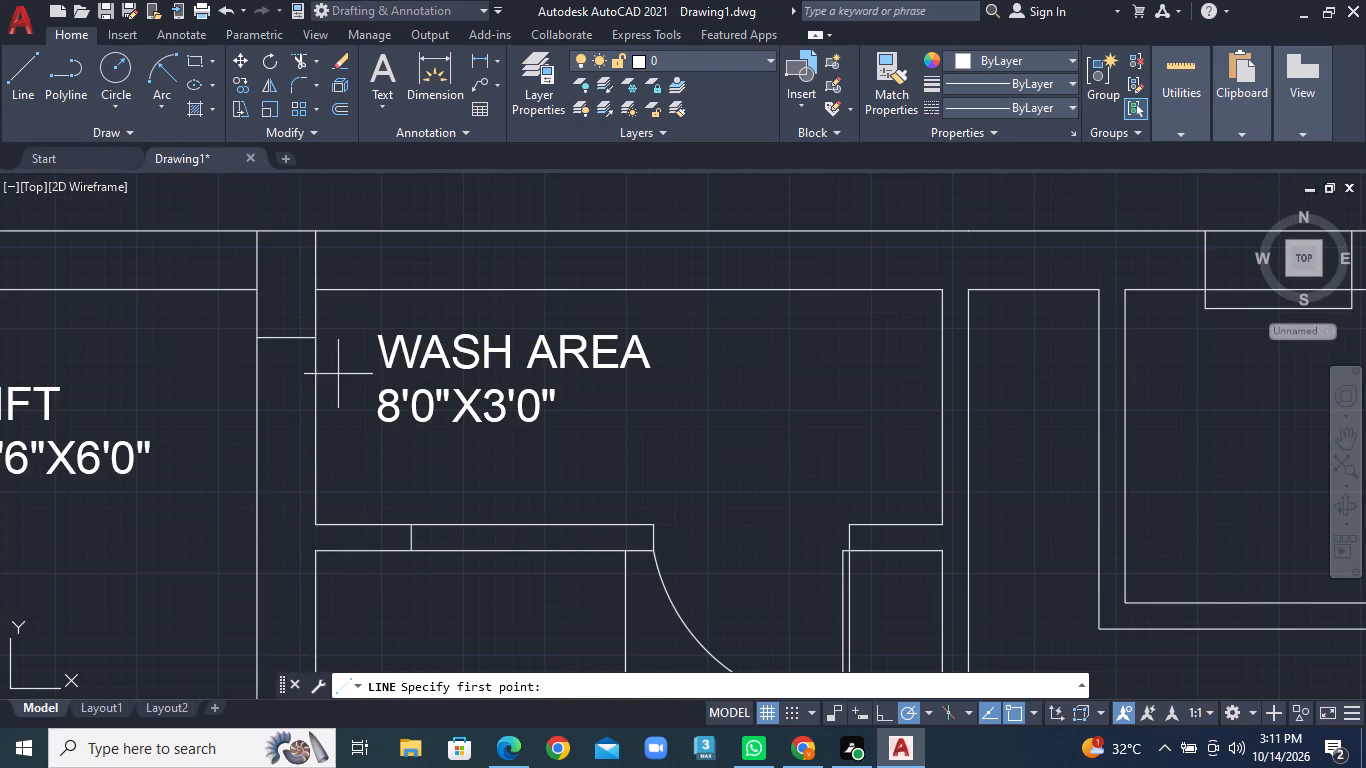
click(546, 521)
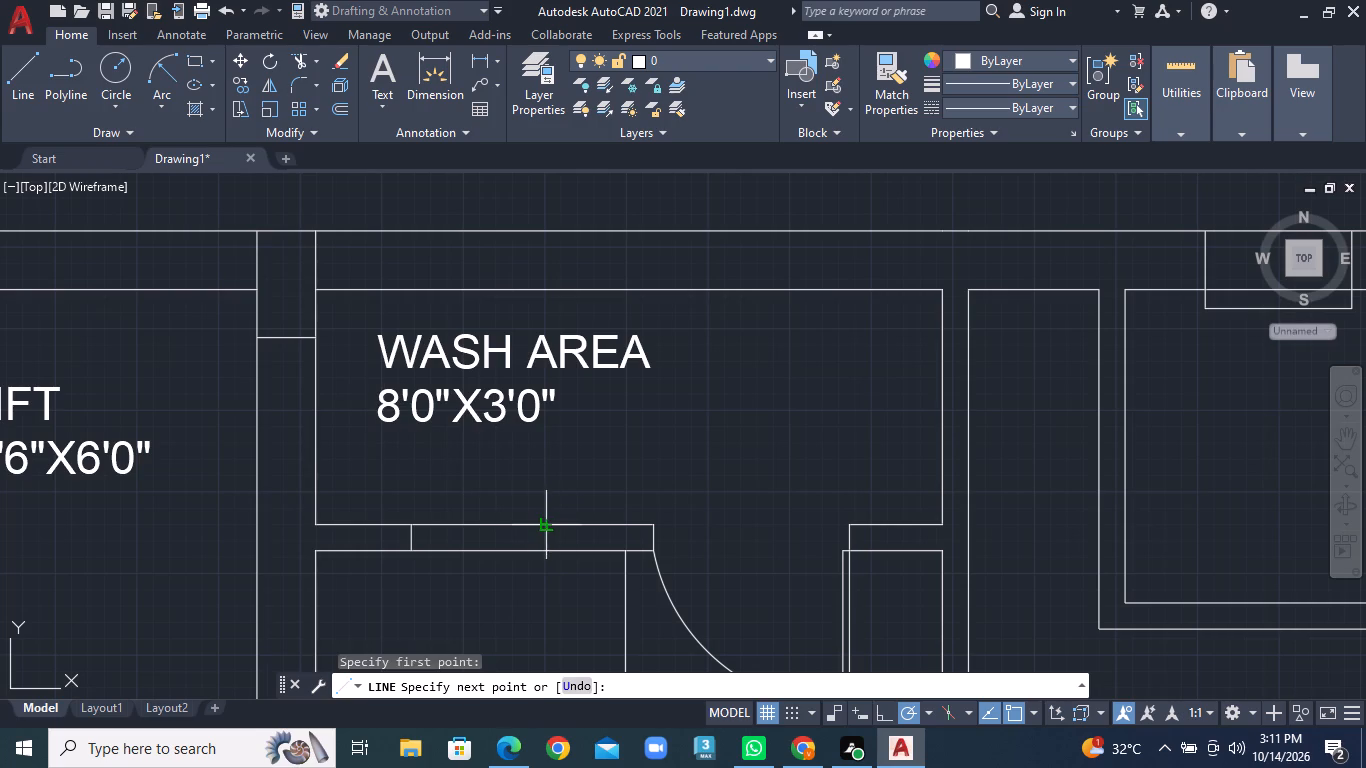
click(546, 555)
right_click(546, 555)
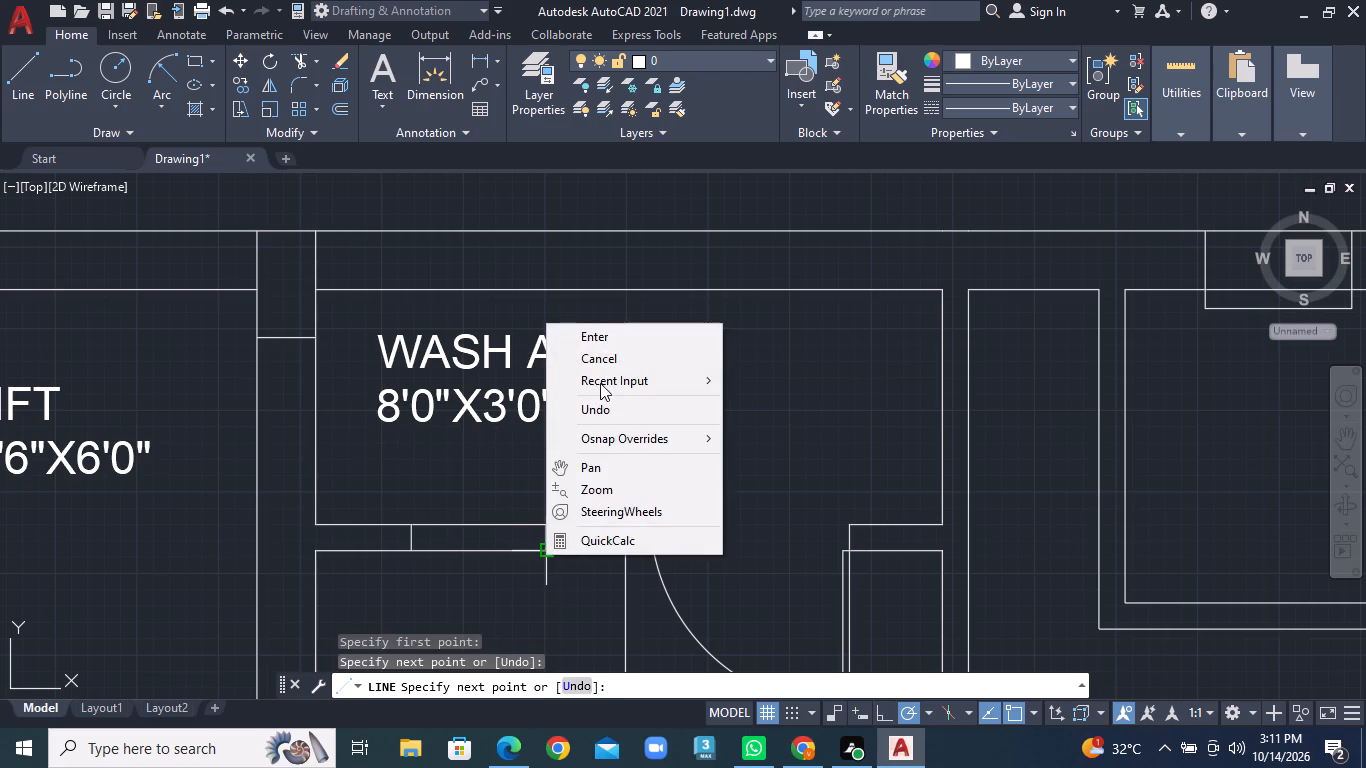
click(606, 338)
scroll(626, 374, down, 1)
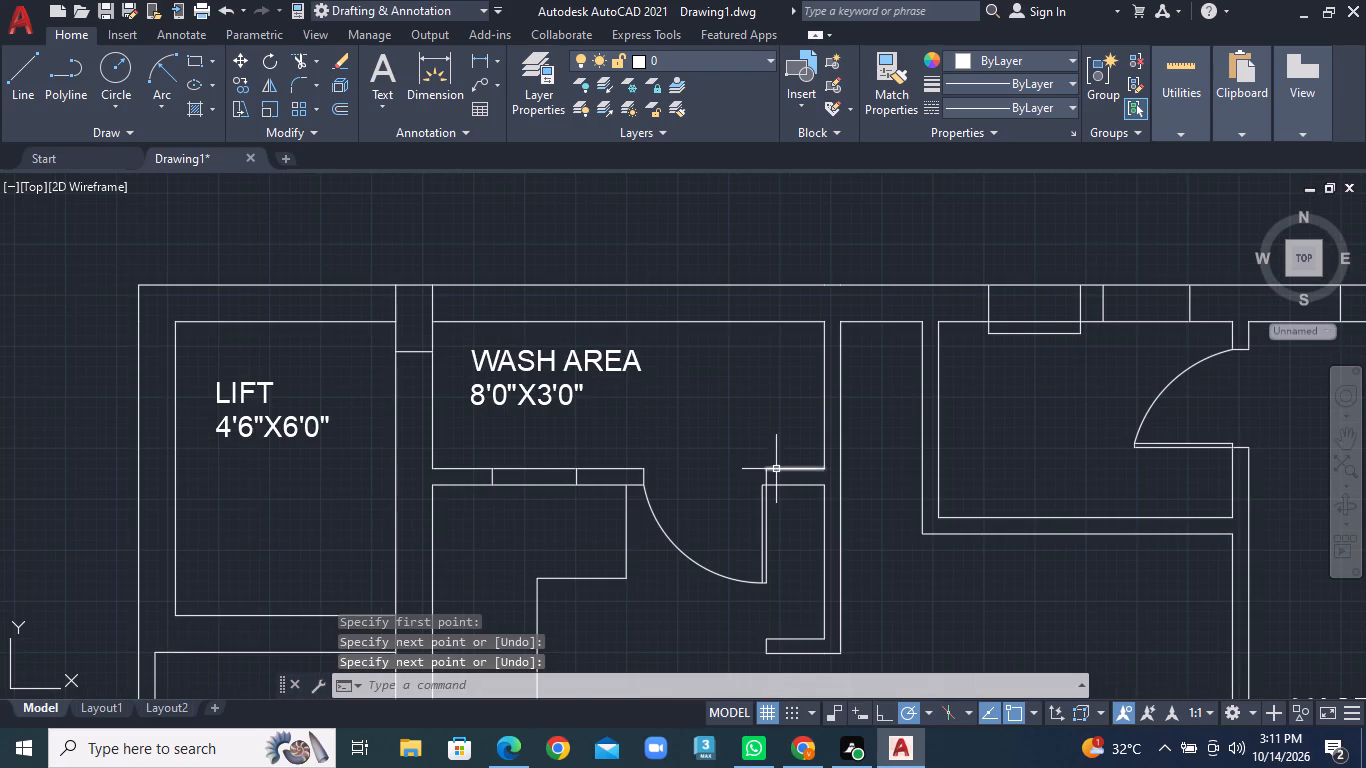
middle_drag(777, 469, 590, 414)
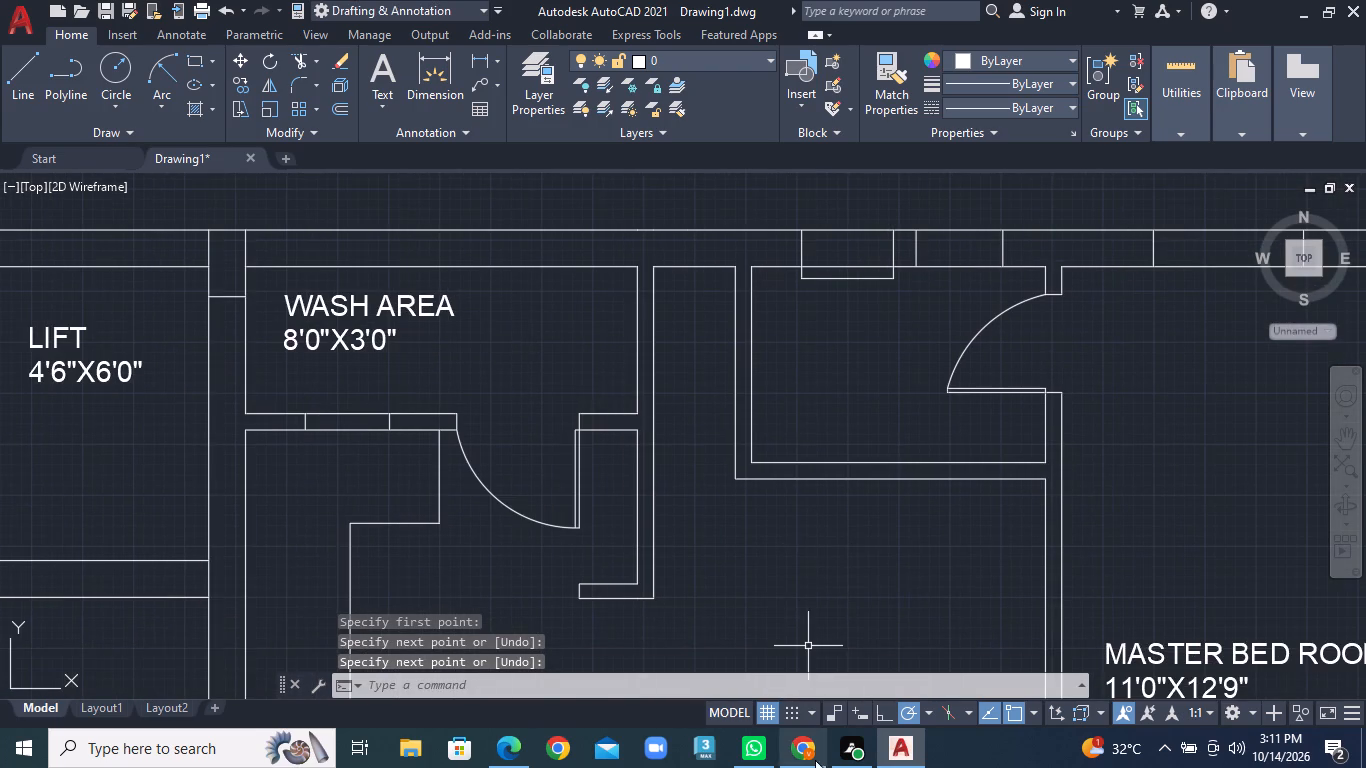
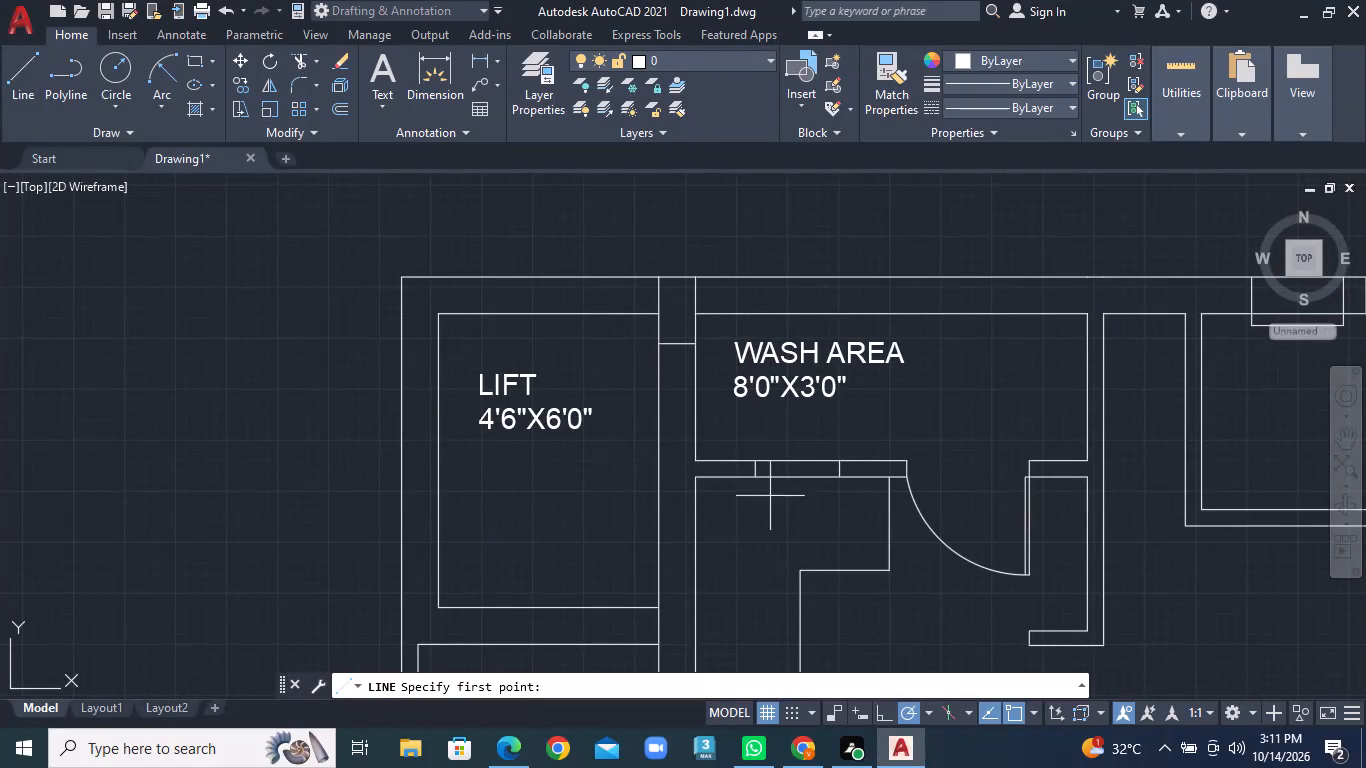
Draw a centre line along the wall between the two end lines of the opening in the wash area's lower wall.
scroll(770, 436, up, 2)
click(742, 521)
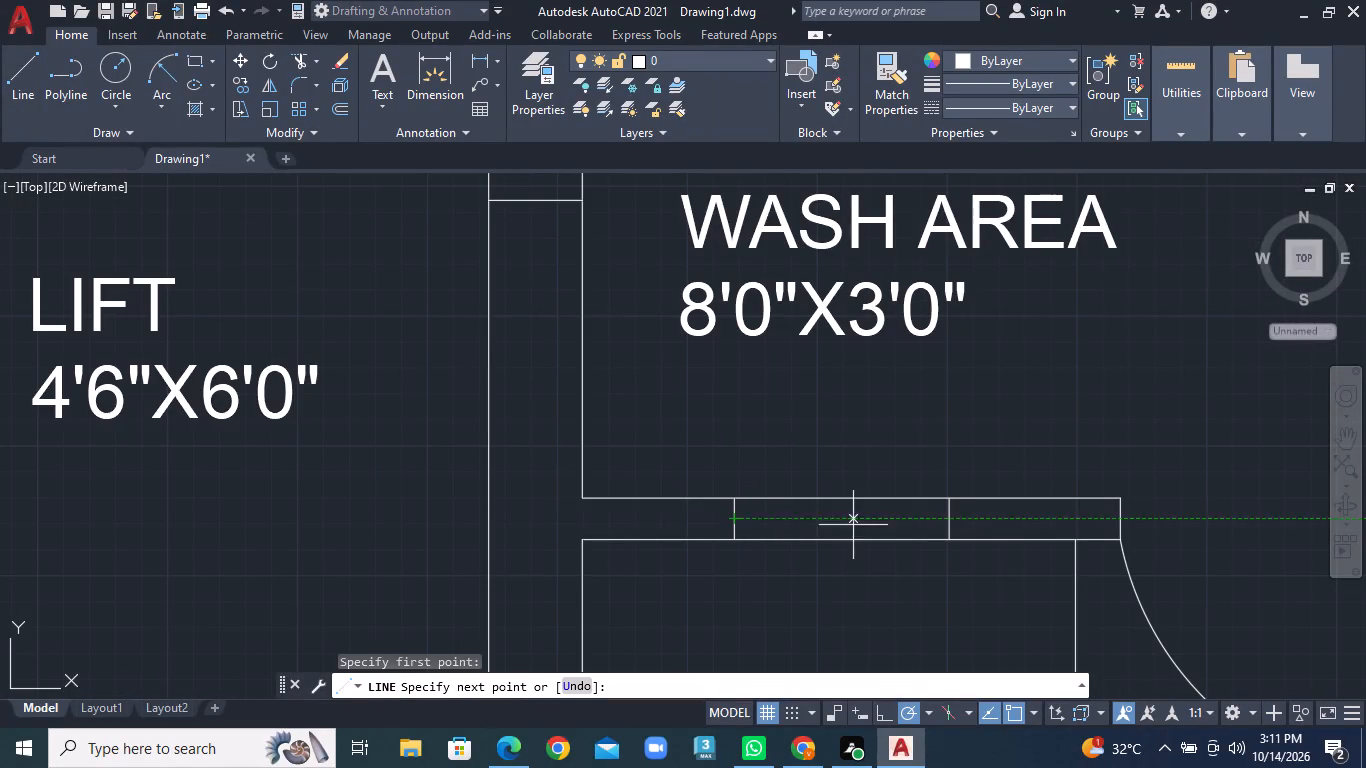
click(945, 525)
right_click(945, 525)
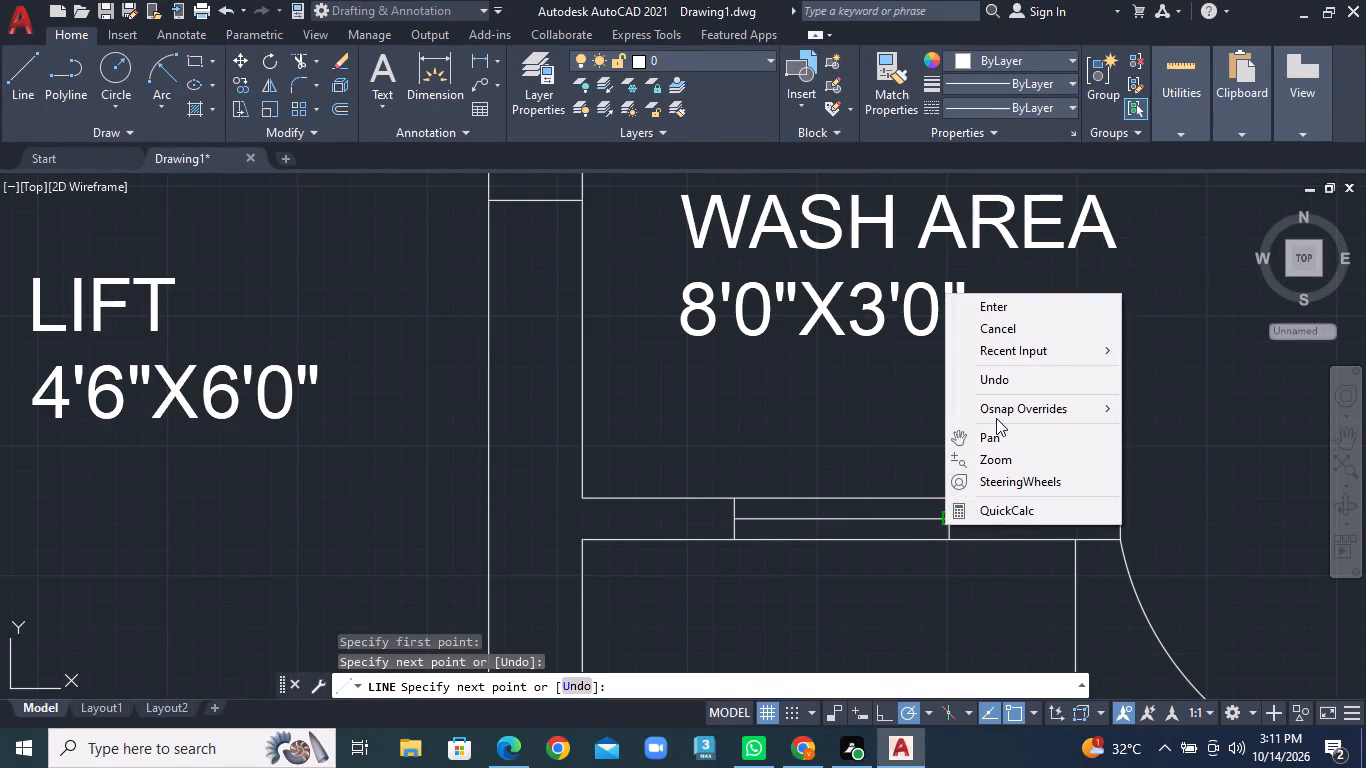
click(1009, 305)
Draw a centre line between the end lines of the opening in the outer wall above the master bedroom's small room.
scroll(1127, 344, down, 2)
middle_drag(1124, 341, 402, 375)
middle_drag(389, 376, 305, 381)
middle_click(305, 381)
click(25, 89)
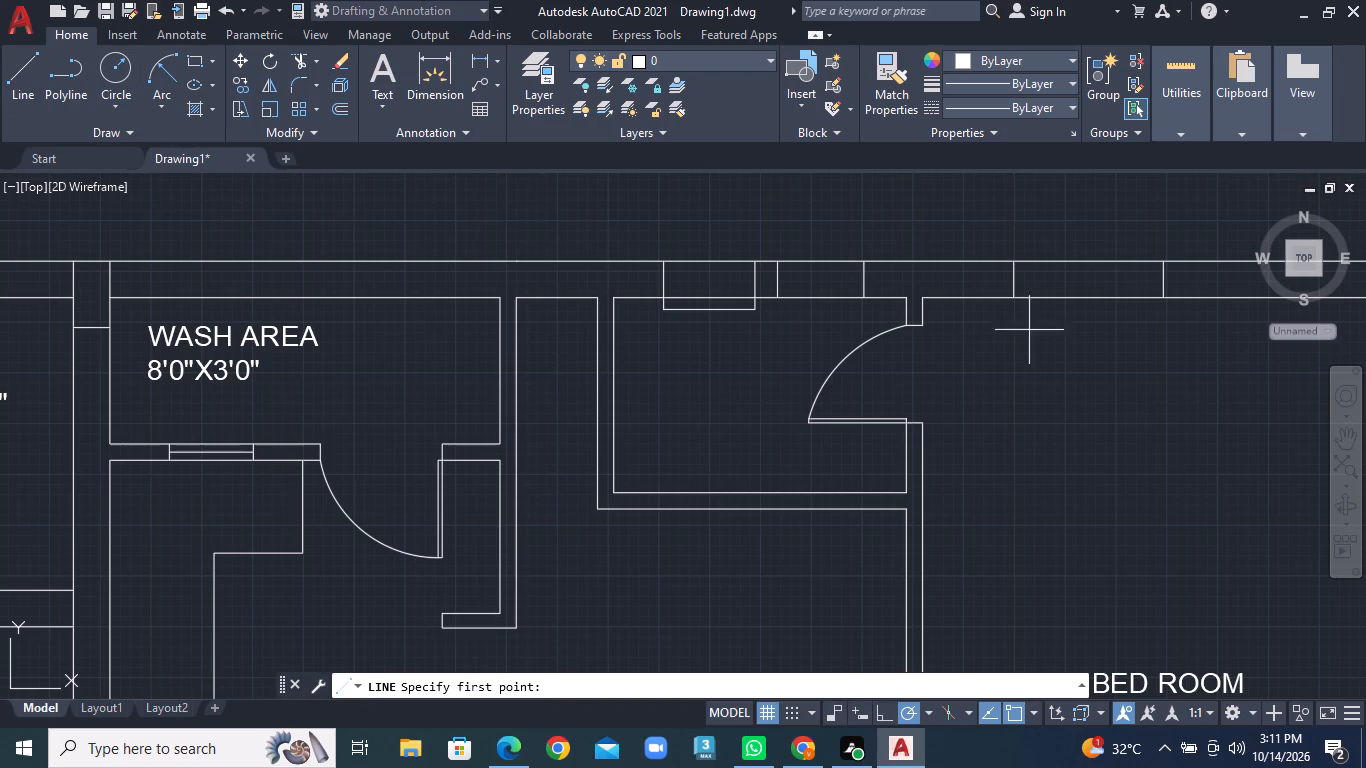
scroll(798, 271, up, 2)
click(753, 293)
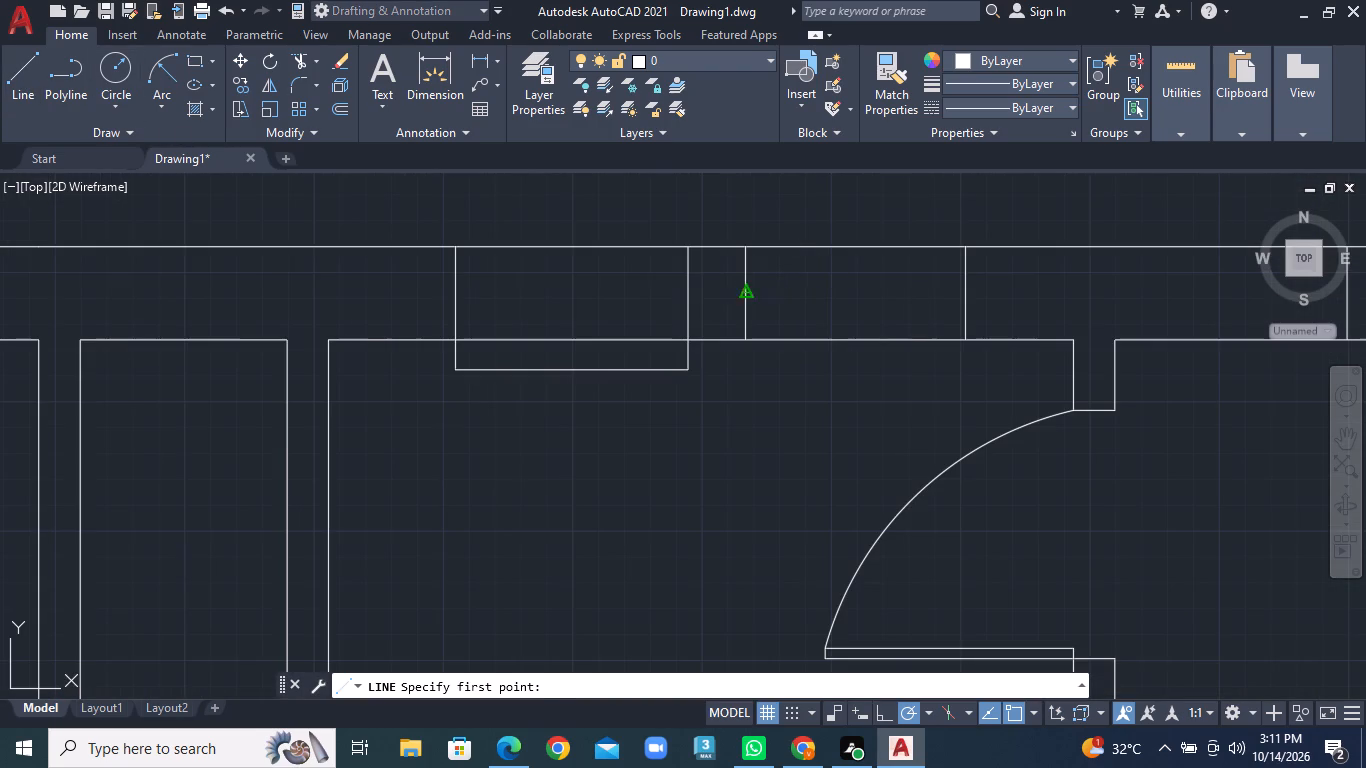
click(966, 298)
right_click(969, 297)
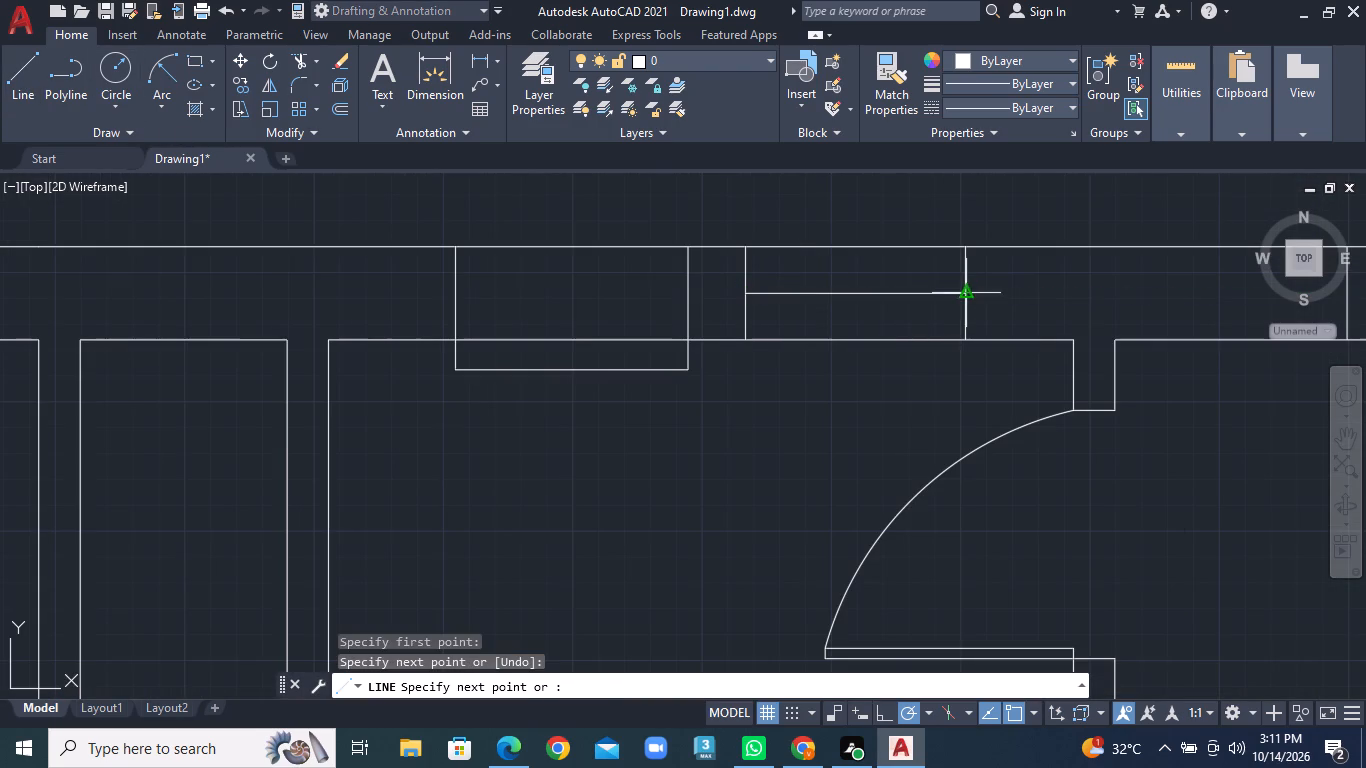
click(1020, 303)
Draw a centre line between the end lines of the opening in the master bedroom's upper outer wall, near the small room's partition.
click(35, 80)
scroll(629, 316, down, 2)
middle_drag(967, 357, 412, 373)
scroll(311, 281, up, 1)
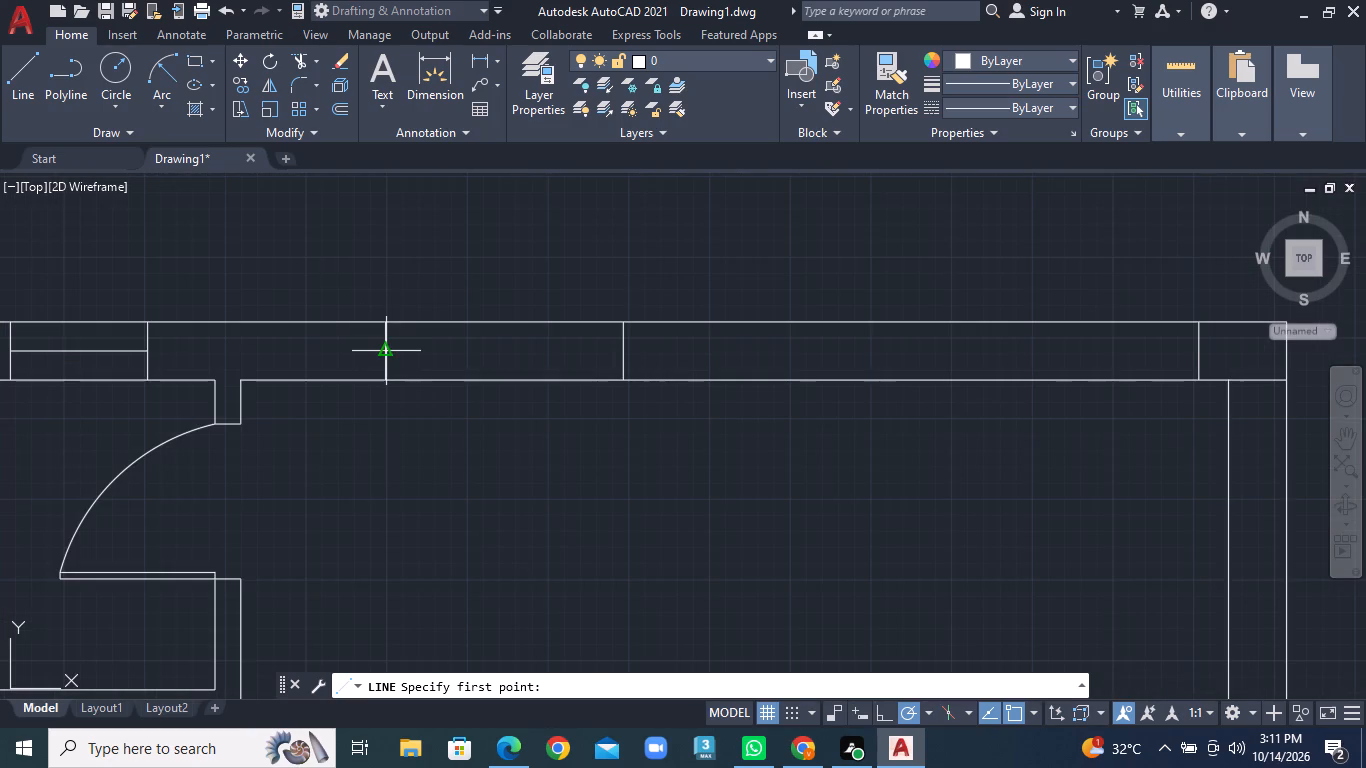
click(384, 354)
click(625, 359)
right_click(625, 359)
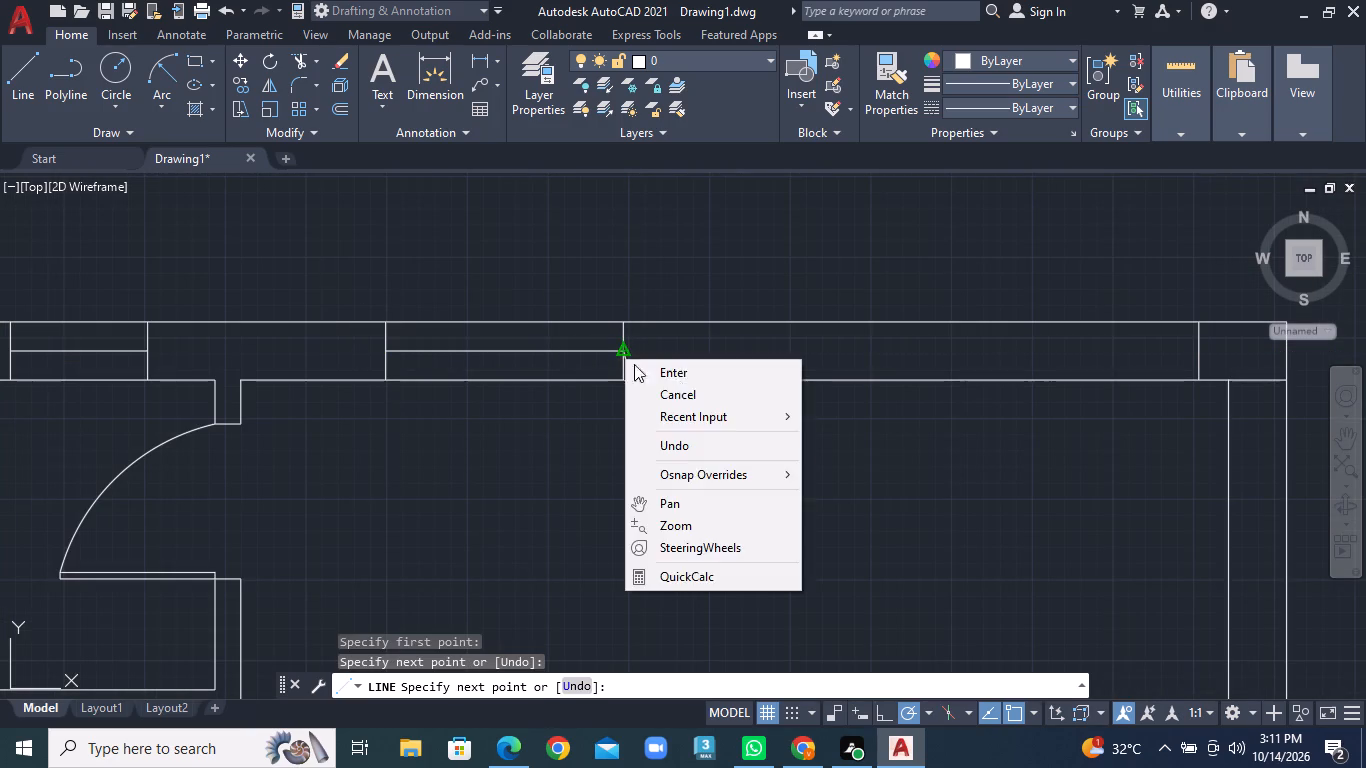
click(680, 381)
Mark an opening in the wall opposite the double doors of the small room above the hall, with two lines across the wall.
scroll(735, 439, down, 2)
middle_drag(730, 526, 801, 329)
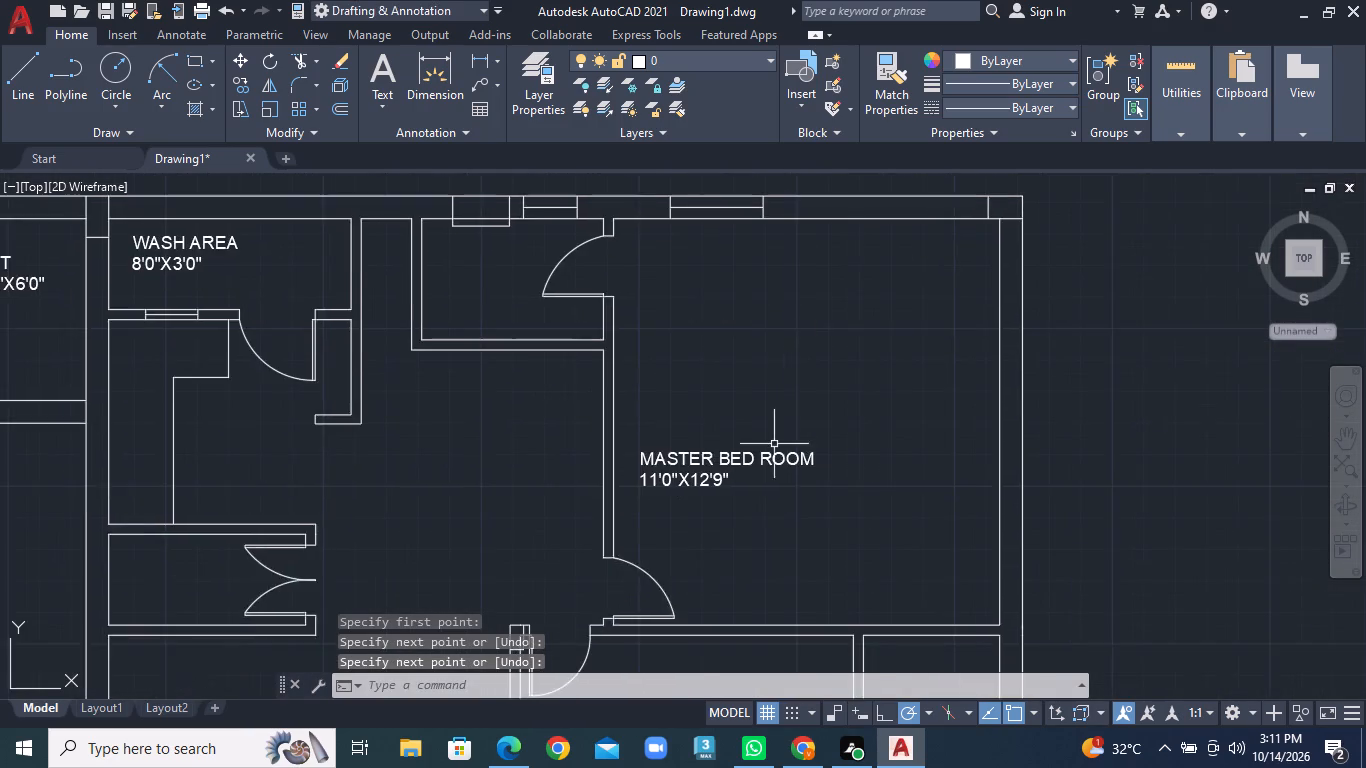
scroll(774, 444, down, 1)
click(13, 83)
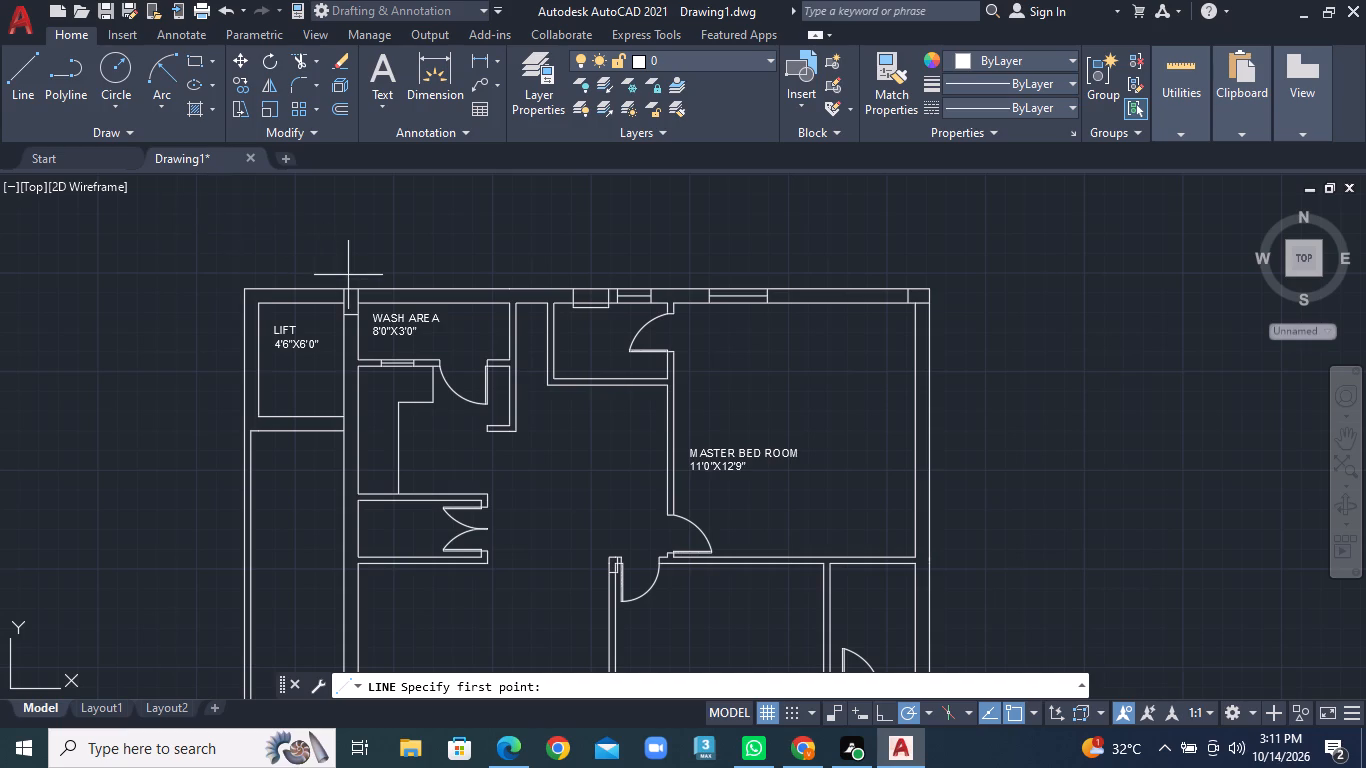
middle_drag(342, 492, 474, 274)
middle_click(474, 274)
scroll(462, 307, down, 1)
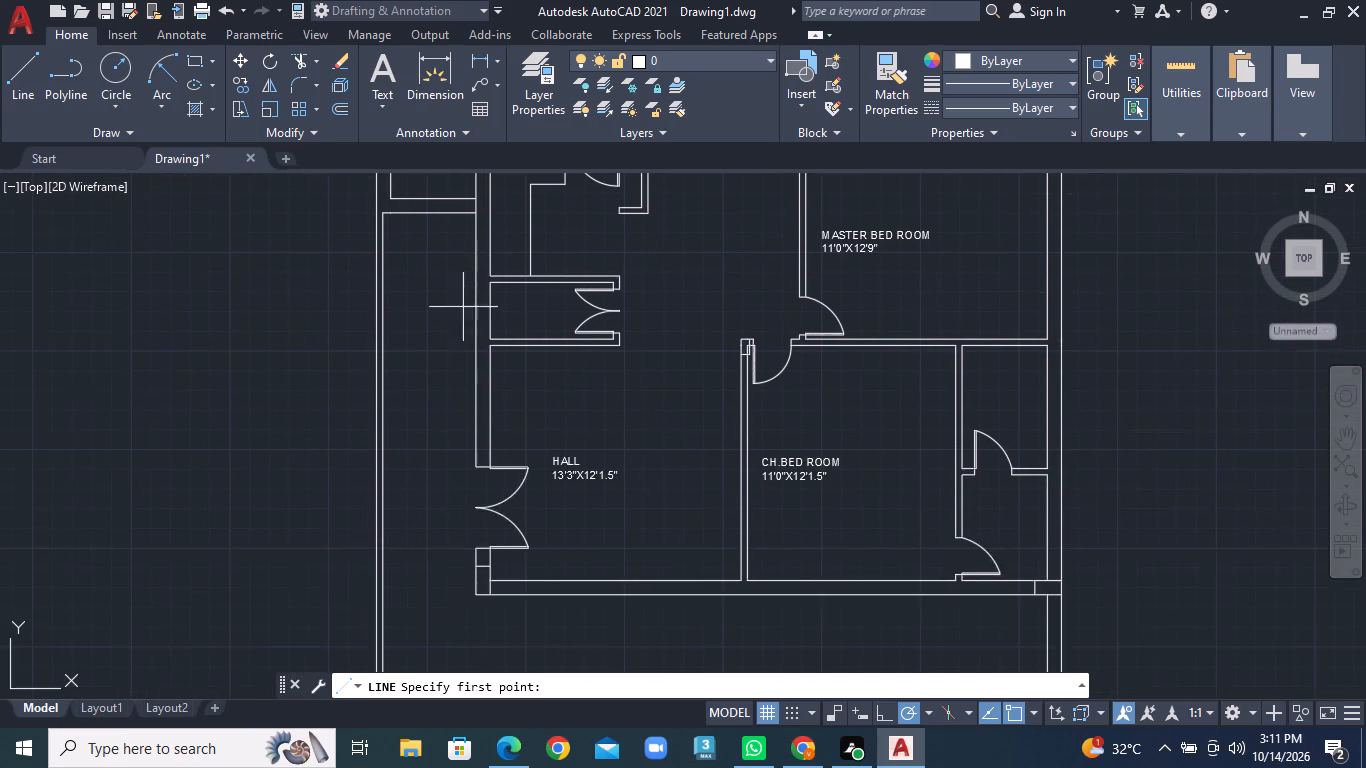
middle_drag(458, 315, 455, 390)
scroll(479, 385, up, 1)
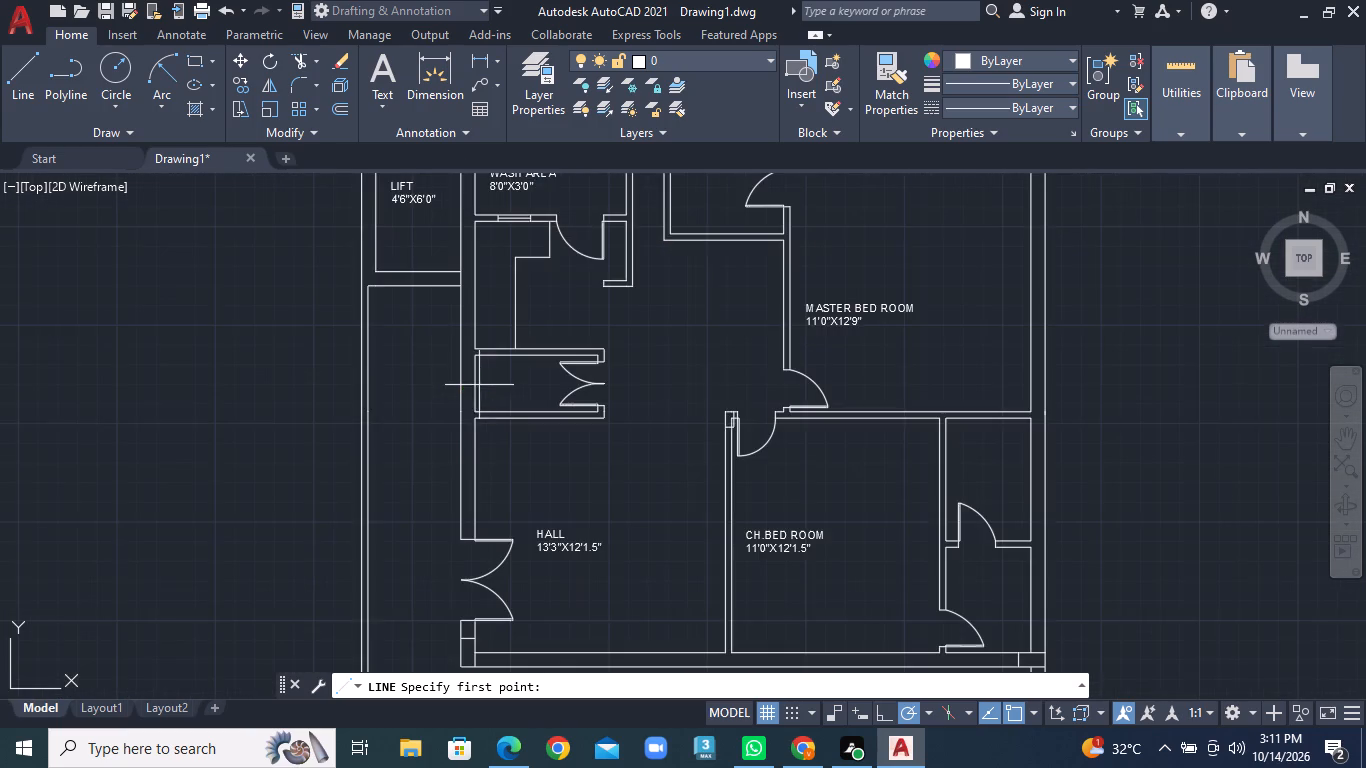
scroll(492, 398, up, 2)
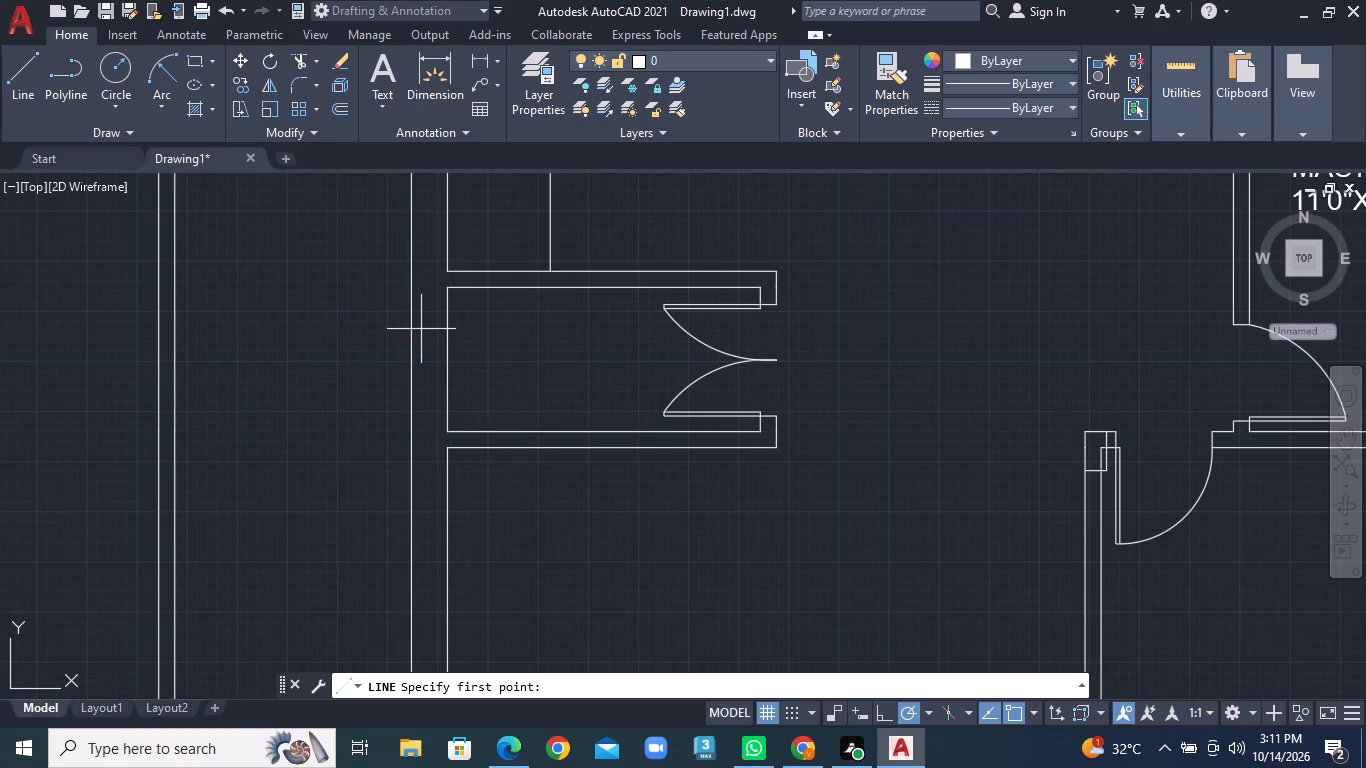
click(414, 323)
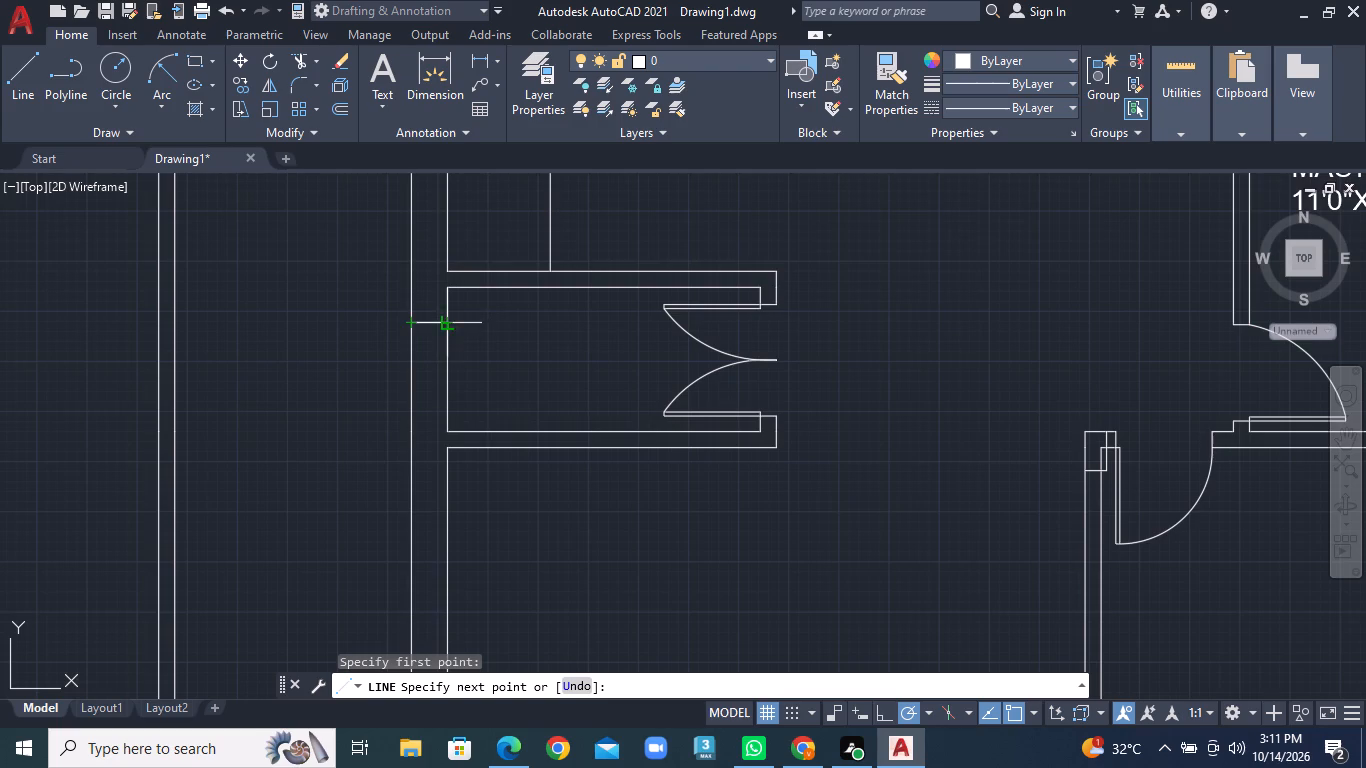
click(453, 321)
scroll(453, 321, up, 1)
right_click(453, 321)
click(482, 327)
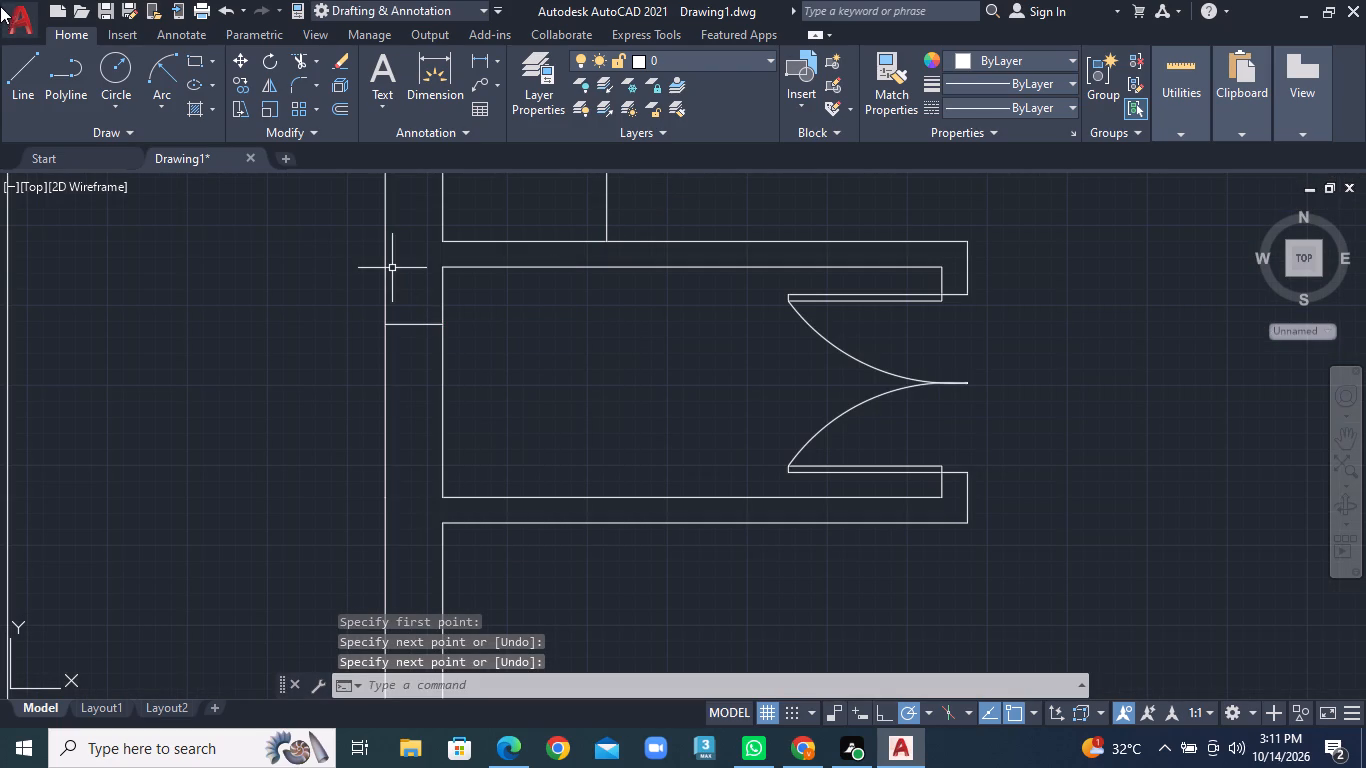
click(25, 81)
click(384, 437)
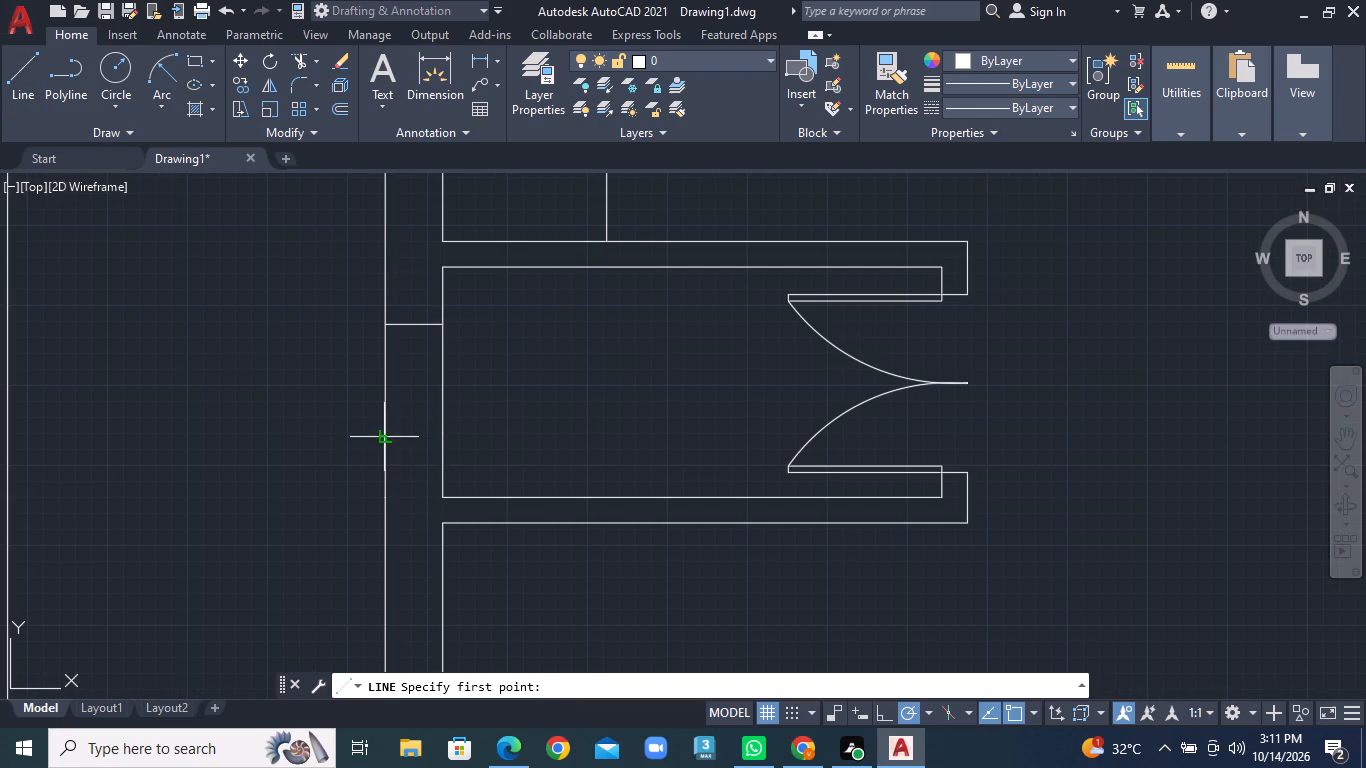
click(436, 438)
right_click(436, 438)
click(469, 443)
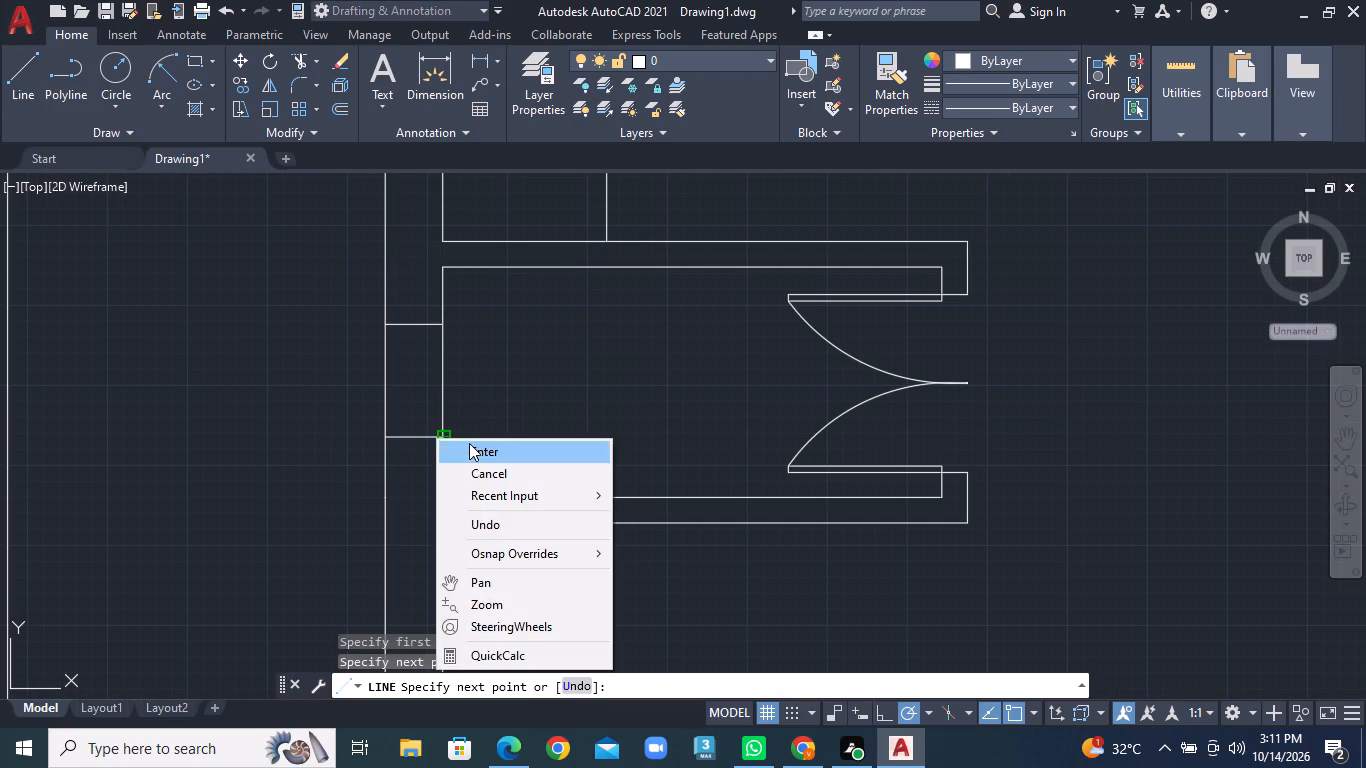
Draw a centre line joining the midpoints of the two end lines of the opening in the small double-door room's wall.
scroll(538, 454, down, 3)
click(26, 86)
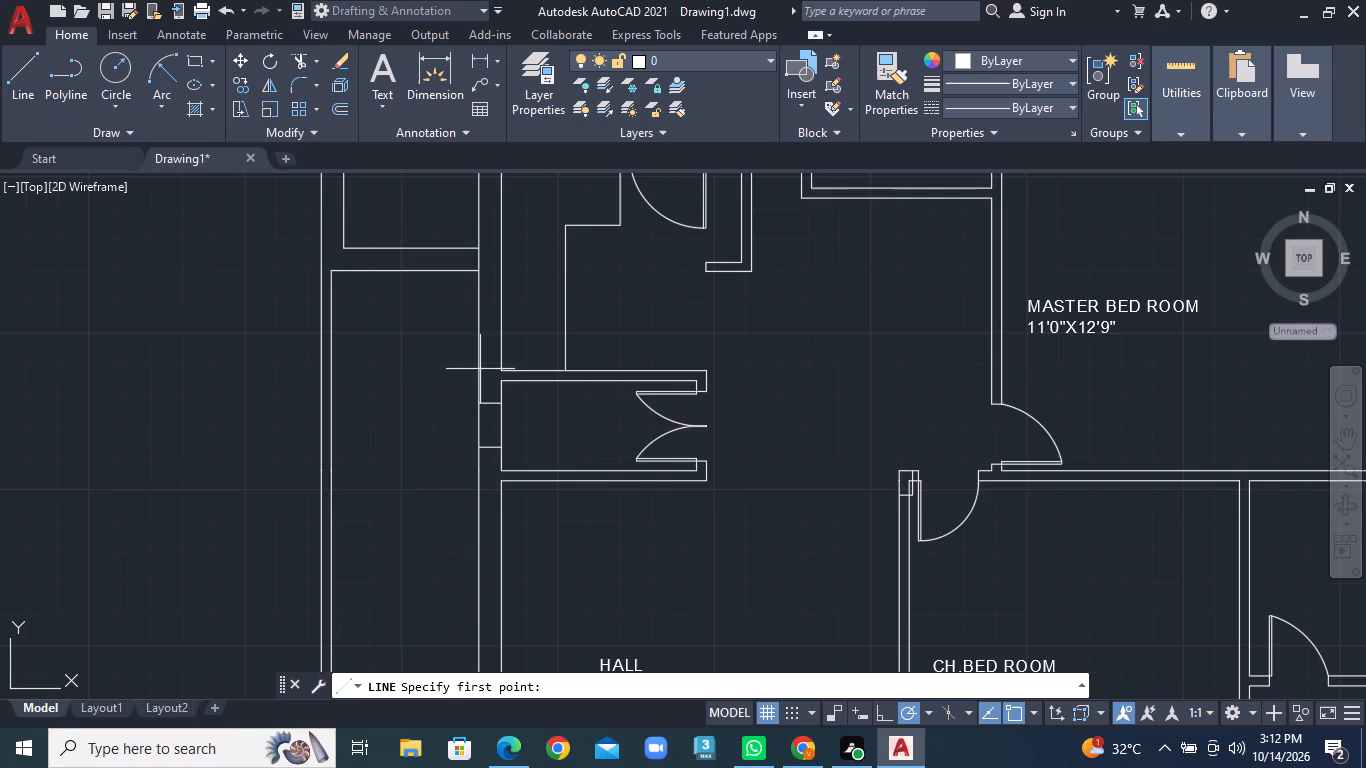
scroll(573, 509, up, 2)
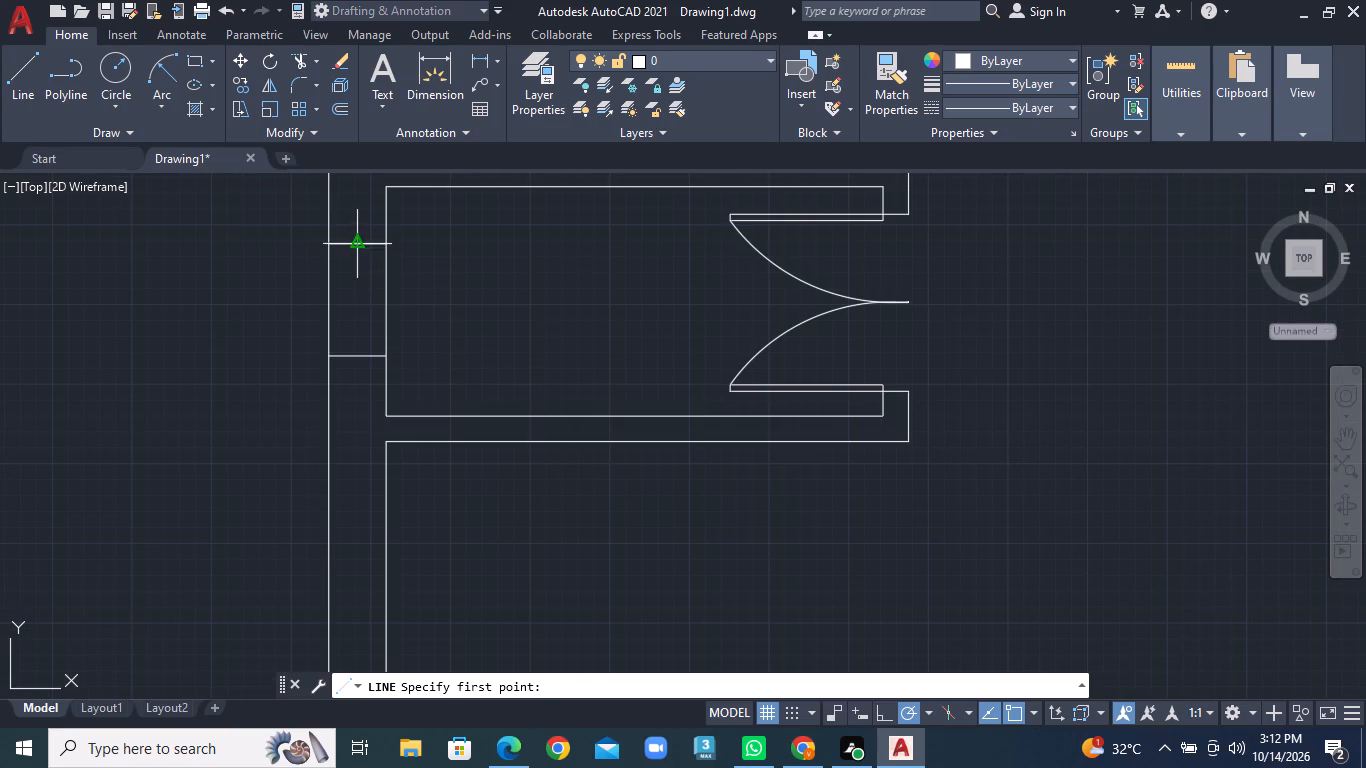
click(358, 248)
click(364, 350)
right_click(364, 350)
click(393, 358)
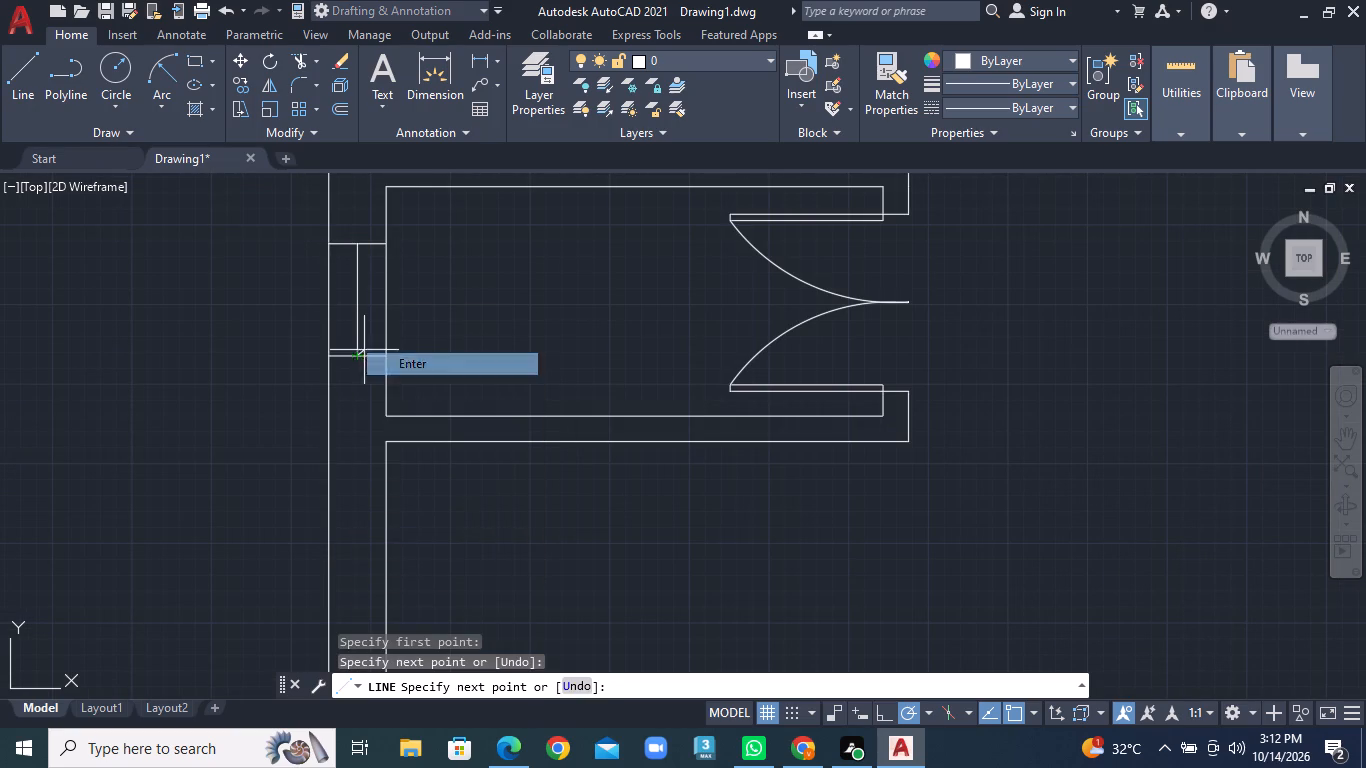
Mark an opening in the hall's entrance wall, just above the double entrance door, with two lines across the wall thickness.
double_click(23, 96)
scroll(655, 436, down, 1)
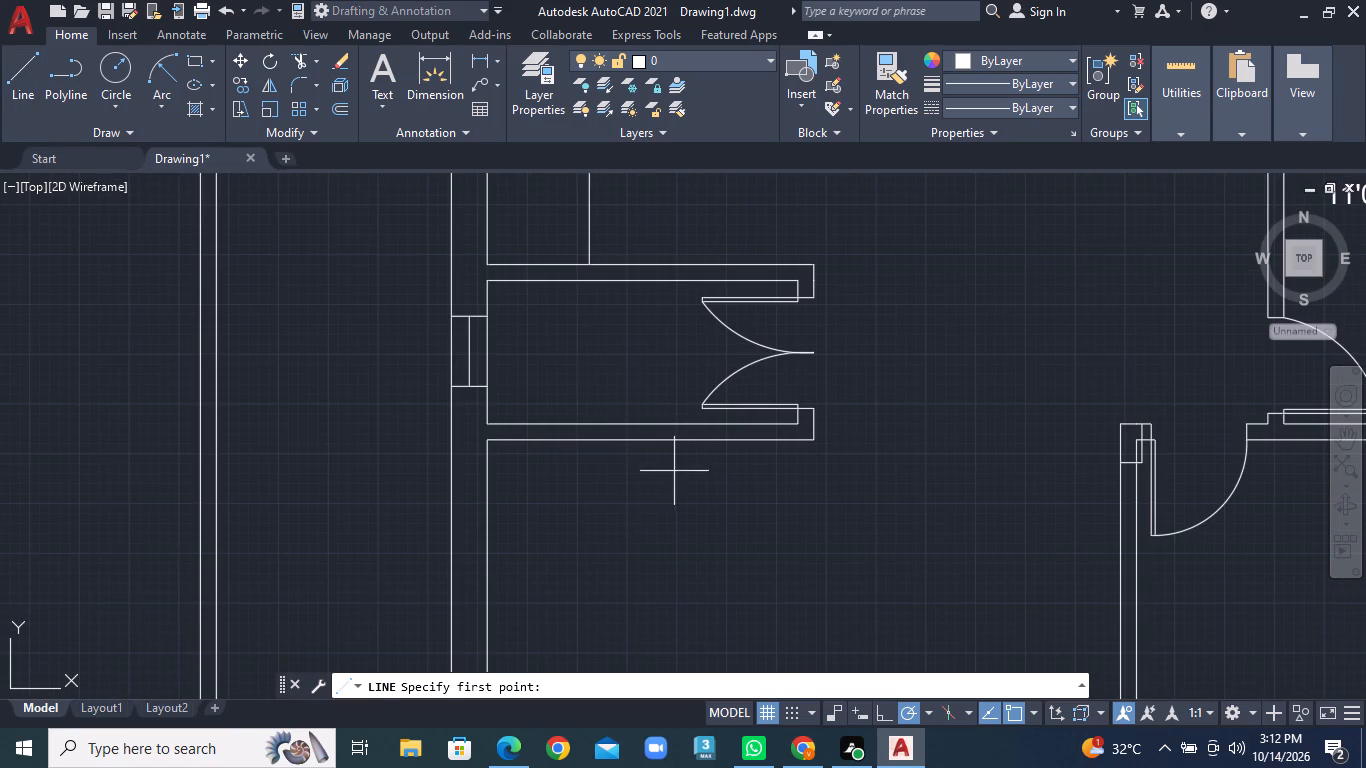
scroll(675, 471, down, 1)
middle_drag(656, 511, 684, 383)
middle_drag(685, 372, 688, 347)
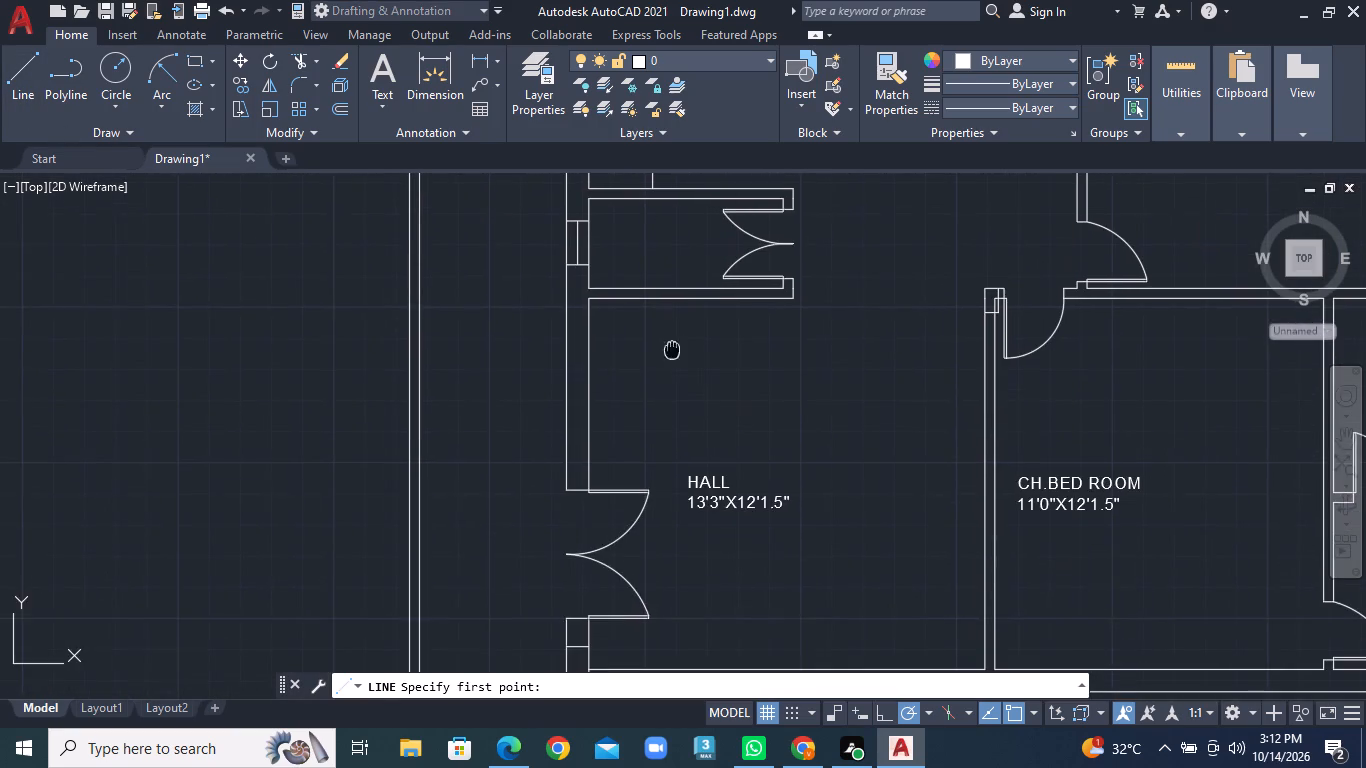
scroll(569, 387, up, 2)
click(30, 86)
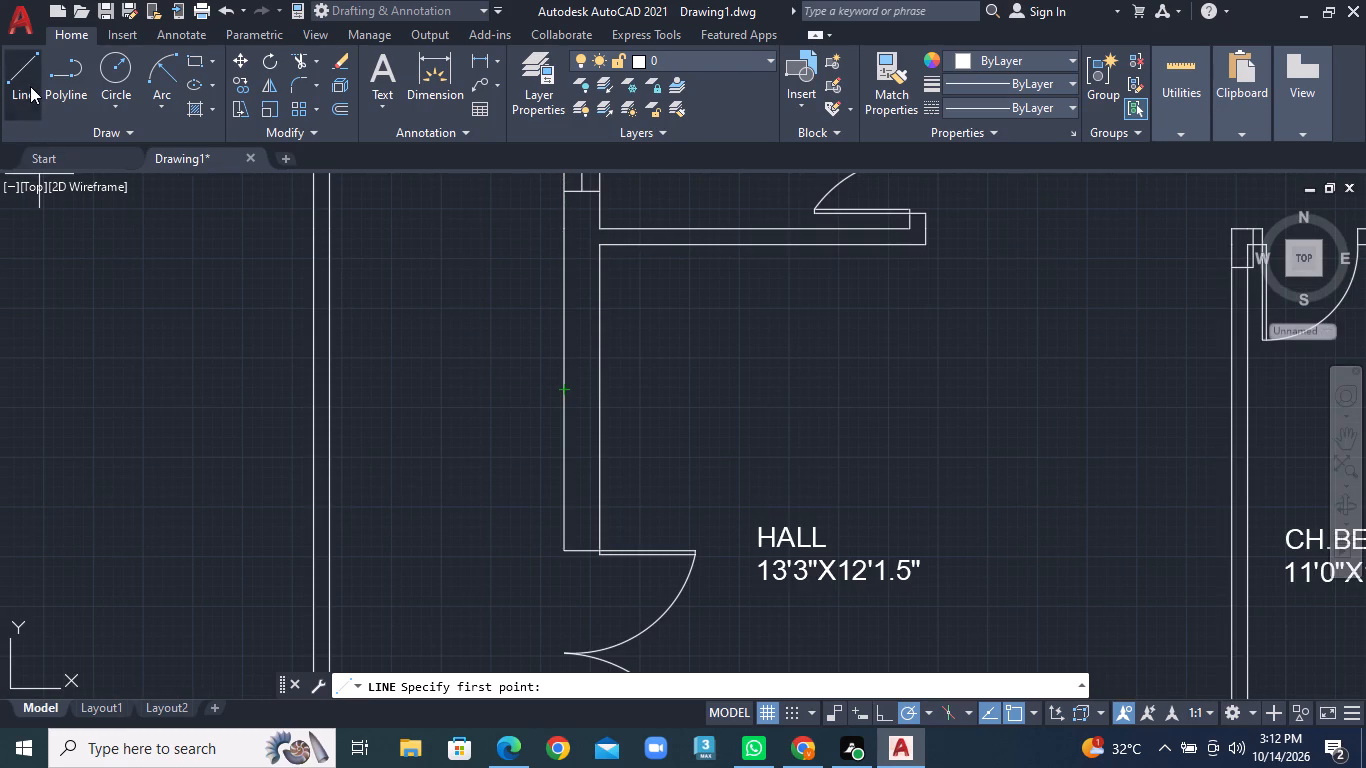
scroll(555, 532, up, 1)
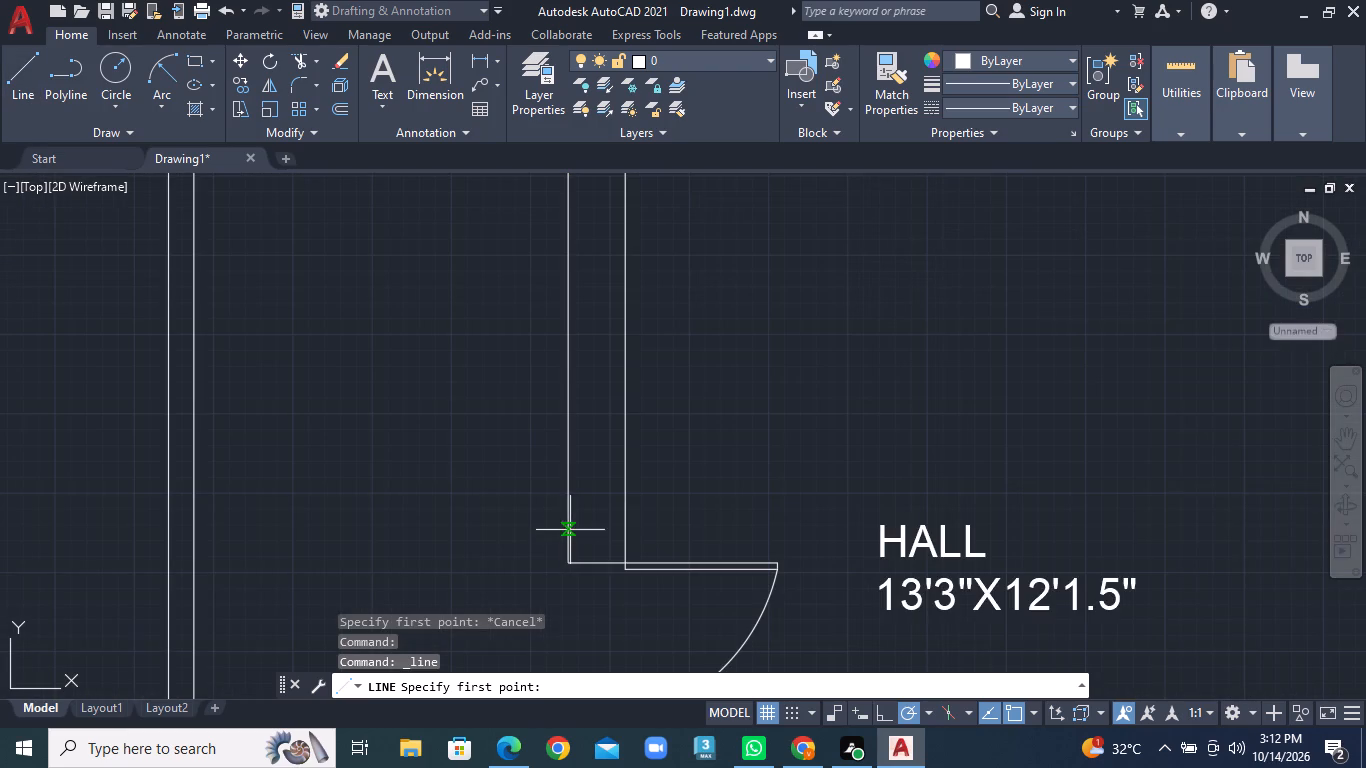
click(570, 534)
click(624, 535)
right_click(624, 535)
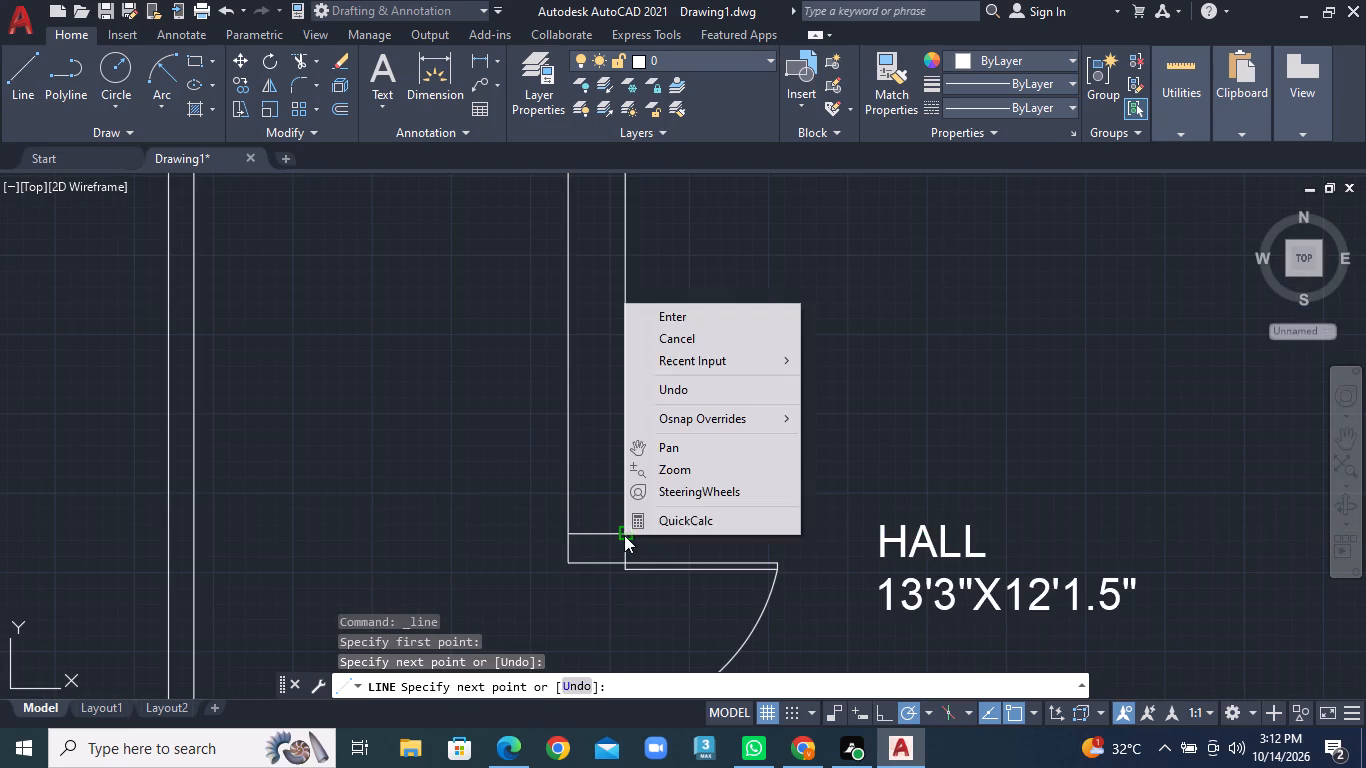
click(675, 309)
click(20, 63)
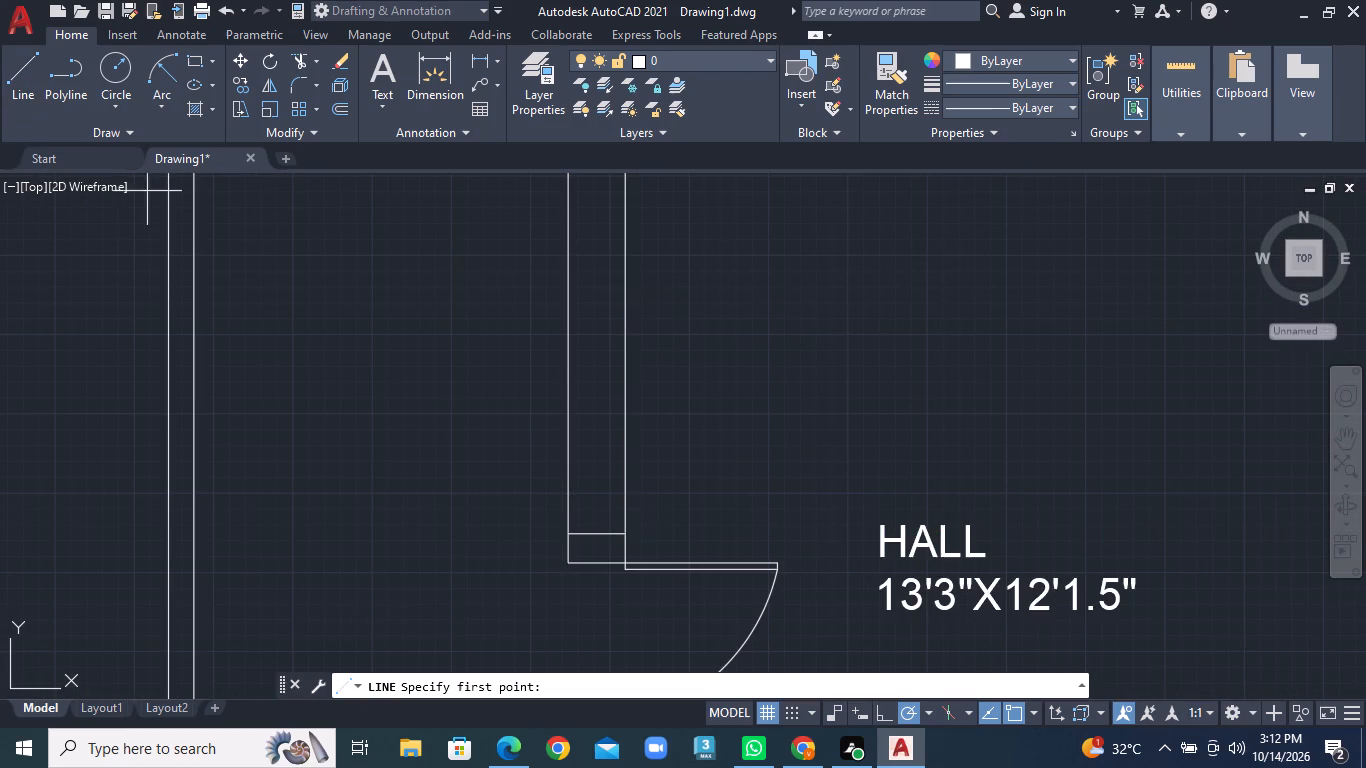
click(571, 385)
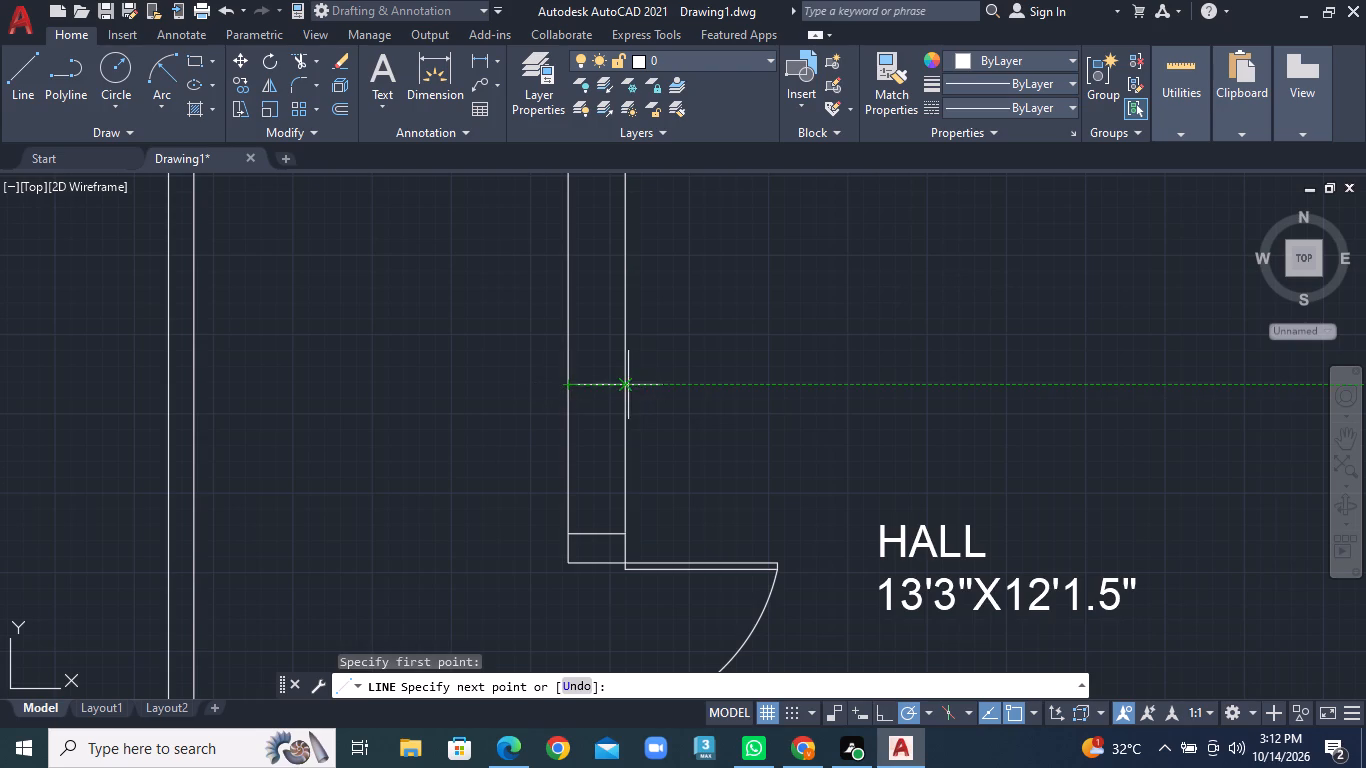
click(620, 385)
right_click(620, 385)
click(672, 402)
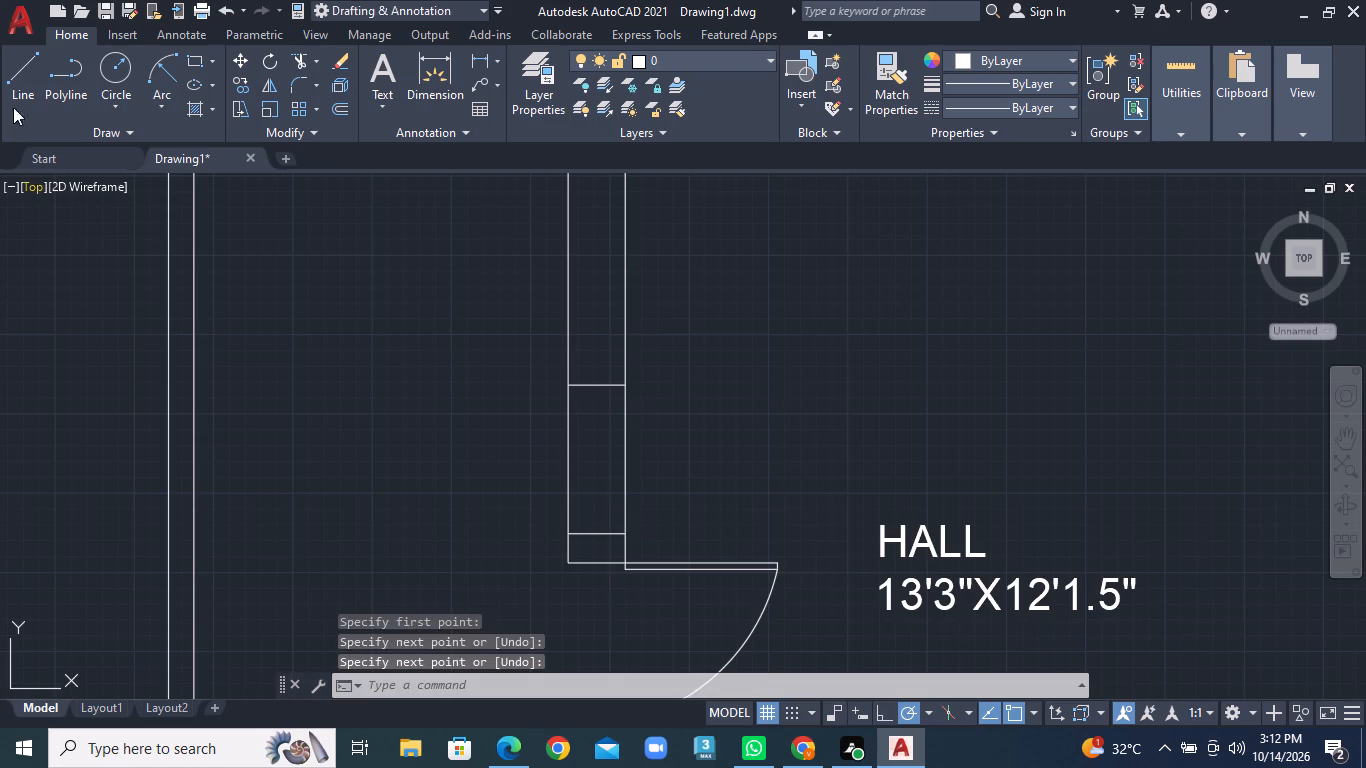
Draw a centre line joining the midpoints of the two end lines of the opening above the hall's entrance door.
click(30, 91)
click(602, 531)
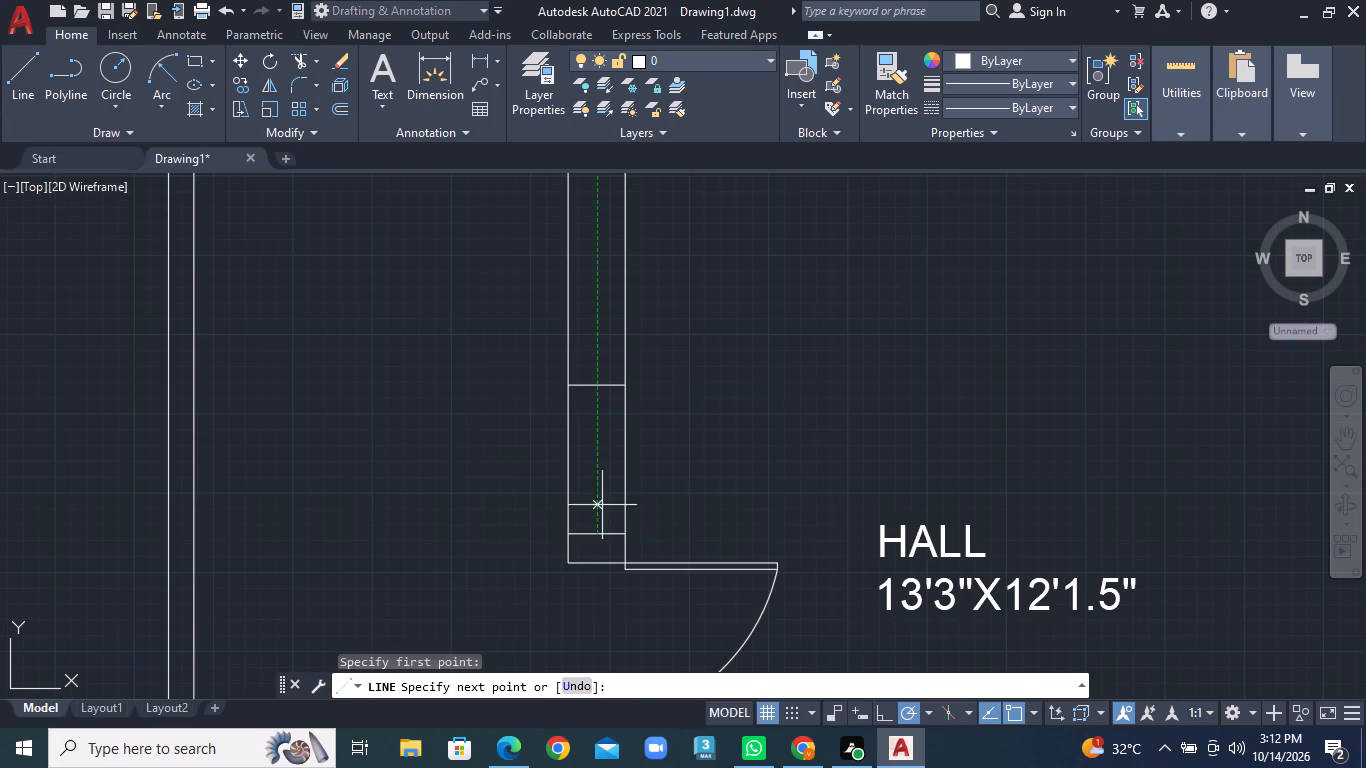
click(587, 386)
right_click(587, 386)
click(622, 389)
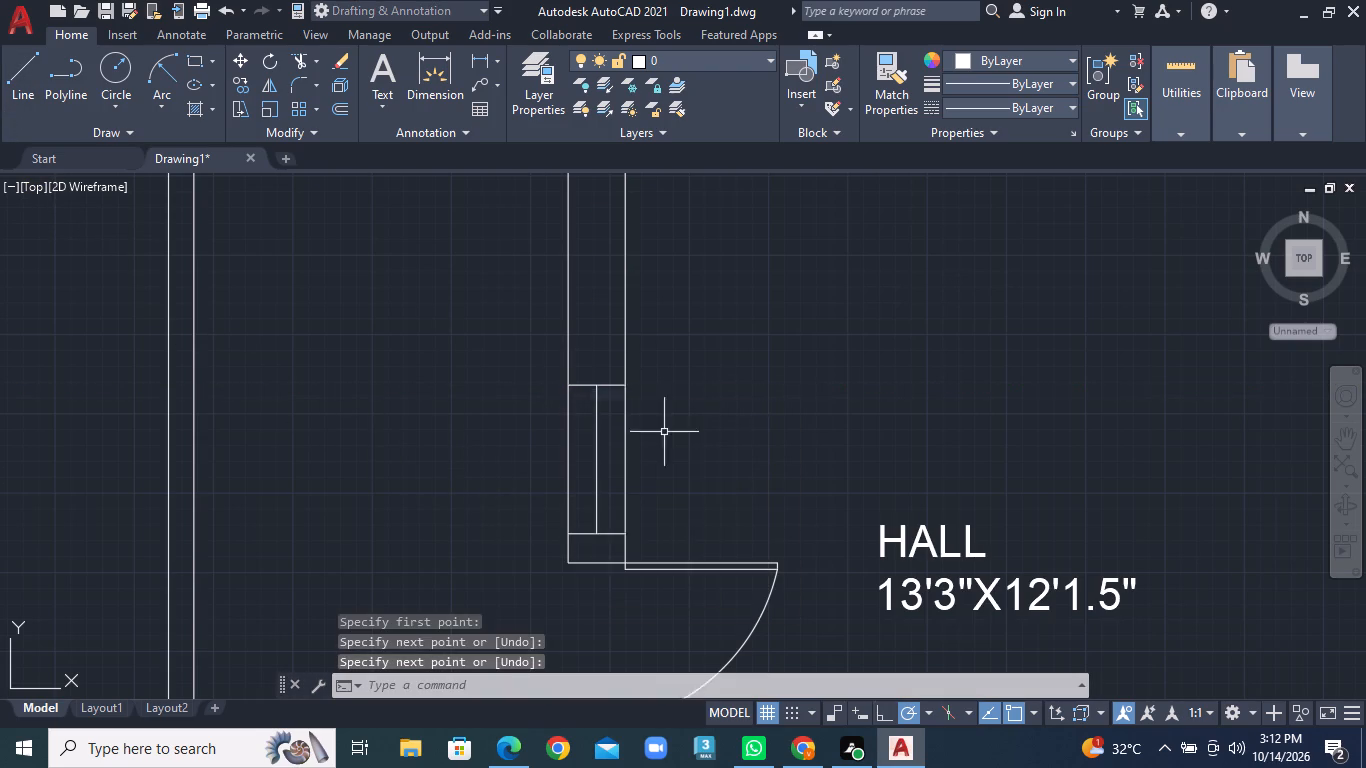
Mark an opening in the hall's bottom exterior wall, between the entrance corner and the bedroom partition, with two lines across the wall.
scroll(672, 435, down, 3)
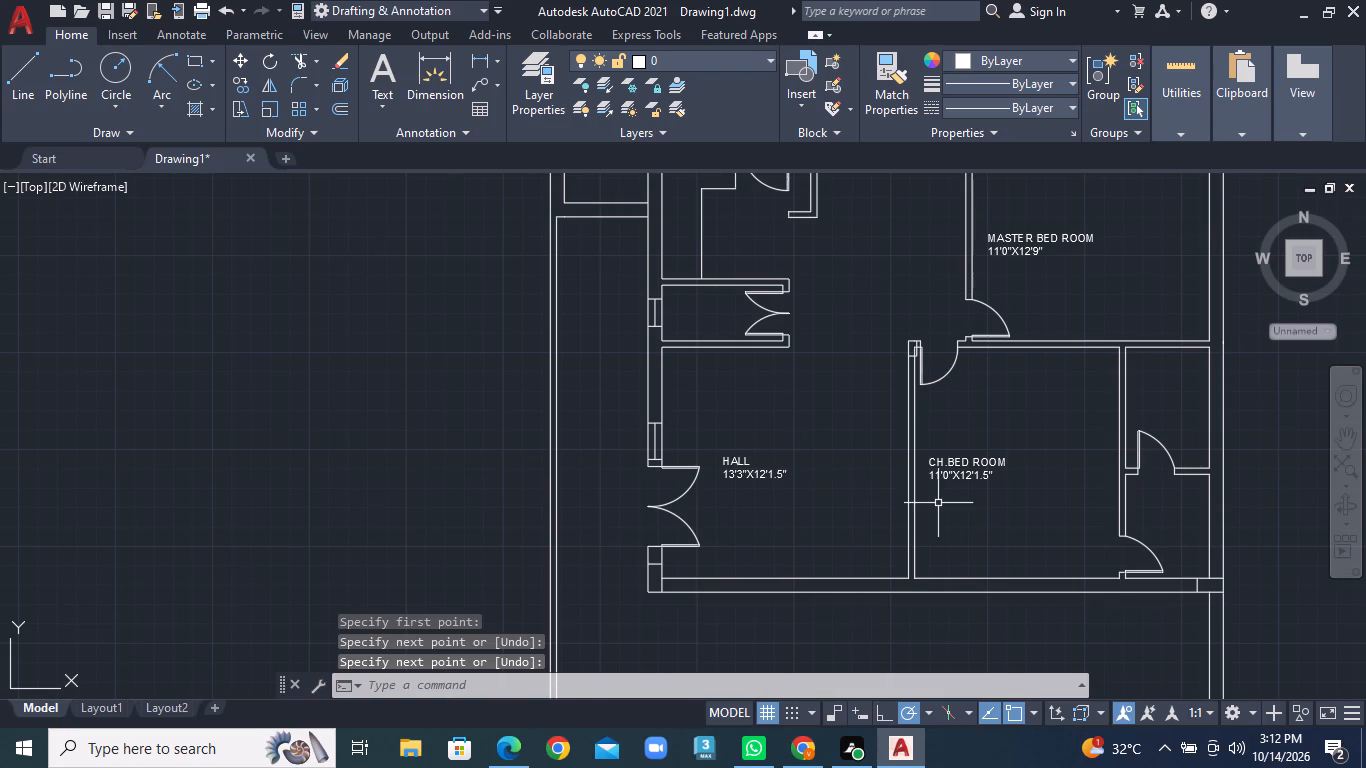
scroll(793, 568, up, 1)
middle_drag(795, 565, 765, 438)
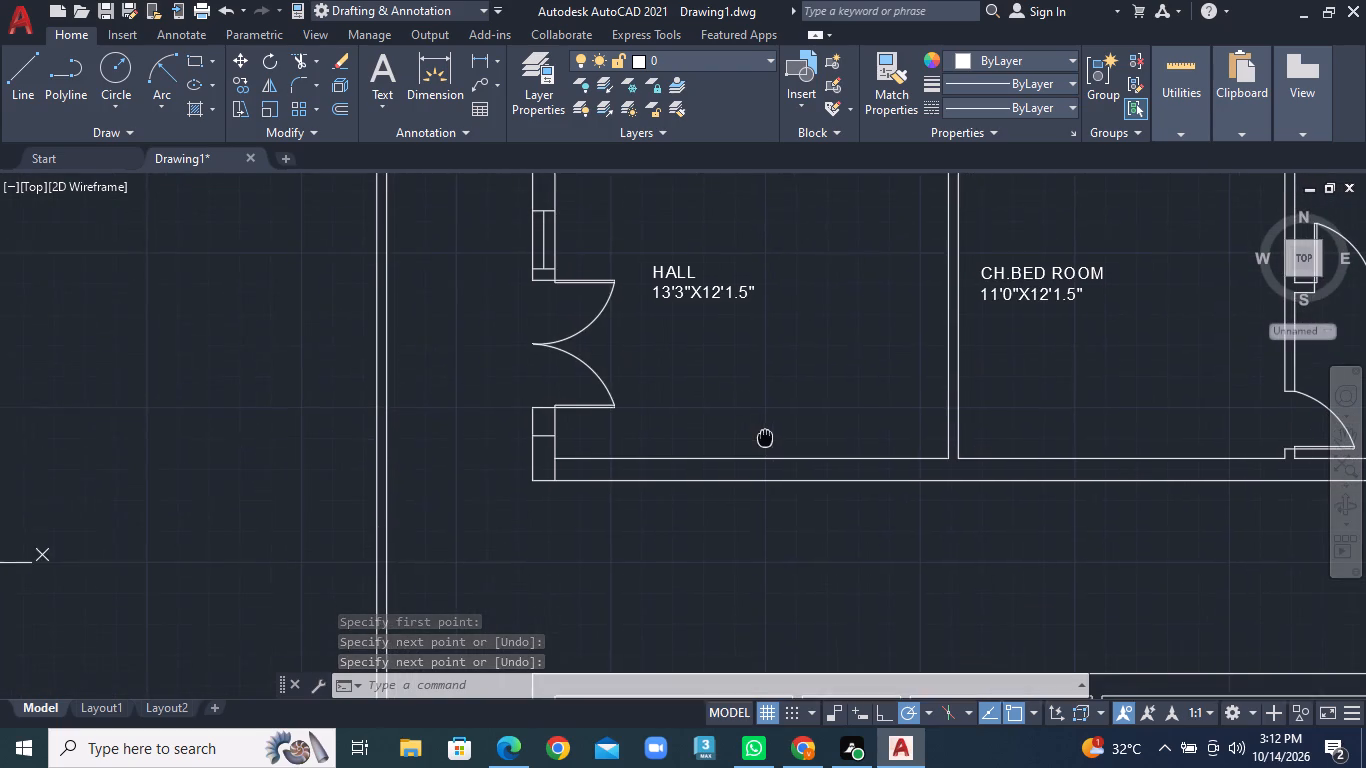
click(9, 95)
scroll(726, 483, up, 2)
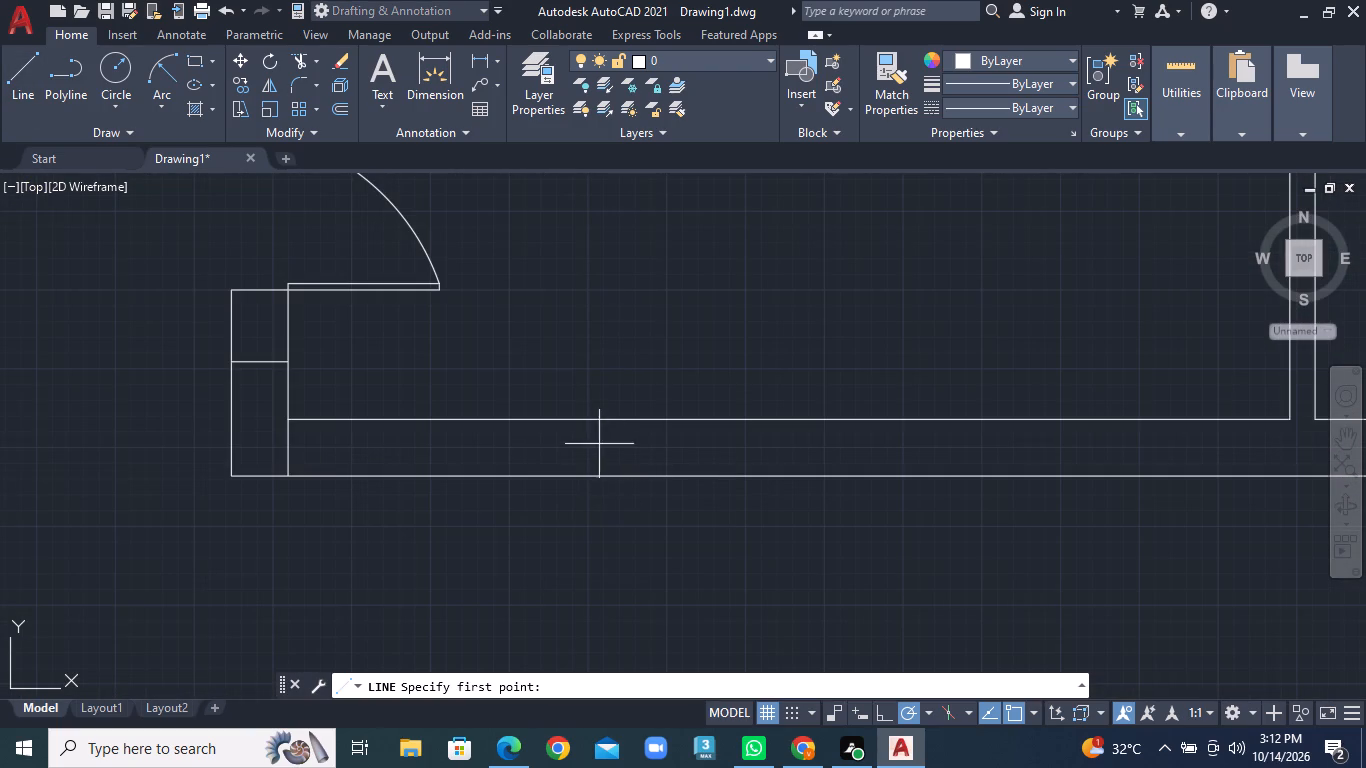
click(566, 415)
click(562, 475)
right_click(562, 475)
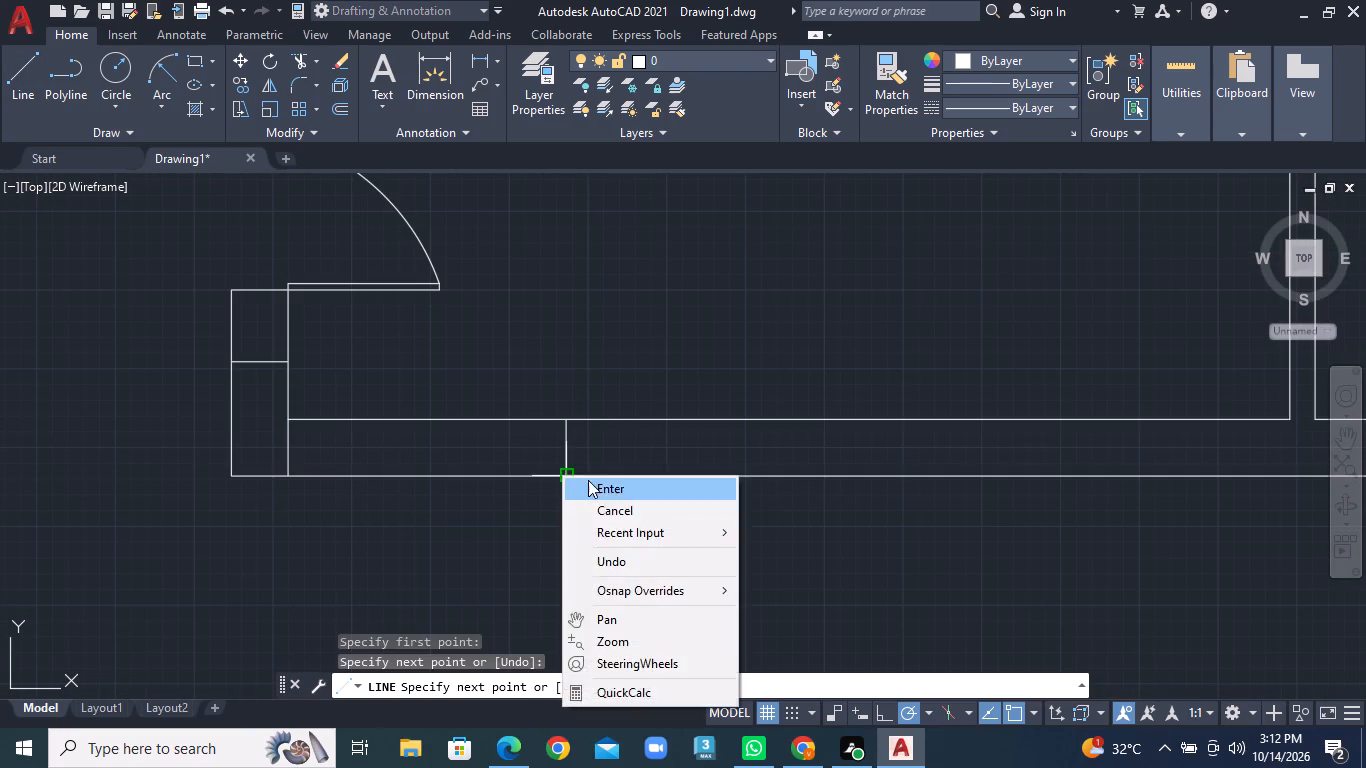
click(595, 486)
double_click(27, 83)
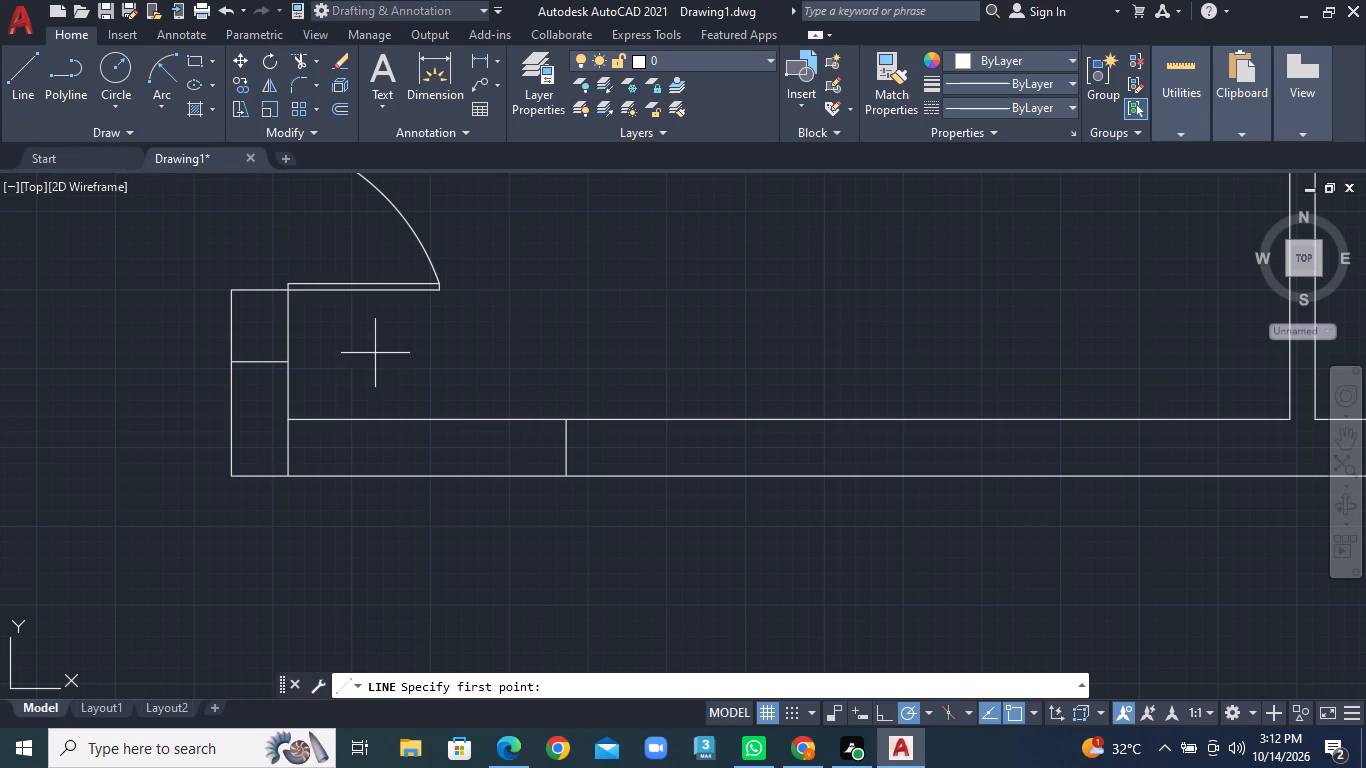
click(790, 420)
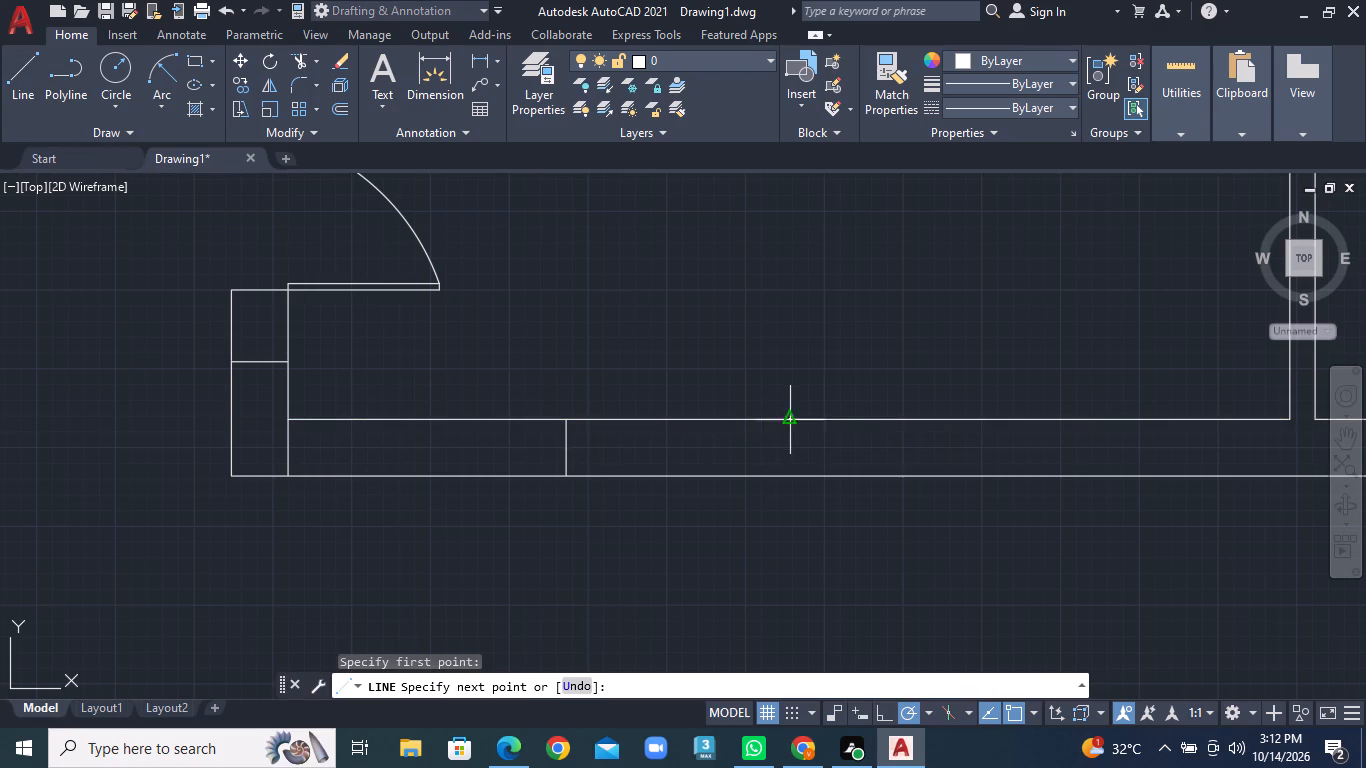
click(790, 470)
right_click(790, 470)
click(808, 475)
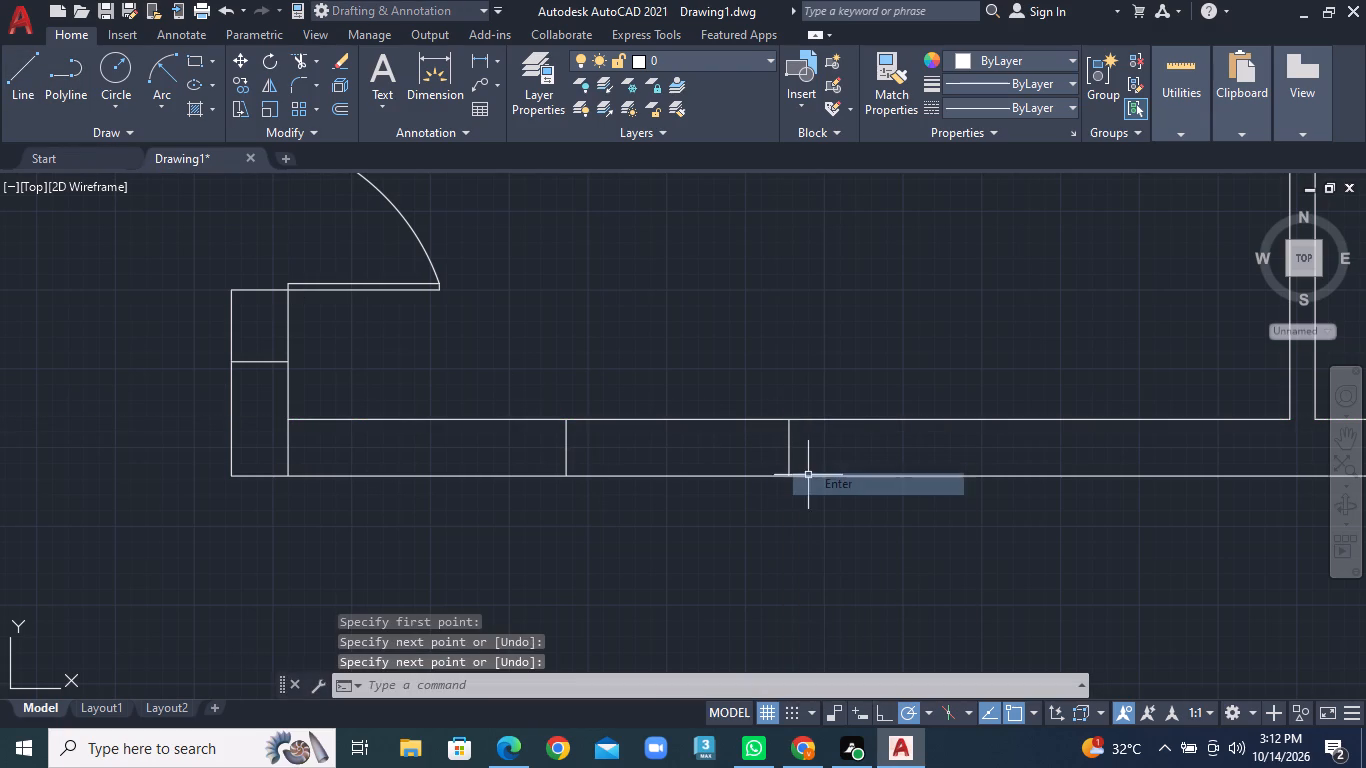
Draw a centre line joining the midpoints of the two end lines of the opening in the hall's bottom wall.
click(20, 86)
click(567, 449)
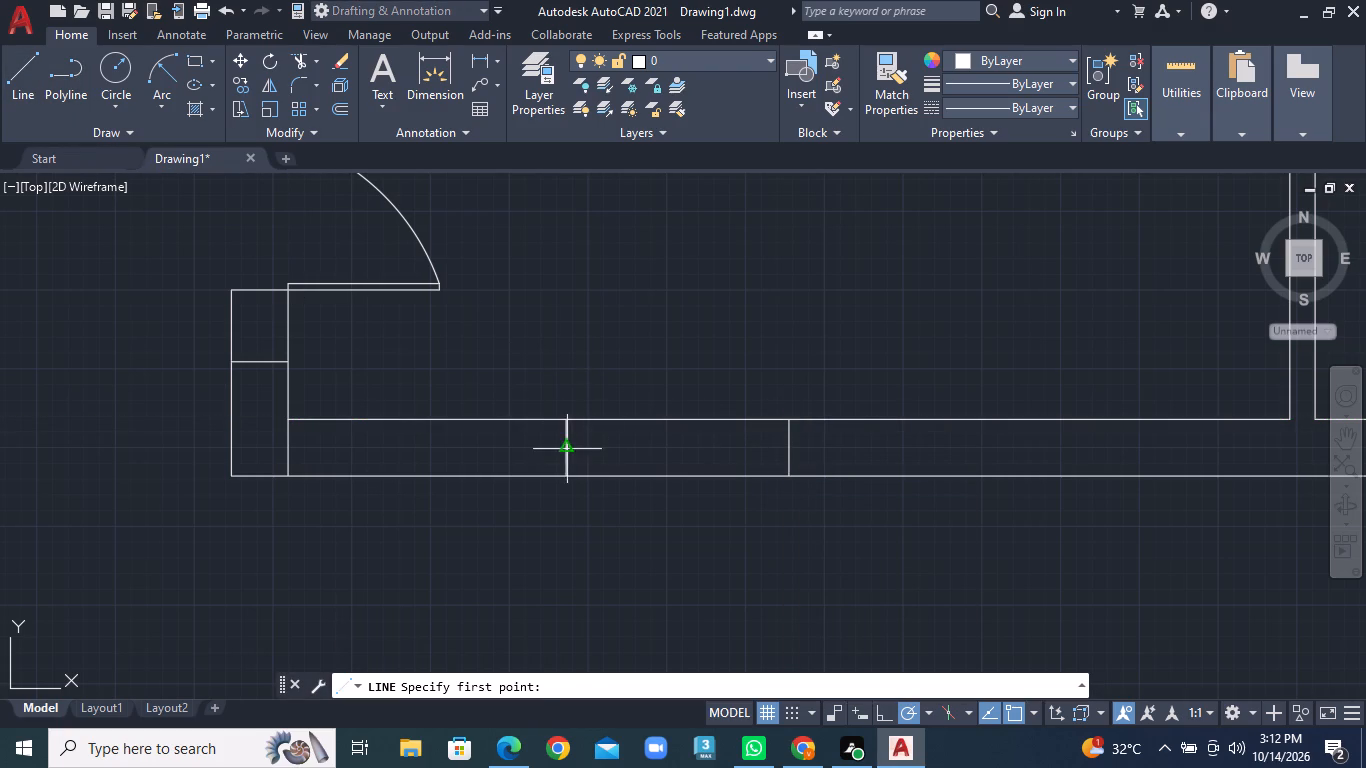
click(784, 453)
right_click(784, 453)
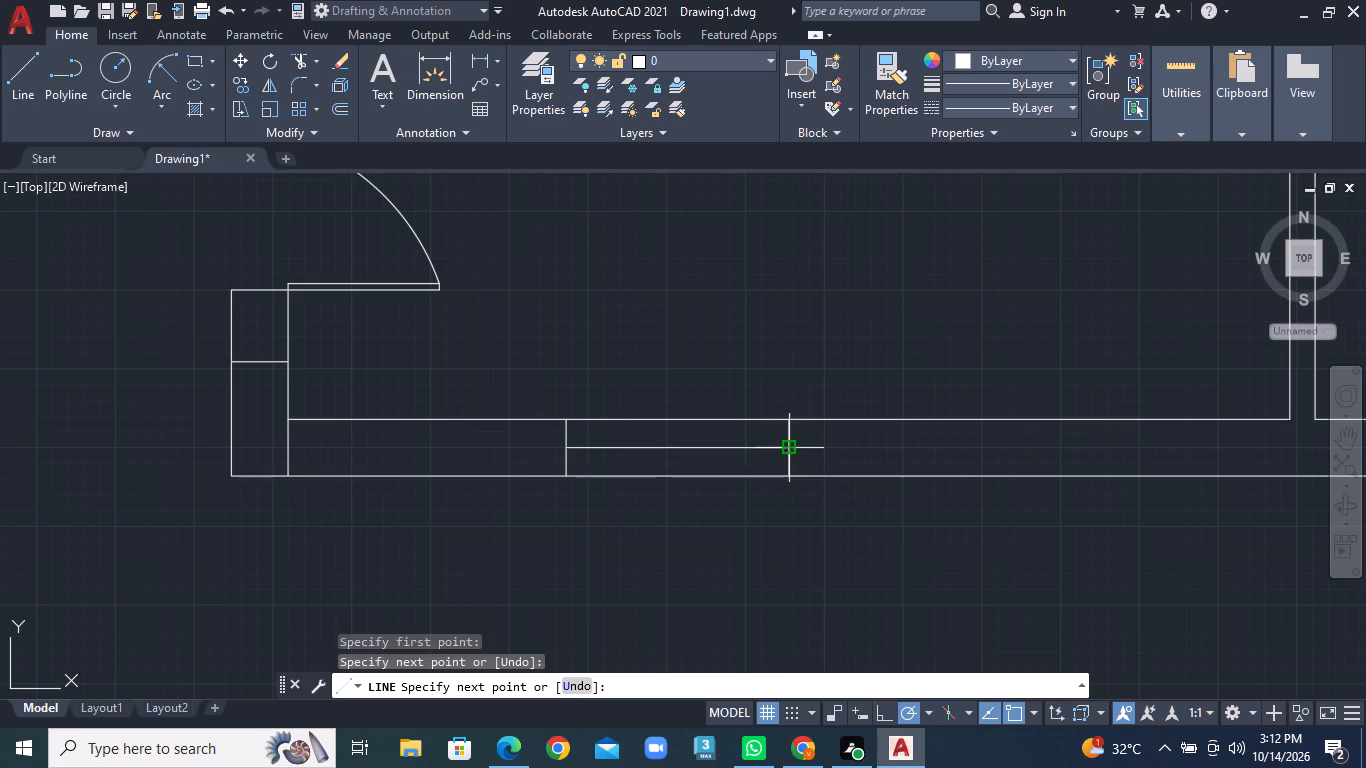
click(802, 457)
Mark an opening in the outer wall of the upper small room beside CH.BED ROOM, with two lines across the wall thickness.
scroll(878, 494, down, 3)
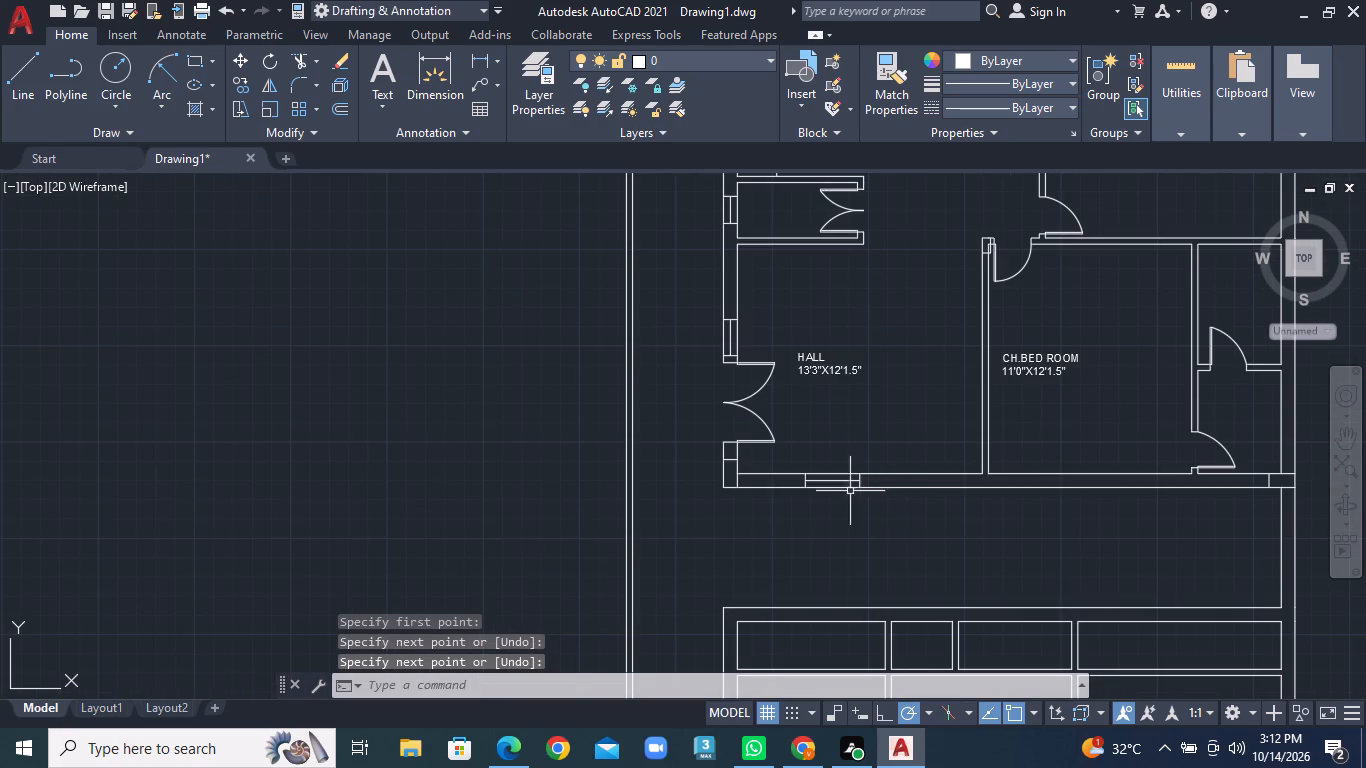
middle_drag(1072, 503, 699, 626)
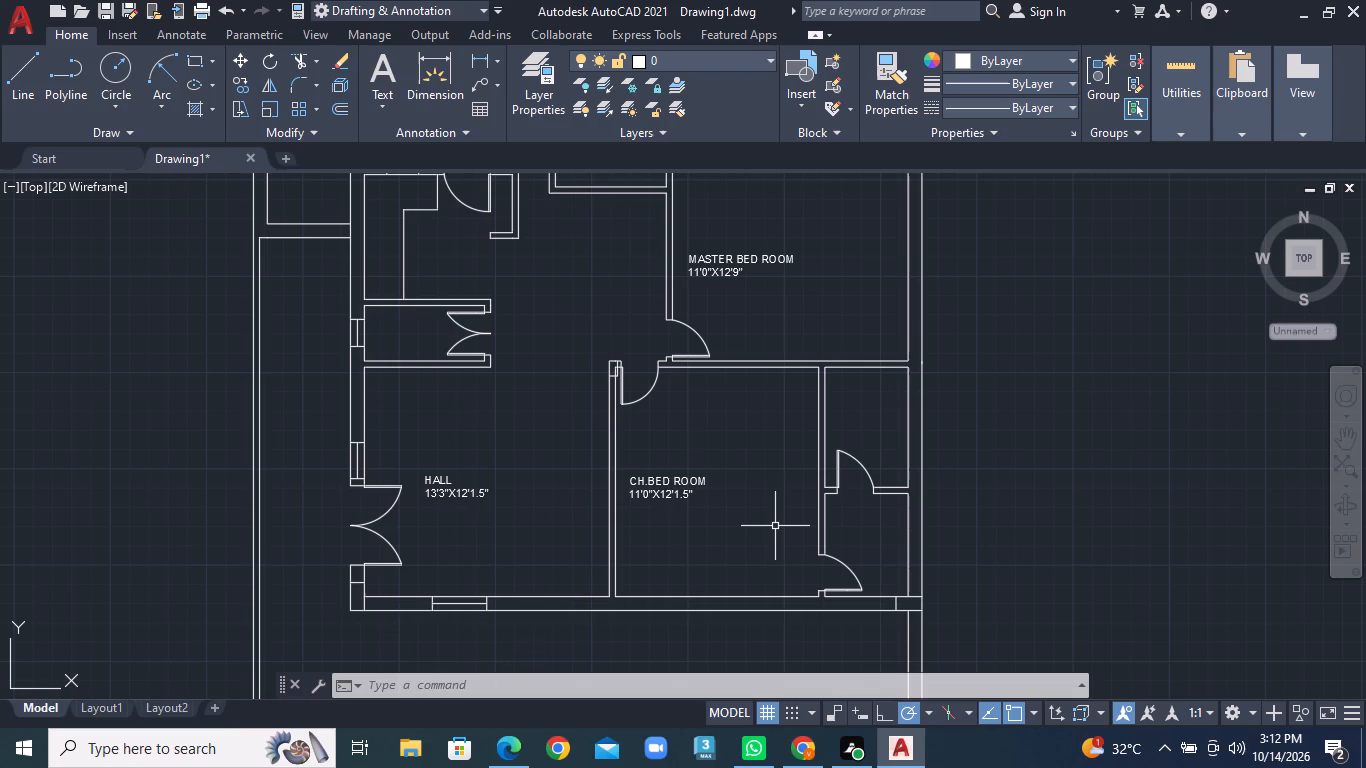
middle_drag(797, 521, 767, 536)
middle_drag(766, 537, 749, 553)
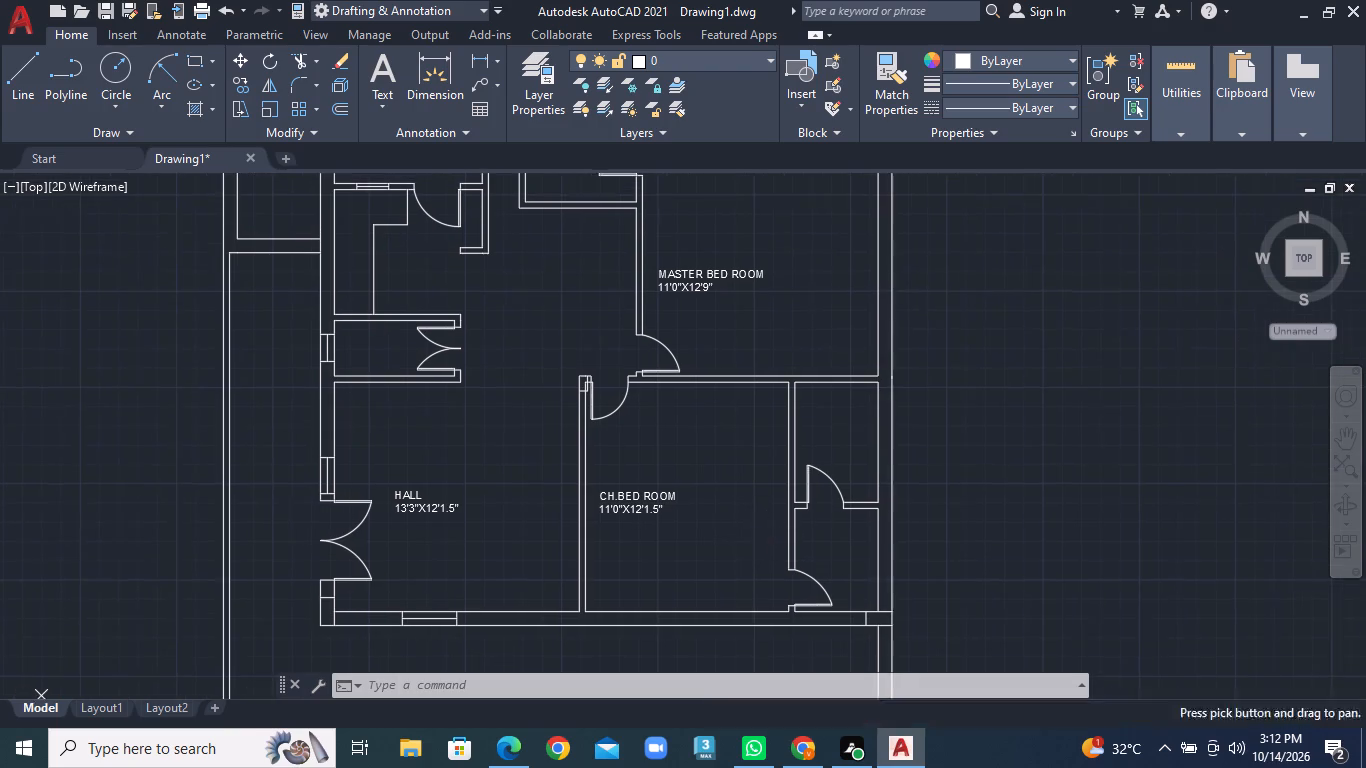
middle_drag(749, 553, 651, 583)
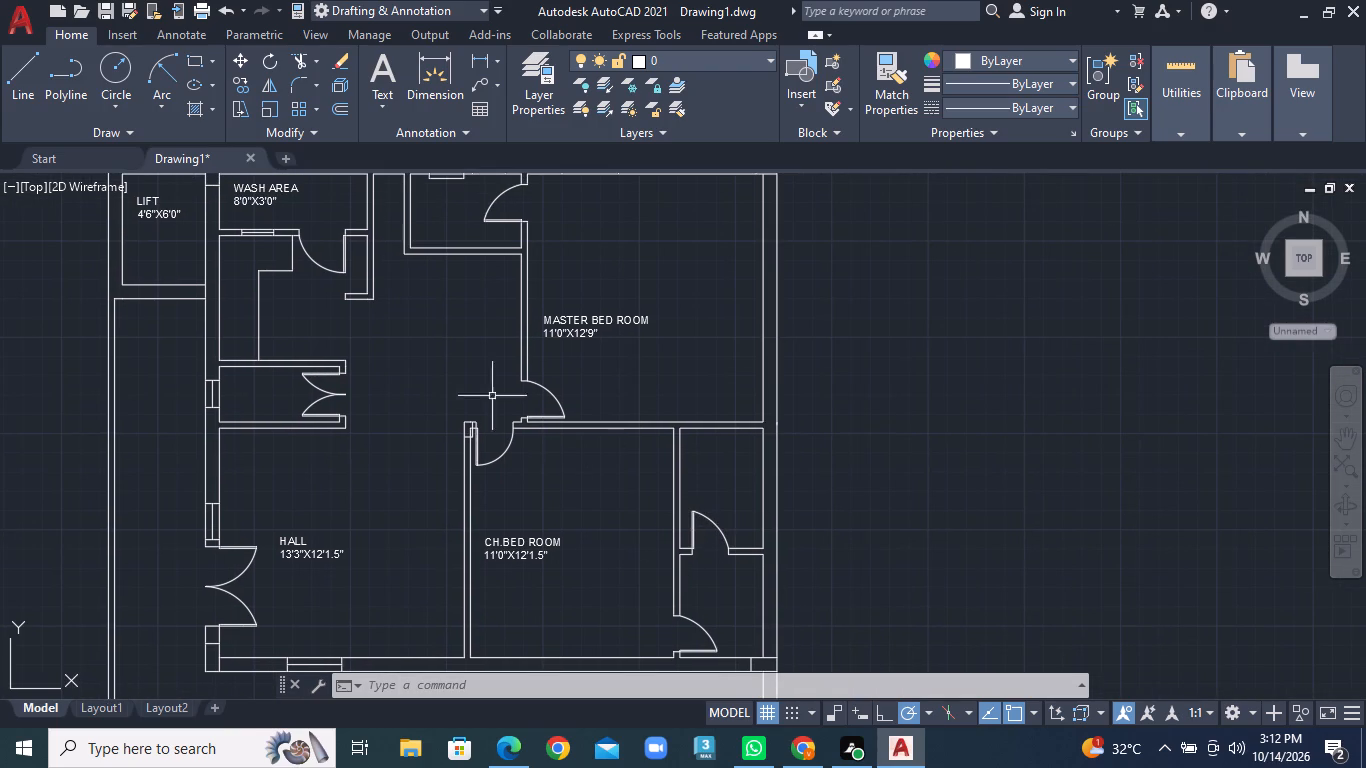
click(35, 87)
scroll(1009, 491, up, 1)
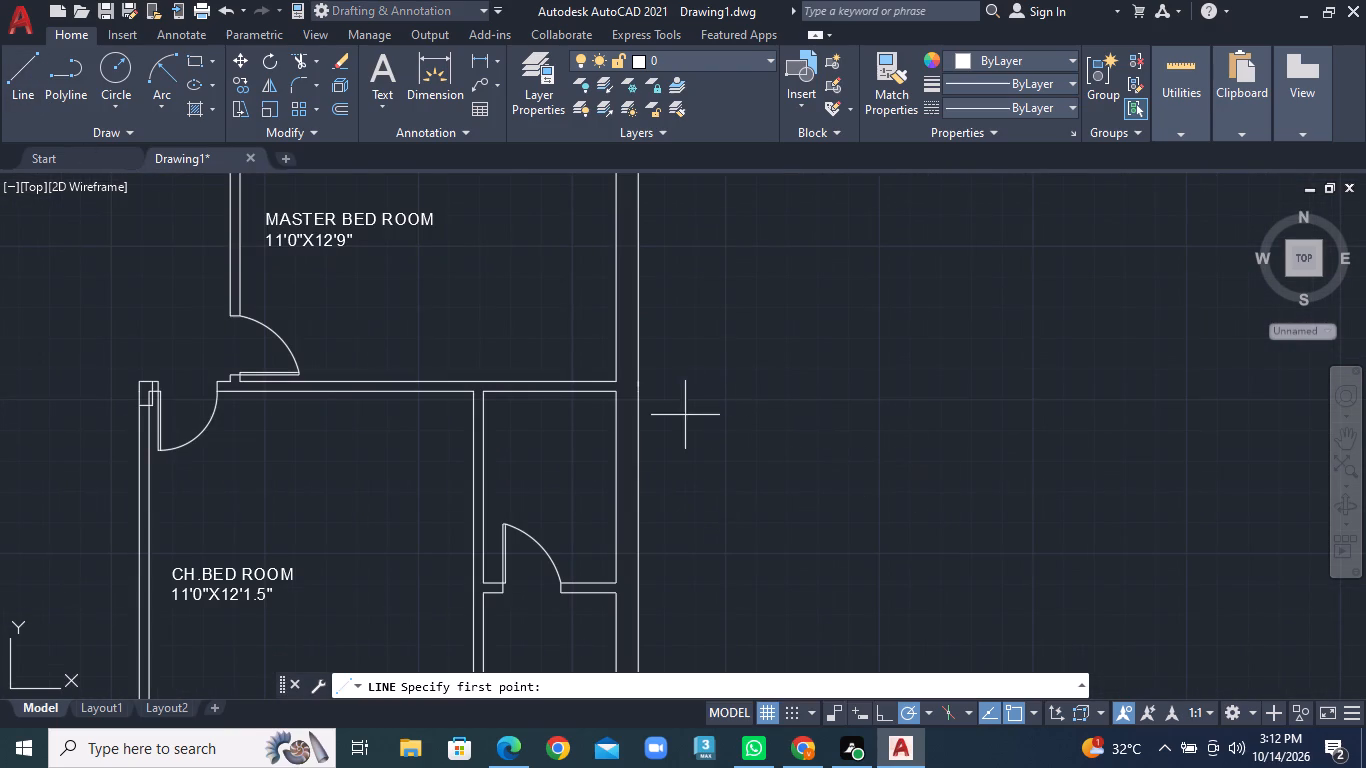
click(622, 435)
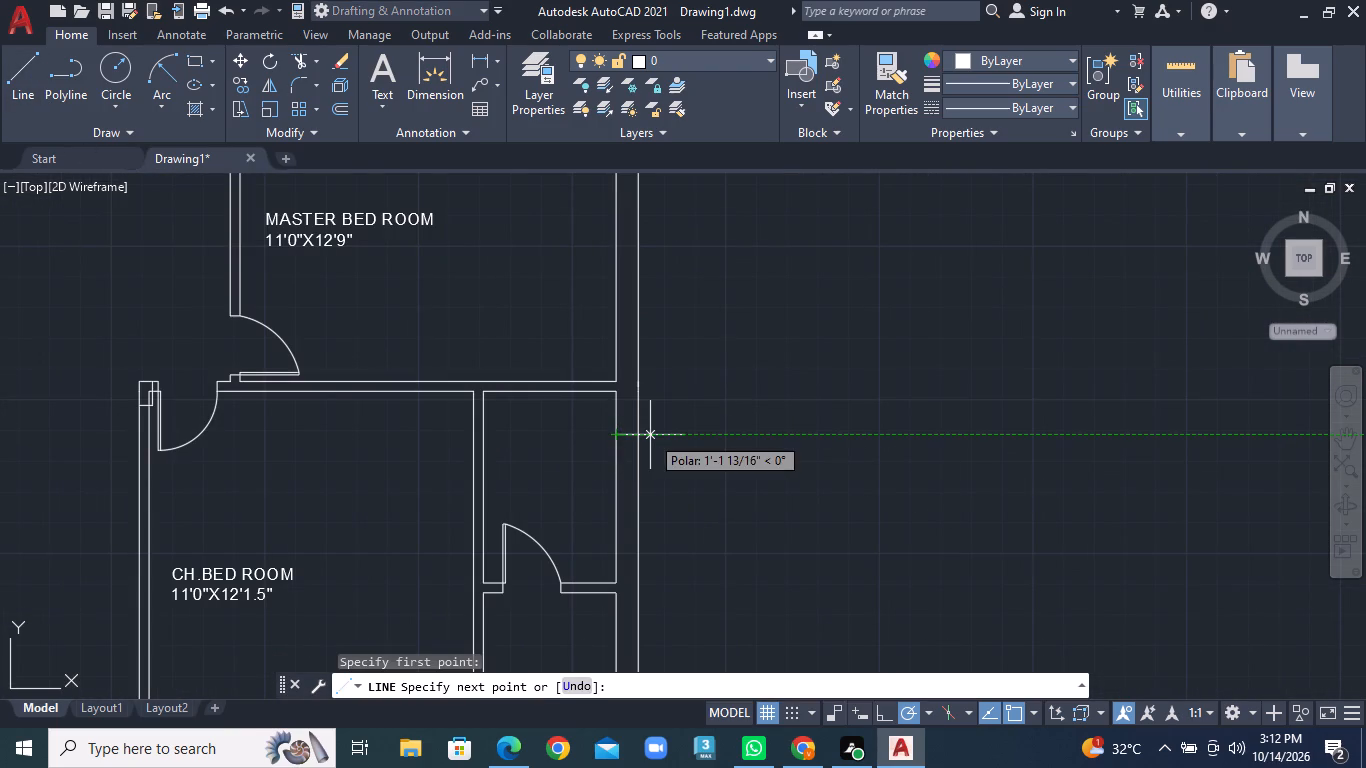
click(640, 435)
right_click(640, 435)
click(677, 444)
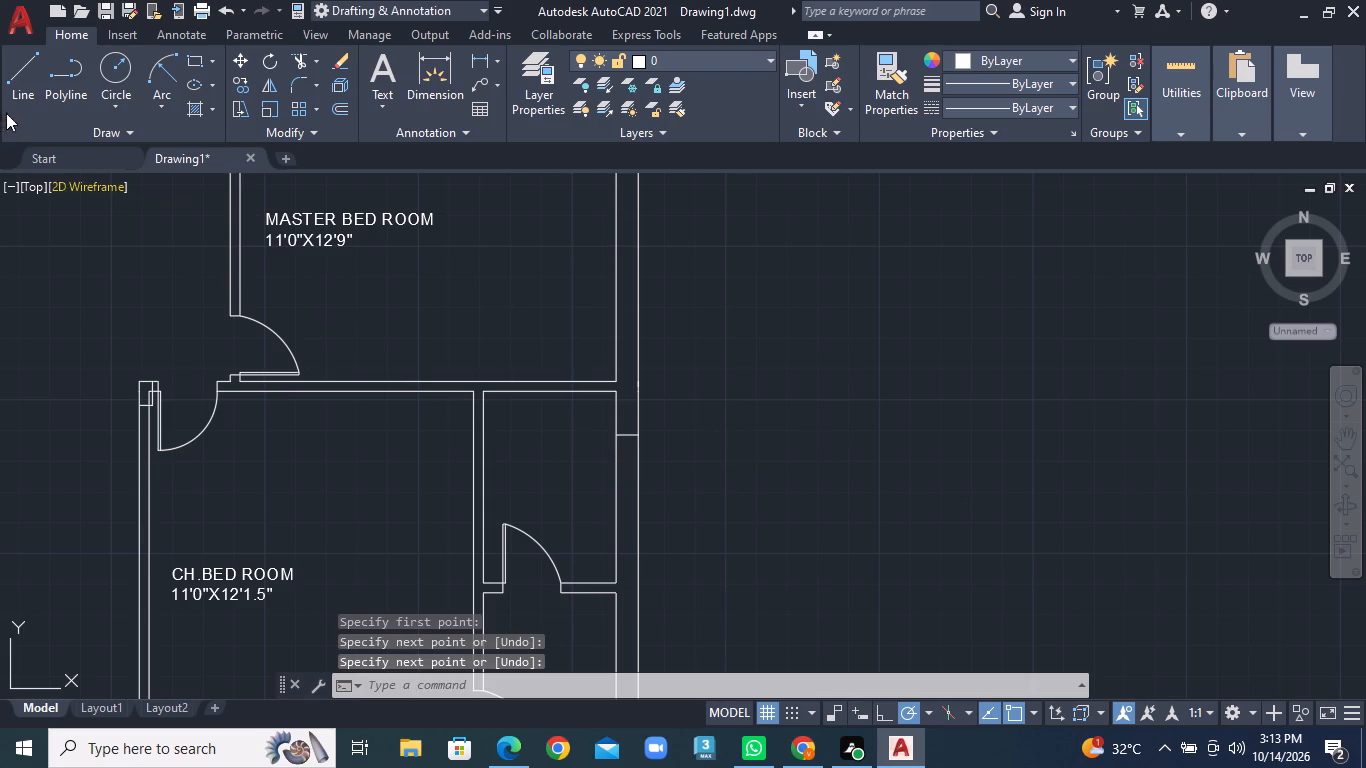
double_click(17, 102)
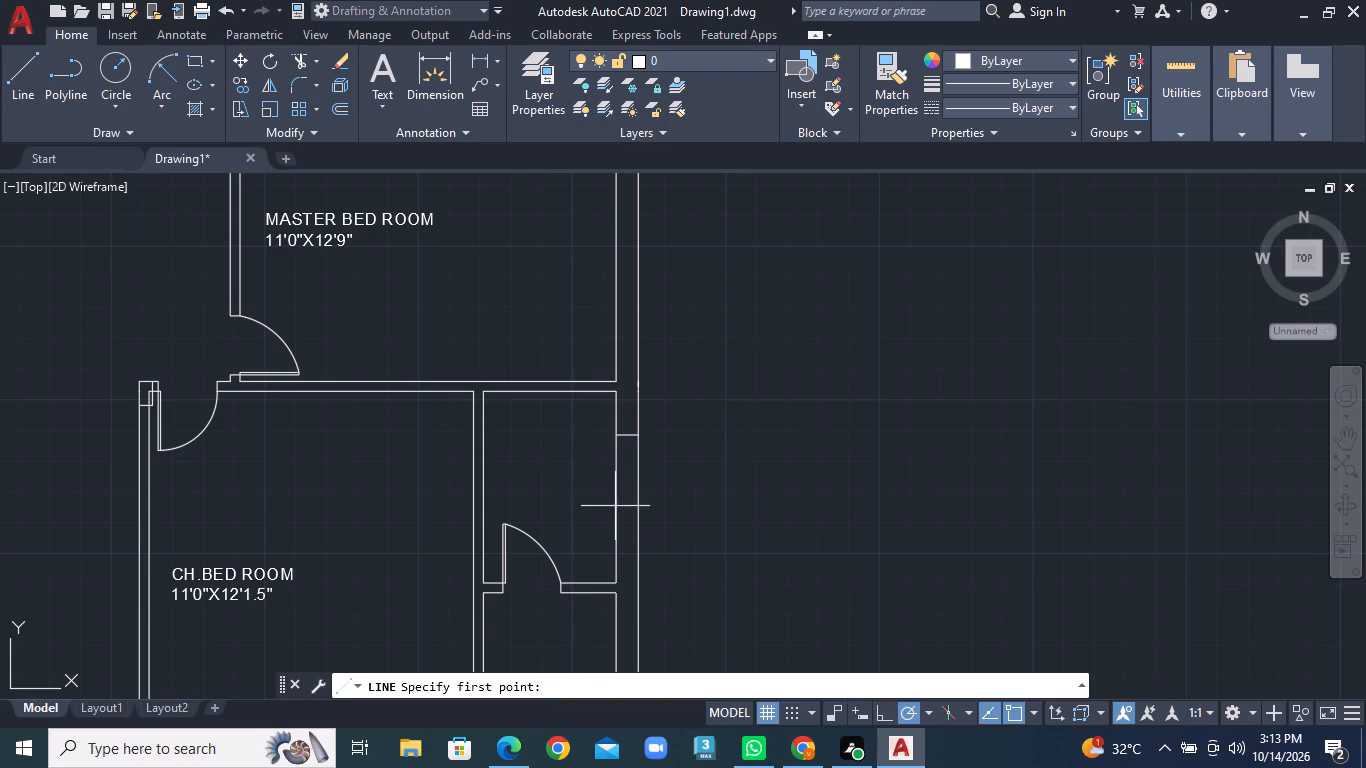
click(615, 502)
click(631, 501)
right_click(631, 501)
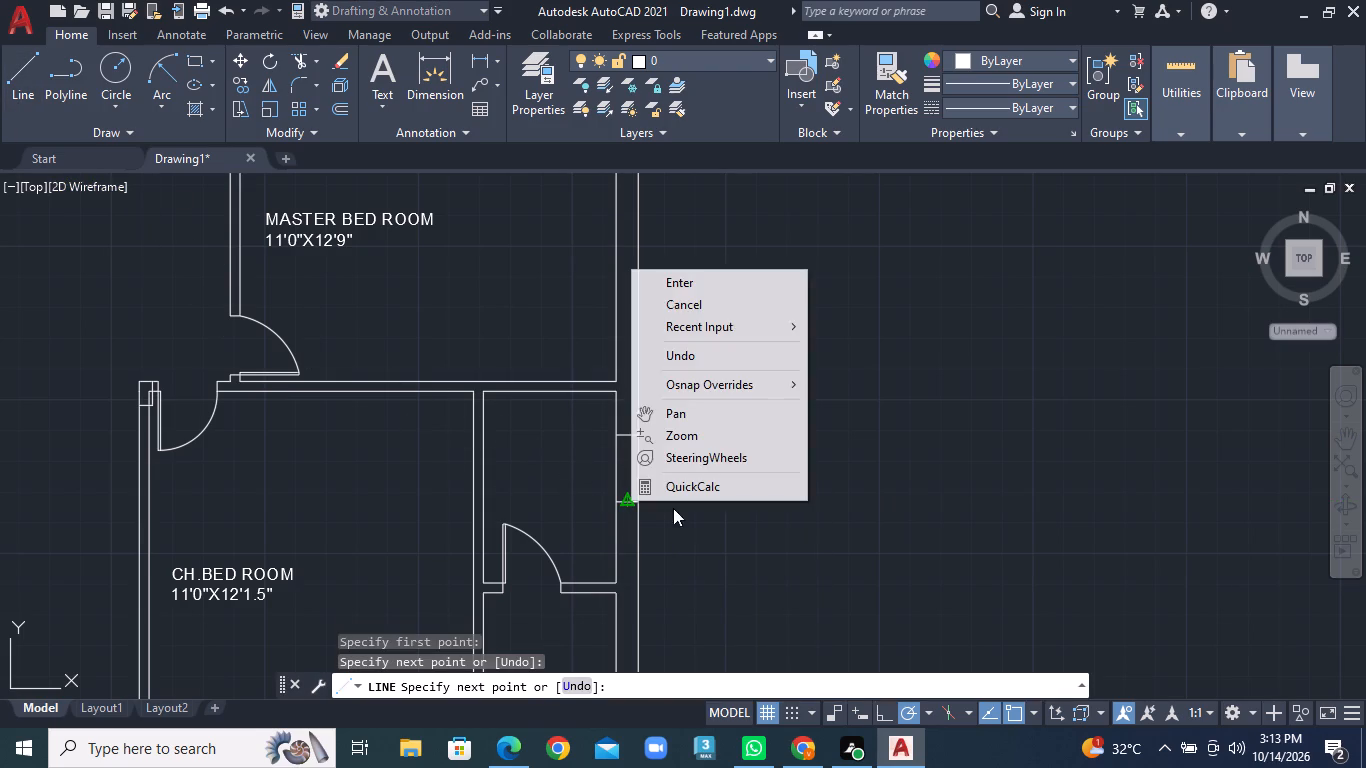
click(748, 284)
Draw a centre line joining the midpoints of the two end lines of the opening in the upper small room's outer wall.
click(28, 91)
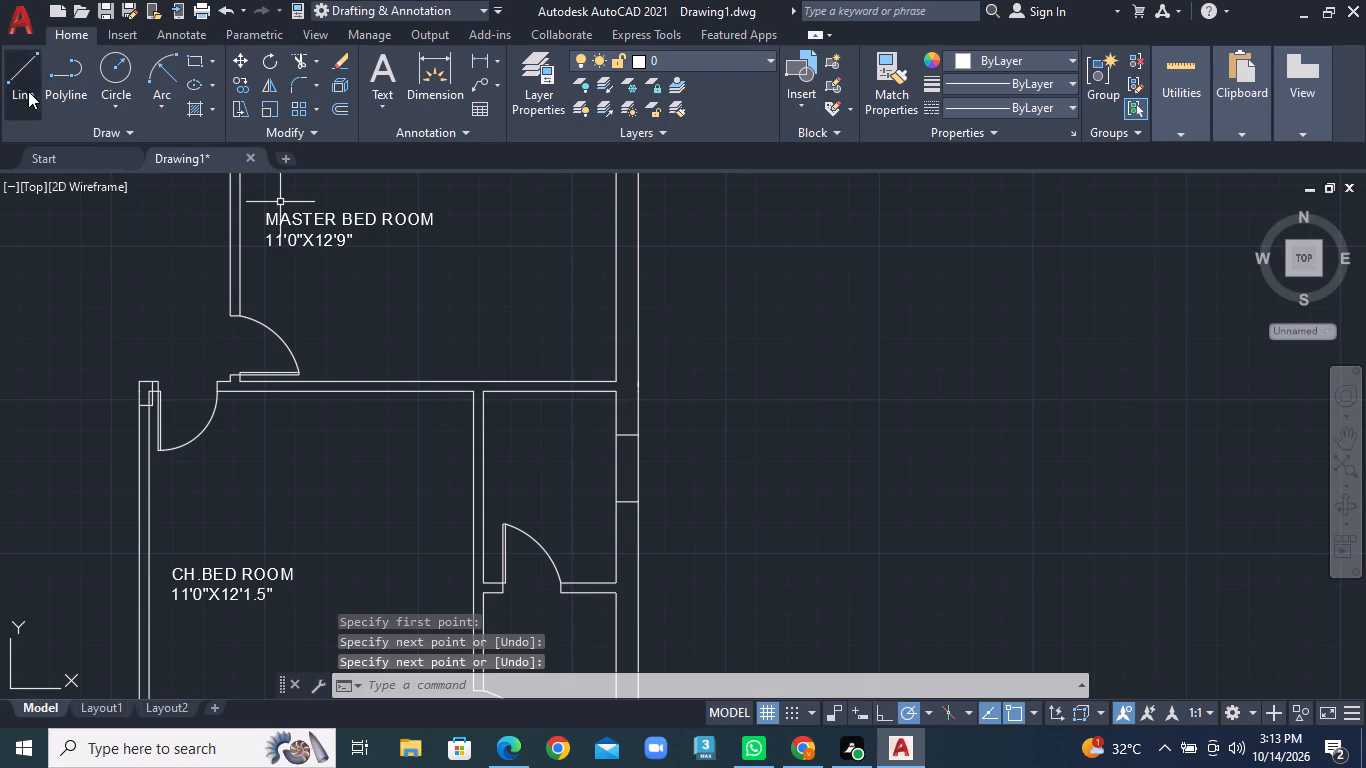
scroll(639, 468, up, 2)
click(605, 388)
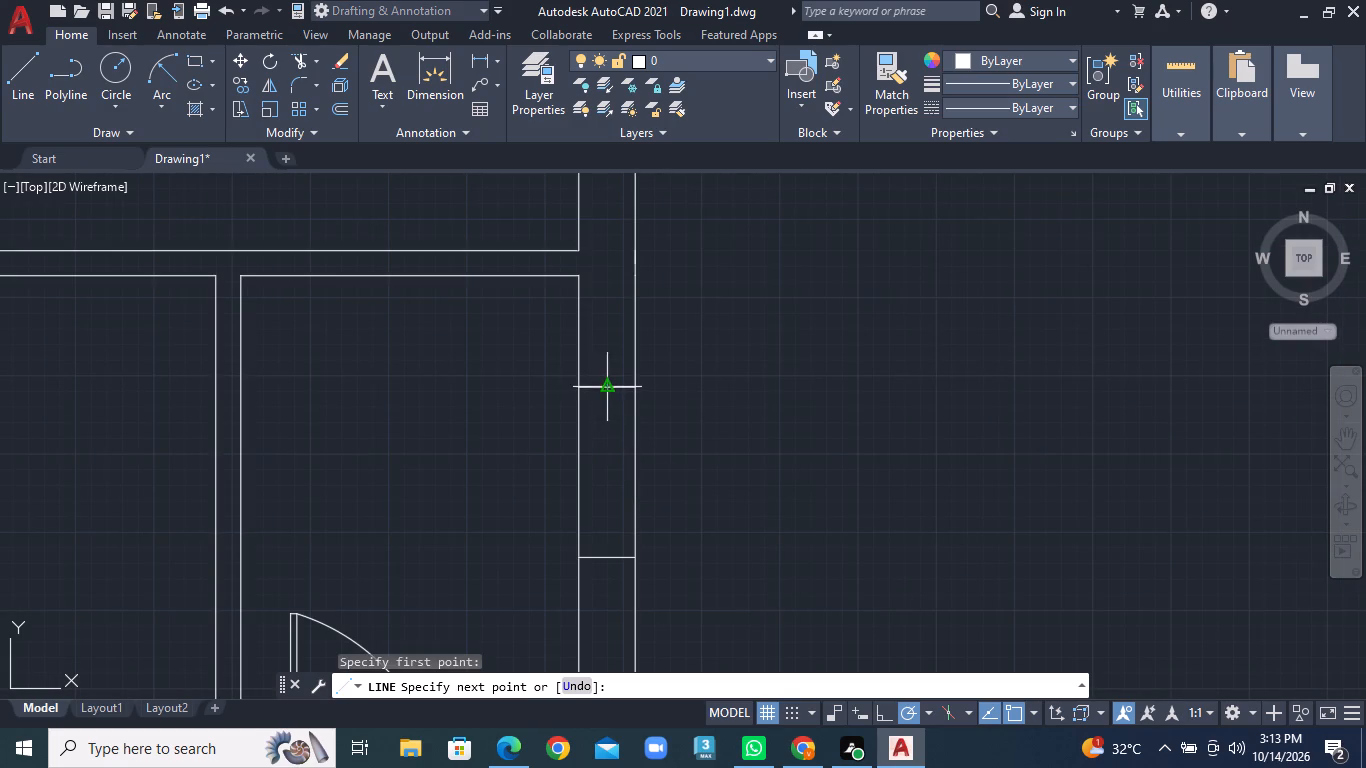
click(598, 551)
right_click(599, 551)
click(682, 338)
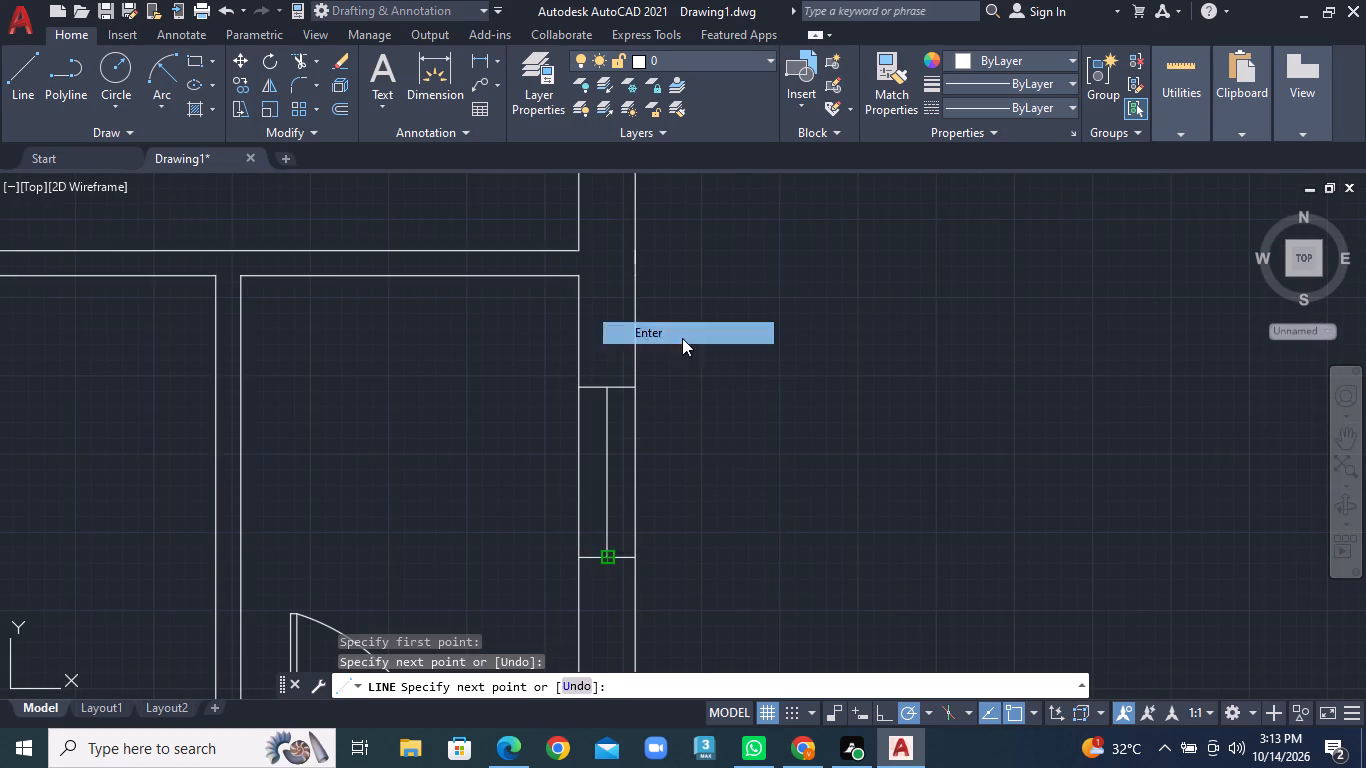
Mark an opening in the MASTER BED ROOM's outer side wall, just above its lower corner, with two lines across the wall.
scroll(680, 347, down, 1)
middle_drag(673, 309, 633, 523)
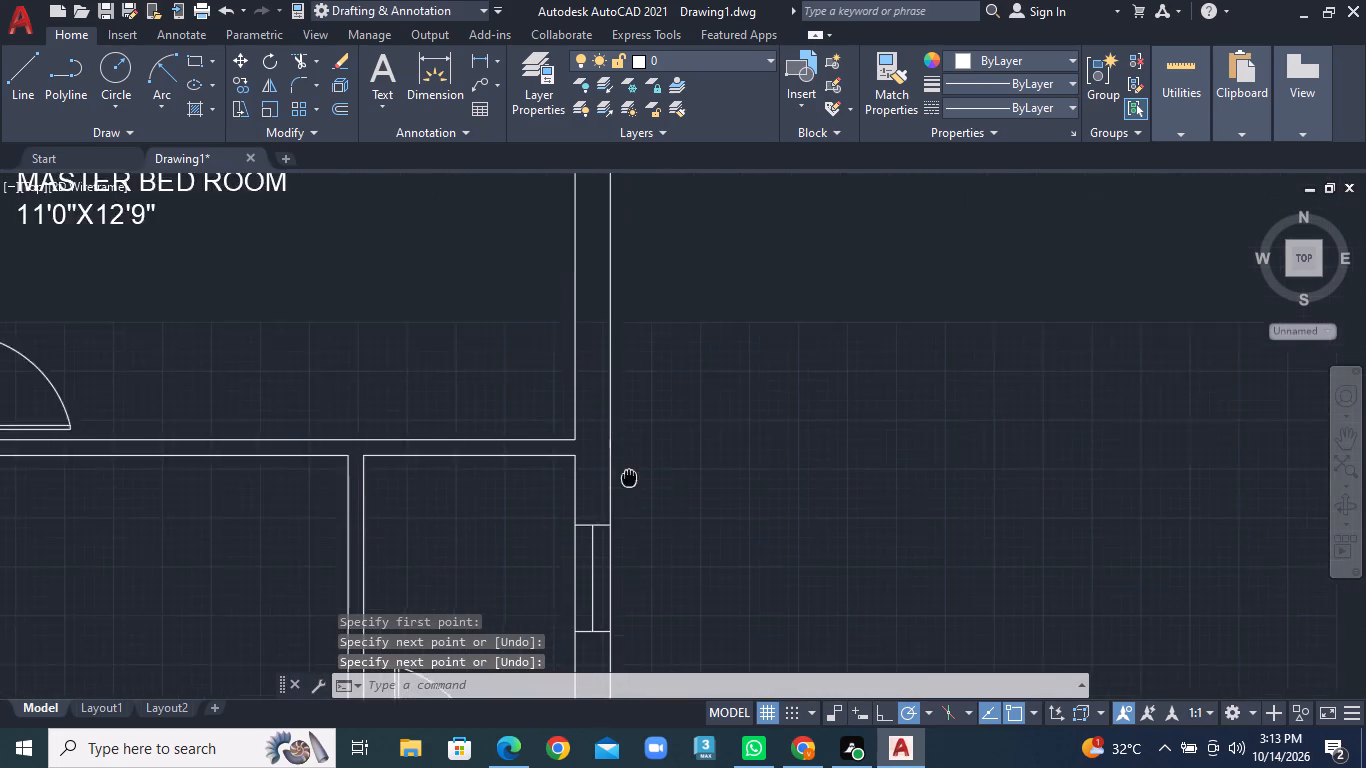
middle_drag(633, 523, 641, 557)
click(25, 80)
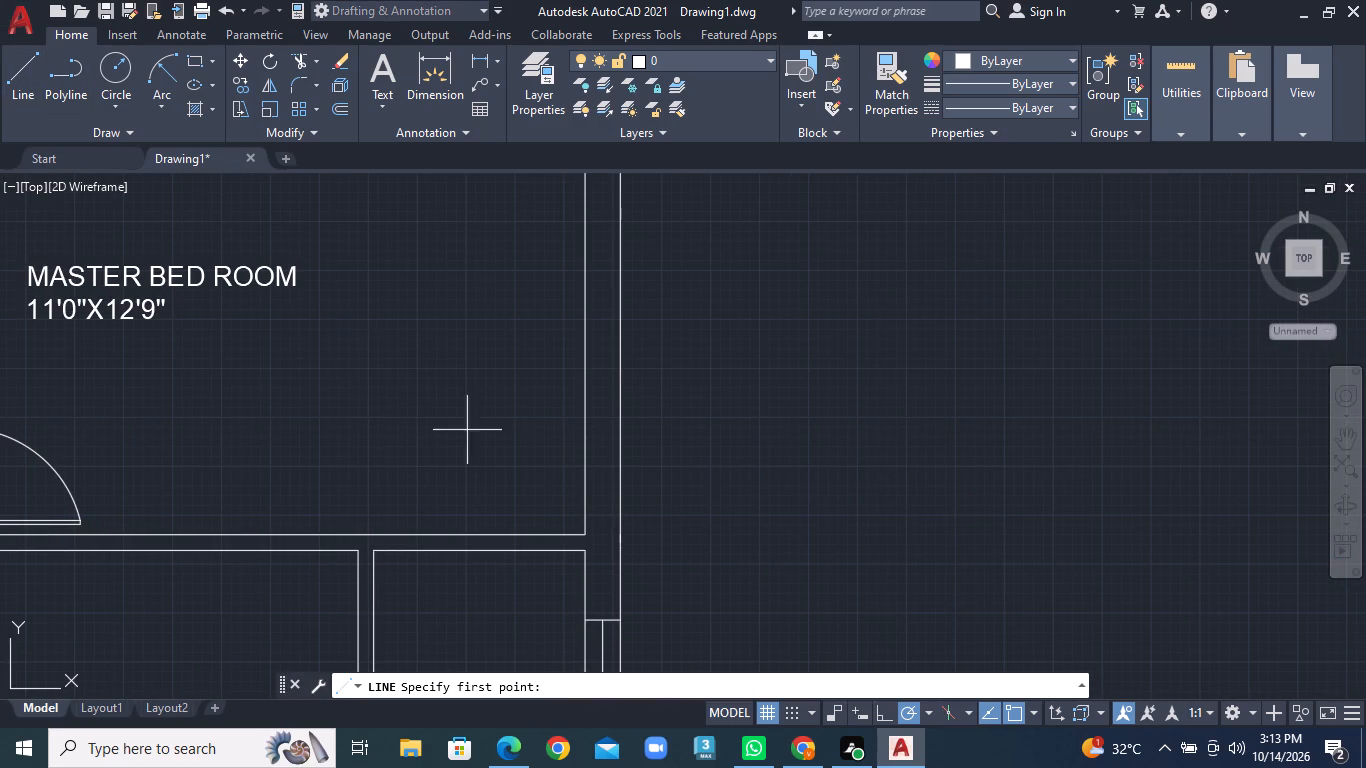
click(588, 510)
click(628, 510)
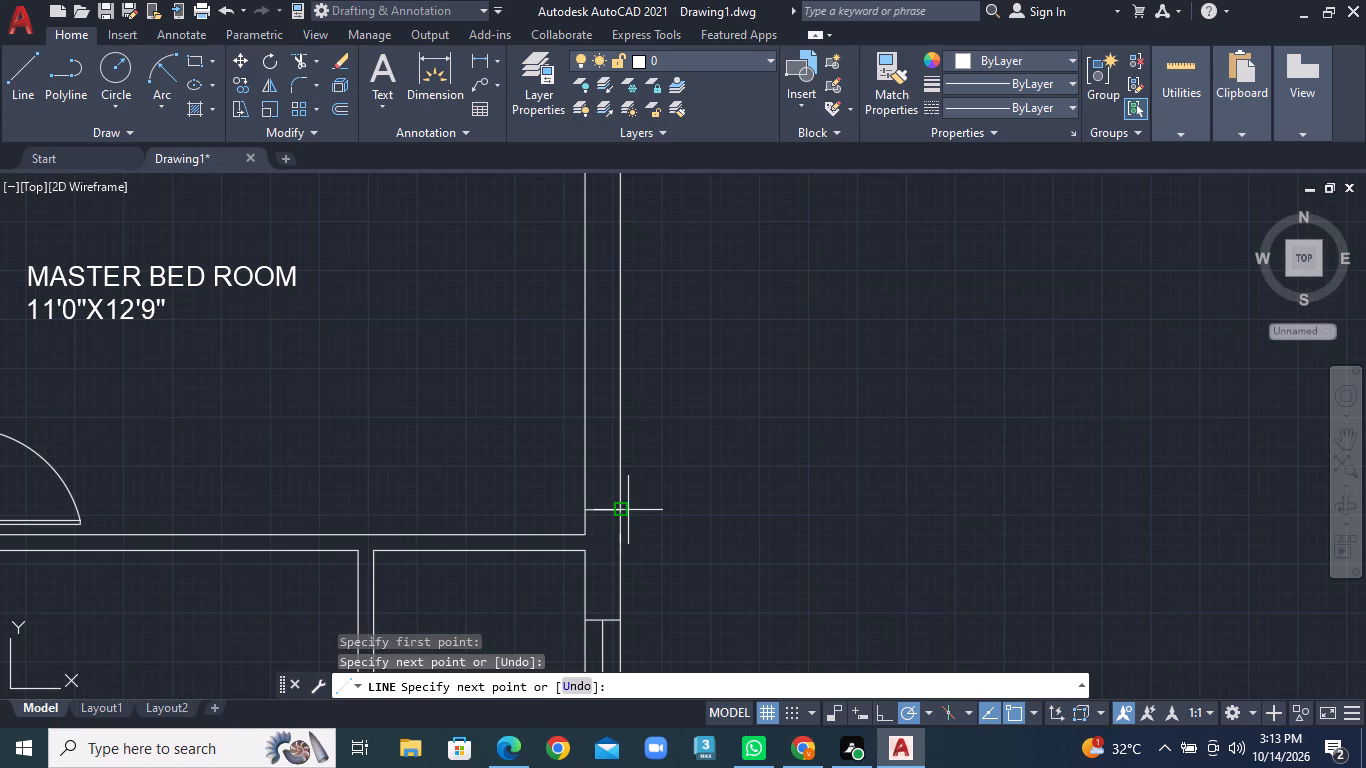
right_click(628, 510)
click(750, 281)
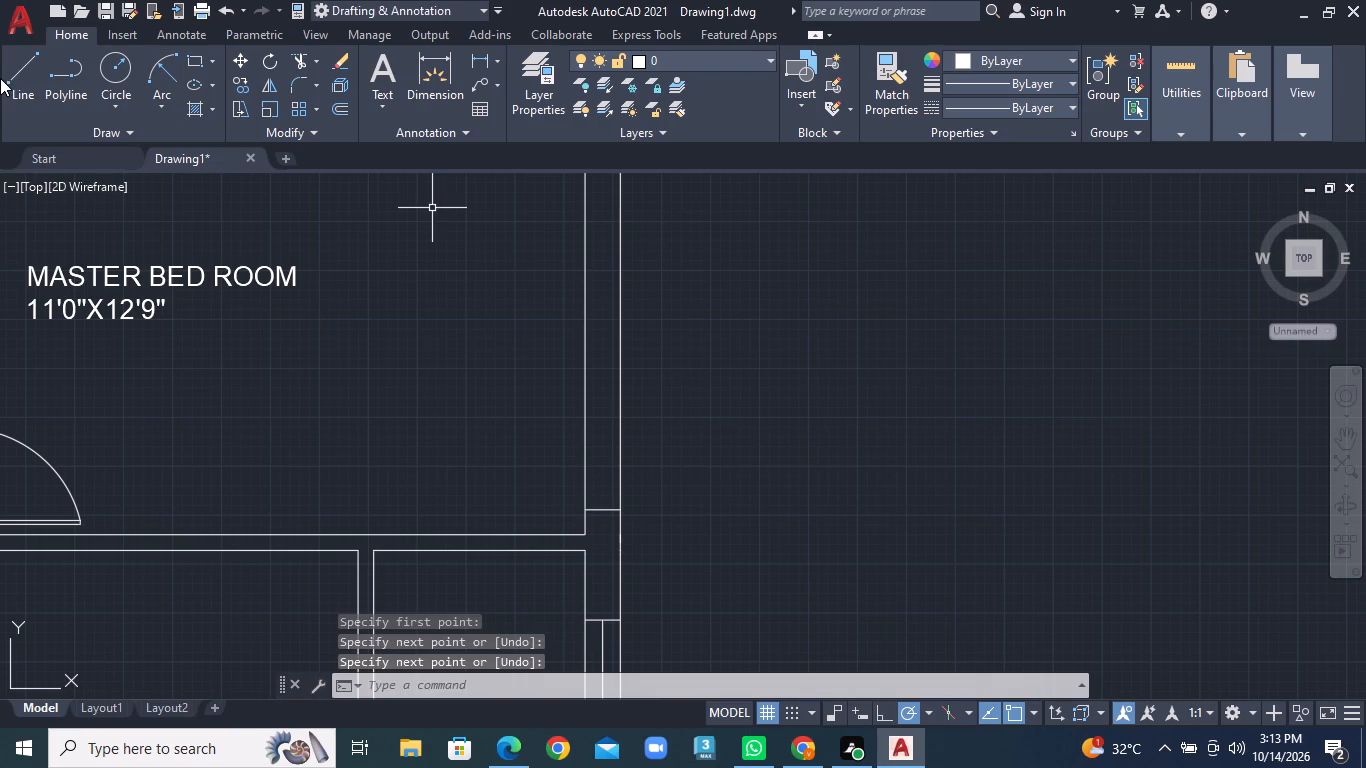
click(0, 78)
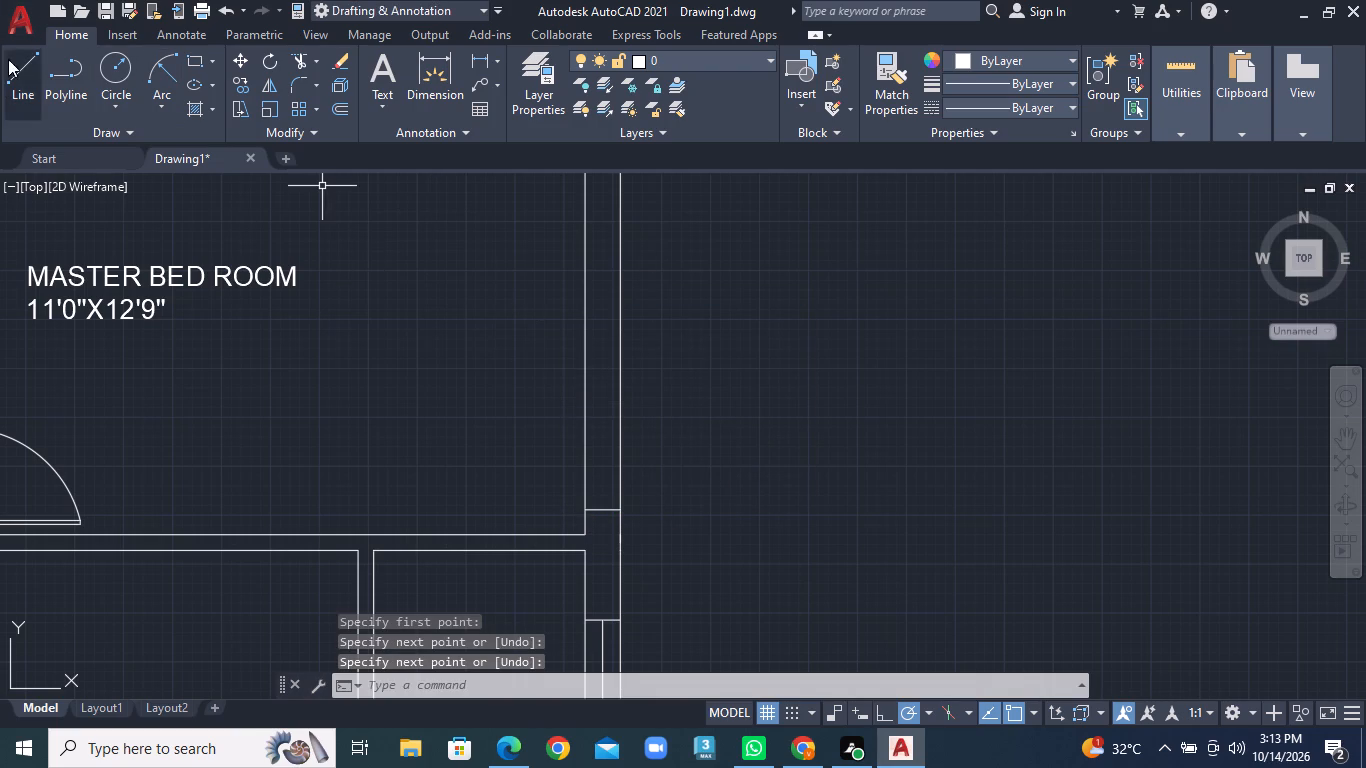
click(15, 66)
click(585, 400)
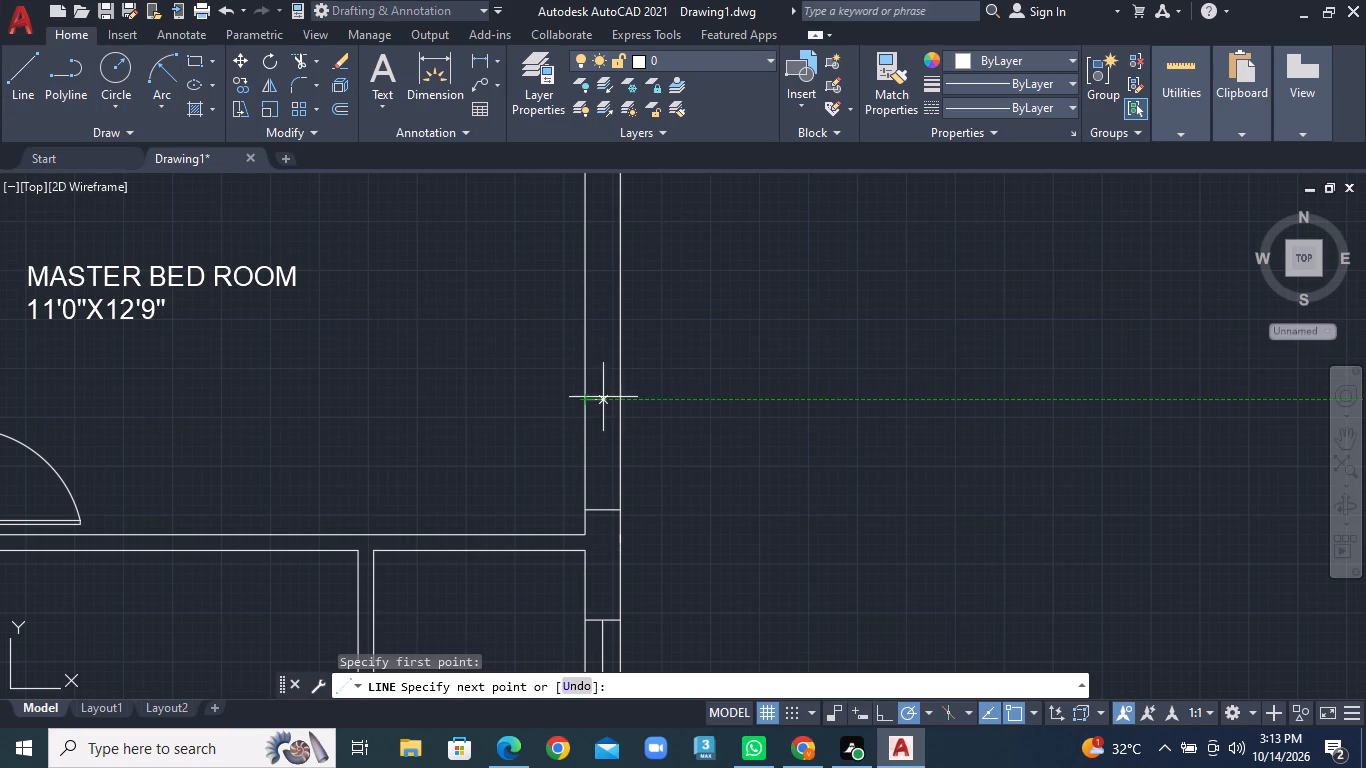
click(625, 397)
right_click(625, 397)
click(658, 410)
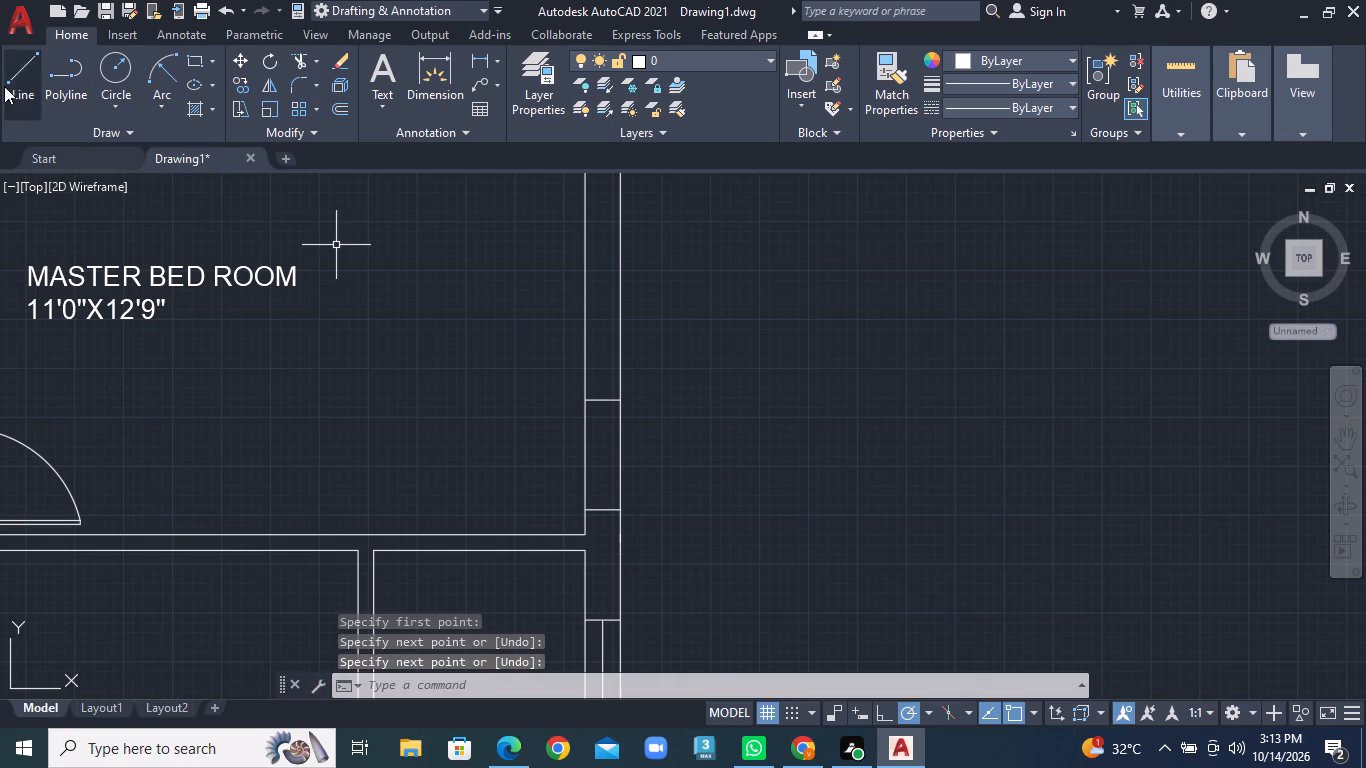
Draw a centre line joining the midpoints of the two end lines of the opening in the MASTER BED ROOM's side wall.
click(4, 86)
click(603, 507)
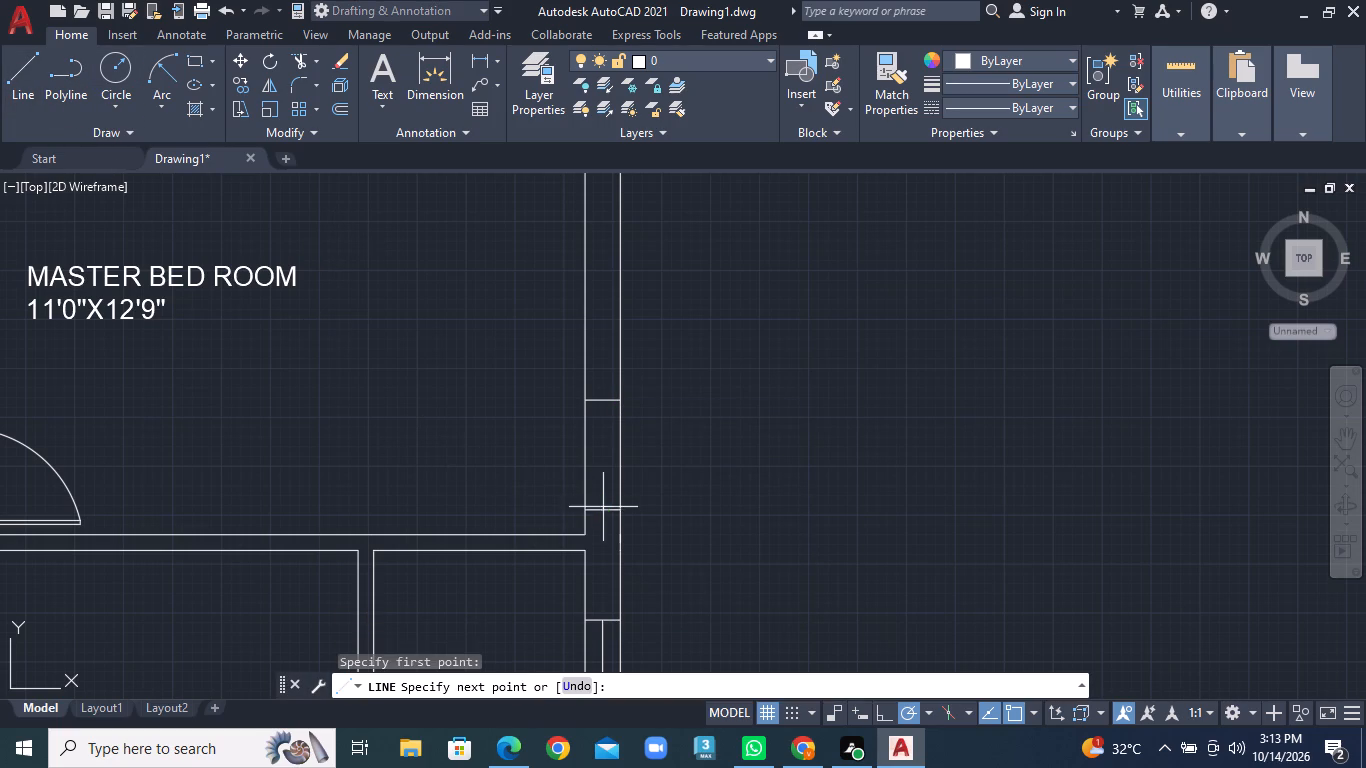
click(604, 391)
right_click(604, 391)
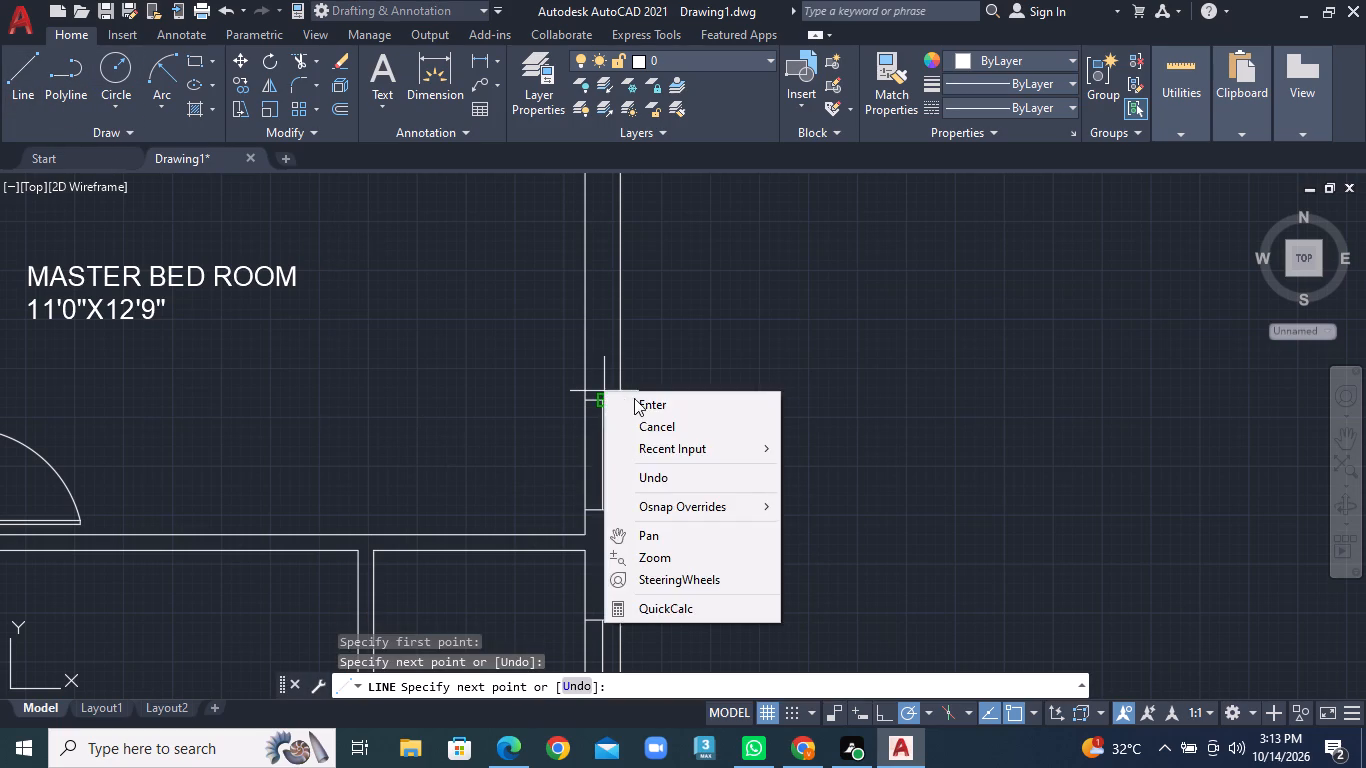
click(634, 398)
Check the openings around the detailed upper unit and examine the layout of the undetailed unit below it.
scroll(510, 346, down, 2)
middle_drag(477, 289, 537, 408)
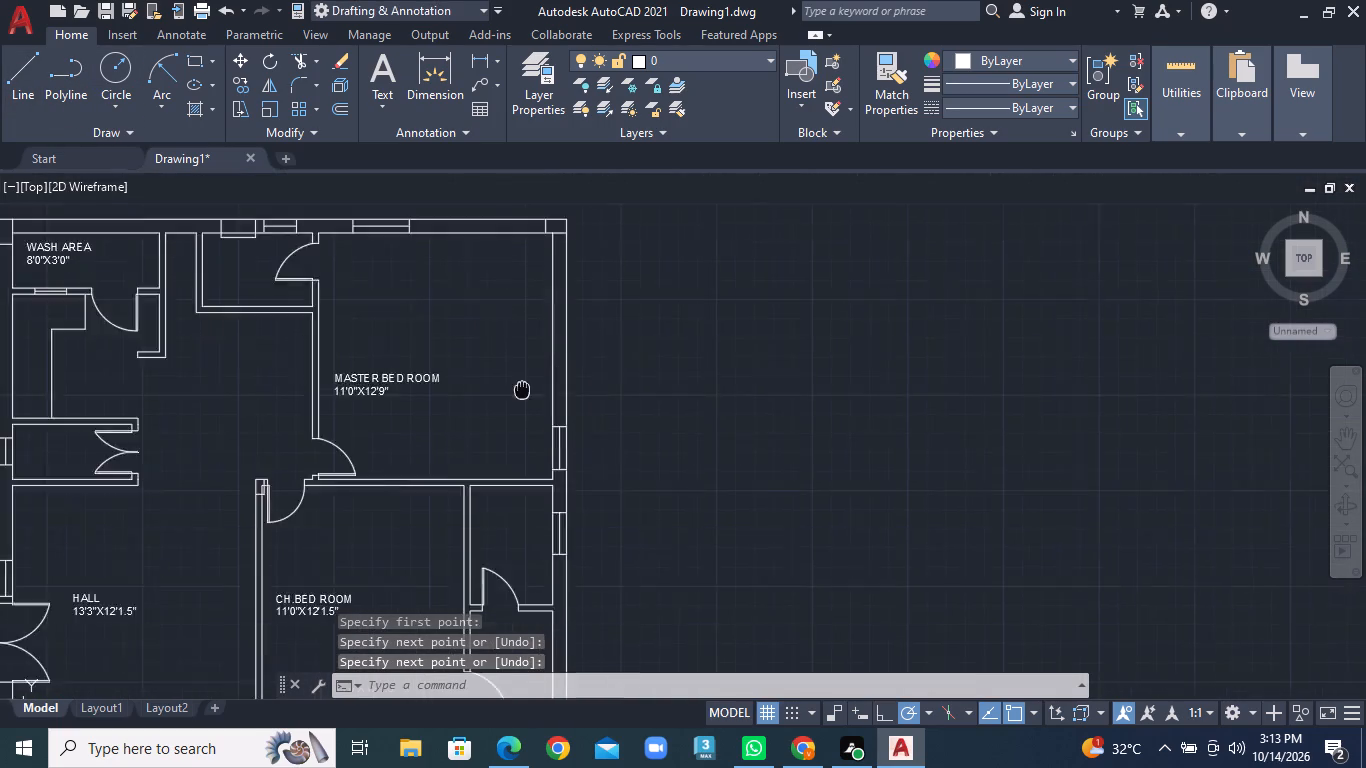
middle_drag(537, 408, 645, 521)
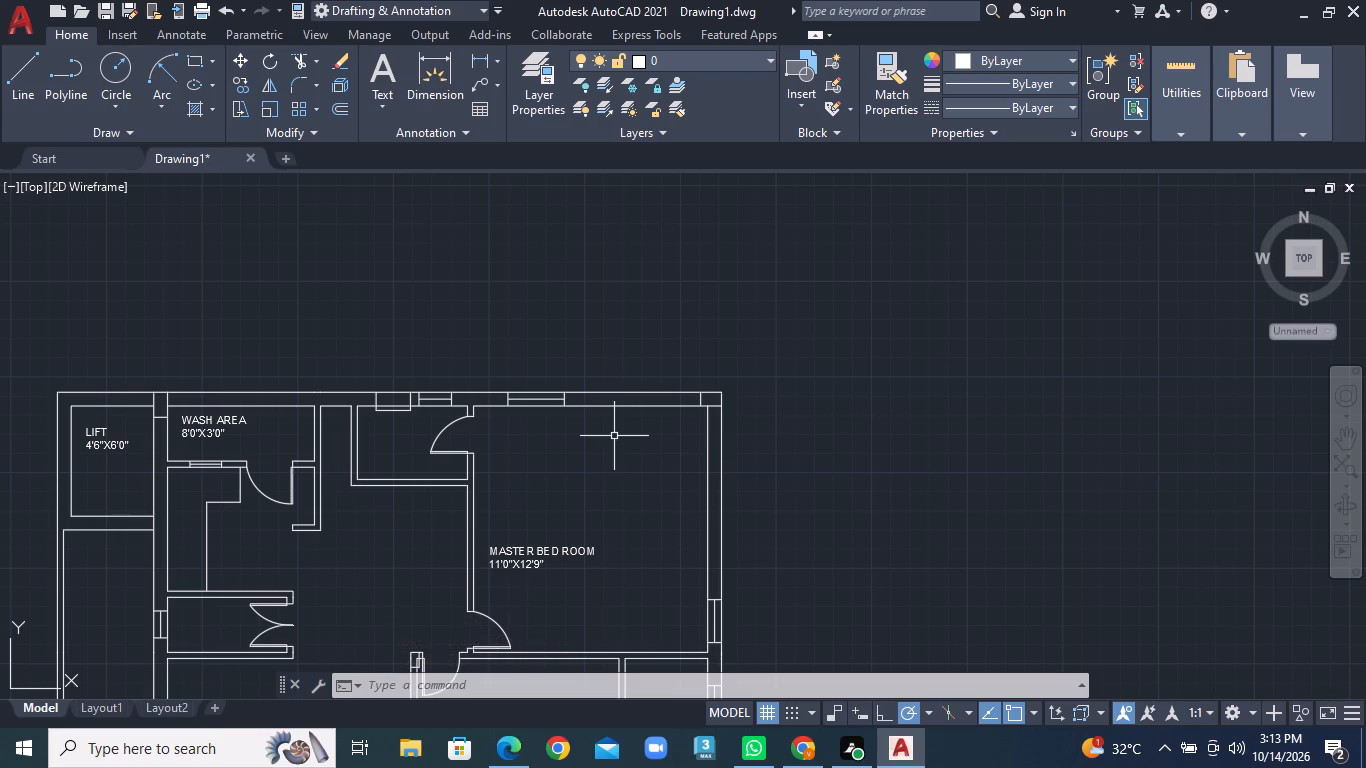
scroll(439, 513, down, 2)
middle_drag(391, 629, 434, 436)
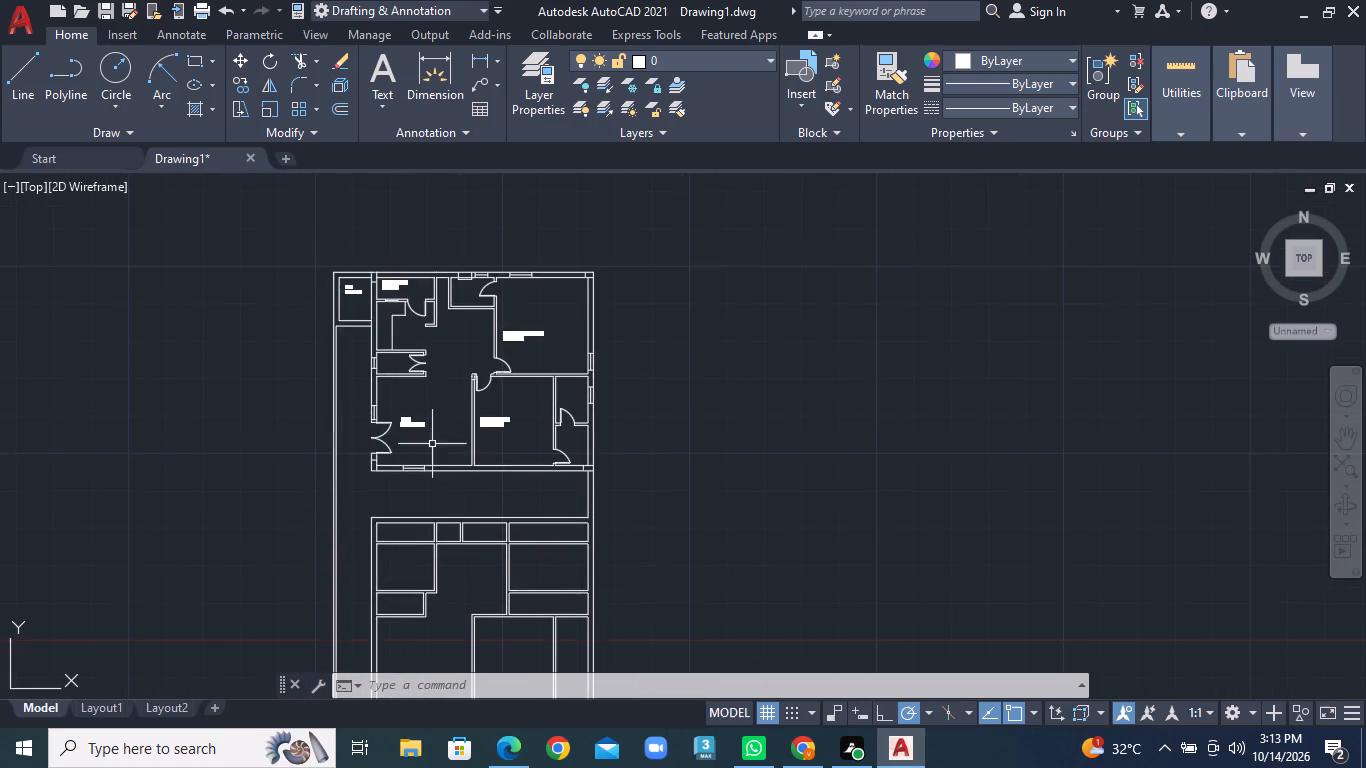
scroll(436, 476, up, 2)
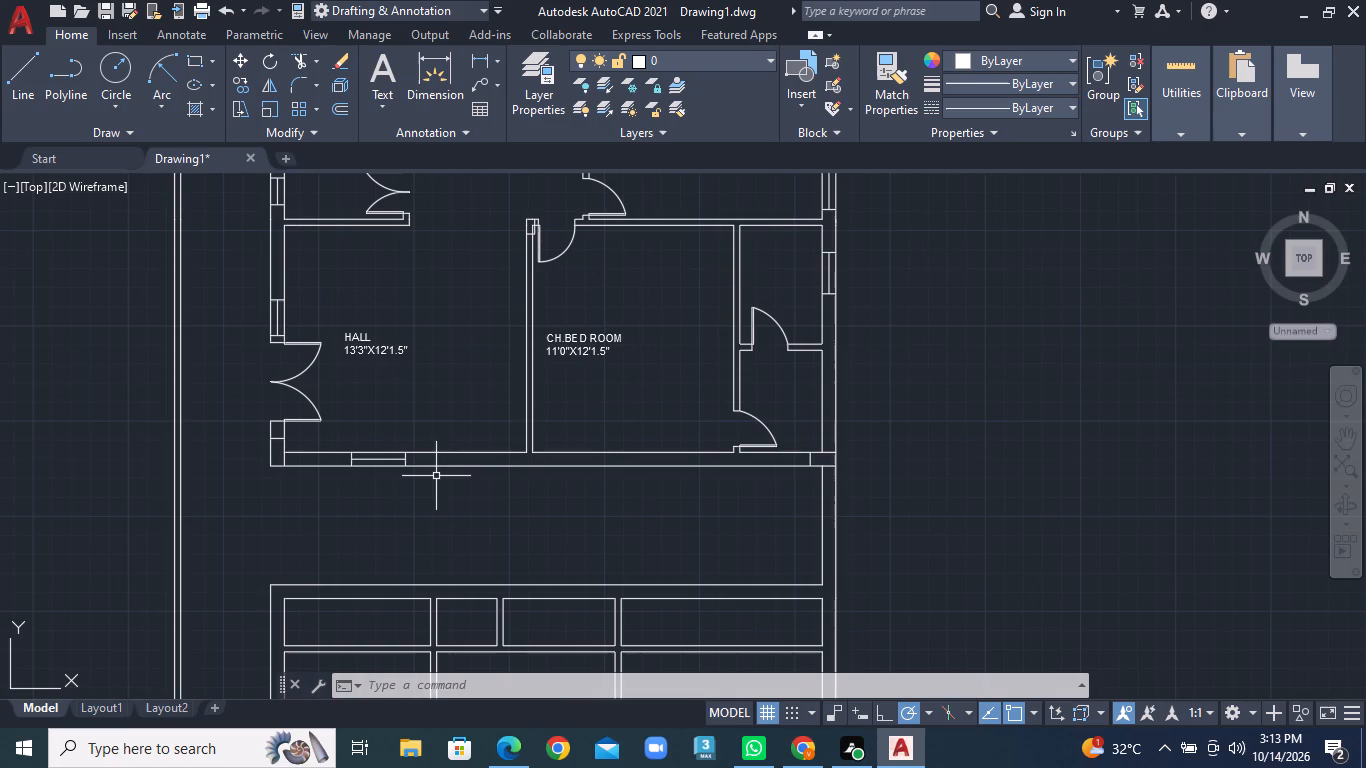
middle_drag(498, 602, 503, 409)
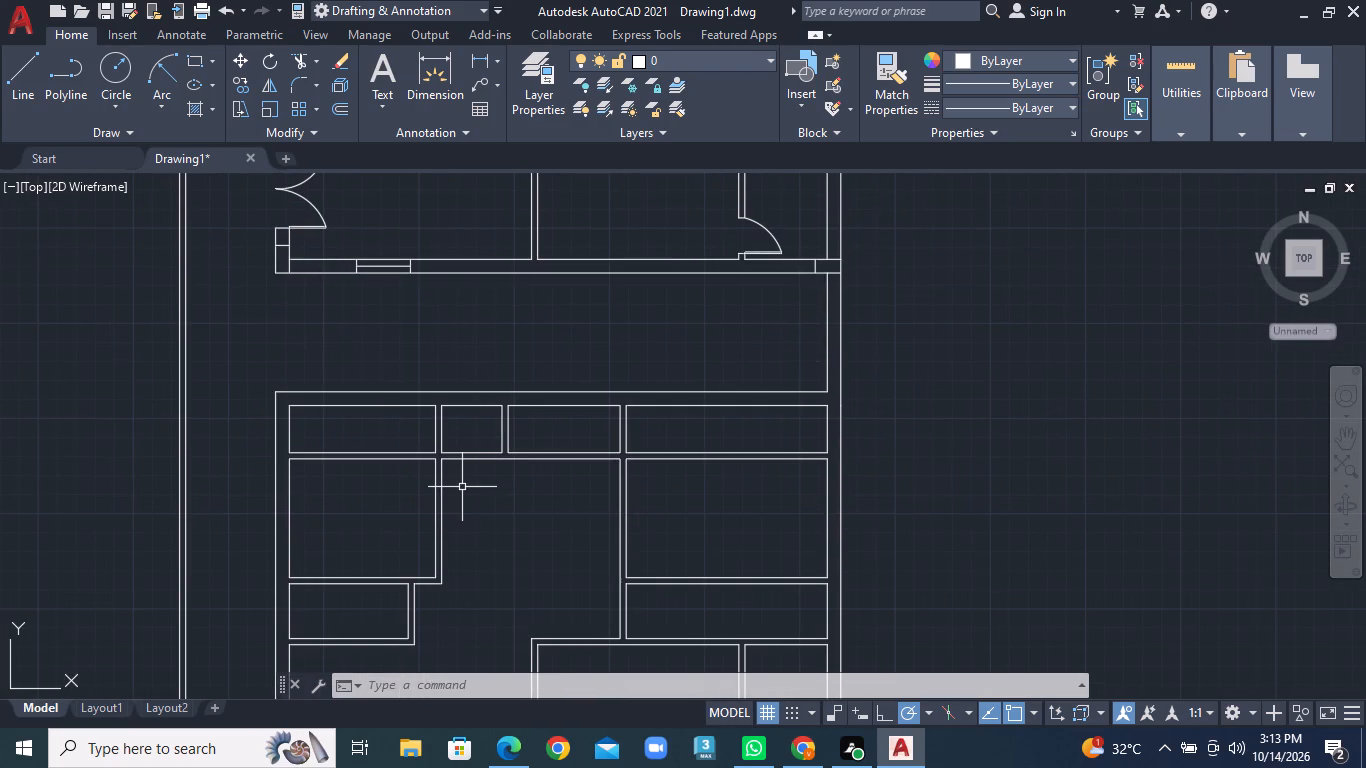
Draw a closed rectangular outline across the lower outer wall, where the partition between HALL and CH.BED ROOM meets it.
middle_drag(608, 427, 538, 616)
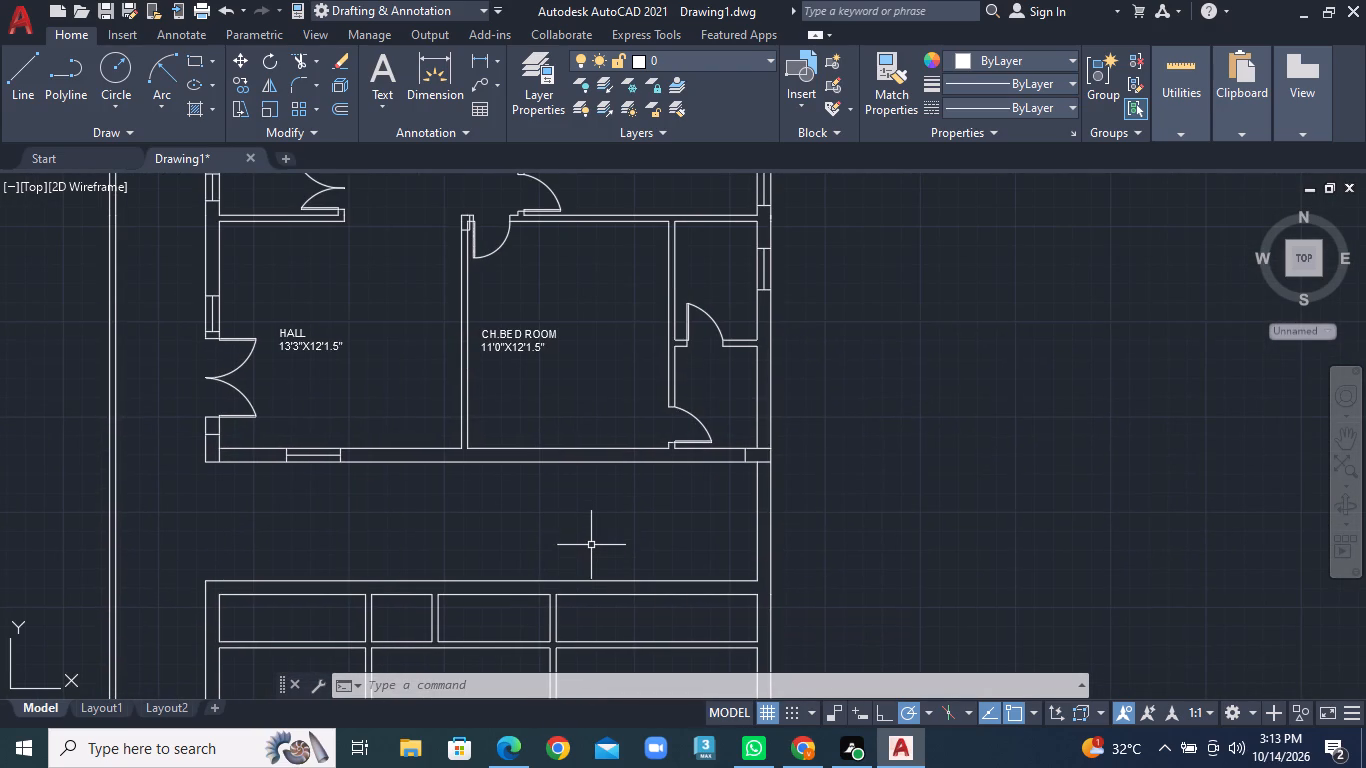
middle_drag(636, 555, 648, 368)
scroll(635, 555, up, 1)
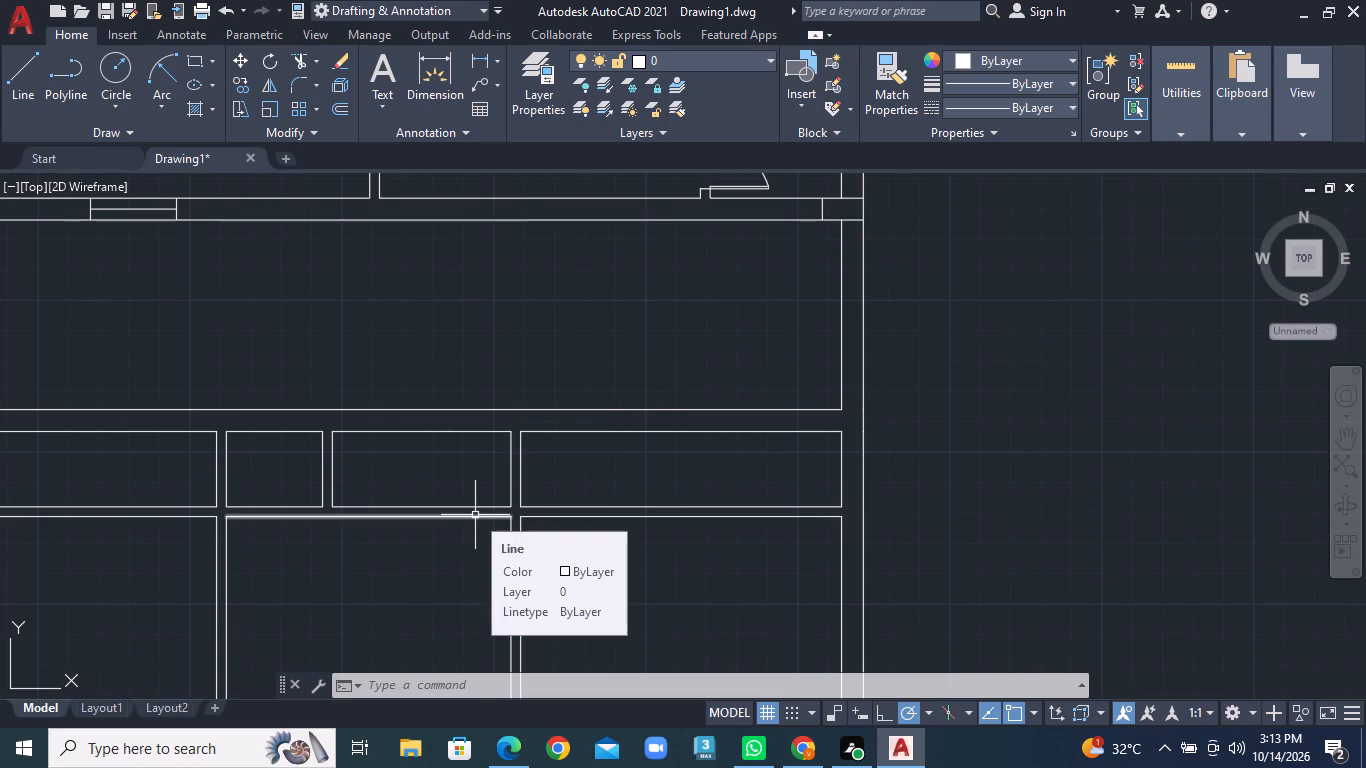
scroll(459, 518, down, 1)
middle_drag(459, 542, 509, 535)
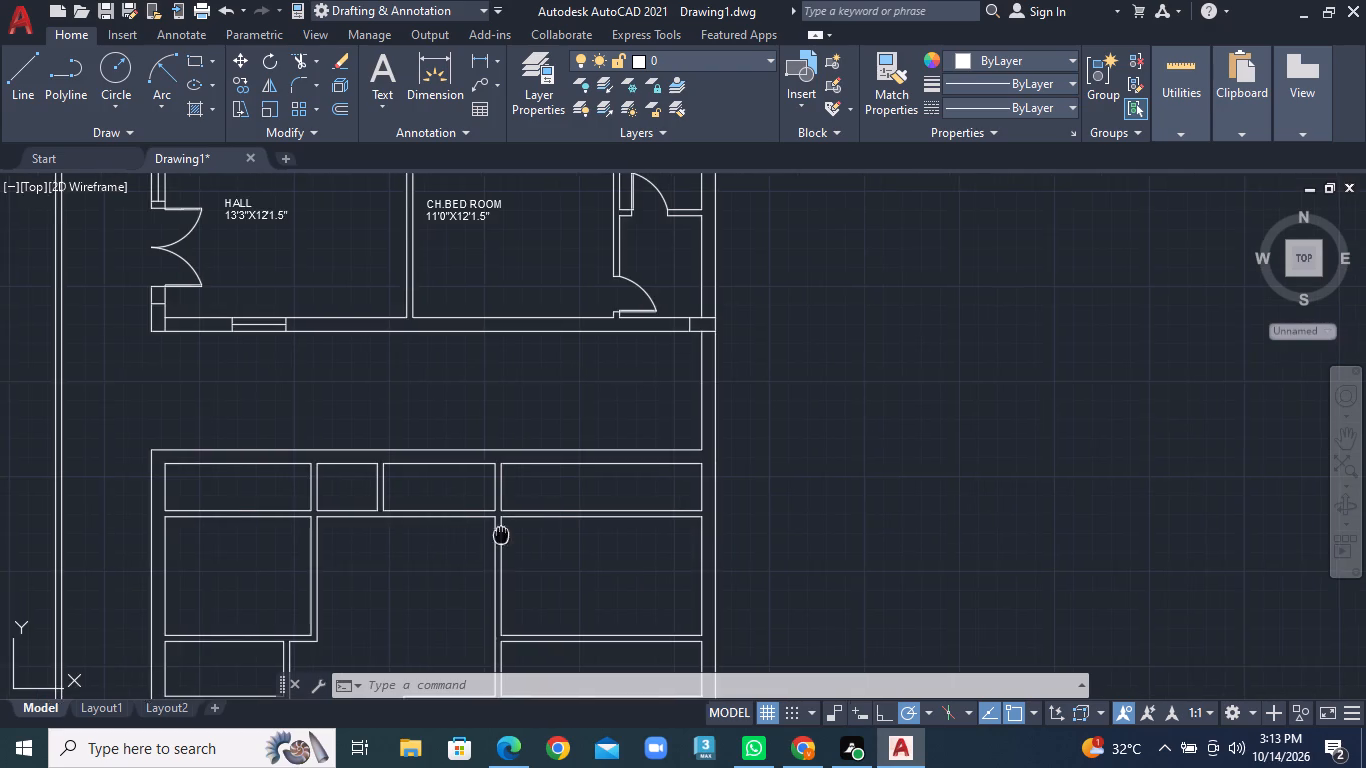
middle_drag(509, 535, 574, 543)
middle_drag(576, 418, 560, 533)
scroll(497, 461, up, 2)
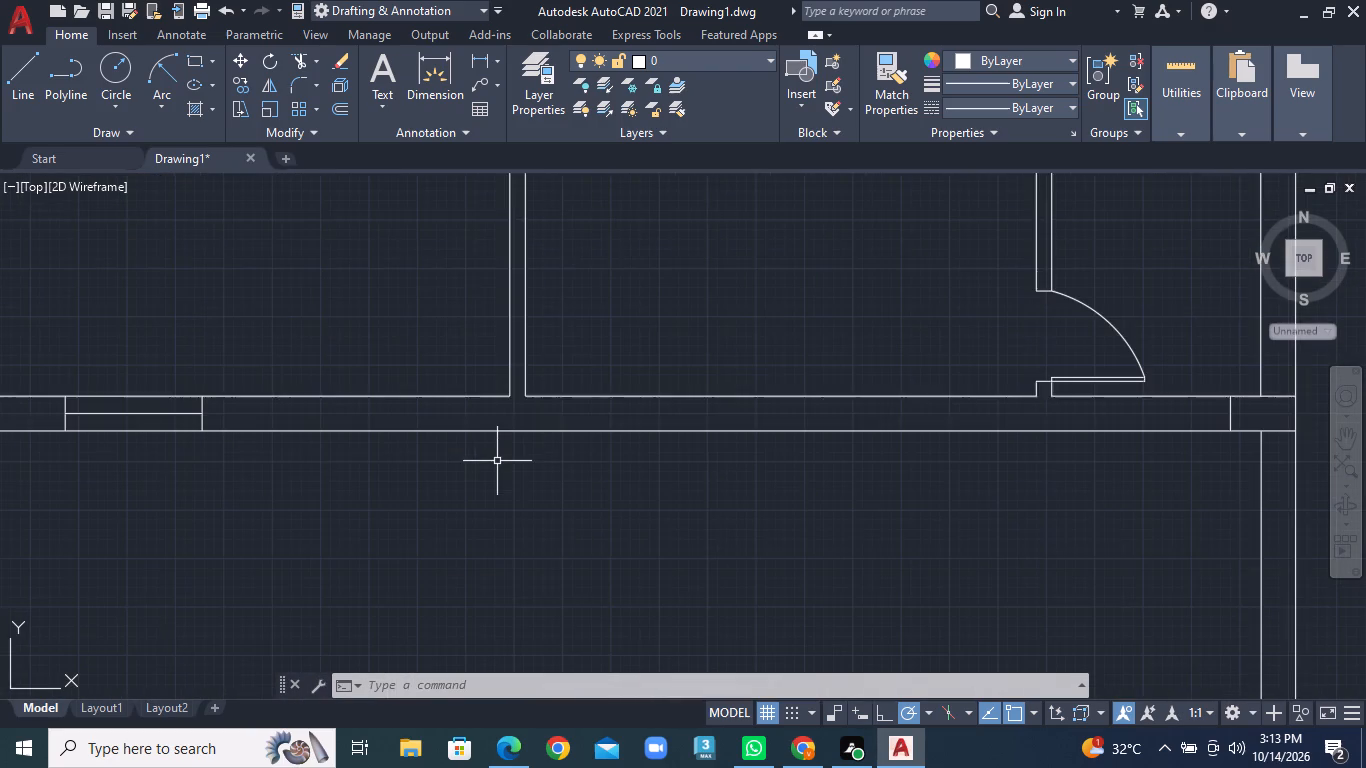
scroll(496, 464, up, 2)
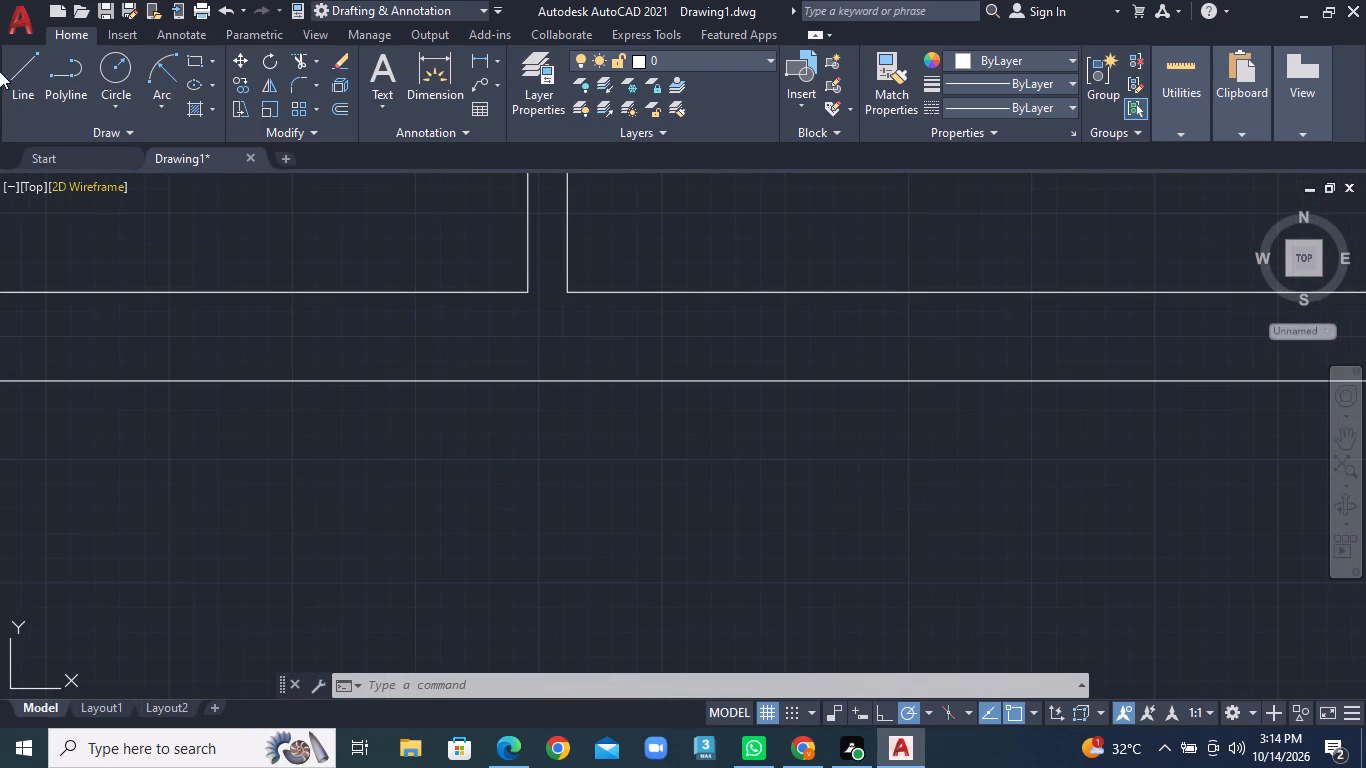
click(9, 81)
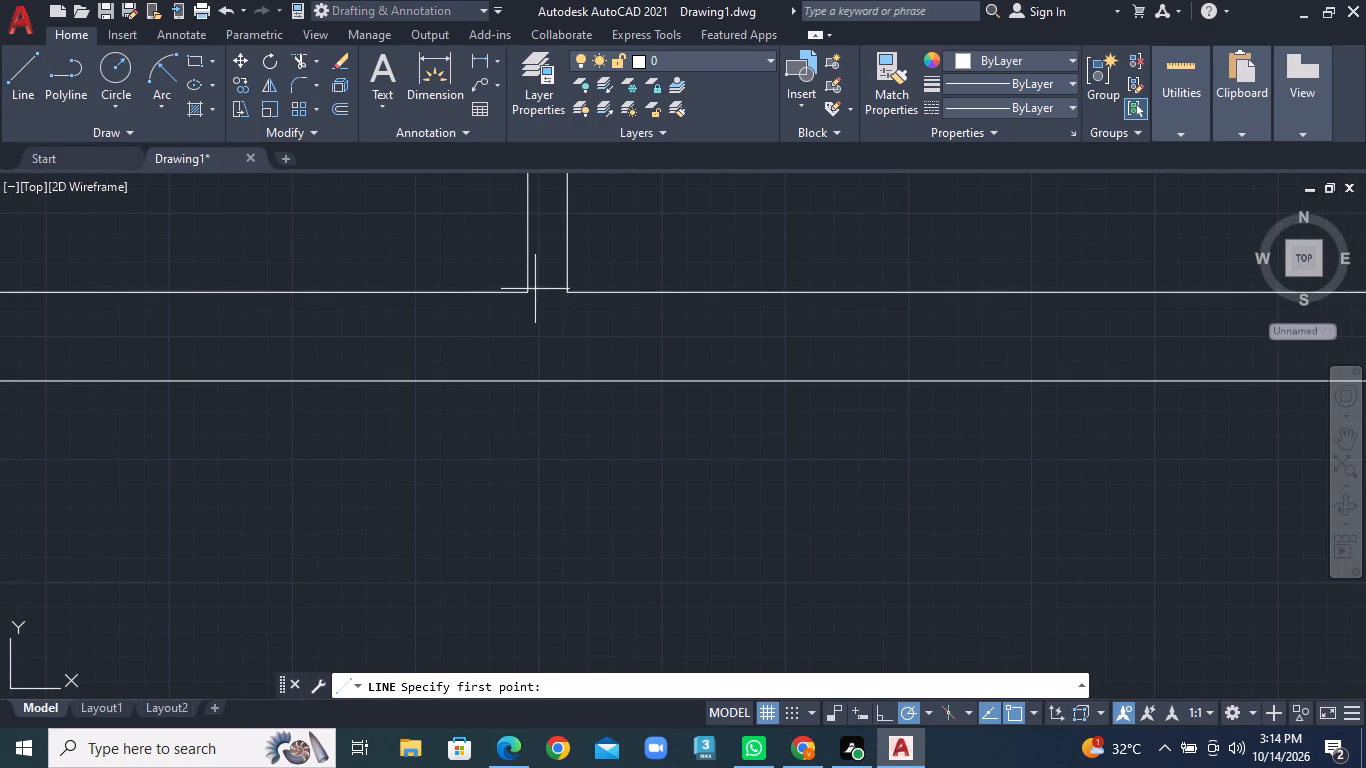
click(526, 292)
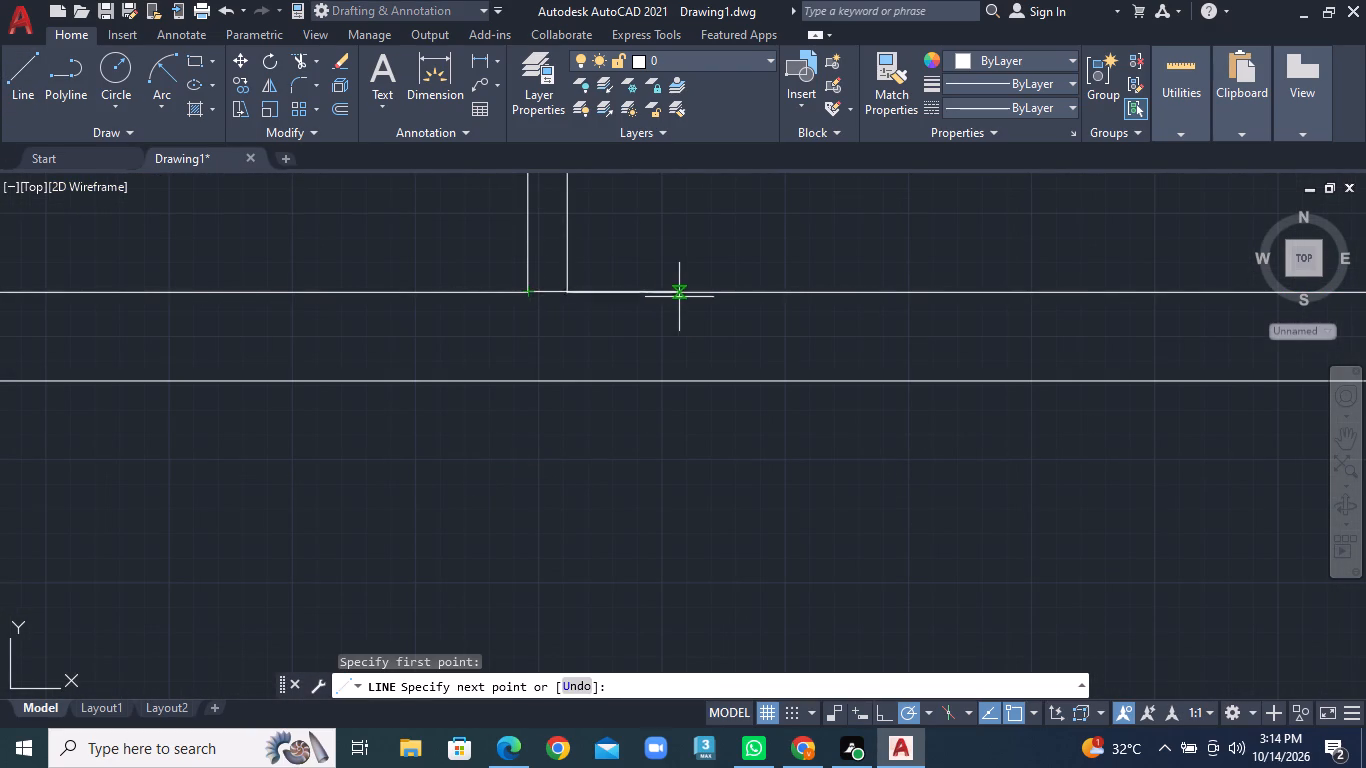
click(679, 297)
click(681, 381)
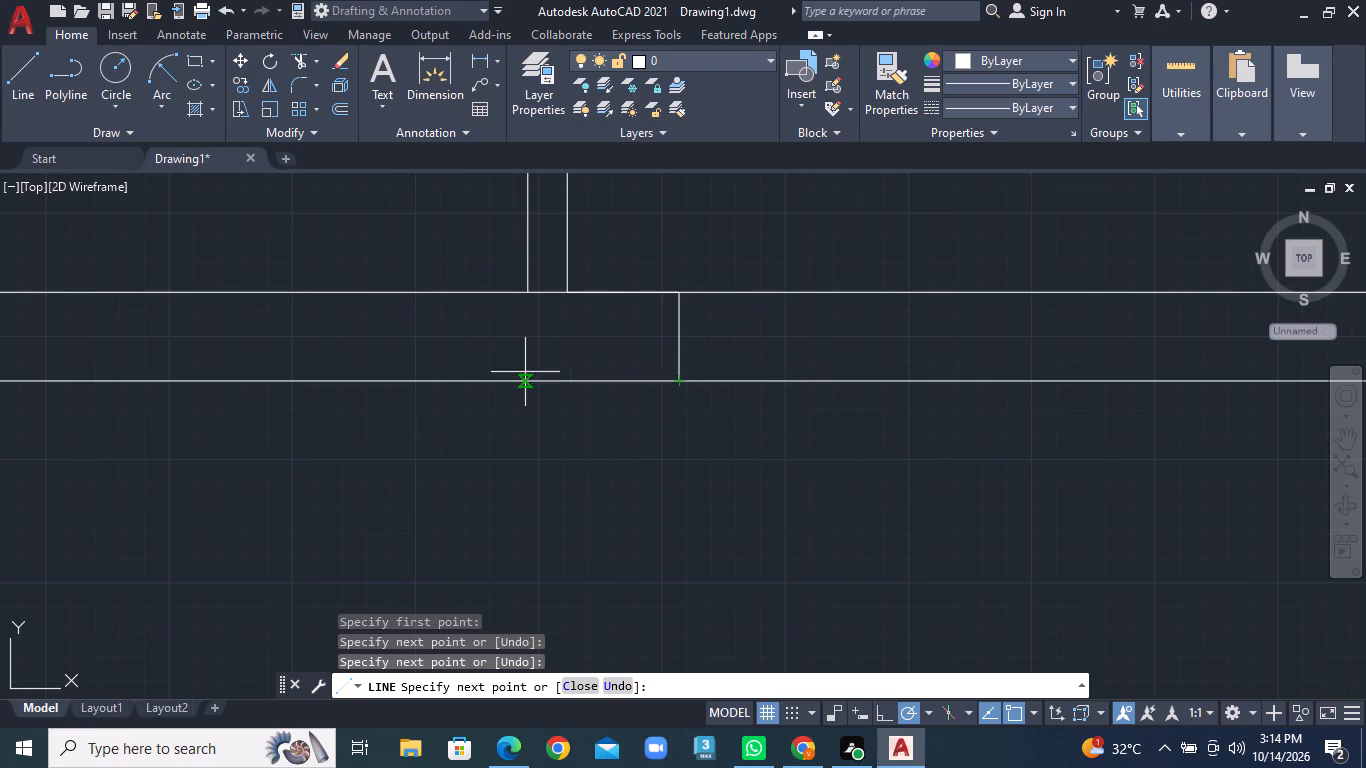
click(525, 382)
click(529, 296)
right_click(529, 296)
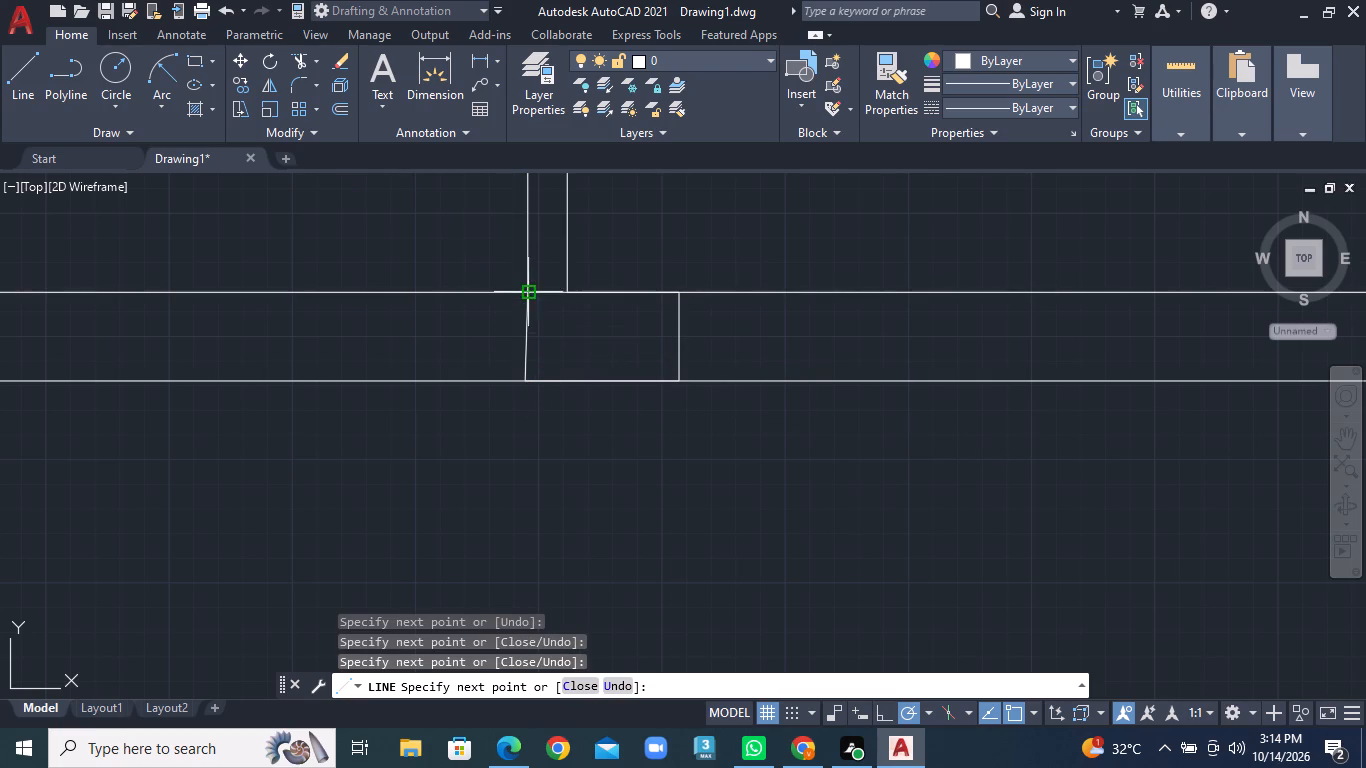
click(556, 303)
scroll(763, 395, down, 3)
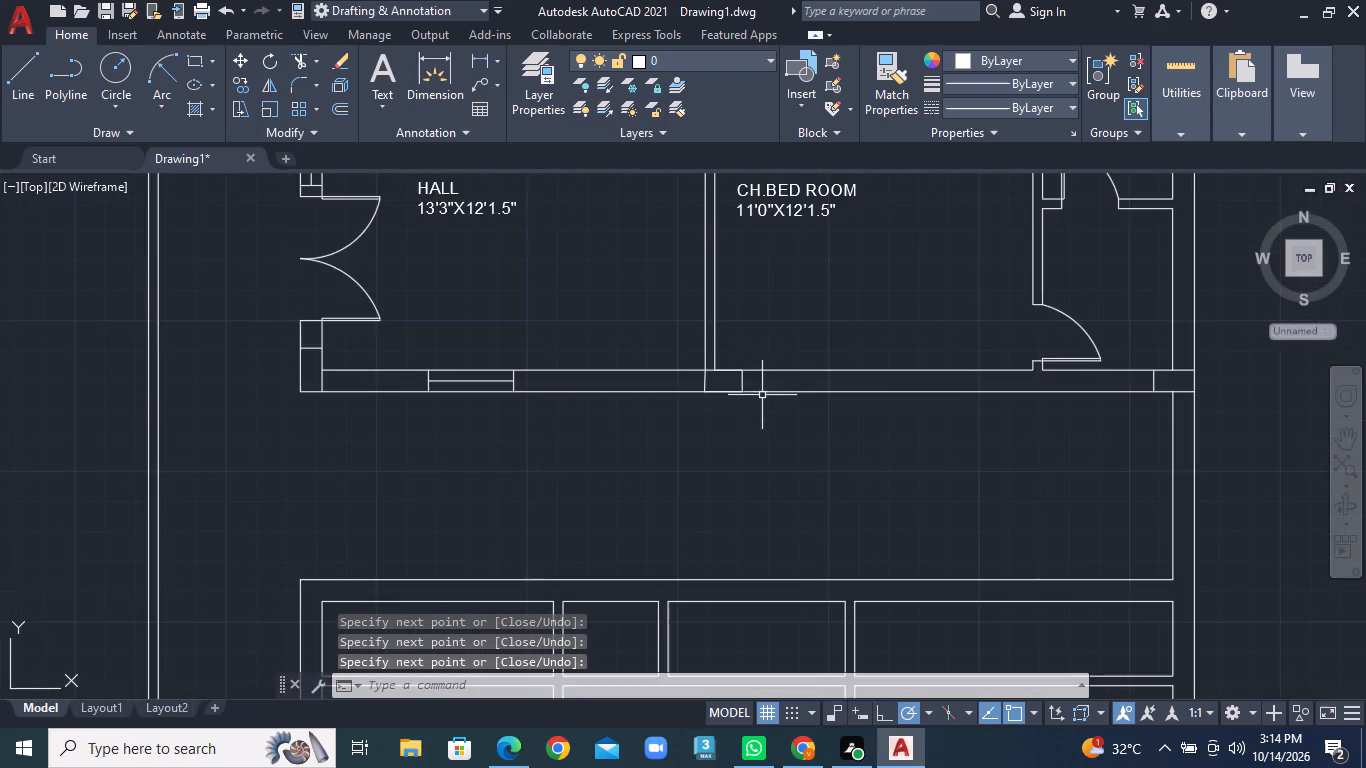
Erase the slightly slanted HALL-side end line of the rectangle at the partition junction.
scroll(731, 396, up, 4)
click(560, 320)
right_click(560, 320)
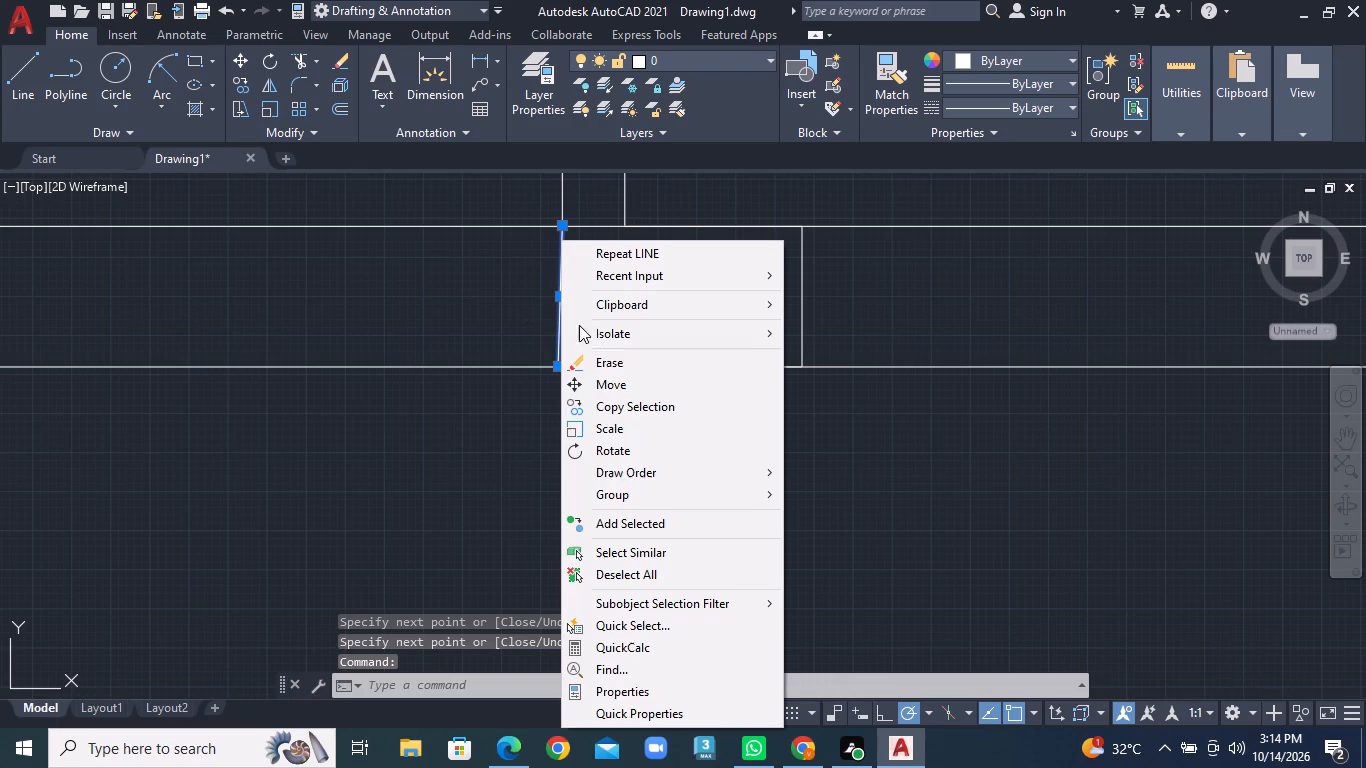
click(606, 368)
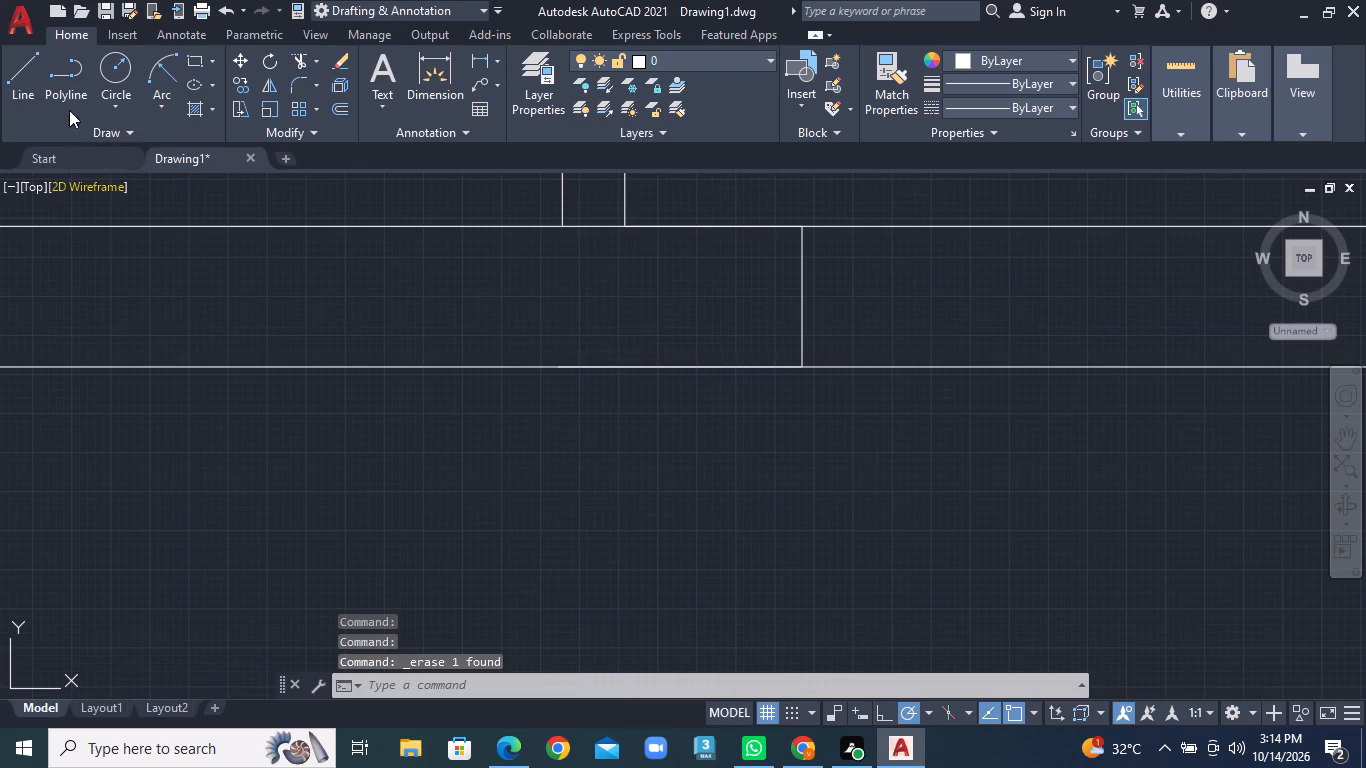
Draw a vertical line across the outer wall from the partition's HALL-side corner, closing the open end of the rectangle.
click(30, 98)
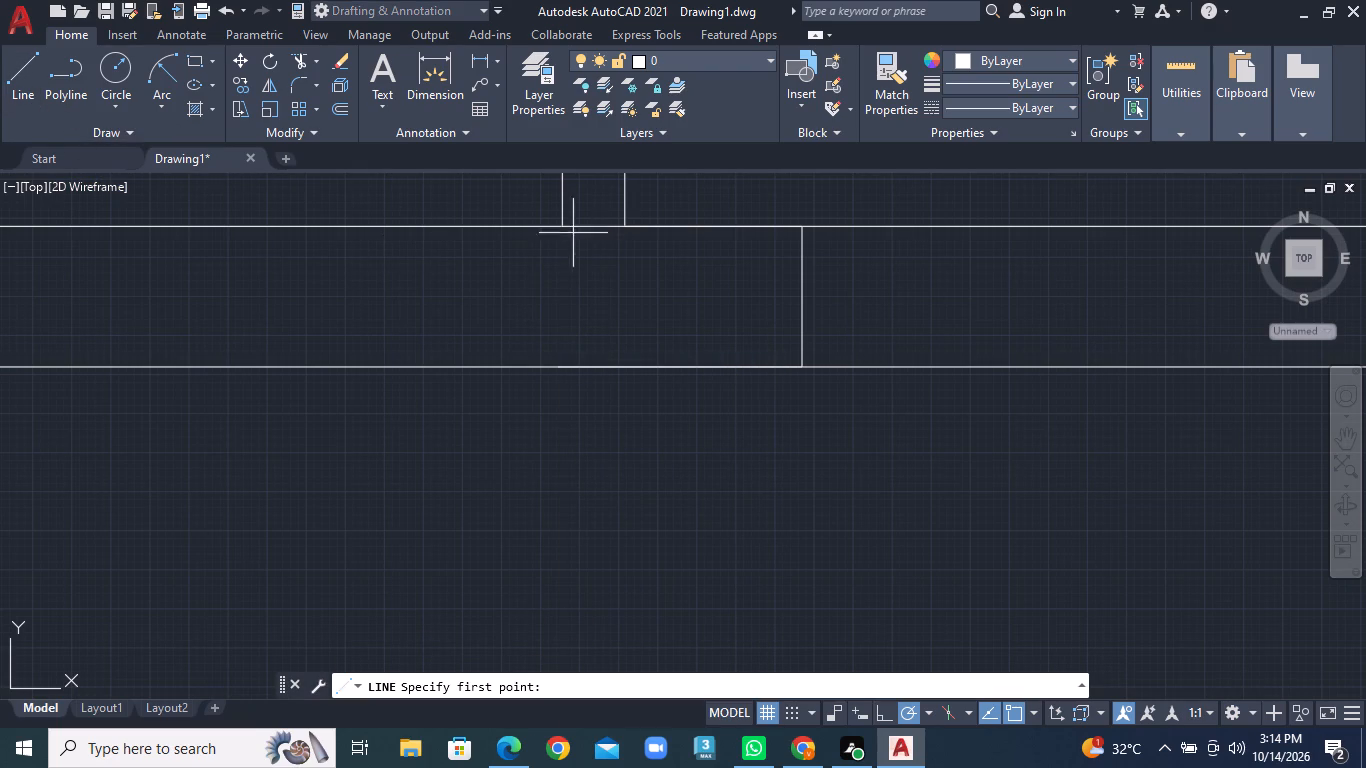
click(563, 225)
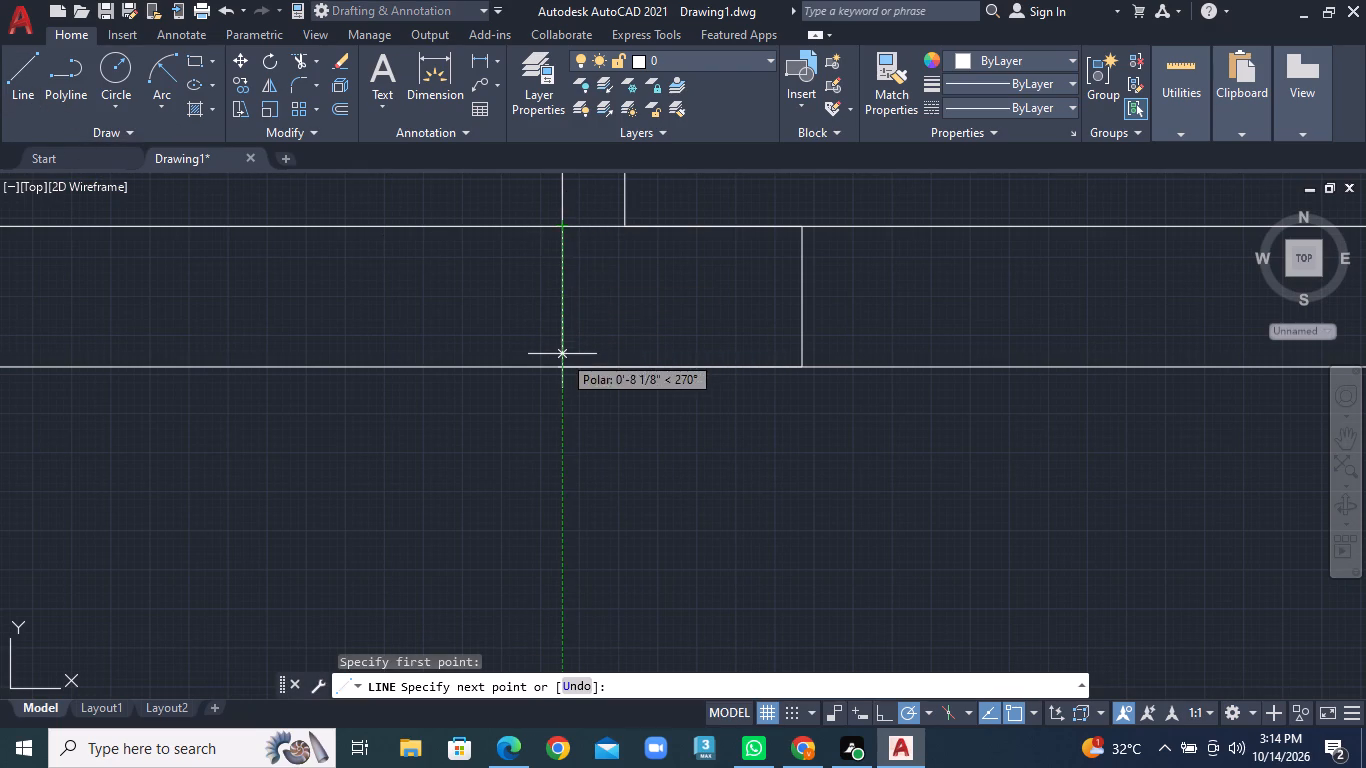
click(562, 359)
right_click(562, 359)
click(592, 368)
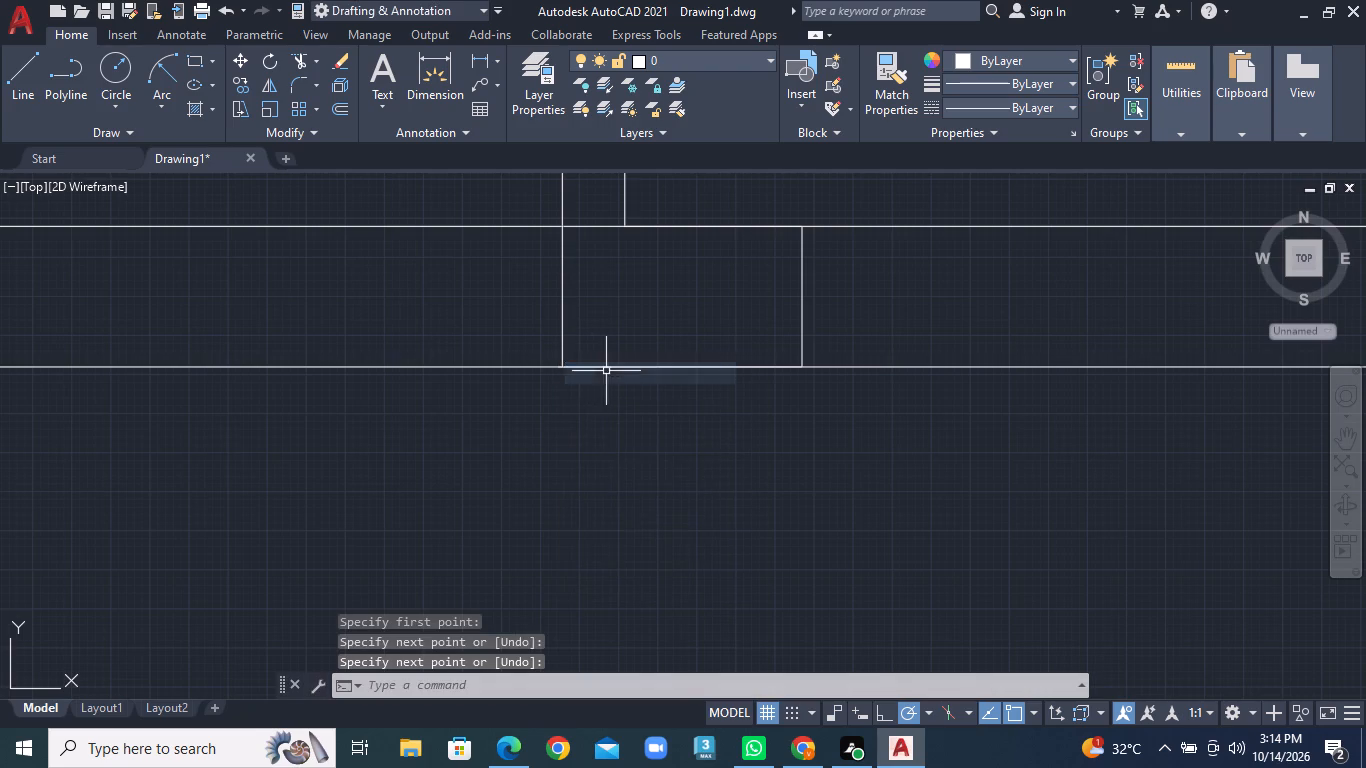
scroll(653, 371, down, 4)
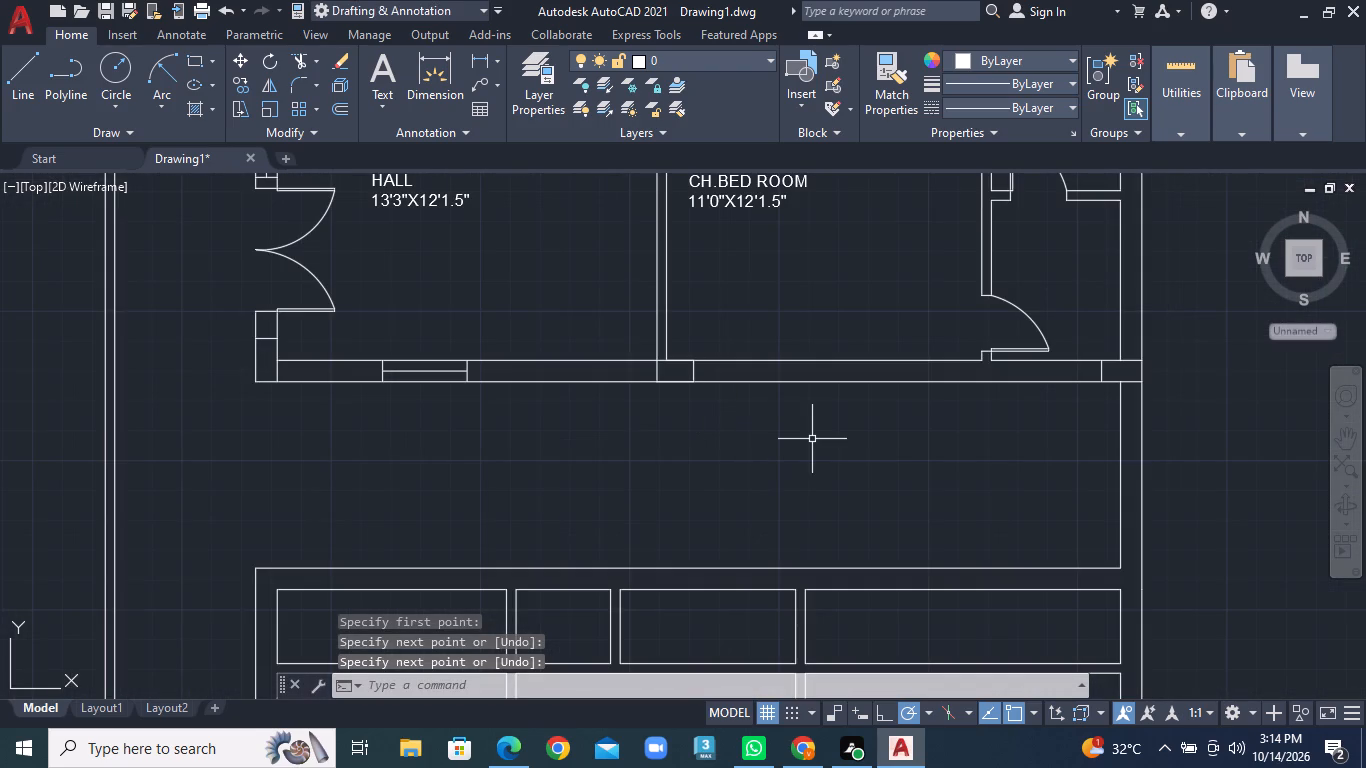
middle_drag(698, 406, 692, 431)
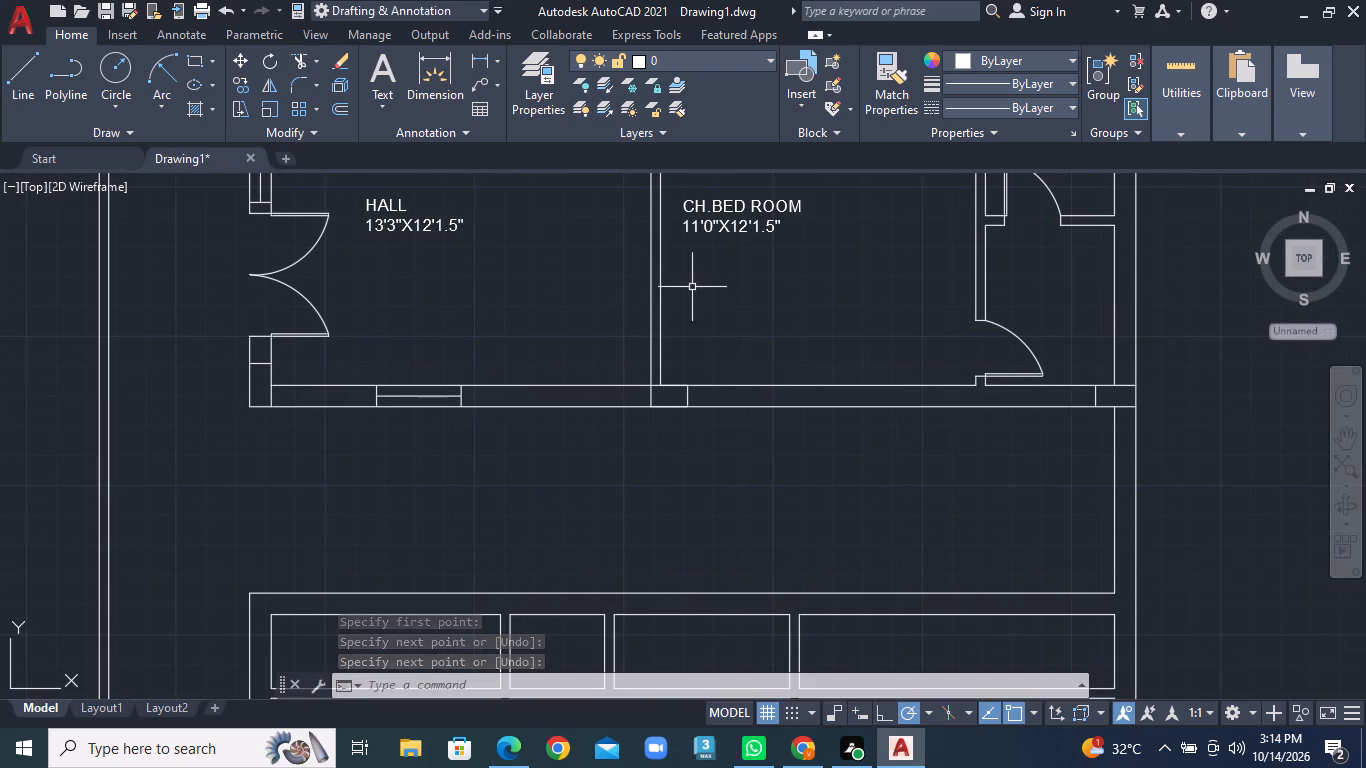
middle_drag(683, 306, 617, 539)
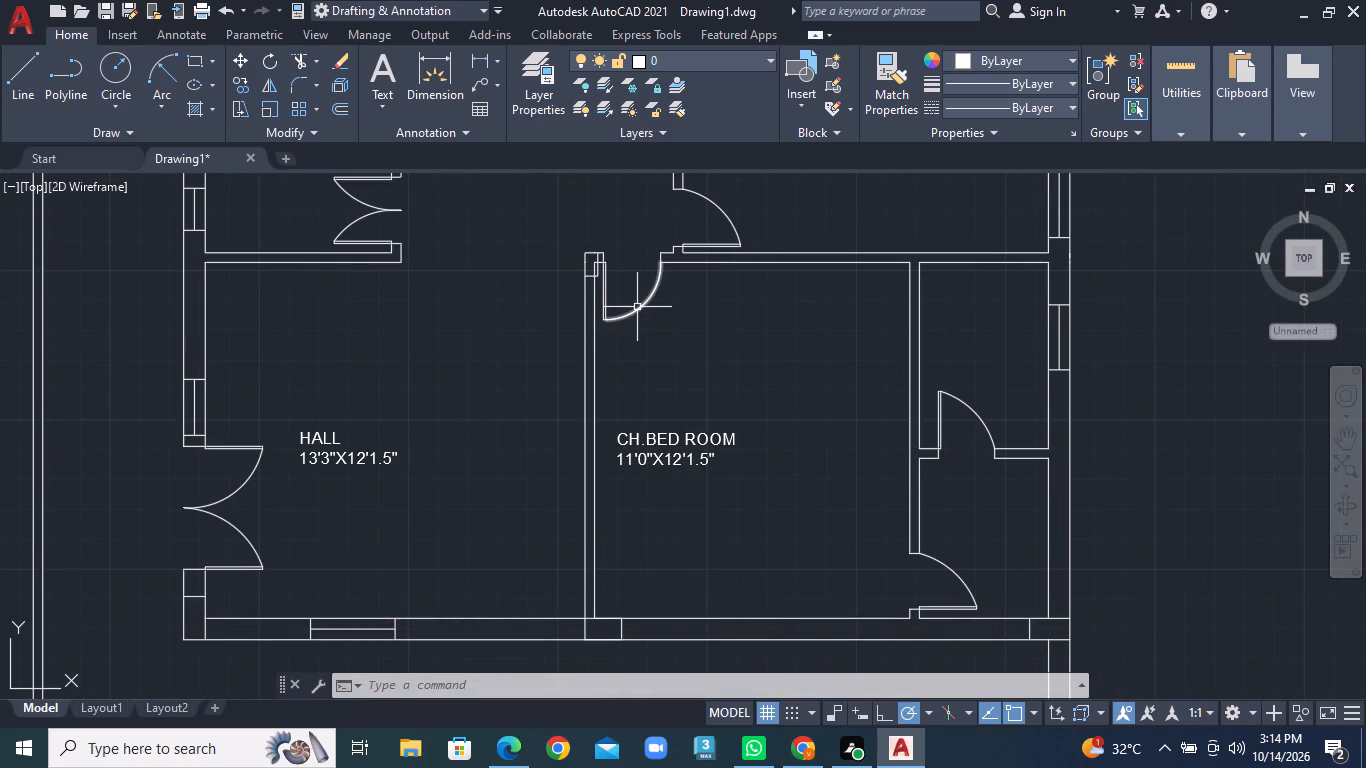
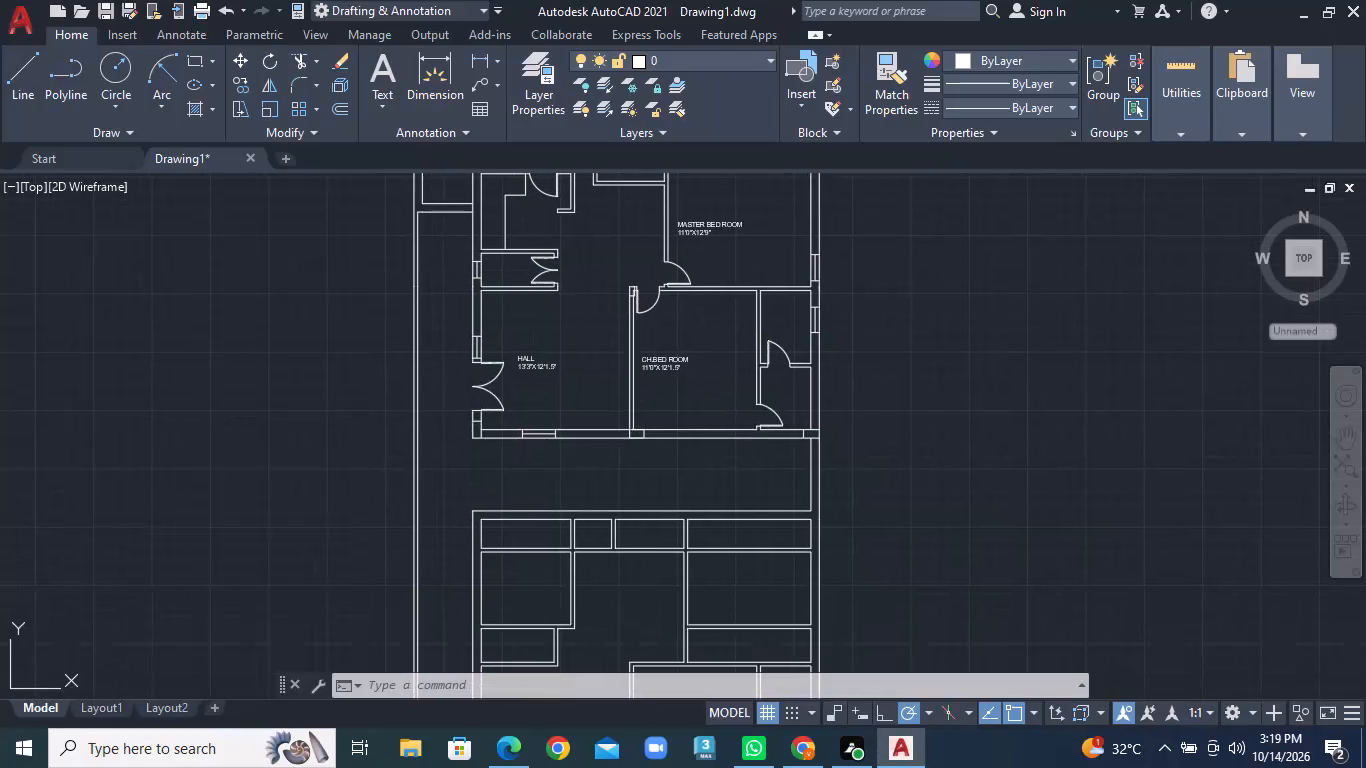
Draw a horizontal line across the HALL's outer side wall, extending the upper face of the partition at the HALL's top corner.
scroll(618, 437, up, 1)
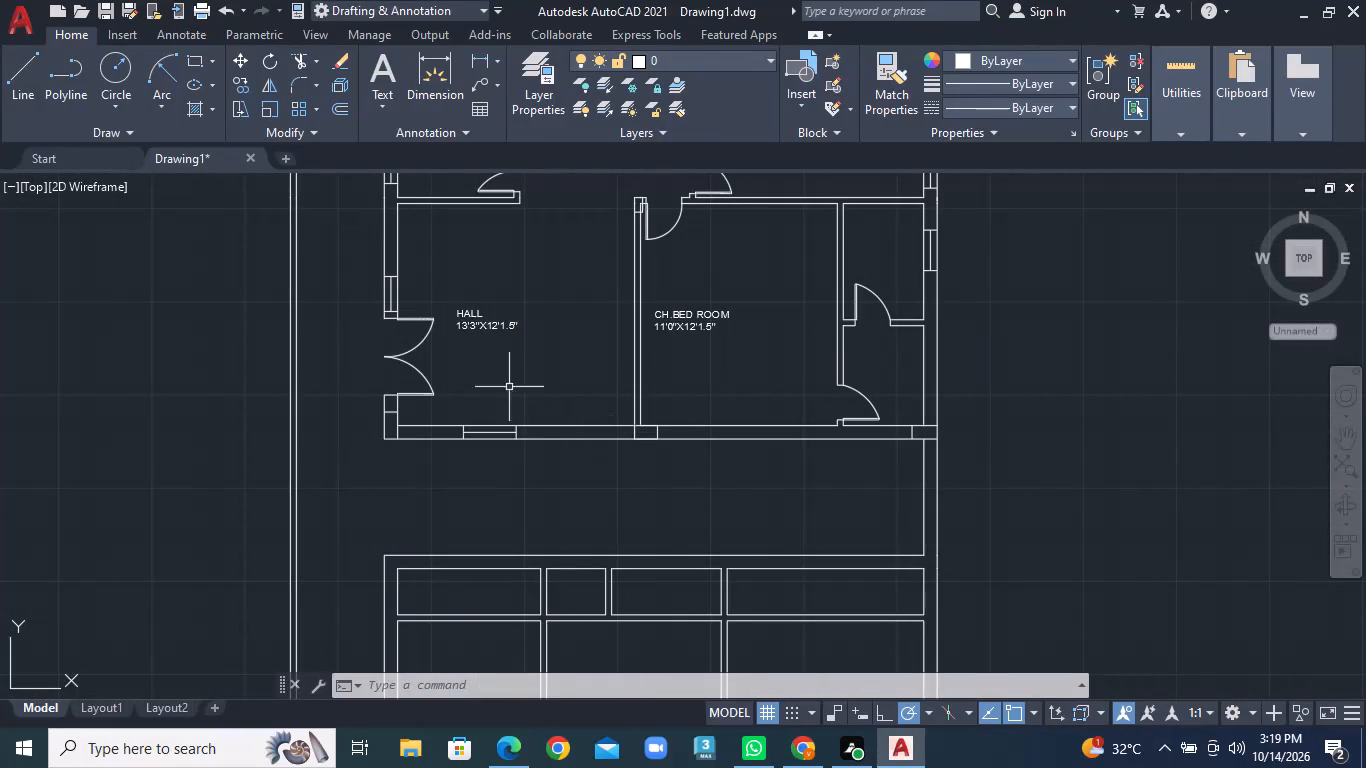
scroll(486, 378, up, 1)
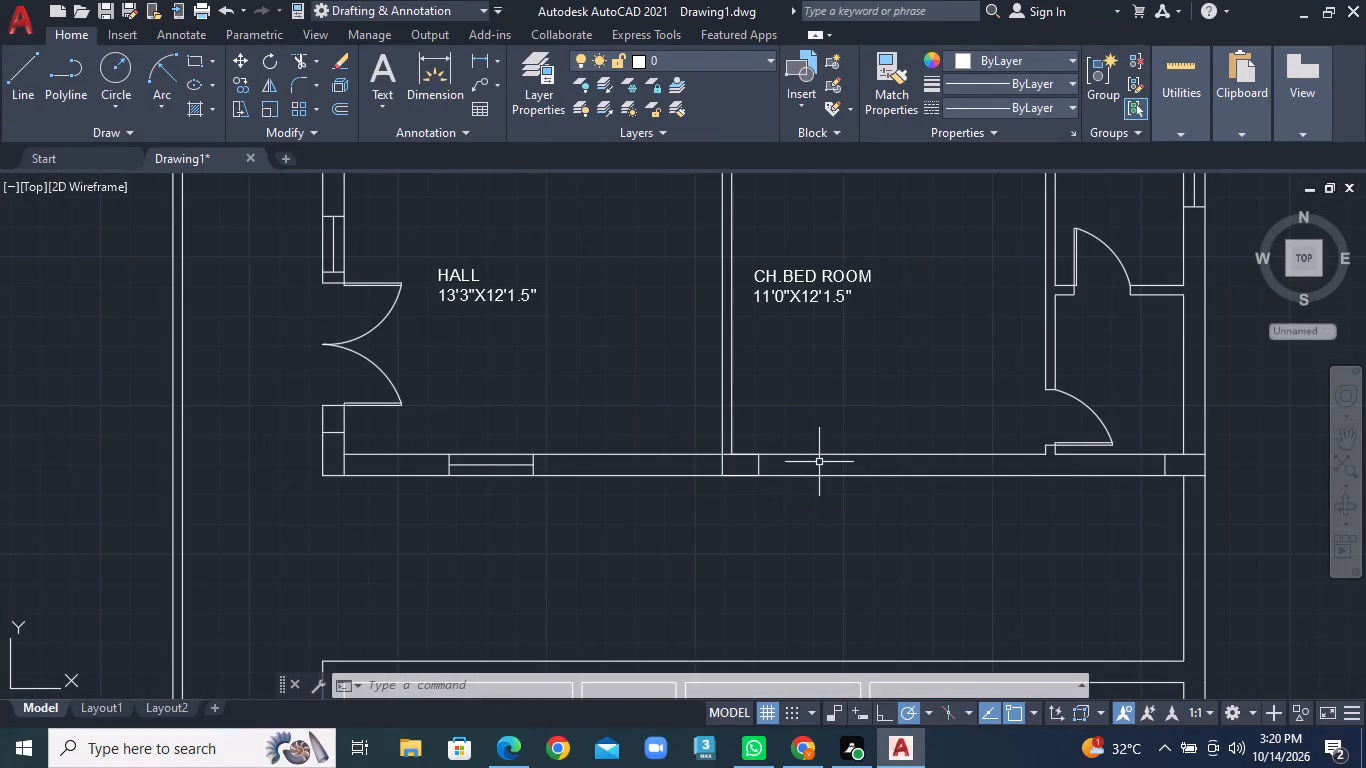
middle_drag(809, 462, 680, 507)
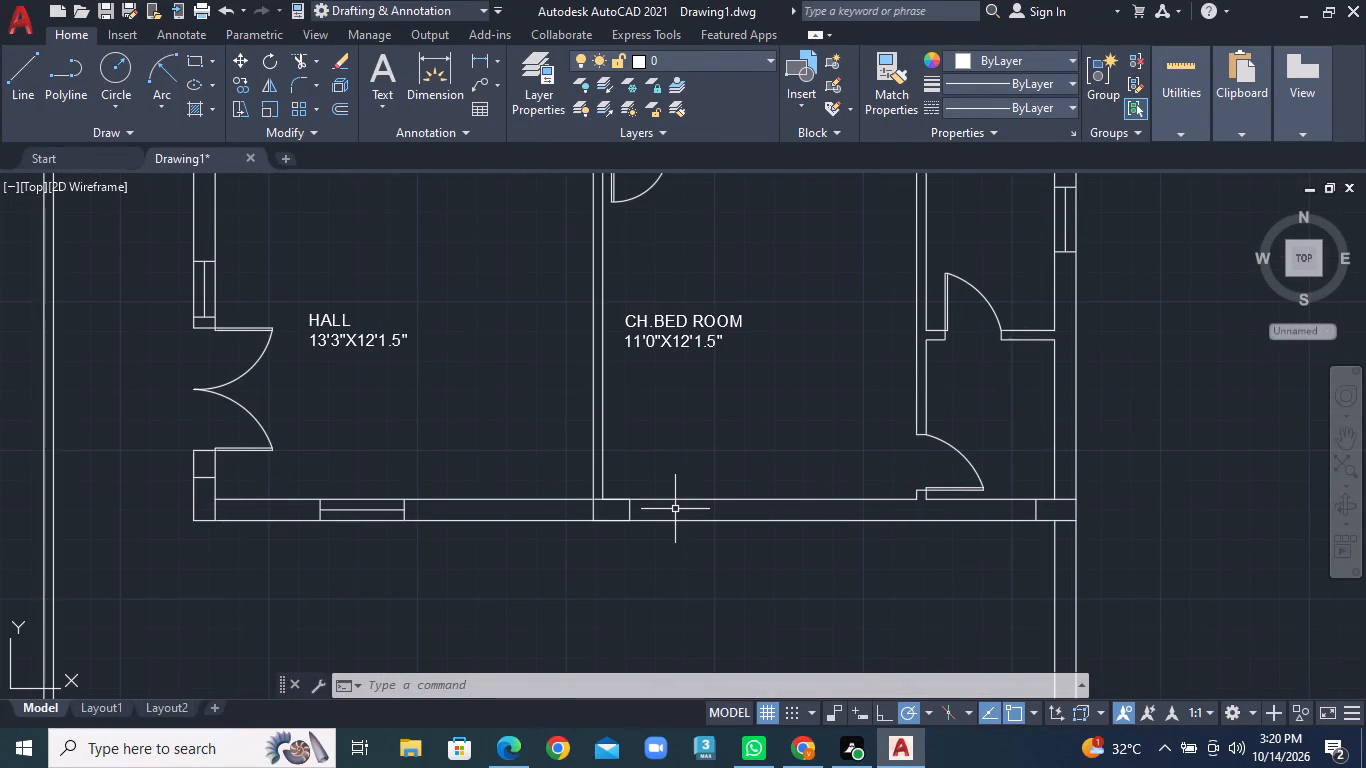
middle_drag(526, 366, 522, 538)
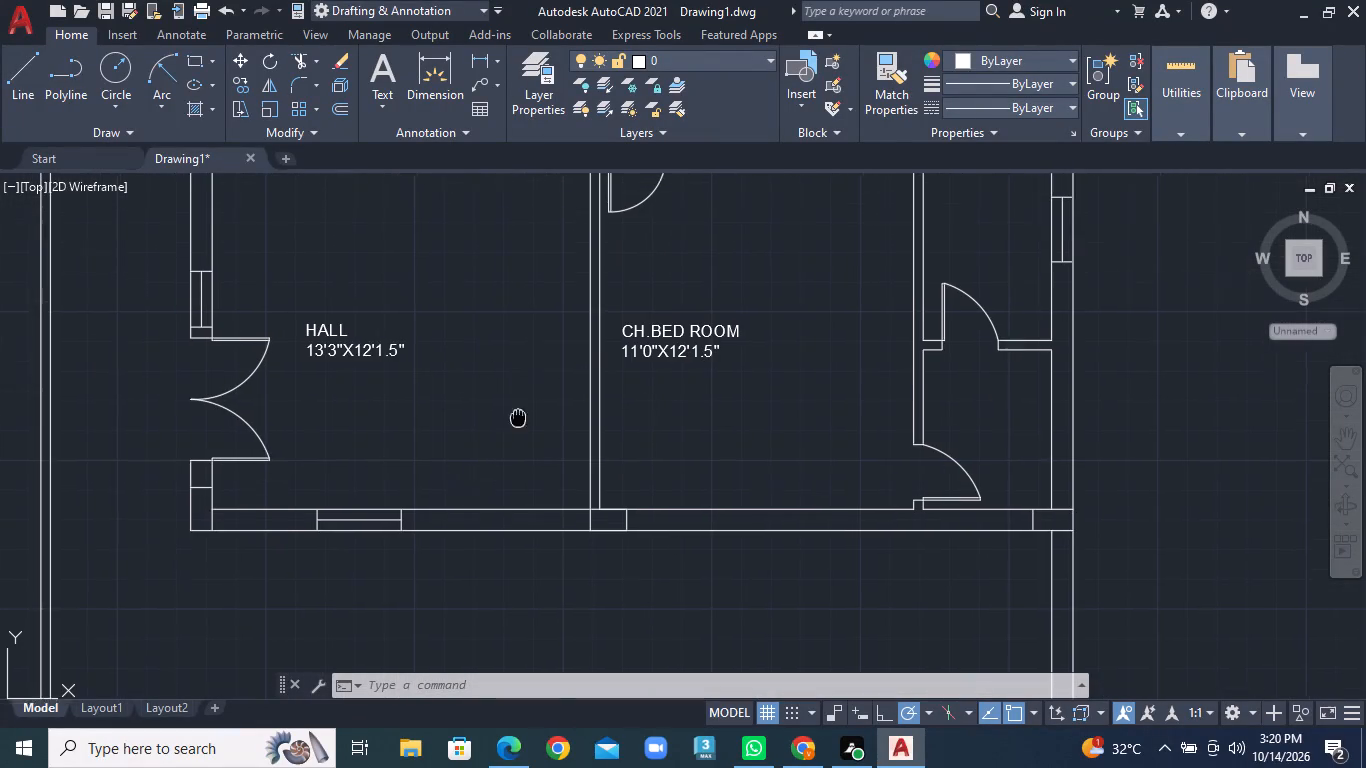
middle_drag(522, 538, 522, 567)
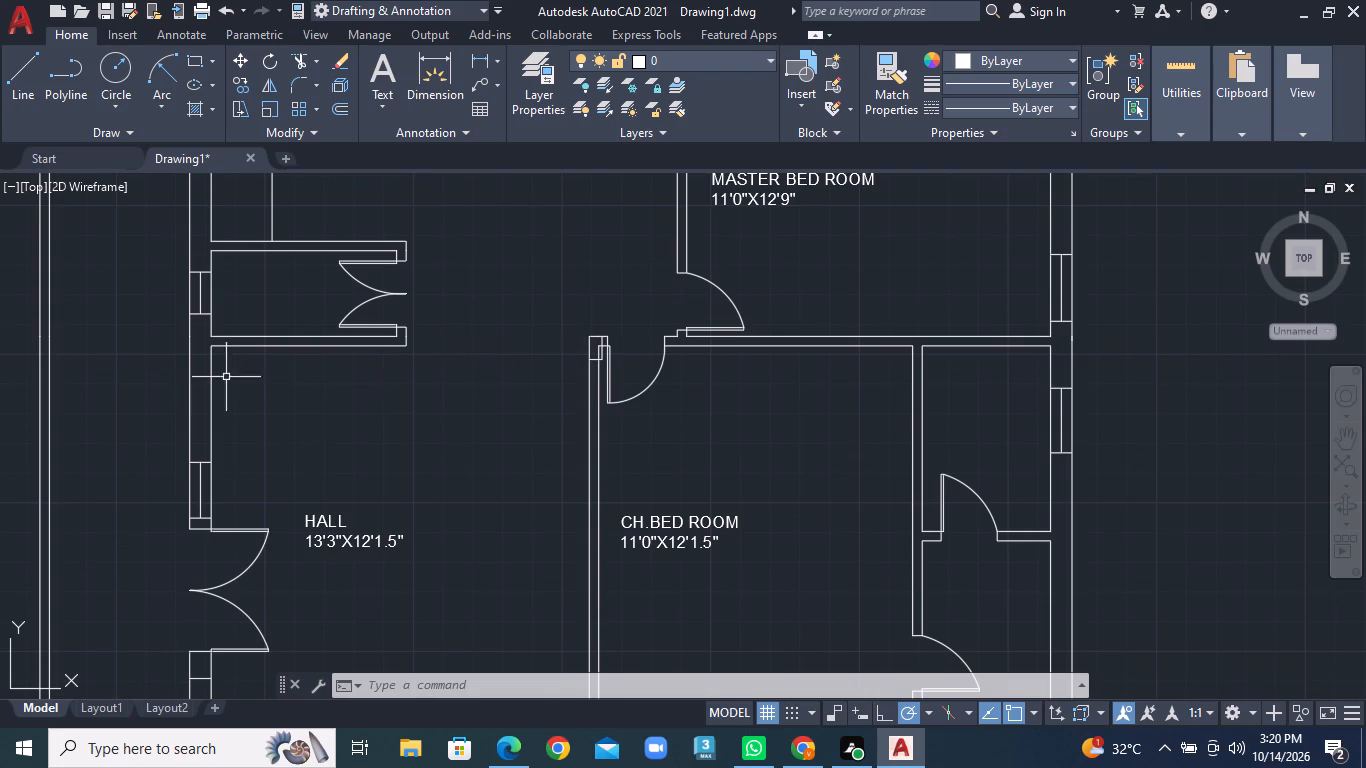
scroll(206, 372, up, 1)
middle_drag(263, 375, 331, 365)
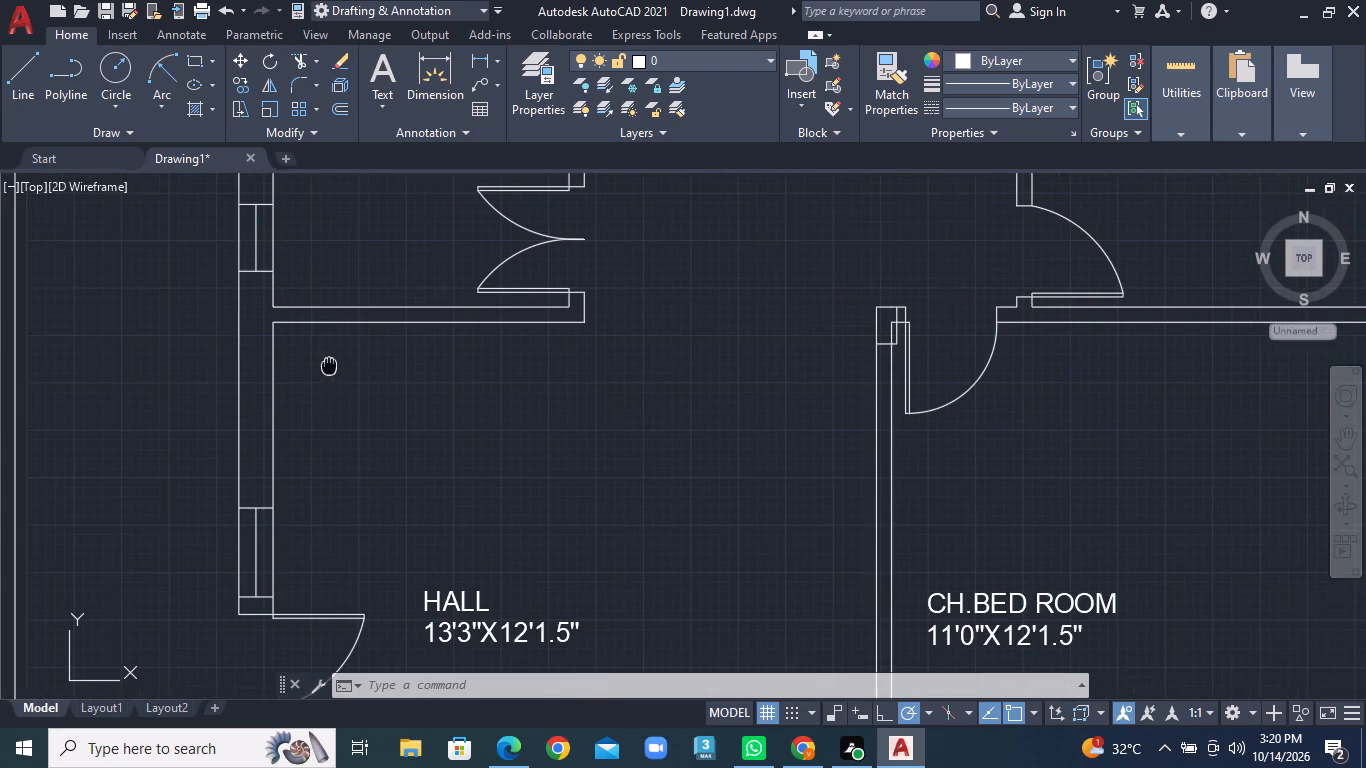
middle_drag(331, 365, 338, 363)
click(12, 92)
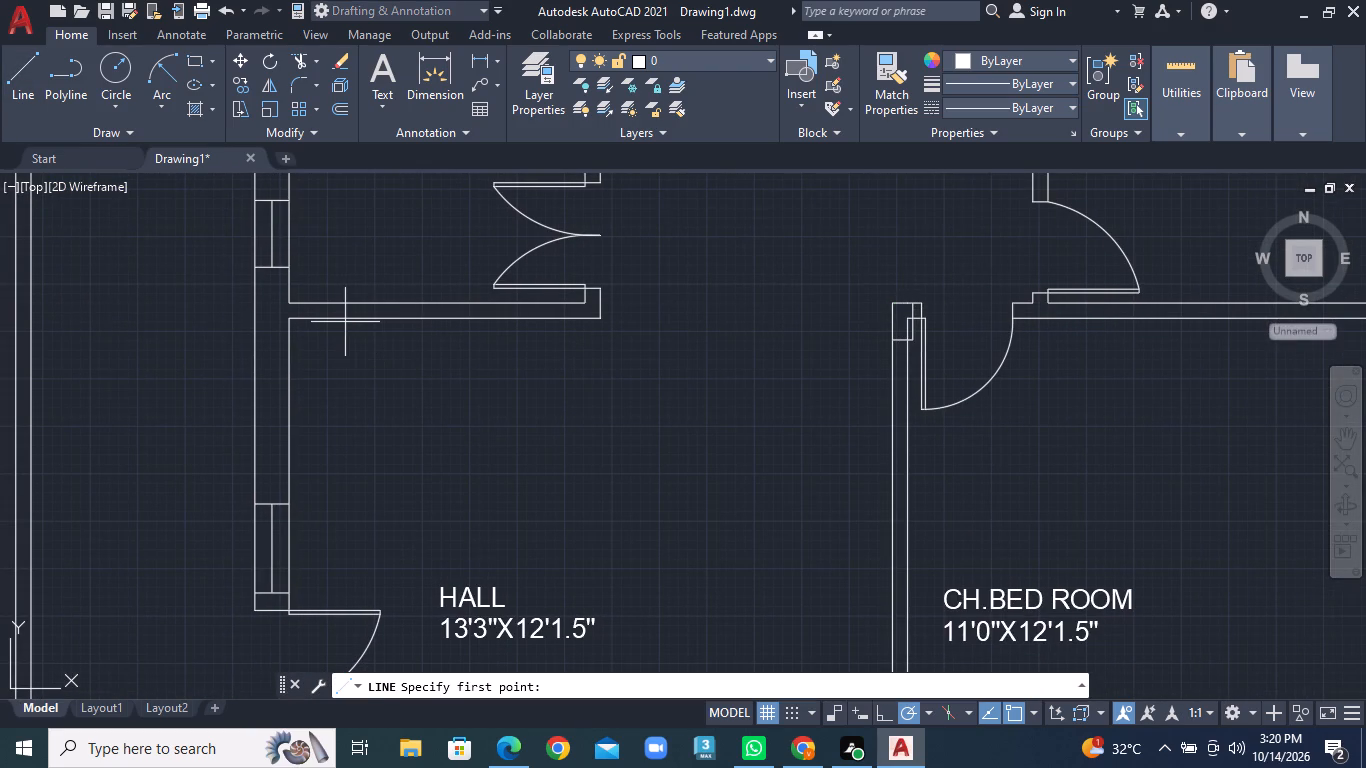
click(285, 305)
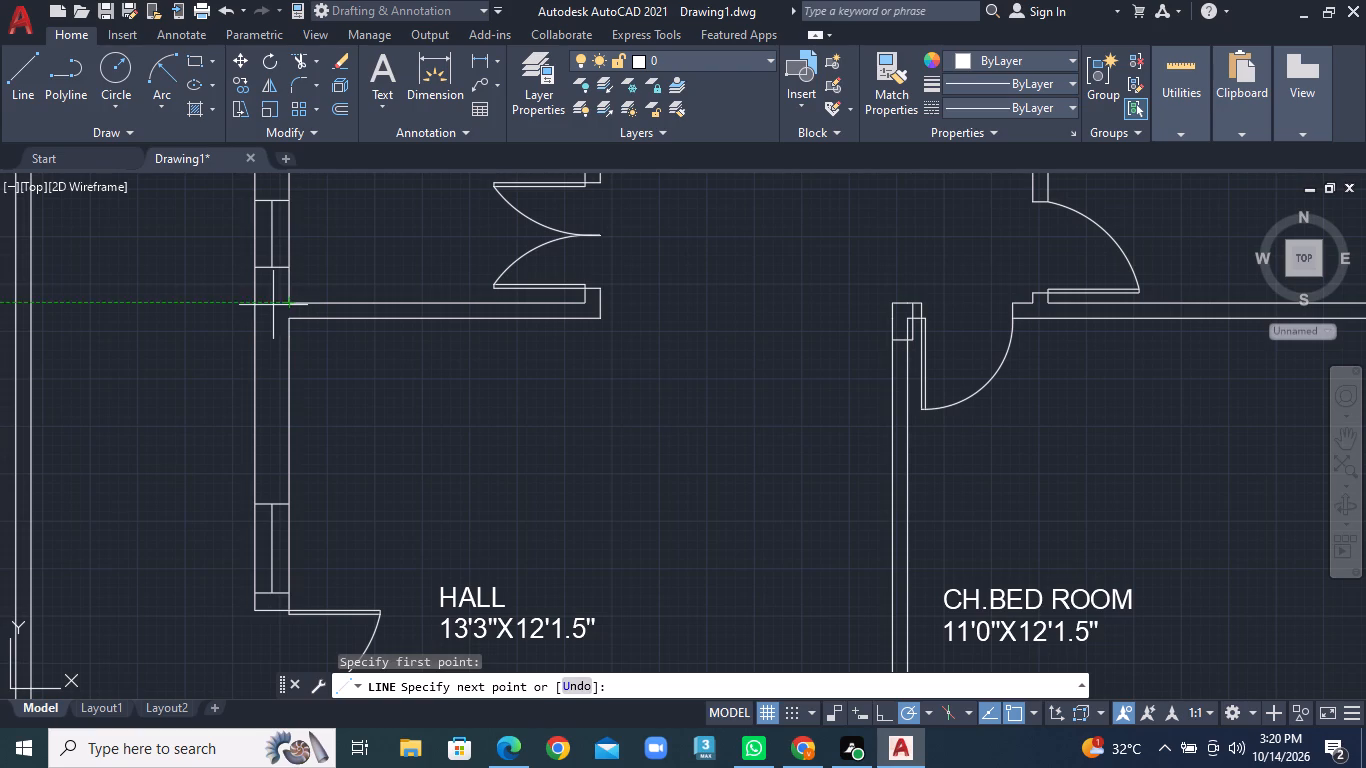
click(255, 305)
right_click(255, 305)
click(288, 317)
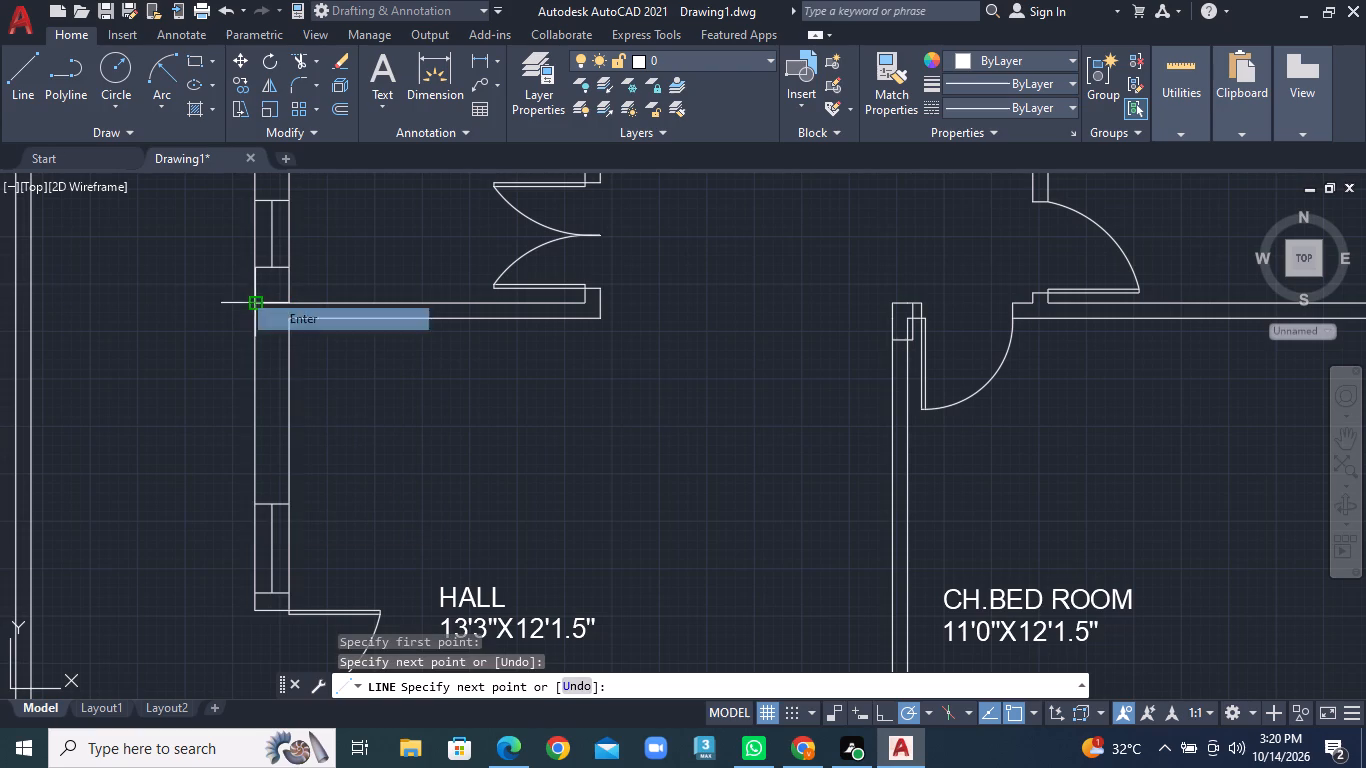
Draw a short vertical line closing the end of the partition above the HALL where it meets the outer wall.
click(7, 62)
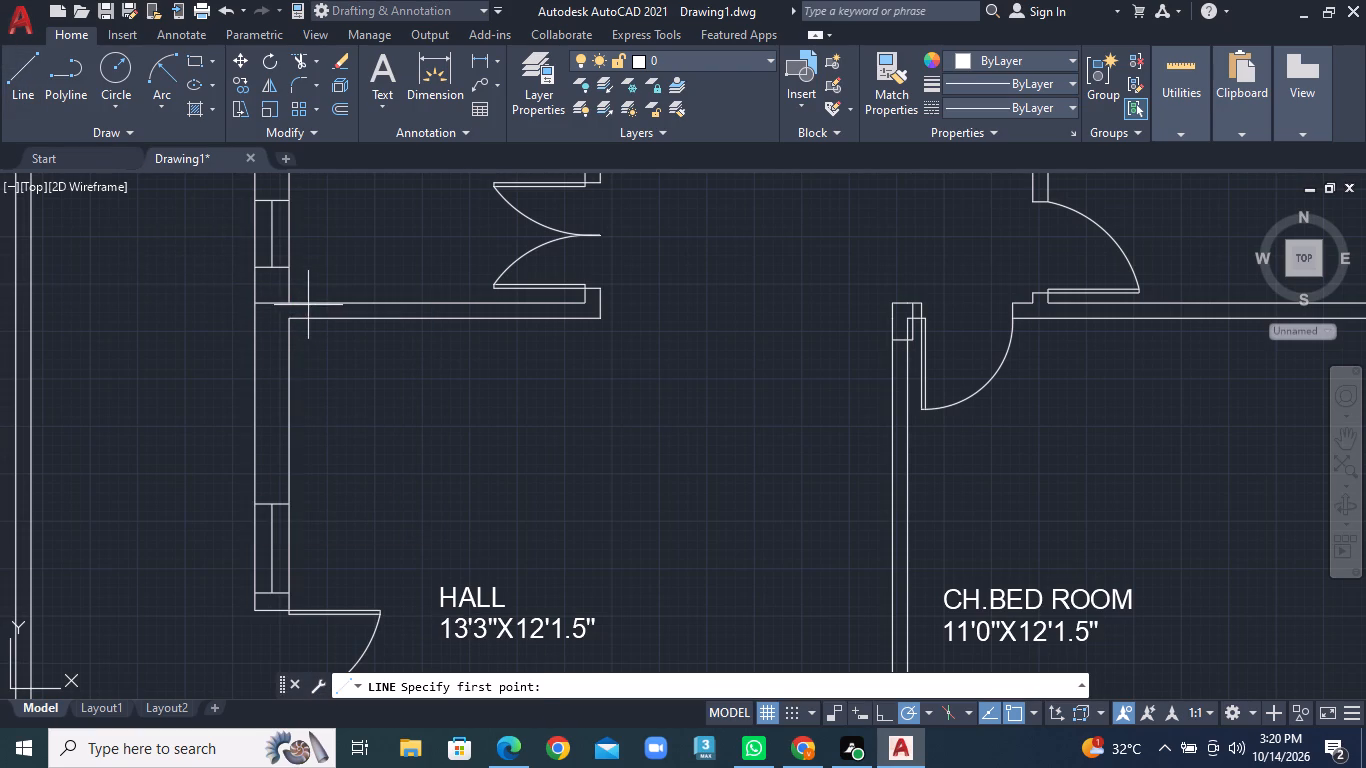
click(292, 301)
click(289, 320)
right_click(289, 320)
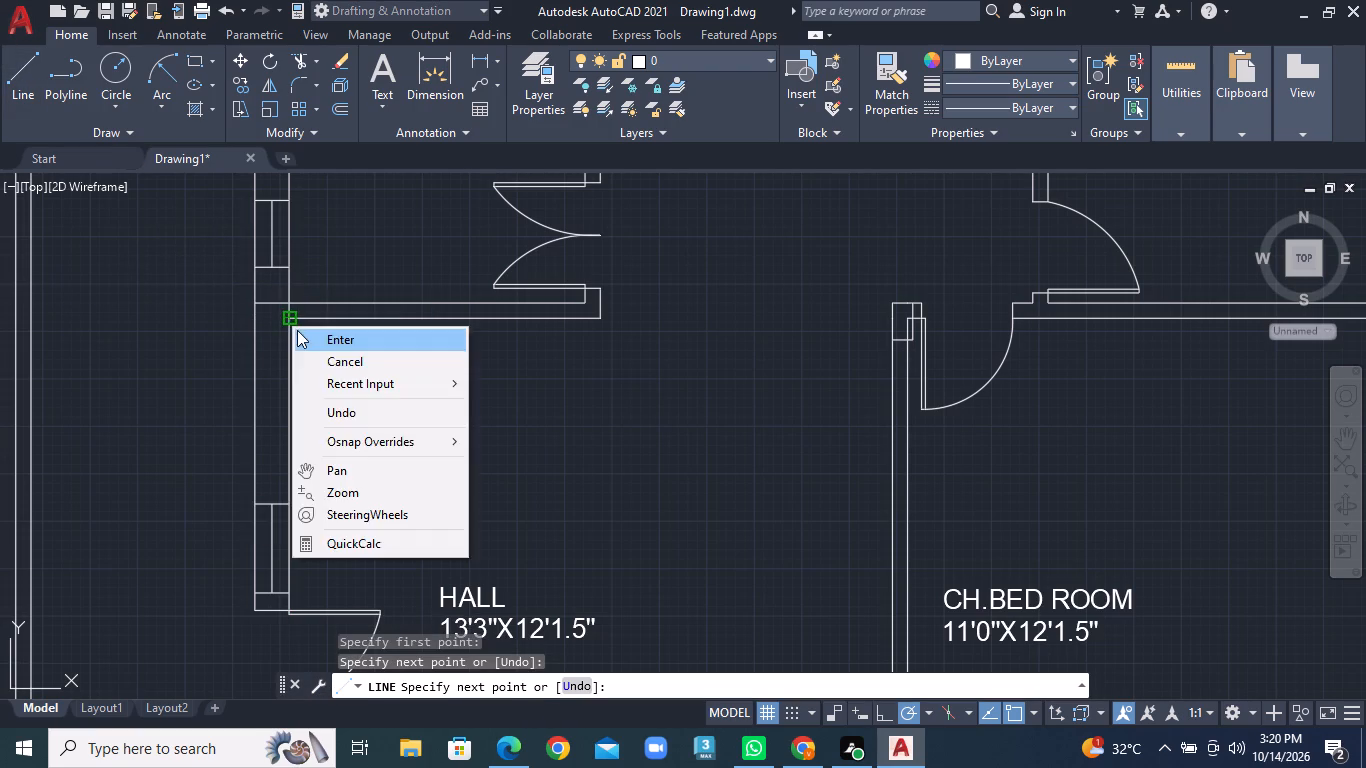
click(300, 330)
Draw a horizontal line across the HALL's outer wall a little below the partition, completing the rectangle at the junction.
click(13, 93)
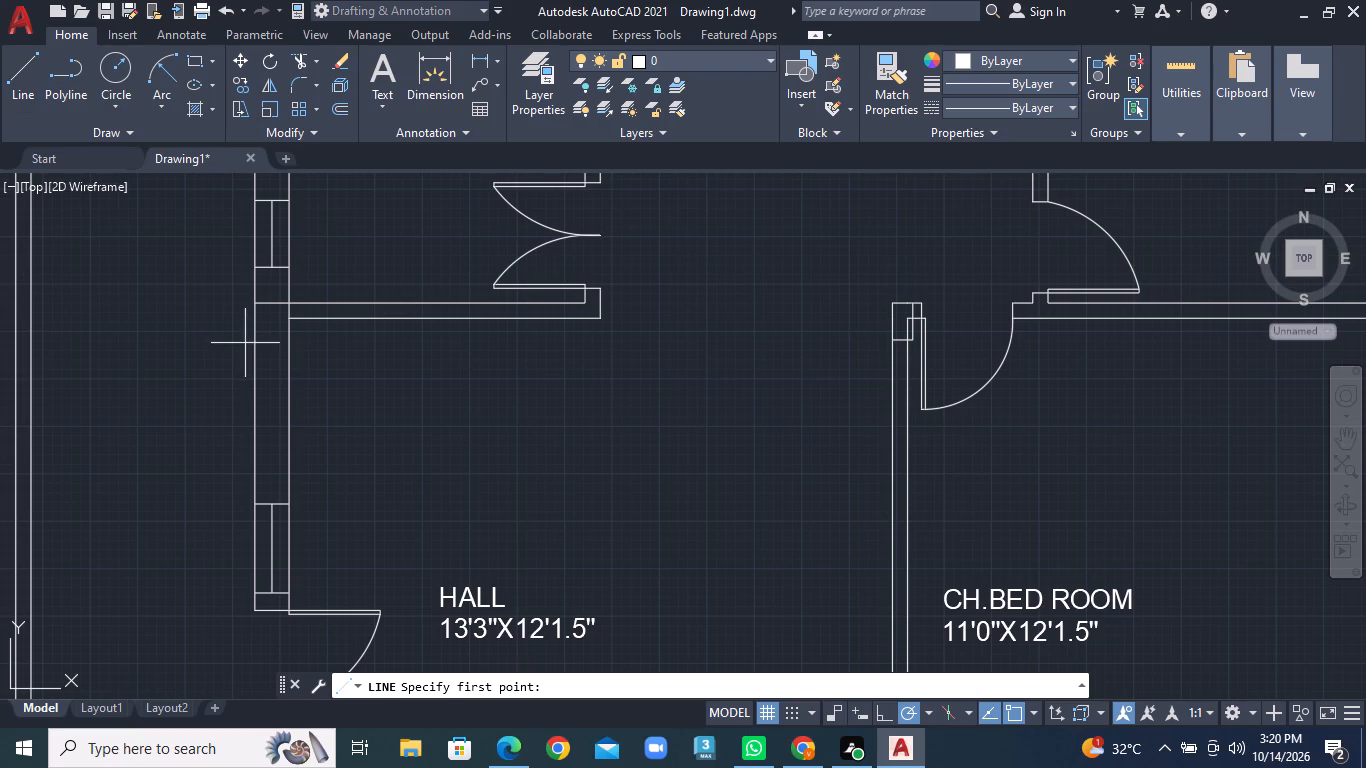
click(252, 362)
click(286, 362)
right_click(286, 362)
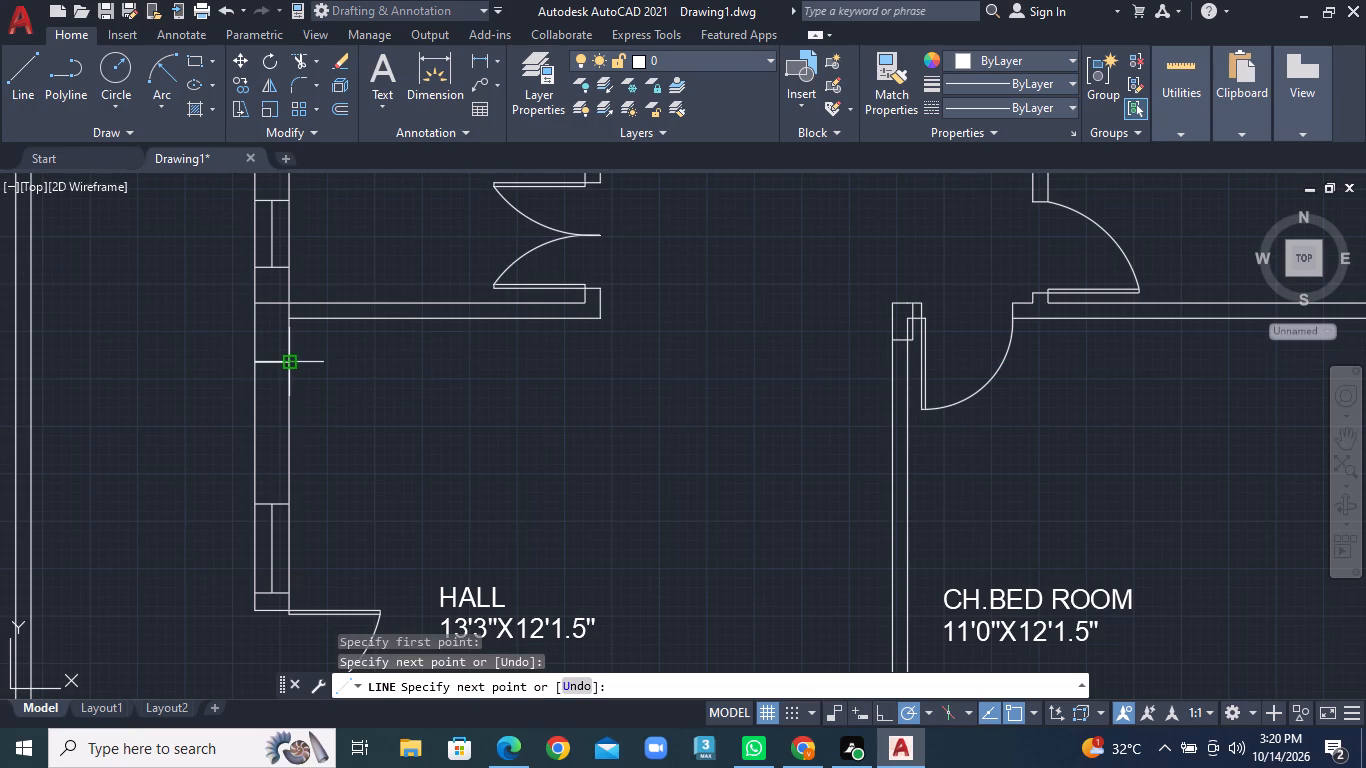
click(313, 370)
Draw a horizontal line across the outer wall beside MASTER BED ROOM, extending the upper face of its lower partition.
scroll(398, 365, down, 1)
middle_drag(524, 335, 464, 433)
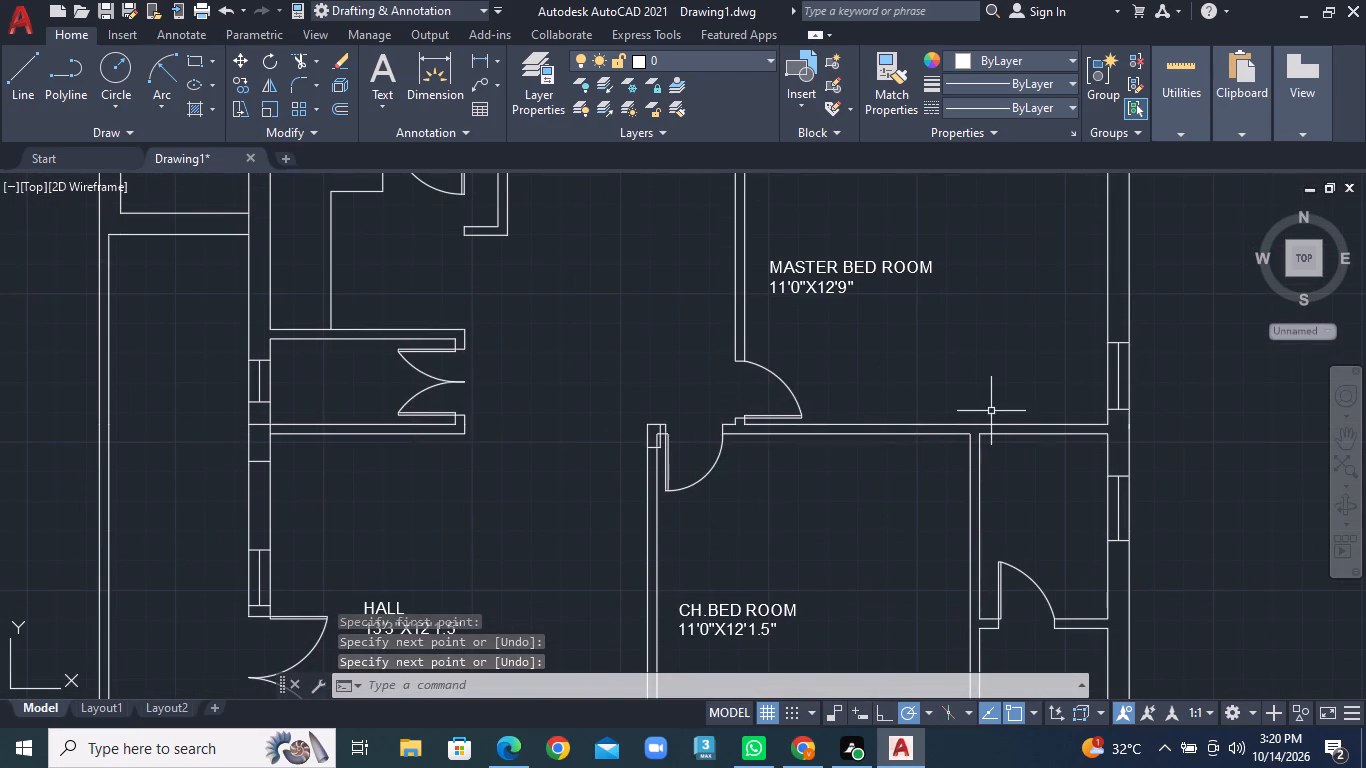
scroll(1134, 447, up, 3)
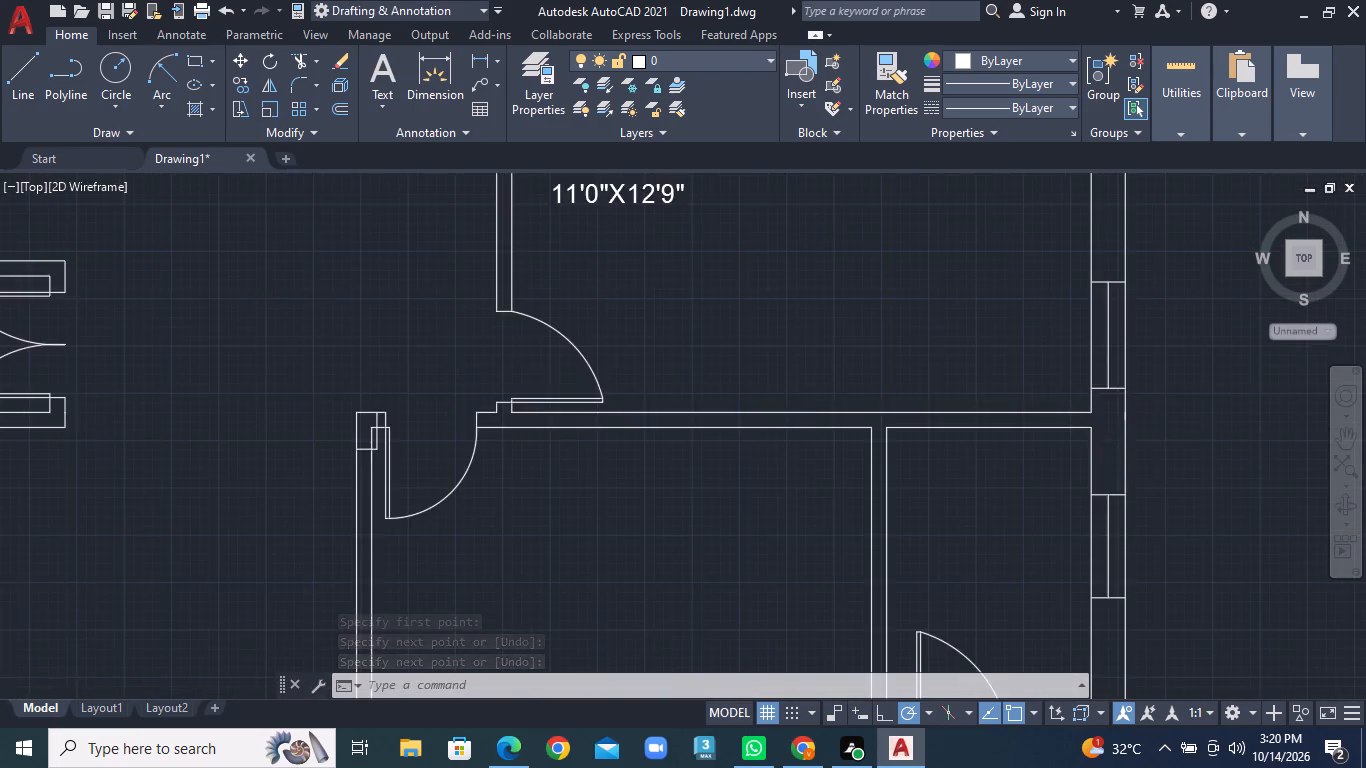
middle_drag(1043, 422, 882, 413)
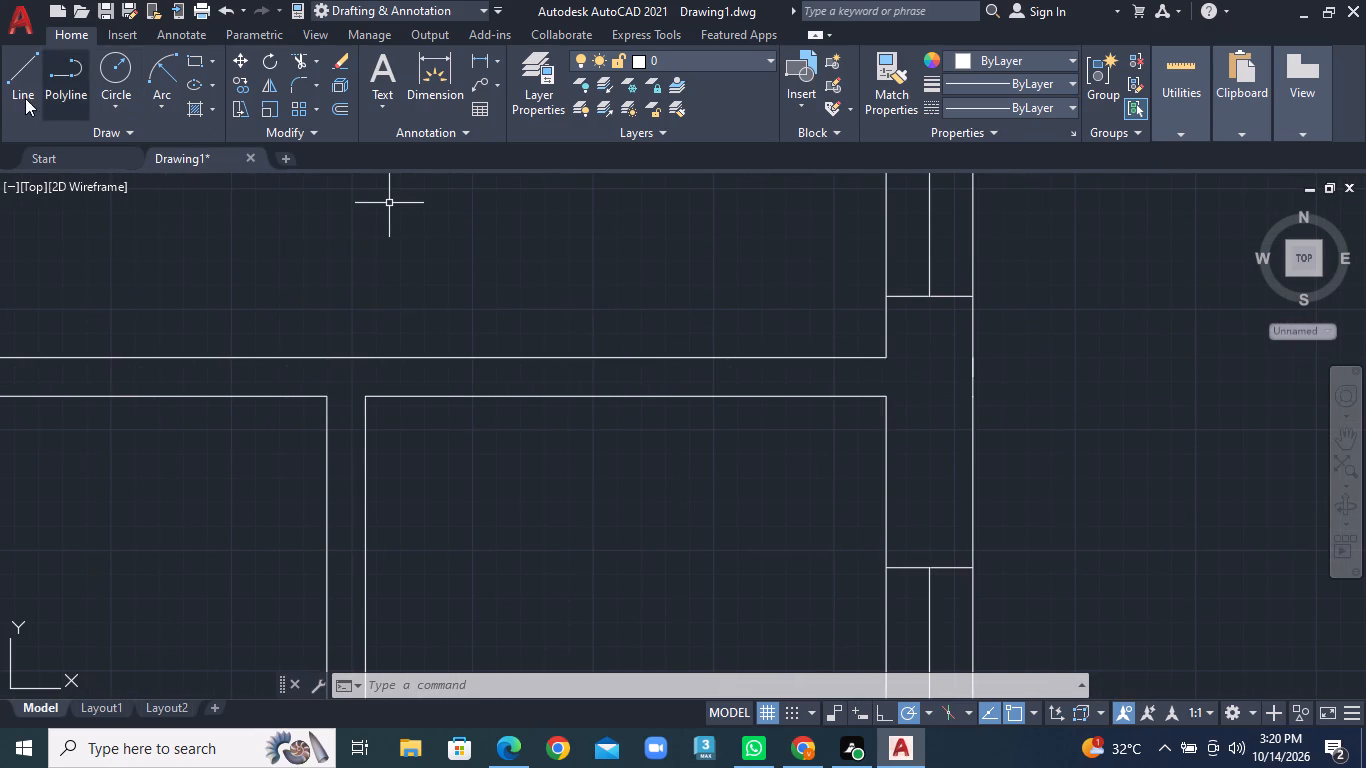
click(20, 85)
click(882, 359)
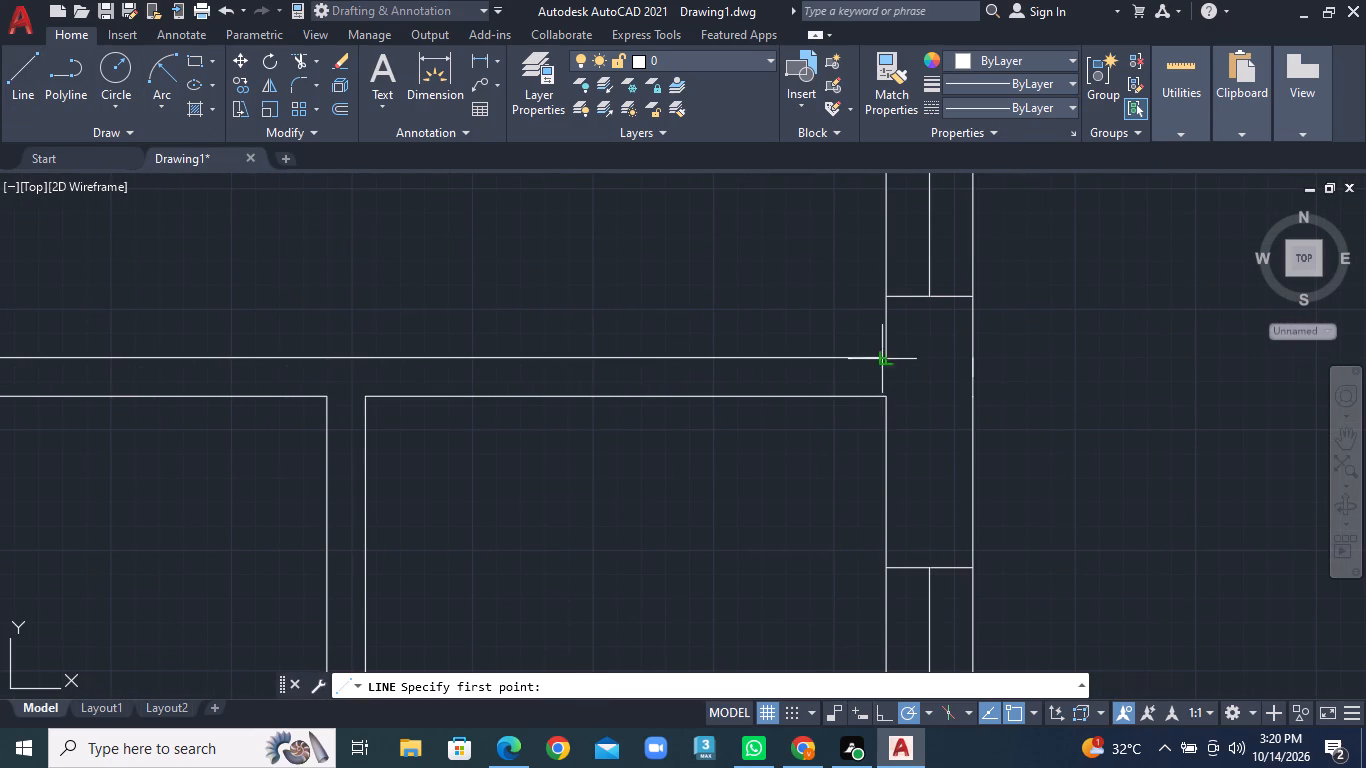
click(975, 357)
right_click(975, 357)
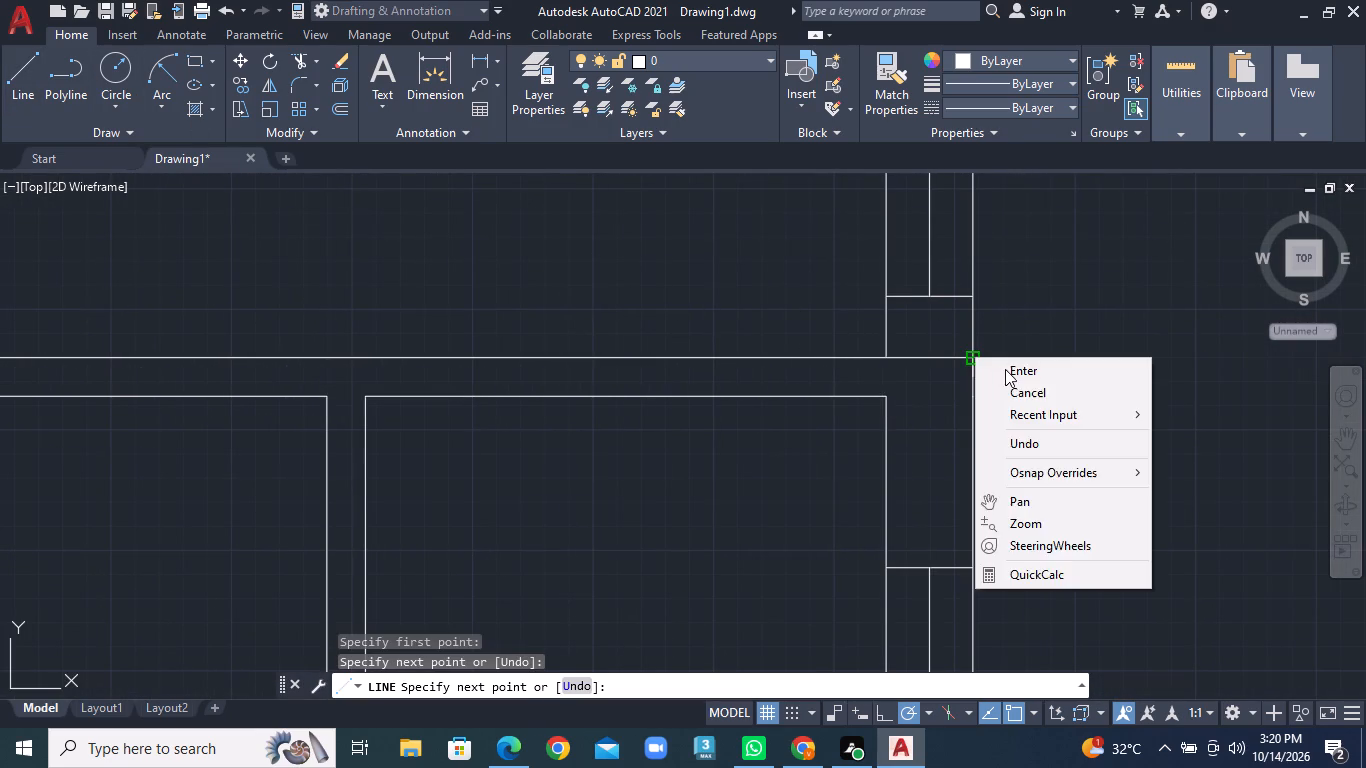
click(1005, 369)
Draw a second horizontal line across the same outer wall, between the partition below MASTER BED ROOM and the next window.
click(18, 87)
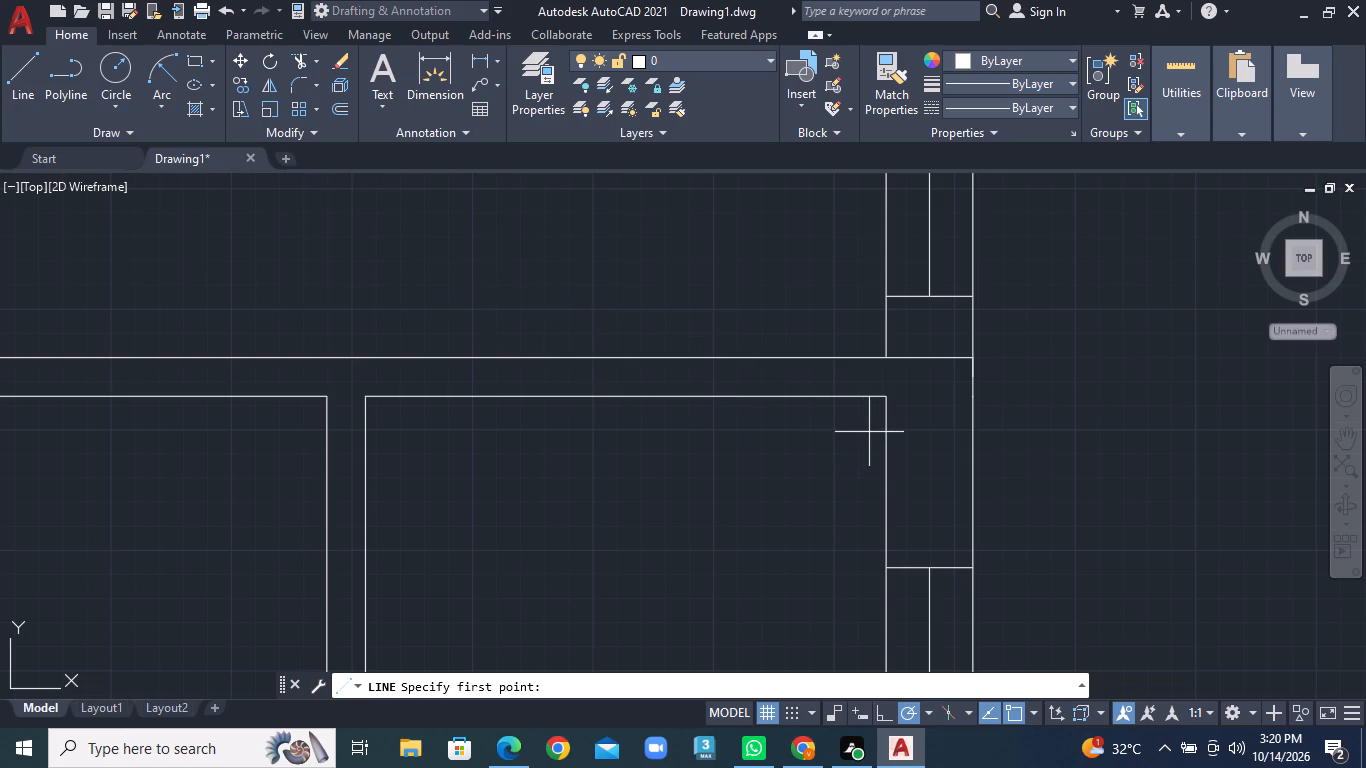
click(886, 488)
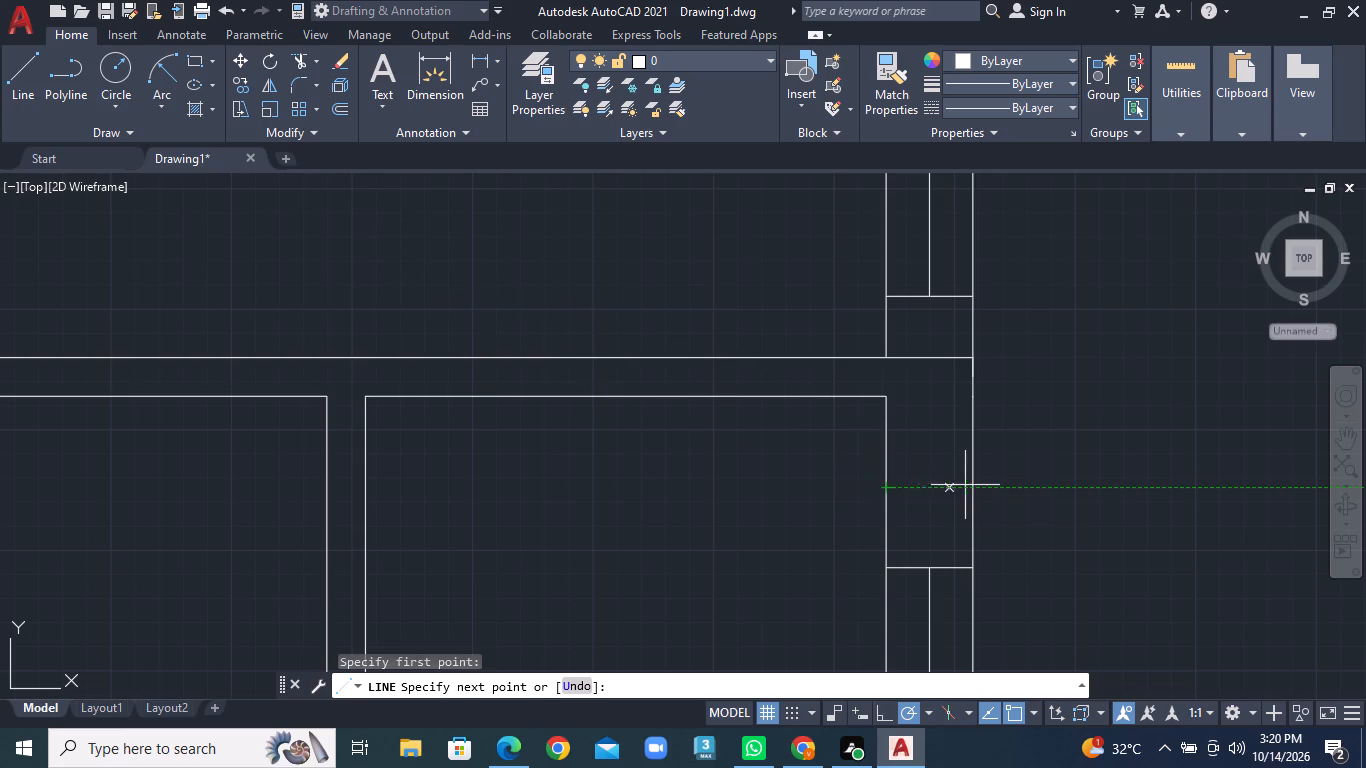
click(975, 485)
right_click(975, 485)
click(1028, 495)
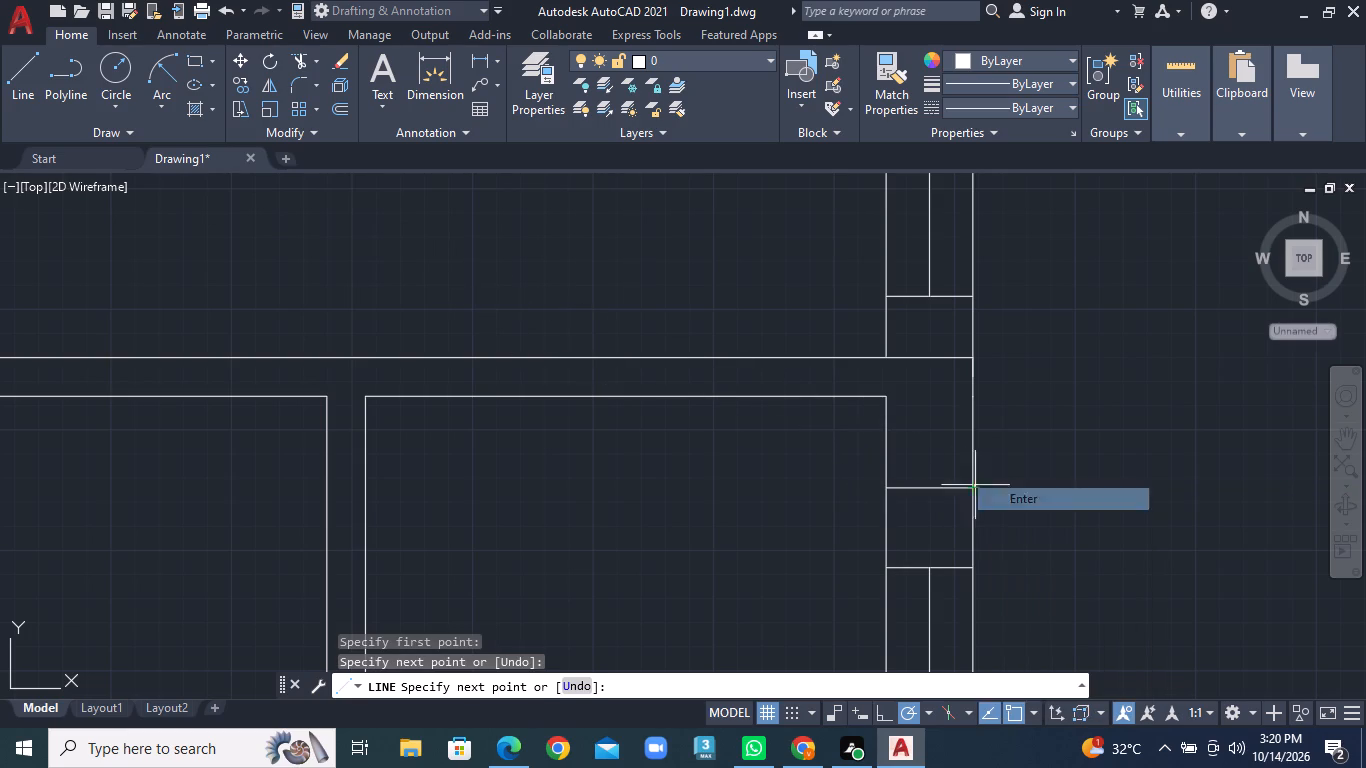
Draw a short vertical line closing the end of the partition below MASTER BED ROOM at the outer wall.
click(41, 89)
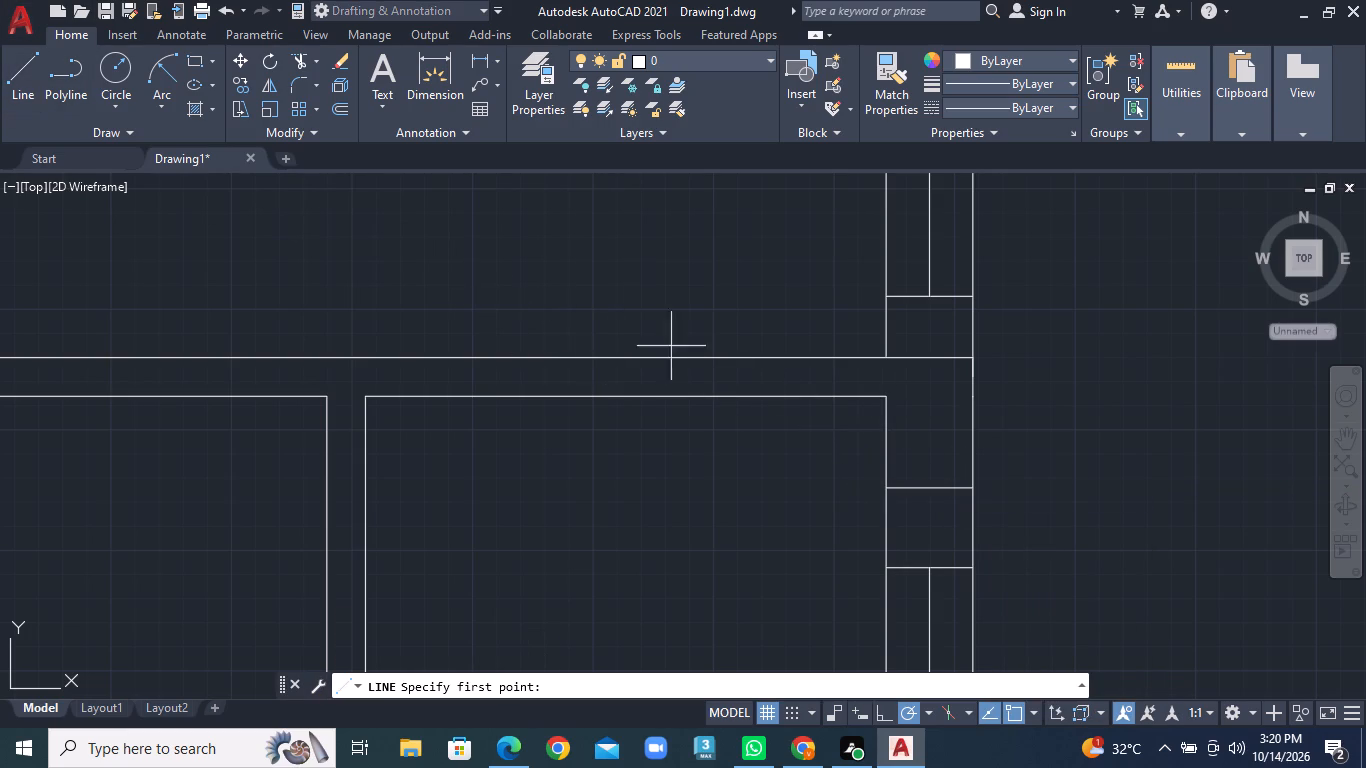
click(888, 402)
click(889, 348)
right_click(889, 348)
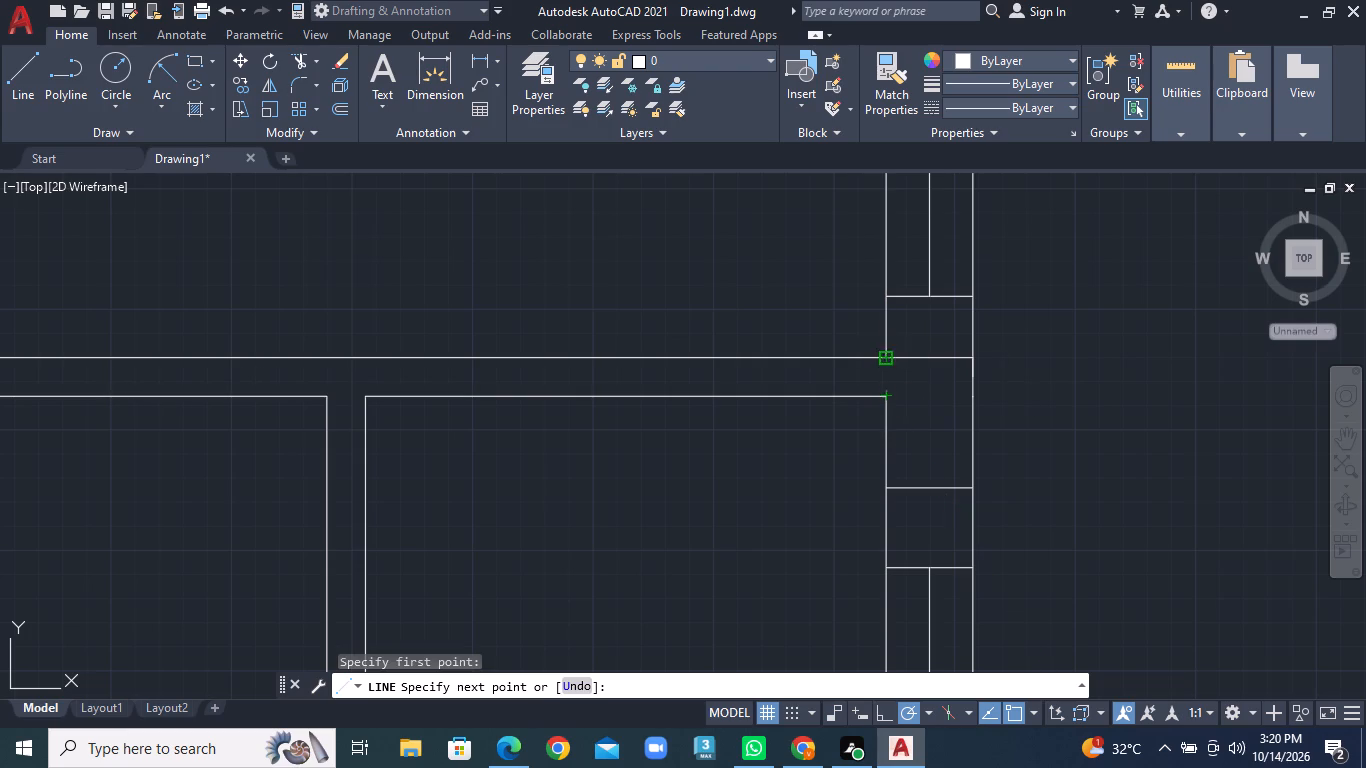
click(928, 367)
Draw a vertical line across the top outer wall from the LIFT's inner upper corner.
scroll(1012, 418, down, 4)
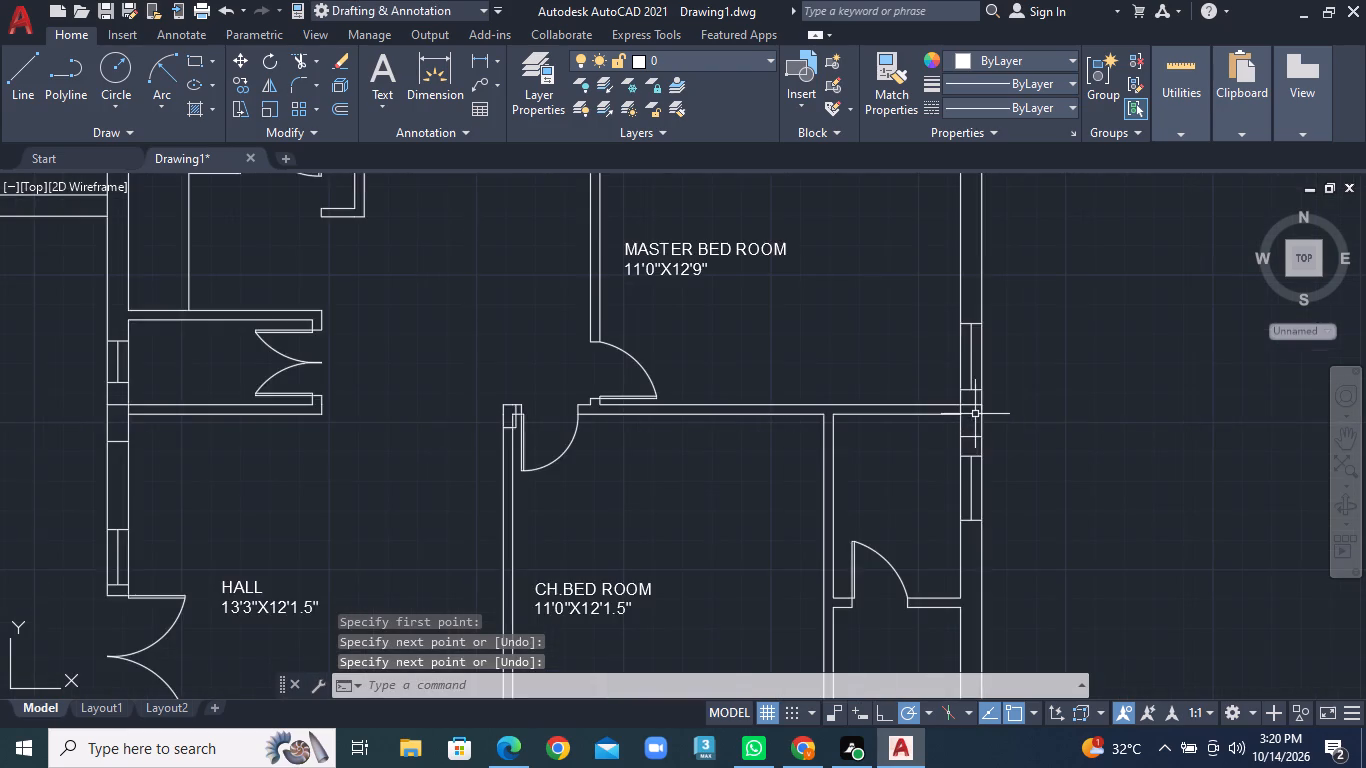
scroll(975, 414, down, 3)
scroll(911, 356, up, 2)
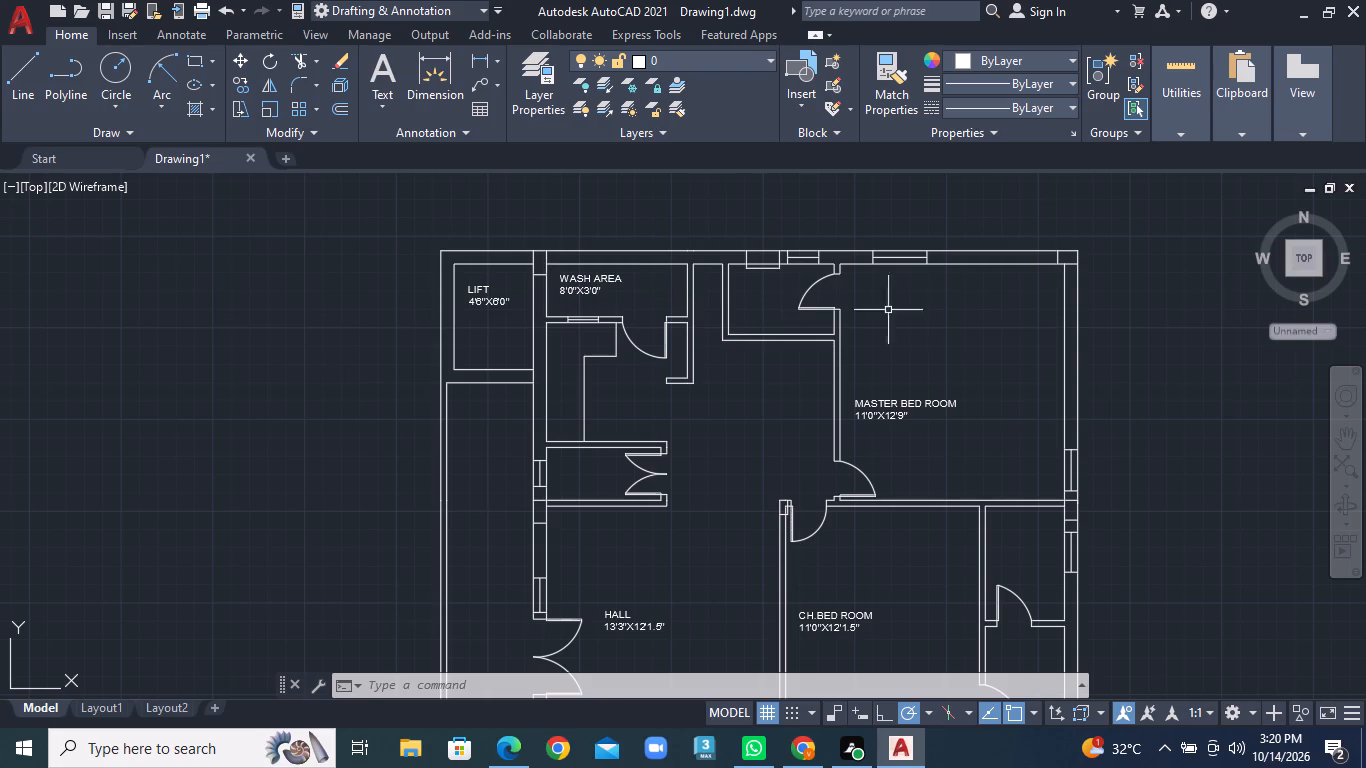
scroll(445, 250, up, 4)
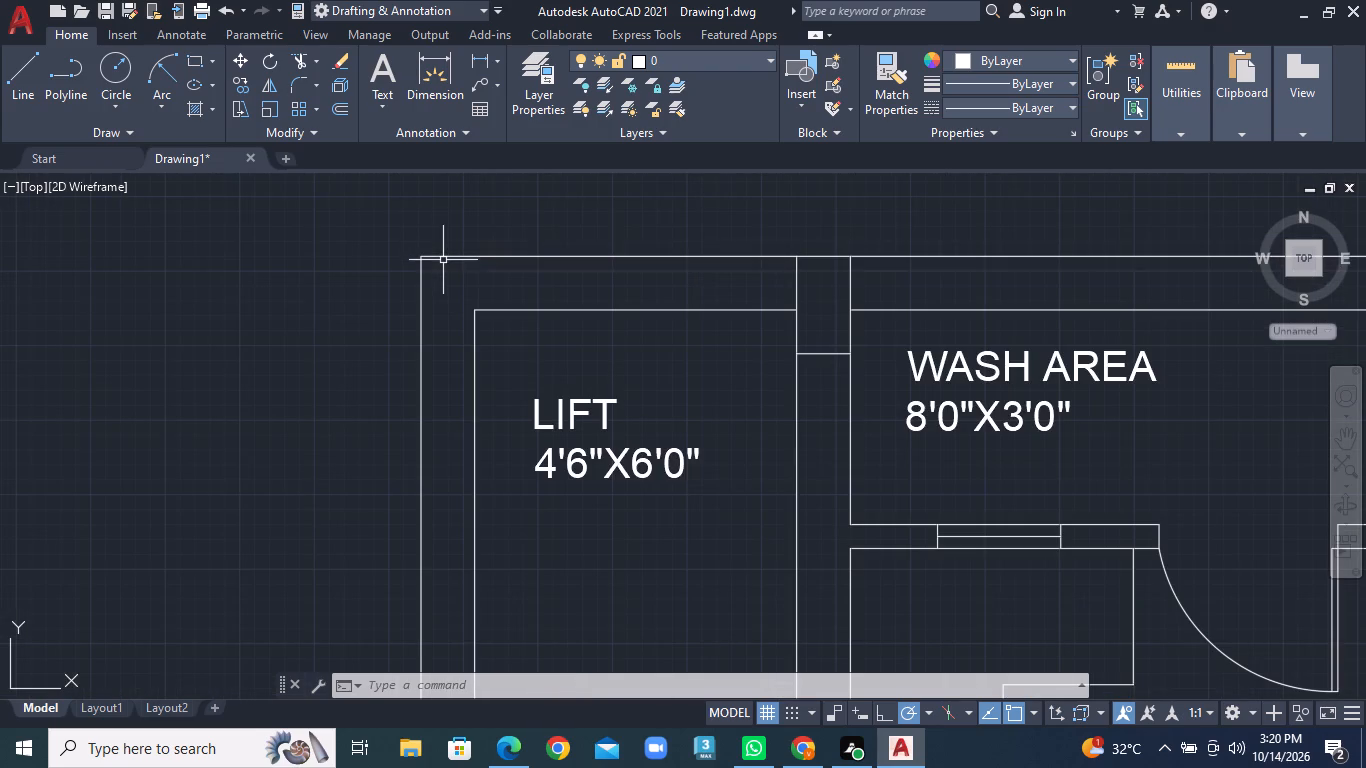
click(24, 93)
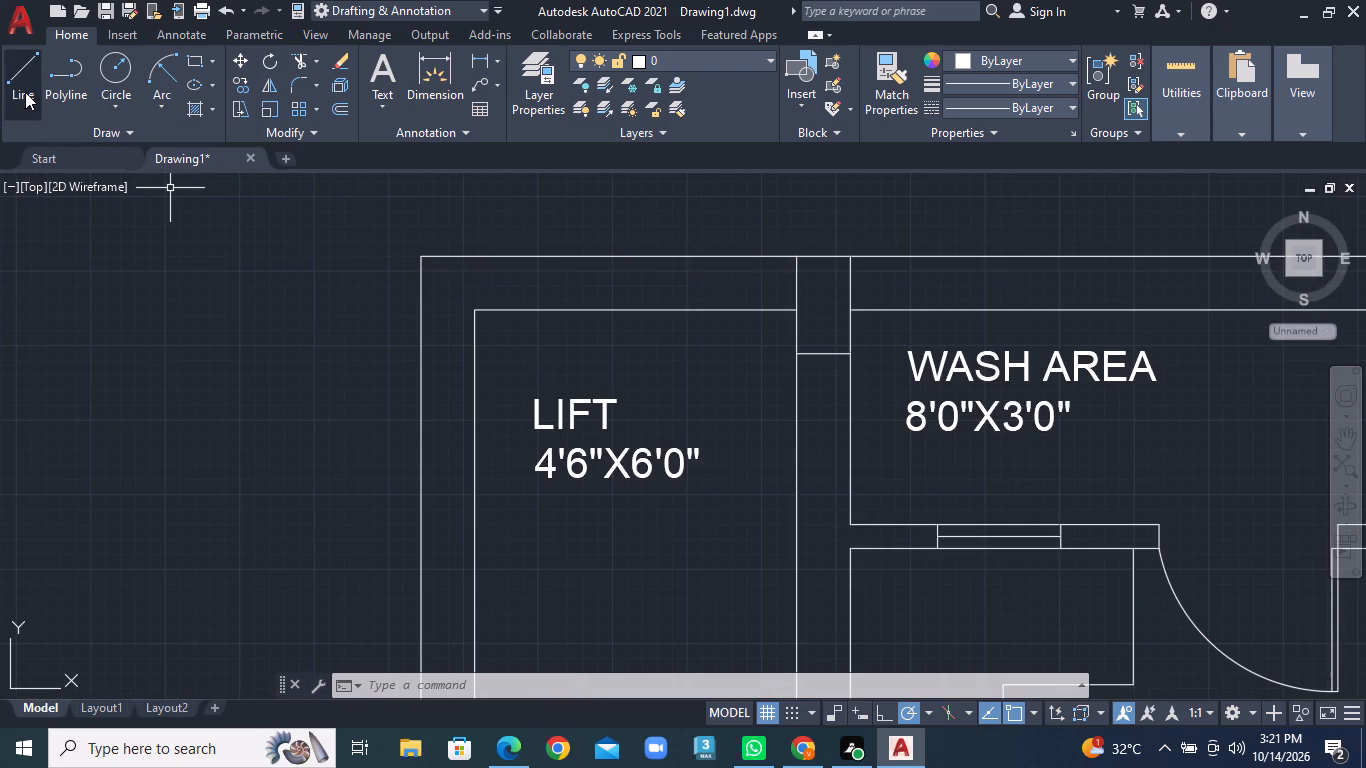
click(474, 311)
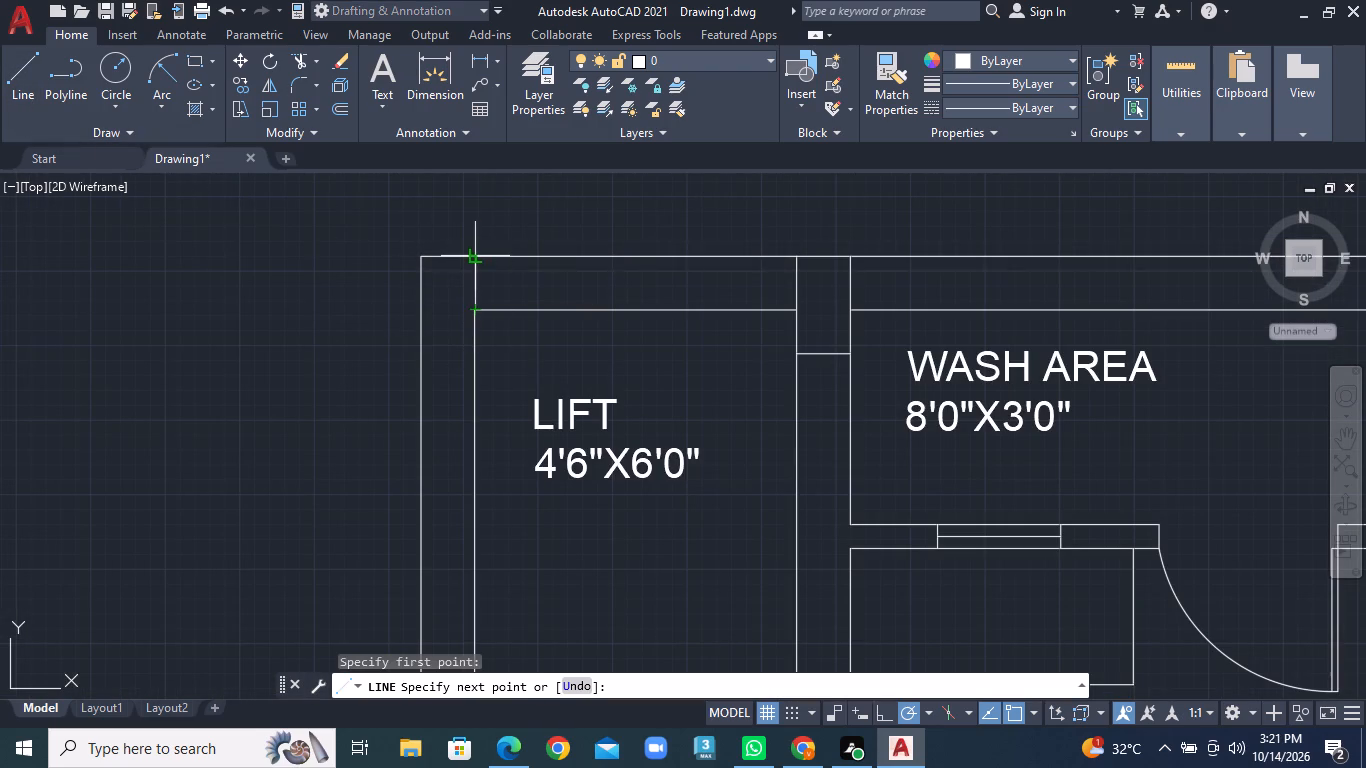
click(475, 260)
right_click(475, 260)
click(502, 276)
Draw a horizontal line across the LIFT's outer side wall a little below its inner corner, completing the corner outline.
click(27, 68)
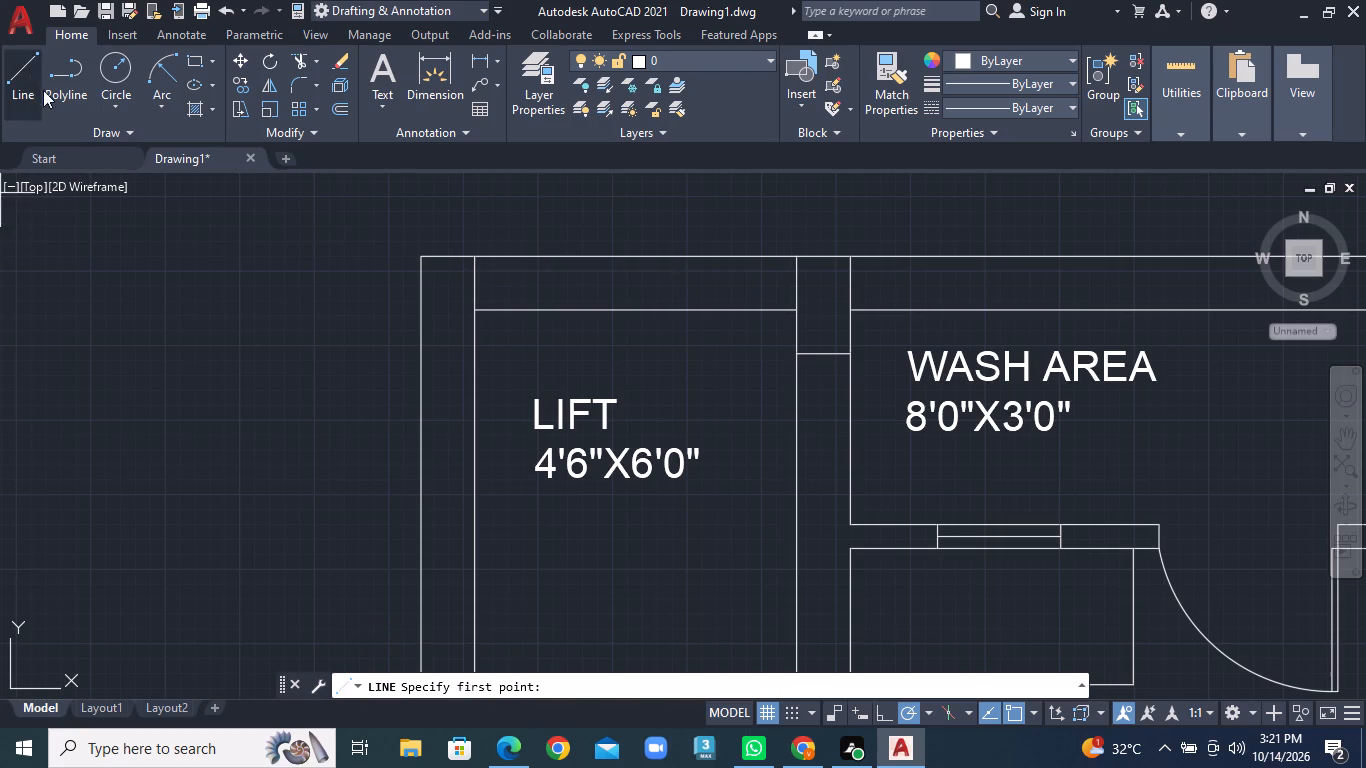
click(471, 353)
double_click(412, 353)
right_click(412, 353)
click(438, 357)
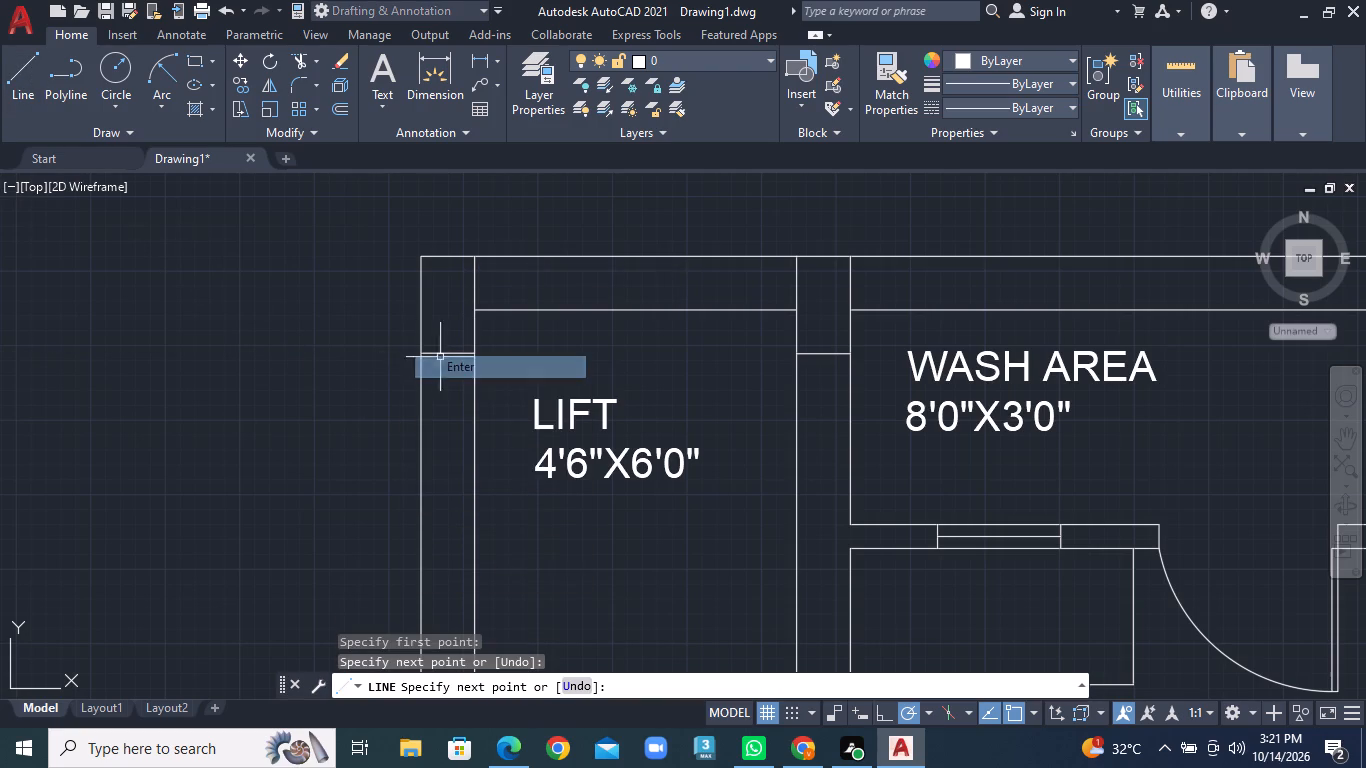
Draw a horizontal line across the wall between the lower unit's second and third top-row rooms, near its upper end.
scroll(516, 401, down, 2)
scroll(585, 463, down, 1)
middle_drag(632, 531, 624, 331)
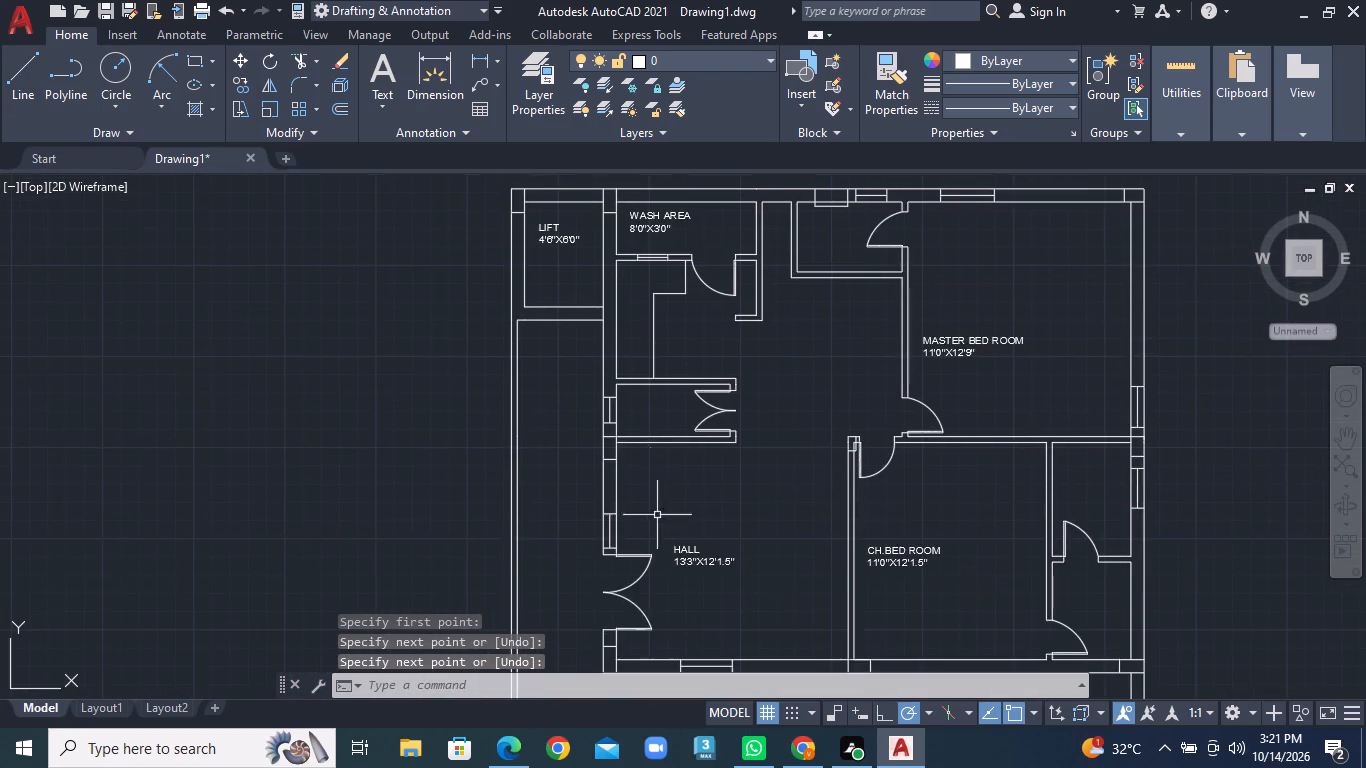
middle_drag(660, 530, 644, 328)
scroll(695, 499, down, 1)
middle_drag(757, 544, 662, 329)
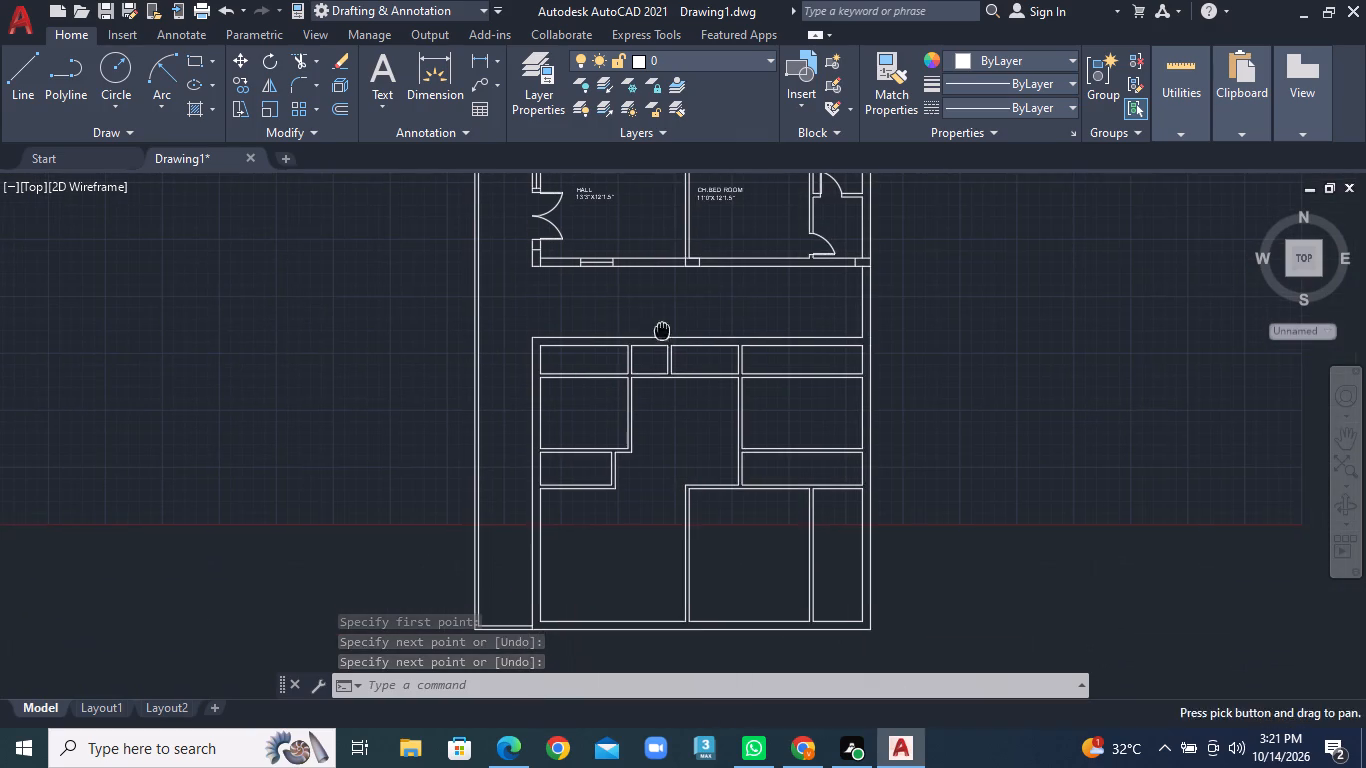
scroll(676, 434, up, 1)
scroll(652, 308, up, 4)
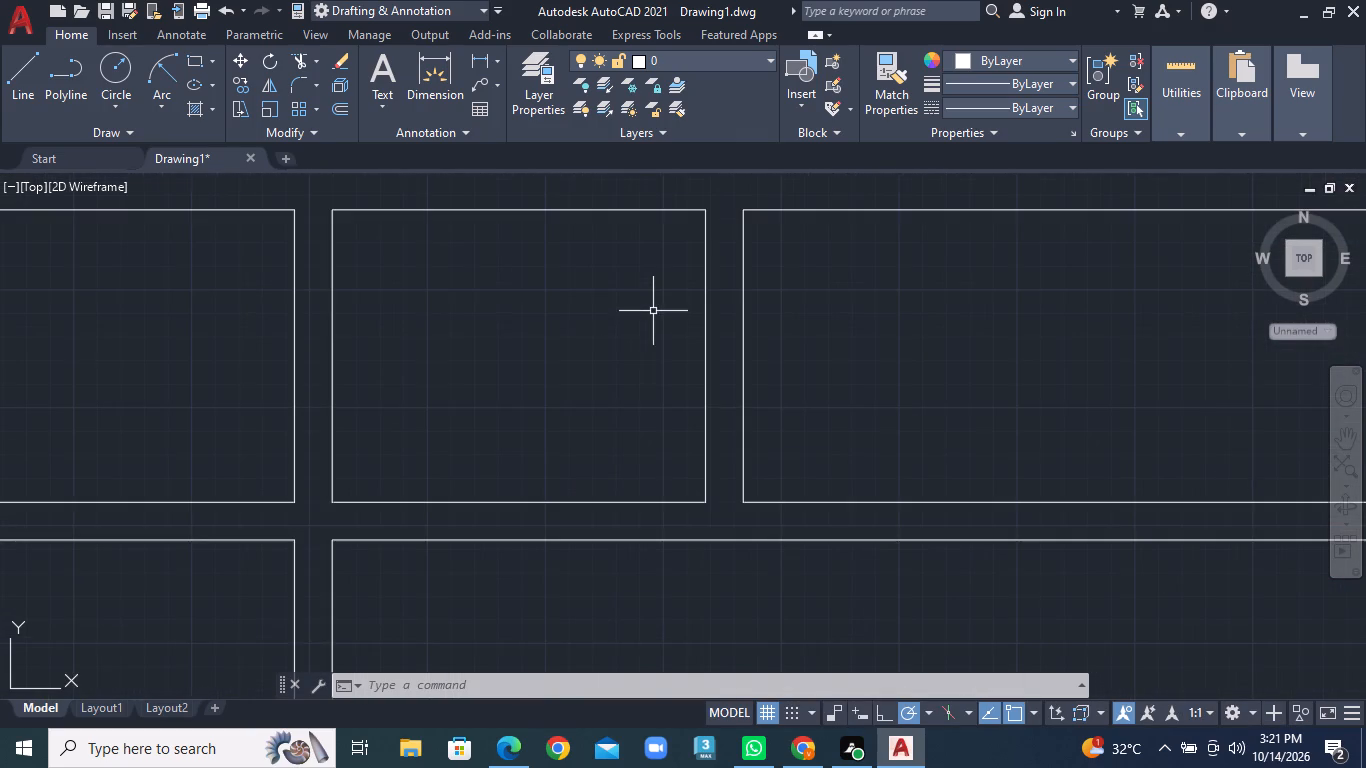
click(31, 92)
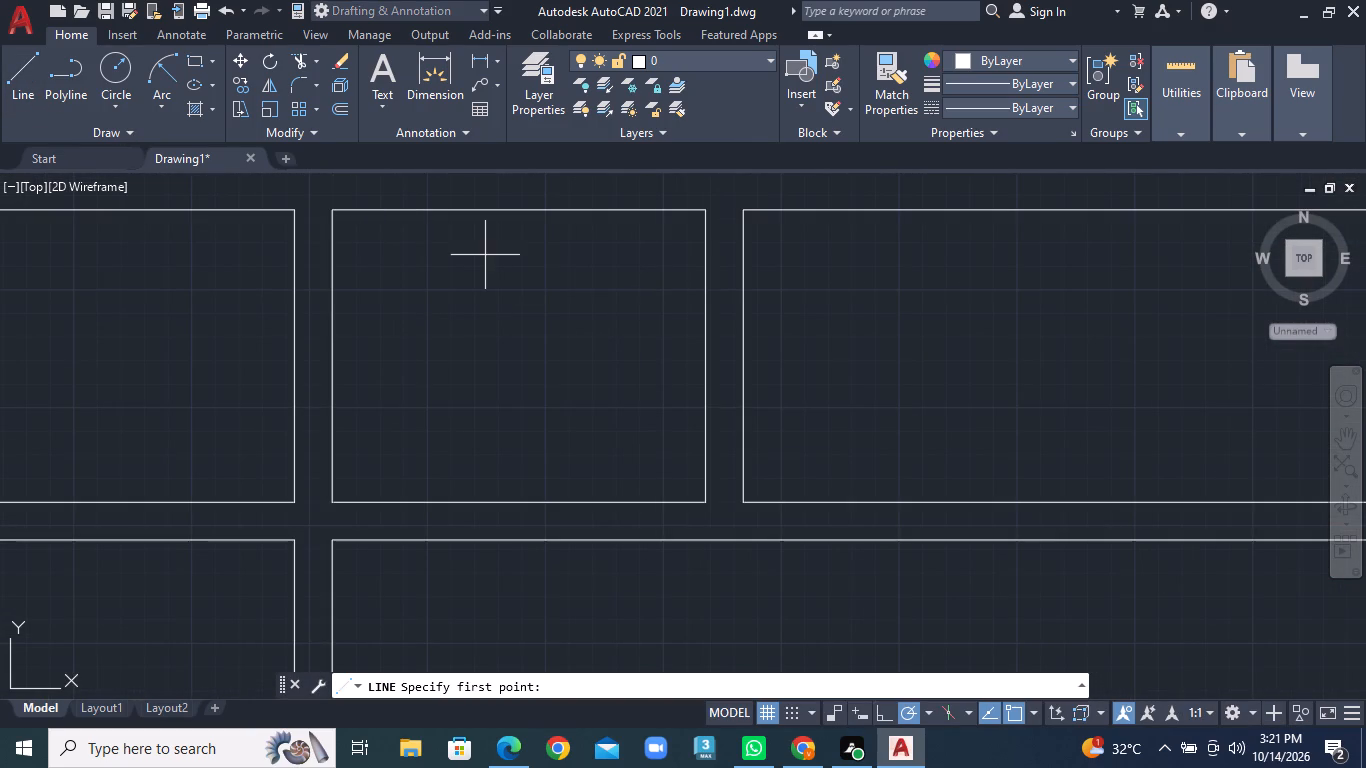
click(708, 269)
click(742, 269)
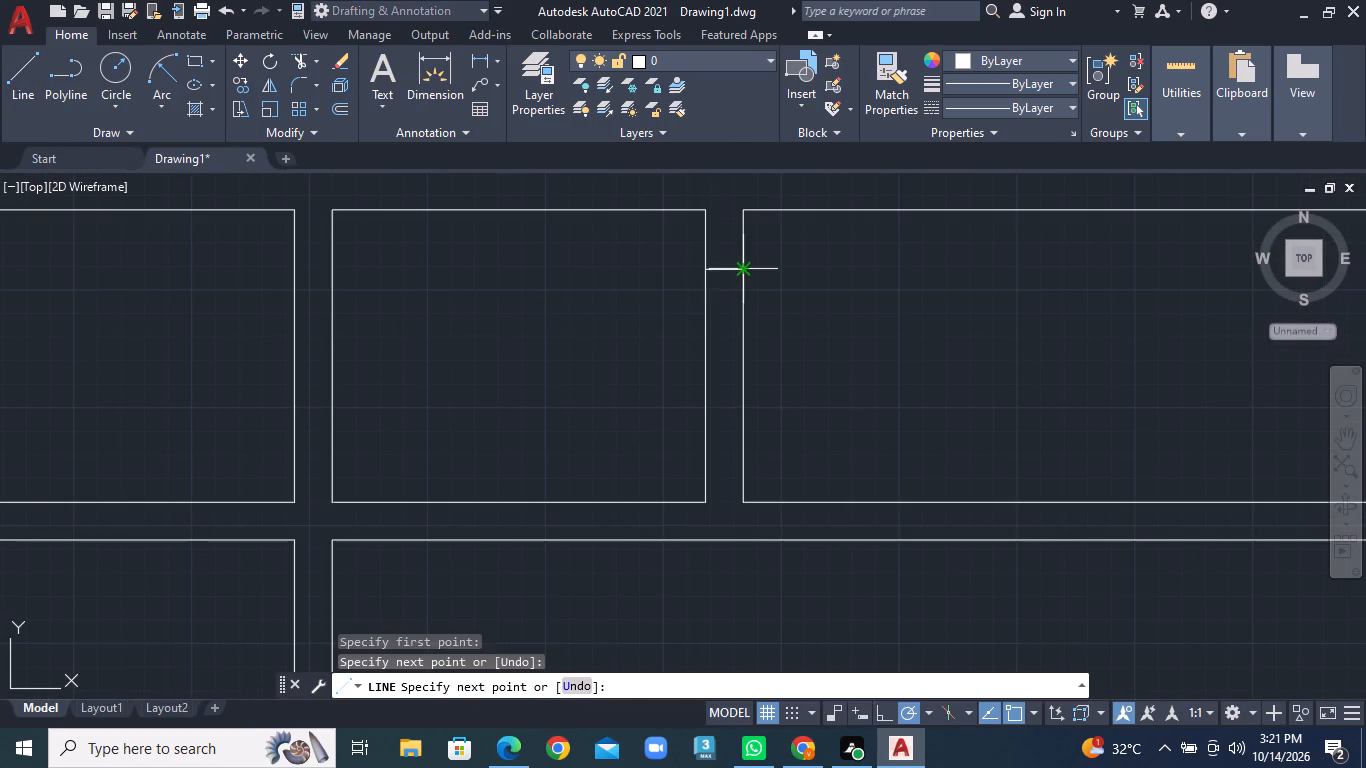
scroll(742, 269, up, 1)
right_click(742, 269)
click(753, 276)
Draw a second horizontal line across the same wall nearer its lower end, marking the other side of the opening.
click(26, 81)
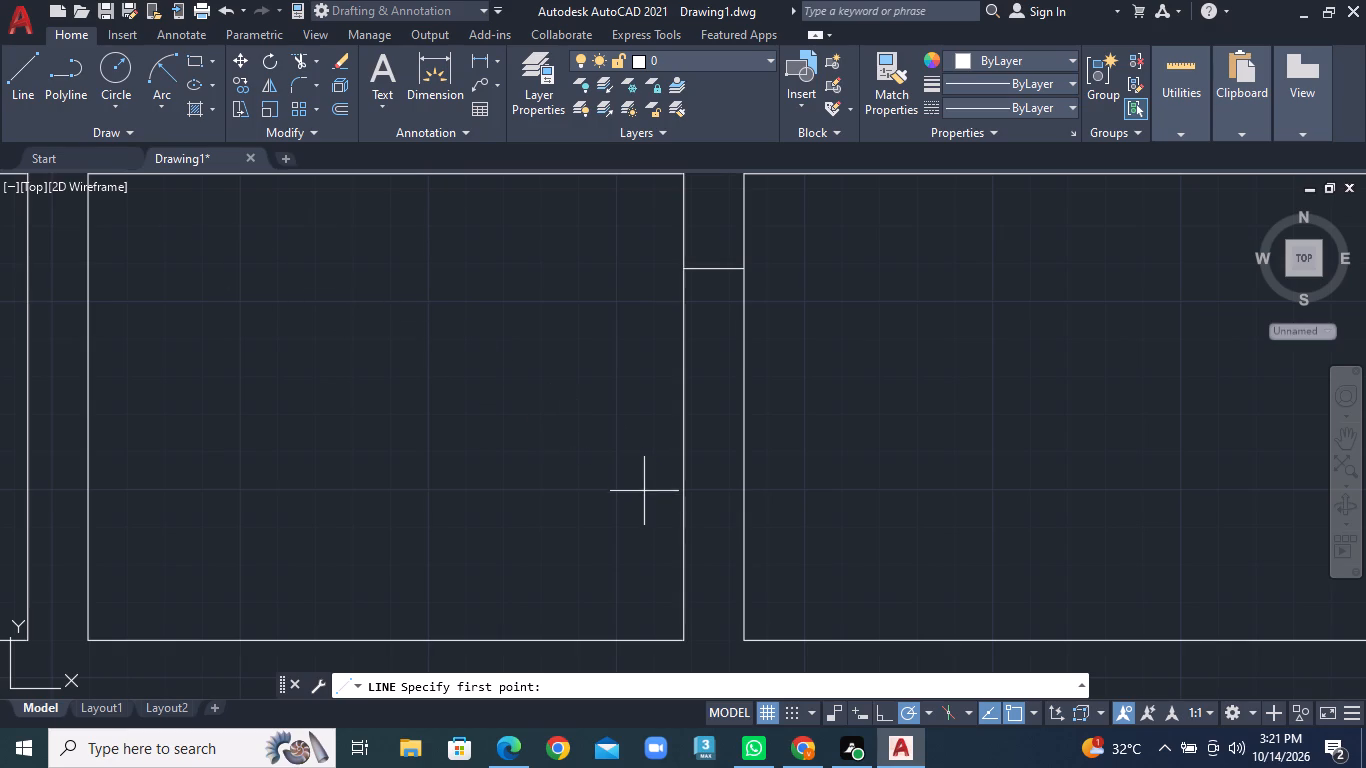
click(683, 509)
click(742, 512)
right_click(742, 512)
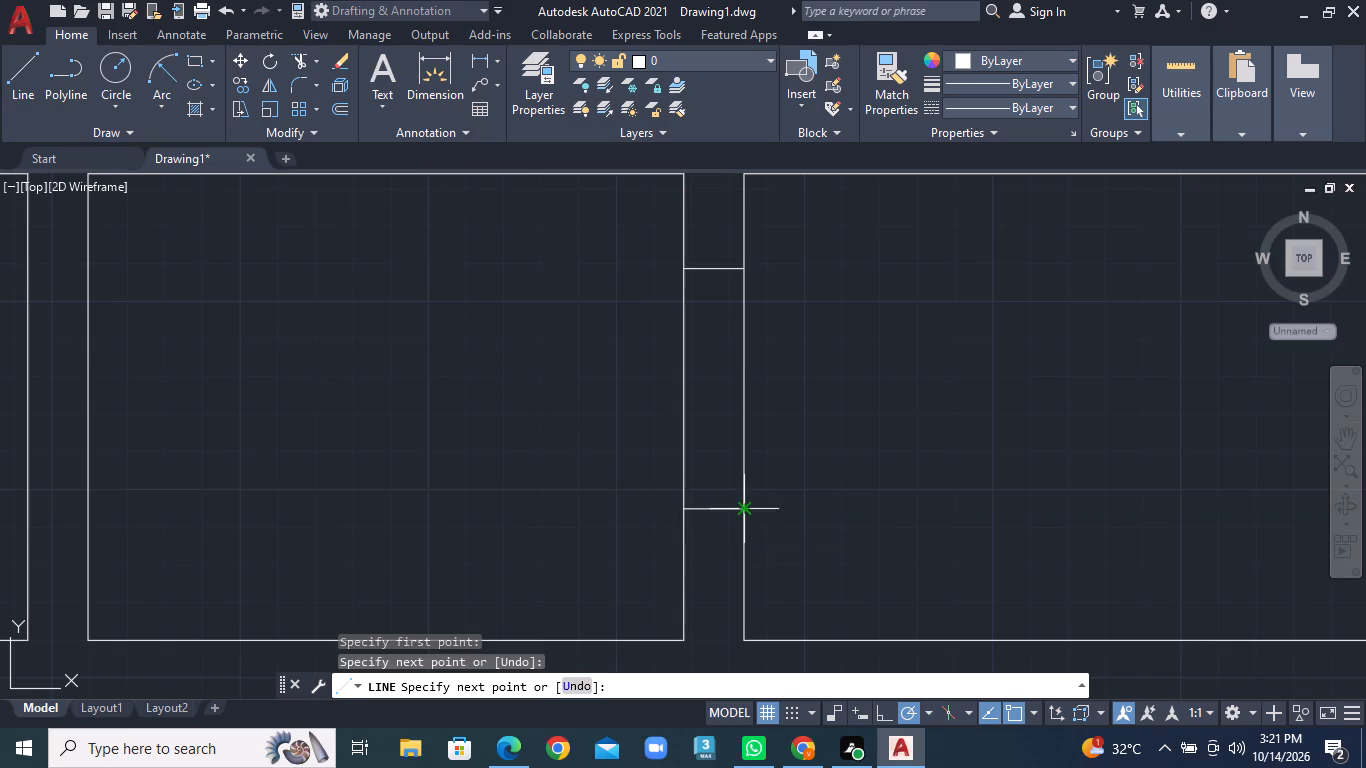
click(806, 300)
Draw a horizontal line across the wall between the third and fourth top-row rooms, just above the rooms' lower corners.
scroll(806, 322, down, 3)
scroll(789, 460, down, 1)
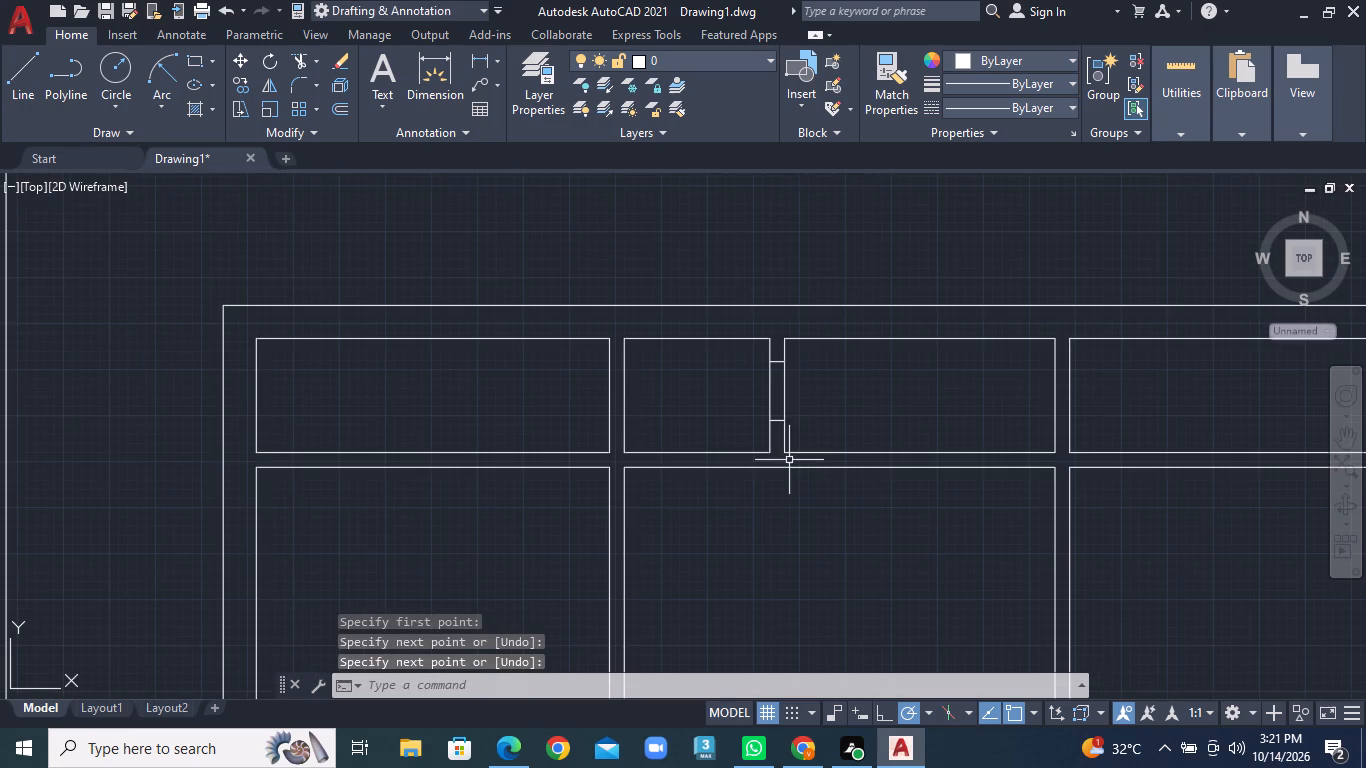
middle_drag(719, 474, 677, 350)
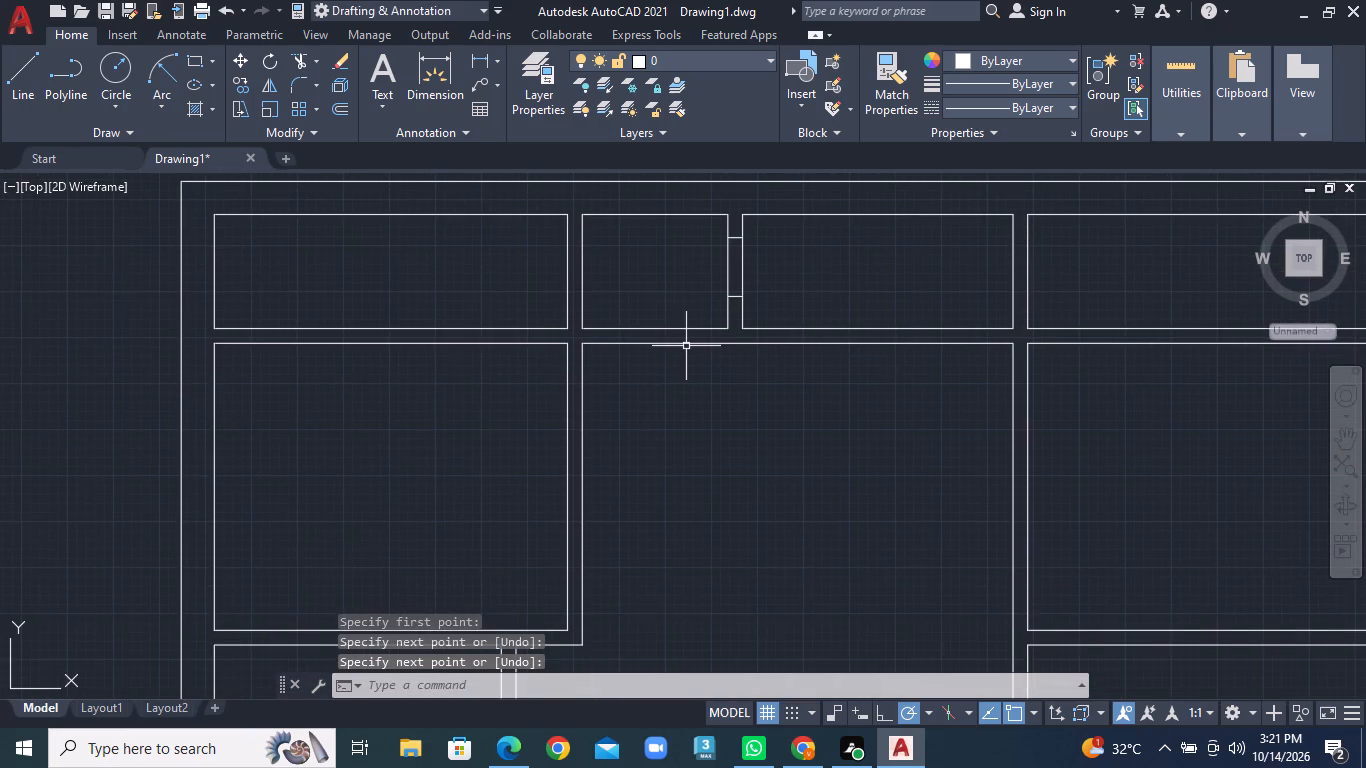
double_click(7, 72)
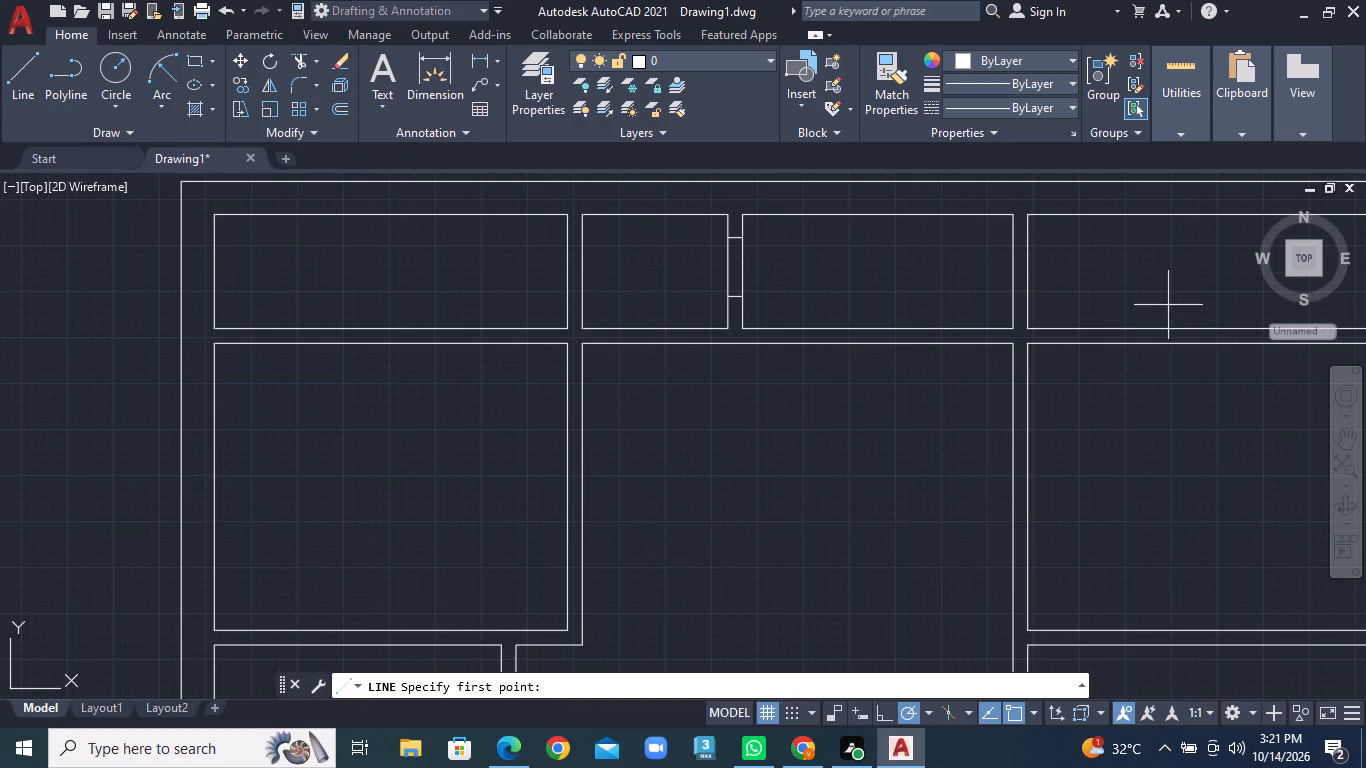
scroll(1073, 272, up, 2)
middle_drag(1010, 275, 979, 275)
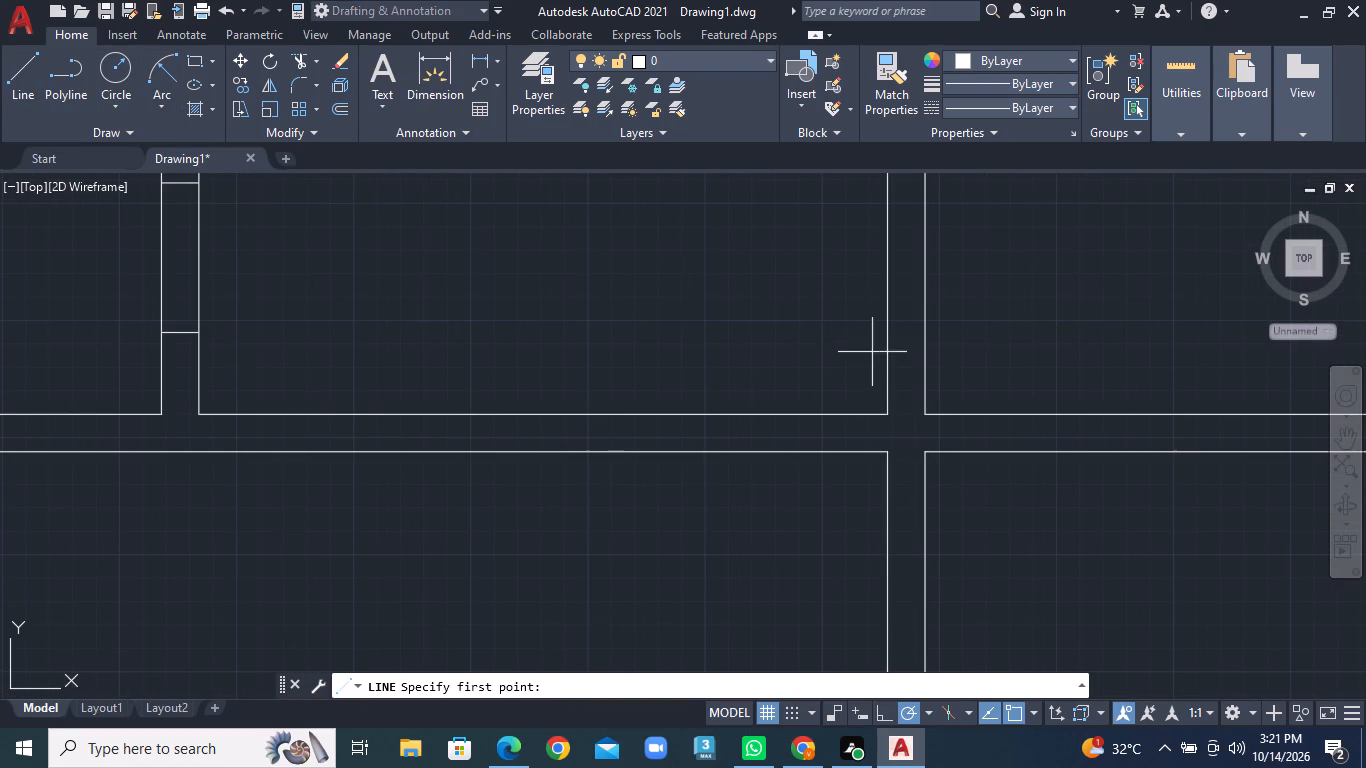
click(888, 382)
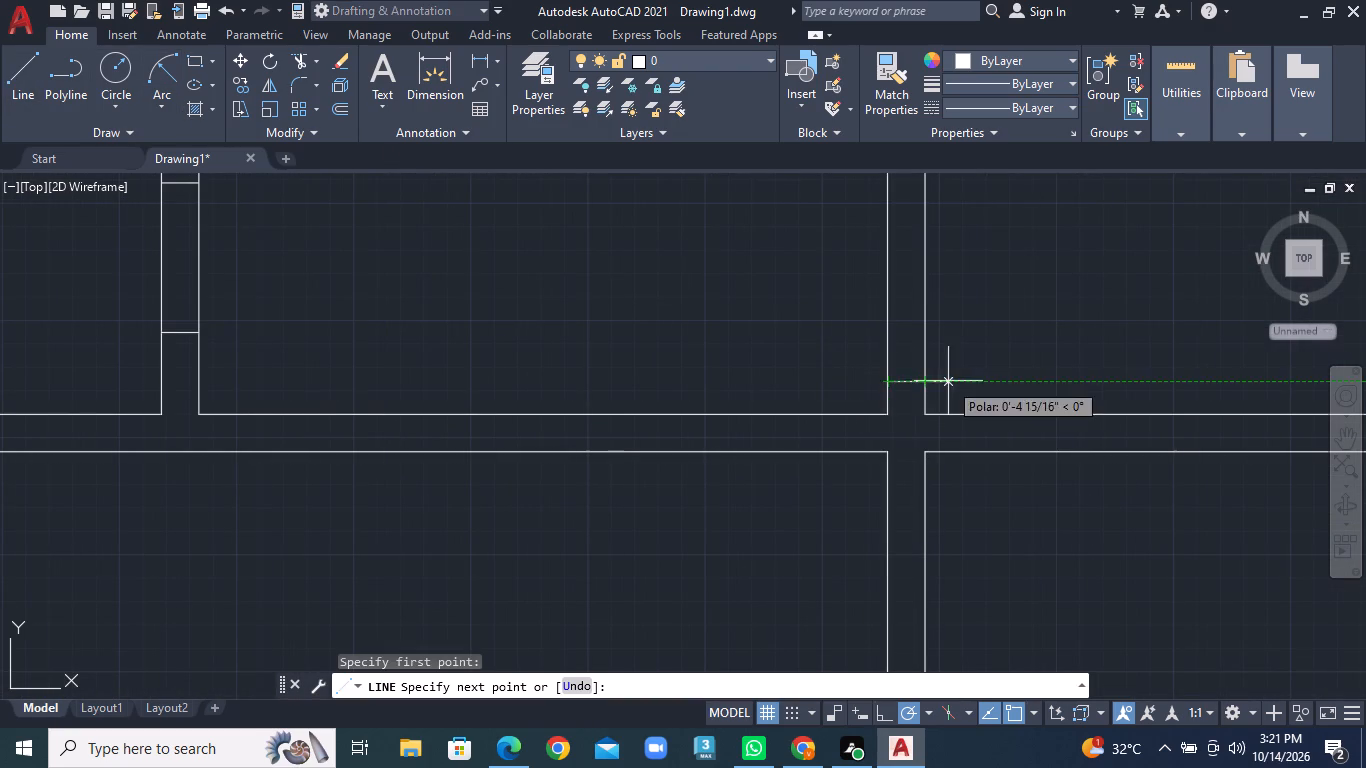
click(921, 380)
right_click(921, 380)
click(956, 391)
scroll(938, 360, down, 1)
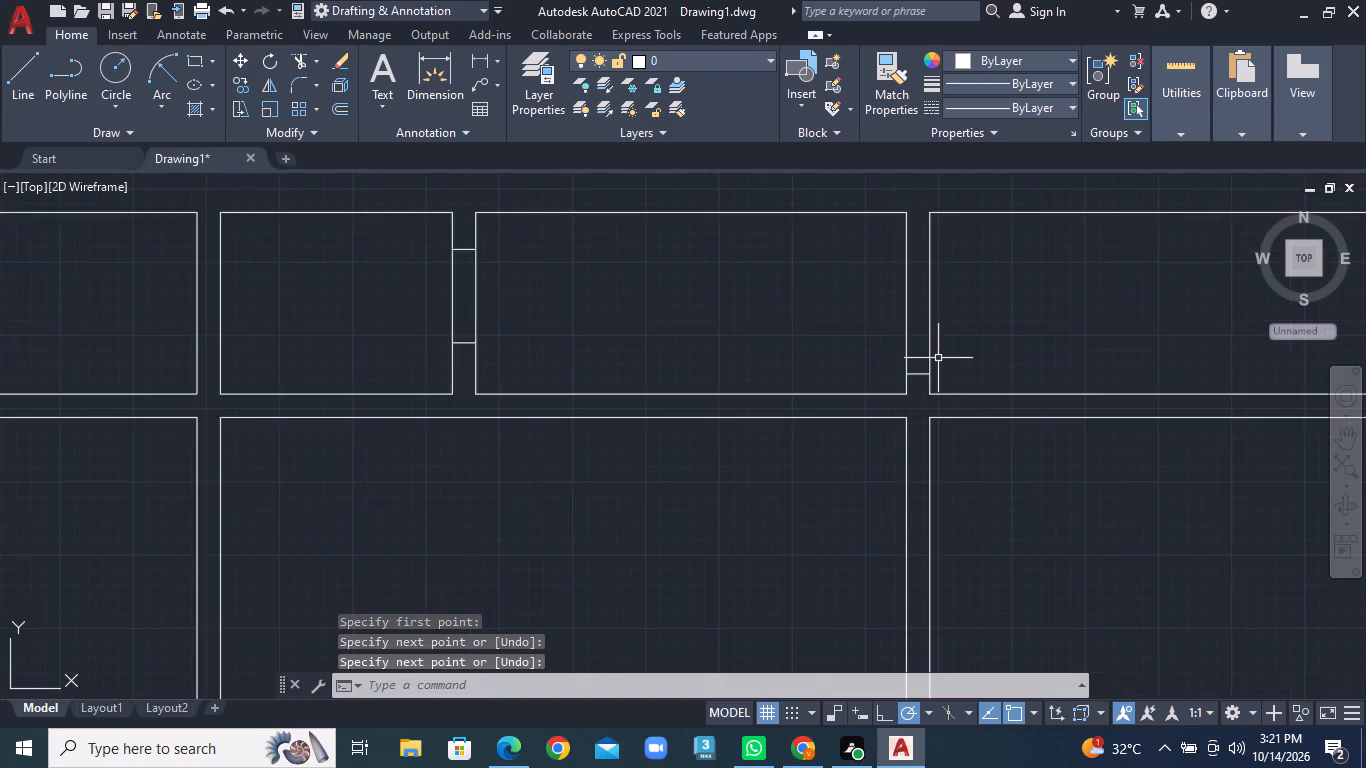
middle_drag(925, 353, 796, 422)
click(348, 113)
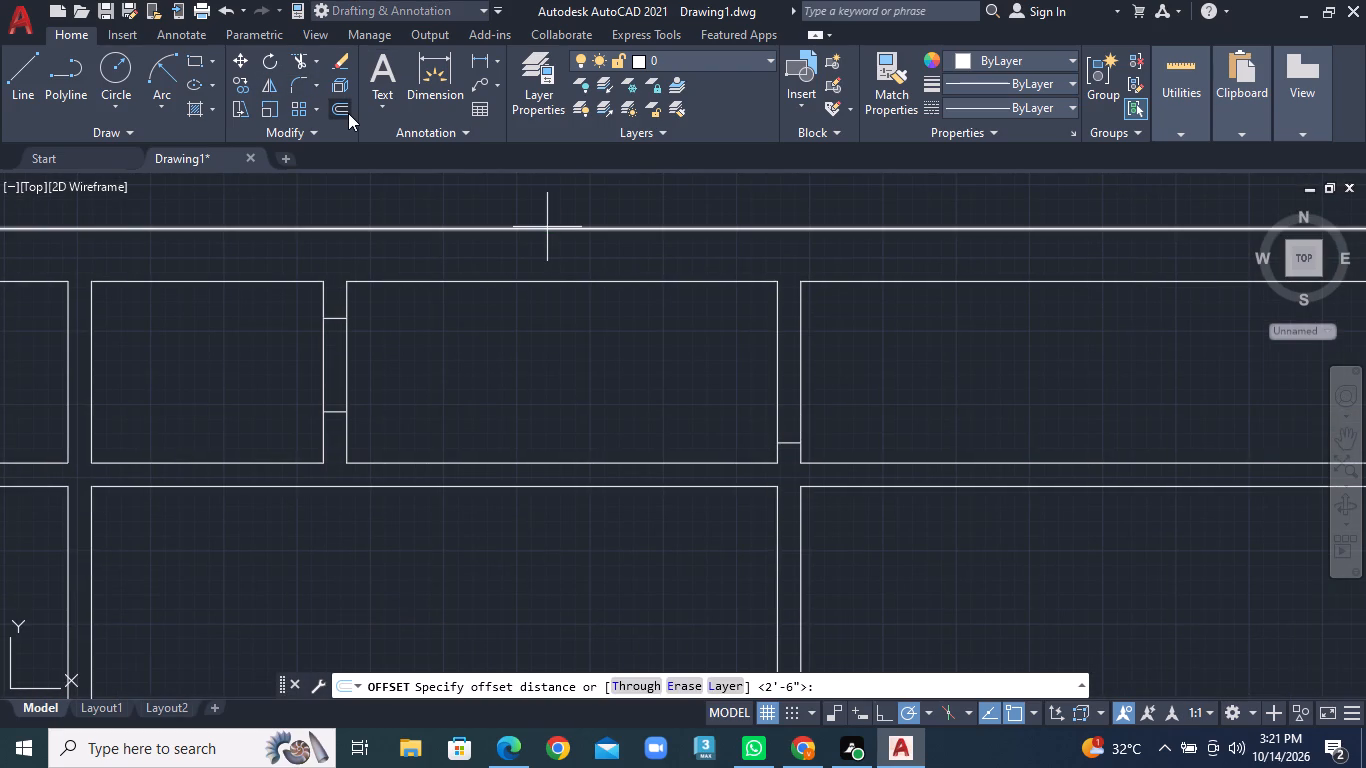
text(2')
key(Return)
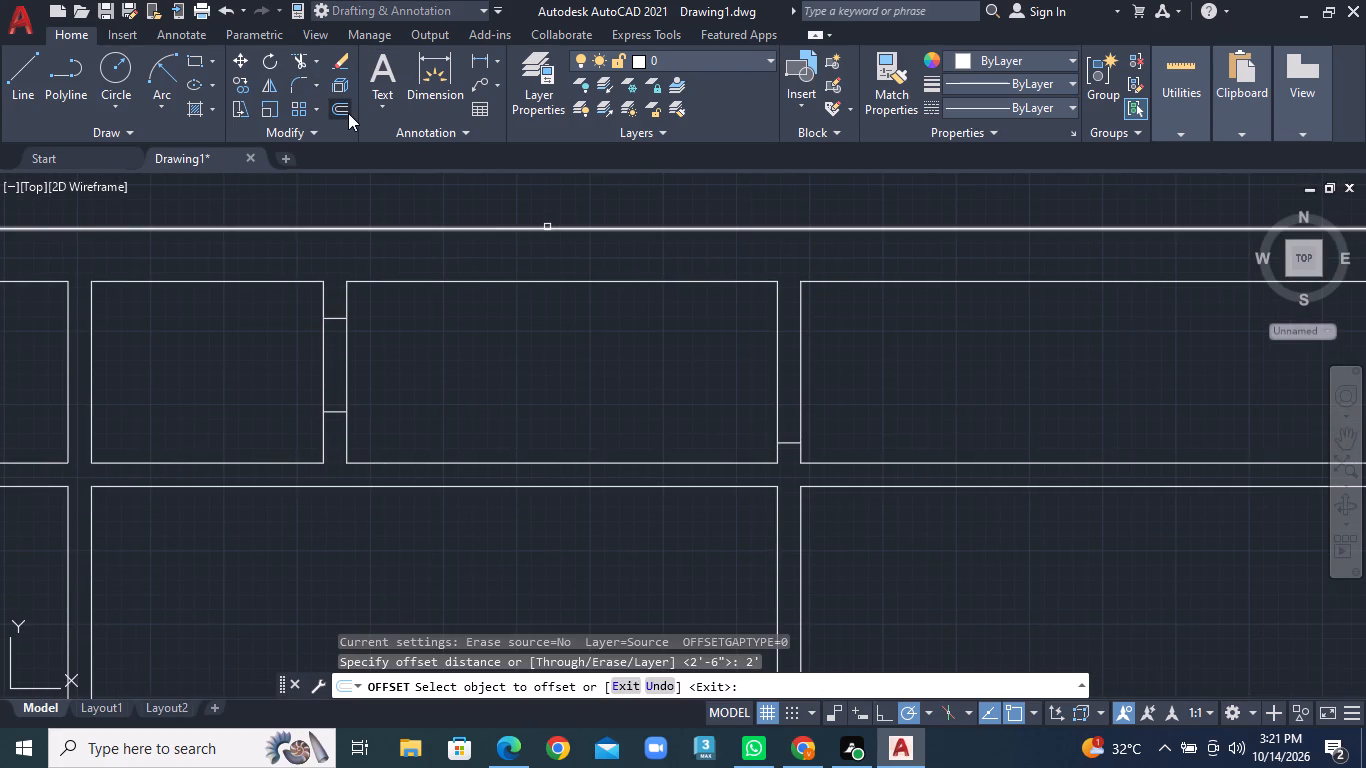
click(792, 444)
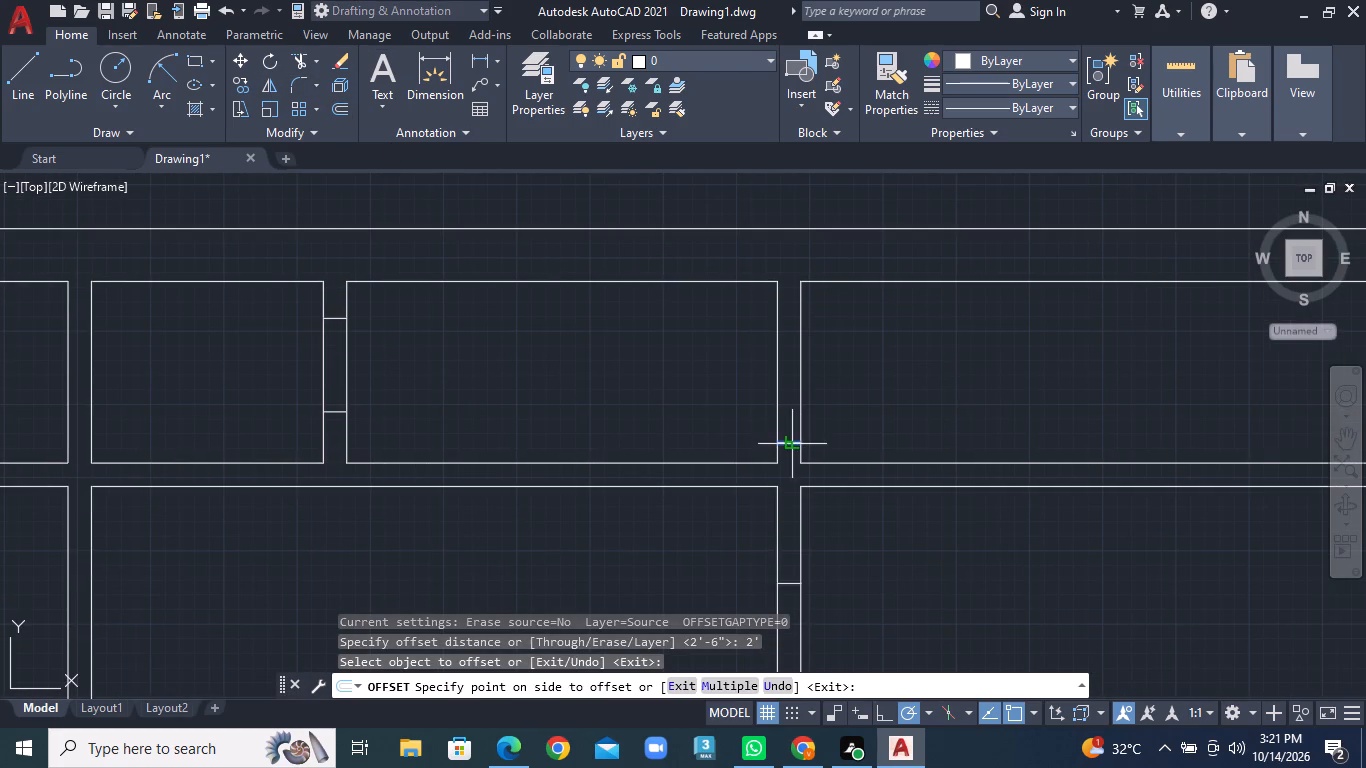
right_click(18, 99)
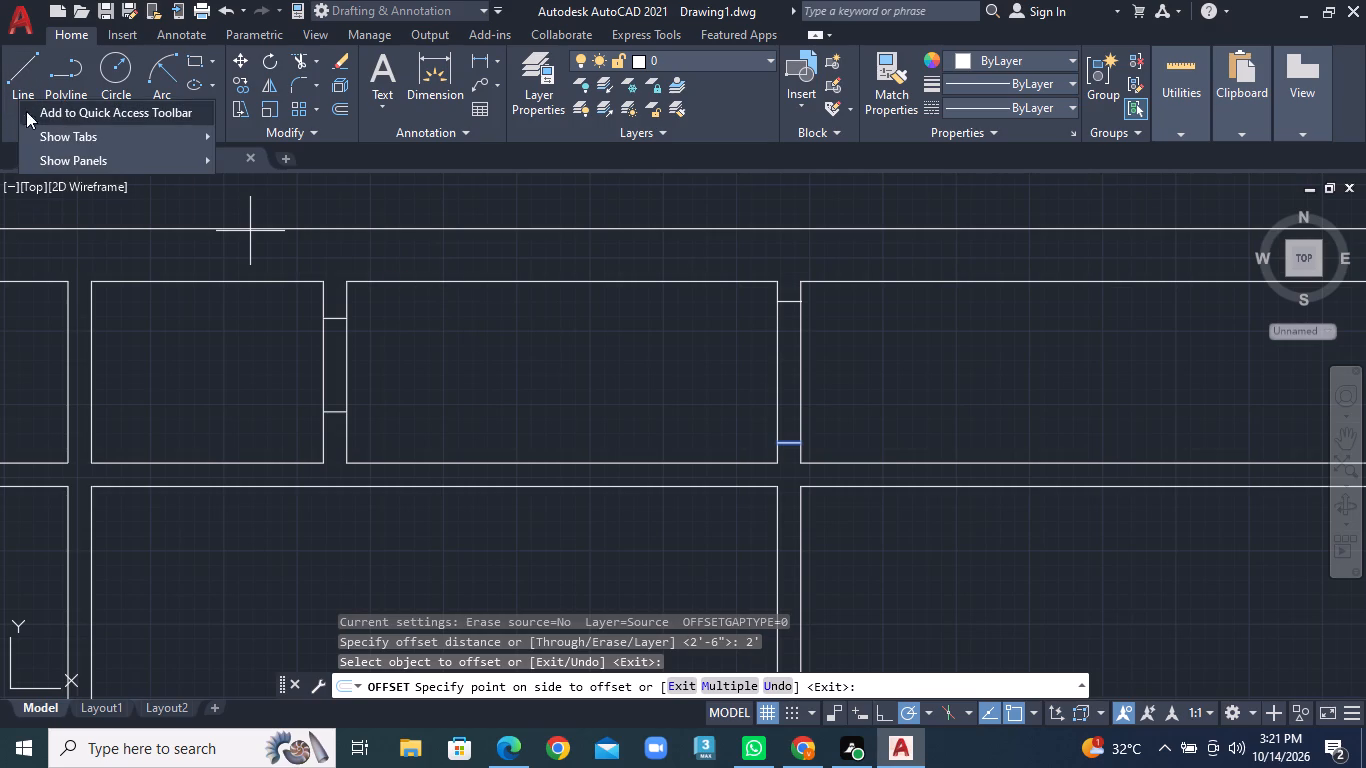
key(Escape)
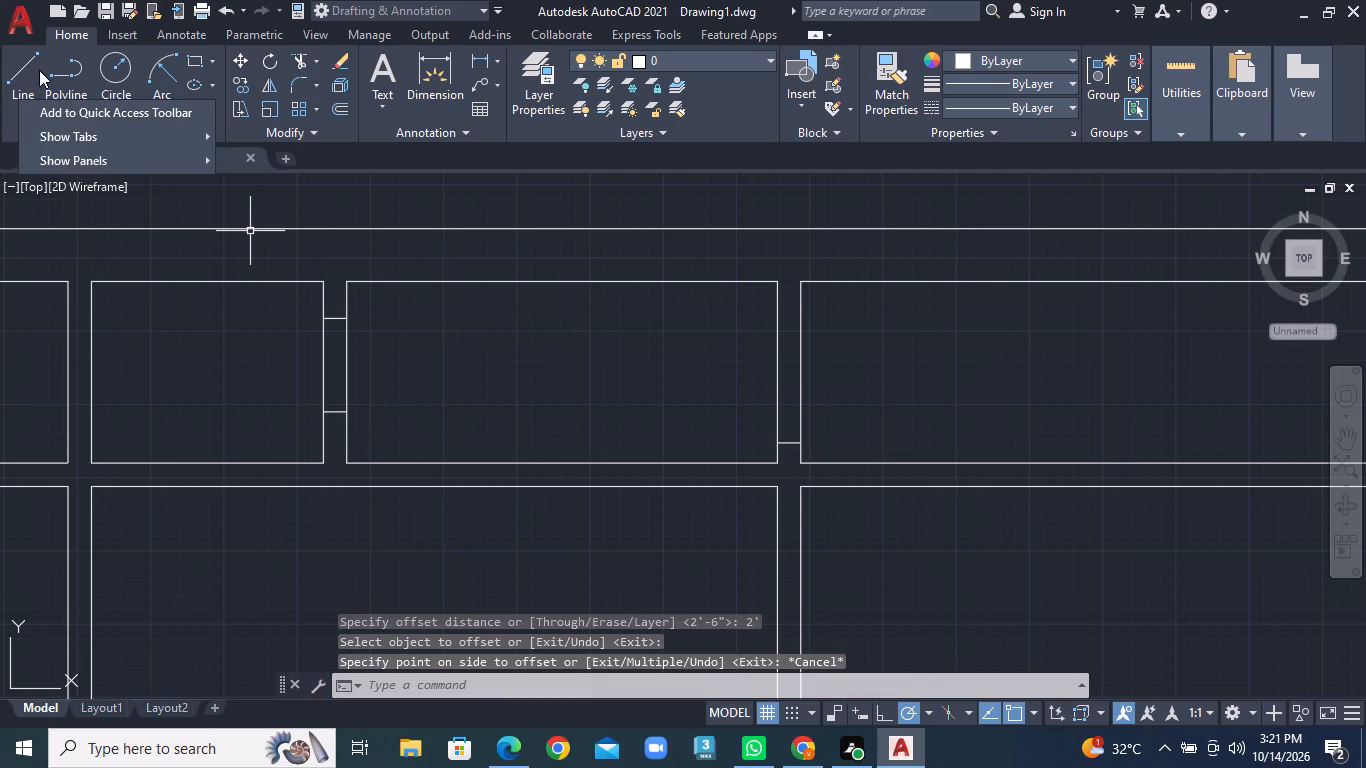
Draw a horizontal line across the wall between the third and fourth top-row rooms at the wall's midpoint.
click(31, 70)
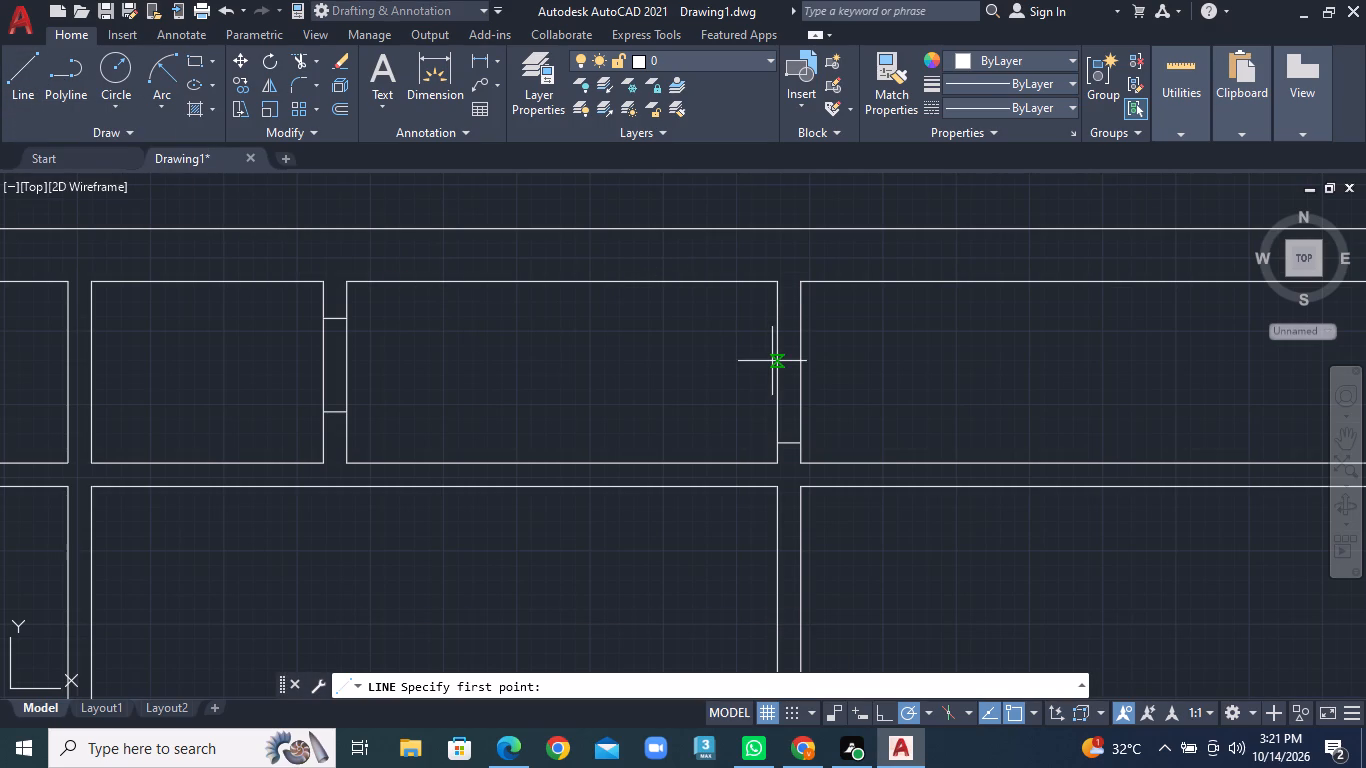
click(772, 361)
click(807, 363)
right_click(807, 363)
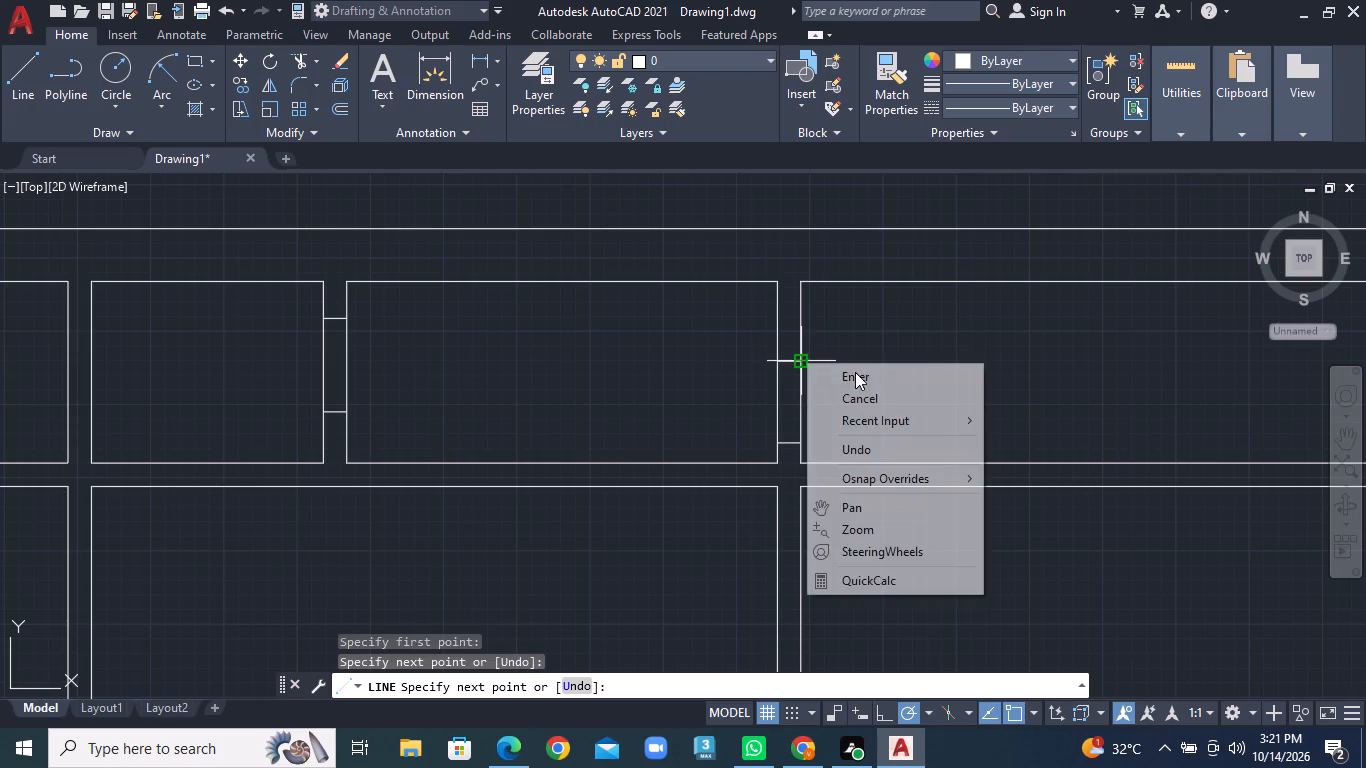
click(855, 372)
click(0, 73)
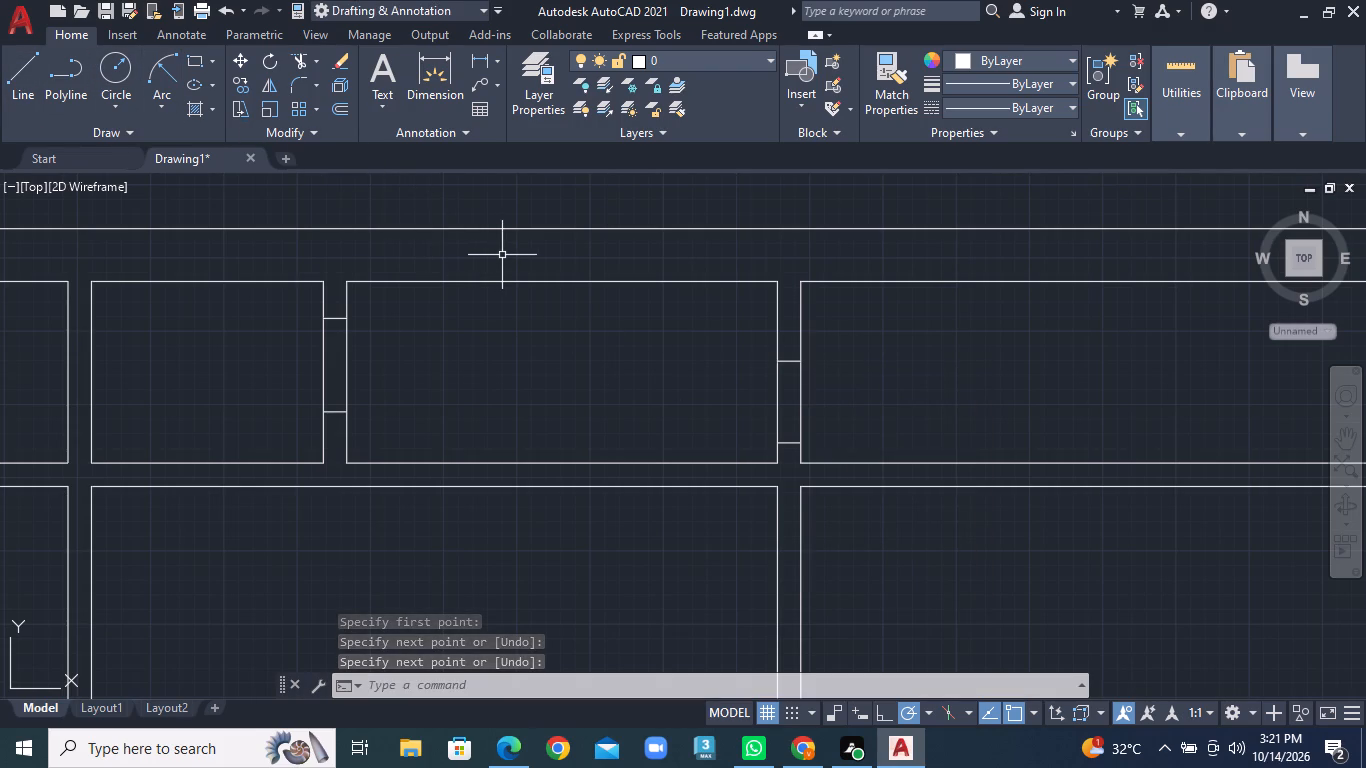
Draw a short vertical line across the wall between the first top-row room and the room below it, near mid-length.
middle_drag(289, 435, 585, 323)
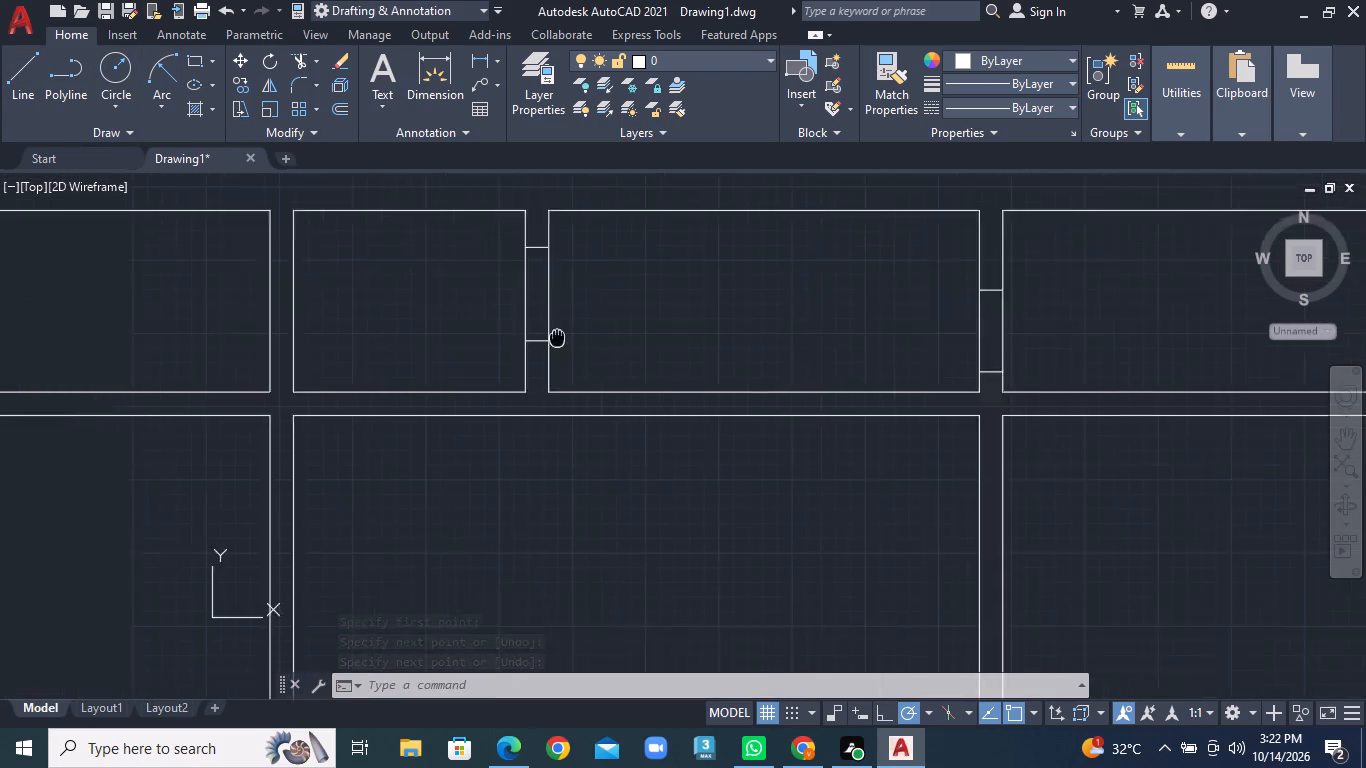
middle_drag(585, 323, 593, 318)
scroll(430, 375, down, 3)
middle_drag(356, 382, 426, 373)
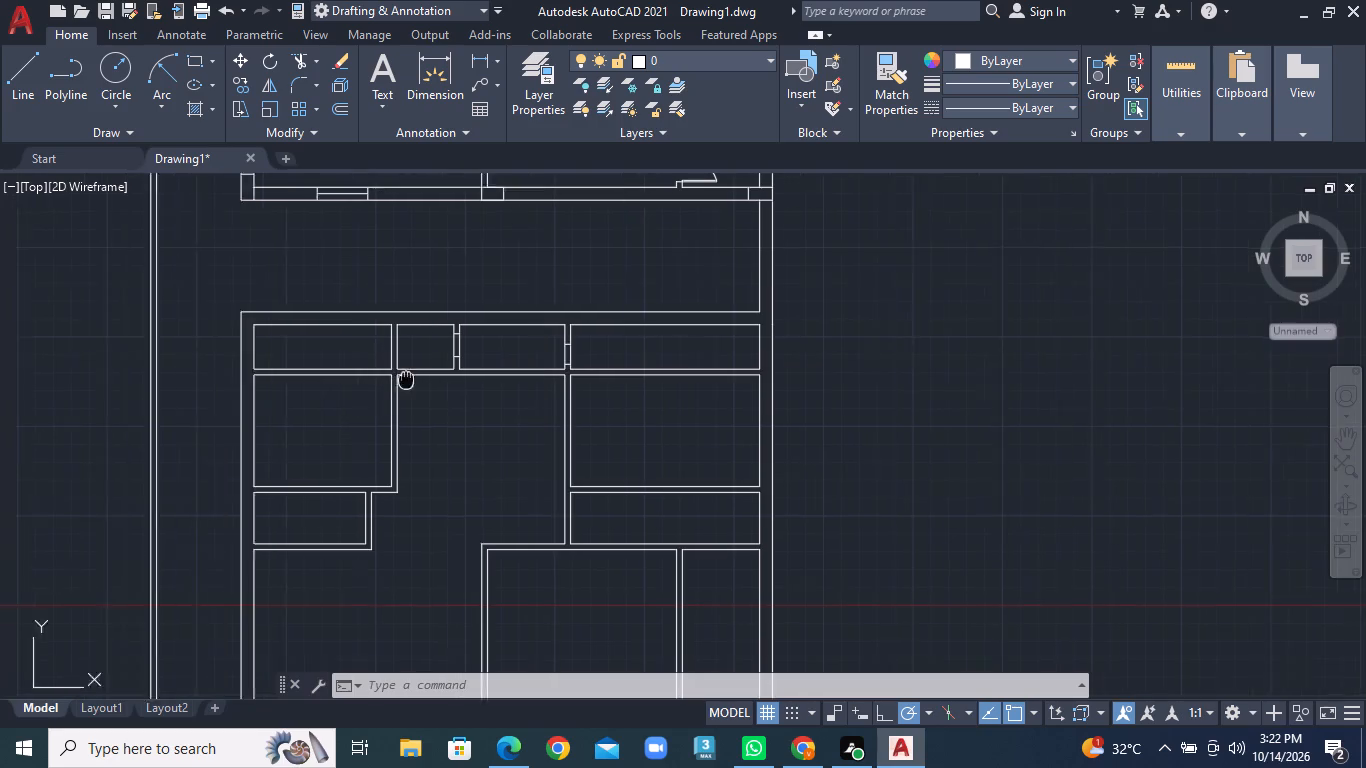
middle_drag(426, 373, 536, 363)
middle_drag(536, 398, 536, 451)
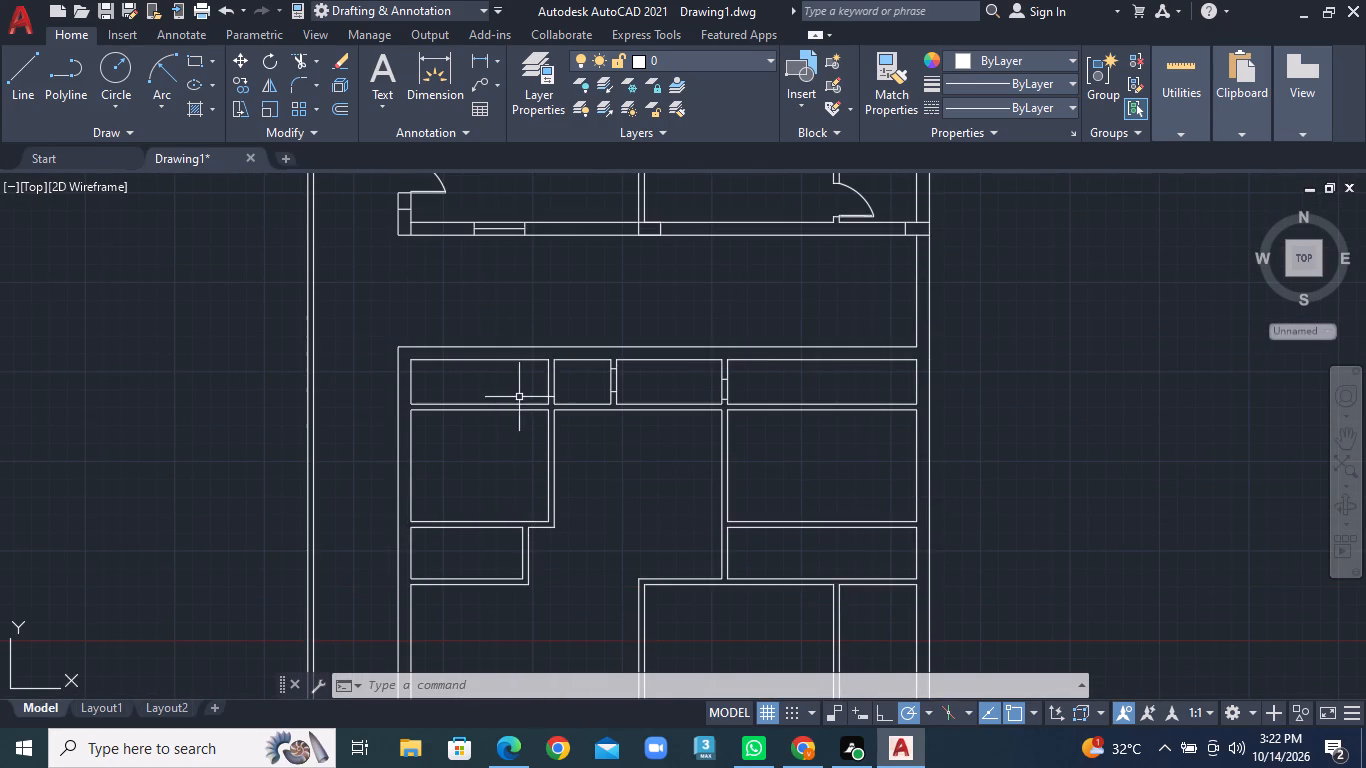
scroll(515, 408, up, 2)
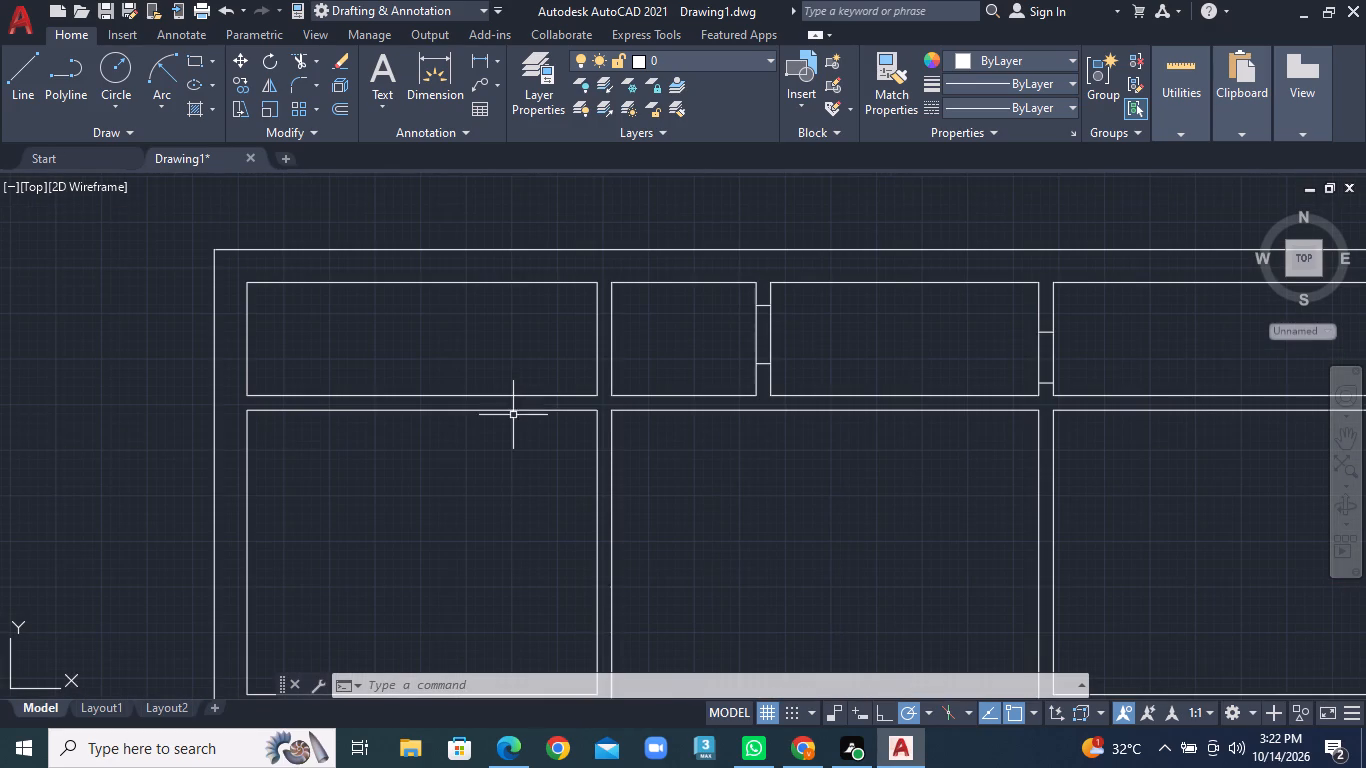
middle_drag(497, 430, 615, 344)
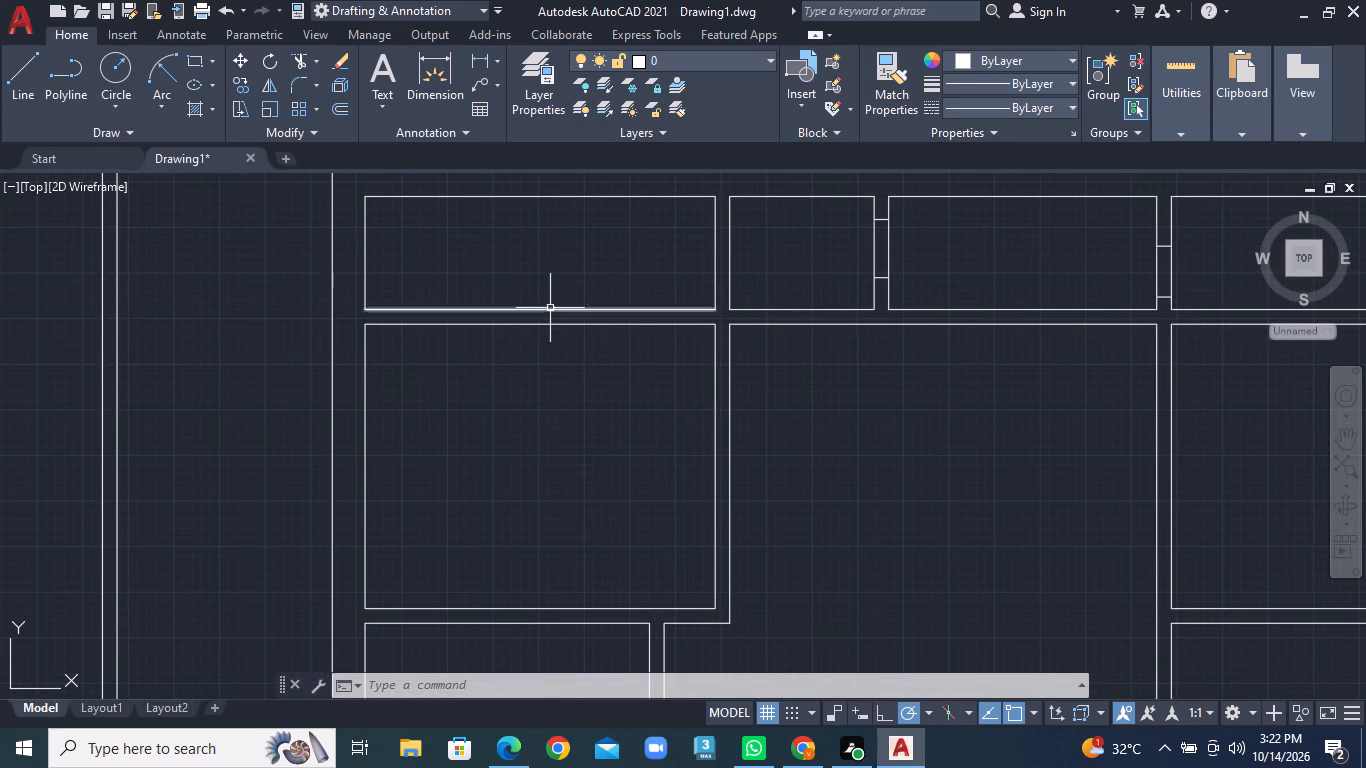
click(14, 88)
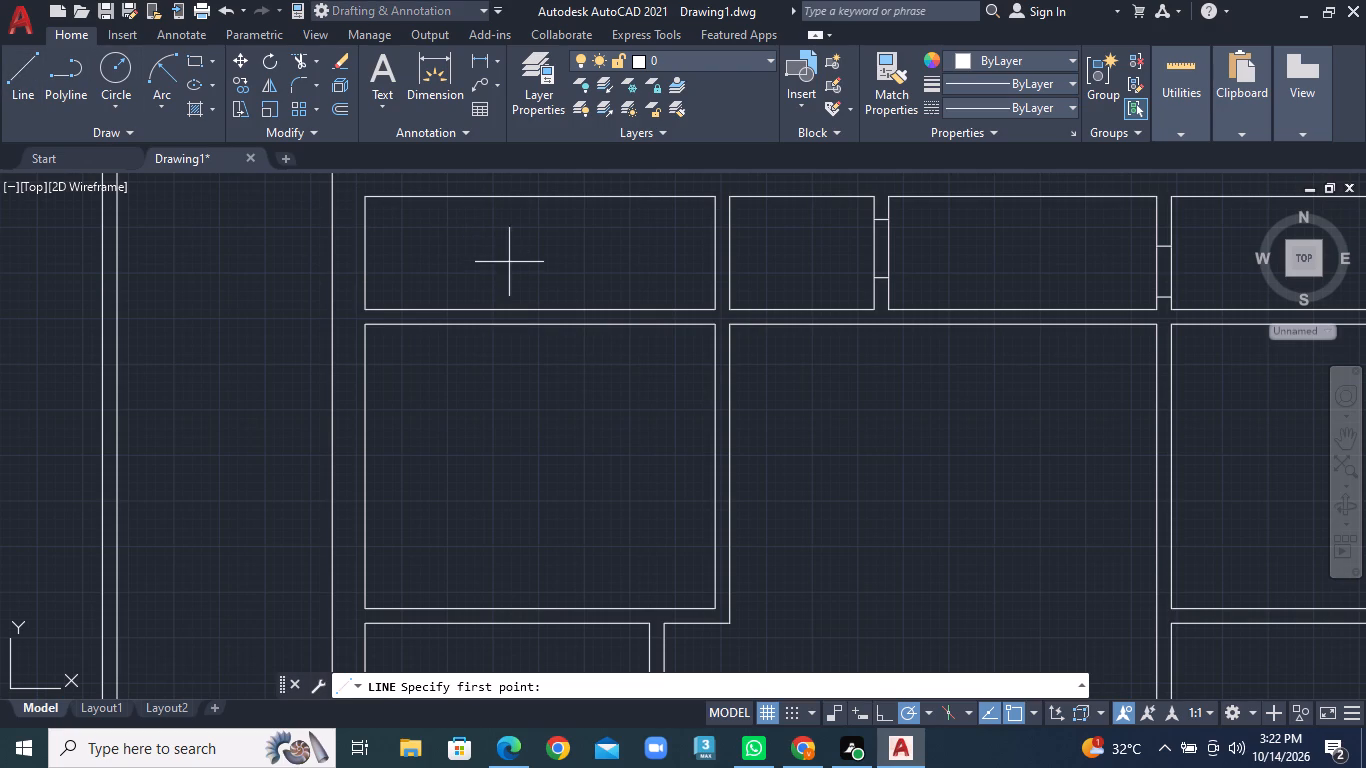
click(550, 306)
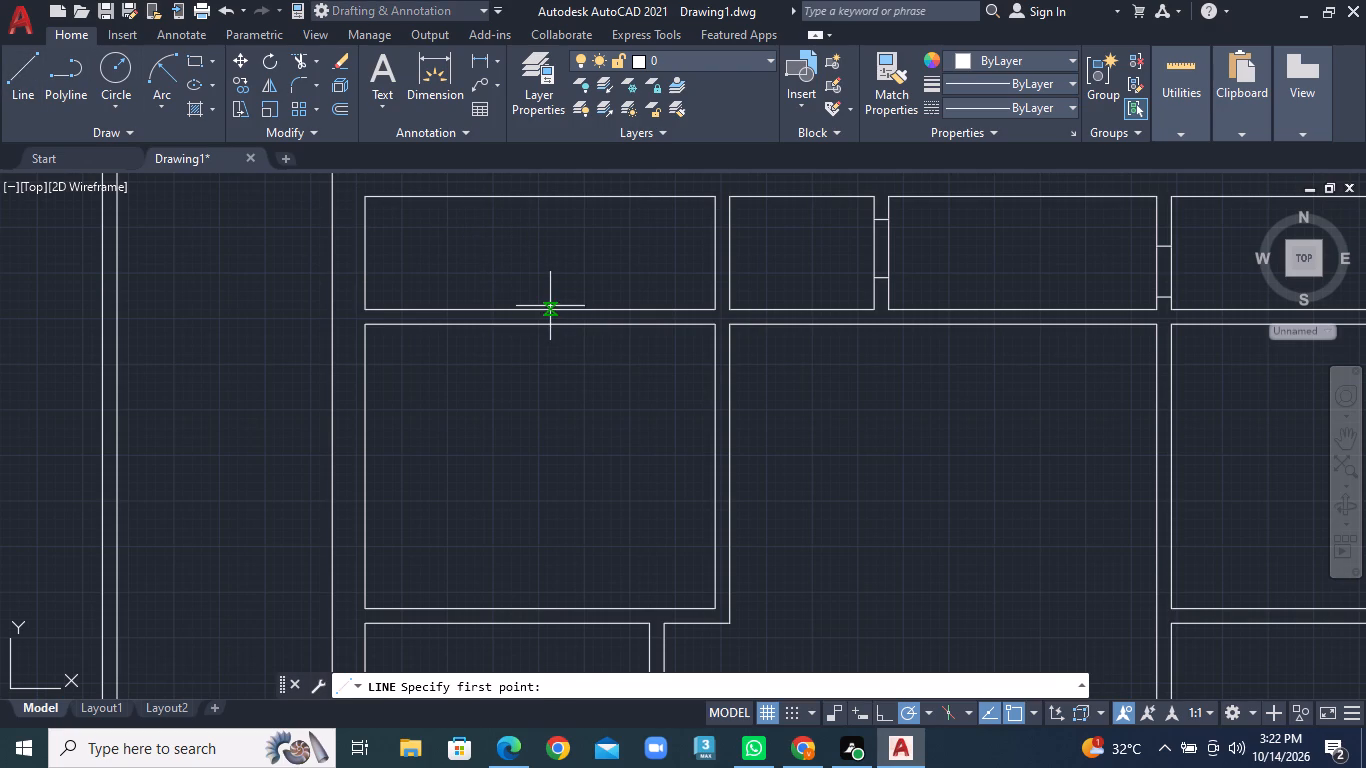
click(550, 325)
right_click(550, 325)
click(569, 336)
Draw a second vertical line across the same wall, closer to the outer side wall, marking the opening's other edge.
scroll(530, 317, up, 2)
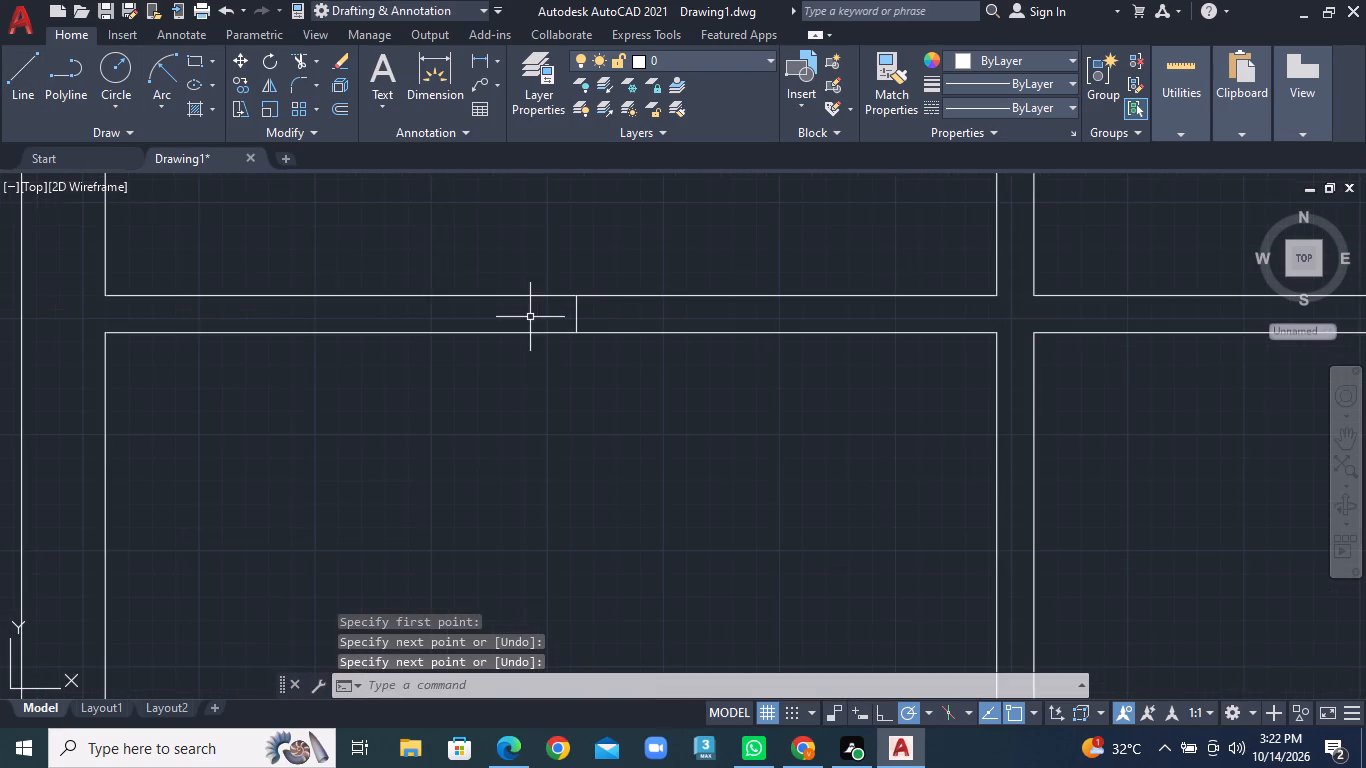
click(7, 83)
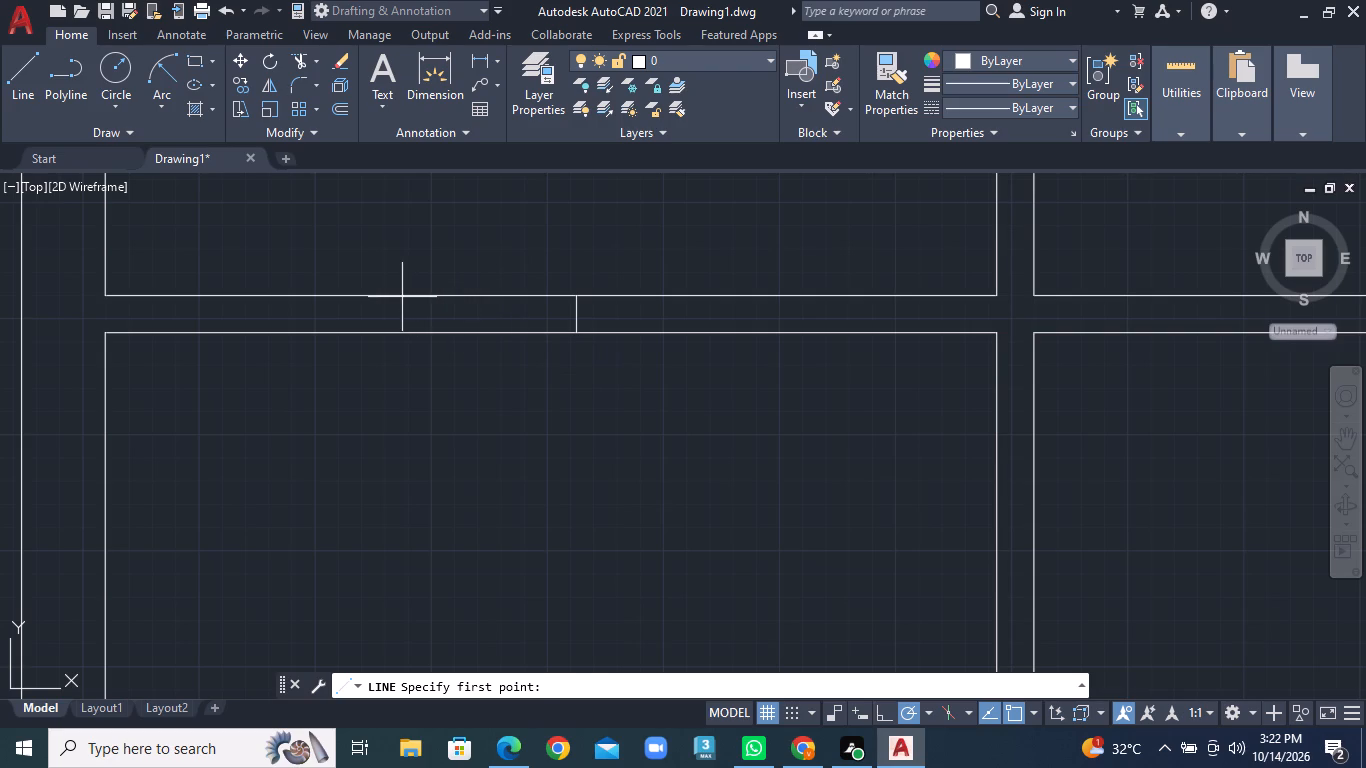
click(402, 297)
click(405, 332)
right_click(405, 332)
click(449, 346)
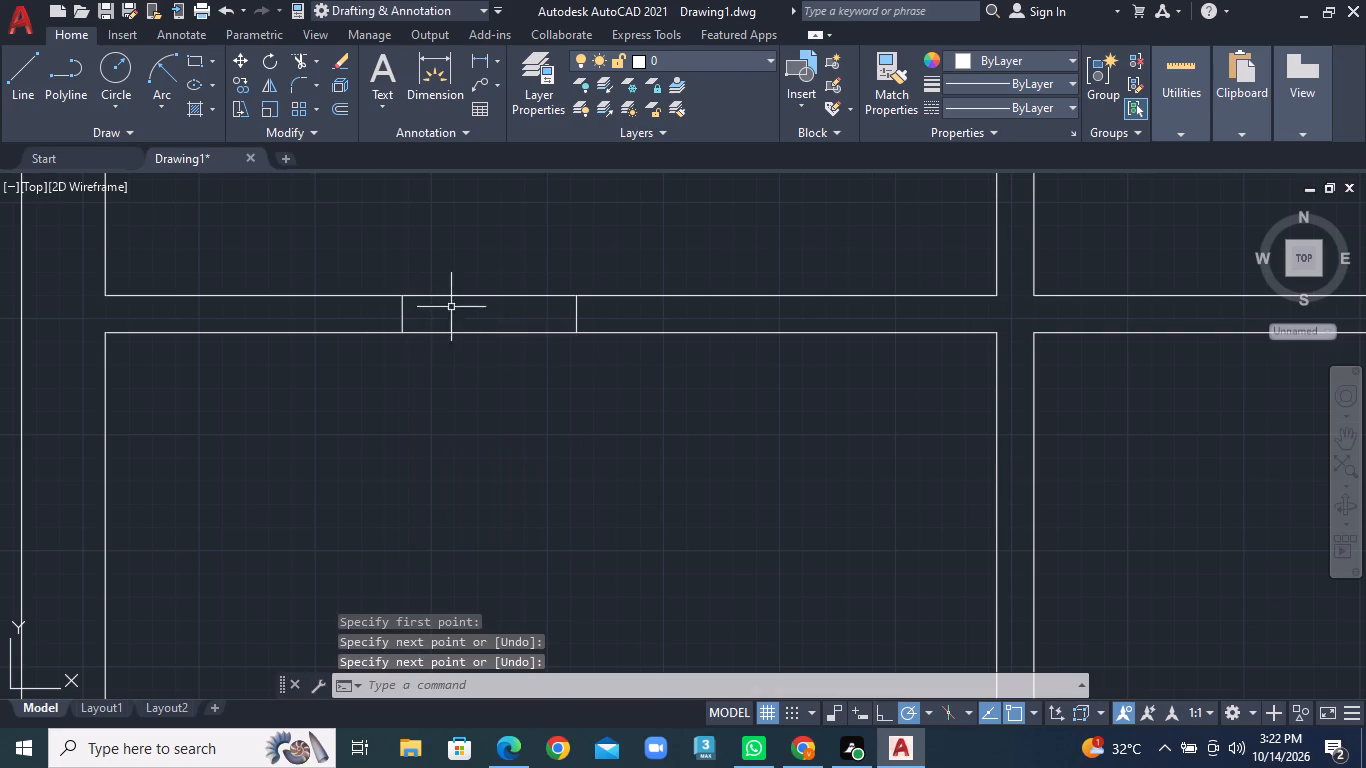
Trim both wall lines between the two marks below the first top-row room to cut the opening.
click(313, 59)
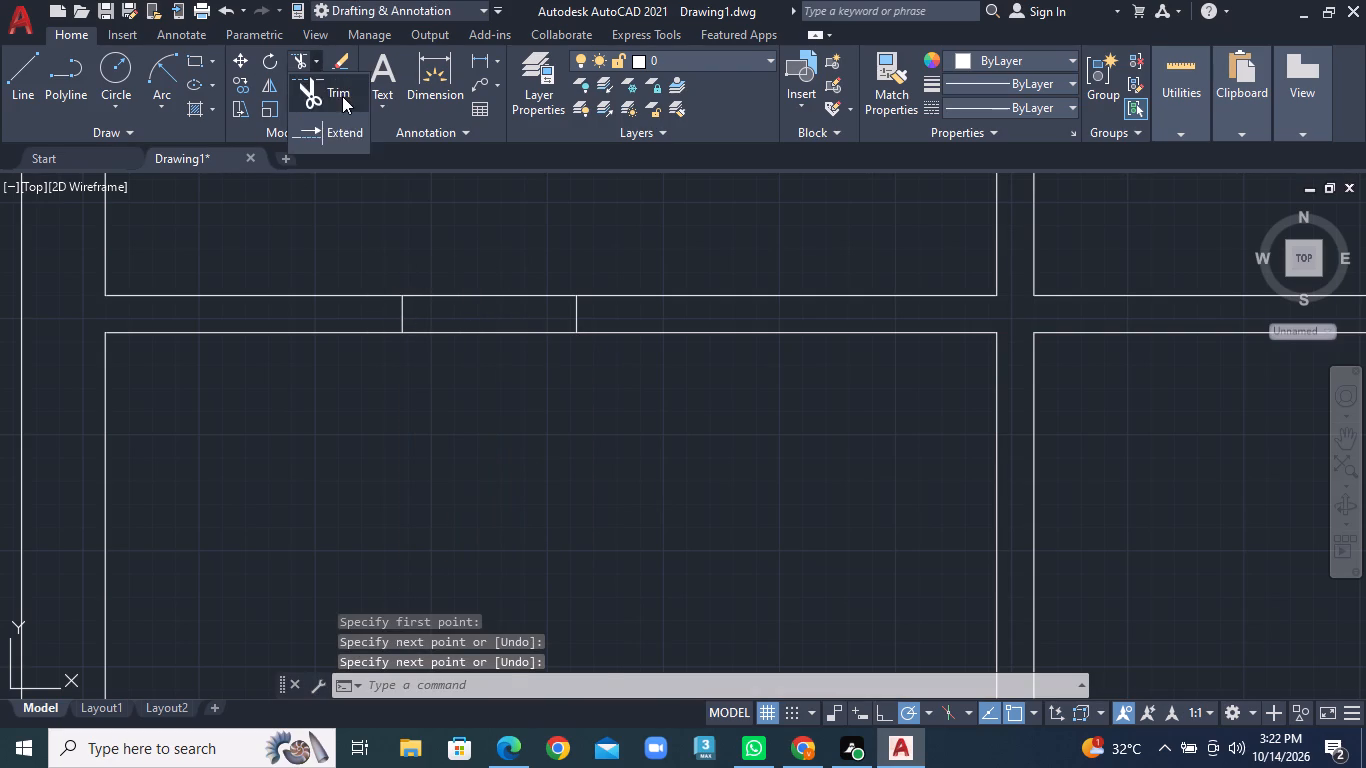
click(342, 97)
click(467, 224)
click(473, 377)
Trim both wall lines between the two marks separating the third and fourth top-row rooms to cut the opening.
scroll(498, 372, down, 2)
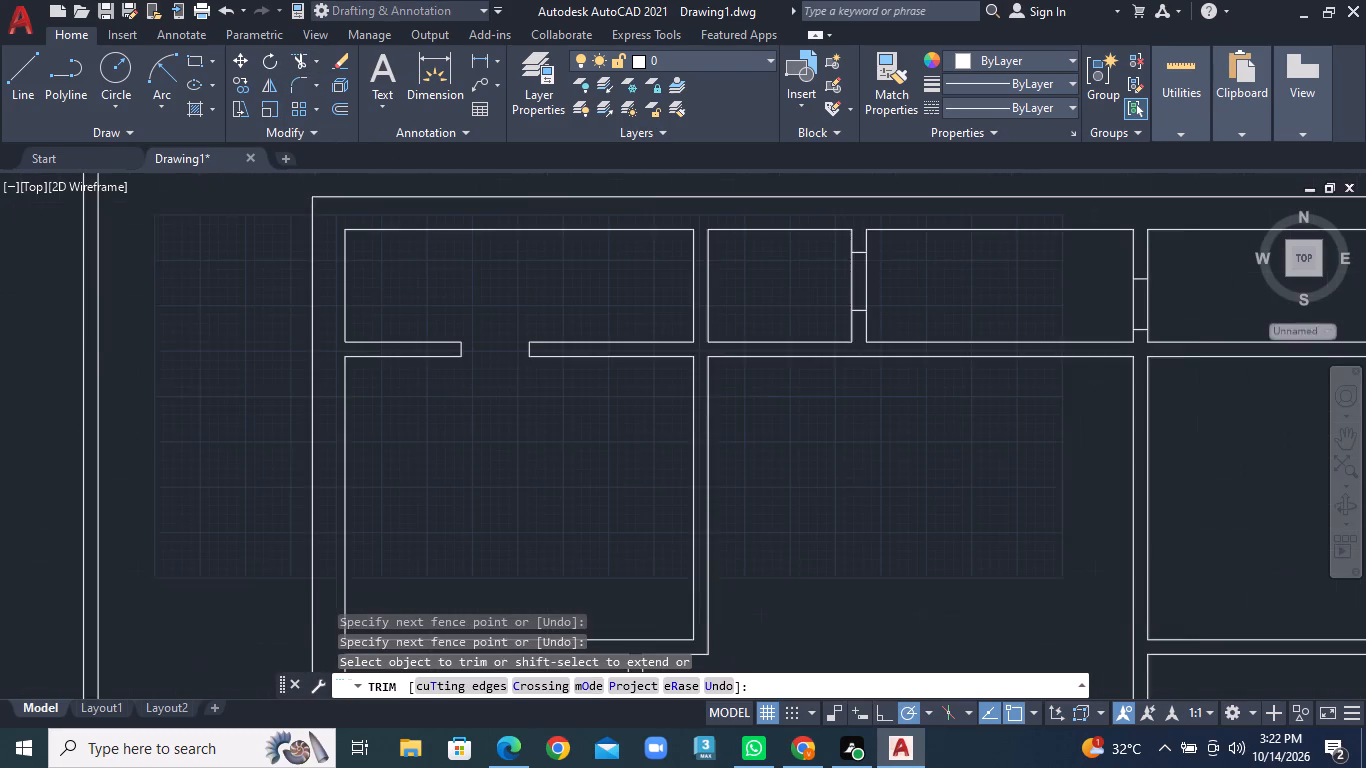
middle_drag(826, 368, 672, 439)
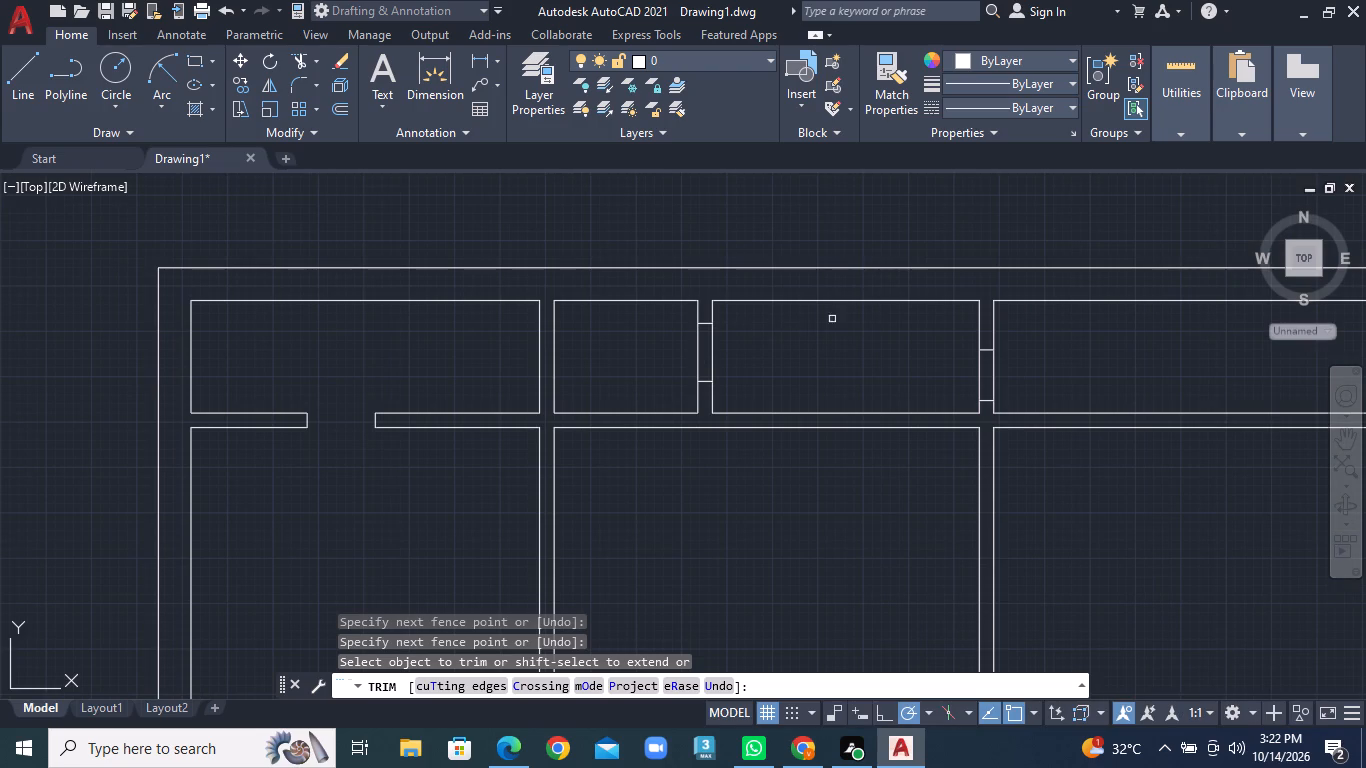
click(977, 374)
click(1007, 372)
click(947, 373)
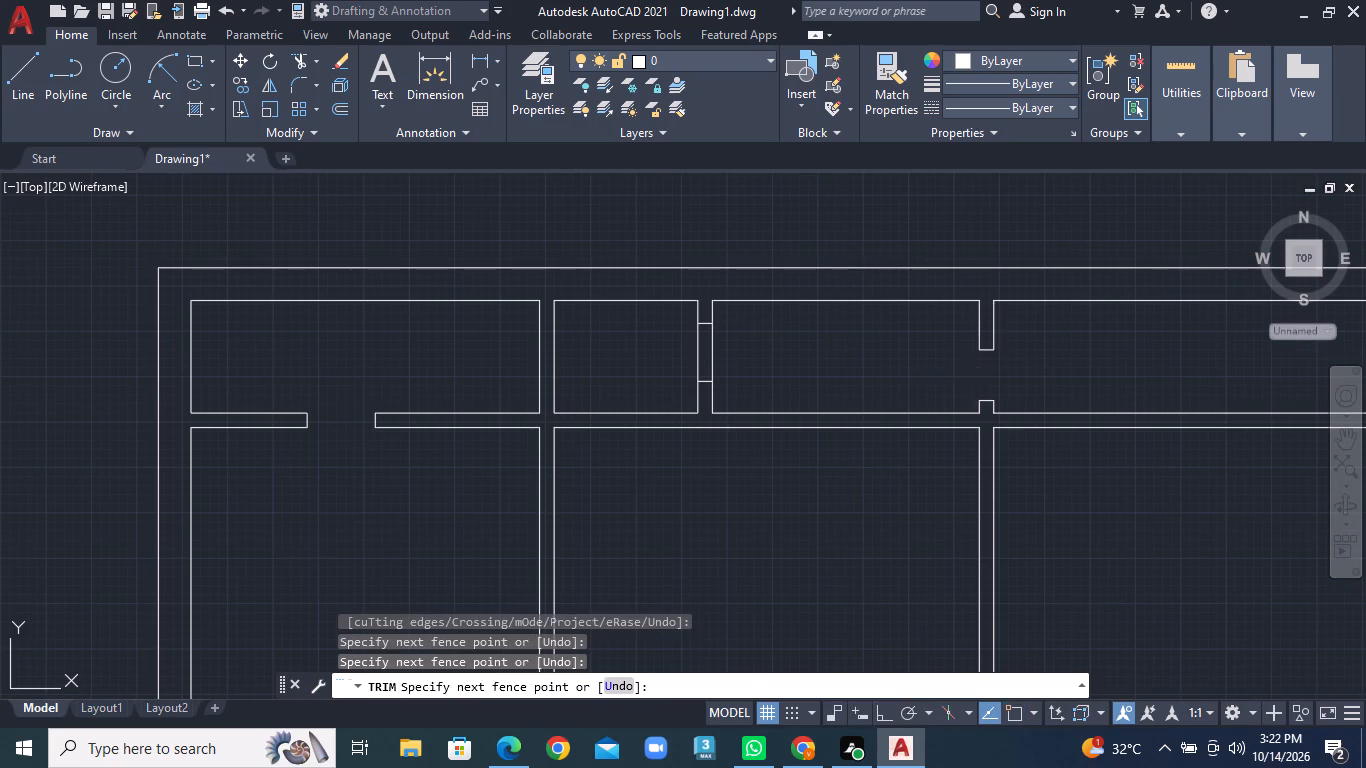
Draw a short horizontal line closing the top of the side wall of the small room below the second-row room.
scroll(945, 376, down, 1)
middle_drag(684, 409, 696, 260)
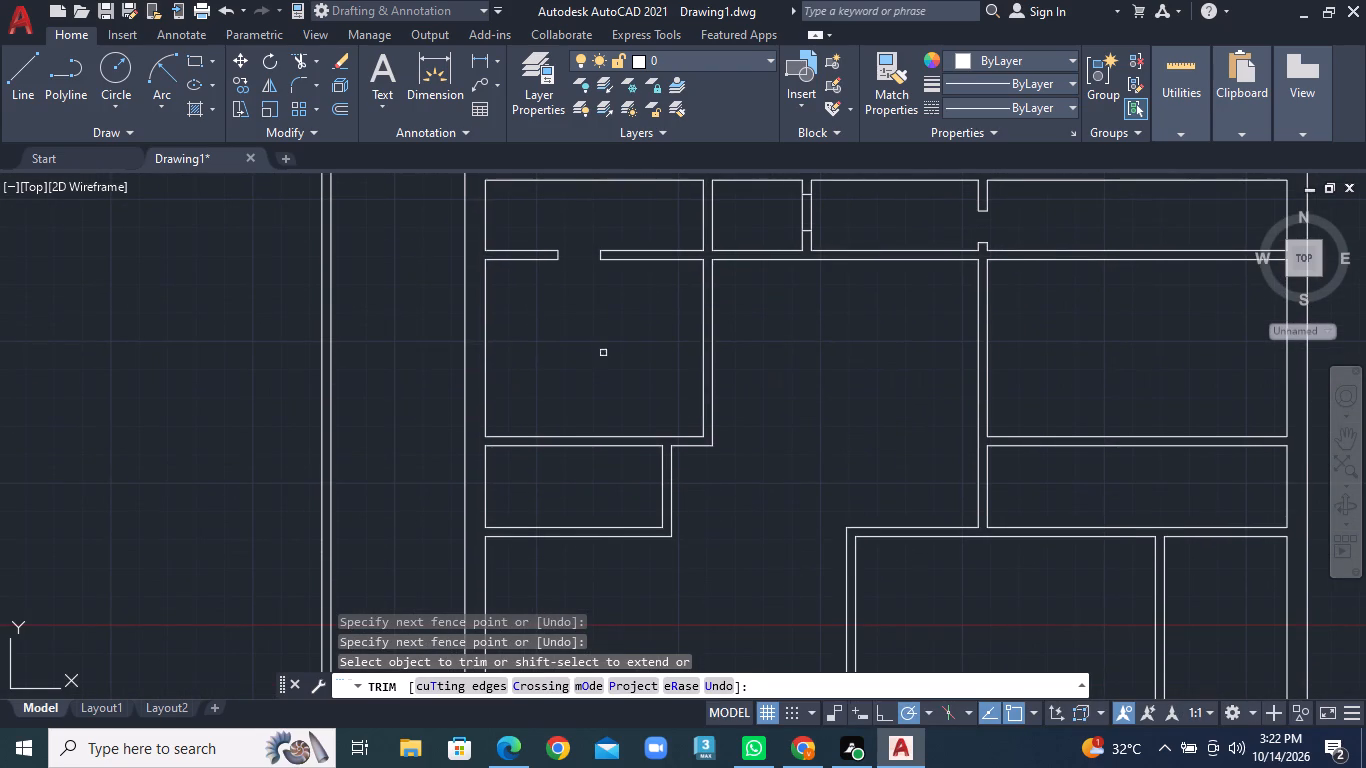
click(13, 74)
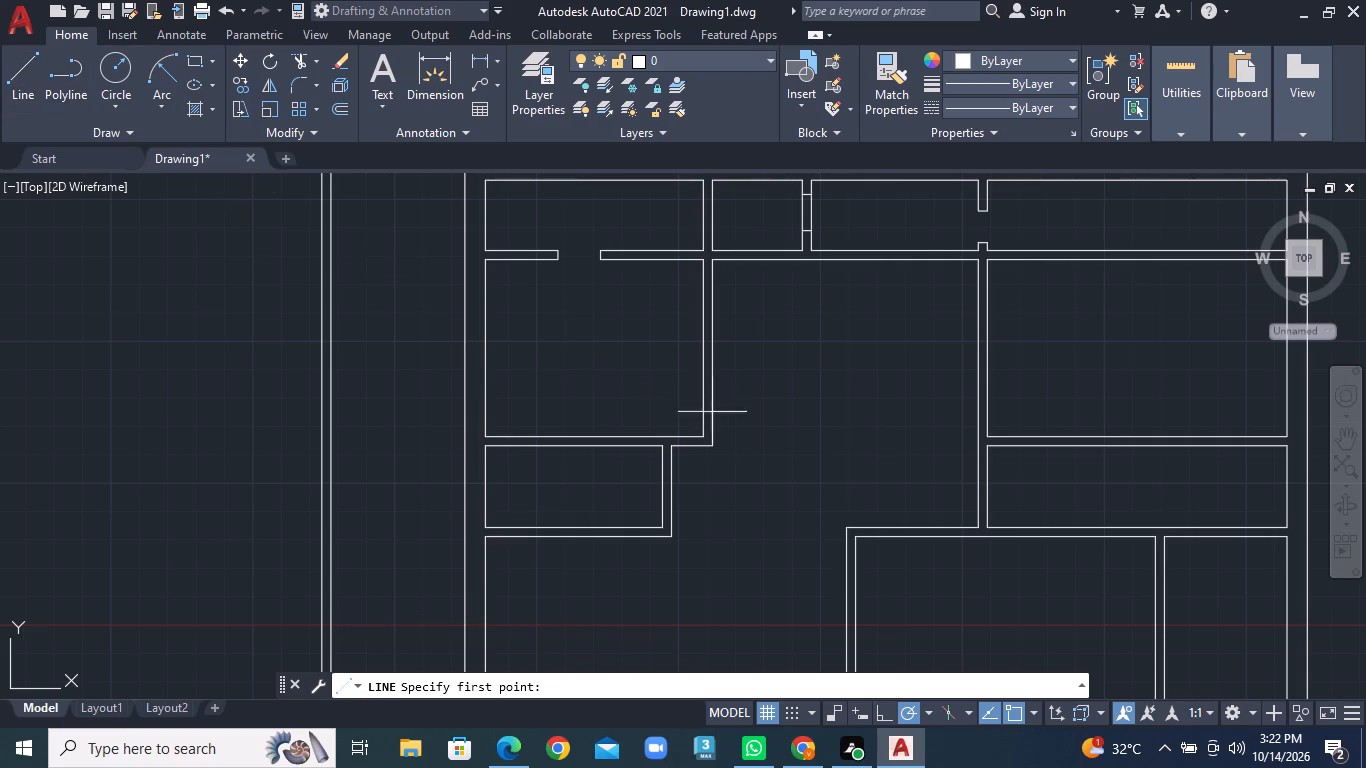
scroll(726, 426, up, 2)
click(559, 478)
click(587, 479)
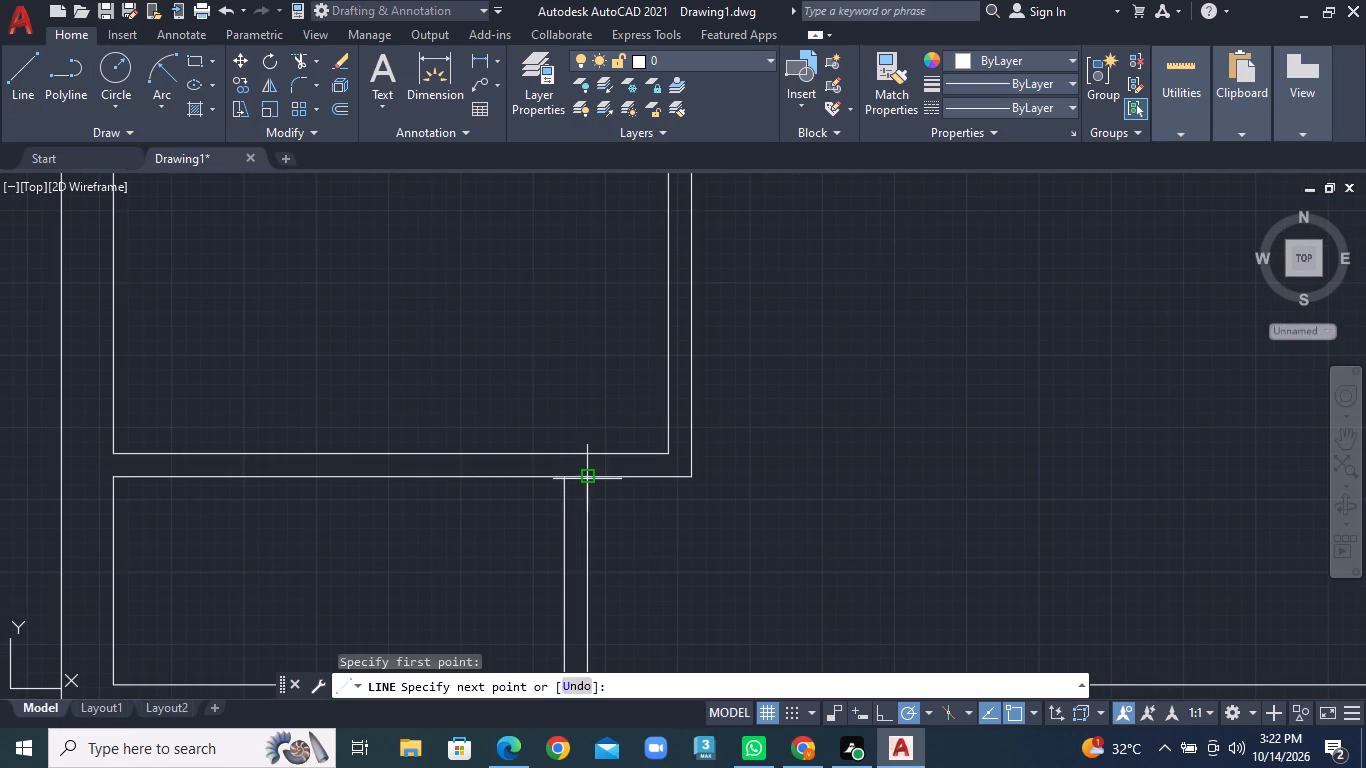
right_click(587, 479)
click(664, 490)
Draw a short vertical line continuing the second-row room's inner side-wall face down across the wall shared with the small room.
scroll(664, 493, down, 1)
middle_drag(683, 493, 703, 375)
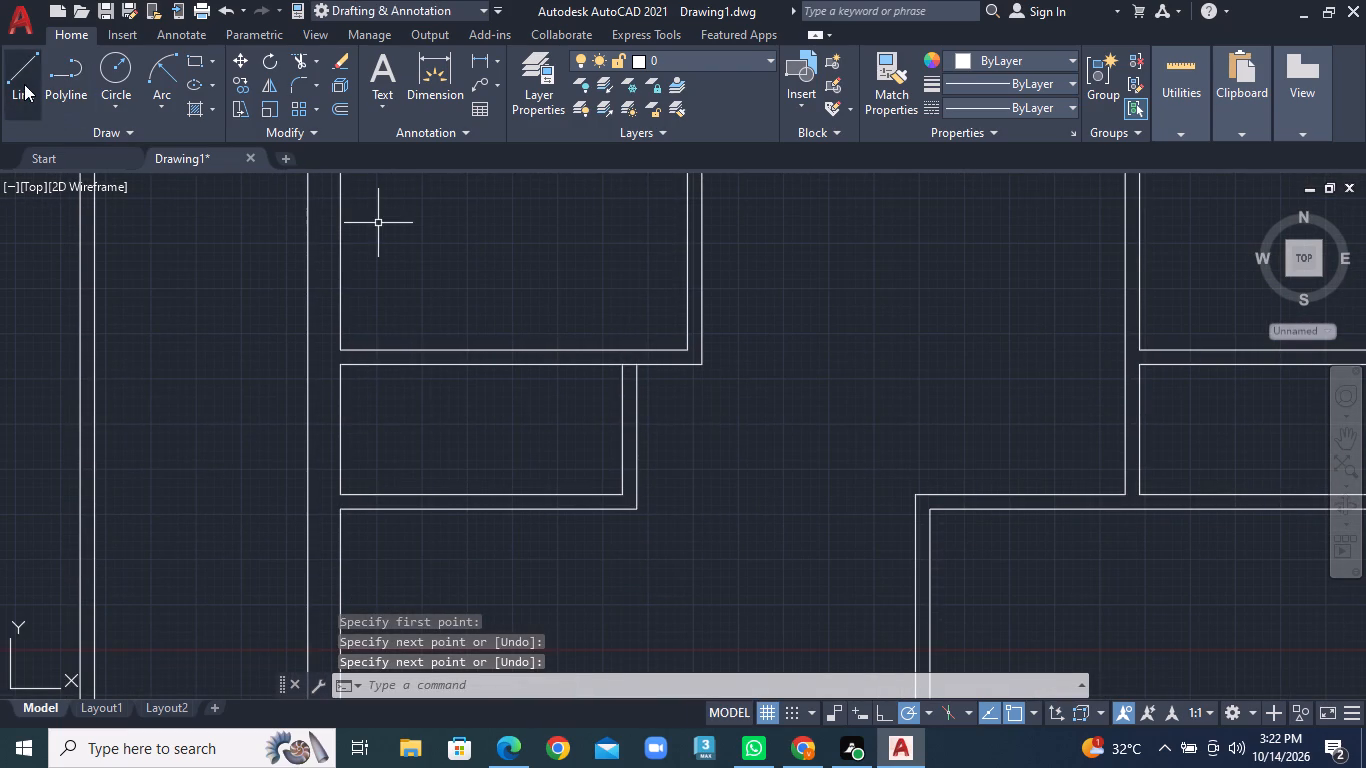
click(24, 84)
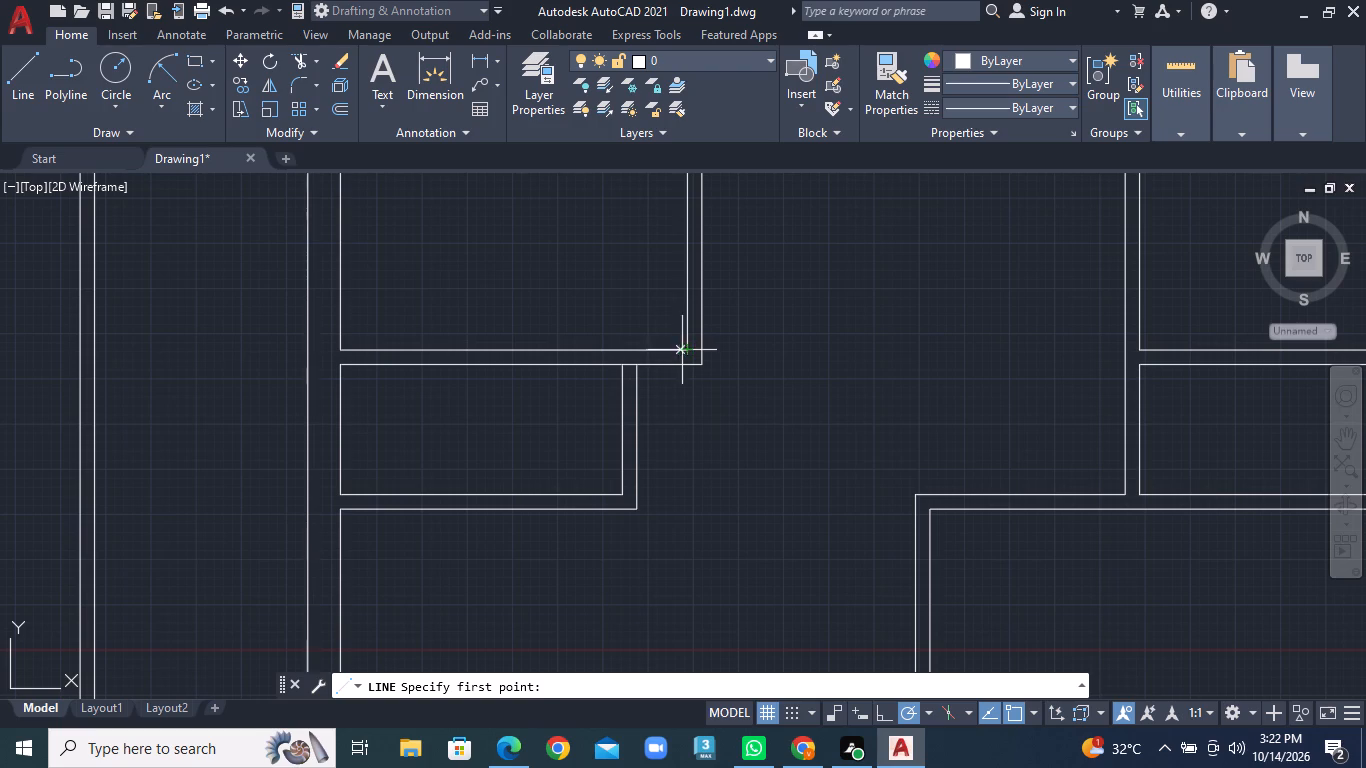
click(682, 350)
click(688, 368)
right_click(688, 368)
click(724, 382)
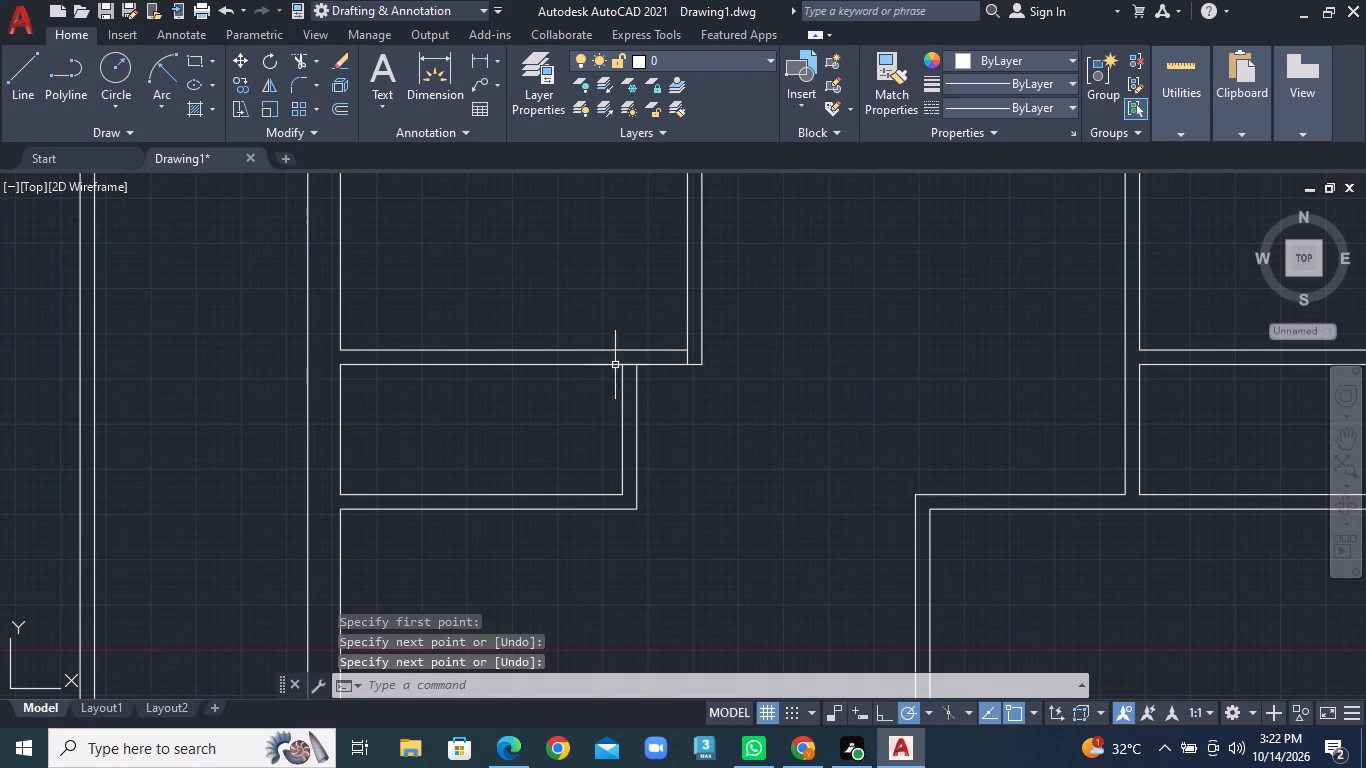
Draw a short vertical line continuing the small room's outer side-wall face up across the same shared wall.
click(31, 92)
click(639, 364)
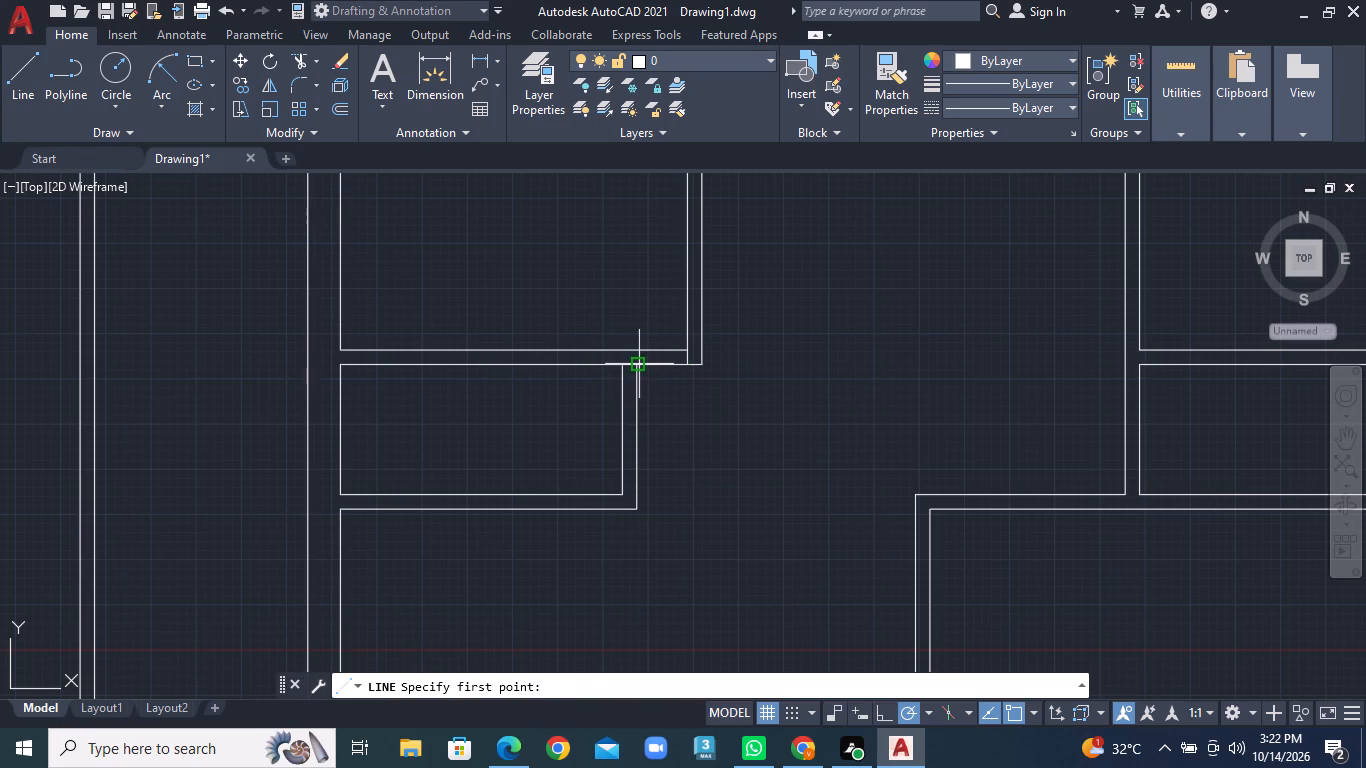
click(639, 348)
right_click(639, 348)
click(680, 369)
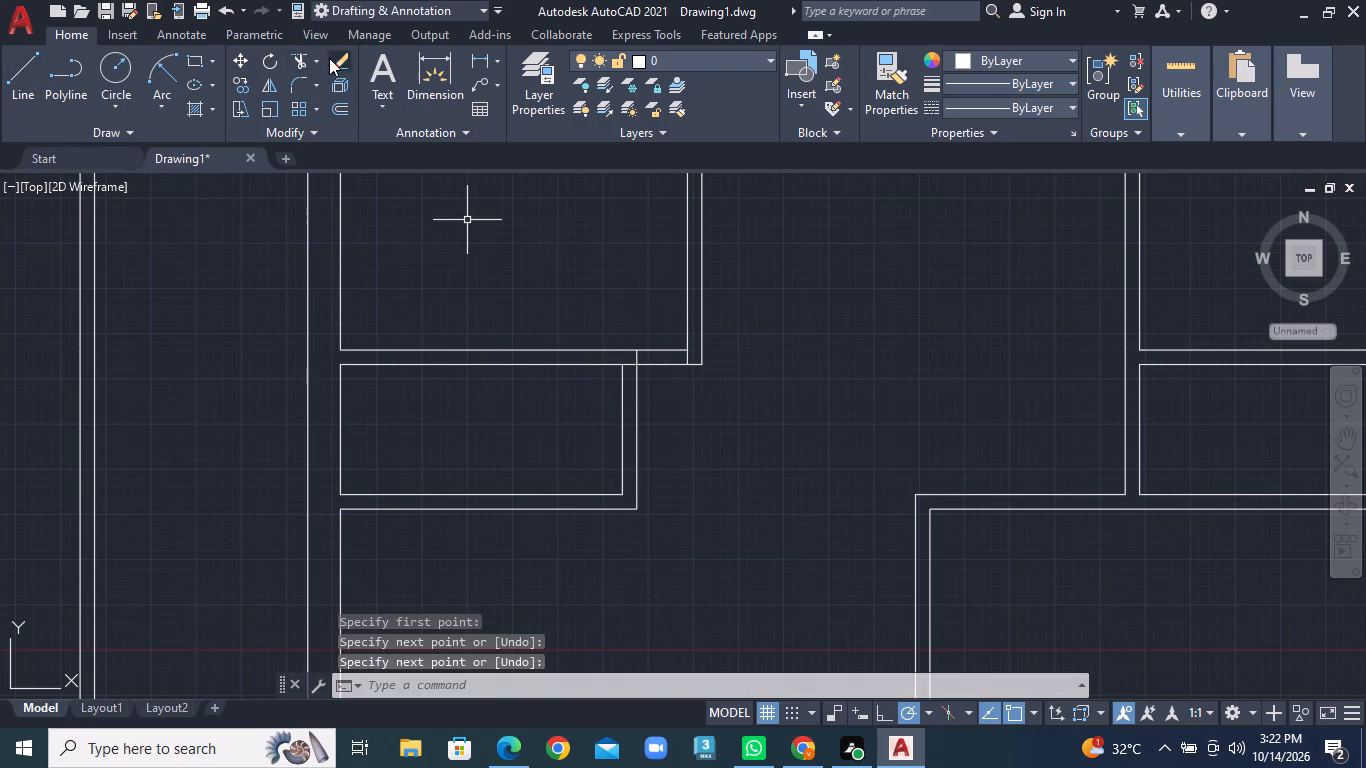
Trim both lines of the shared wall between the two marks to cut a corner opening beside the small room.
click(314, 59)
click(352, 84)
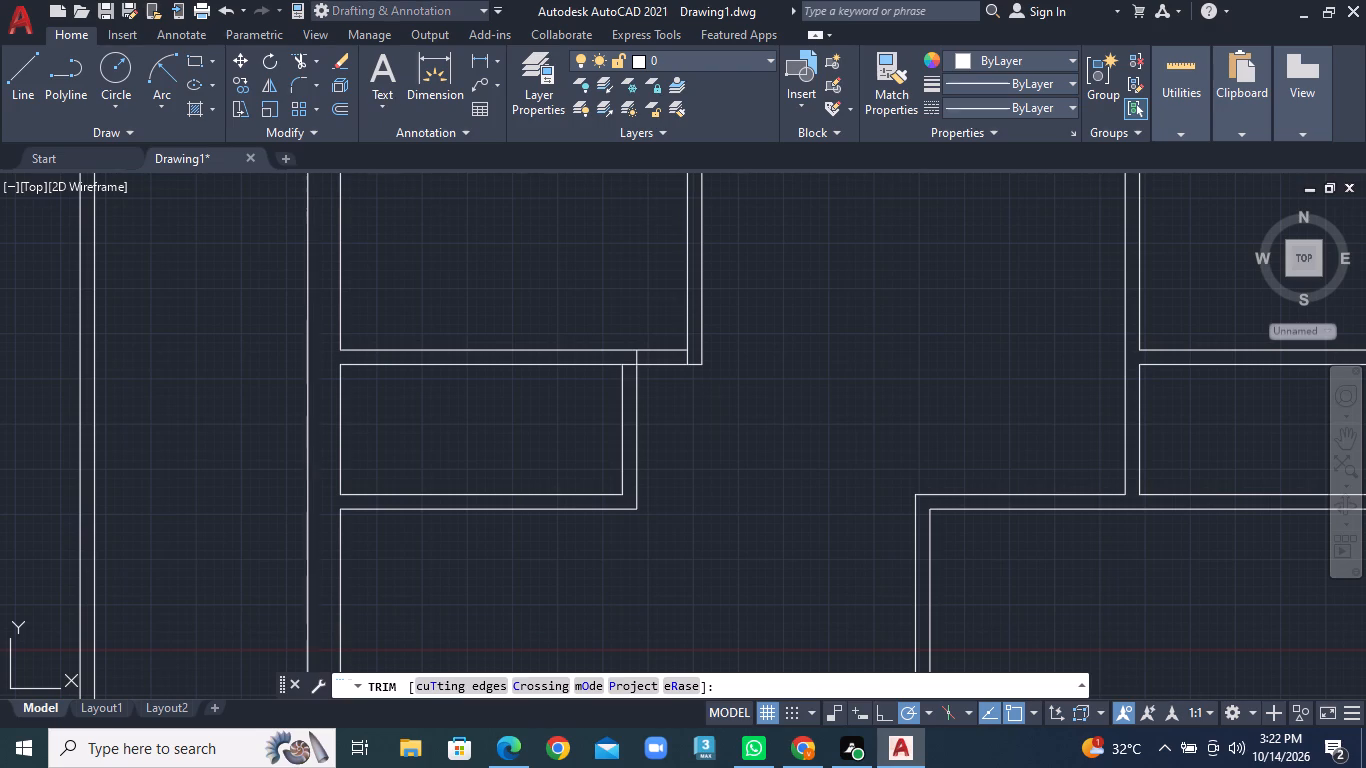
click(655, 391)
click(672, 305)
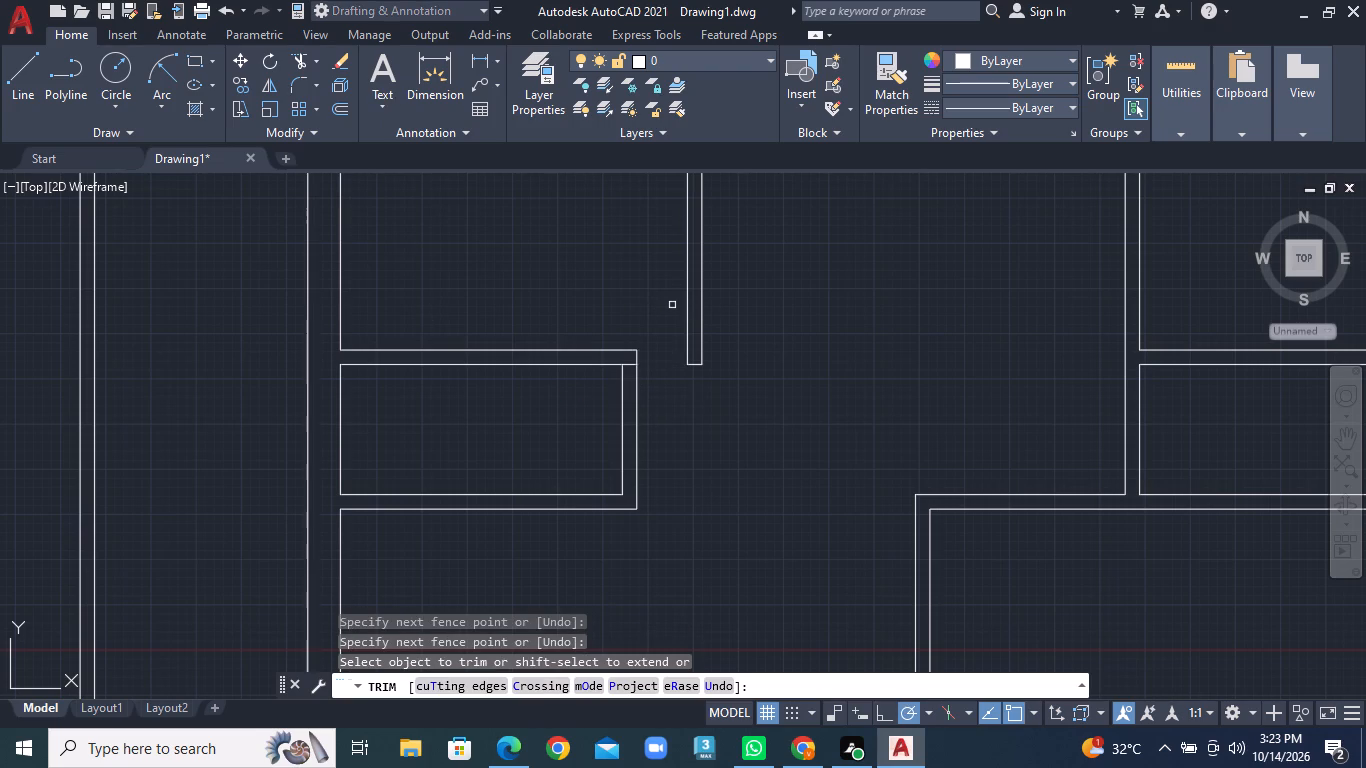
Draw a thin horizontal wall stub projecting into the second-row room from its inner side wall, slightly below mid-height.
scroll(840, 332, down, 2)
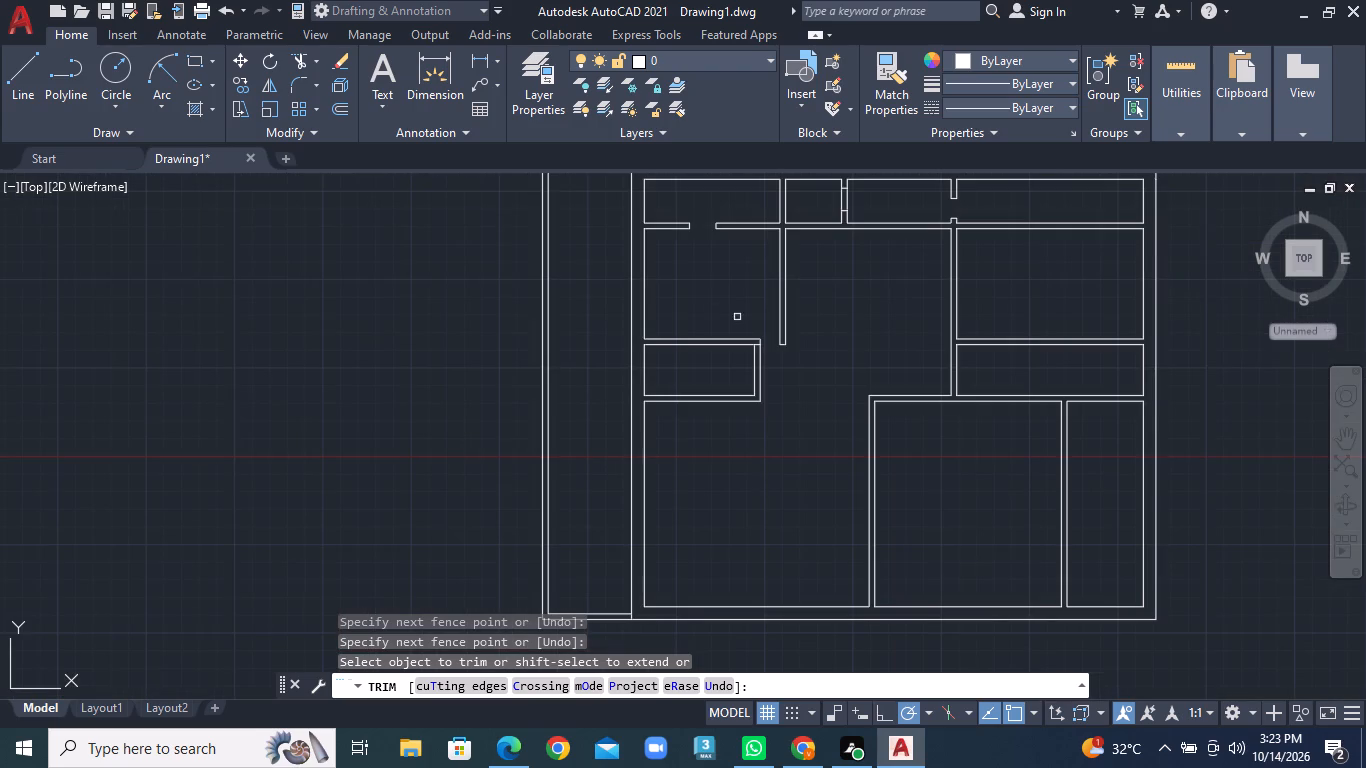
middle_drag(715, 308, 665, 396)
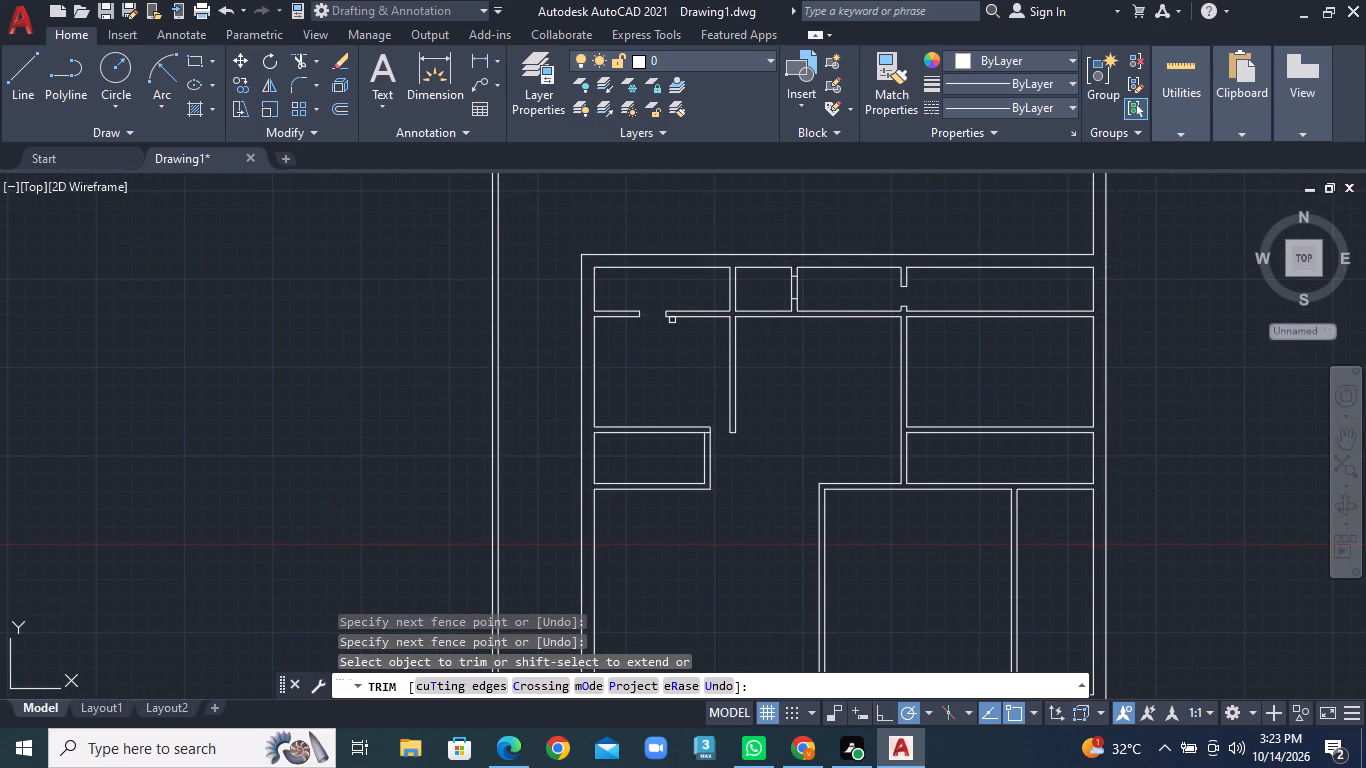
click(19, 90)
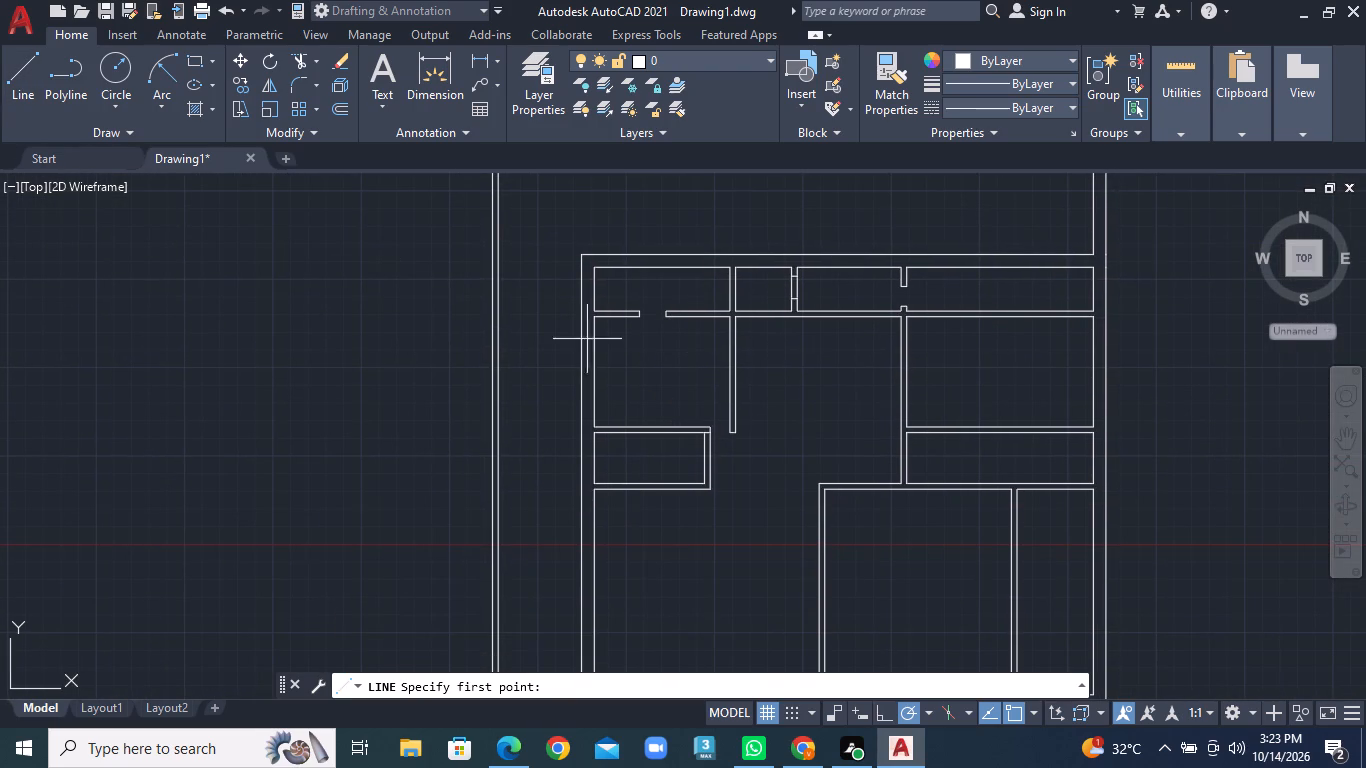
scroll(767, 342, up, 1)
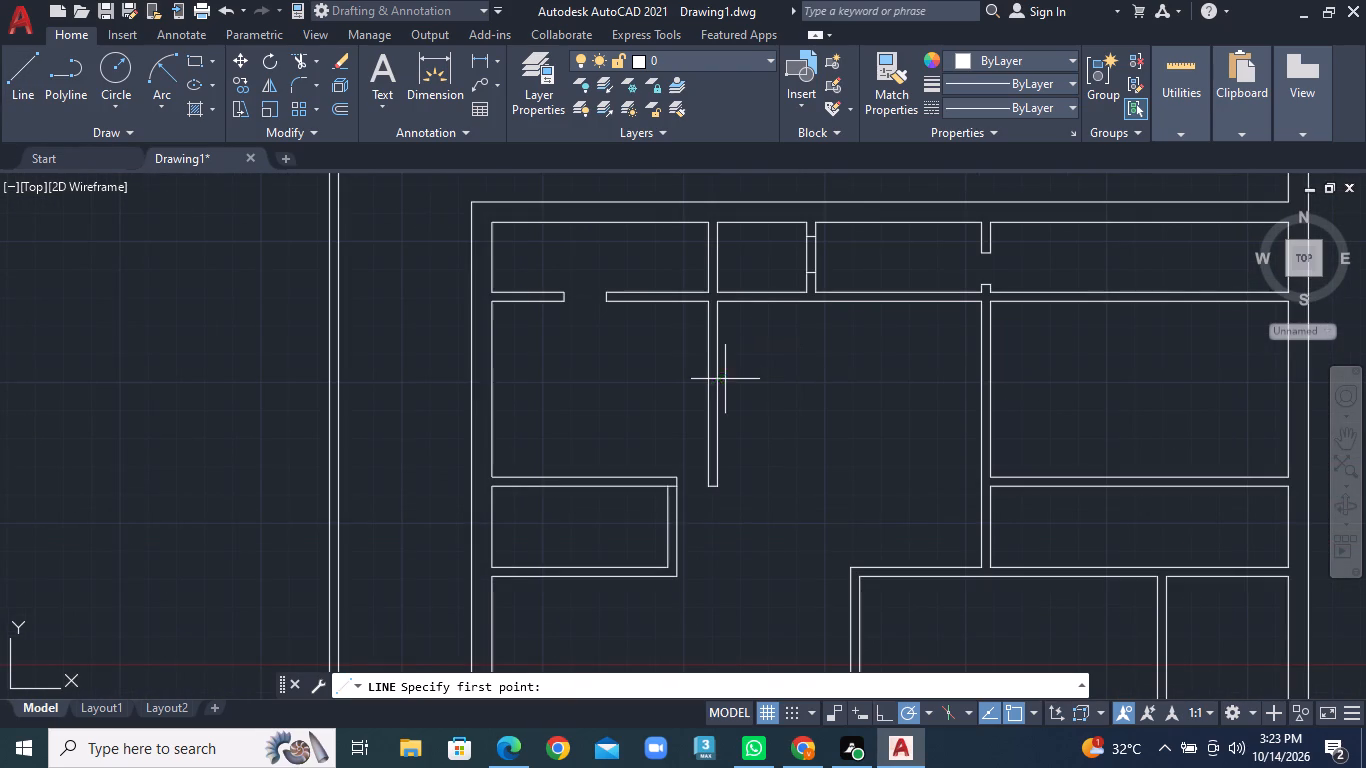
scroll(719, 363, up, 2)
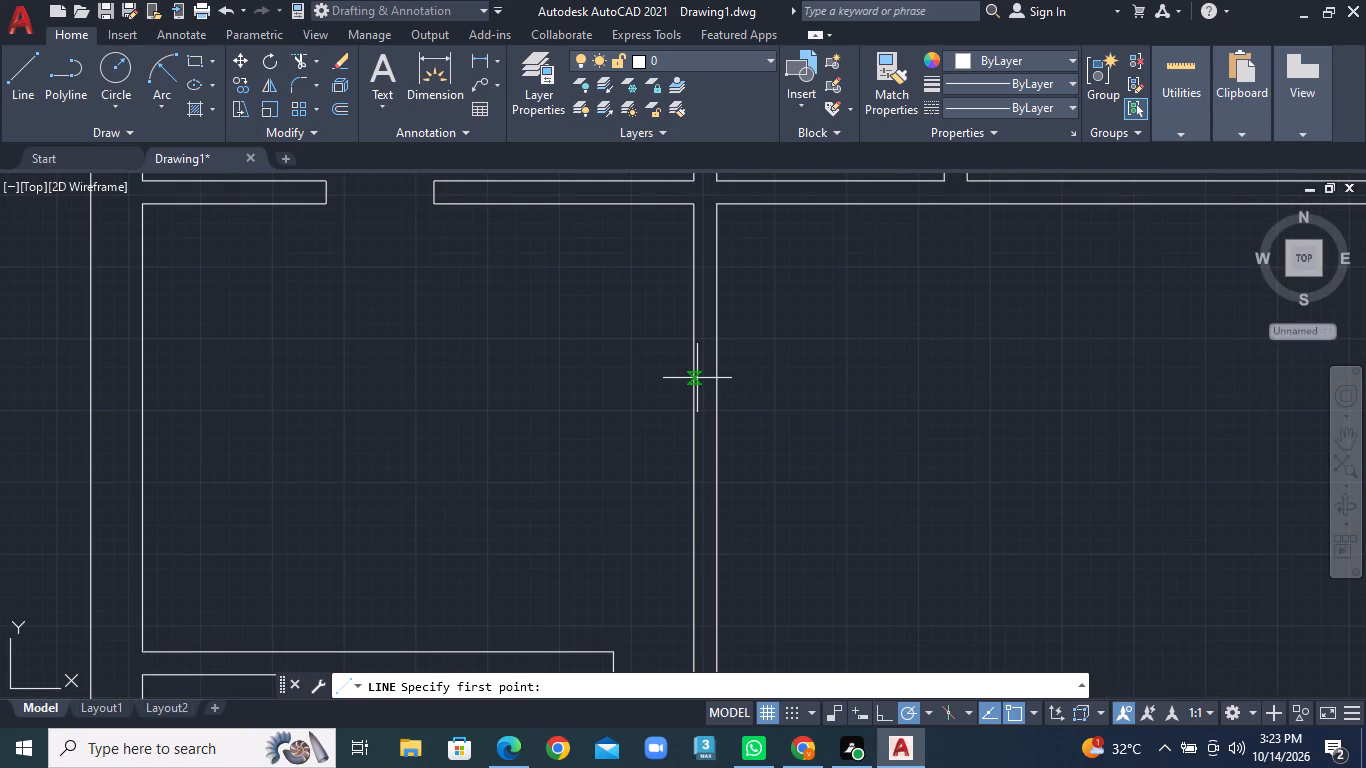
click(718, 465)
click(626, 463)
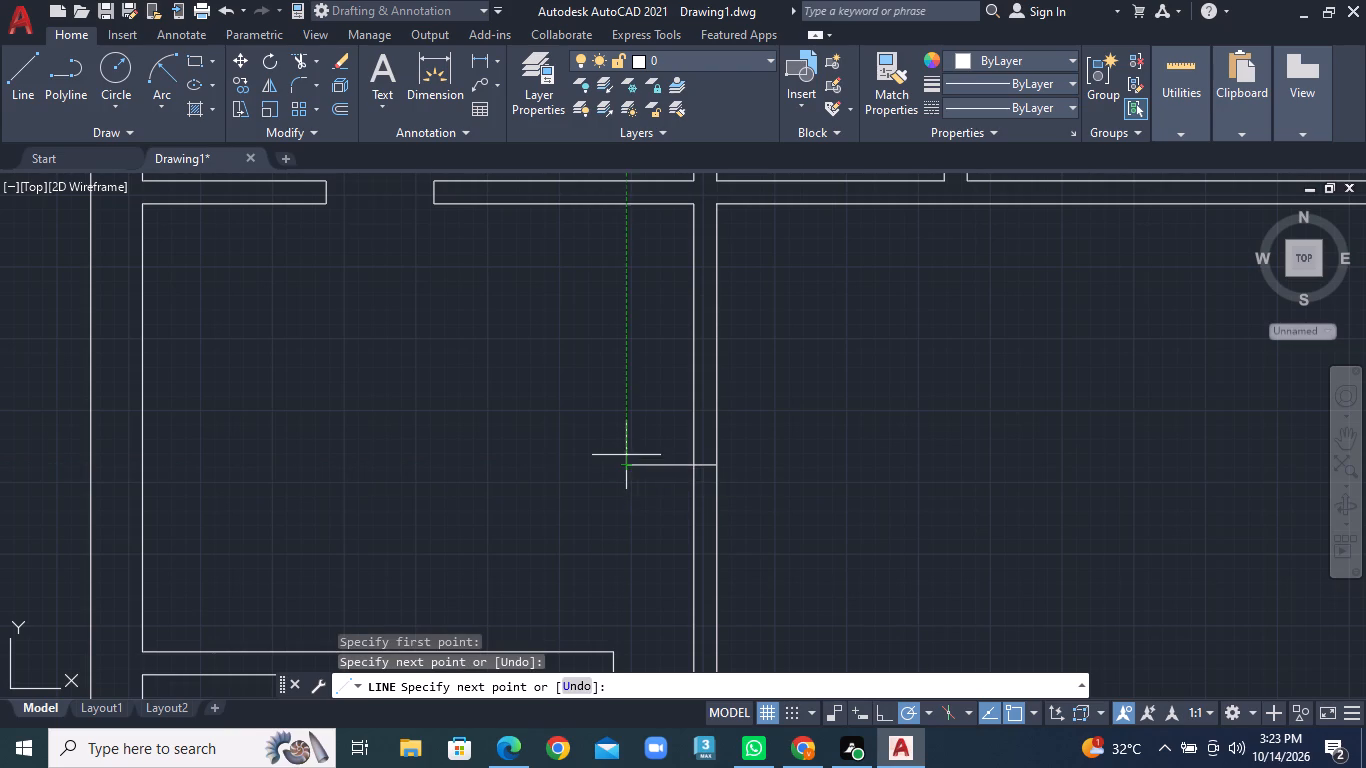
click(626, 453)
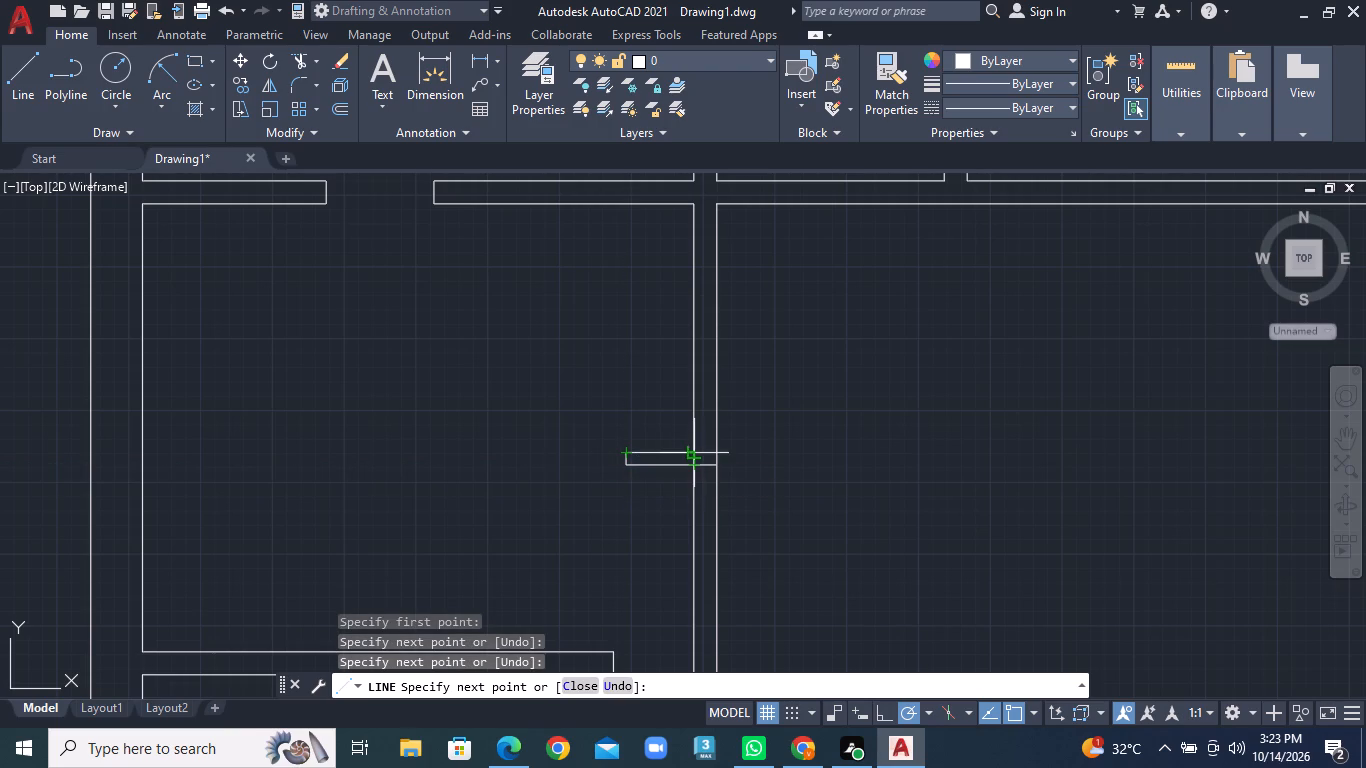
click(697, 455)
right_click(697, 455)
click(730, 463)
Trim the wall face between the stub's two edges and the stub line that crosses the wall thickness.
scroll(920, 457, down, 1)
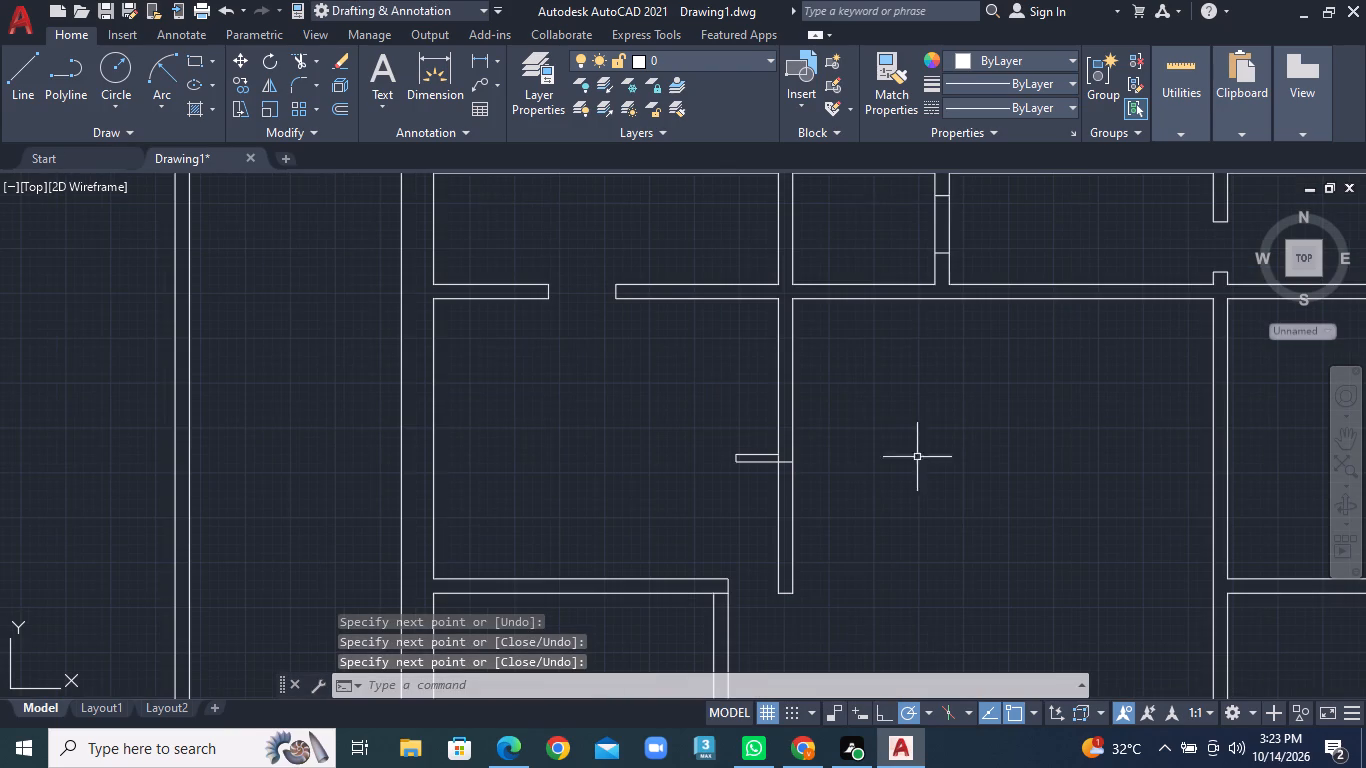
click(317, 55)
click(353, 90)
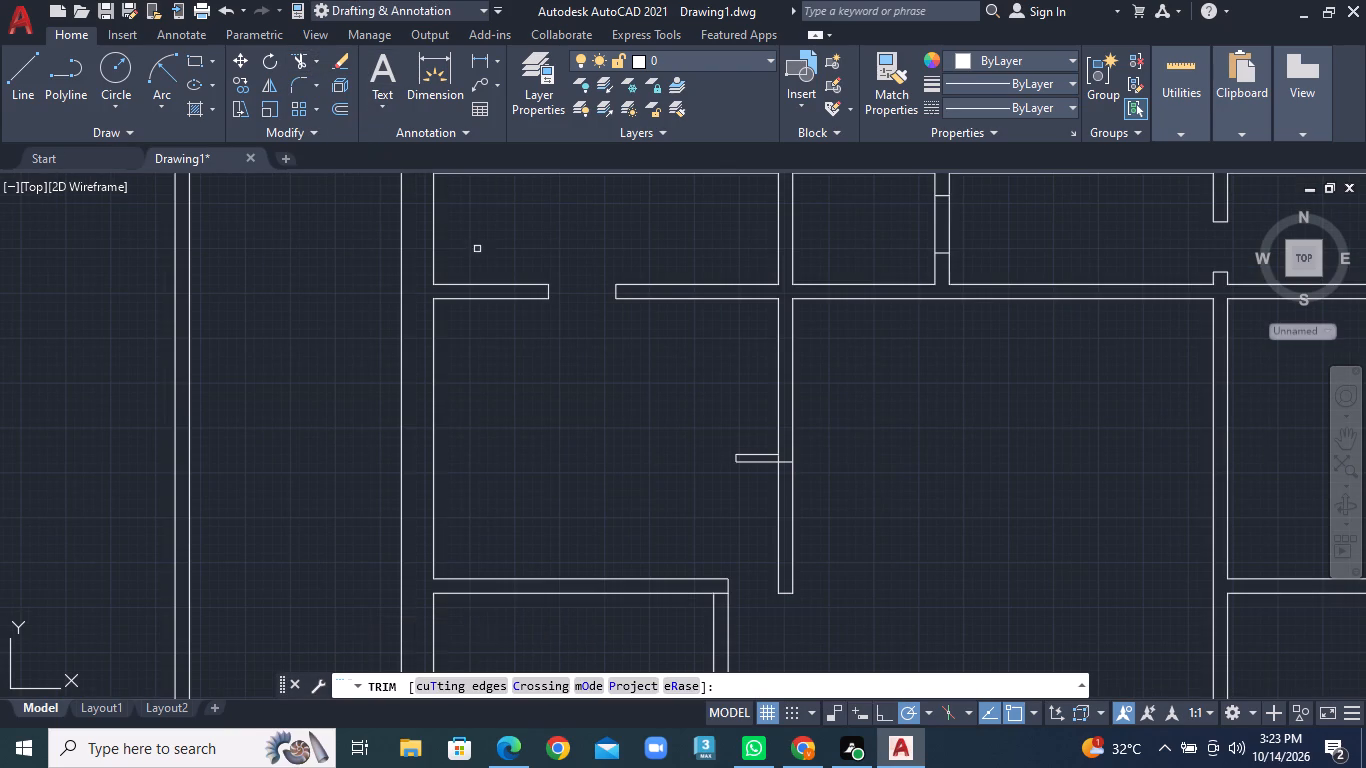
scroll(768, 506, up, 3)
click(779, 395)
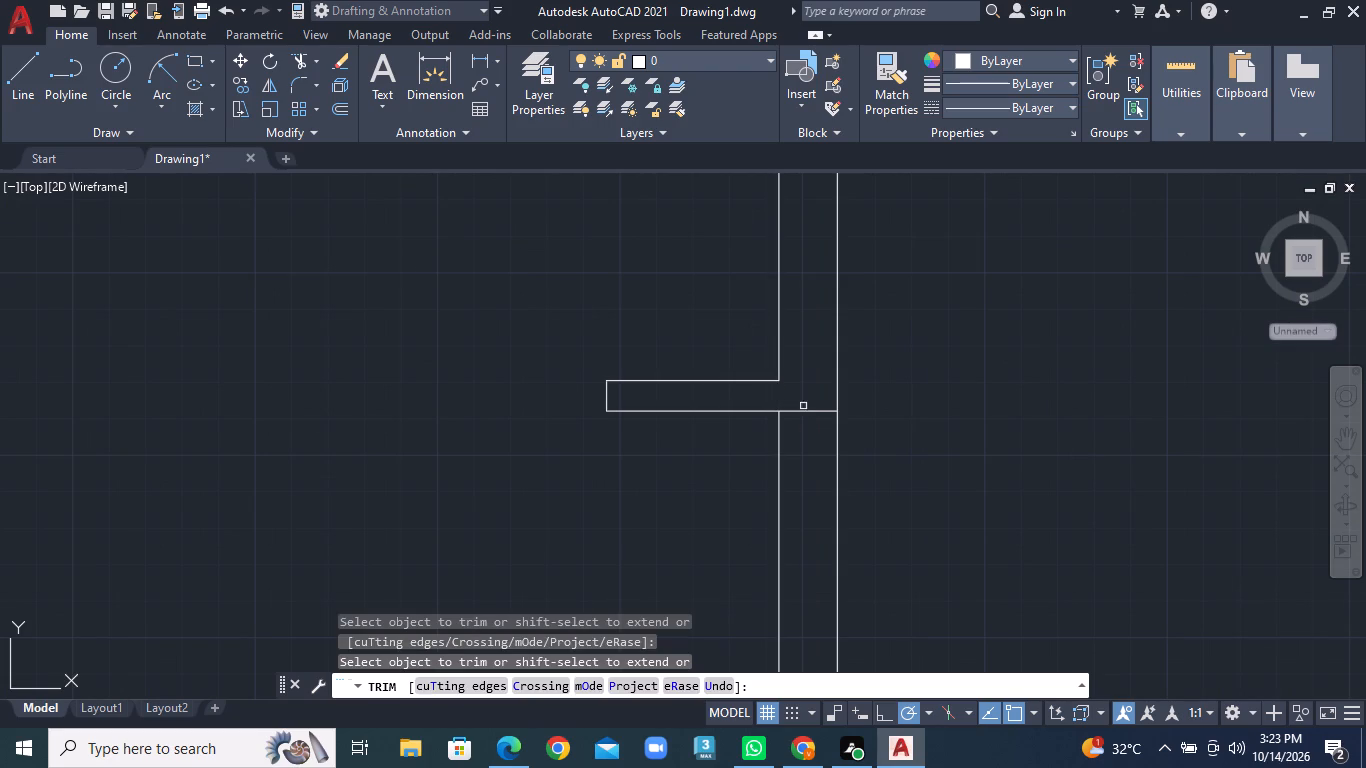
click(814, 408)
scroll(814, 423, down, 1)
click(814, 423)
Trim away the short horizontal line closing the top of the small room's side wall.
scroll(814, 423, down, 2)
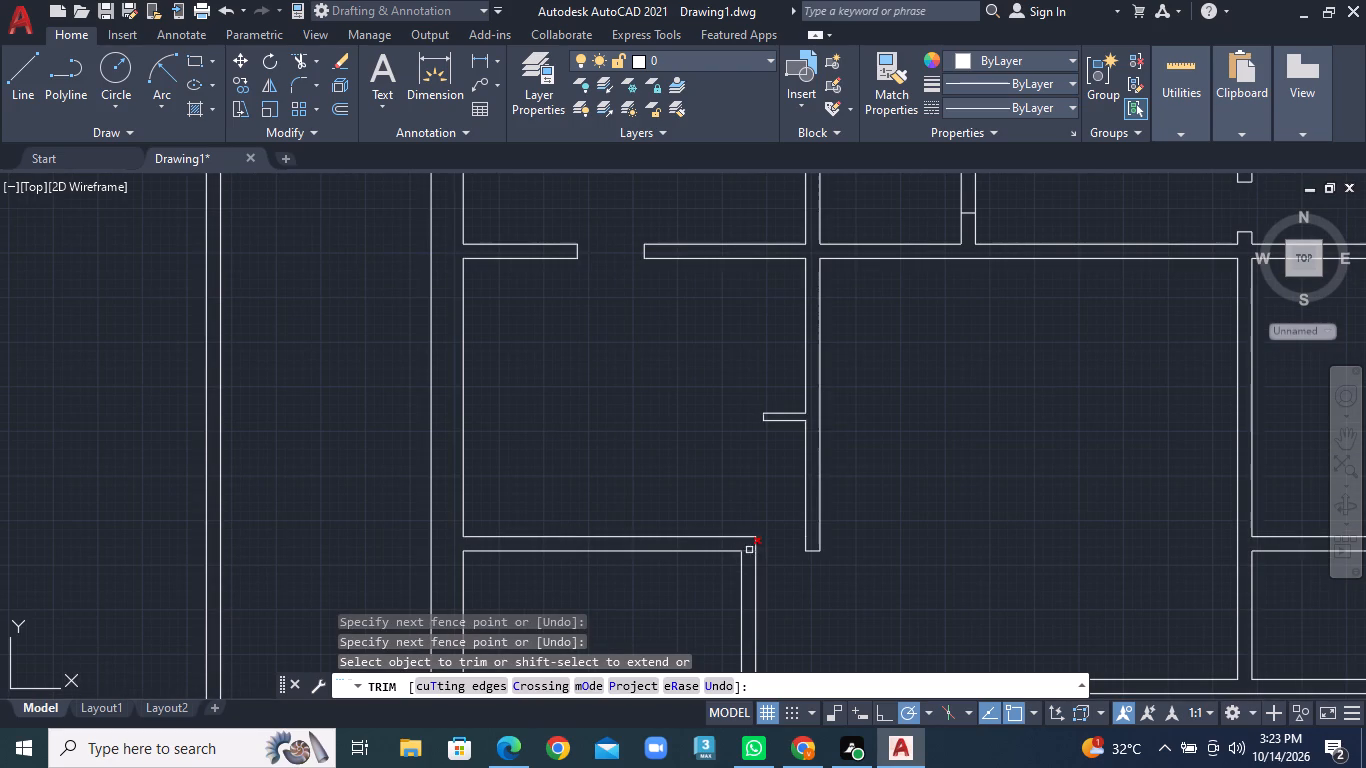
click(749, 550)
Draw a short horizontal line across the small room's side wall near its upper end to mark an opening edge.
scroll(762, 557, down, 1)
middle_drag(764, 522, 716, 426)
middle_drag(716, 423, 715, 418)
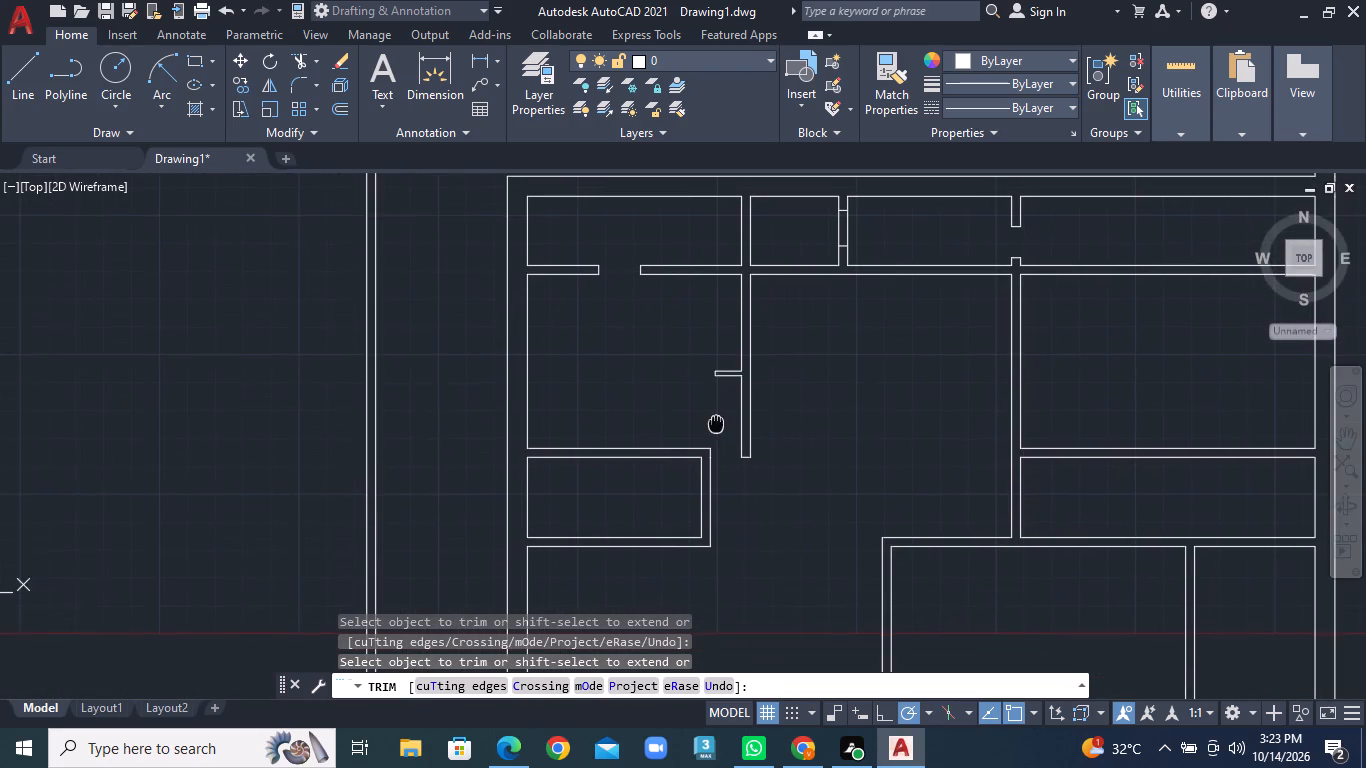
middle_drag(715, 418, 715, 411)
middle_click(715, 408)
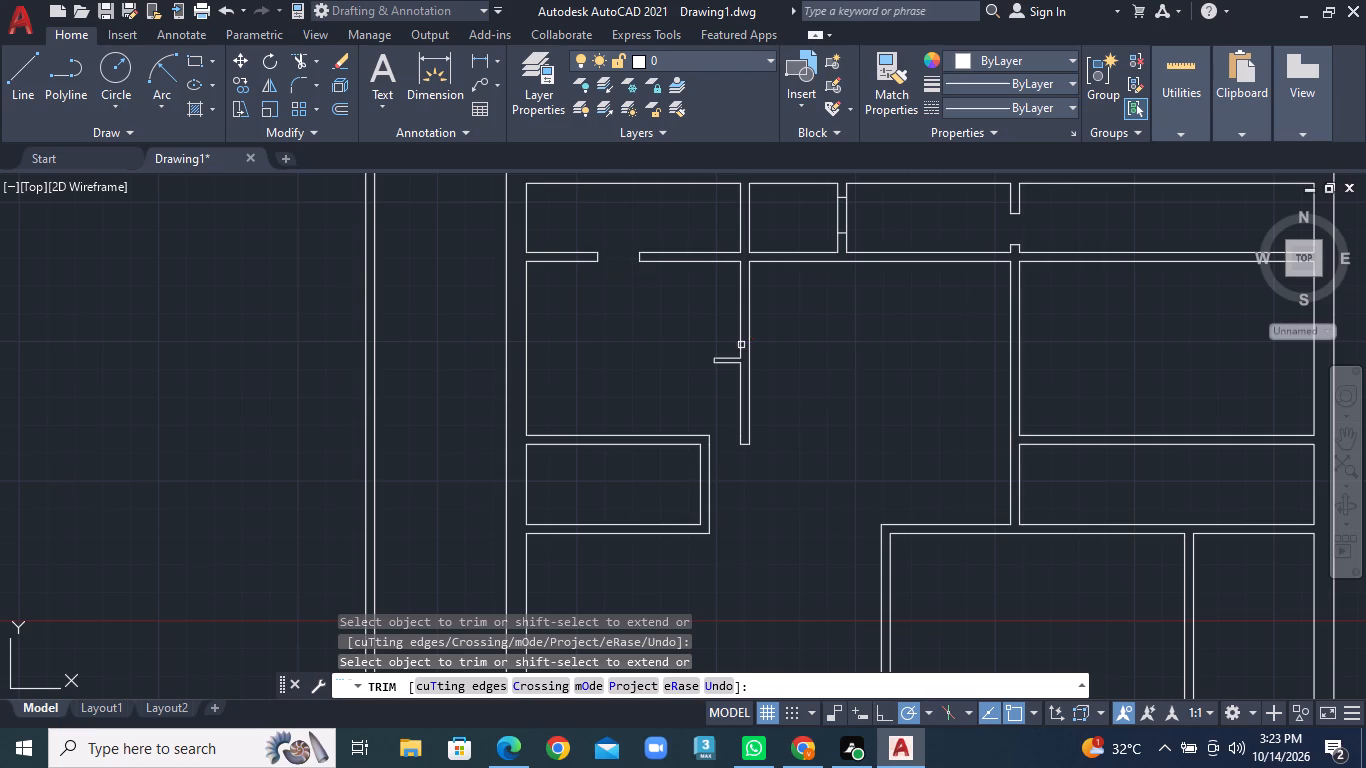
click(19, 90)
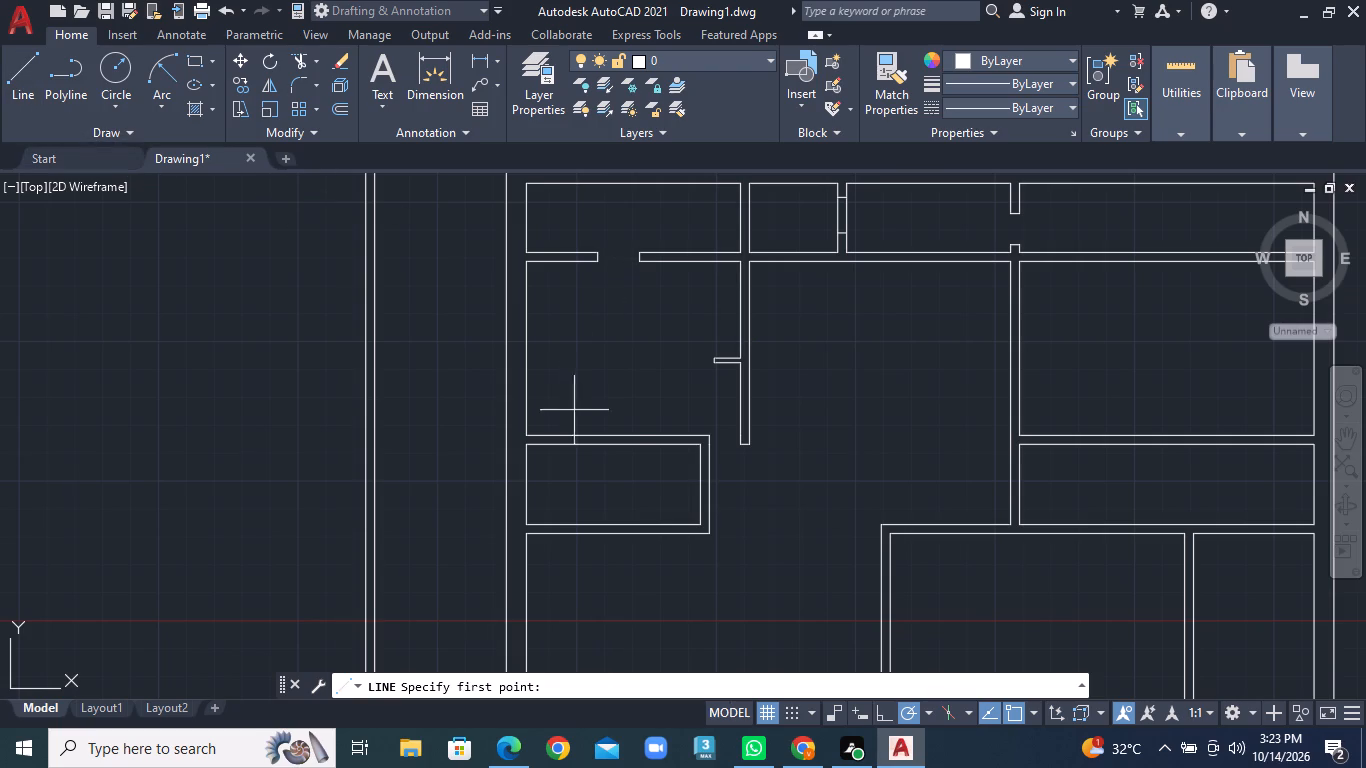
scroll(717, 513, up, 2)
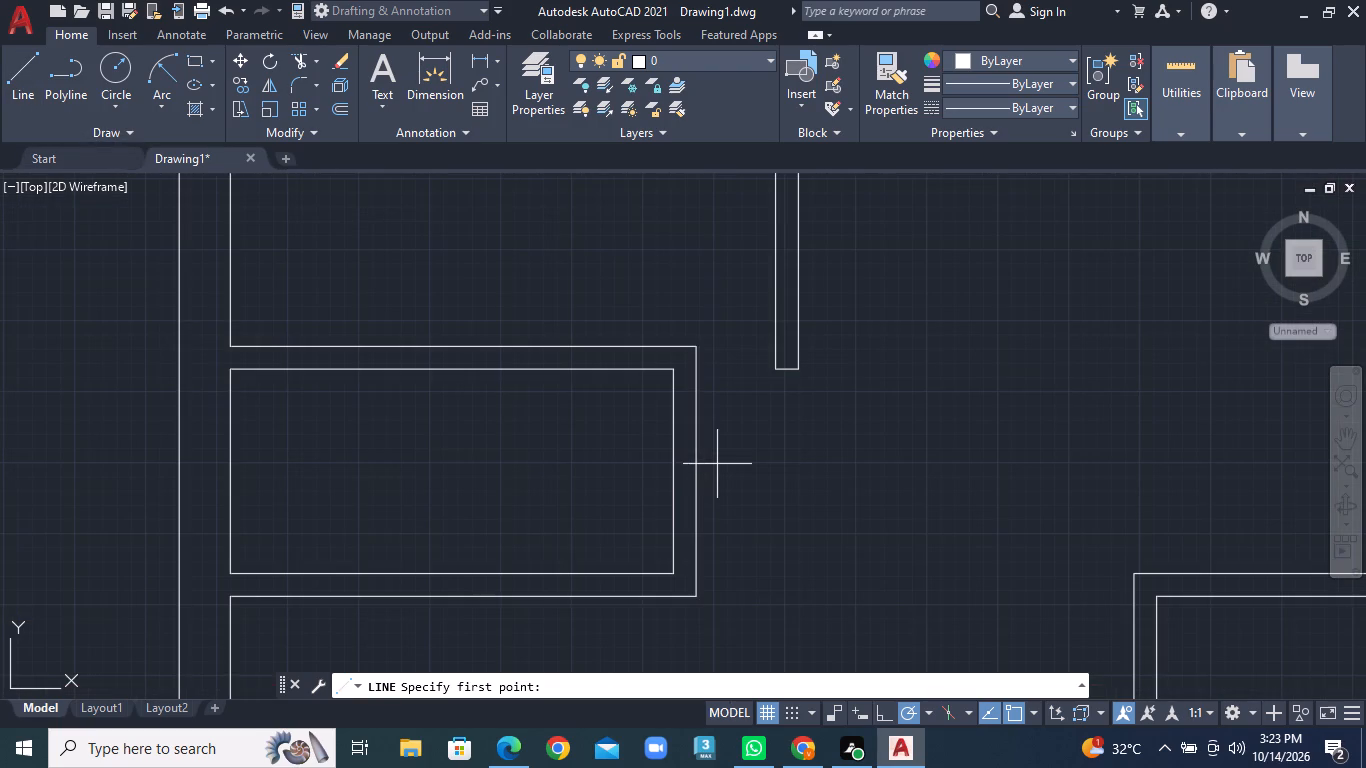
click(673, 407)
click(694, 403)
right_click(694, 403)
click(714, 405)
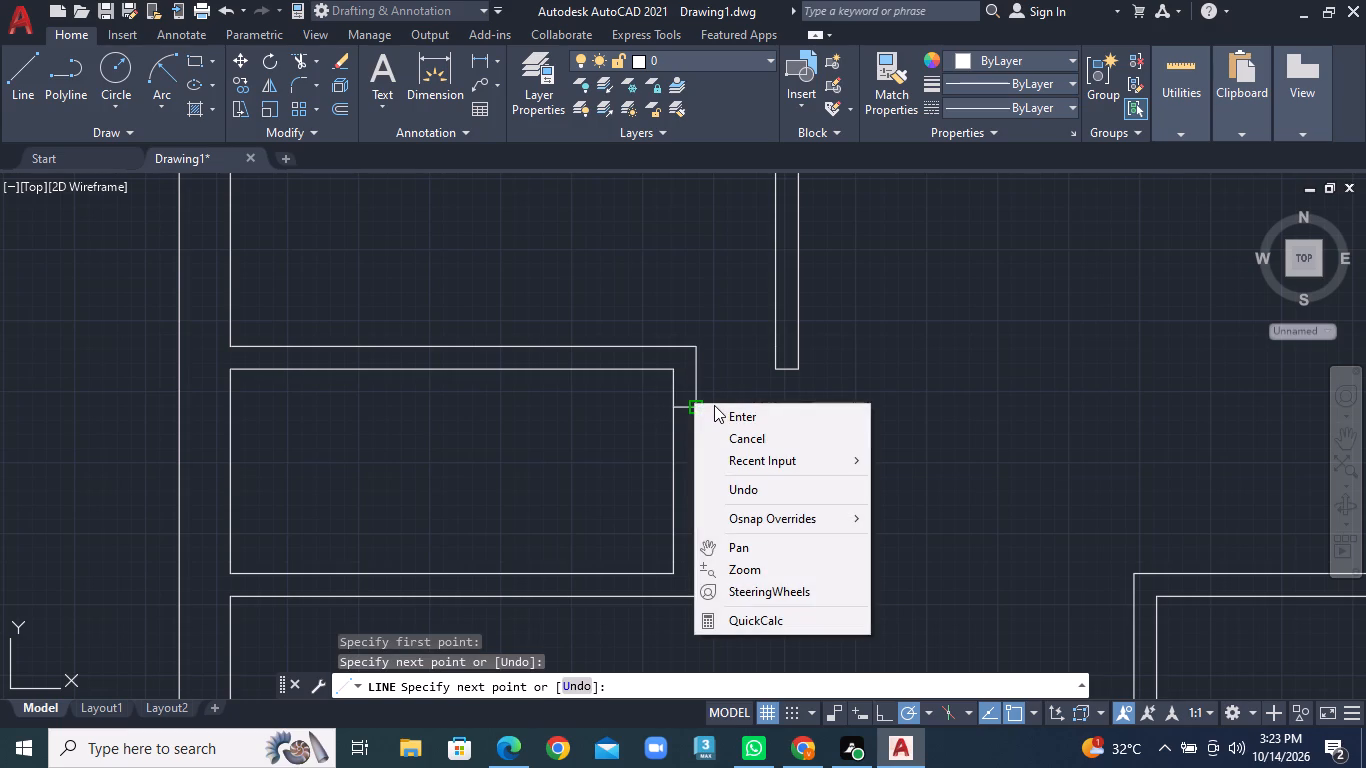
click(718, 411)
Draw a second short horizontal line across the same side wall near its lower end, marking the opening's other edge.
click(9, 89)
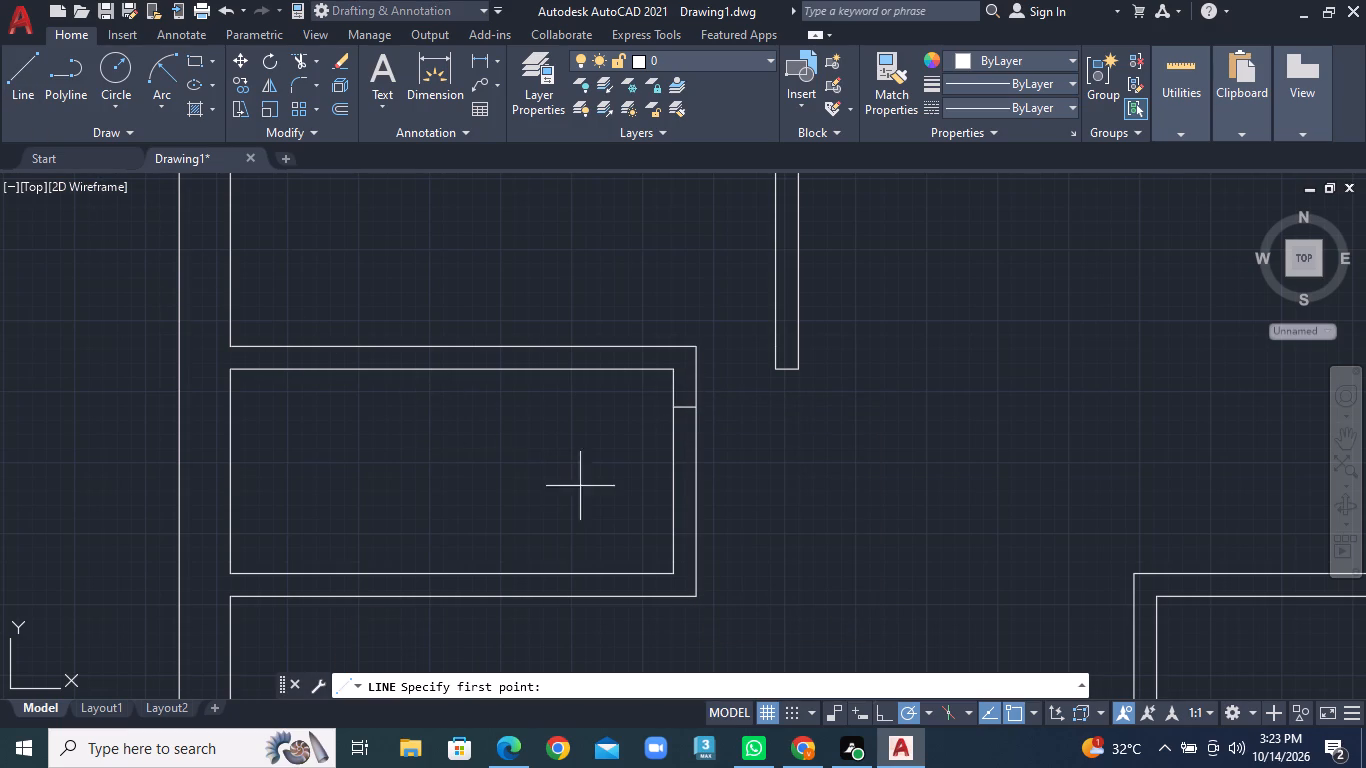
click(675, 538)
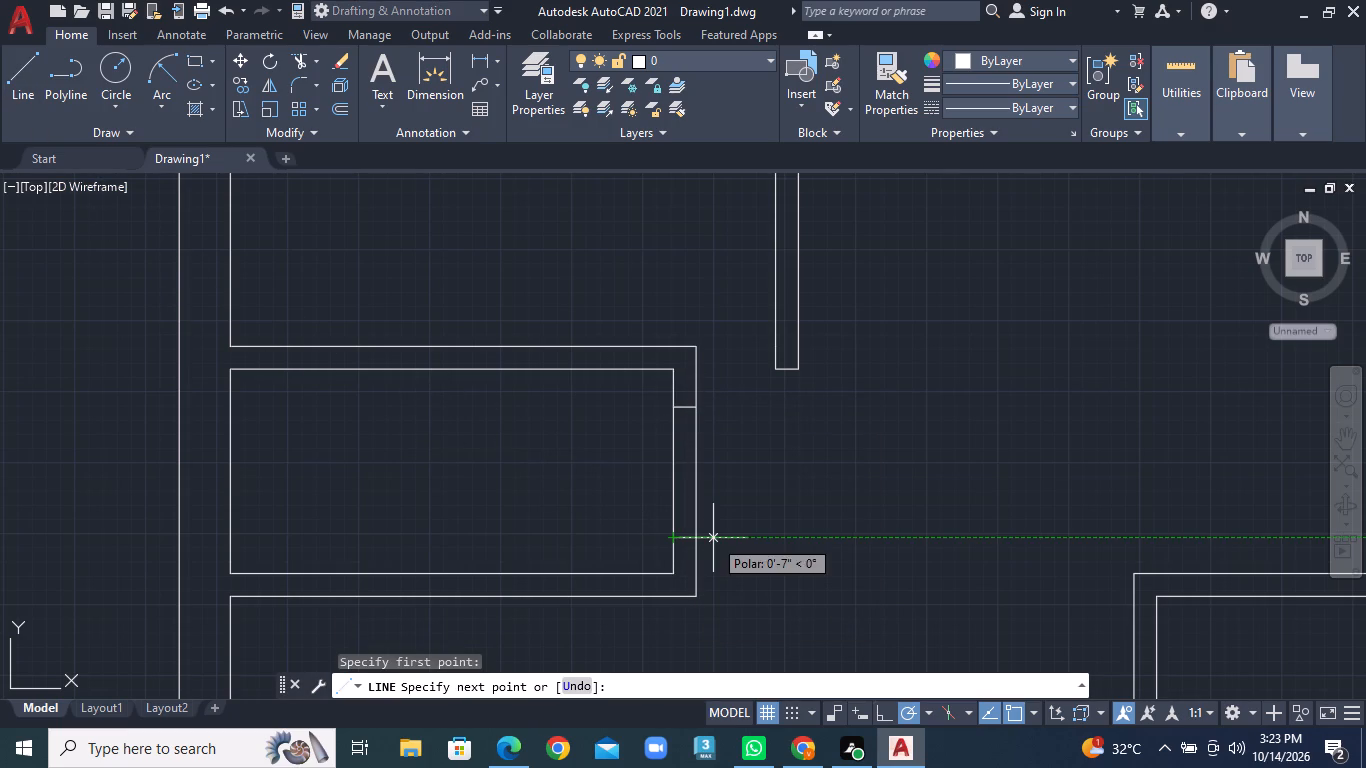
click(702, 538)
right_click(702, 538)
click(772, 323)
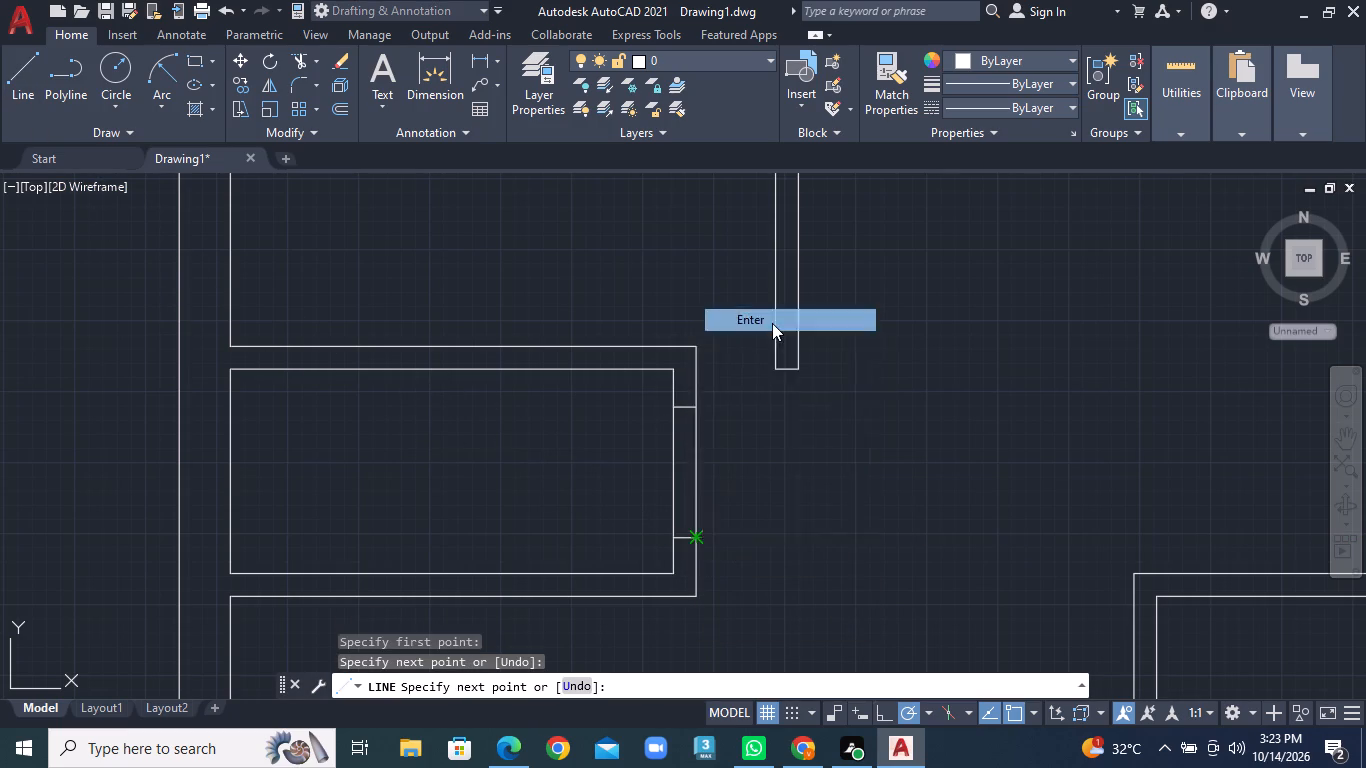
Trim both side-wall lines between the two marks to cut the opening into the small room.
click(313, 68)
click(317, 91)
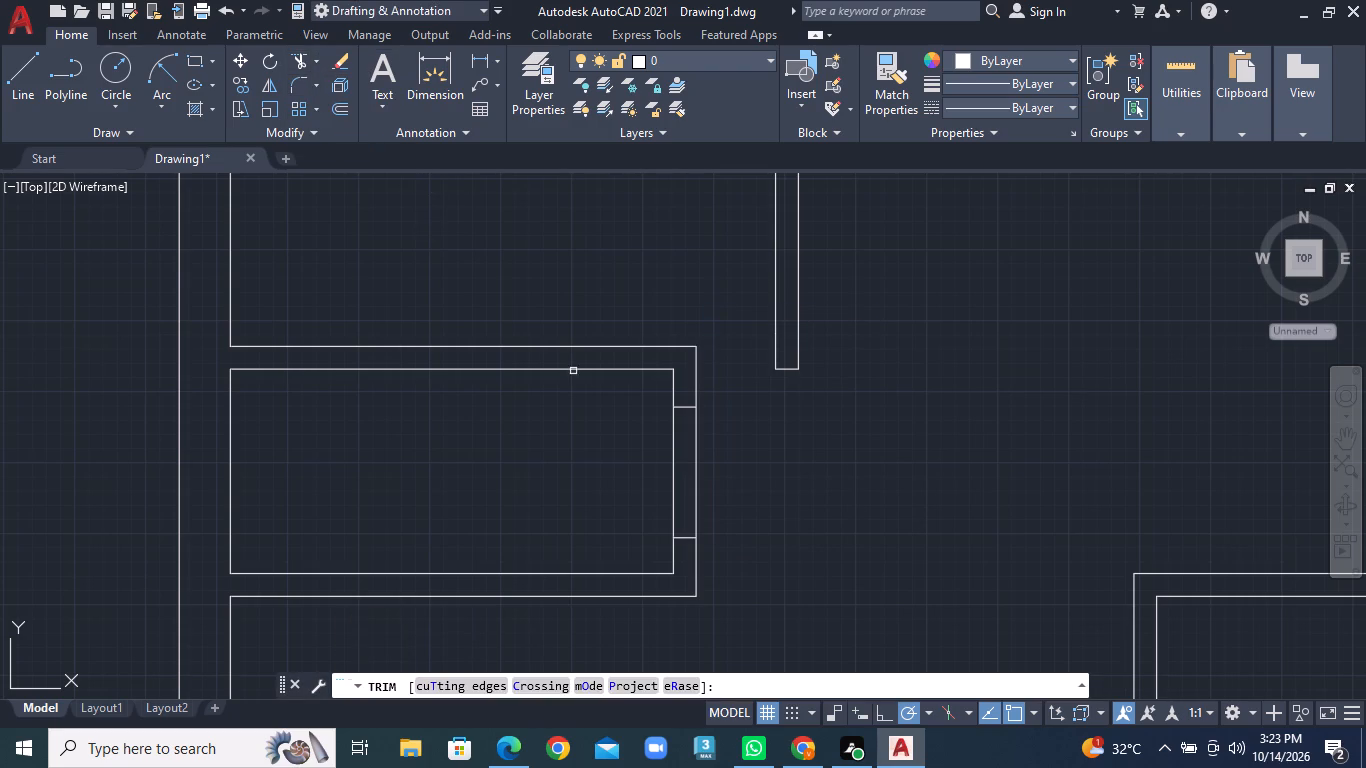
click(616, 426)
click(719, 463)
Draw a short horizontal line across the second-row room's inner side wall, continuing the stub's lower edge.
scroll(728, 462, down, 2)
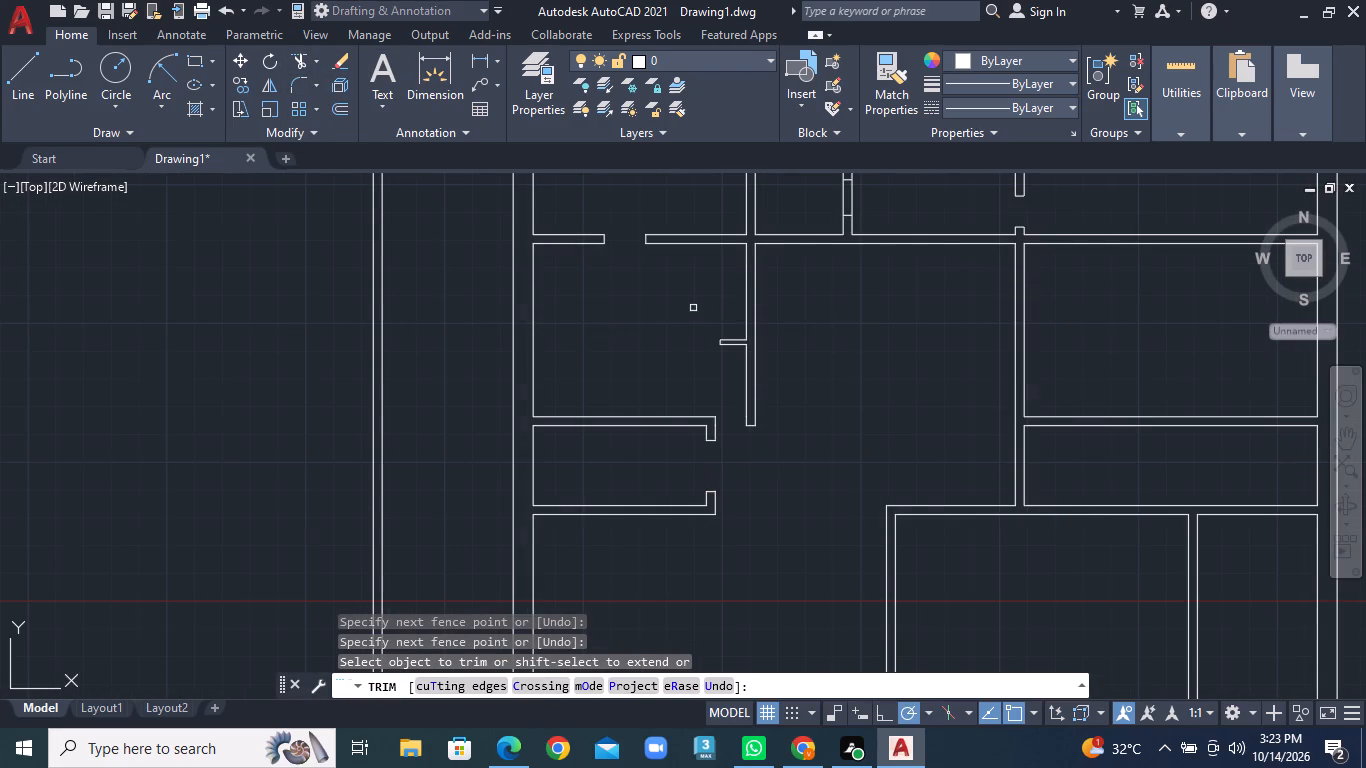
middle_drag(678, 316, 660, 436)
click(17, 87)
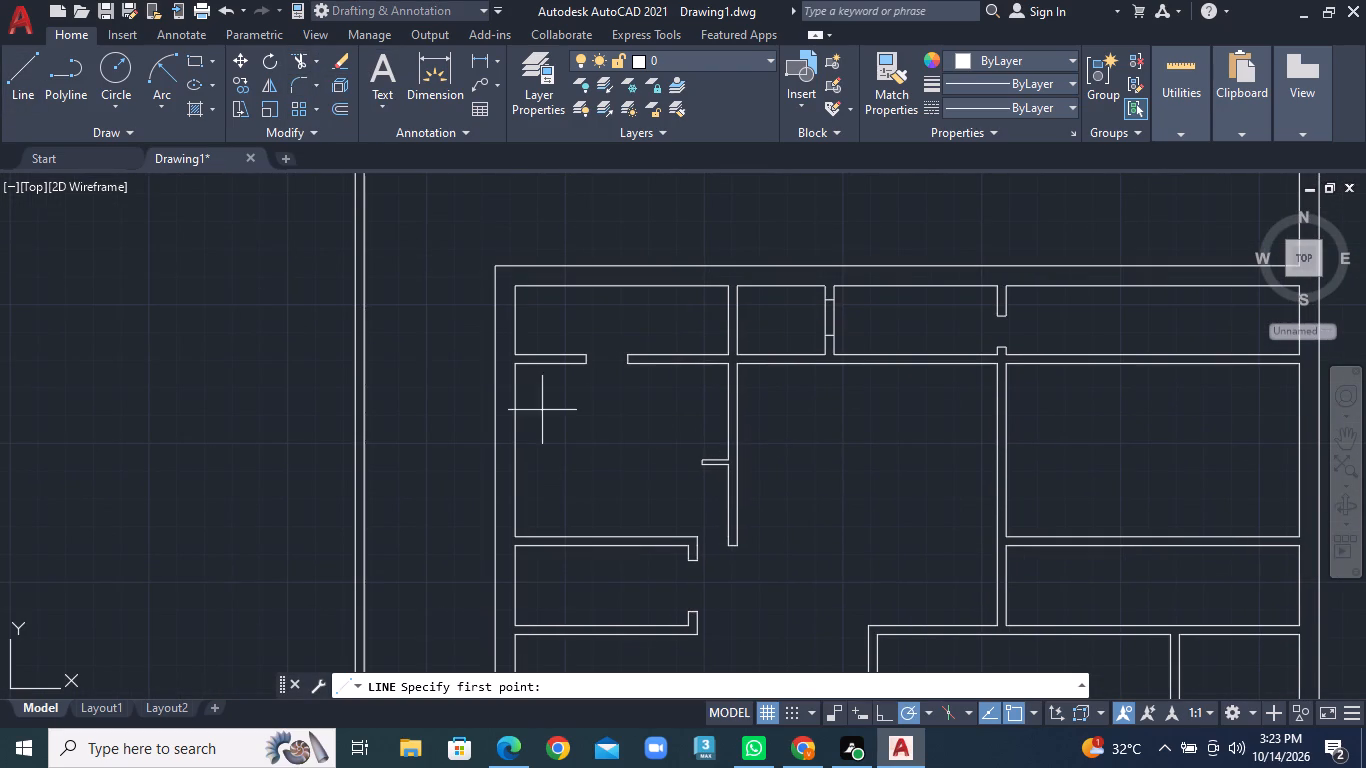
scroll(609, 424, up, 2)
click(917, 534)
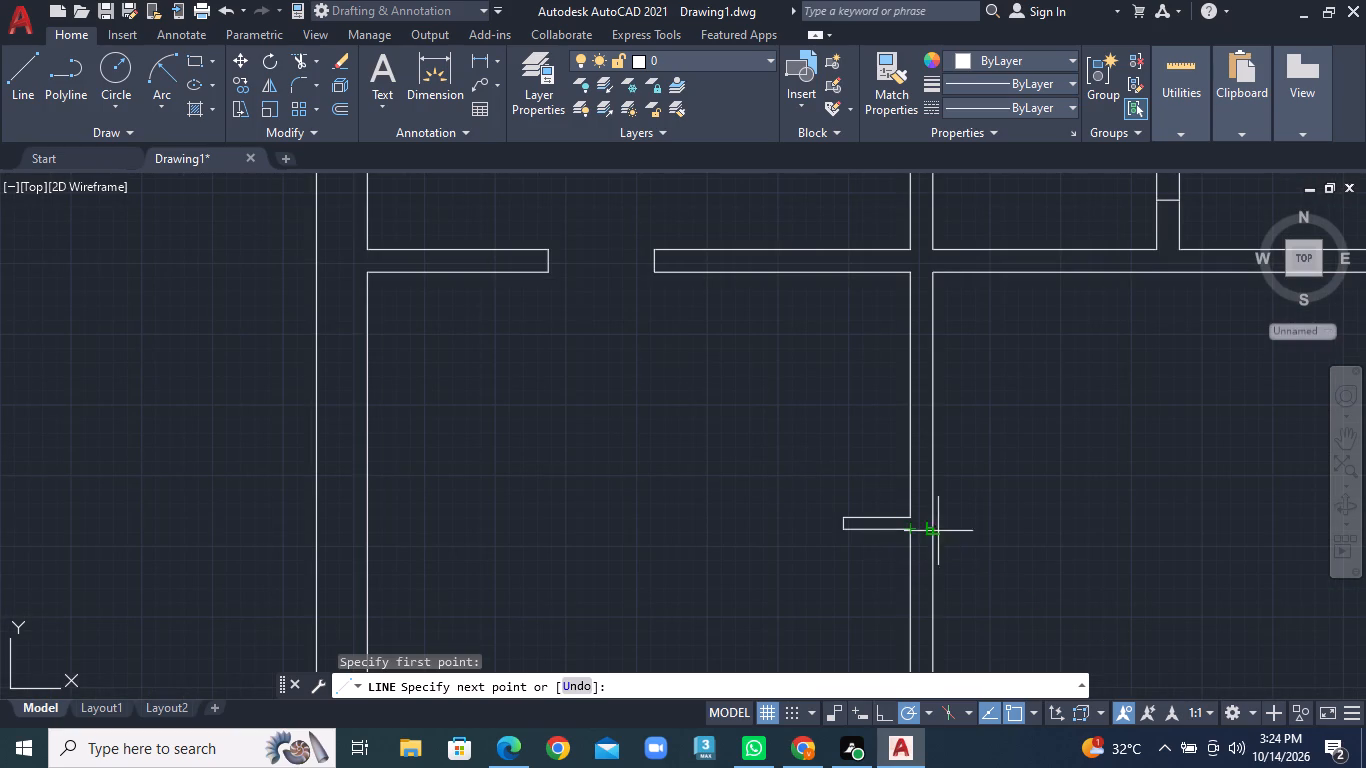
click(943, 528)
right_click(943, 528)
click(999, 309)
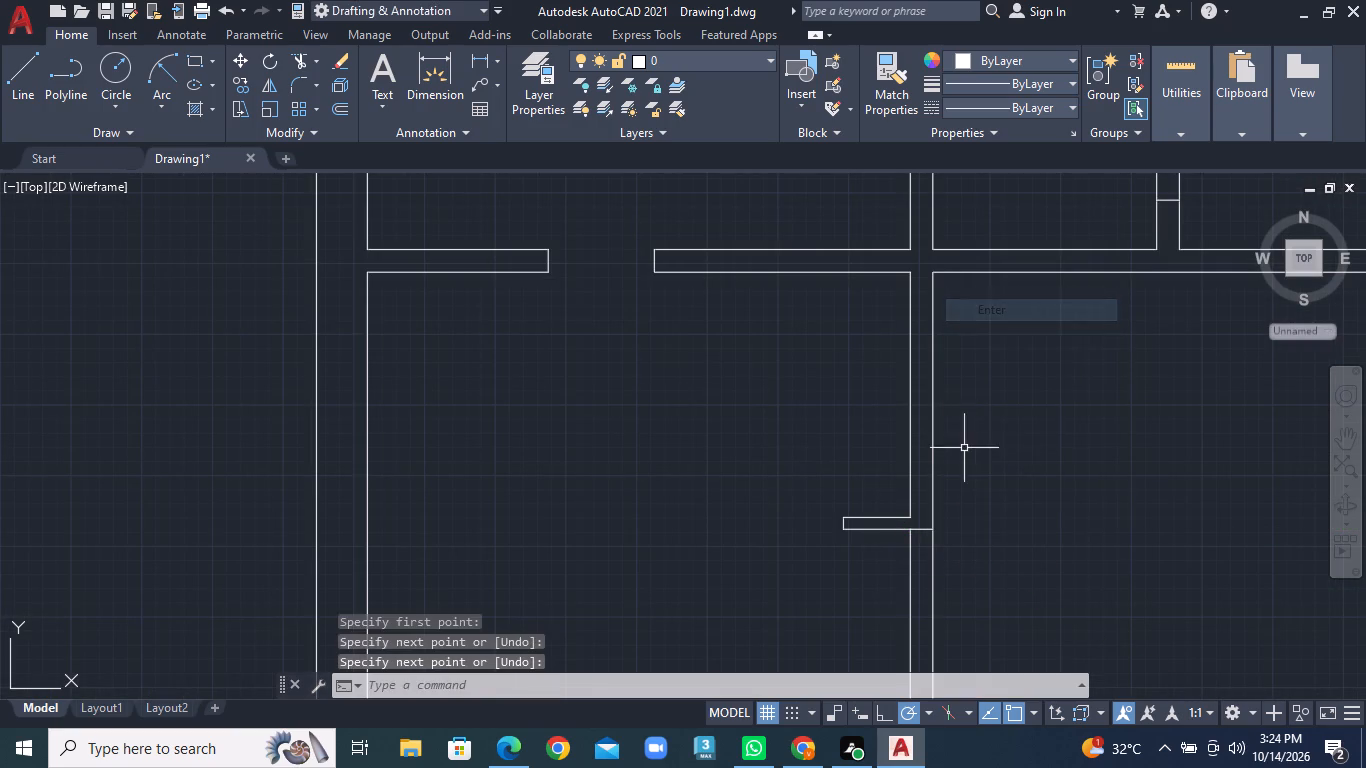
Trim away the second-row room's inner side wall below the stub, including its end cap and leftover pieces.
scroll(964, 448, down, 1)
middle_drag(981, 498, 687, 375)
scroll(324, 113, down, 1)
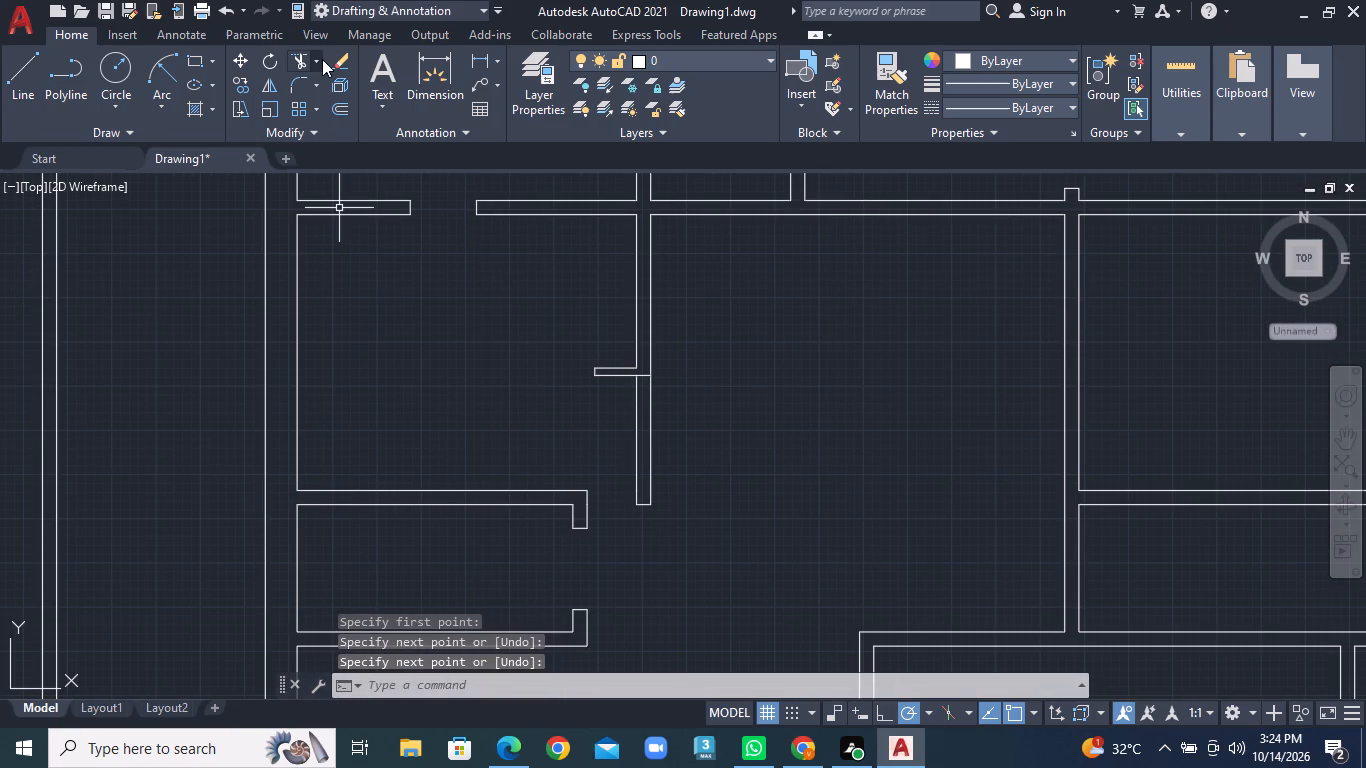
click(322, 59)
click(322, 90)
click(616, 422)
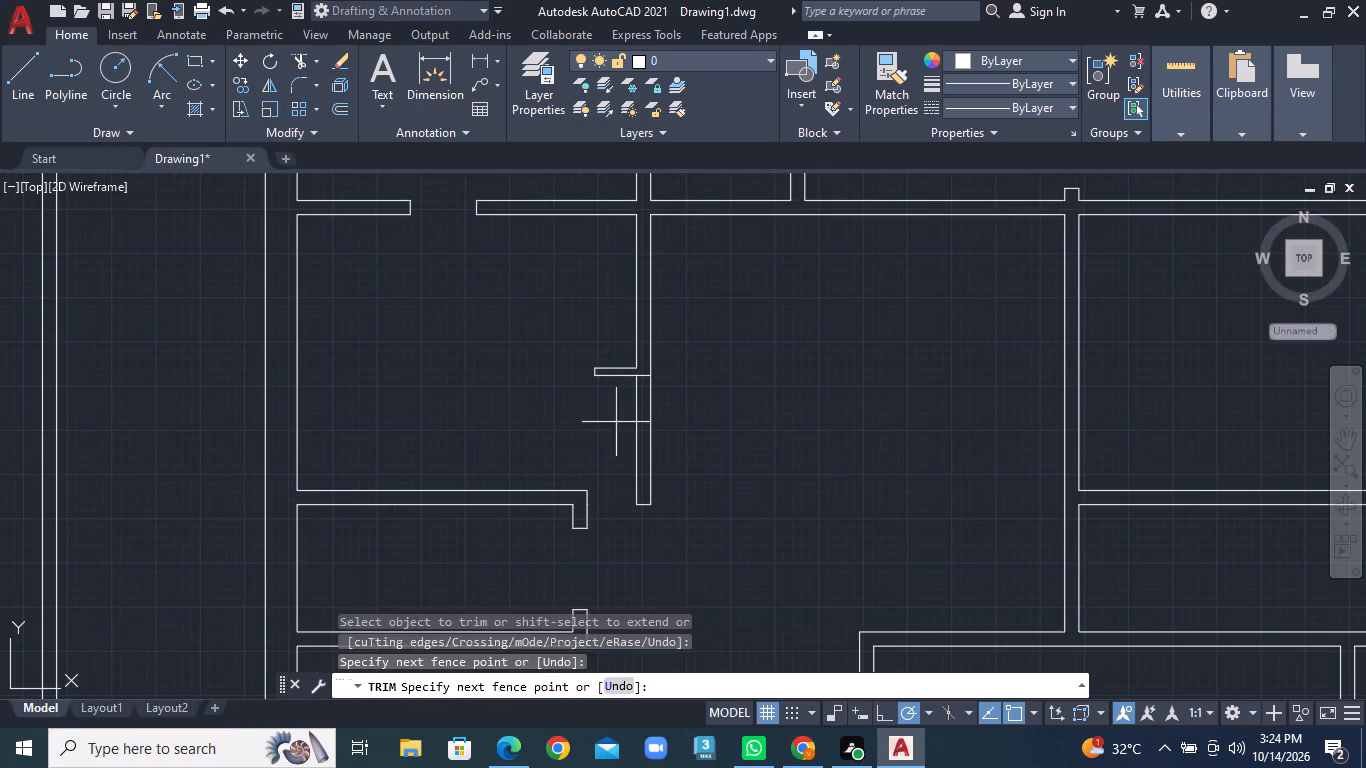
click(682, 426)
click(644, 505)
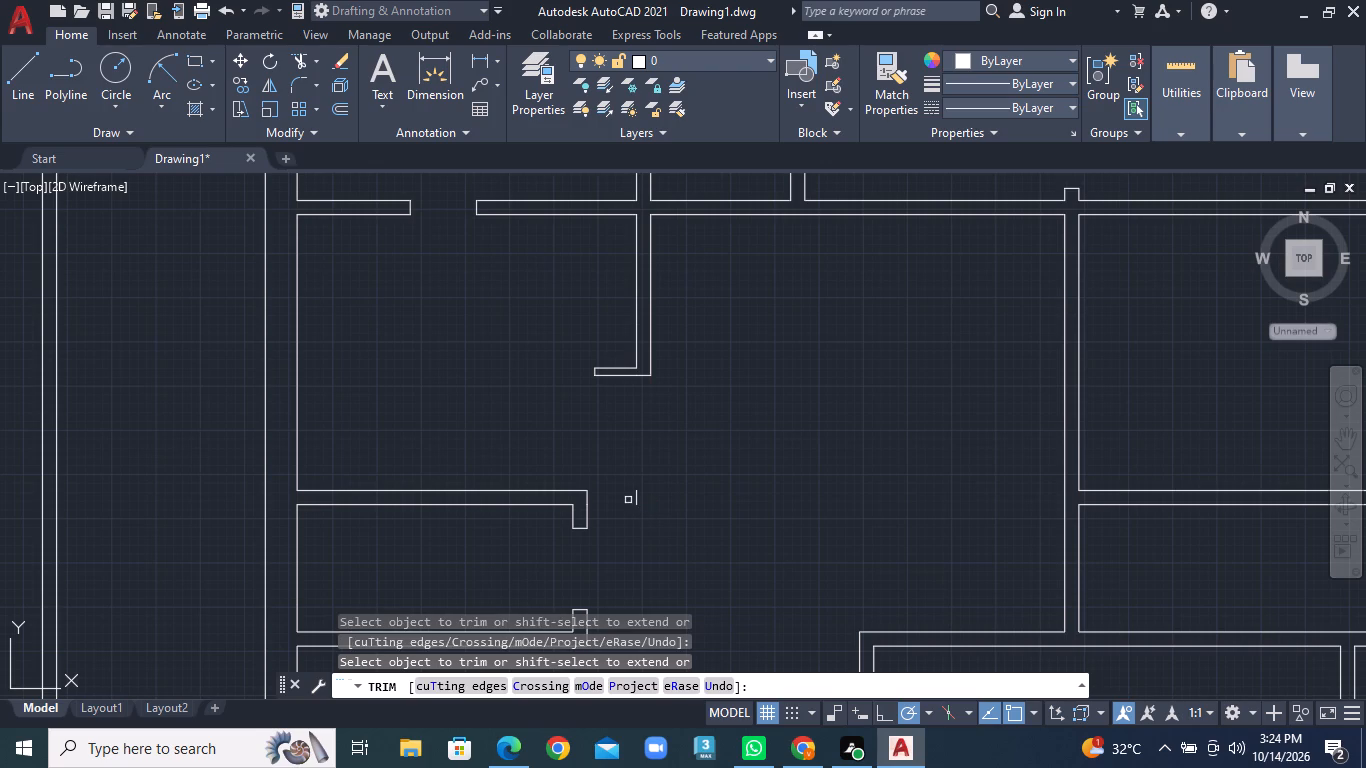
click(637, 494)
Trim both lines of the horizontal partition that divides the large right-hand room from the narrower room below it.
scroll(691, 446, down, 1)
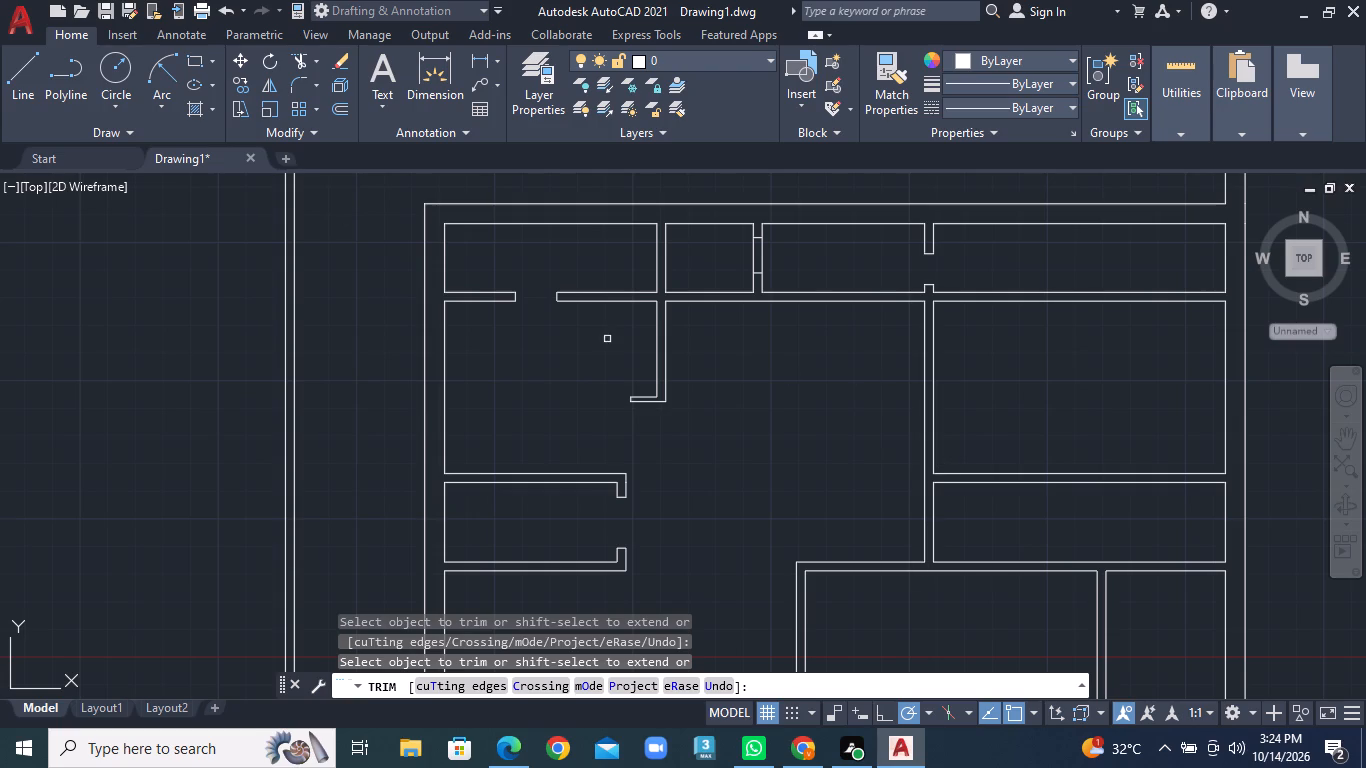
click(1136, 506)
click(1121, 437)
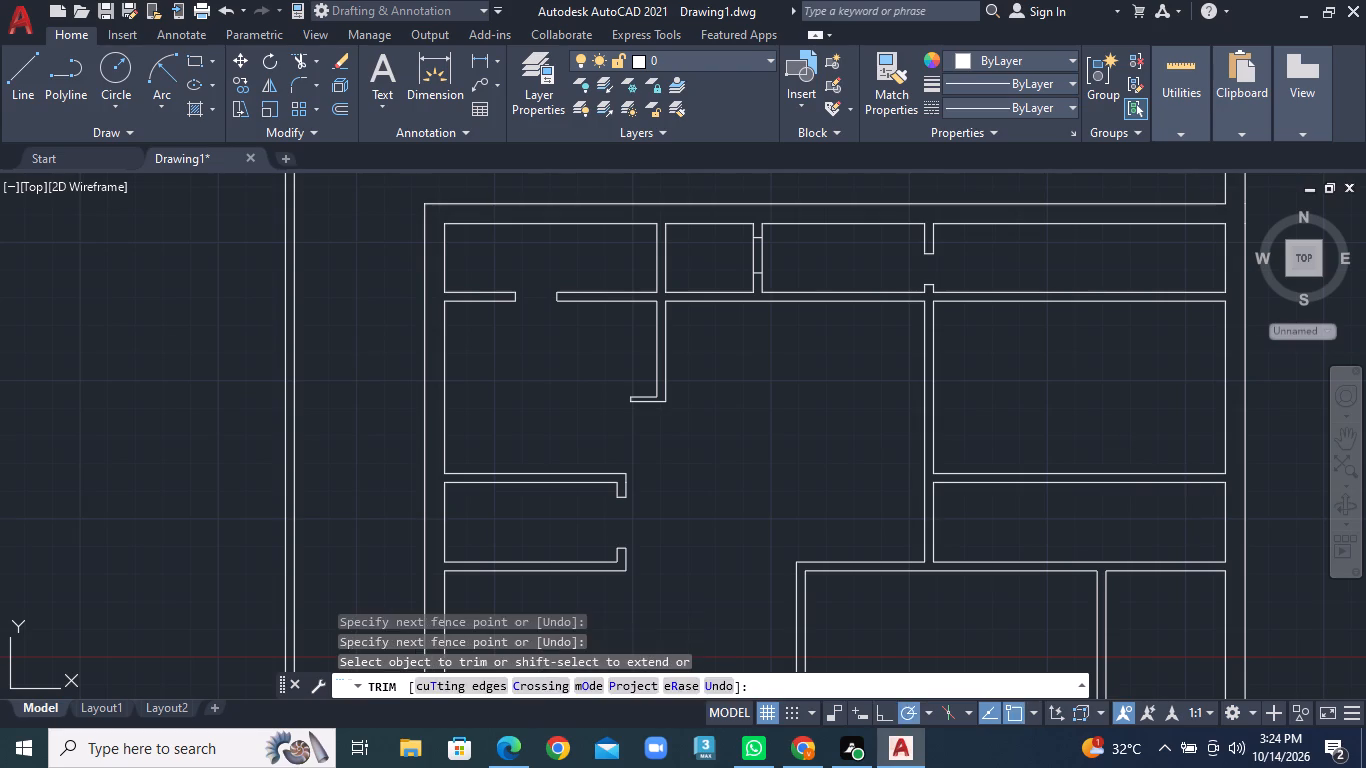
click(1138, 519)
middle_drag(1138, 519, 1017, 499)
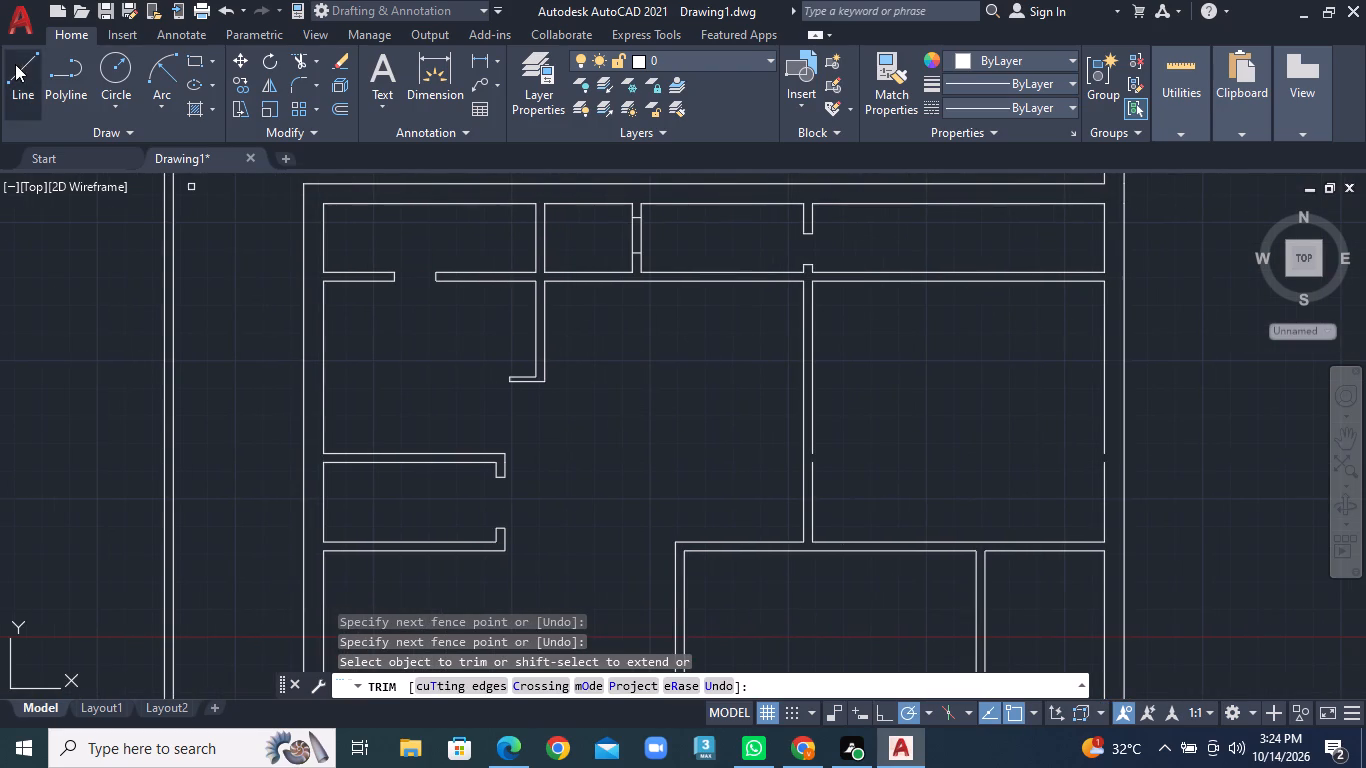
key(0)
key(Escape)
Join the two collinear segments of the enlarged room's inner side-wall line into one line.
scroll(775, 434, up, 1)
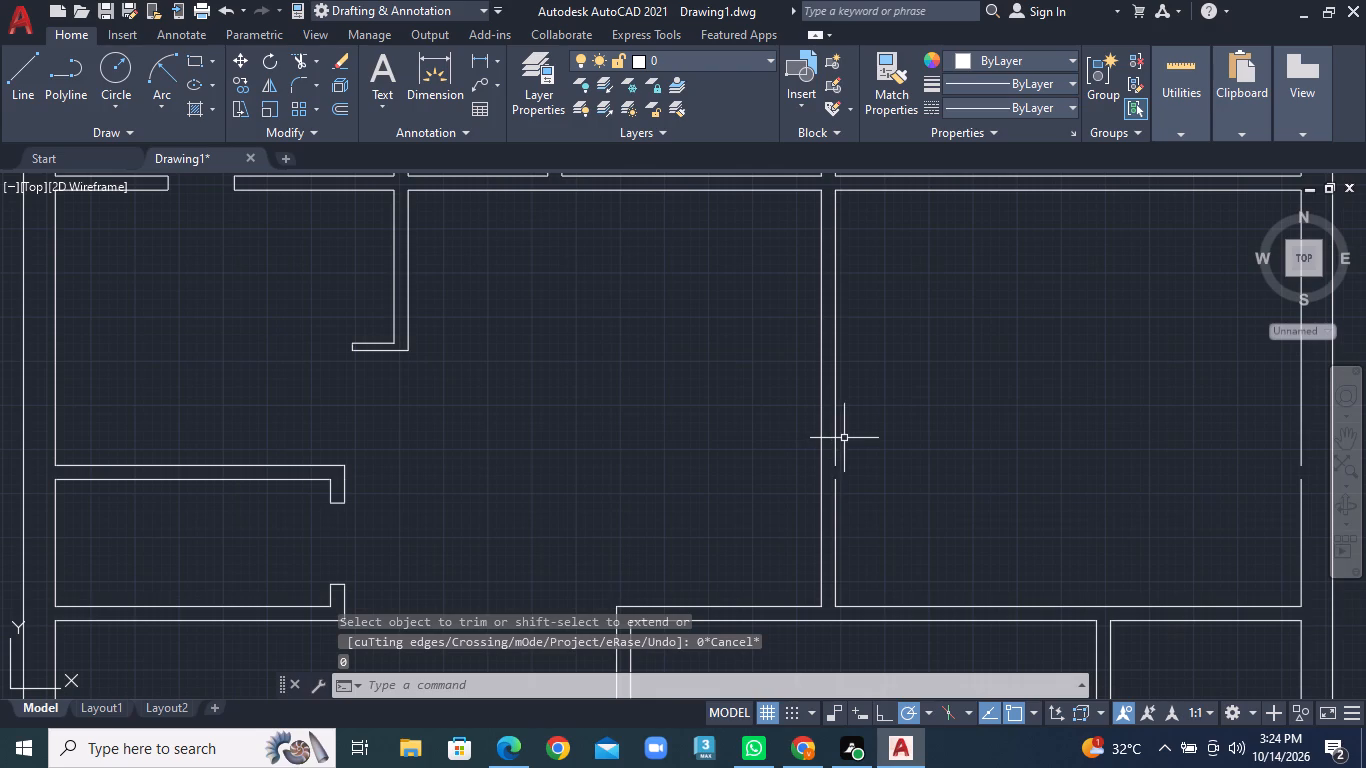
click(835, 437)
click(836, 483)
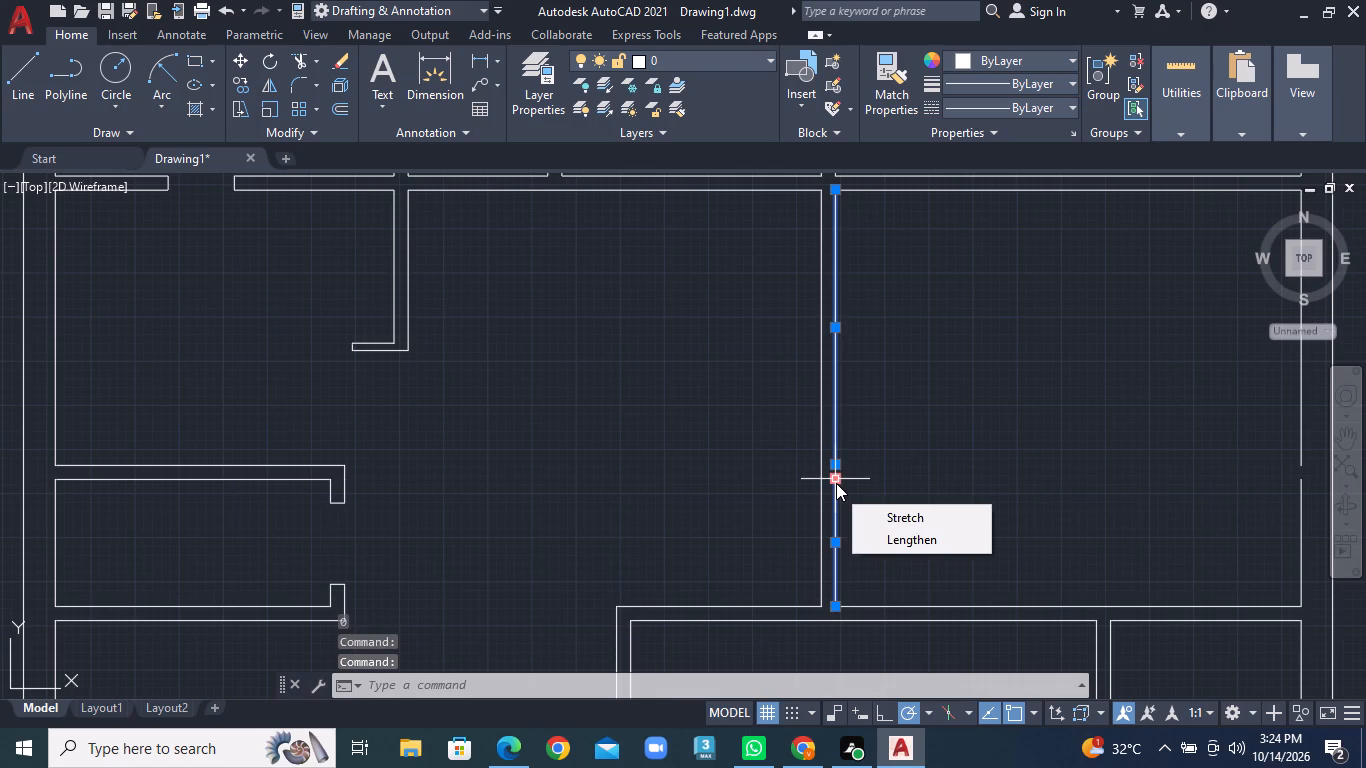
text(JOI)
key(n)
key(j)
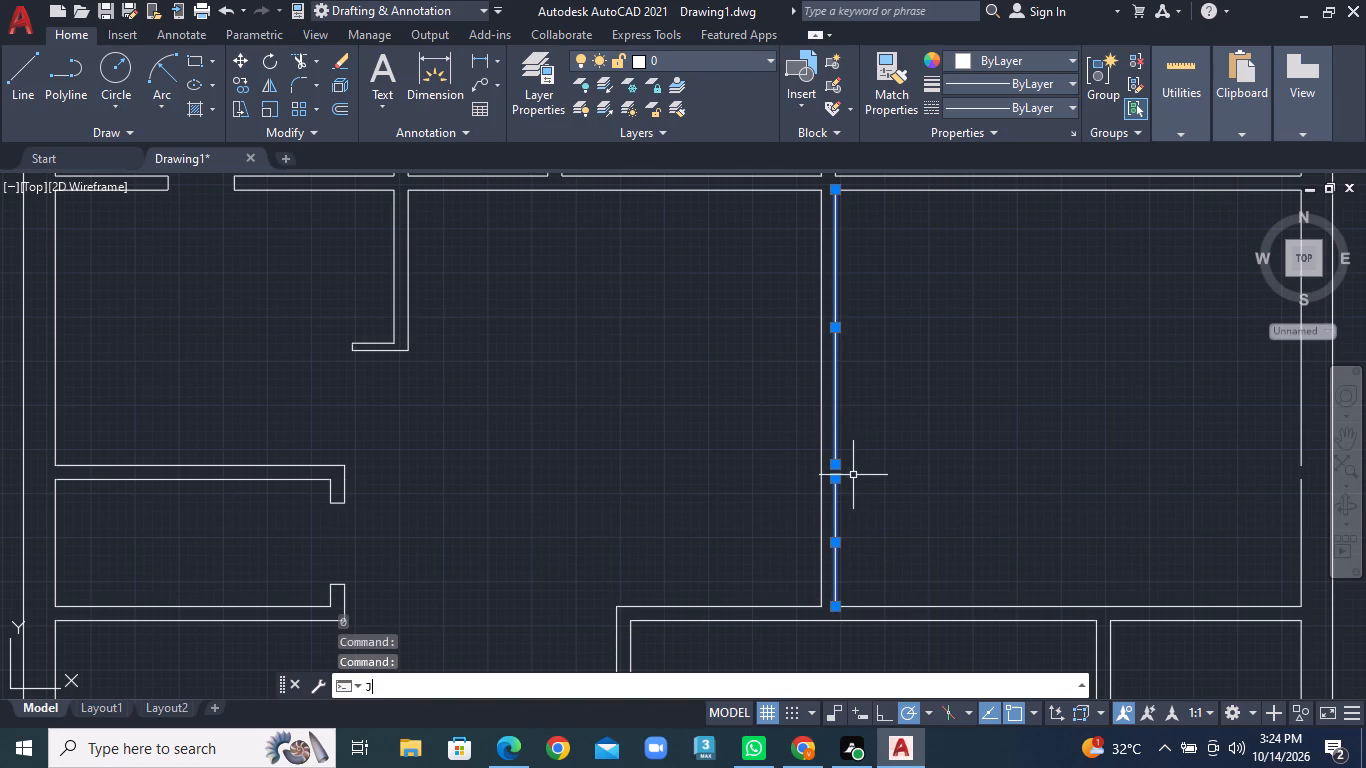
text(OIN)
key(Return)
Join the two collinear segments of the enlarged room's outer-wall inside line into one line.
scroll(1019, 491, down, 1)
middle_drag(1044, 465, 818, 442)
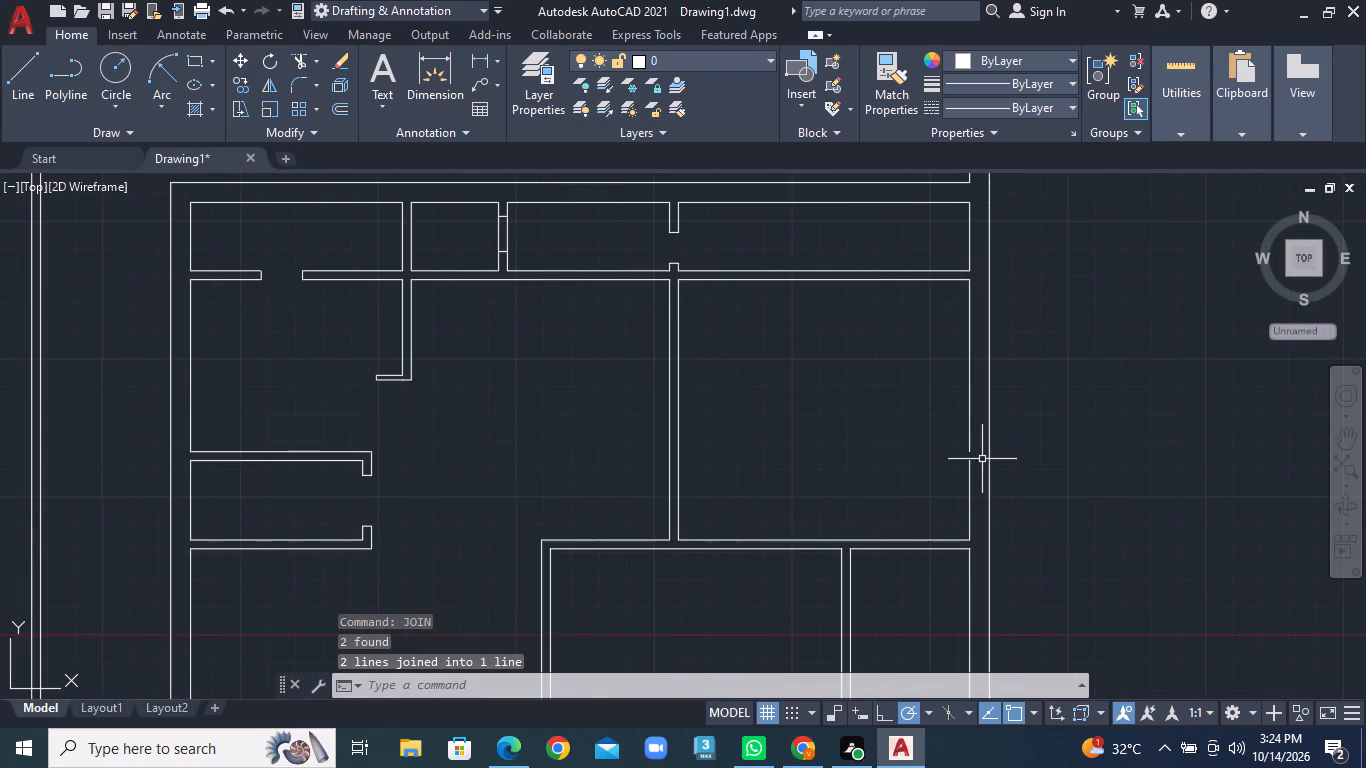
scroll(982, 459, up, 2)
click(952, 425)
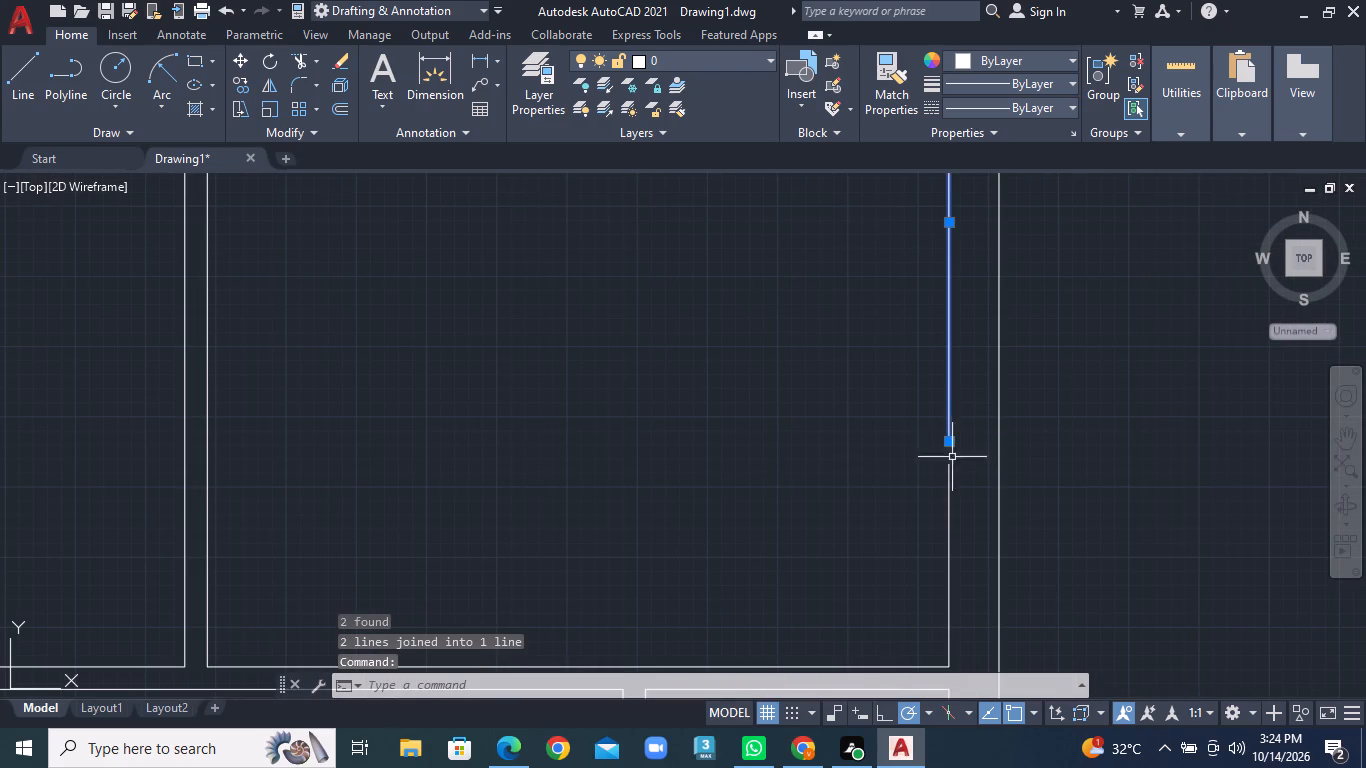
click(947, 470)
key(j)
text(OIN)
key(Return)
scroll(979, 469, down, 2)
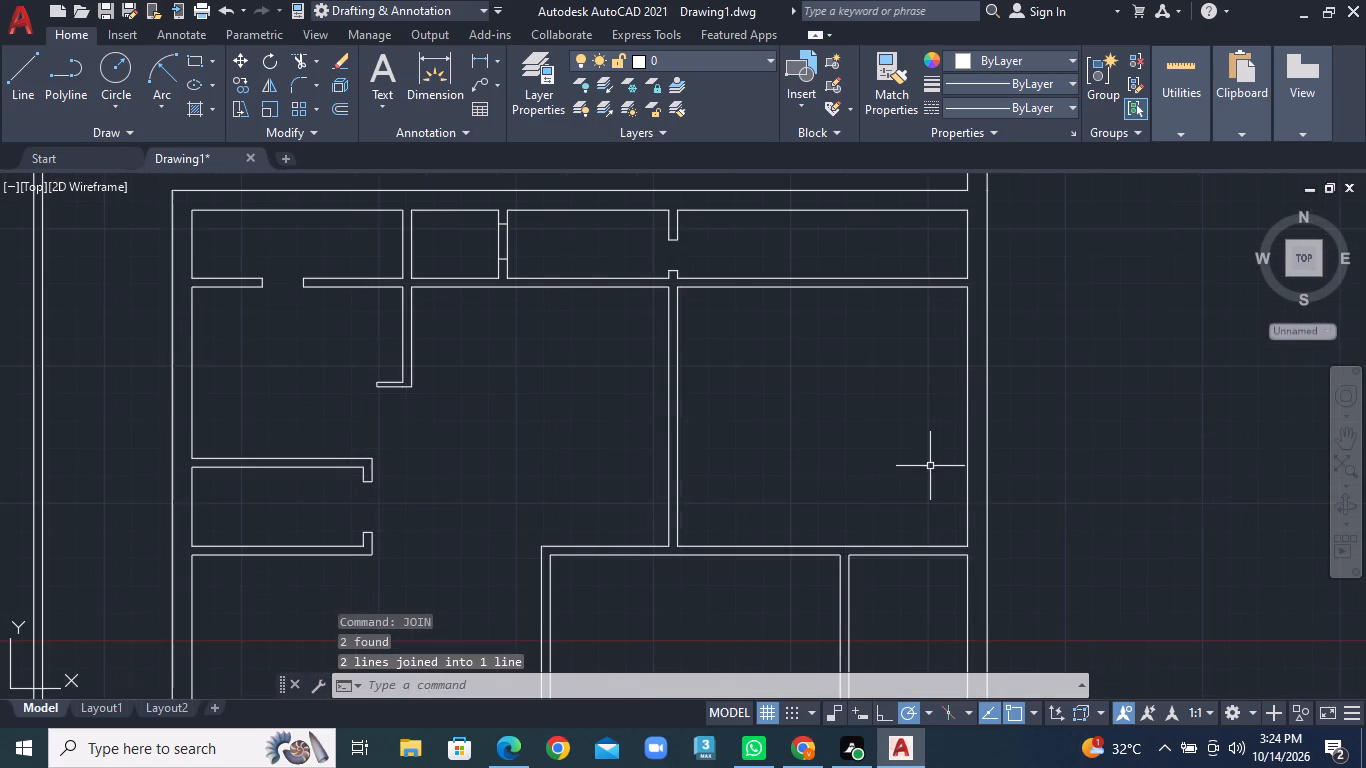
Draw a short horizontal line across the enlarged room's inner side wall near its lower end to mark an opening edge.
middle_drag(884, 468, 779, 412)
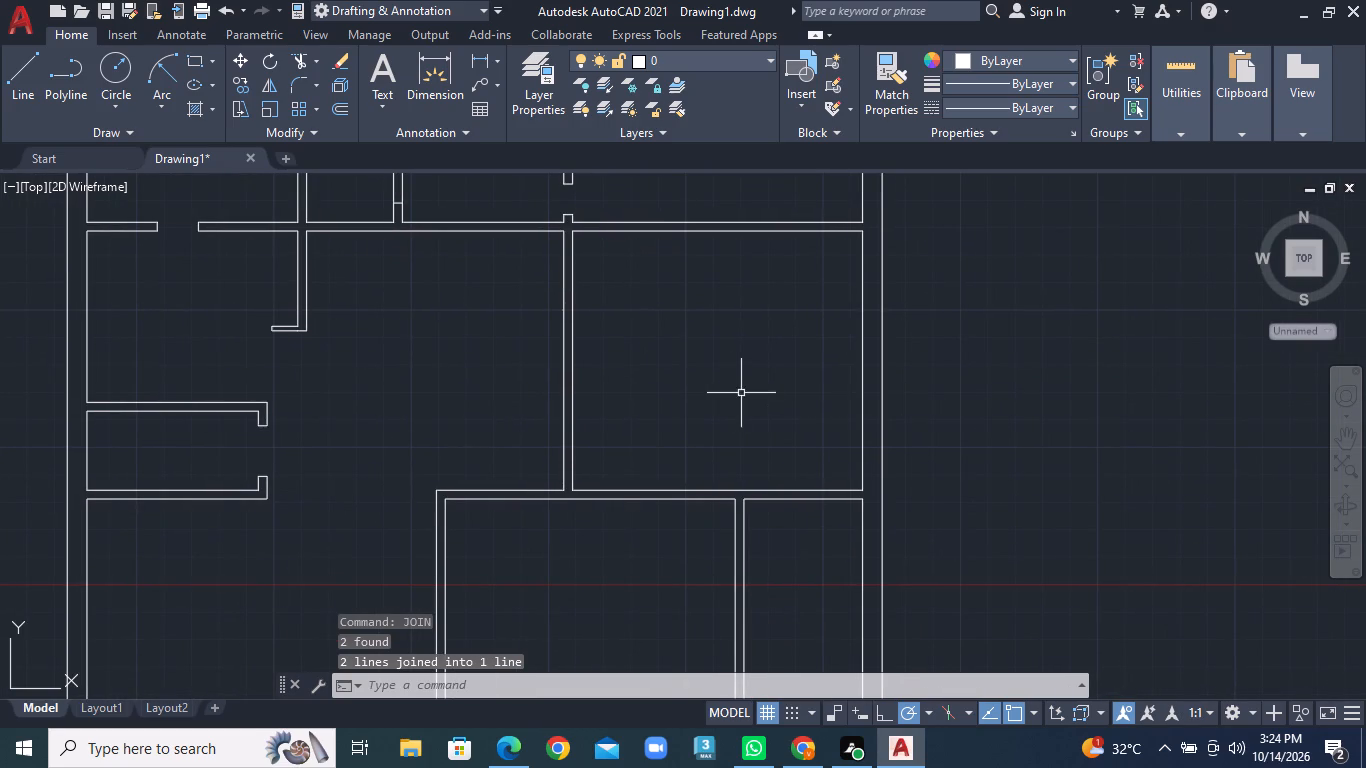
click(27, 81)
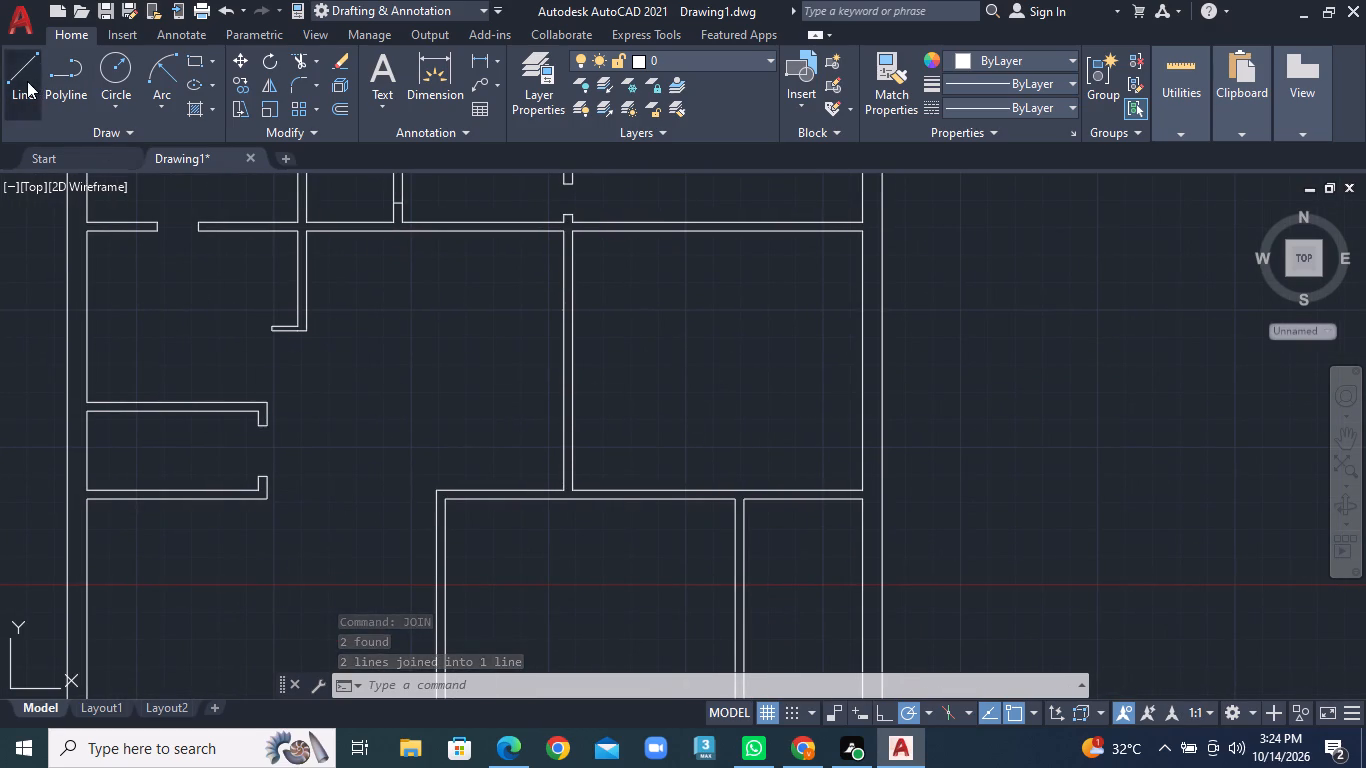
middle_drag(424, 364, 577, 383)
scroll(722, 476, up, 1)
middle_click(722, 476)
middle_drag(721, 480, 761, 659)
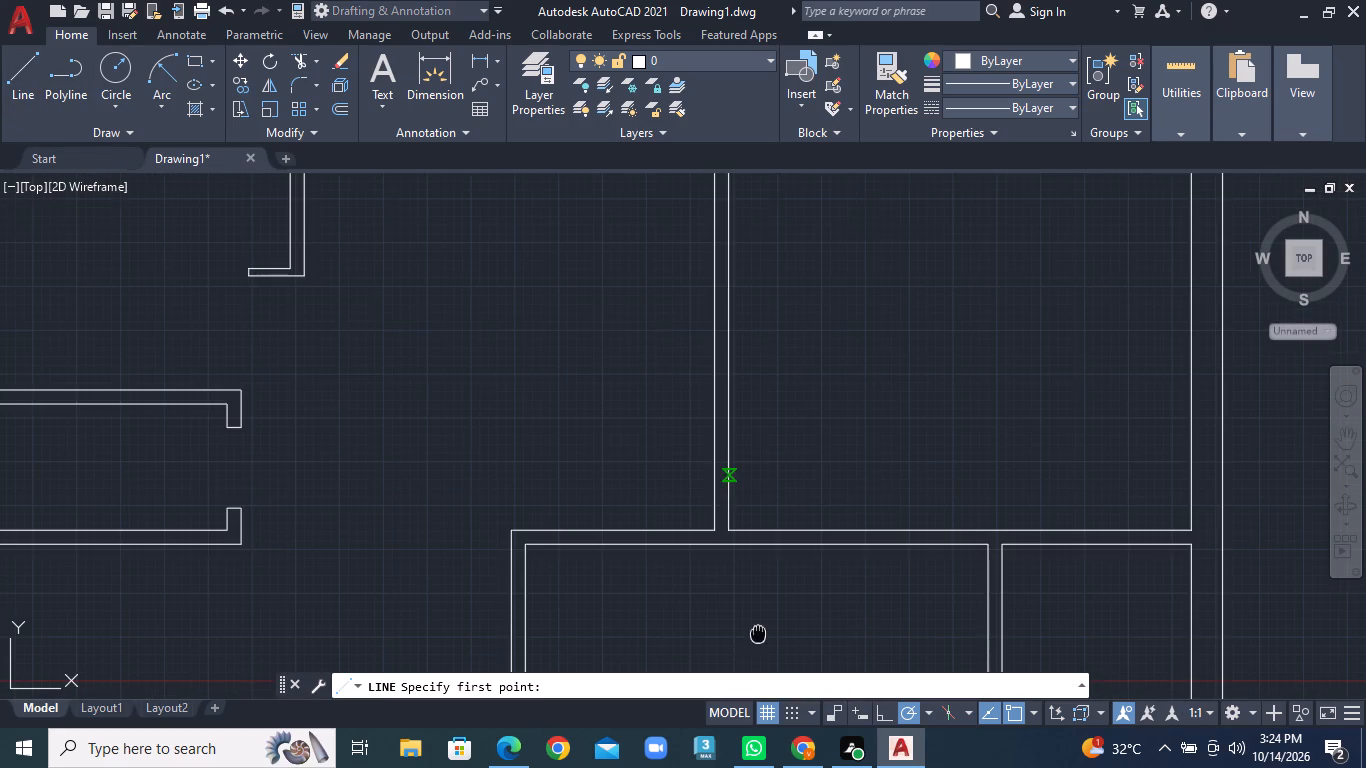
middle_drag(761, 659, 761, 669)
middle_click(761, 674)
scroll(766, 621, down, 1)
middle_drag(766, 621, 761, 401)
scroll(742, 406, up, 1)
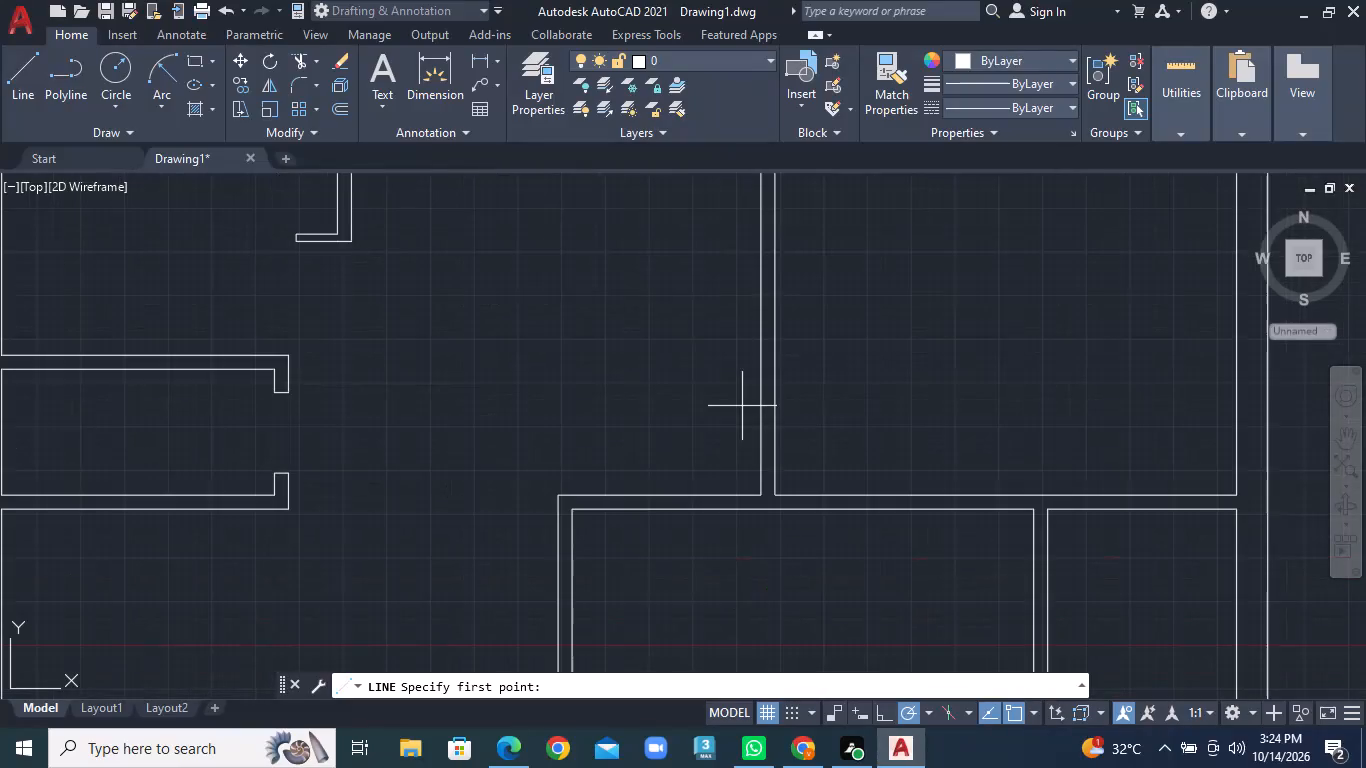
middle_drag(773, 445, 773, 406)
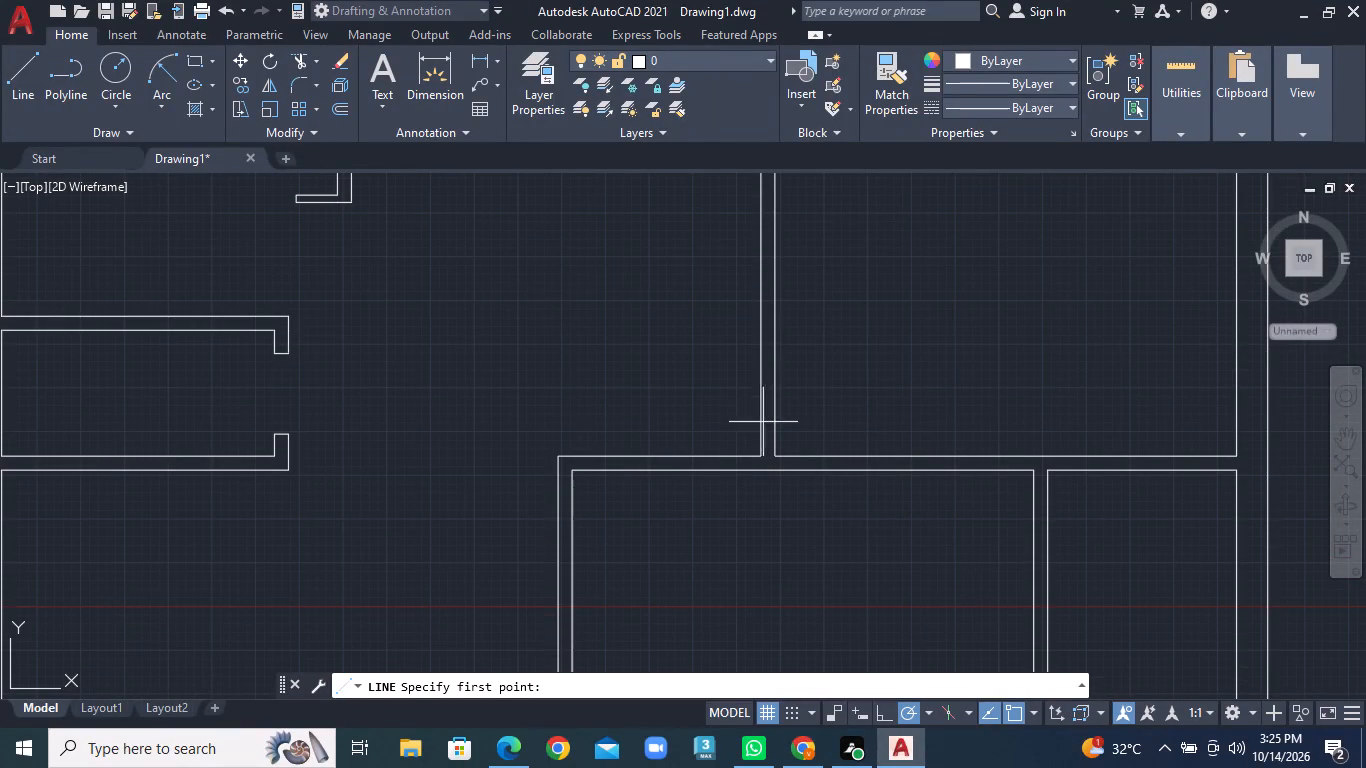
click(762, 429)
click(774, 431)
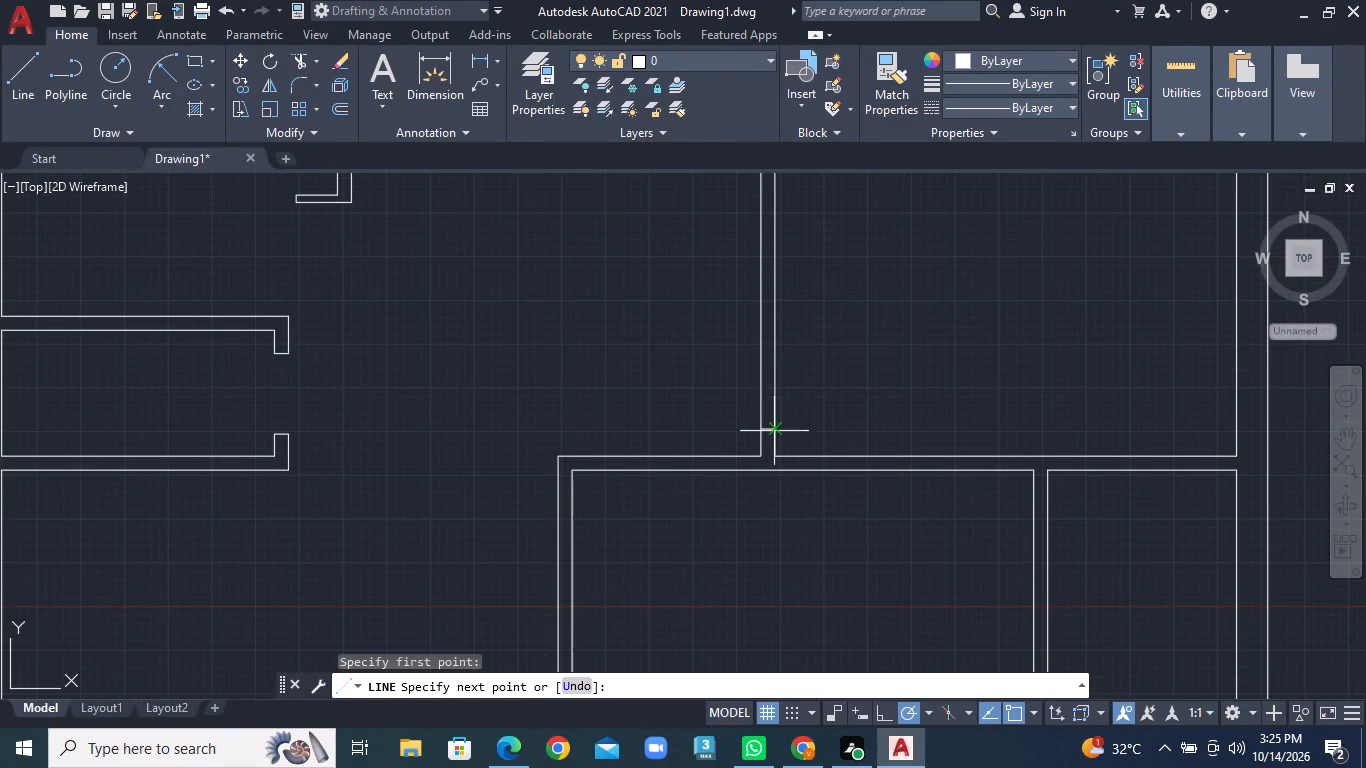
right_click(774, 431)
click(816, 446)
Draw a second short horizontal line across the same side wall farther up, marking the opening's other edge.
double_click(16, 69)
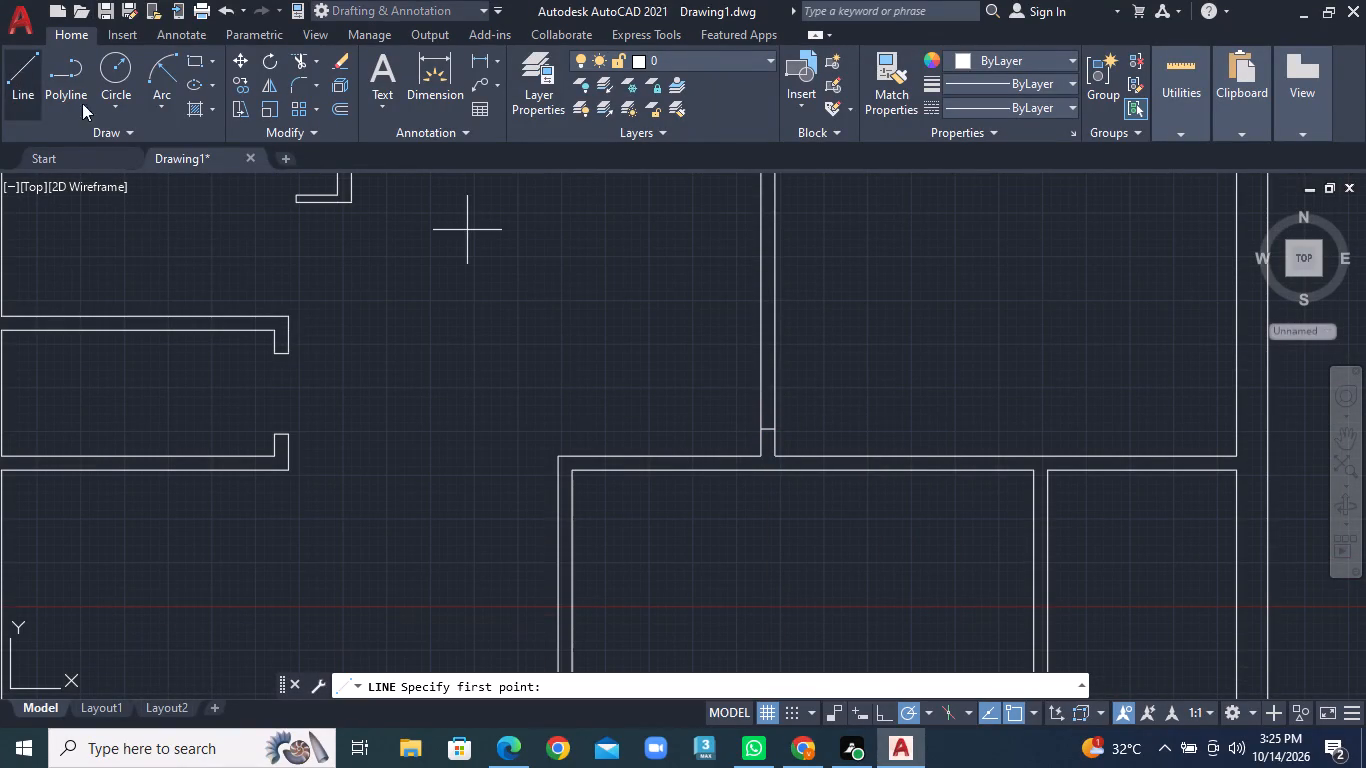
click(763, 322)
click(776, 322)
right_click(776, 322)
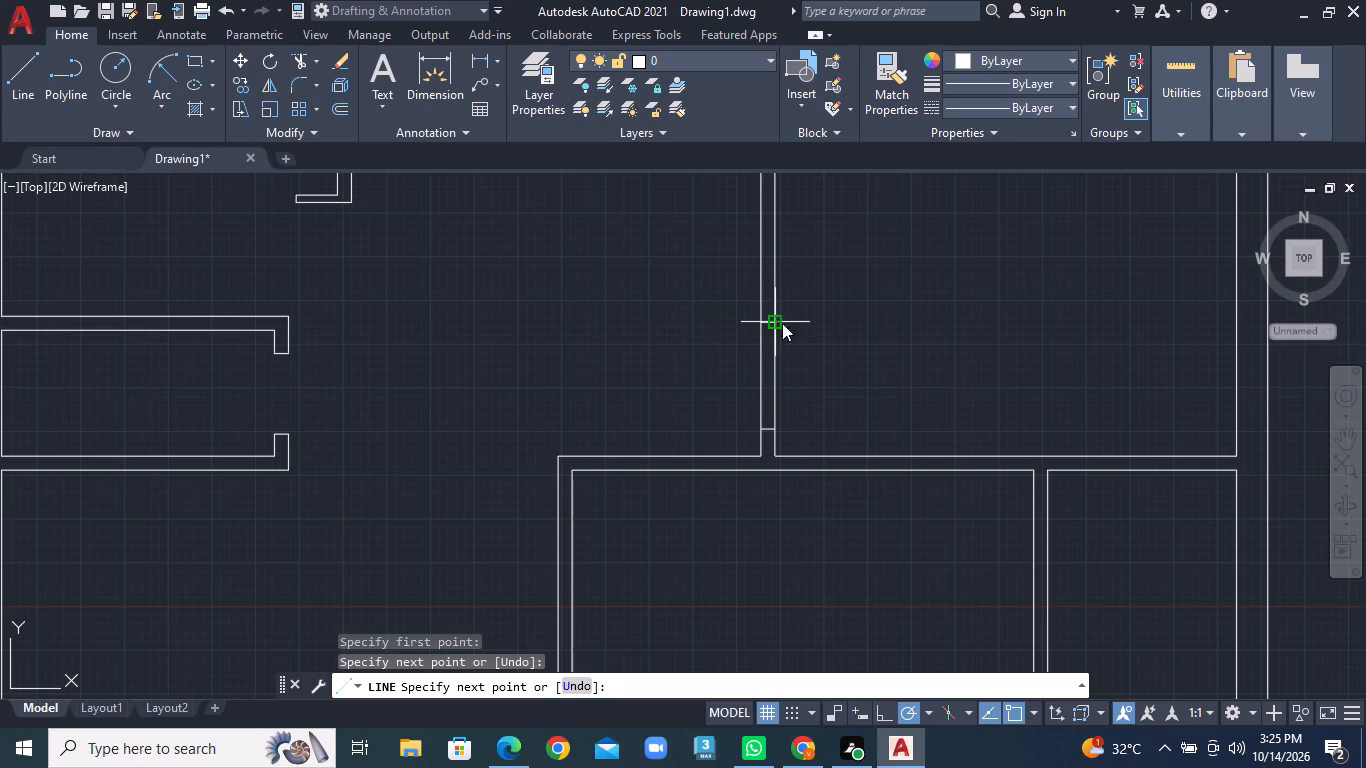
click(853, 338)
Draw a short vertical line across the lower middle room's top wall near its left corner to mark an opening edge.
click(16, 88)
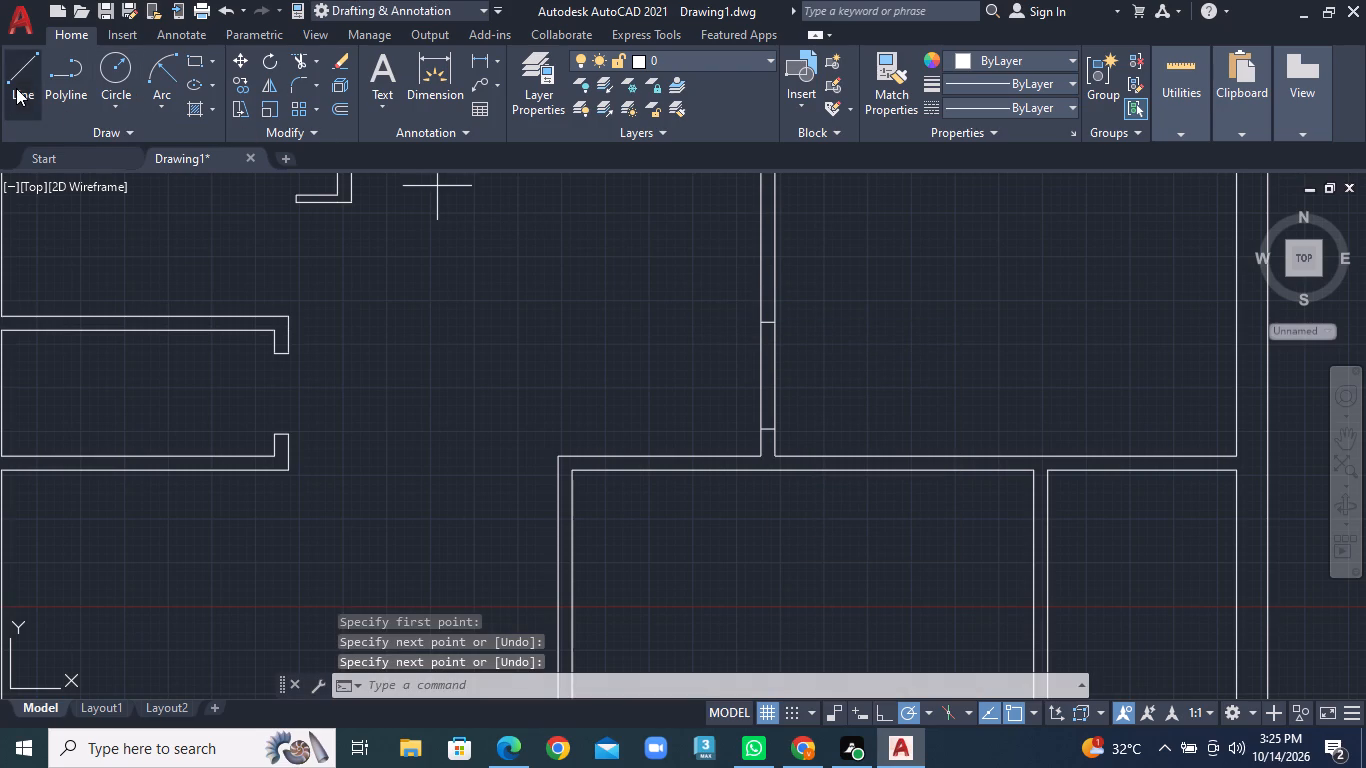
click(591, 472)
click(591, 455)
right_click(591, 455)
click(613, 460)
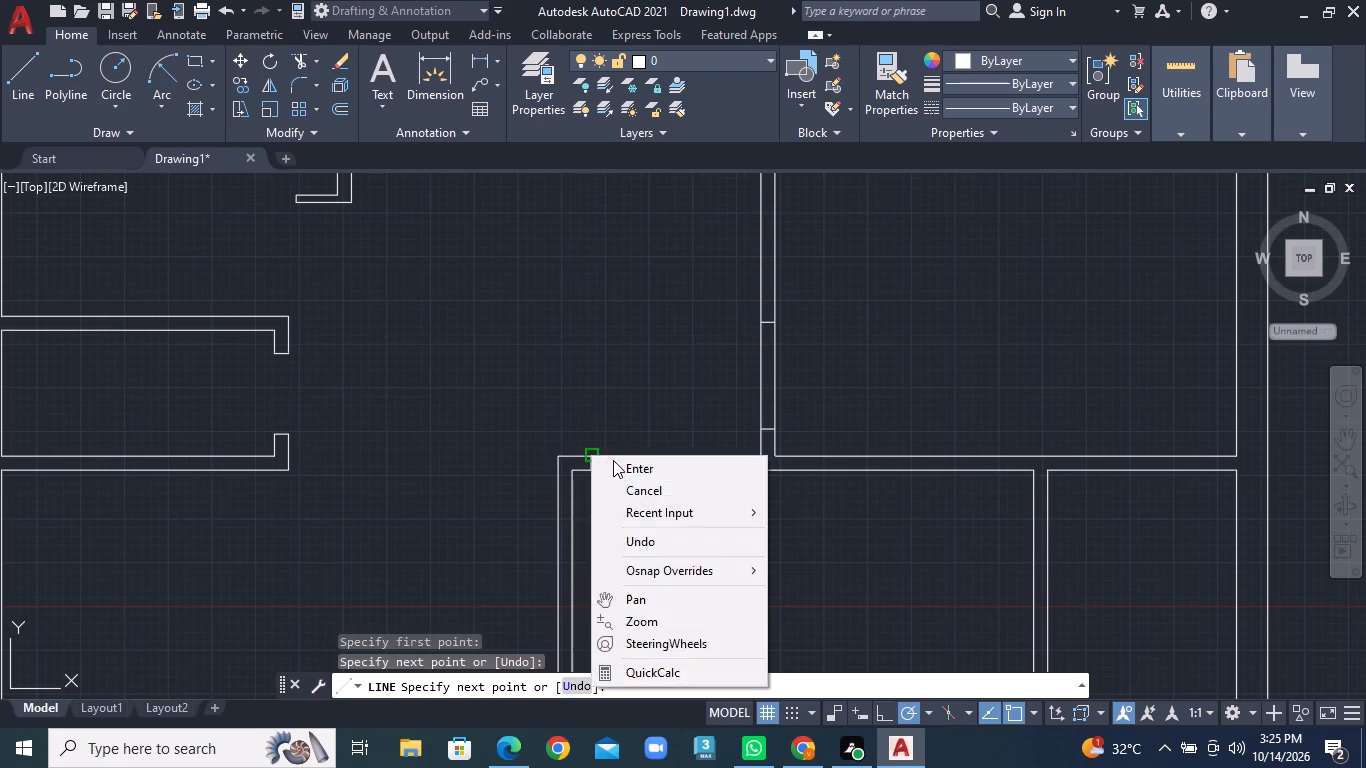
Draw a second short vertical line across the same top wall, nearer the side wall above, marking the opening's other edge.
click(23, 88)
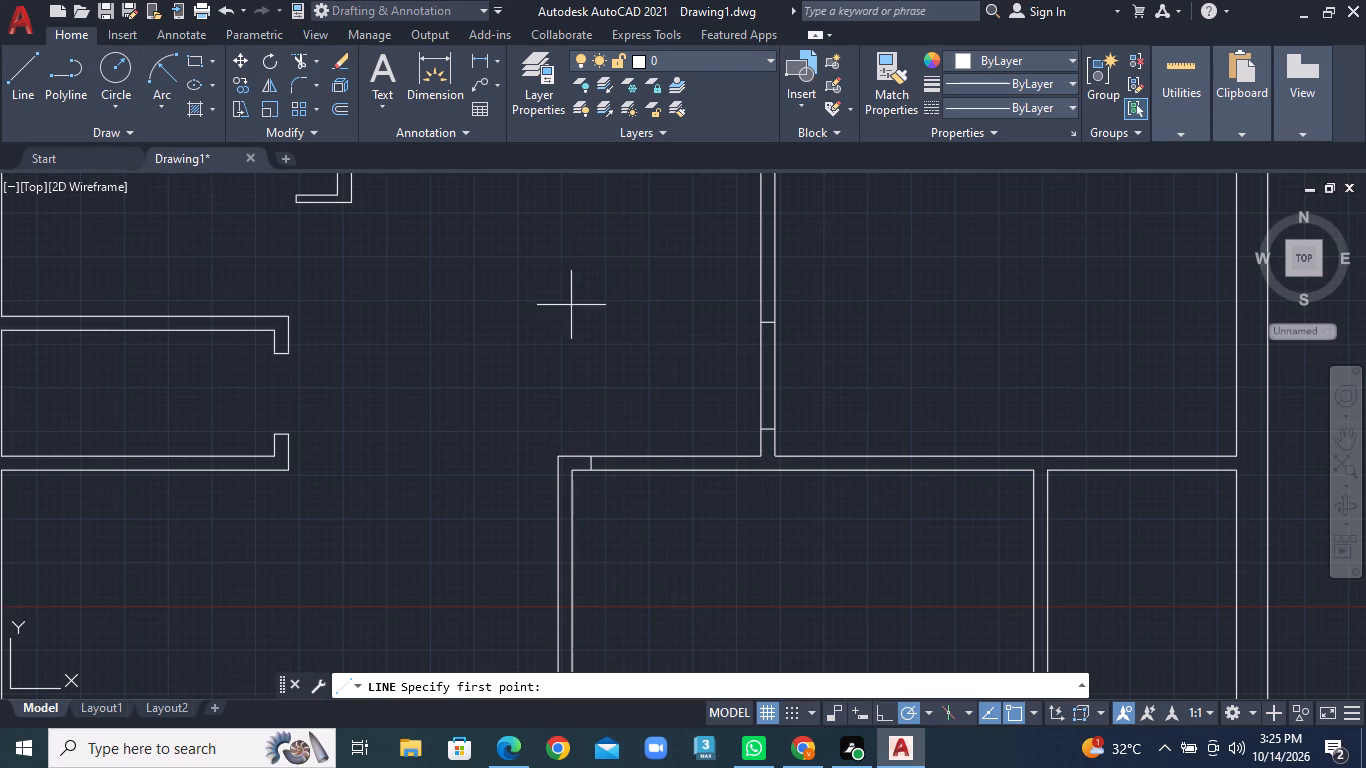
click(692, 469)
click(692, 454)
right_click(692, 454)
click(735, 458)
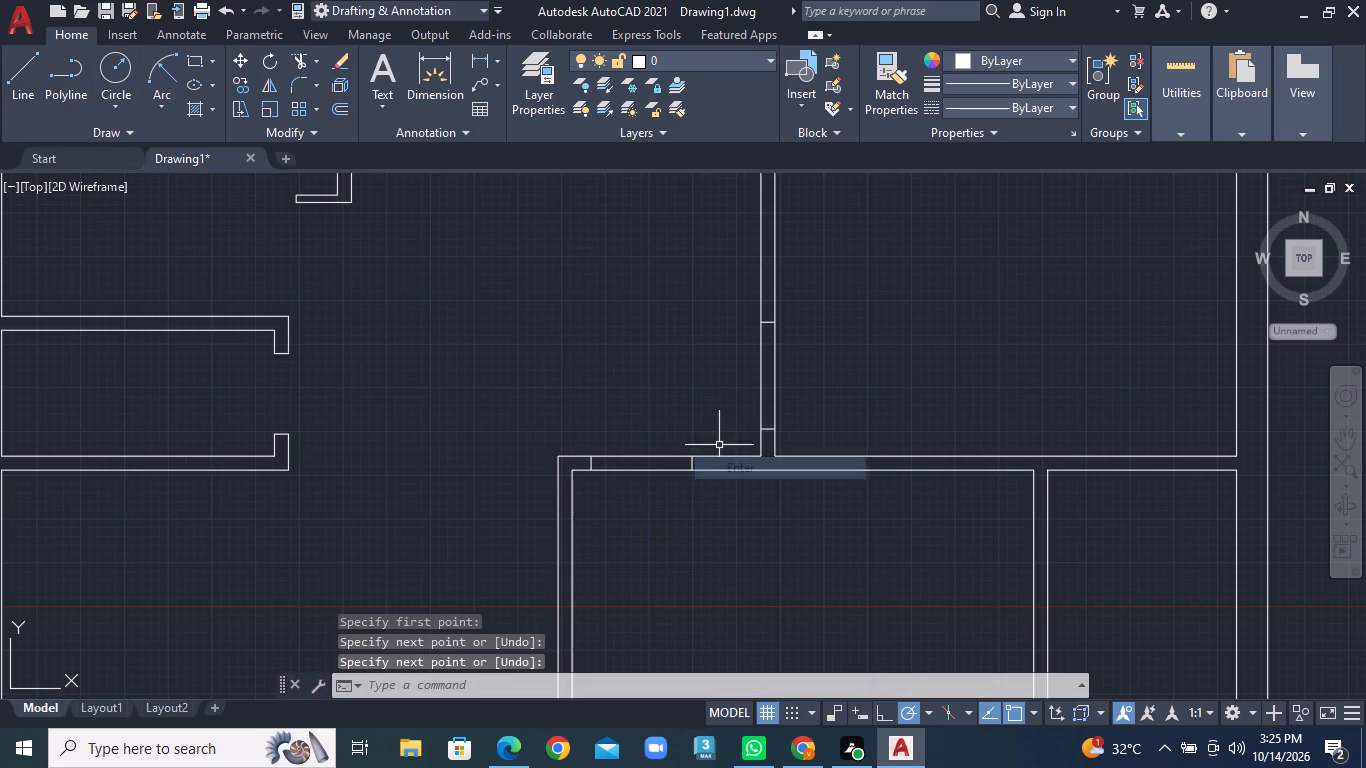
Trim the wall lines between each pair of marks, cutting openings in the enlarged room's side wall and the lower middle room's top wall.
click(321, 57)
click(331, 75)
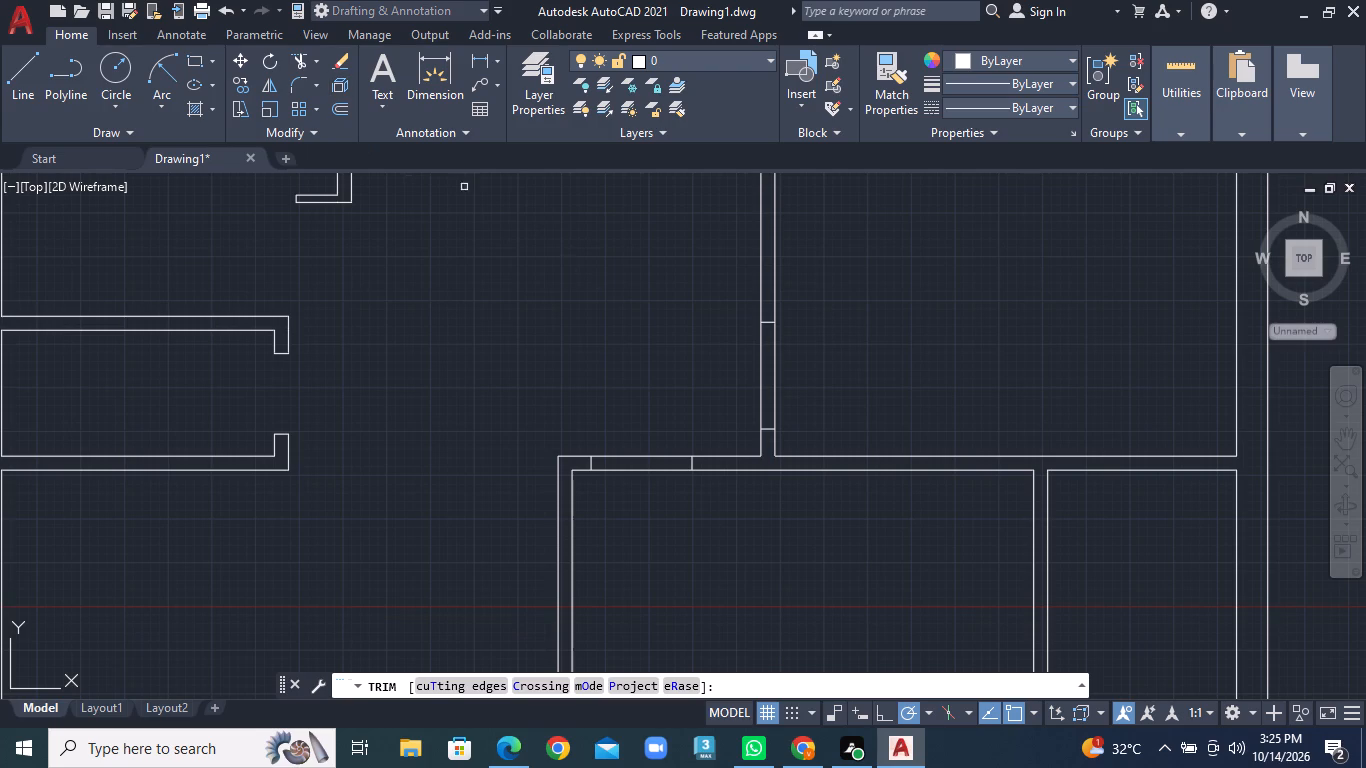
click(730, 371)
click(828, 369)
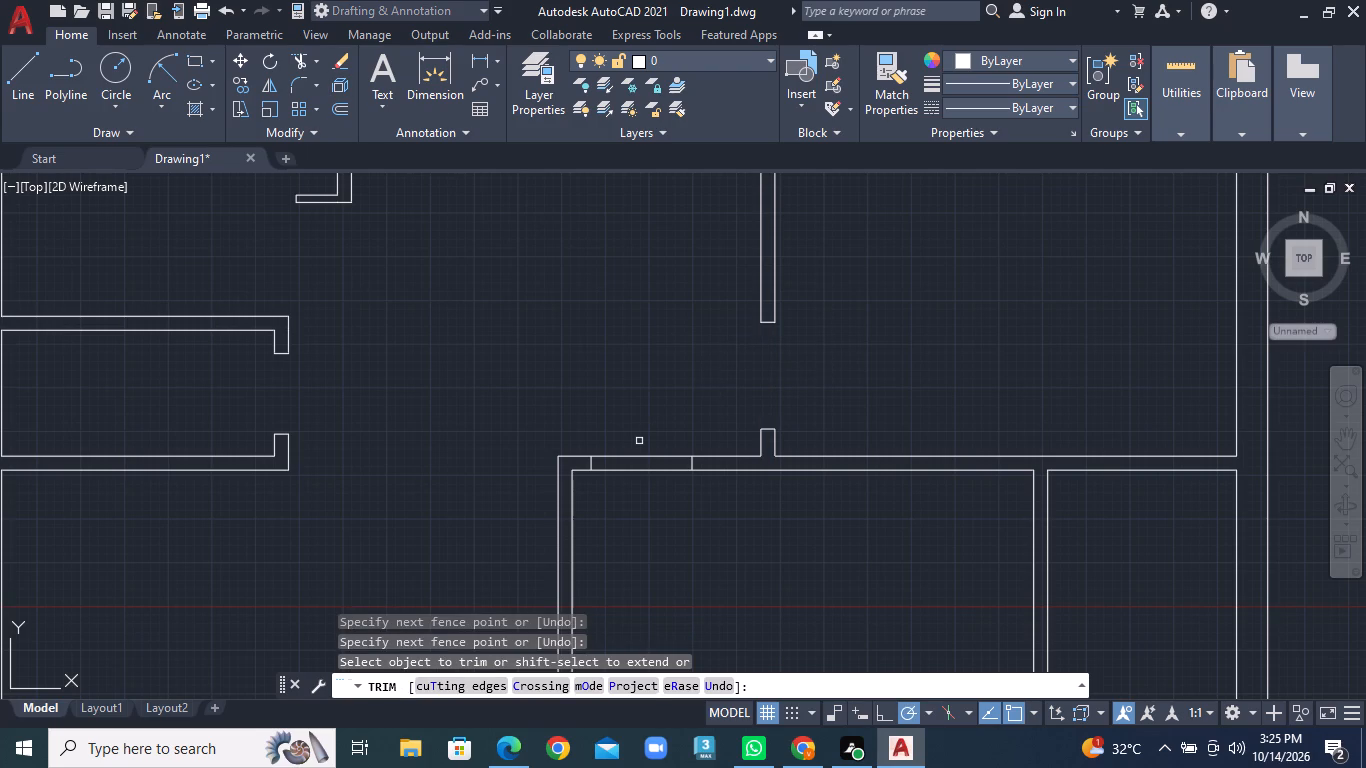
click(639, 442)
click(662, 522)
Offset the inner bottom wall line of the narrow lower corner room 6' upward into the room.
scroll(662, 522, down, 2)
middle_drag(721, 541, 725, 510)
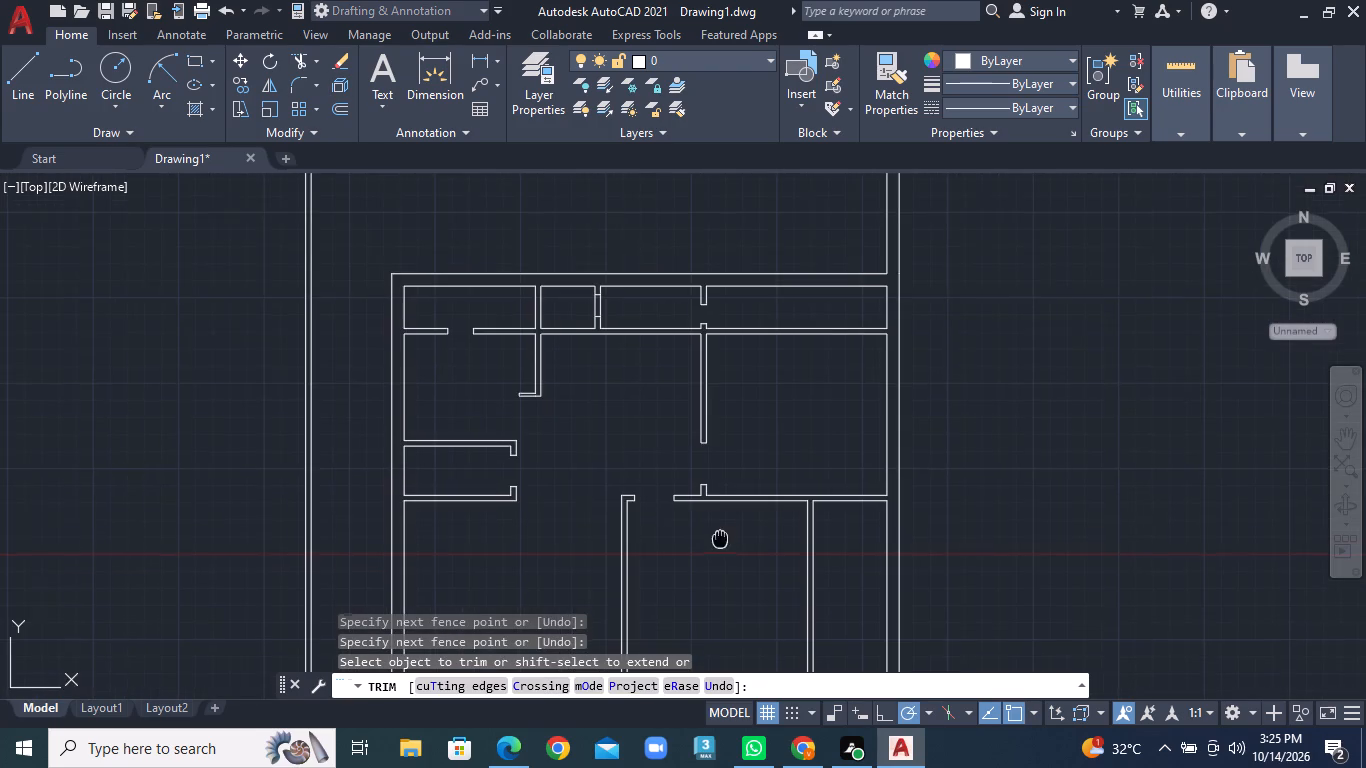
middle_drag(725, 510, 739, 411)
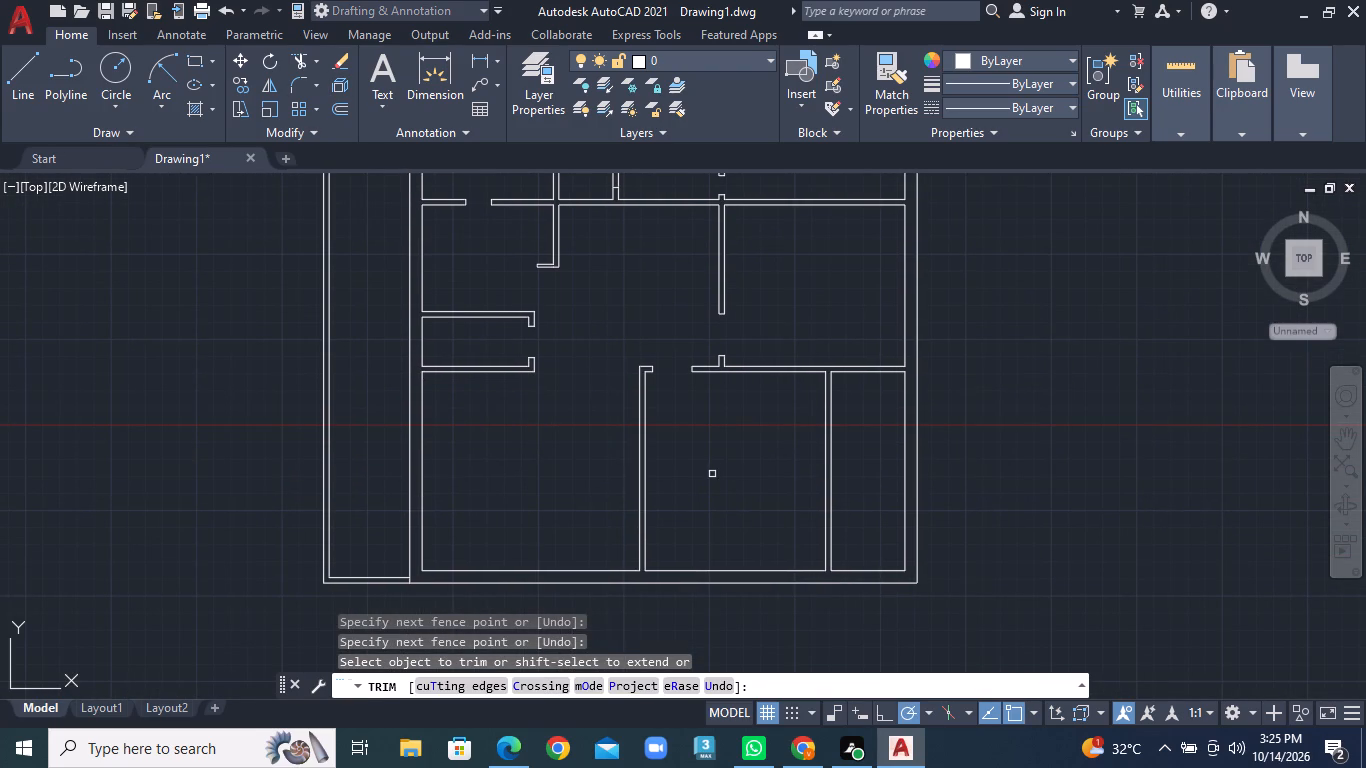
middle_drag(712, 474, 658, 441)
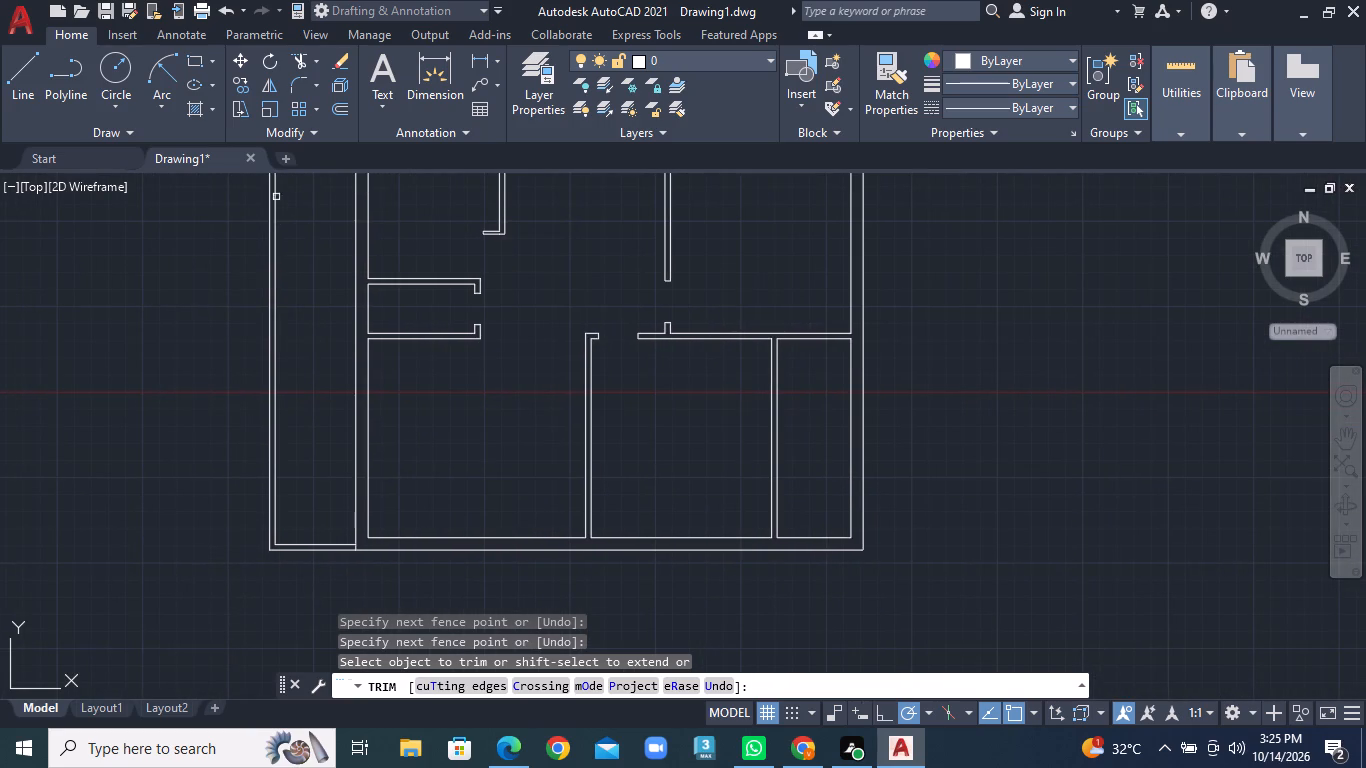
click(23, 99)
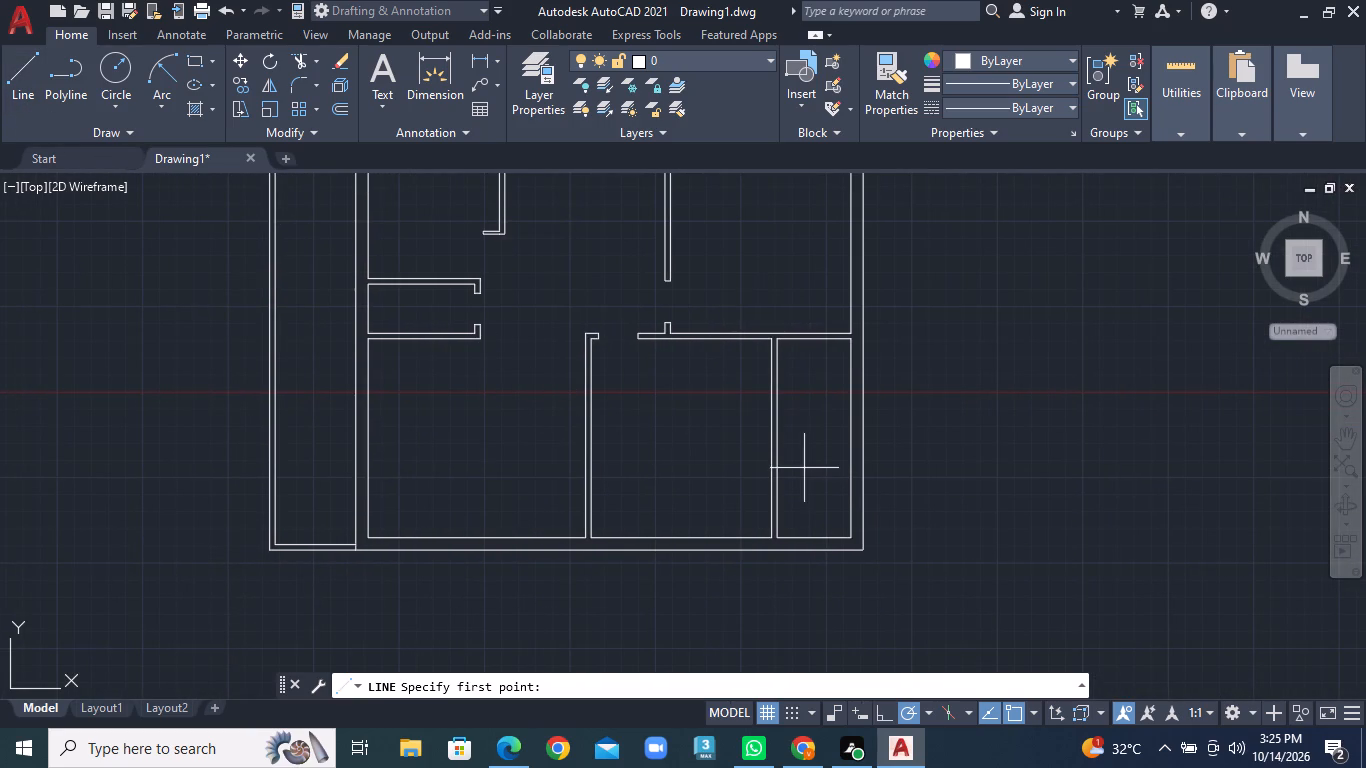
scroll(798, 433, up, 1)
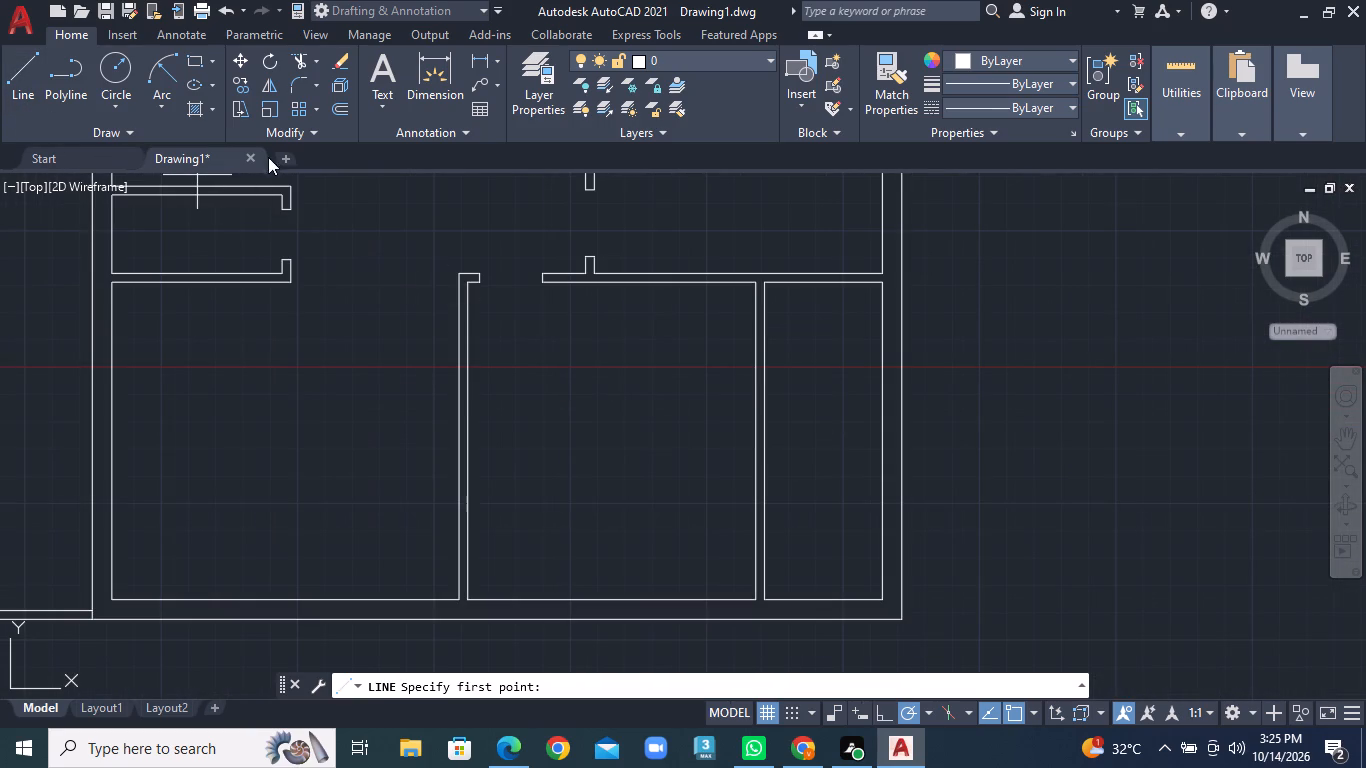
click(337, 108)
key(3)
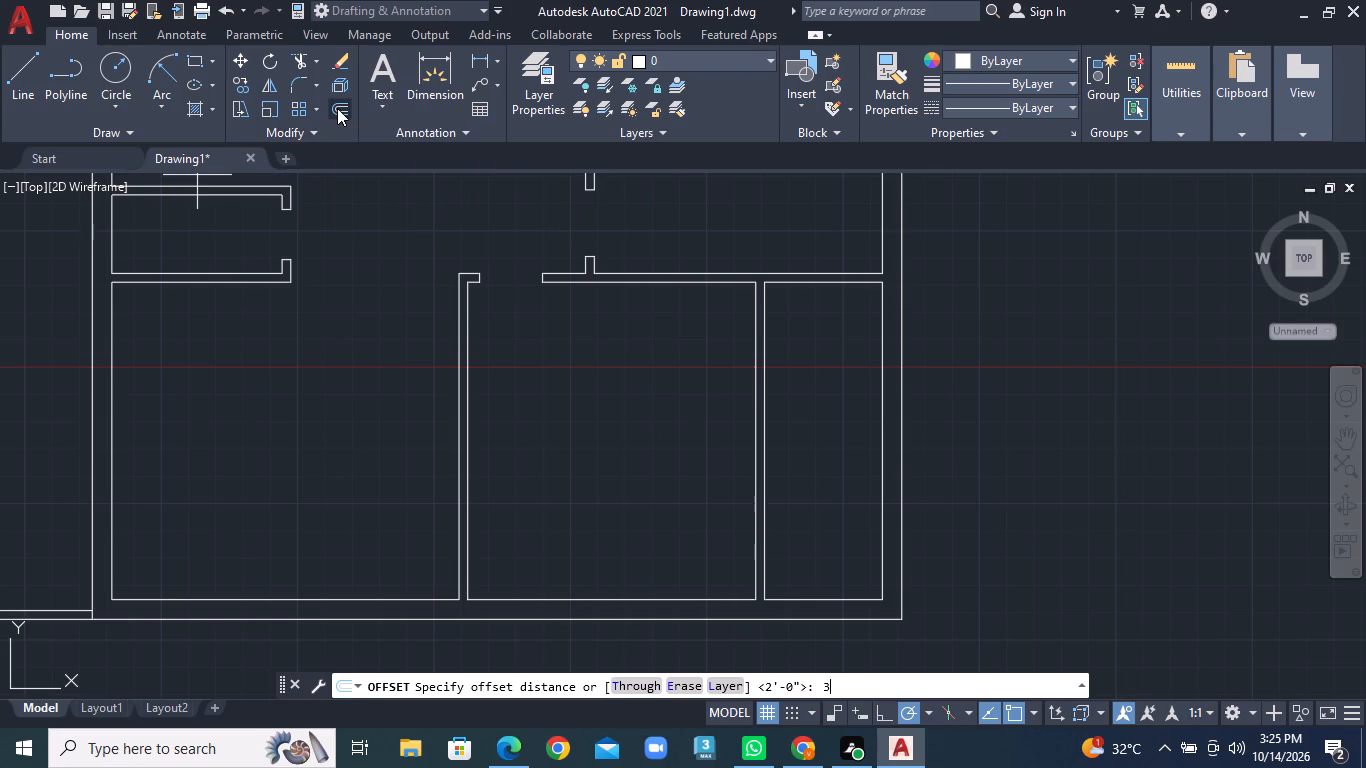
text(6')
key(BackSpace)
key(BackSpace)
key(BackSpace)
text(6')
key(Return)
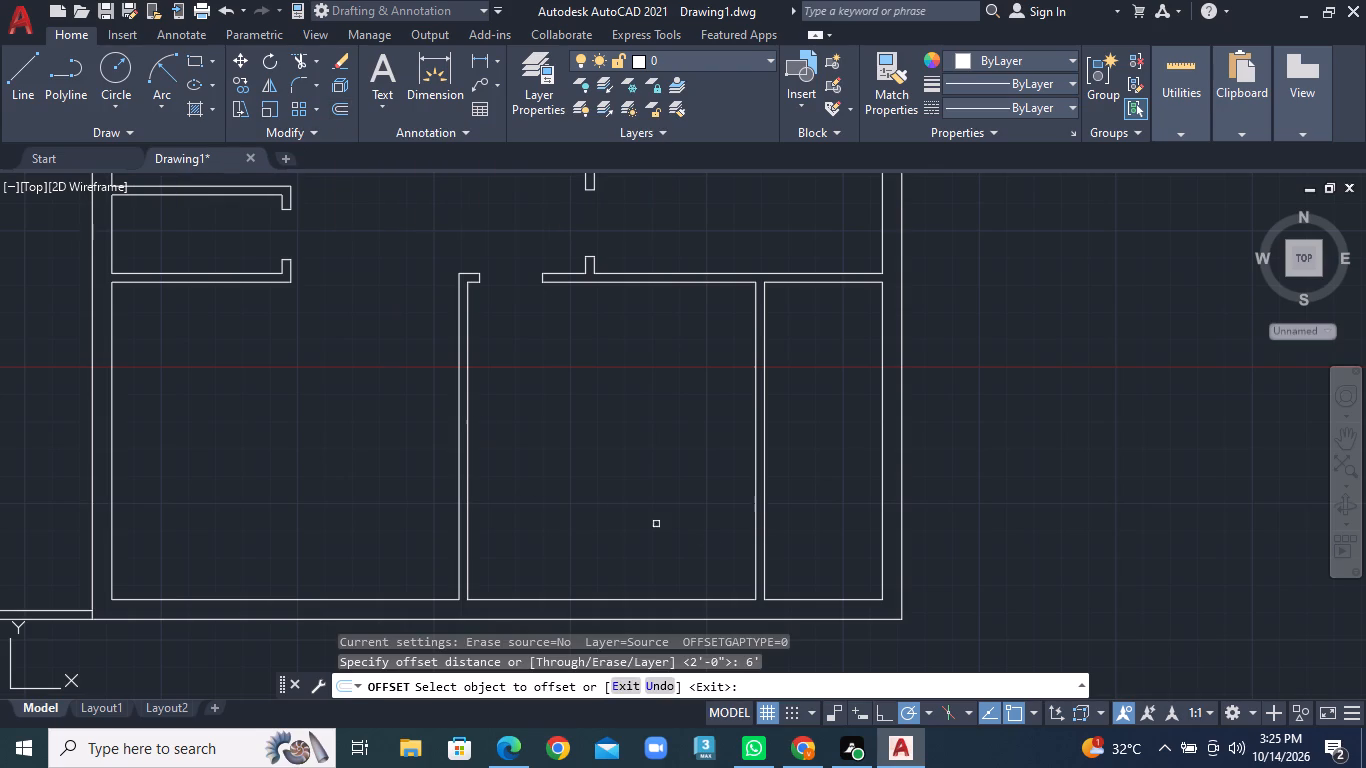
click(812, 600)
click(812, 531)
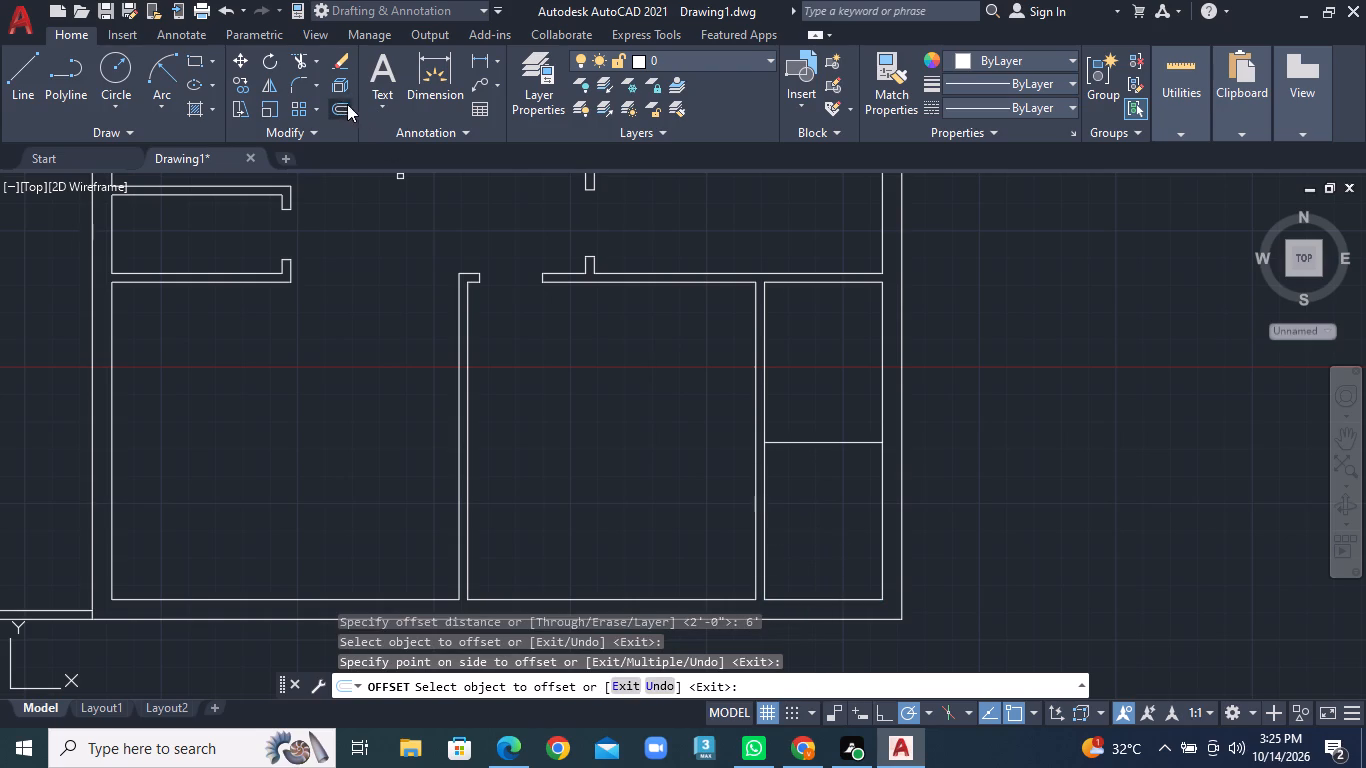
Offset the new dividing line 4" upward to give the narrow room's partition its thickness.
click(336, 103)
key(4)
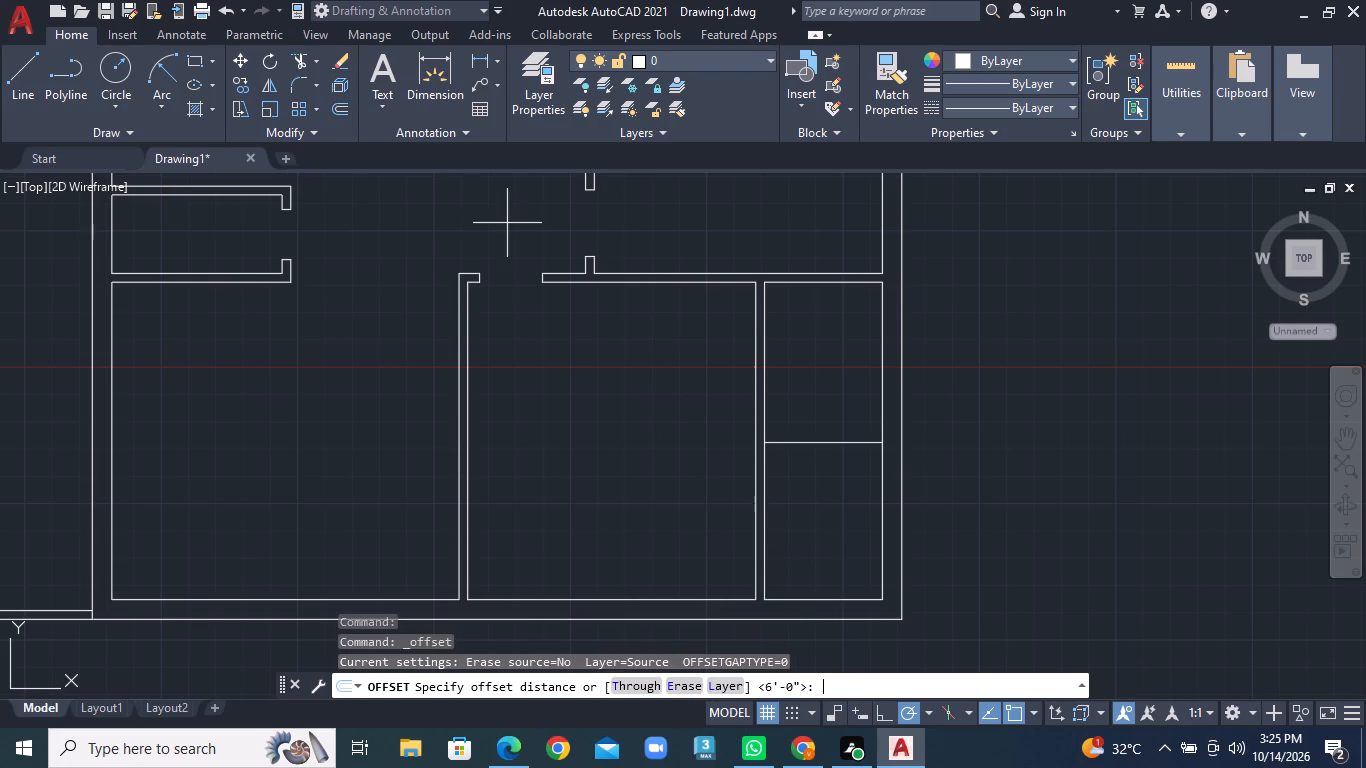
key(shift+quotedbl)
key(Return)
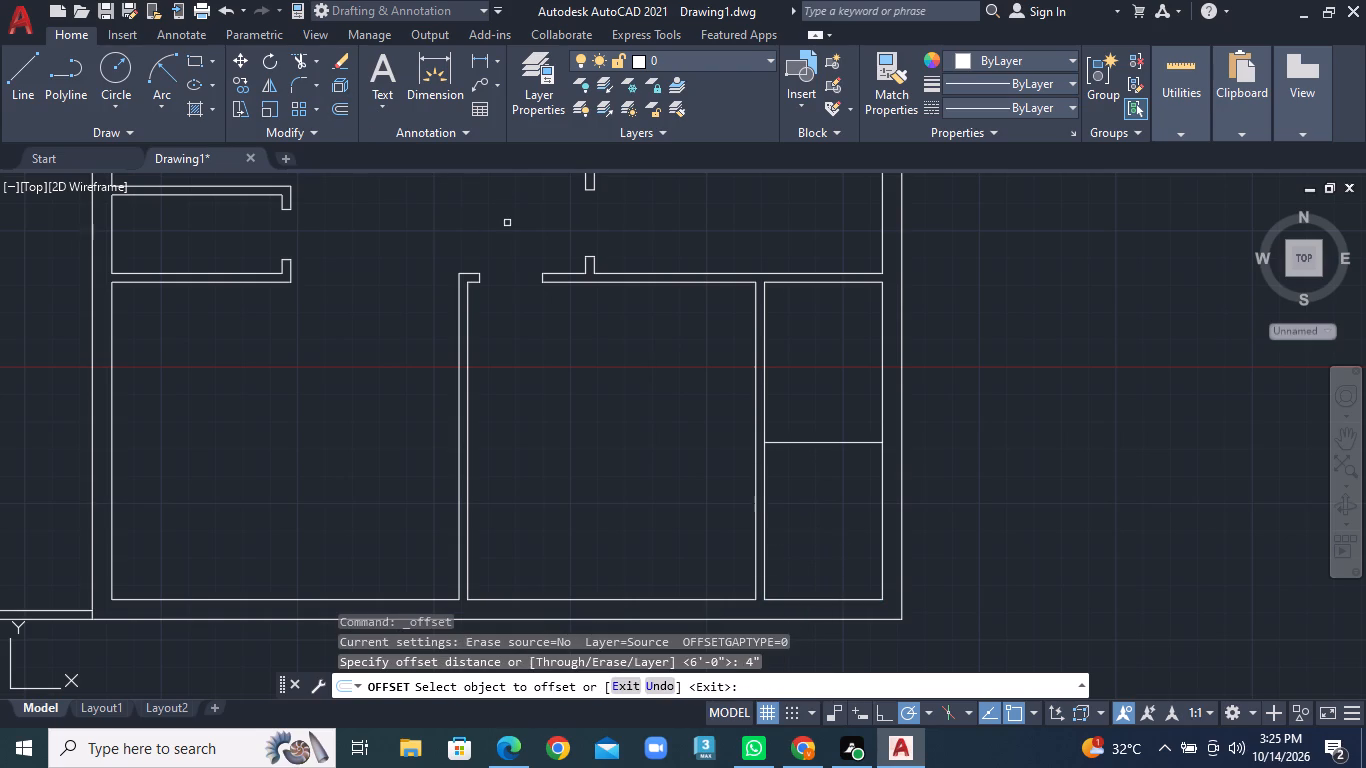
click(811, 442)
click(812, 420)
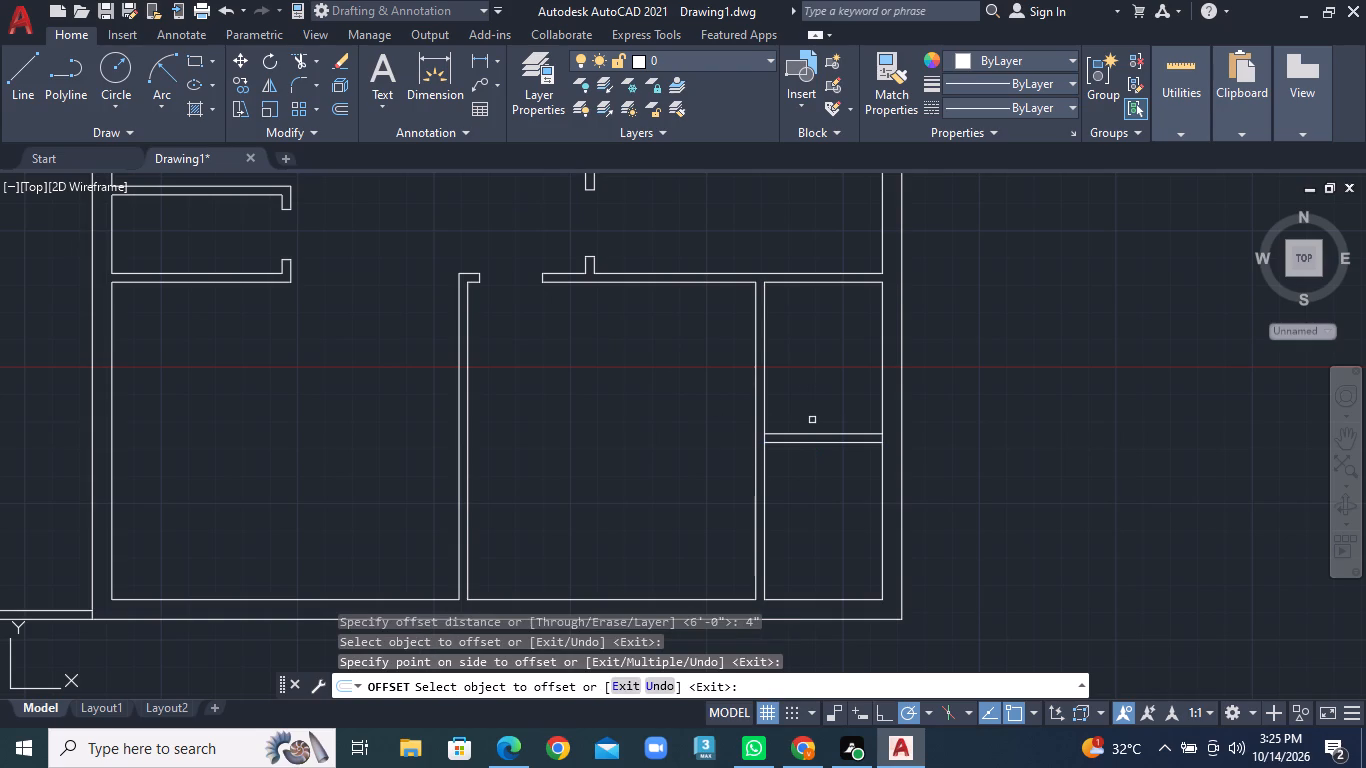
Draw a short vertical line across the new partition near its left end to mark an opening edge.
double_click(317, 52)
double_click(322, 61)
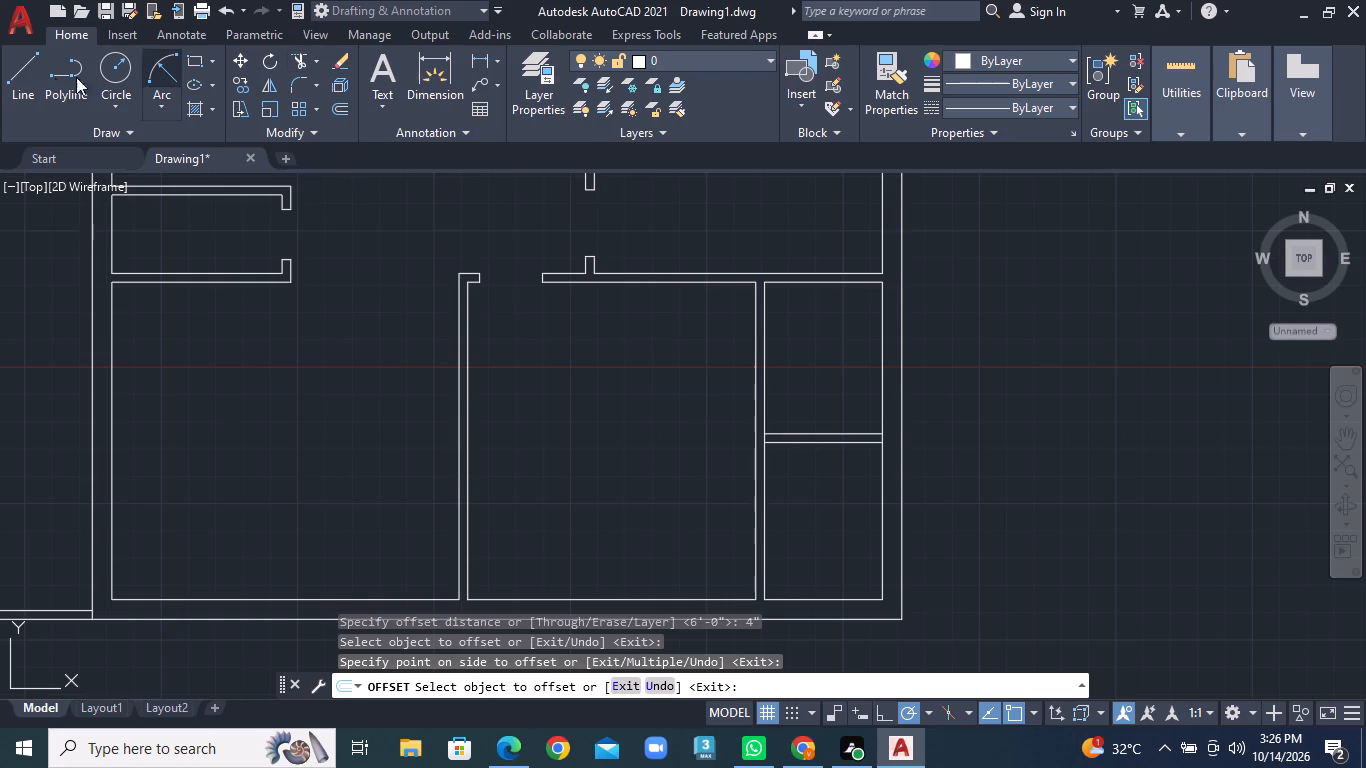
click(7, 75)
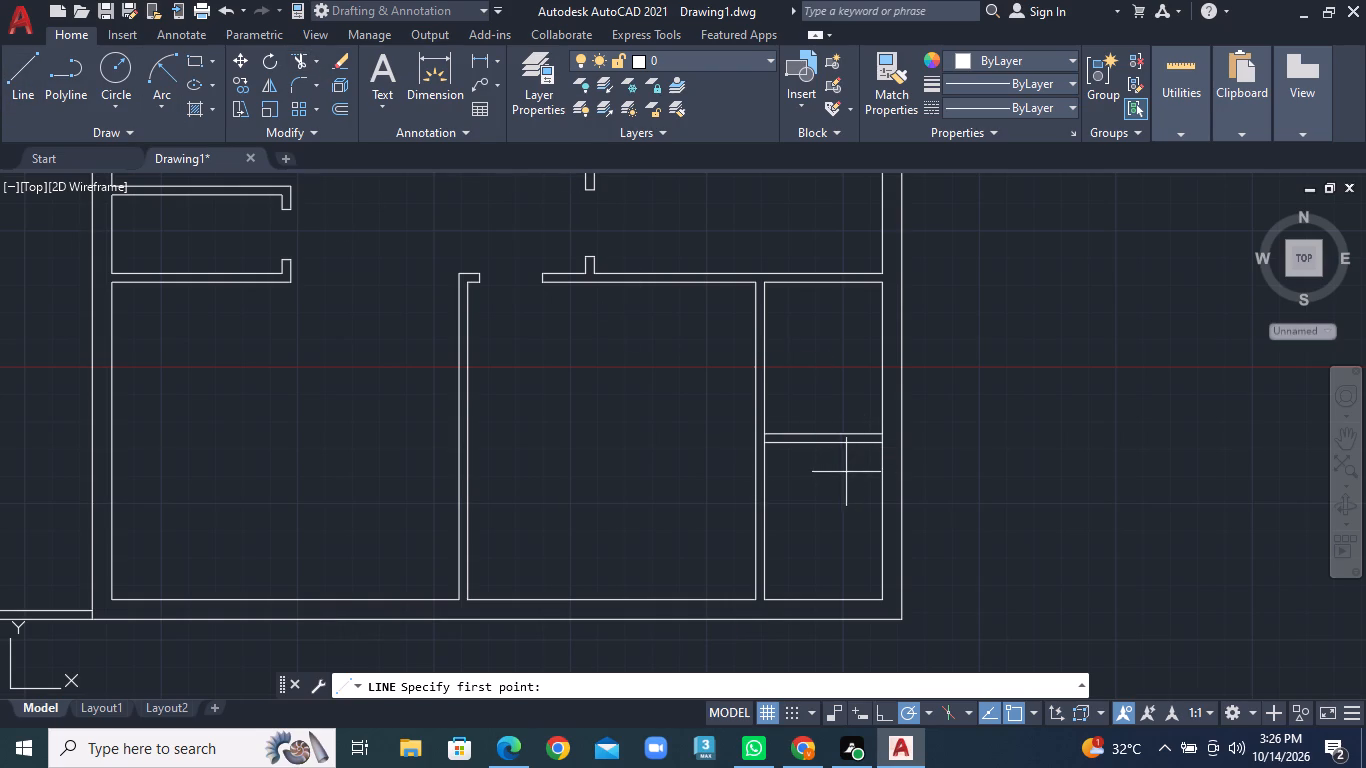
scroll(846, 472, up, 2)
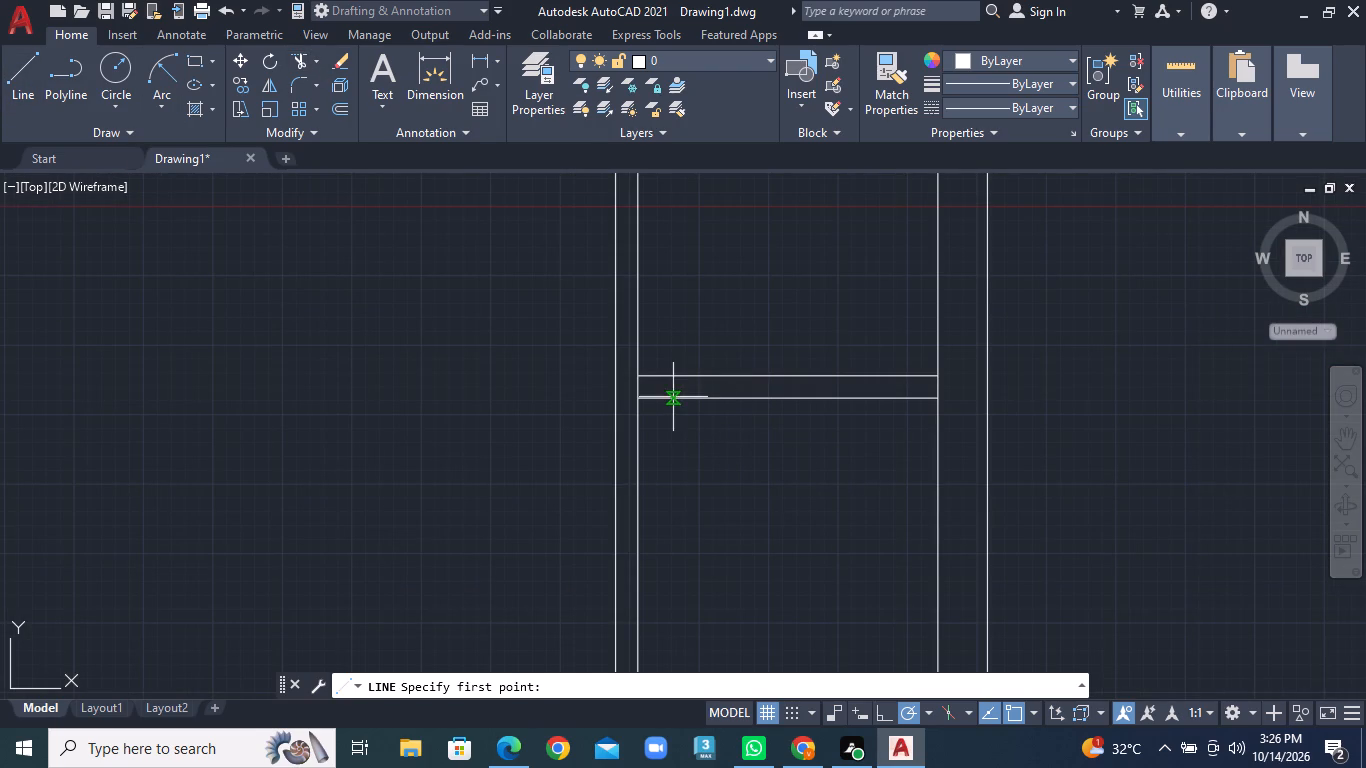
click(673, 397)
click(673, 372)
right_click(673, 372)
click(716, 387)
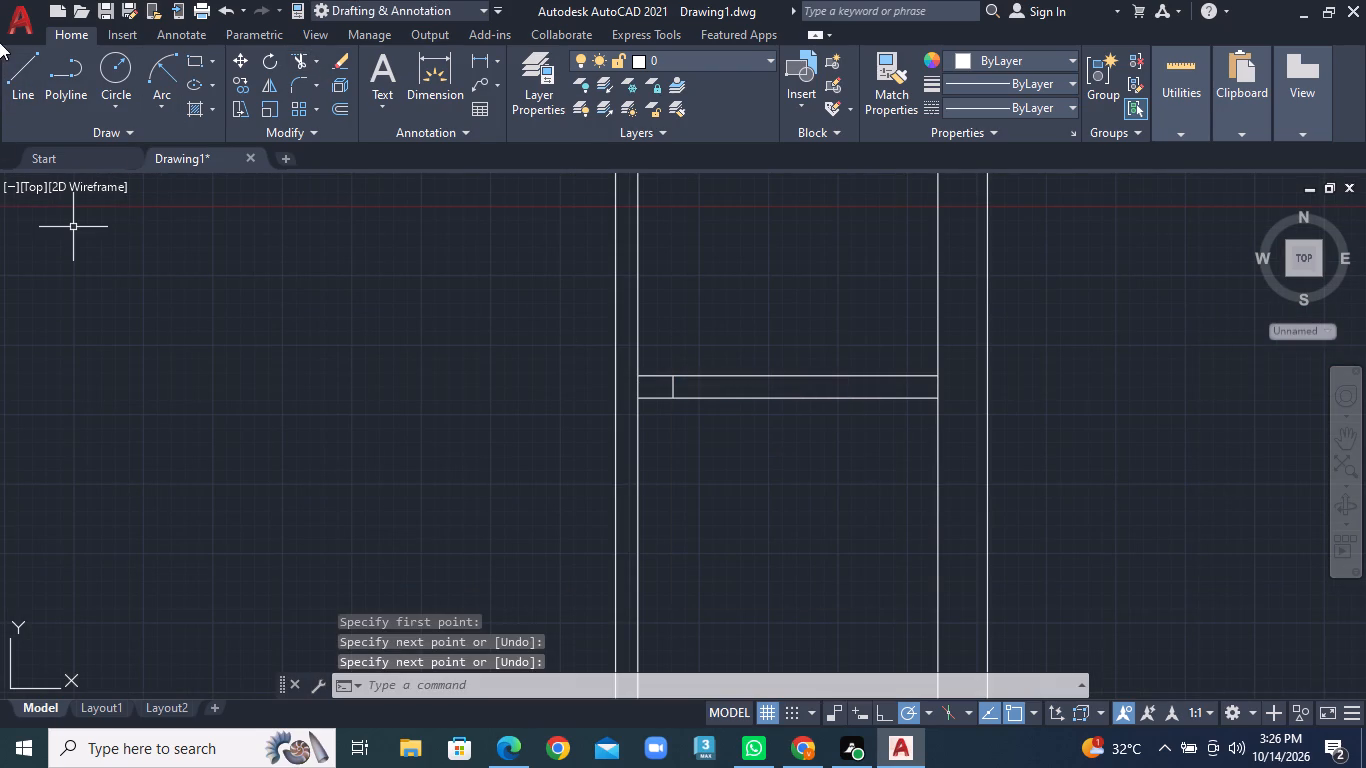
Draw a second short vertical line across the same partition, just right of its middle, marking the opening's other edge.
click(12, 57)
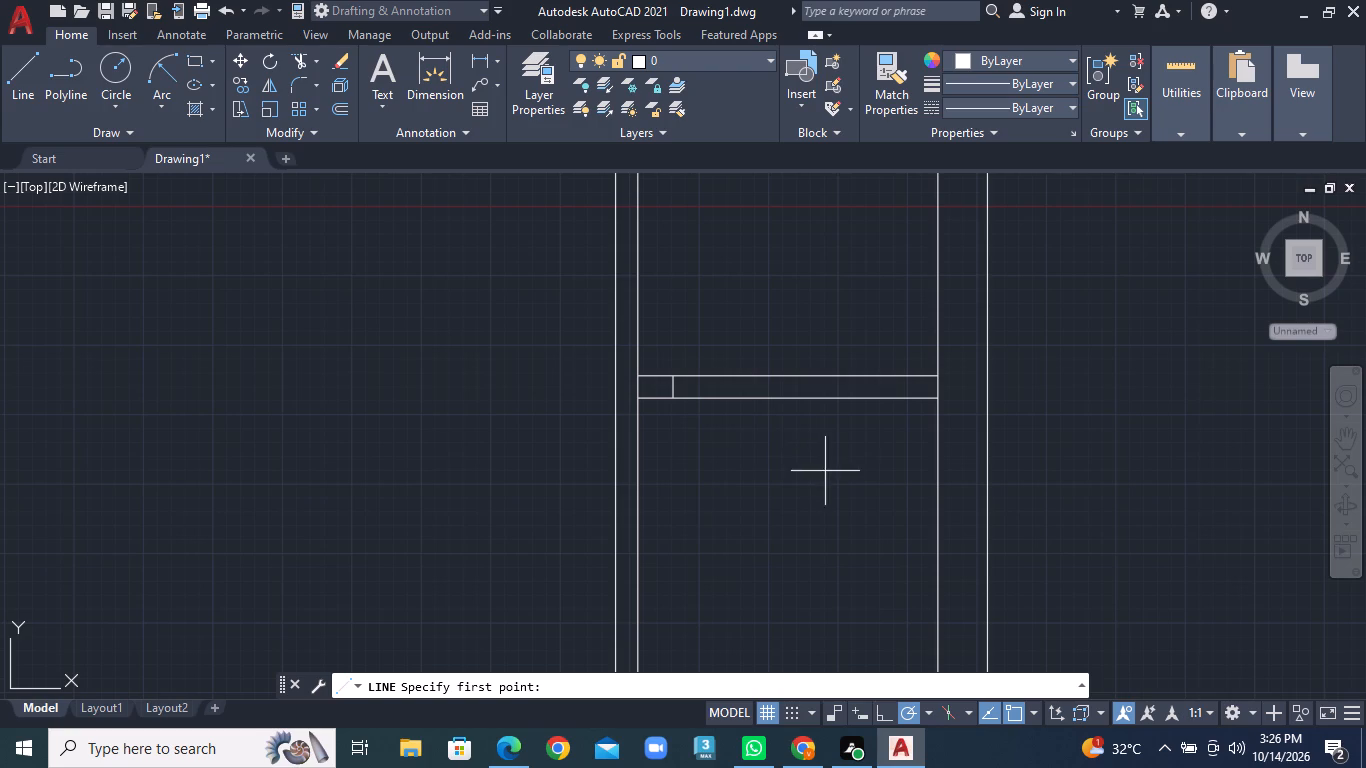
click(805, 396)
click(805, 377)
right_click(805, 377)
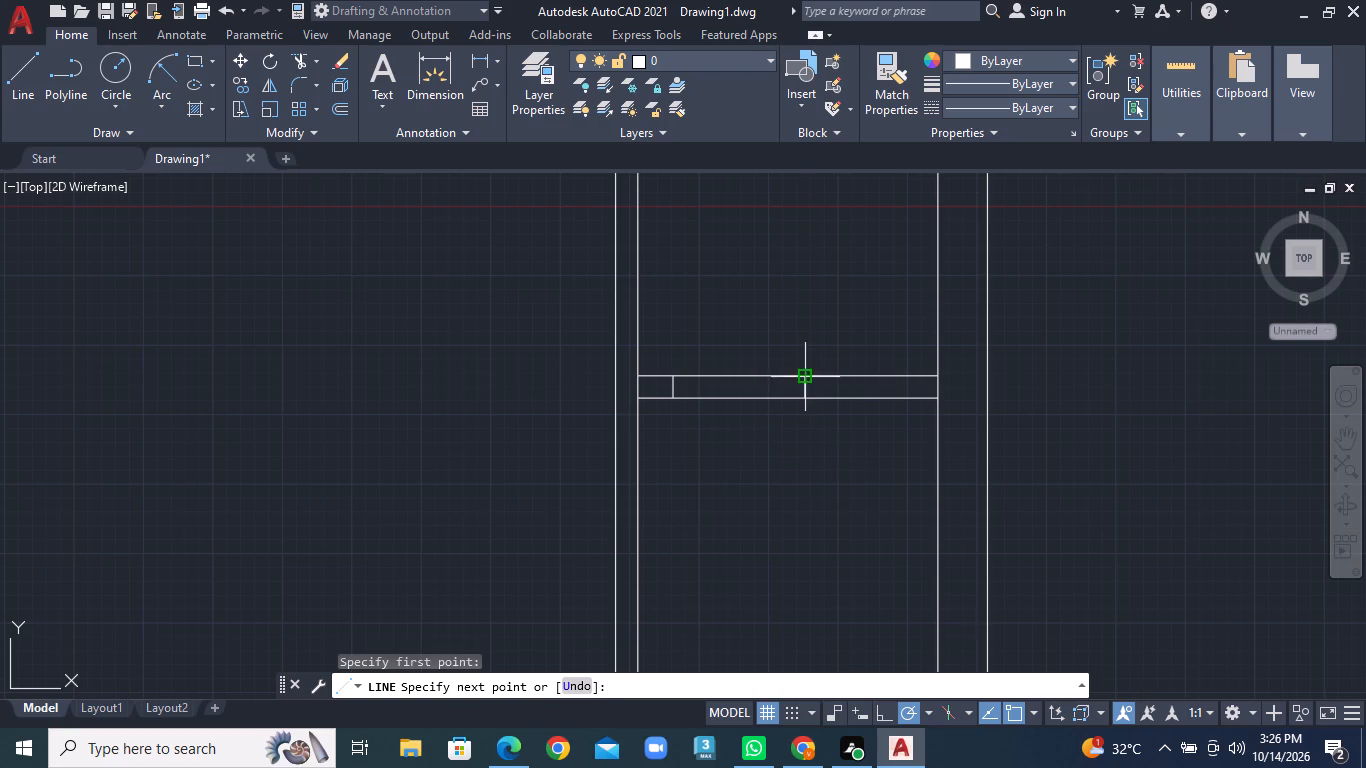
click(831, 386)
Draw a short horizontal line across the wall between the lower middle and narrow rooms, just above the bottom wall.
scroll(840, 417, down, 2)
middle_drag(849, 524, 829, 383)
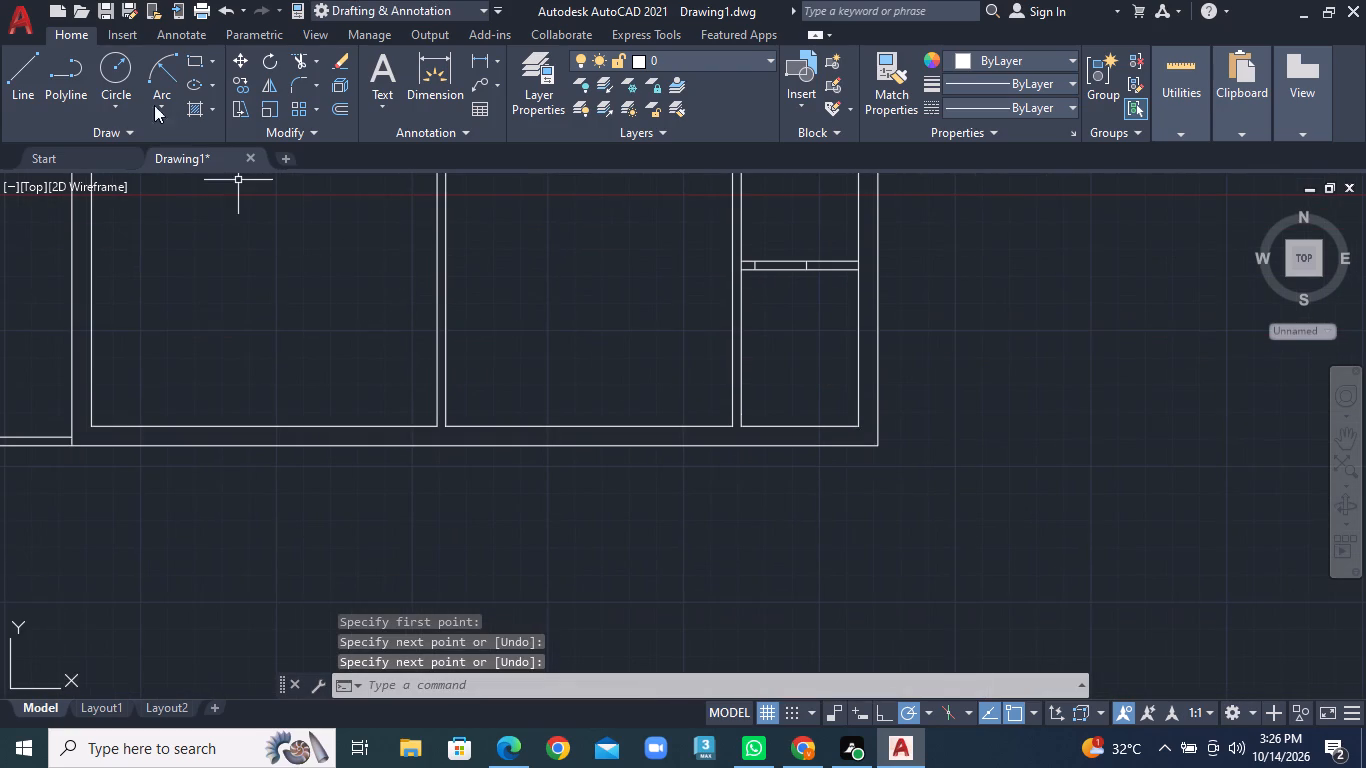
click(26, 79)
scroll(721, 384, up, 2)
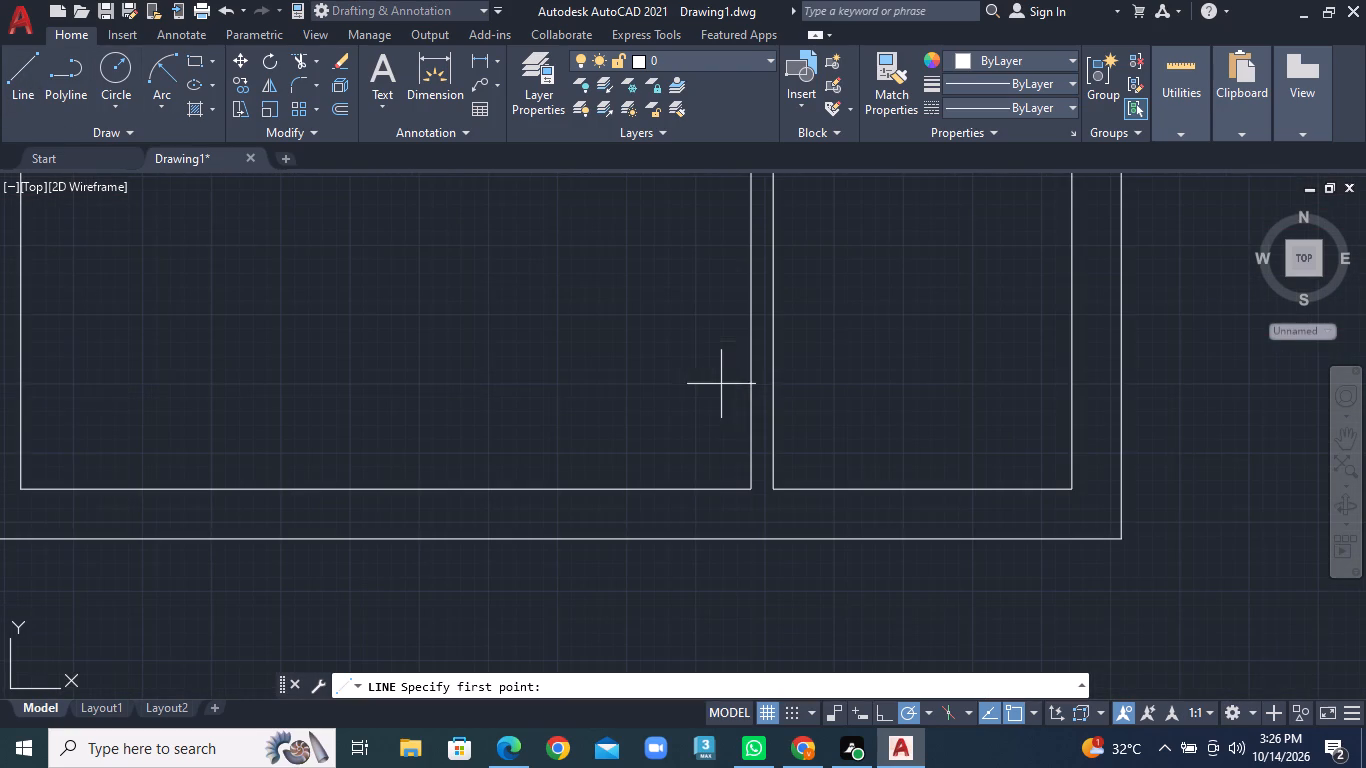
click(748, 446)
click(765, 446)
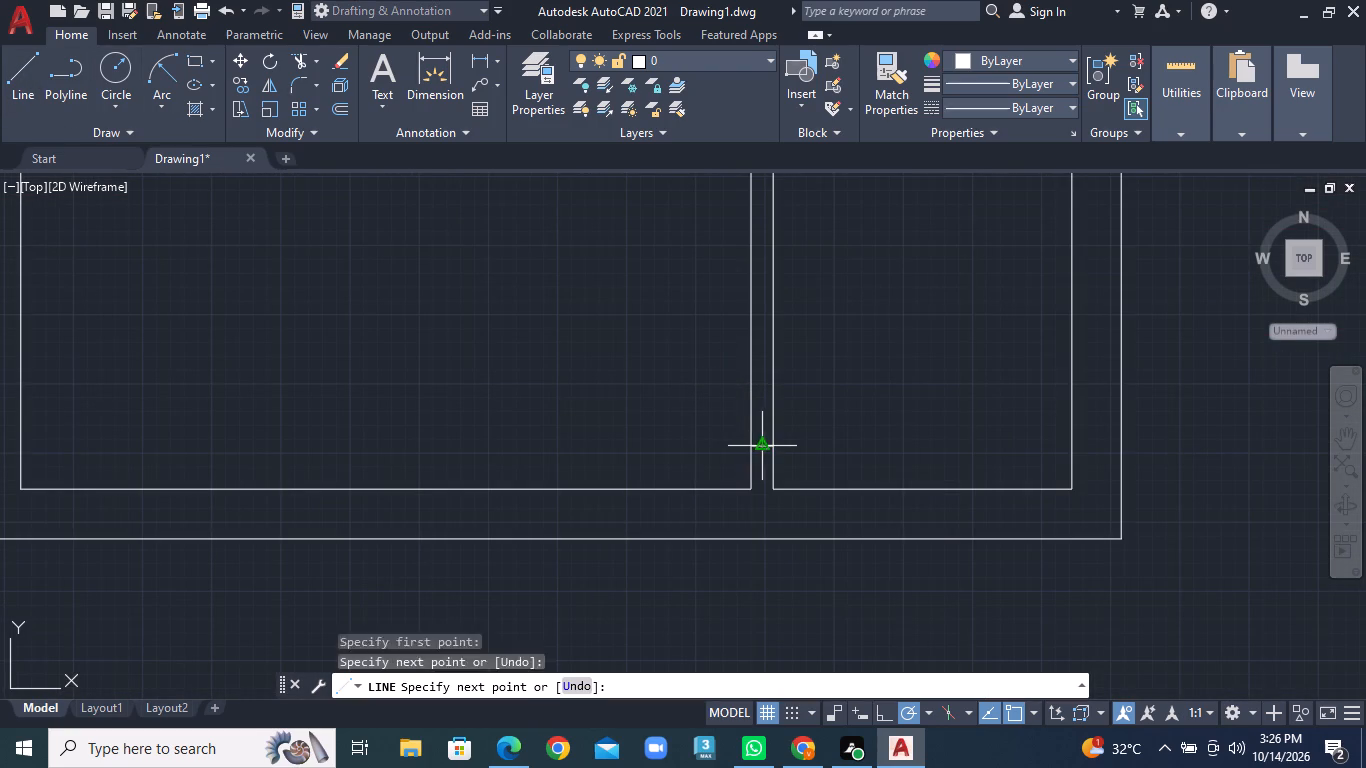
right_click(765, 446)
click(807, 452)
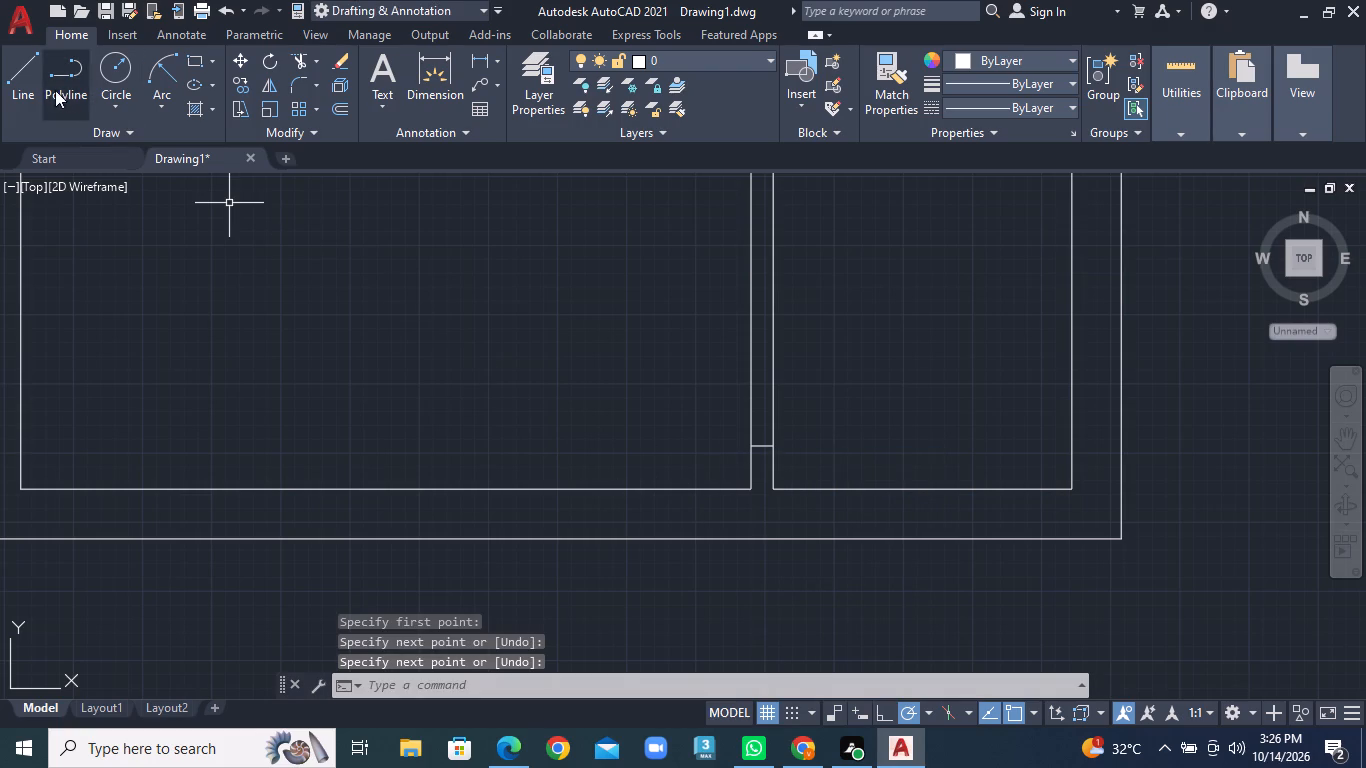
Draw a second short horizontal line across the same wall farther up, marking the opening's other edge.
click(37, 85)
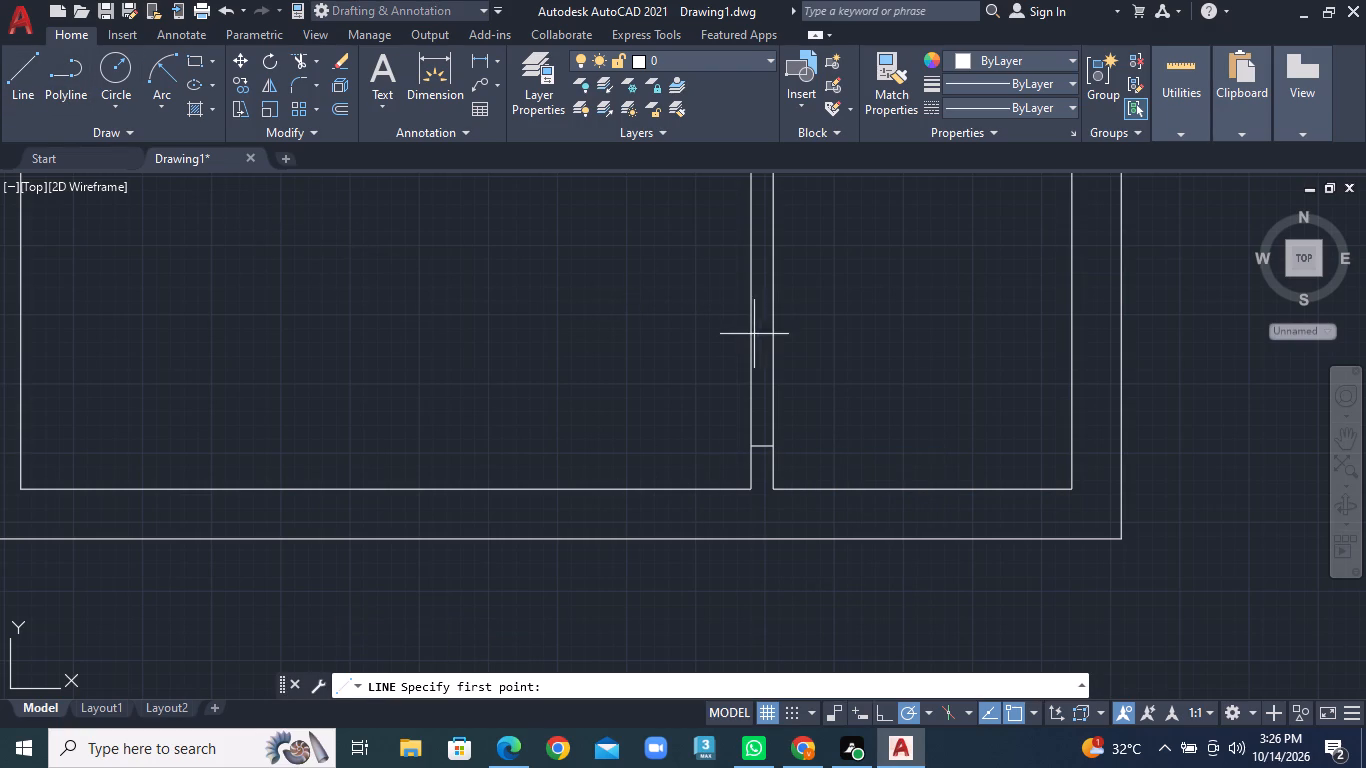
click(753, 333)
click(778, 333)
right_click(778, 333)
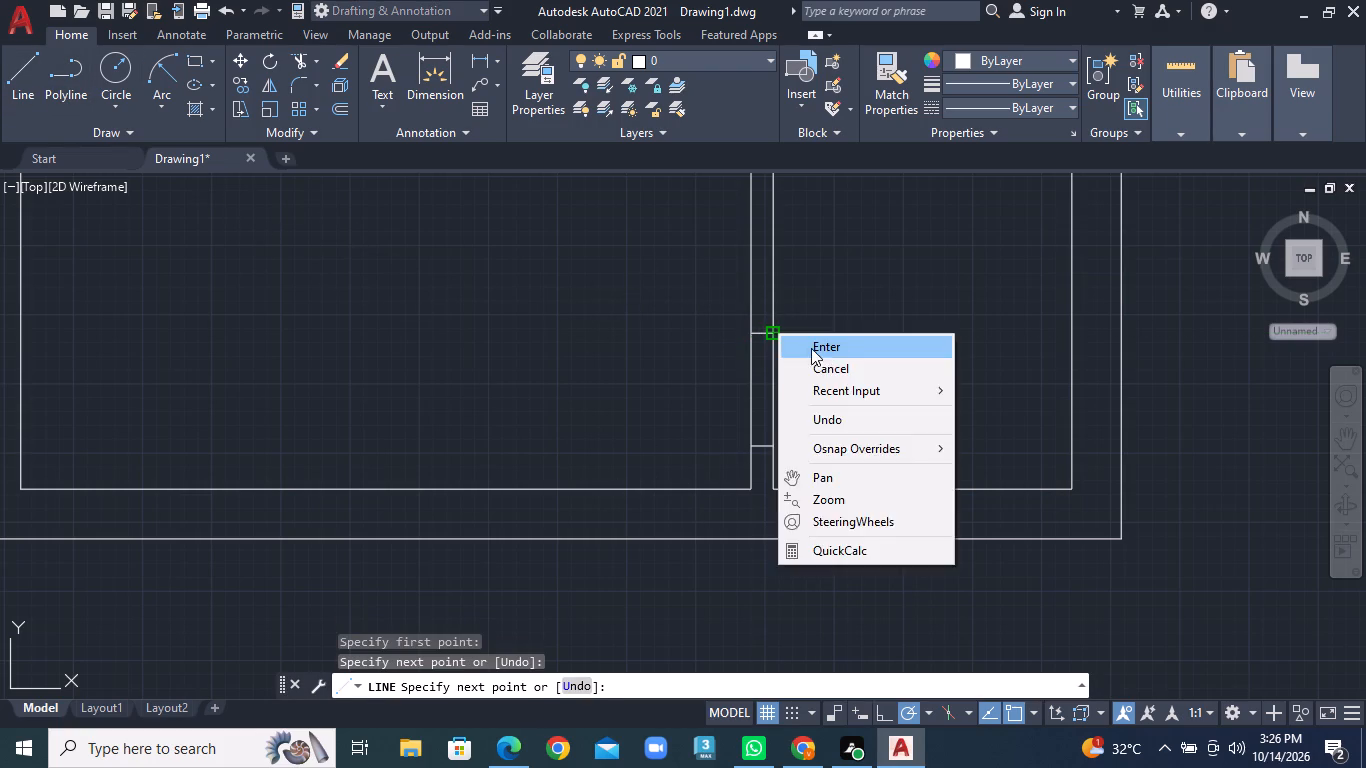
click(825, 352)
Trim the wall lines between each pair of marks, cutting openings in the new partition and the narrow room's left wall.
scroll(838, 356, down, 1)
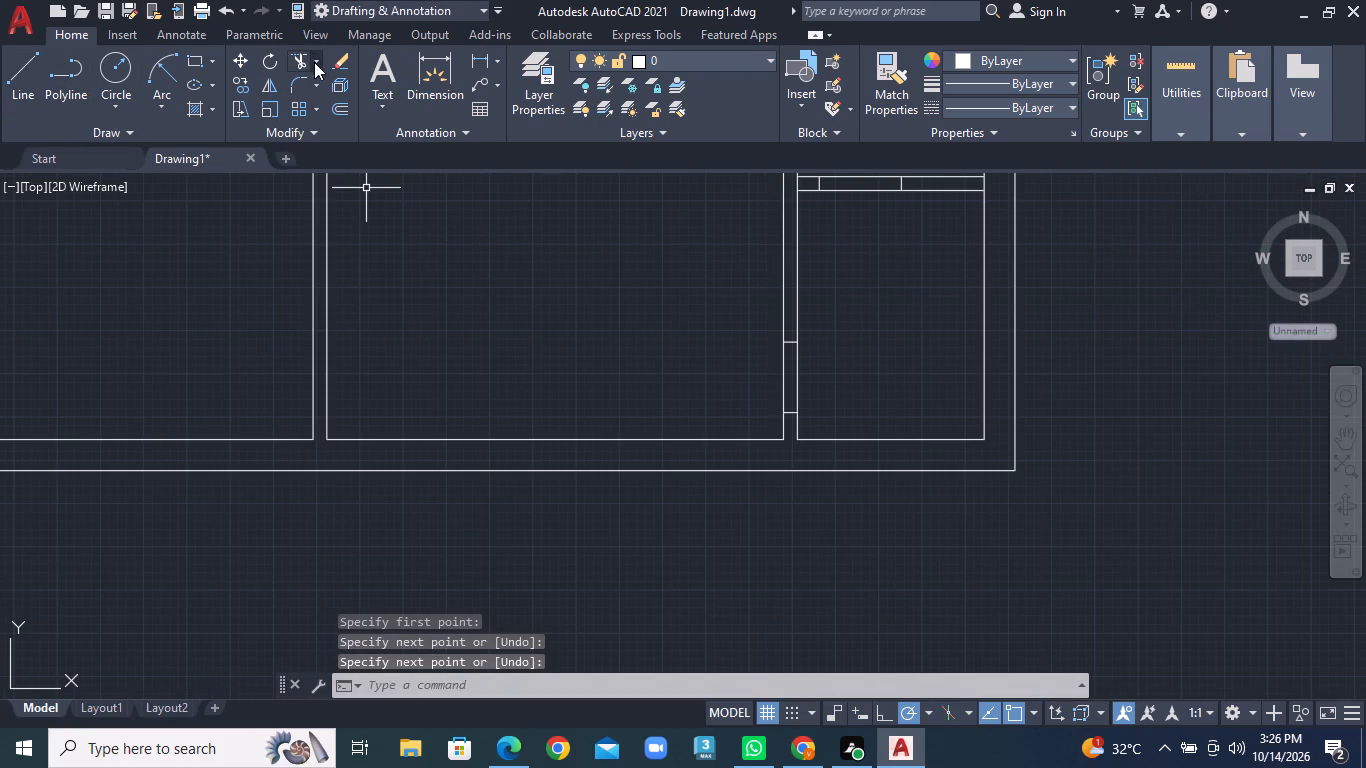
double_click(320, 60)
click(318, 58)
click(327, 88)
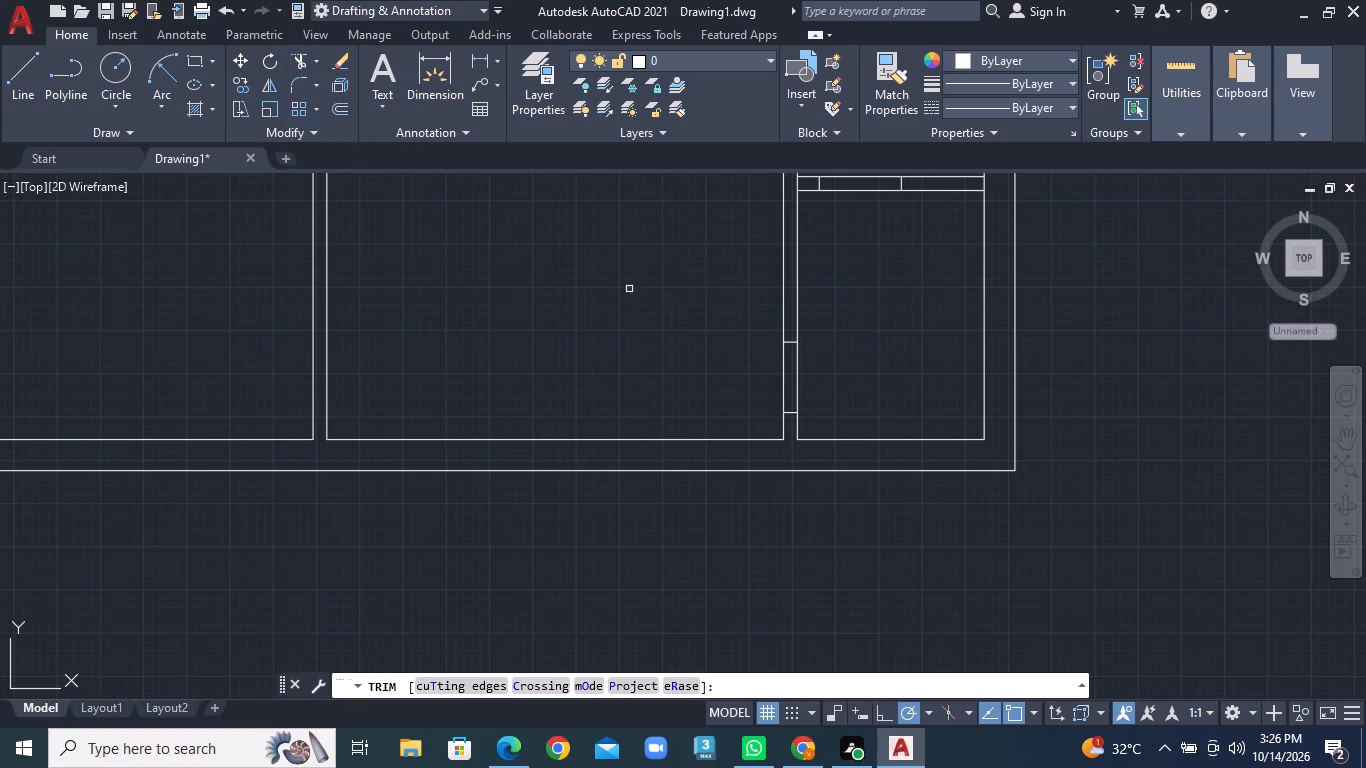
double_click(858, 201)
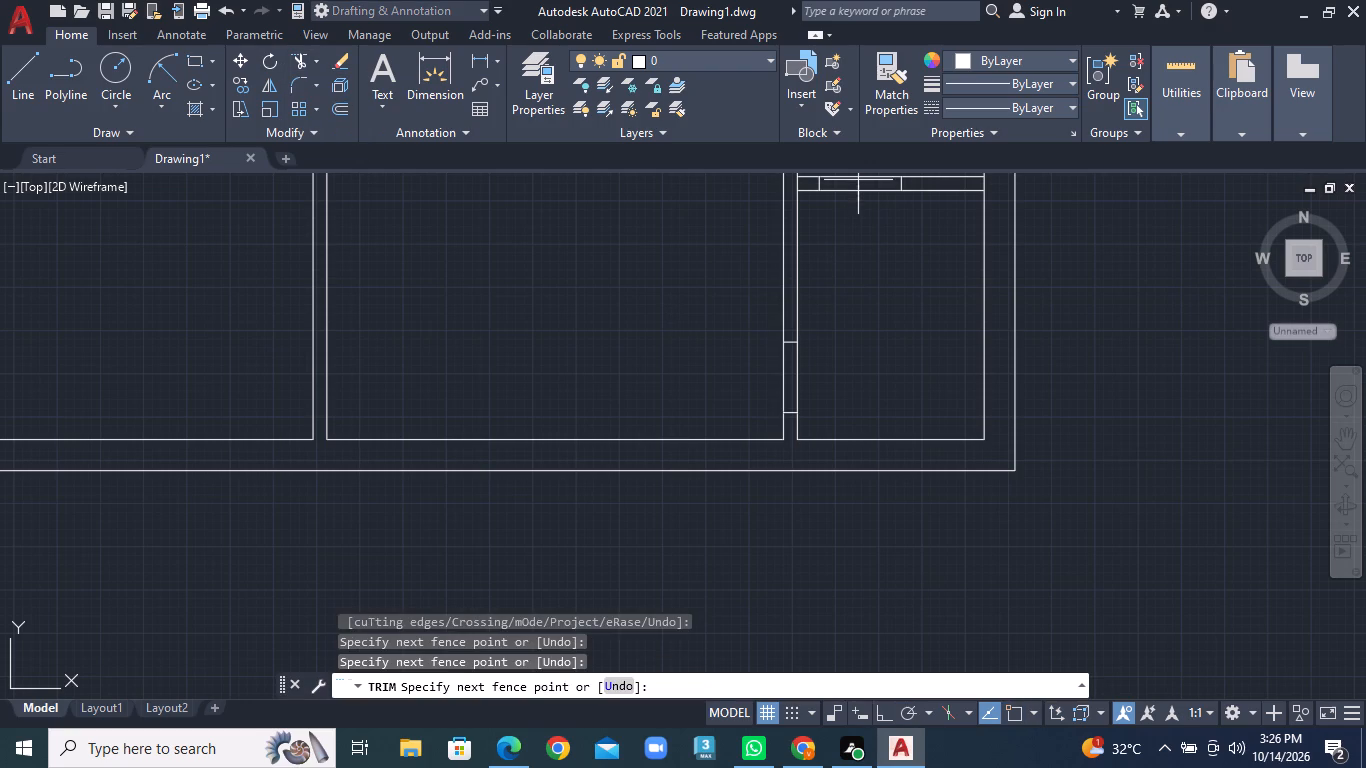
click(859, 174)
click(773, 376)
click(823, 376)
Trim the side wall line segments crossing both ends of the new partition so its junctions with the walls are open.
scroll(823, 376, down, 2)
middle_drag(825, 373, 807, 498)
scroll(802, 351, up, 2)
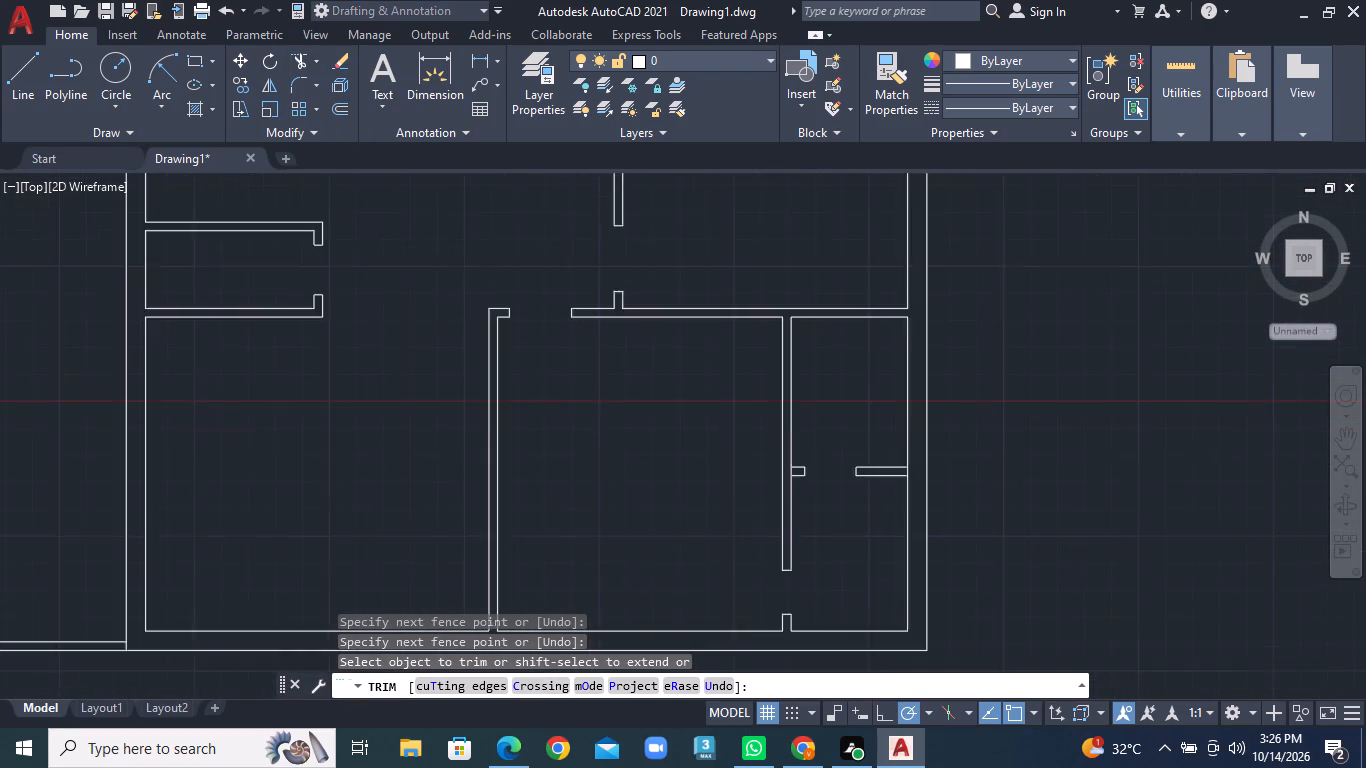
scroll(797, 389, up, 2)
middle_drag(795, 564, 765, 371)
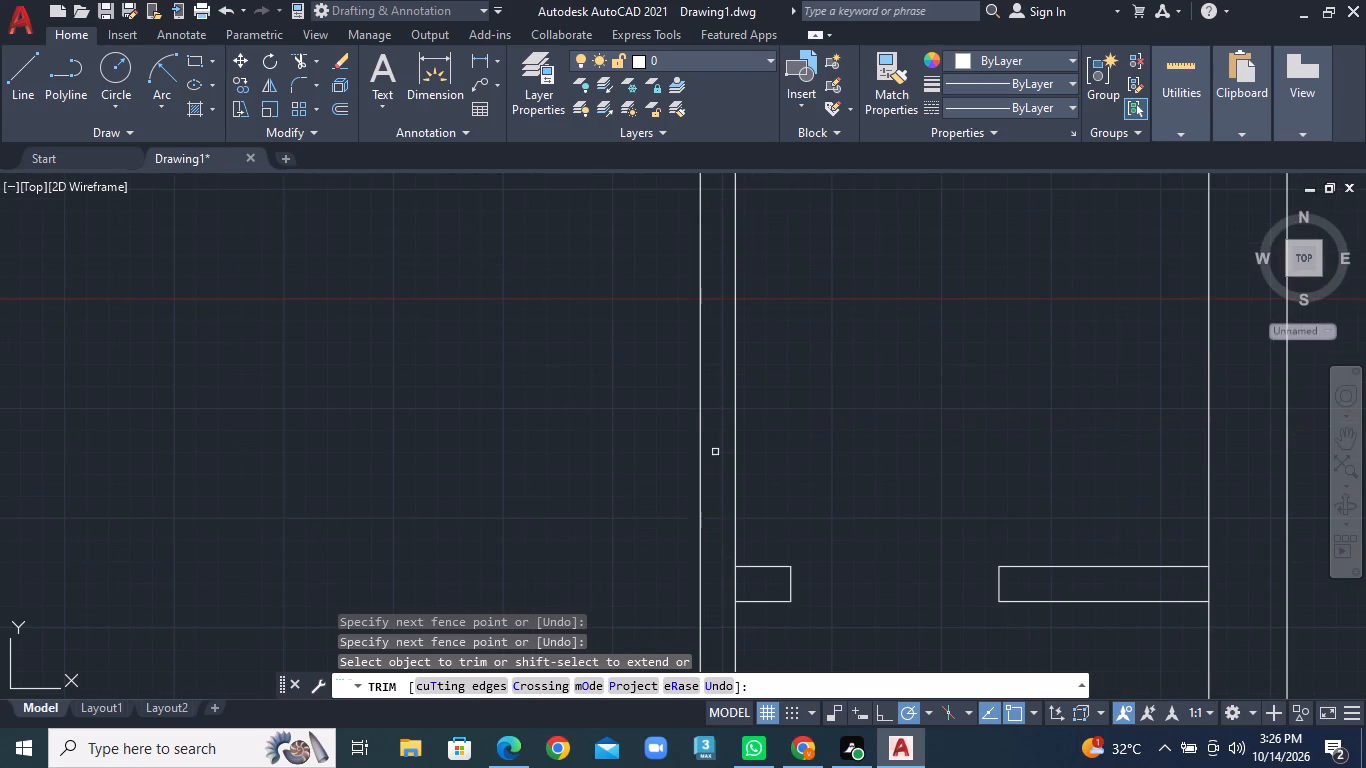
click(716, 575)
click(758, 582)
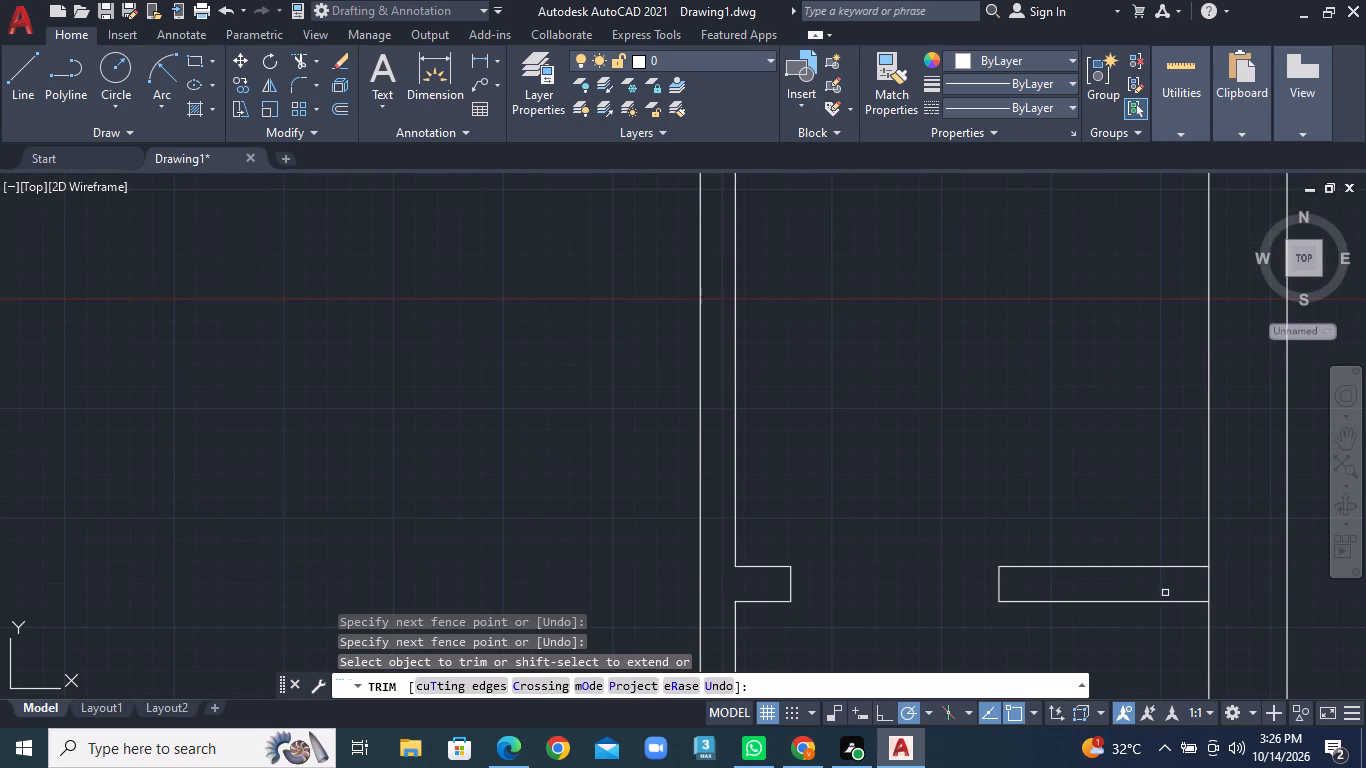
click(1199, 588)
click(1214, 587)
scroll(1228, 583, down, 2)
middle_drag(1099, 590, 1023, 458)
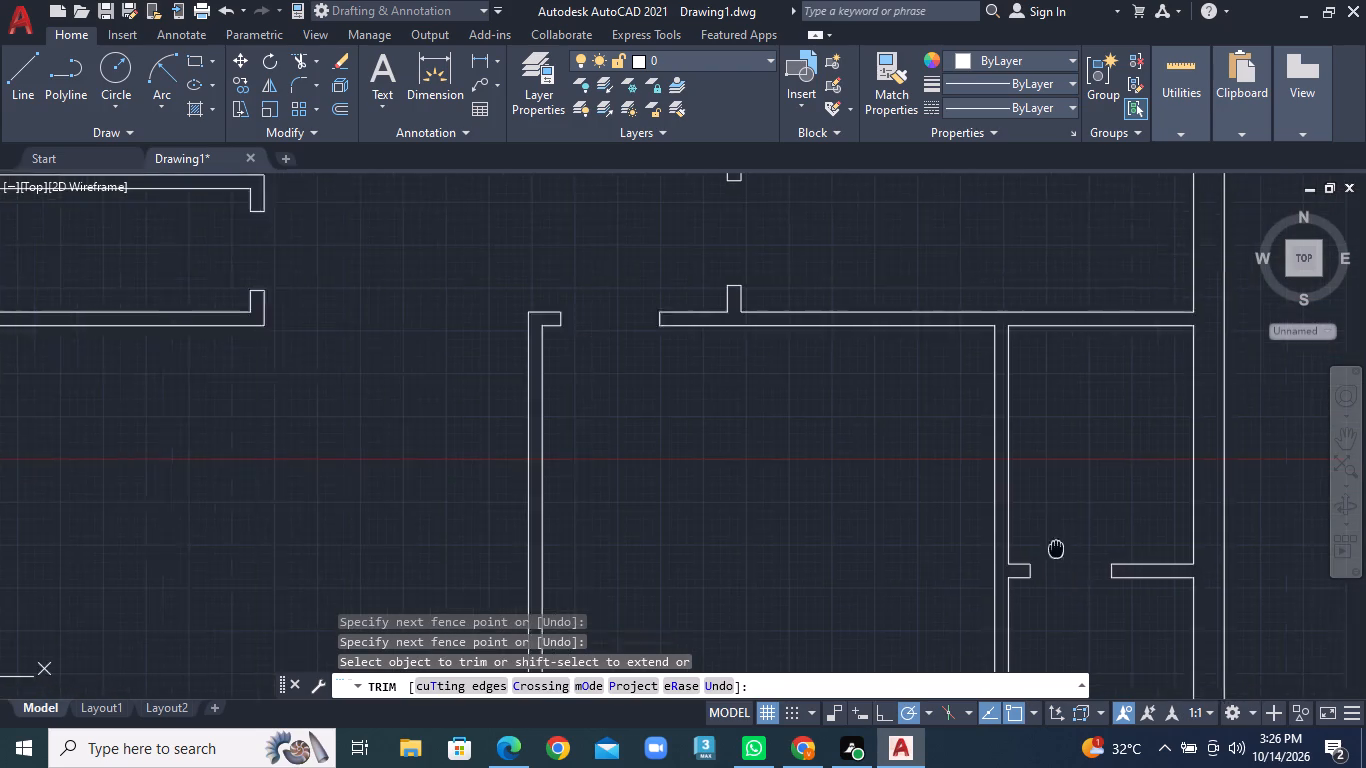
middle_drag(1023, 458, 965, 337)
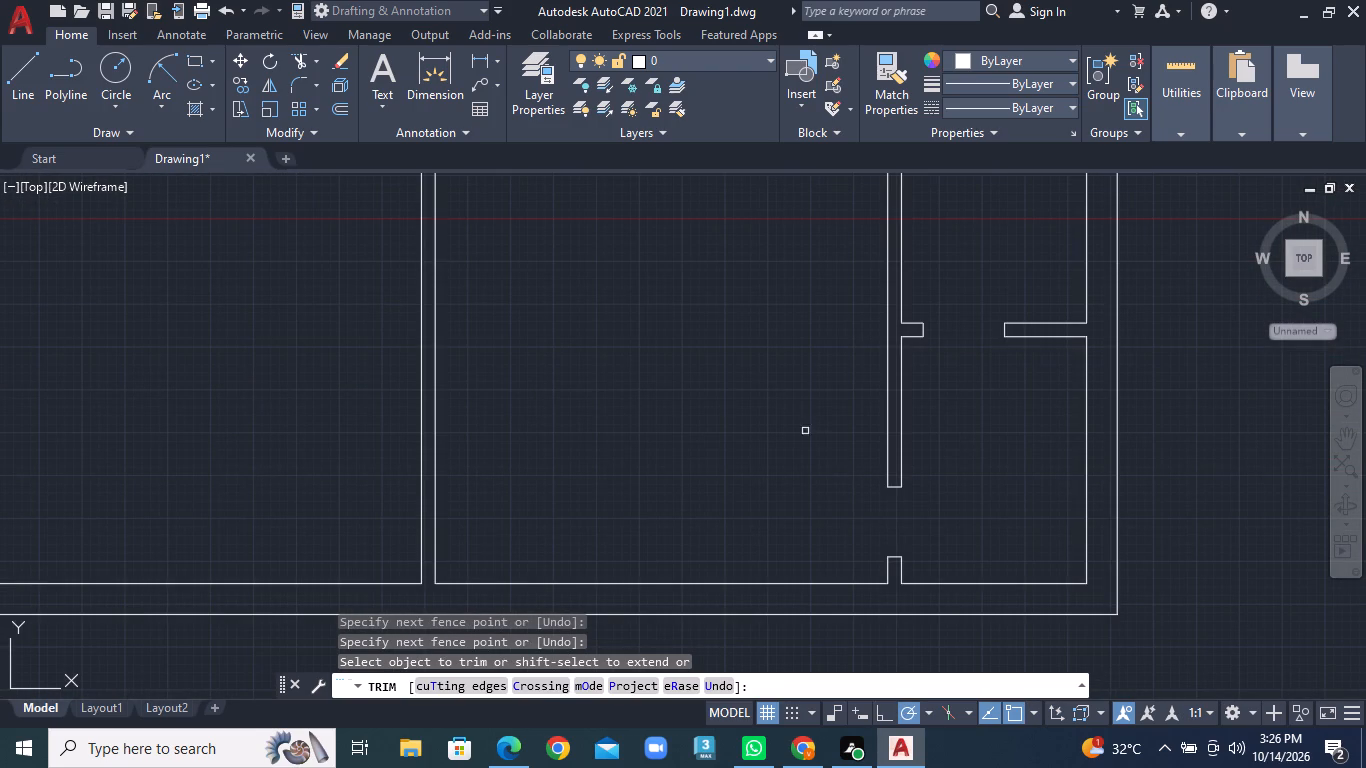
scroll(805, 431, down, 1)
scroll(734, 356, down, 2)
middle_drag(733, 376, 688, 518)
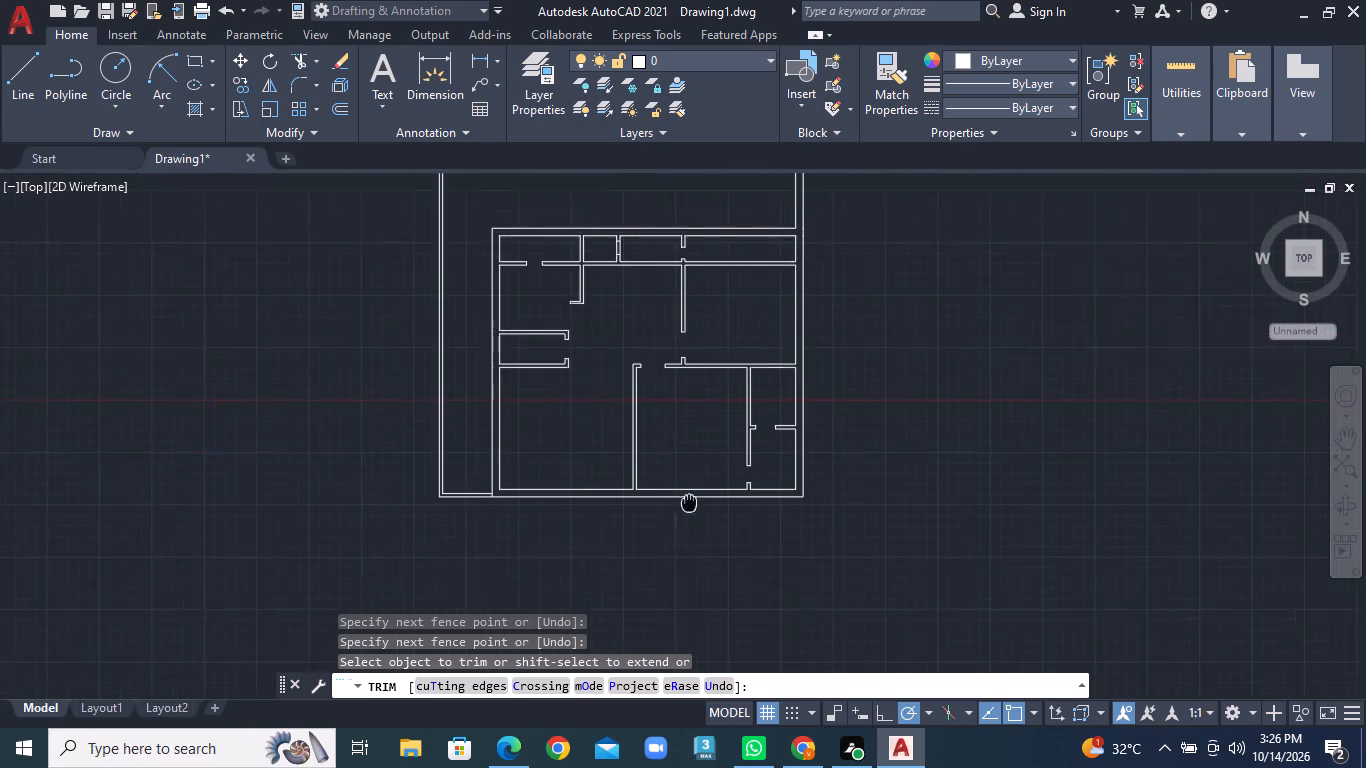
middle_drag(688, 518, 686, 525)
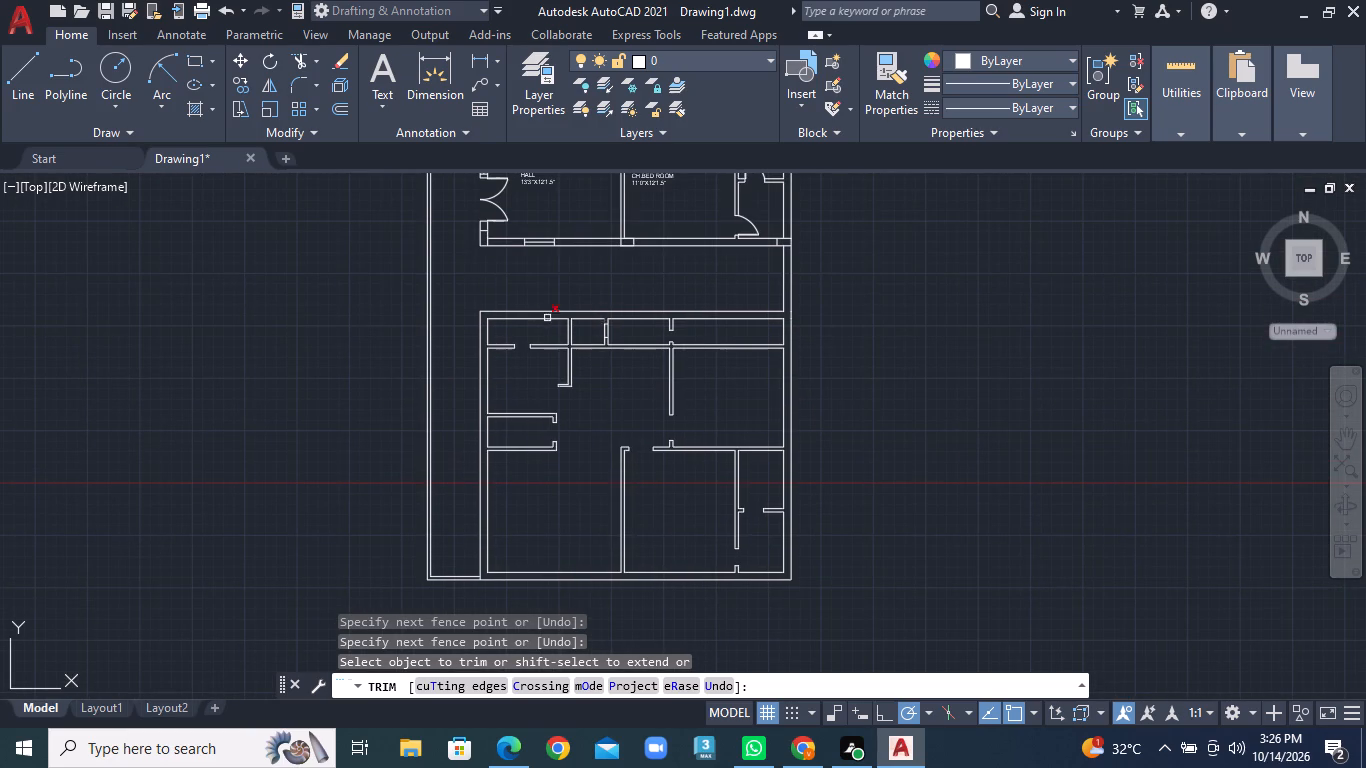
Draw two short vertical lines across the lower unit's top outer wall, marking a window's ends above the narrow top-right room.
click(29, 68)
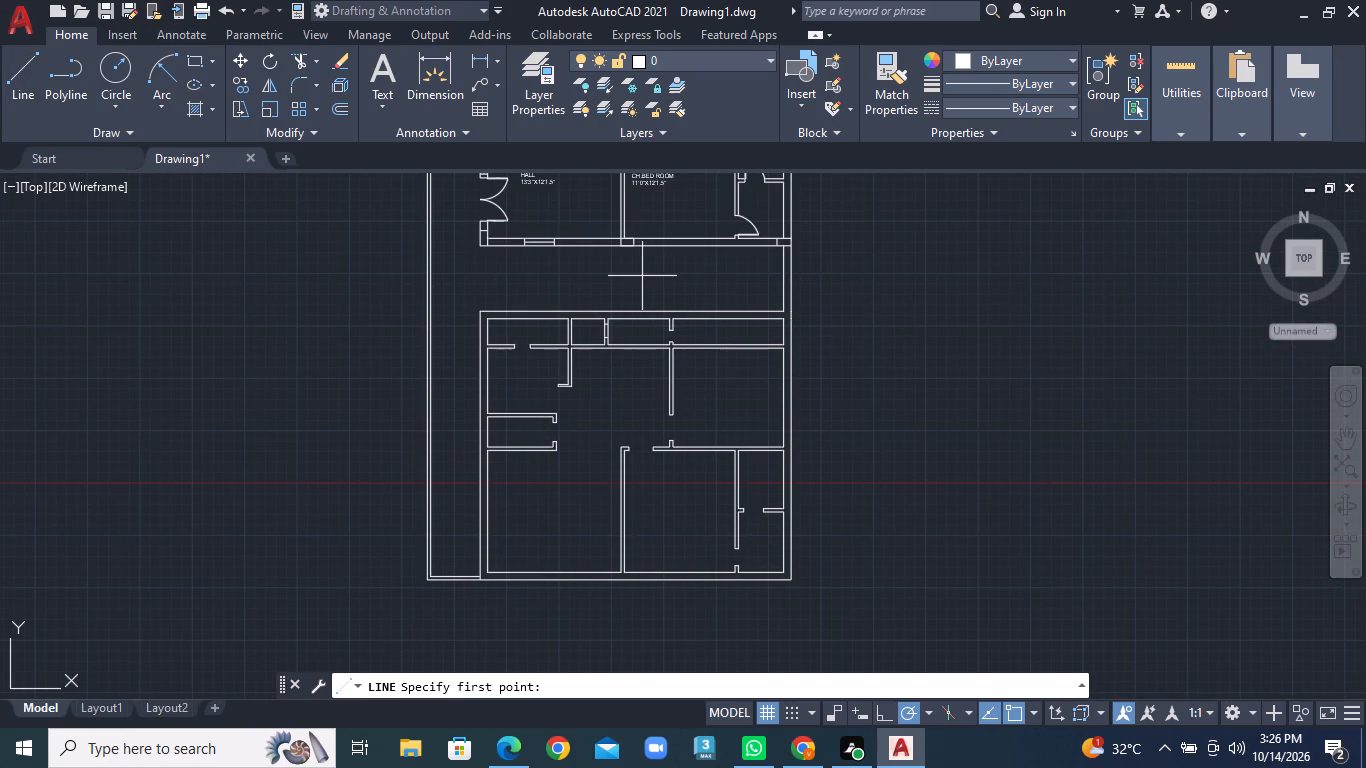
scroll(695, 297, up, 3)
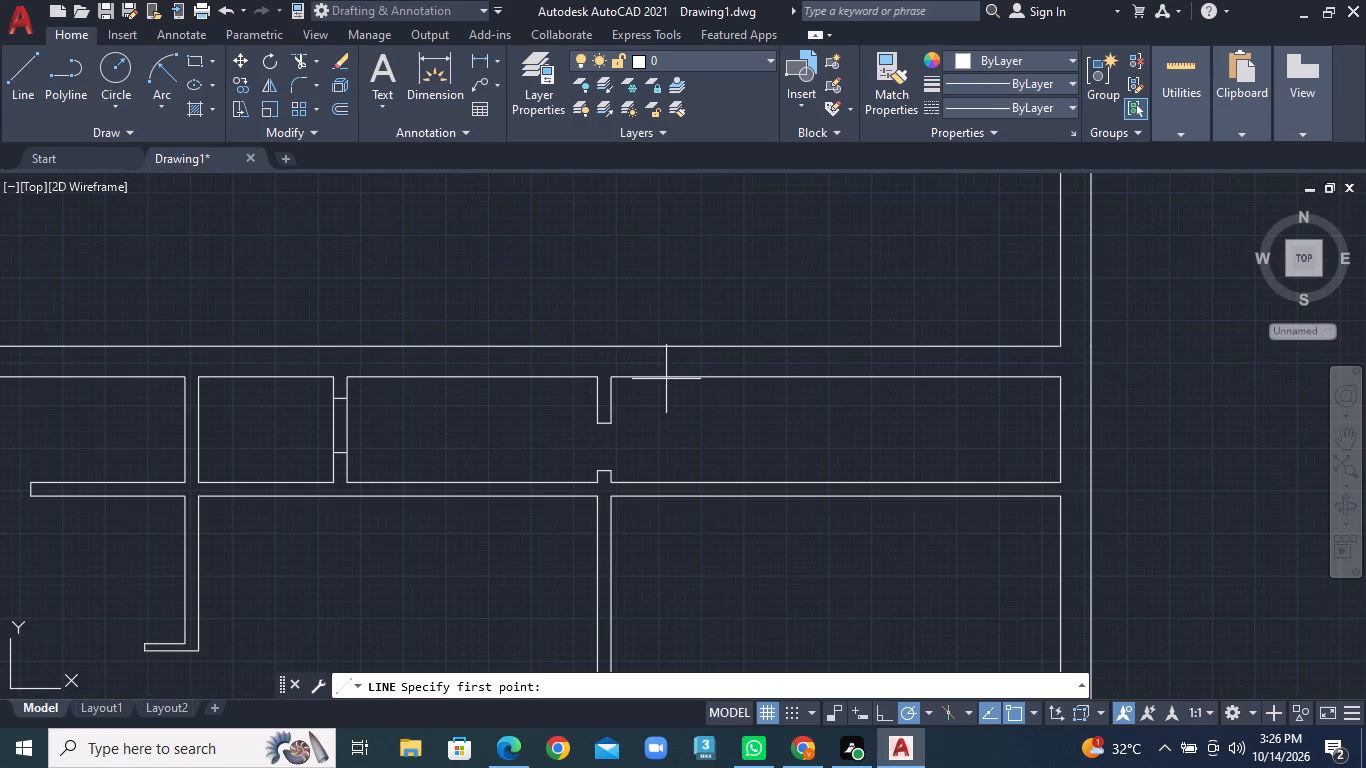
click(647, 378)
click(652, 347)
right_click(652, 347)
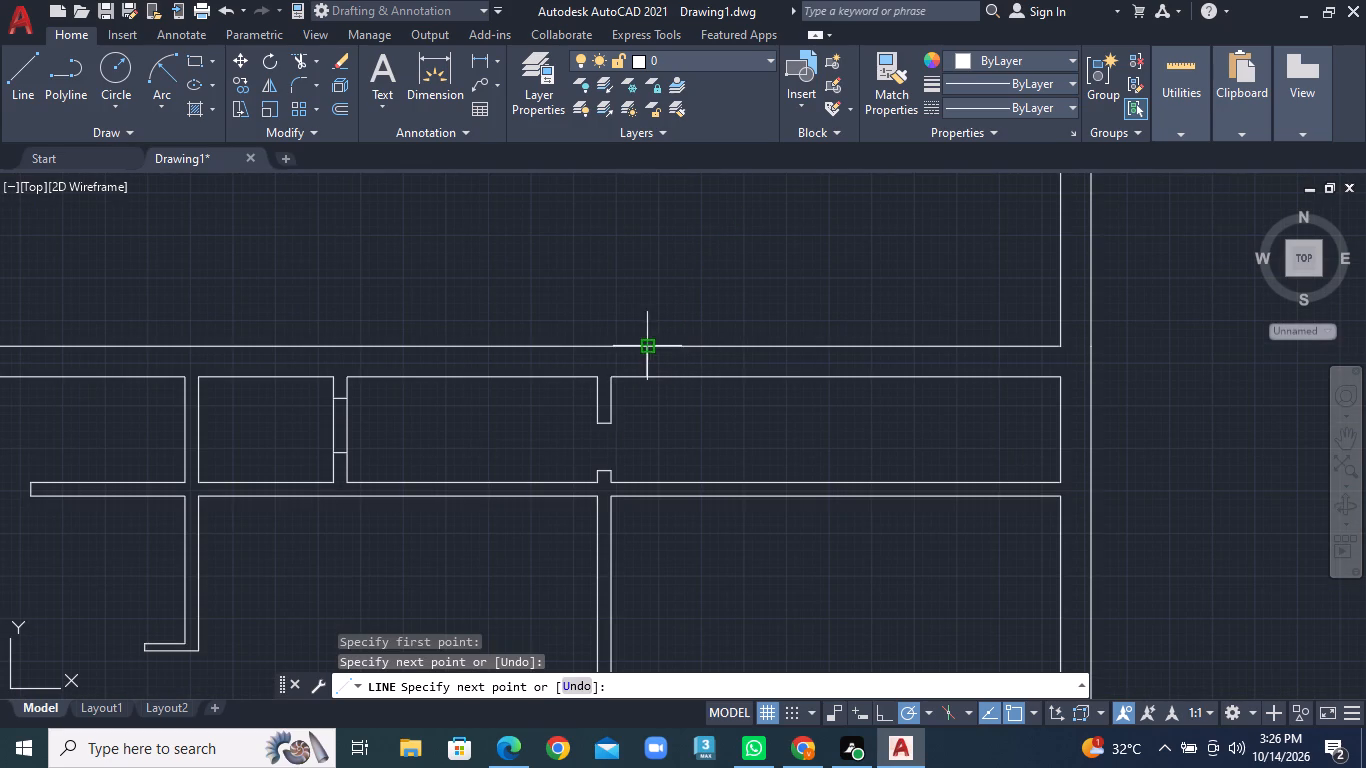
click(680, 355)
click(33, 67)
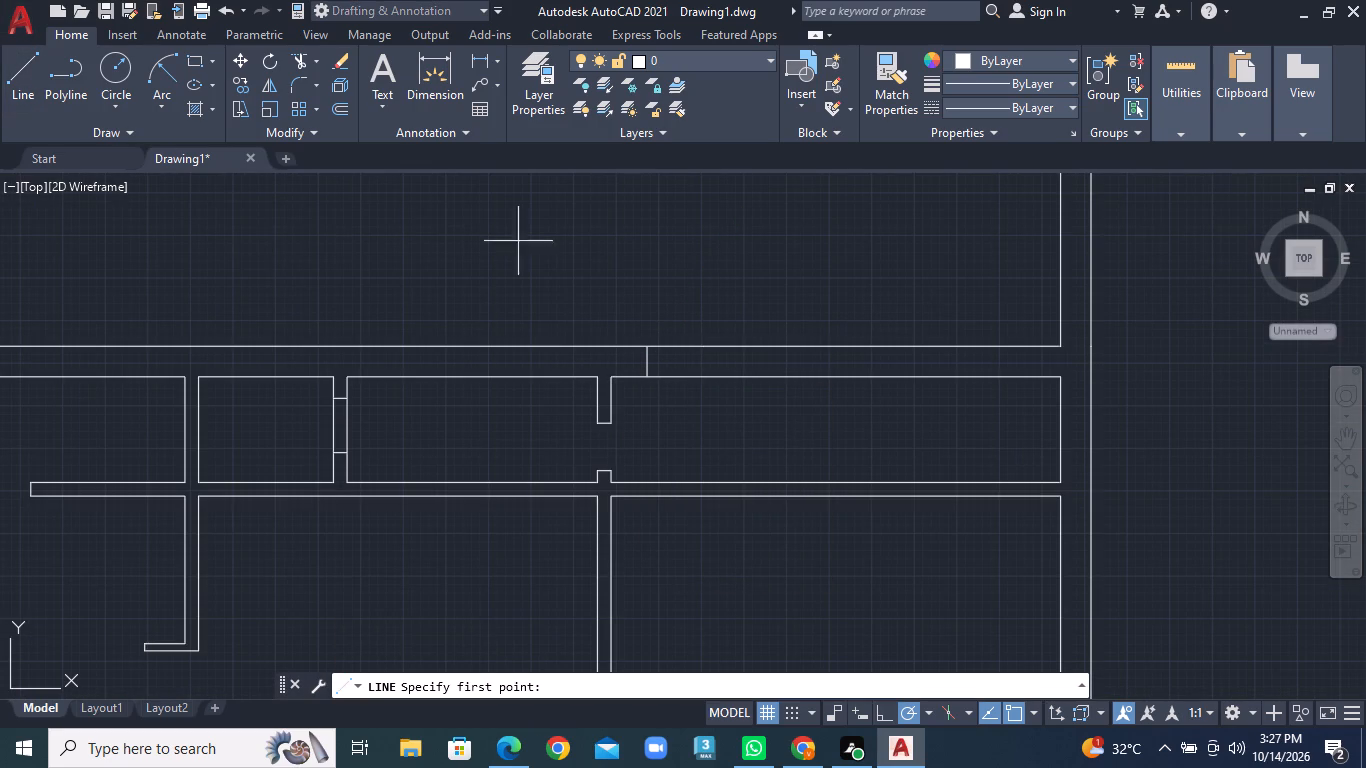
click(788, 381)
click(794, 342)
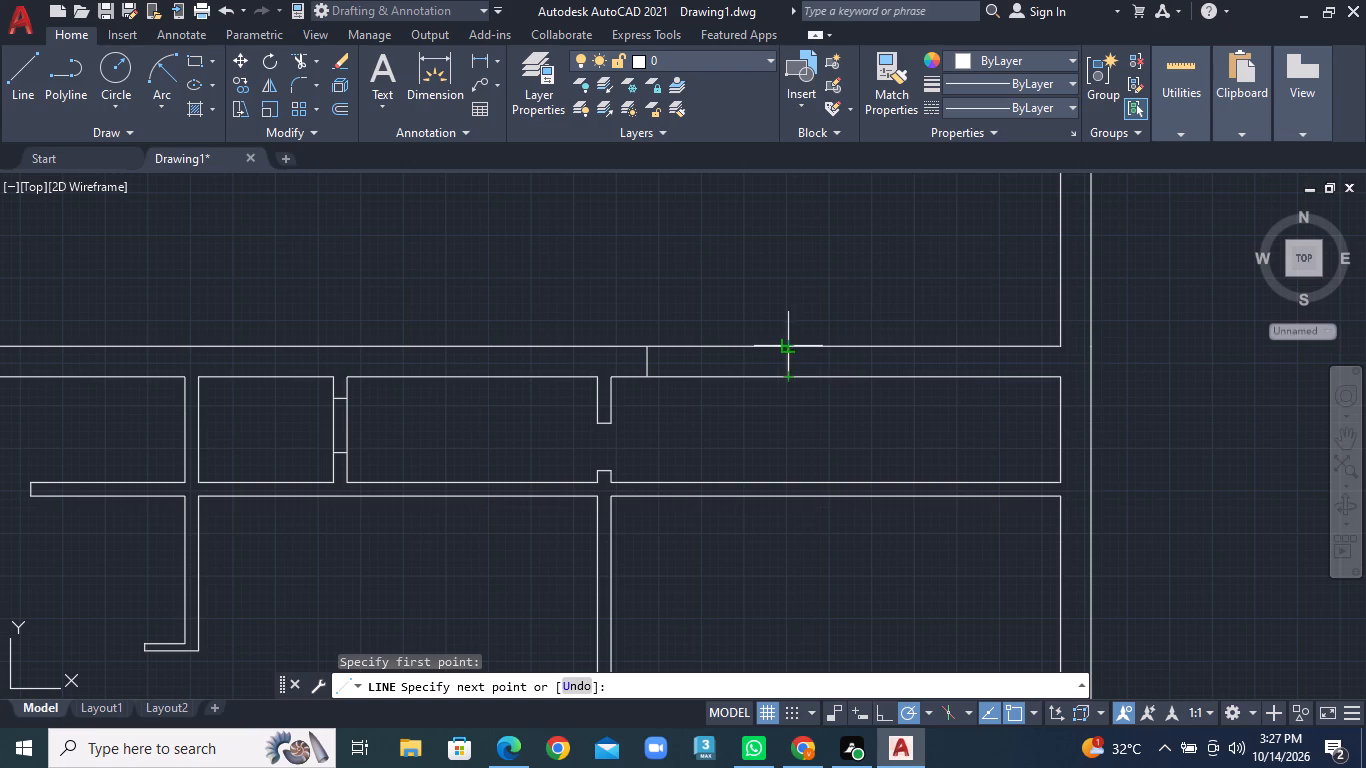
right_click(794, 342)
click(826, 351)
Draw a horizontal line along the middle of the wall between the two window marks, forming the window's centre line.
click(2, 81)
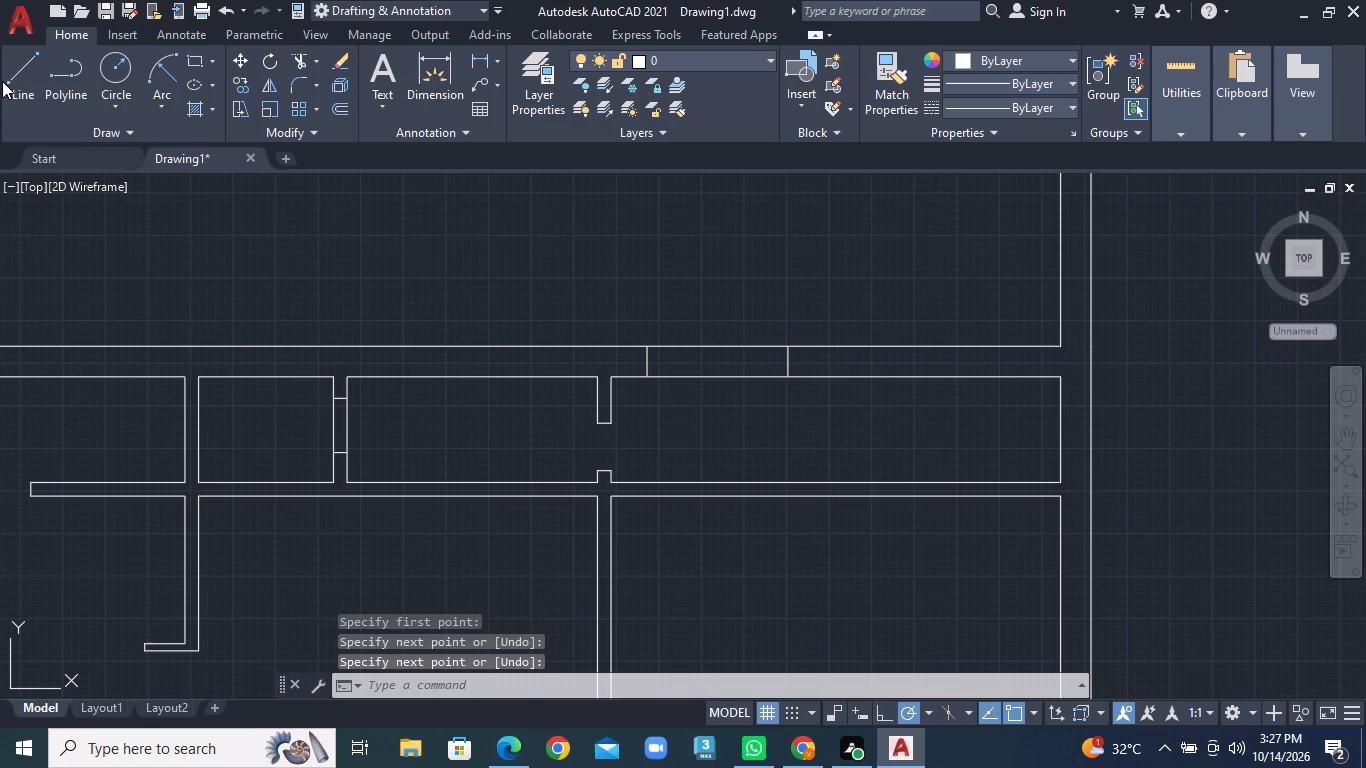
click(13, 85)
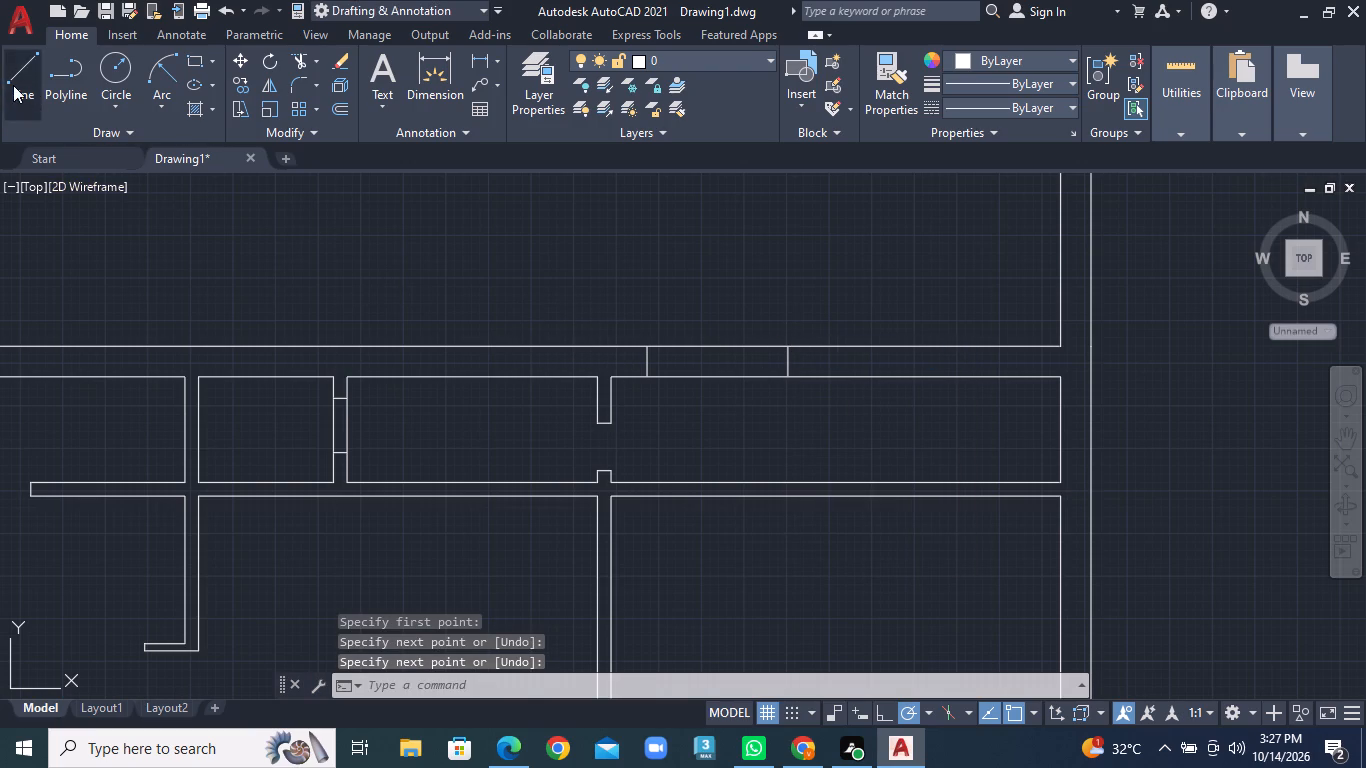
click(651, 365)
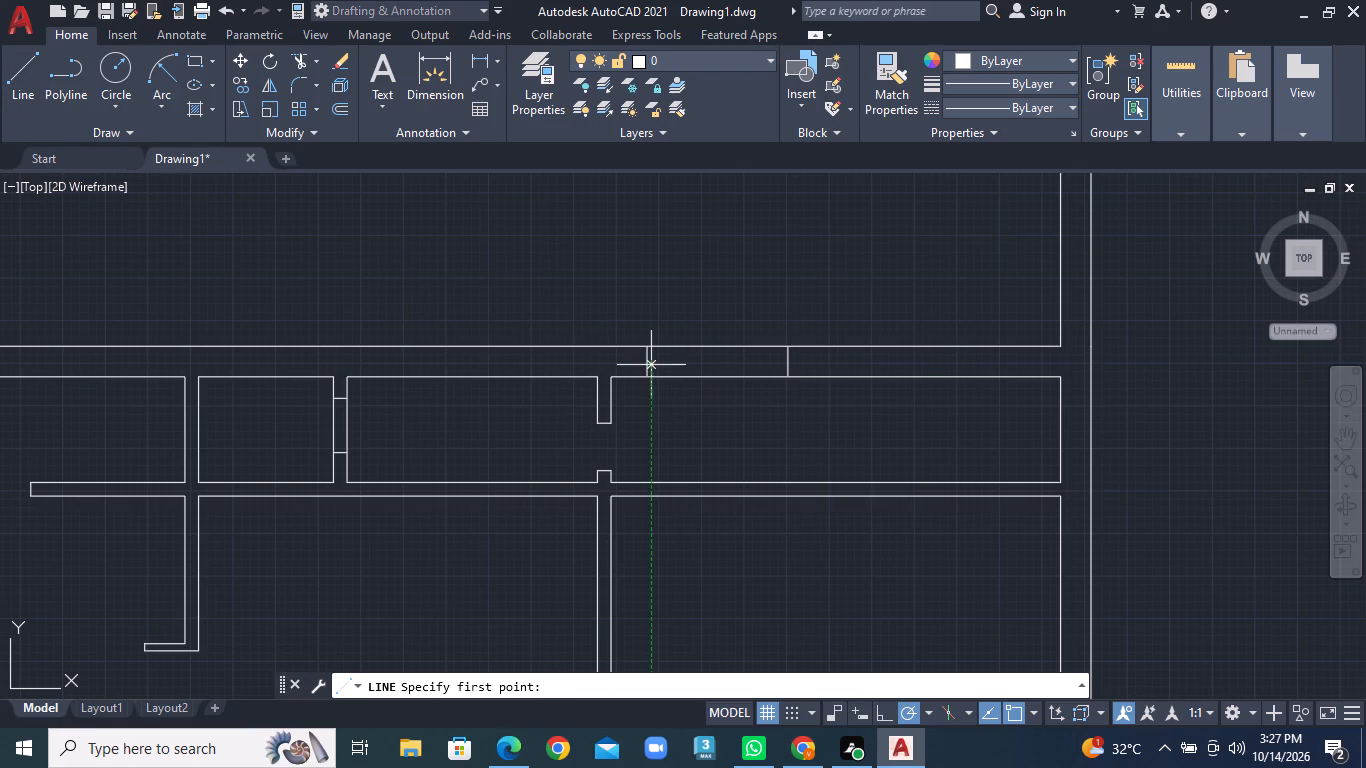
click(788, 362)
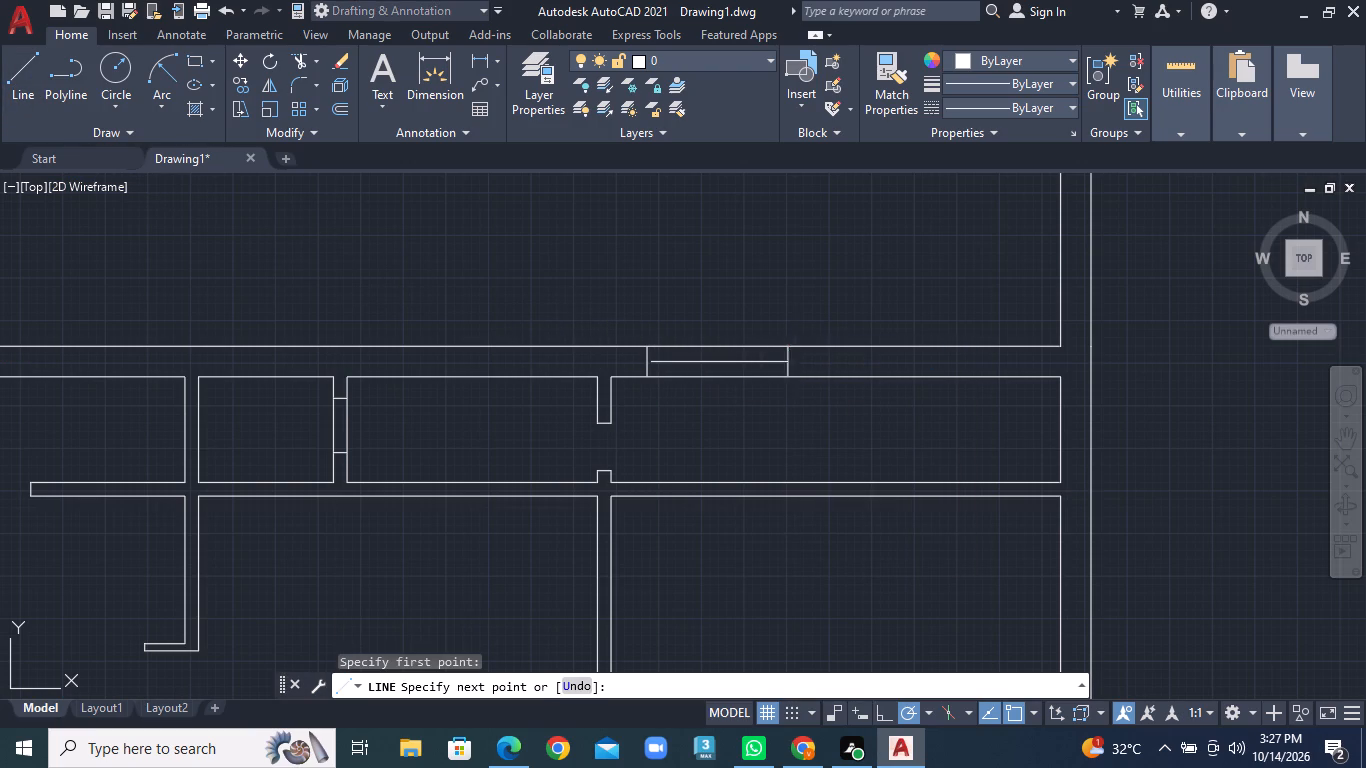
right_click(788, 362)
click(827, 372)
Draw two short horizontal lines across the right outer wall, marking a window's ends near the bottom of the middle-right room.
scroll(836, 405, down, 2)
middle_drag(852, 510, 823, 431)
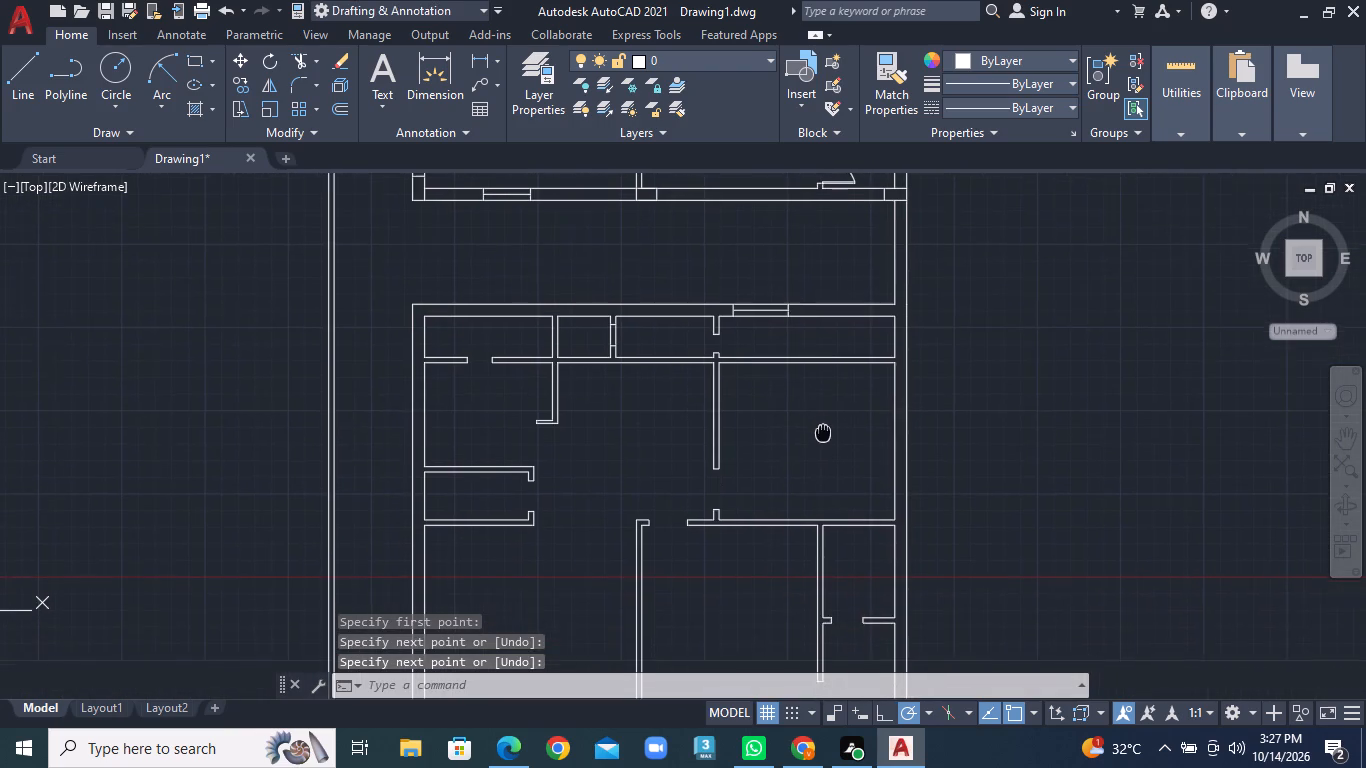
middle_drag(921, 500, 843, 445)
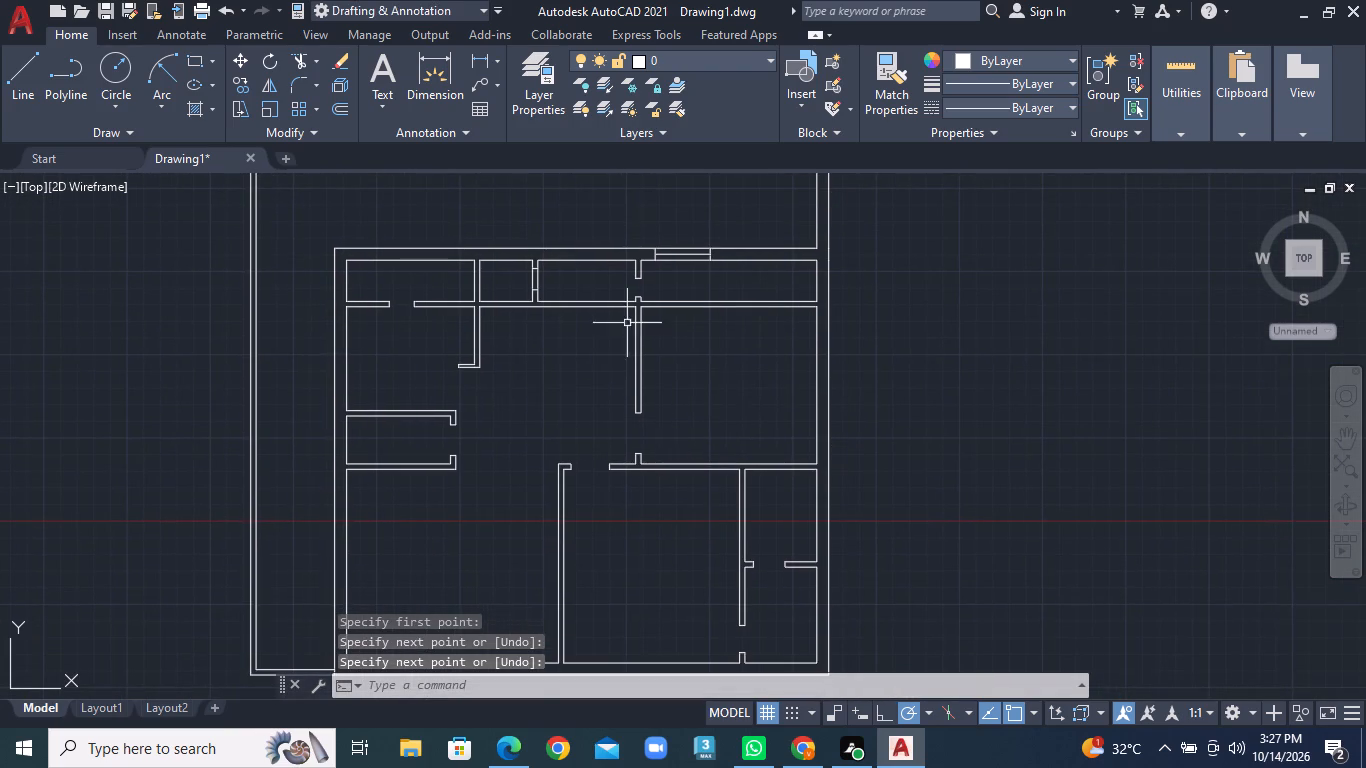
click(28, 71)
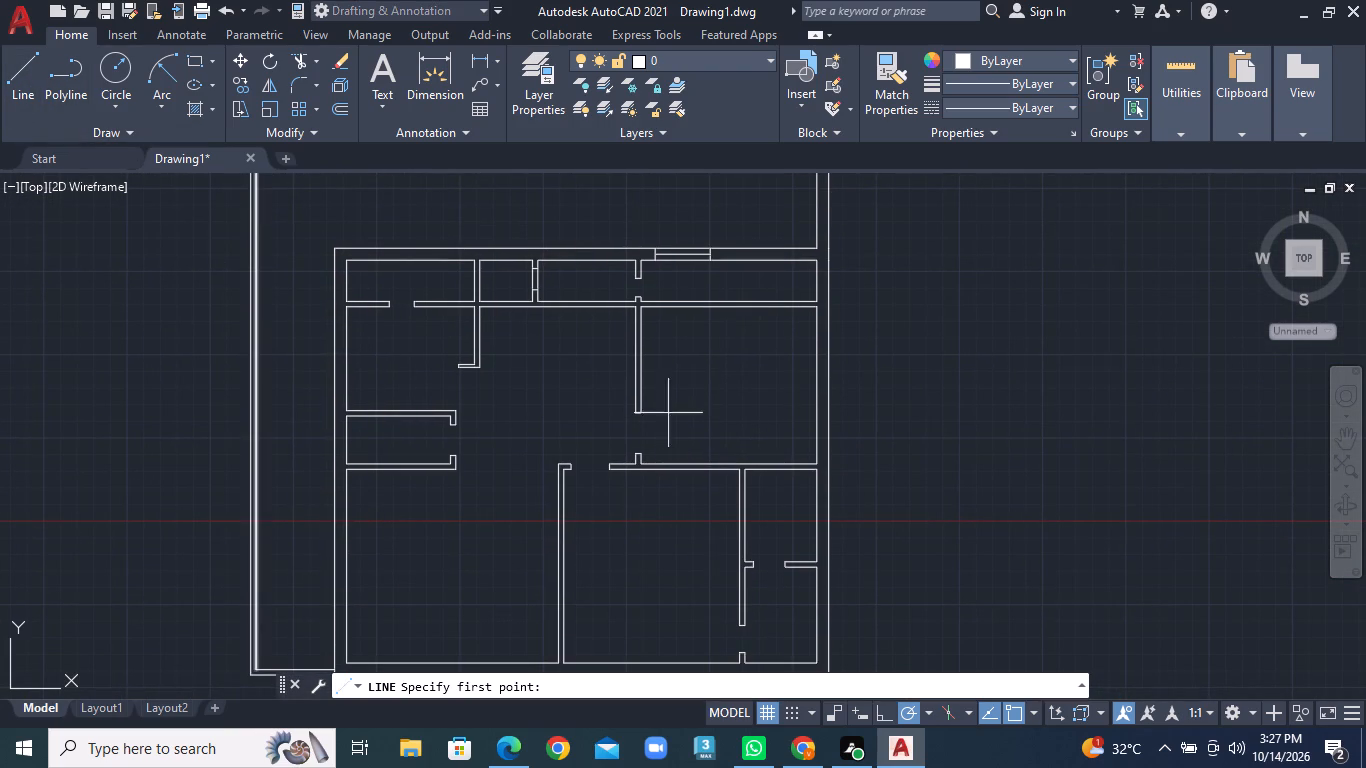
scroll(821, 456, up, 1)
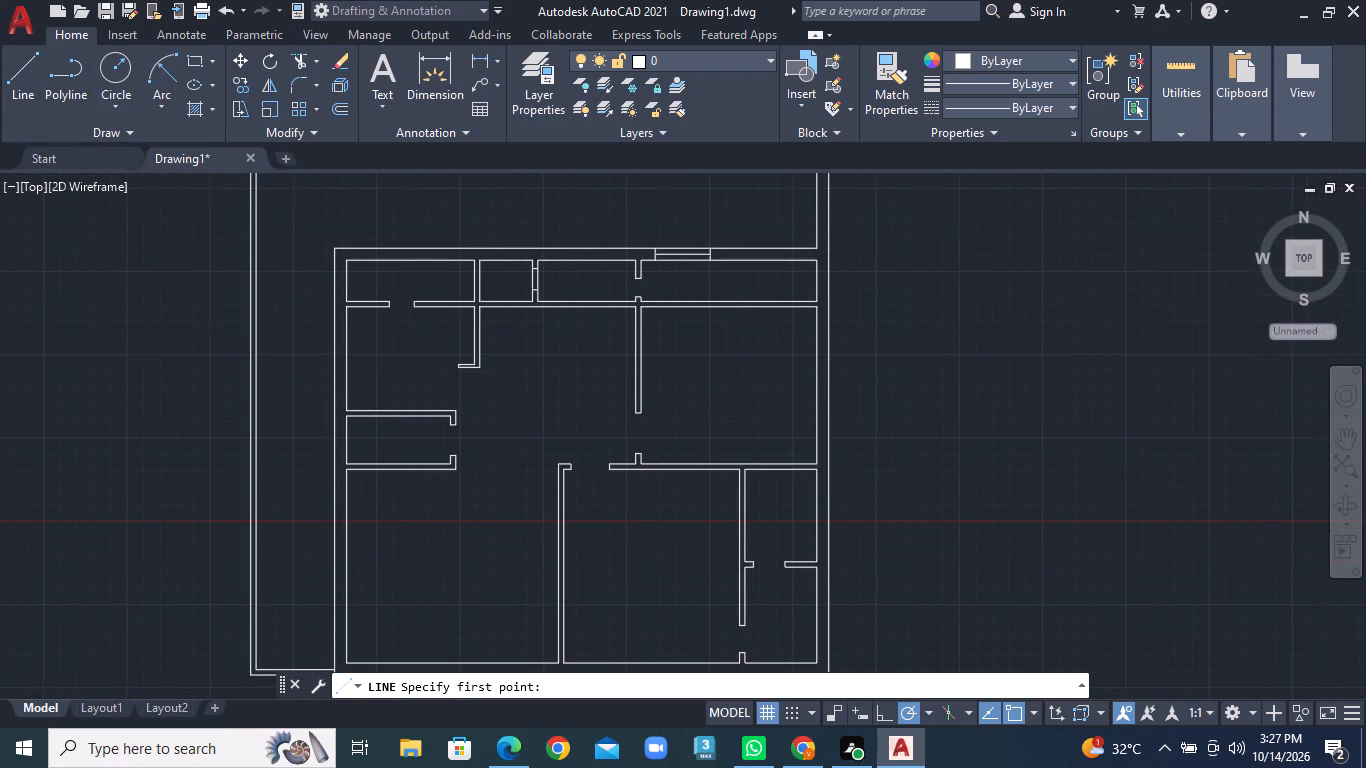
click(812, 449)
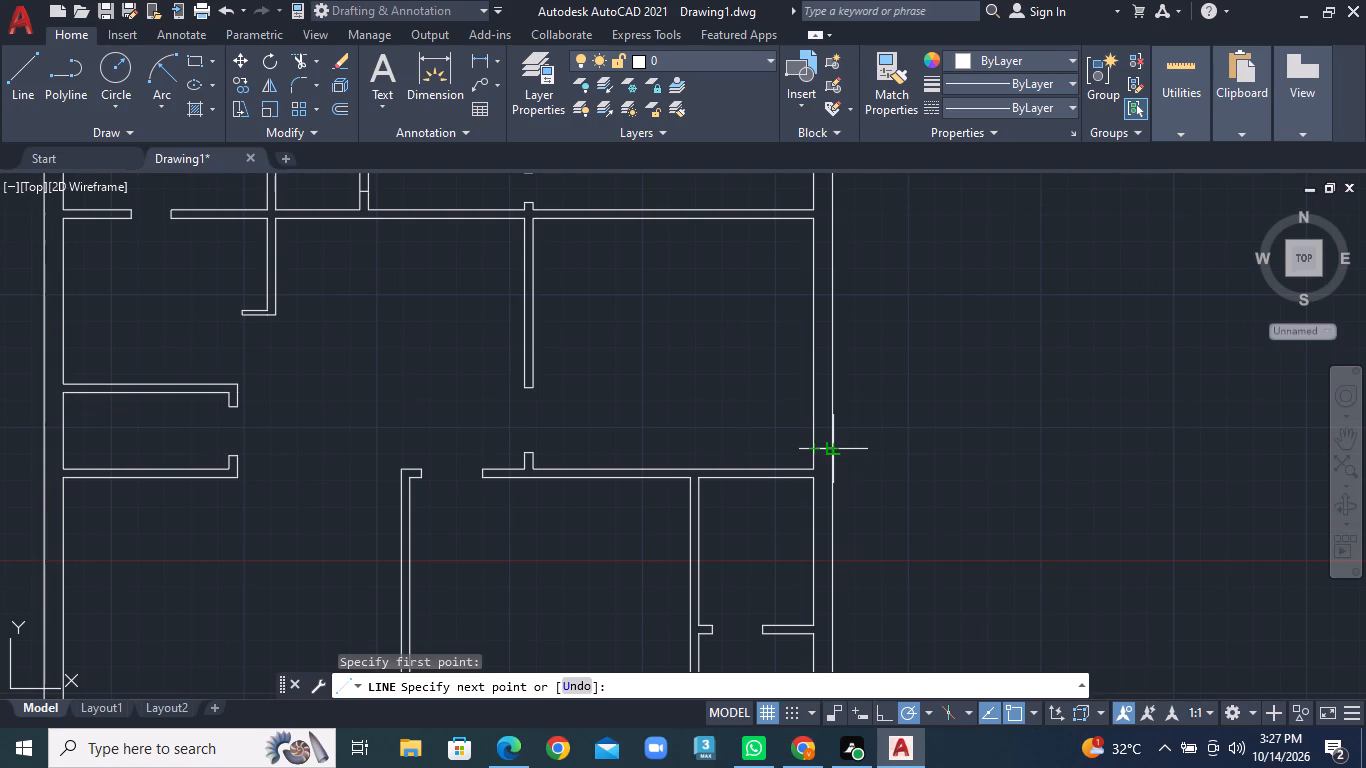
click(830, 449)
right_click(831, 449)
click(854, 454)
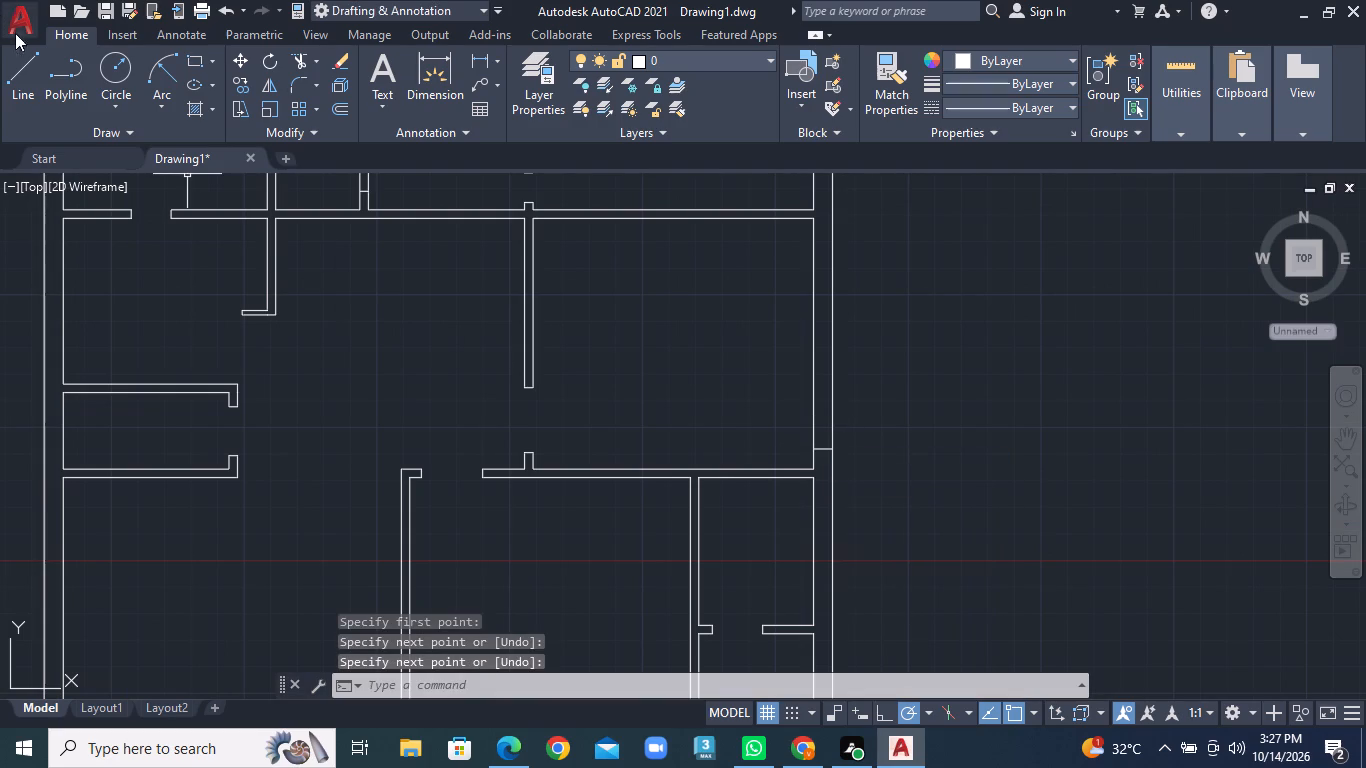
click(19, 57)
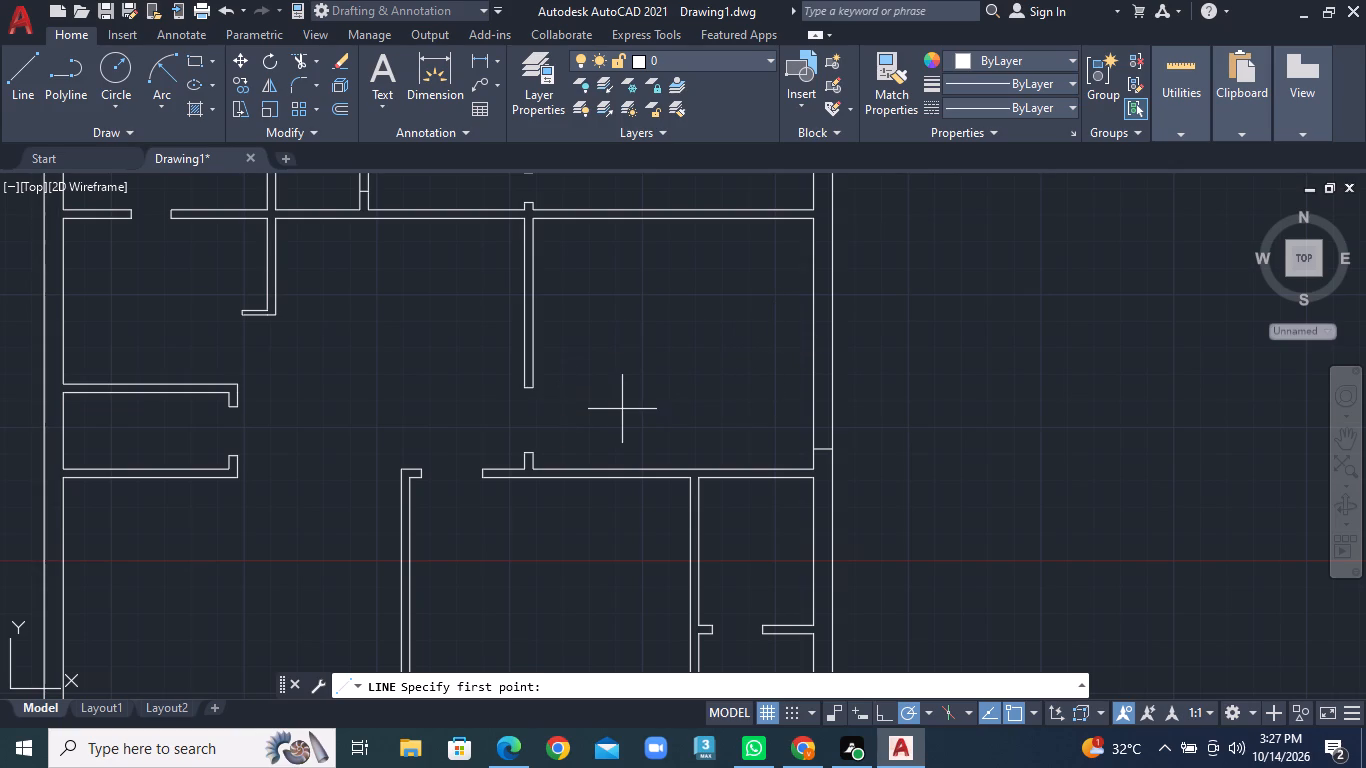
click(814, 395)
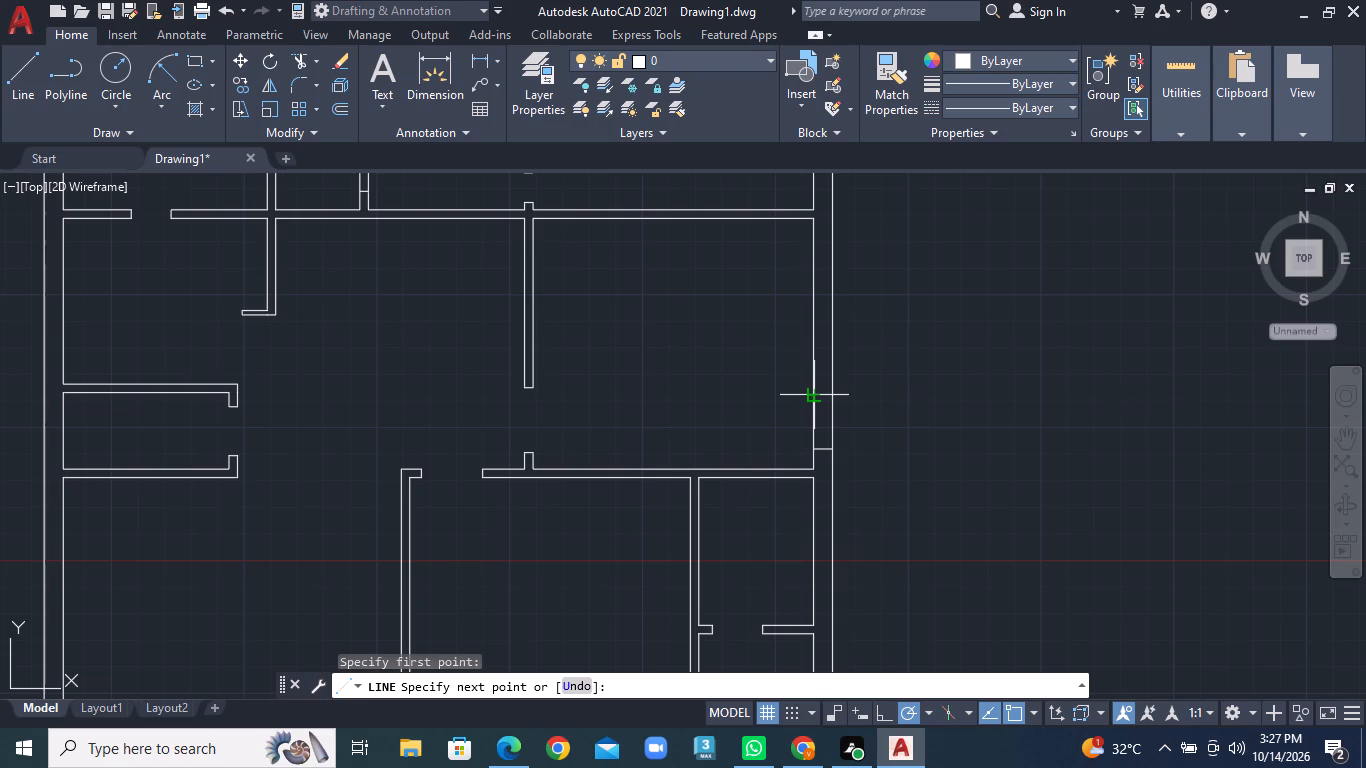
click(827, 395)
right_click(827, 395)
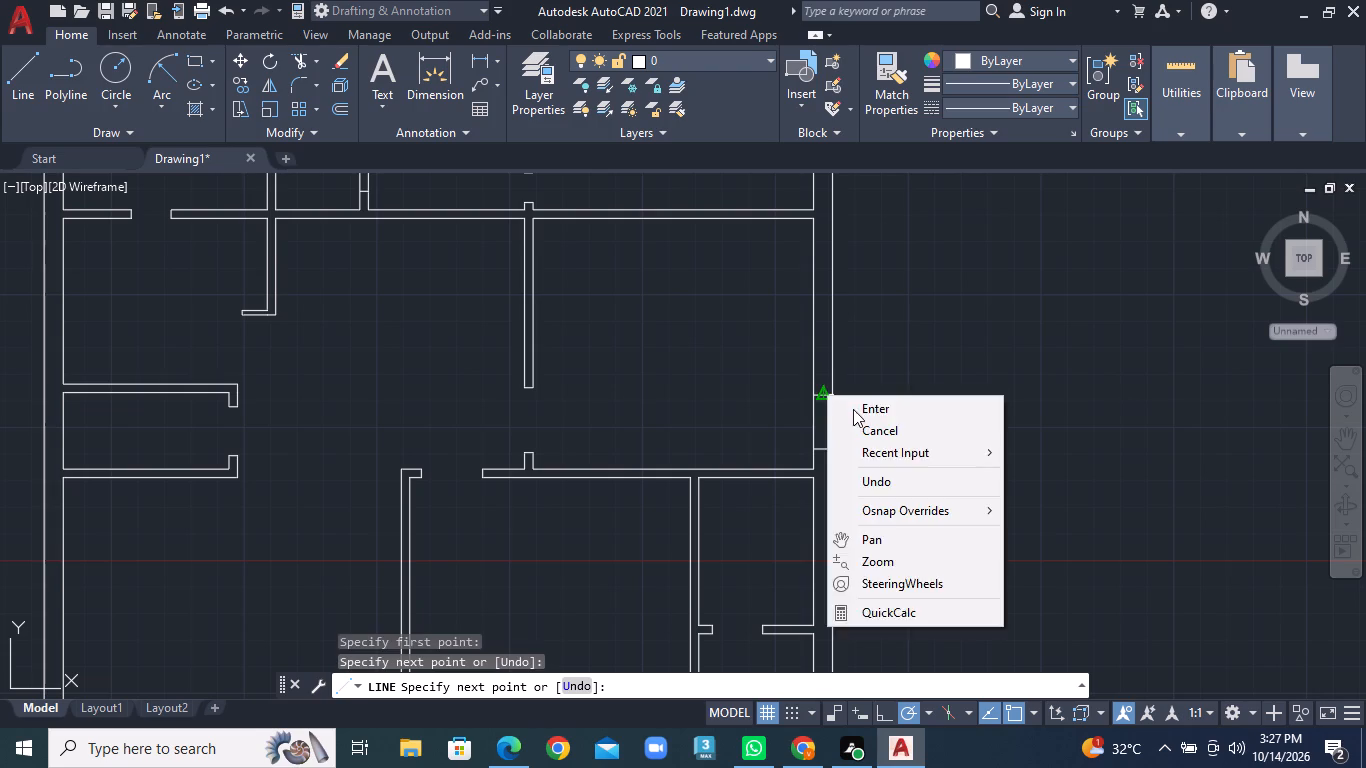
click(853, 409)
Draw a horizontal line across the right outer wall, continuing the upper line of the partition below the middle-right room.
scroll(870, 429, down, 1)
middle_drag(893, 537, 818, 446)
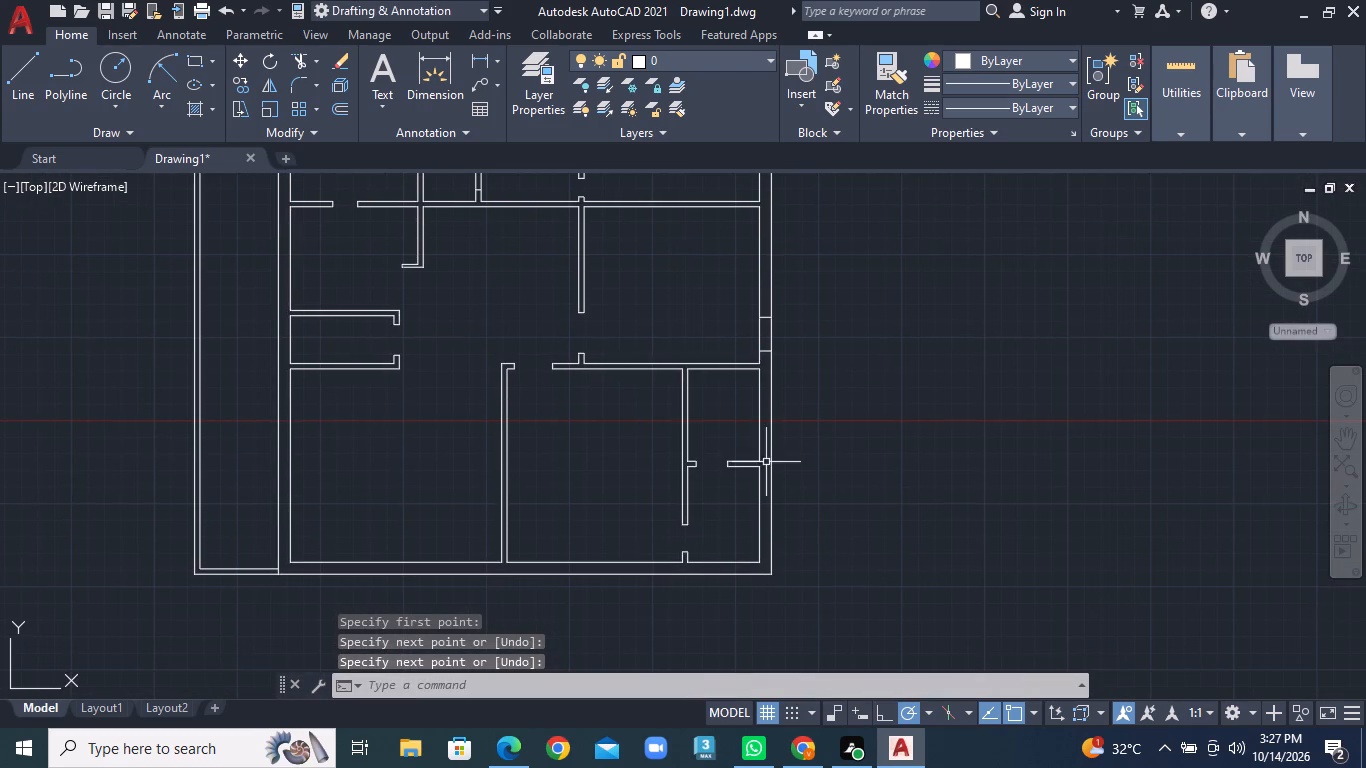
click(15, 69)
scroll(813, 362, up, 3)
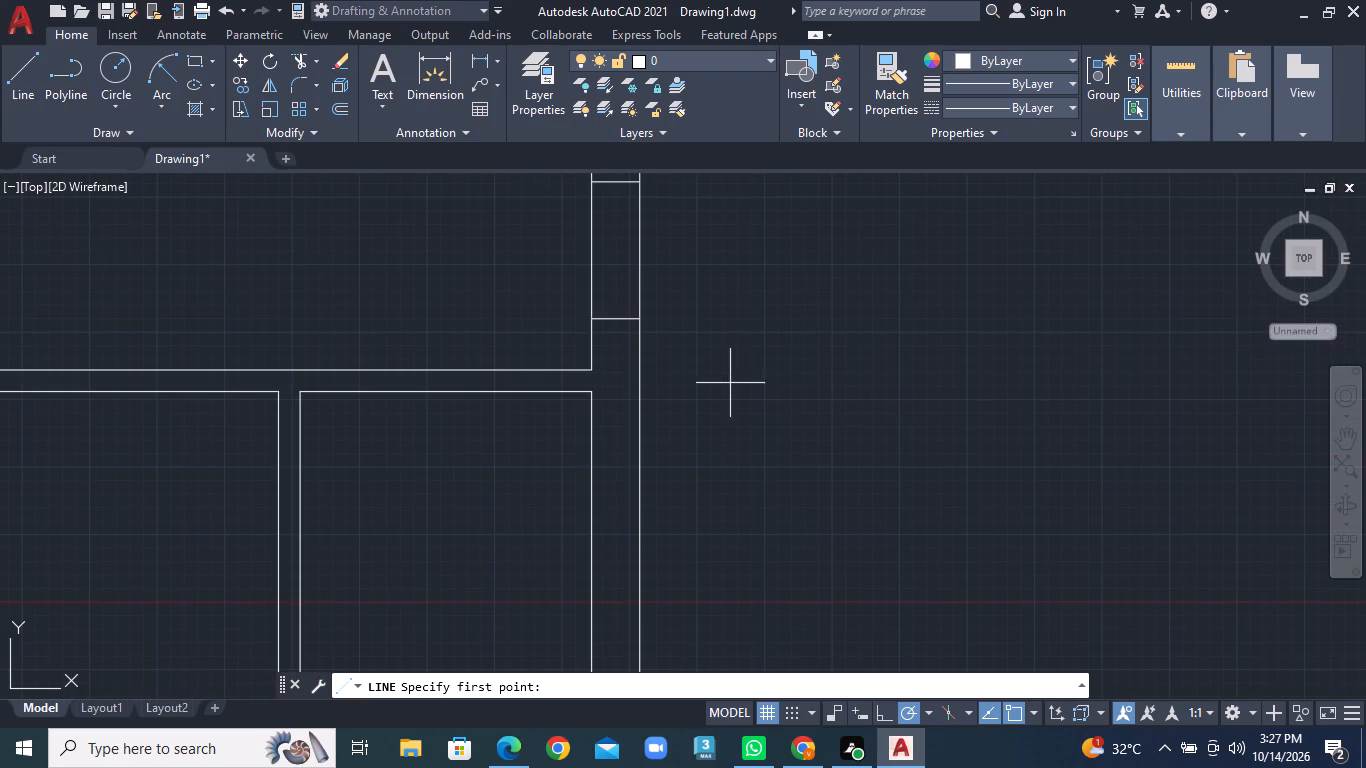
click(594, 369)
click(647, 369)
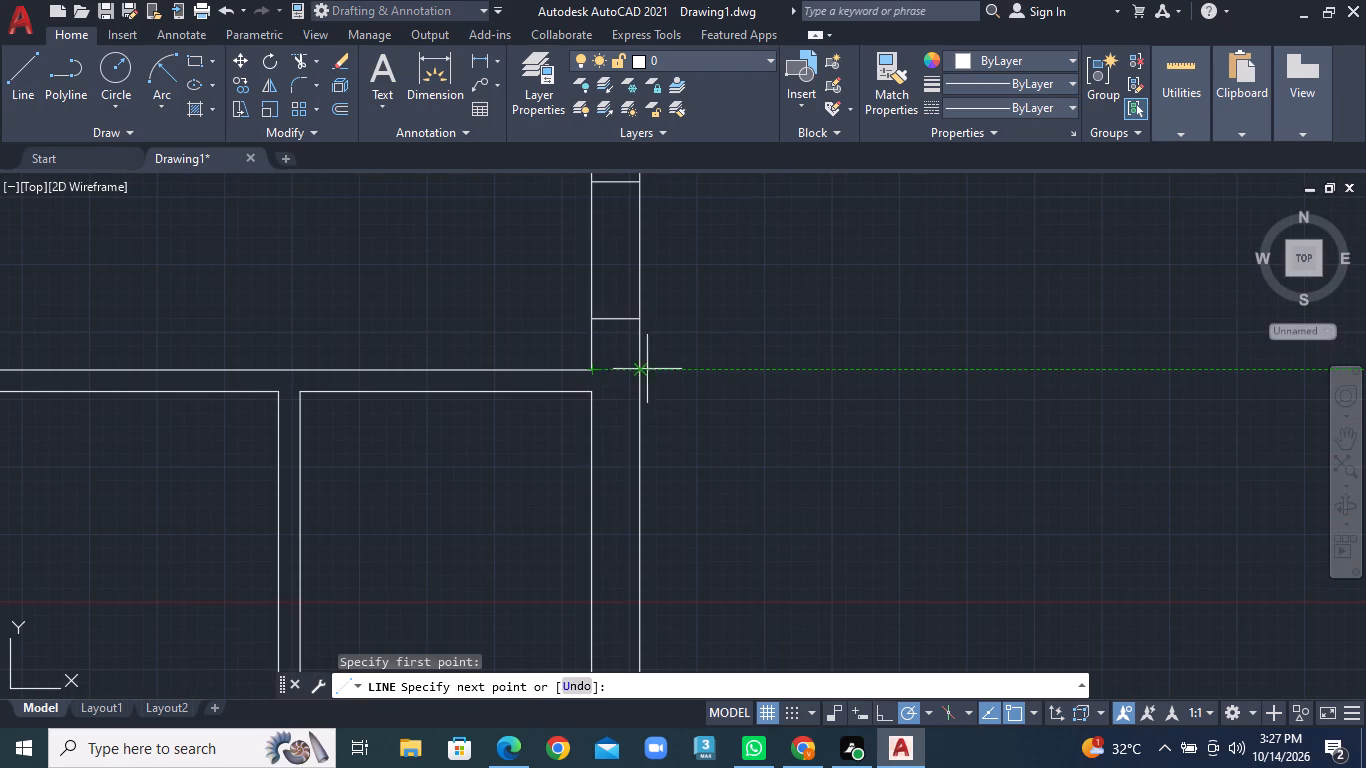
right_click(649, 369)
click(708, 385)
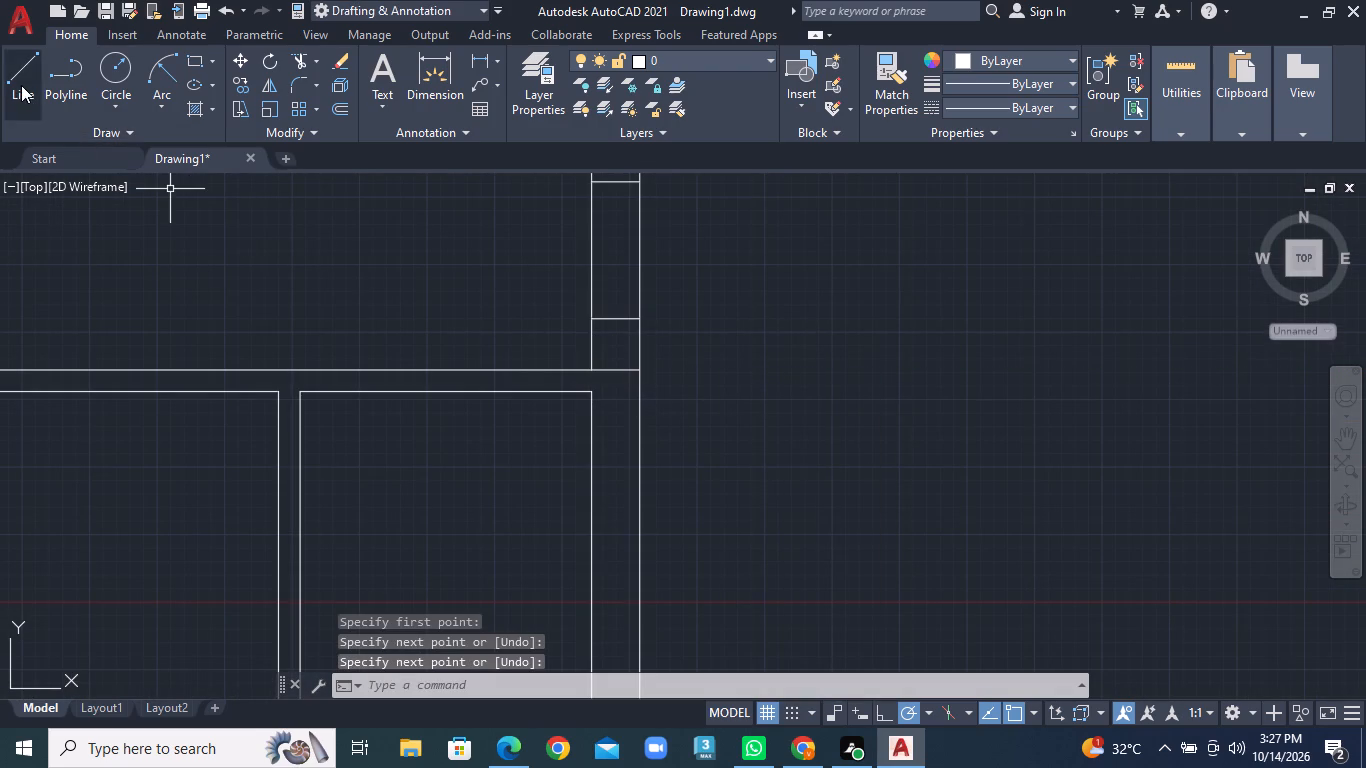
Draw a short vertical line closing the partition's end between its two lines at the right outer wall's inner face.
click(21, 85)
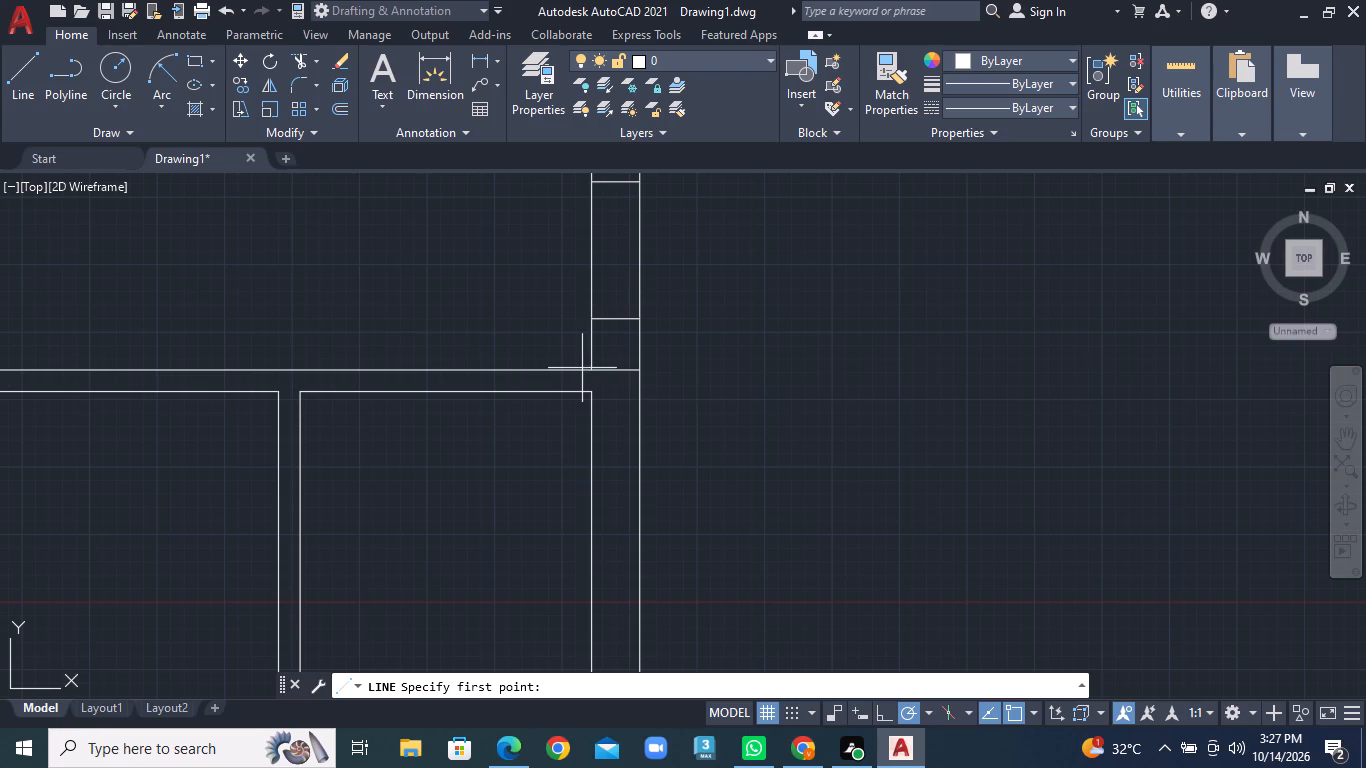
click(585, 368)
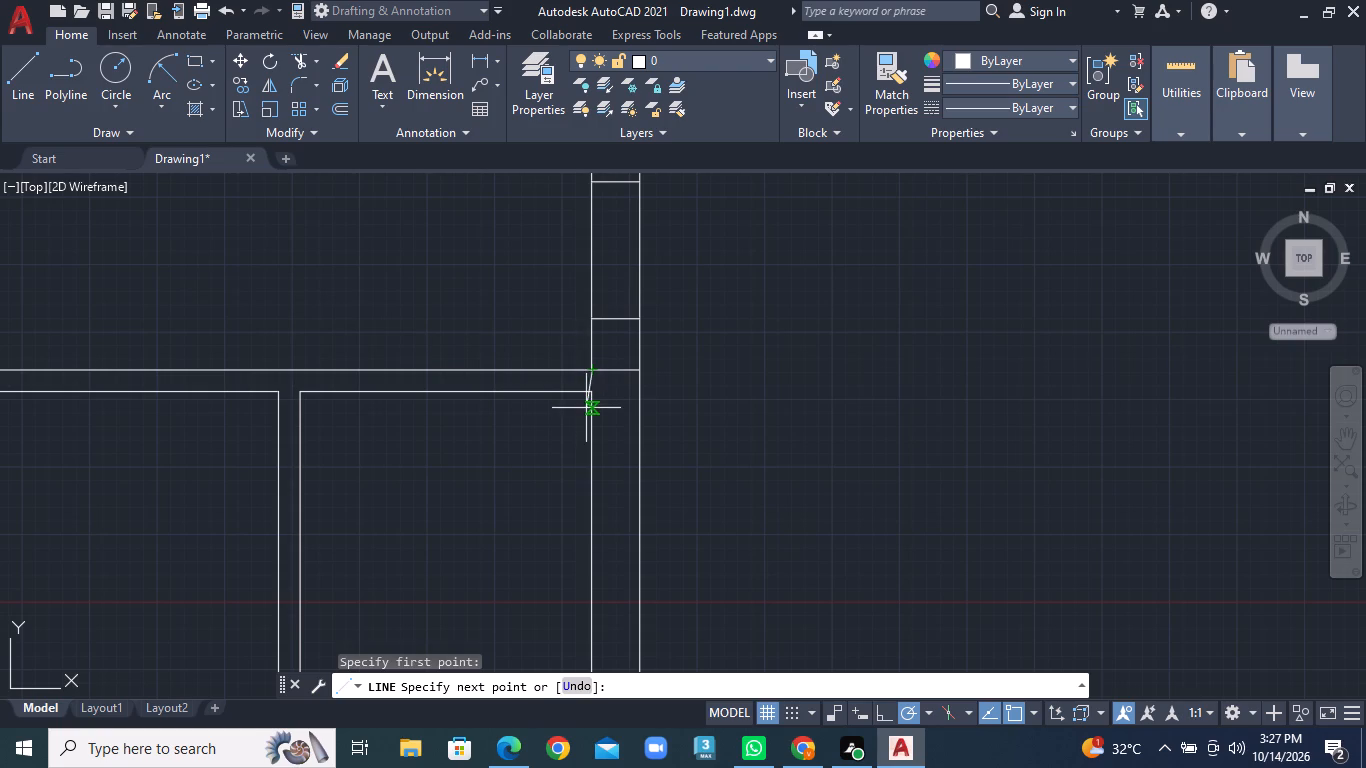
click(586, 392)
right_click(586, 392)
click(614, 413)
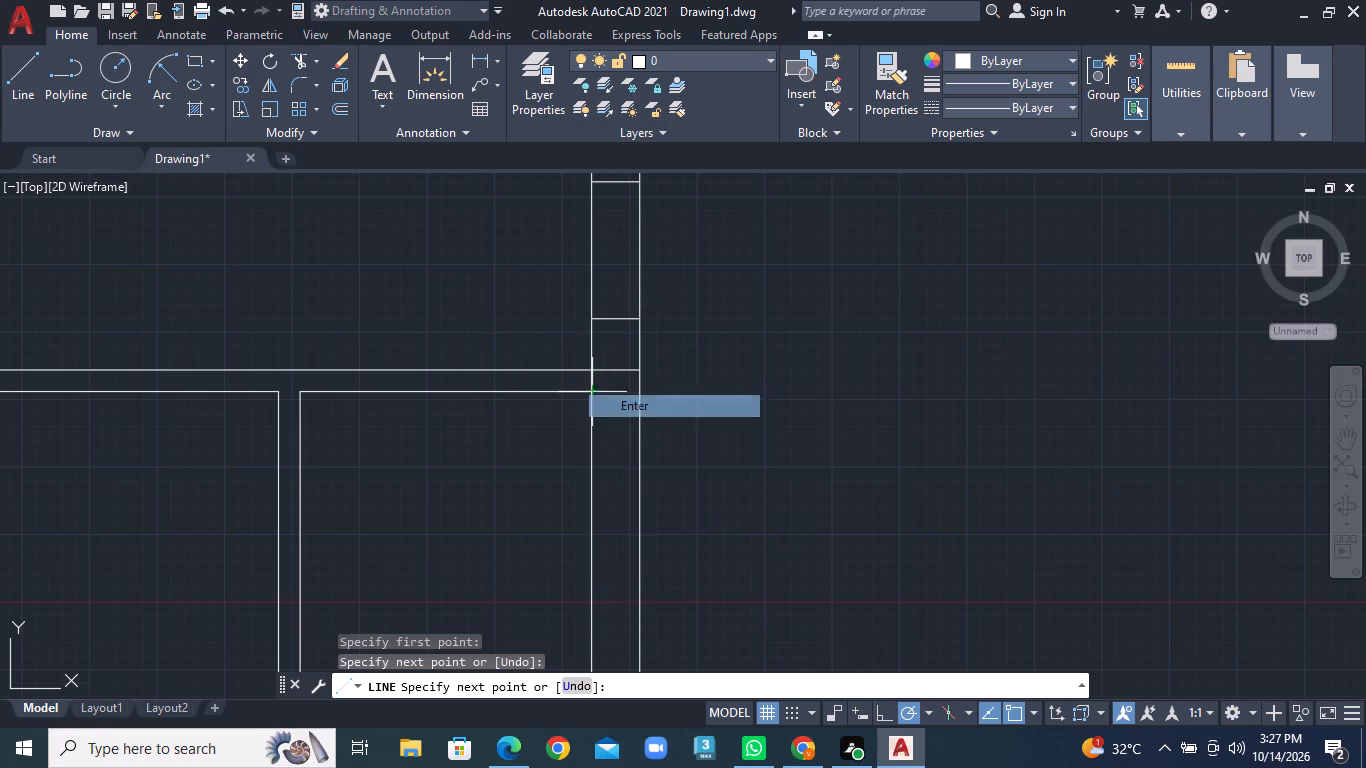
Start another line near the right outer wall beside the partition below the middle-right room.
click(20, 87)
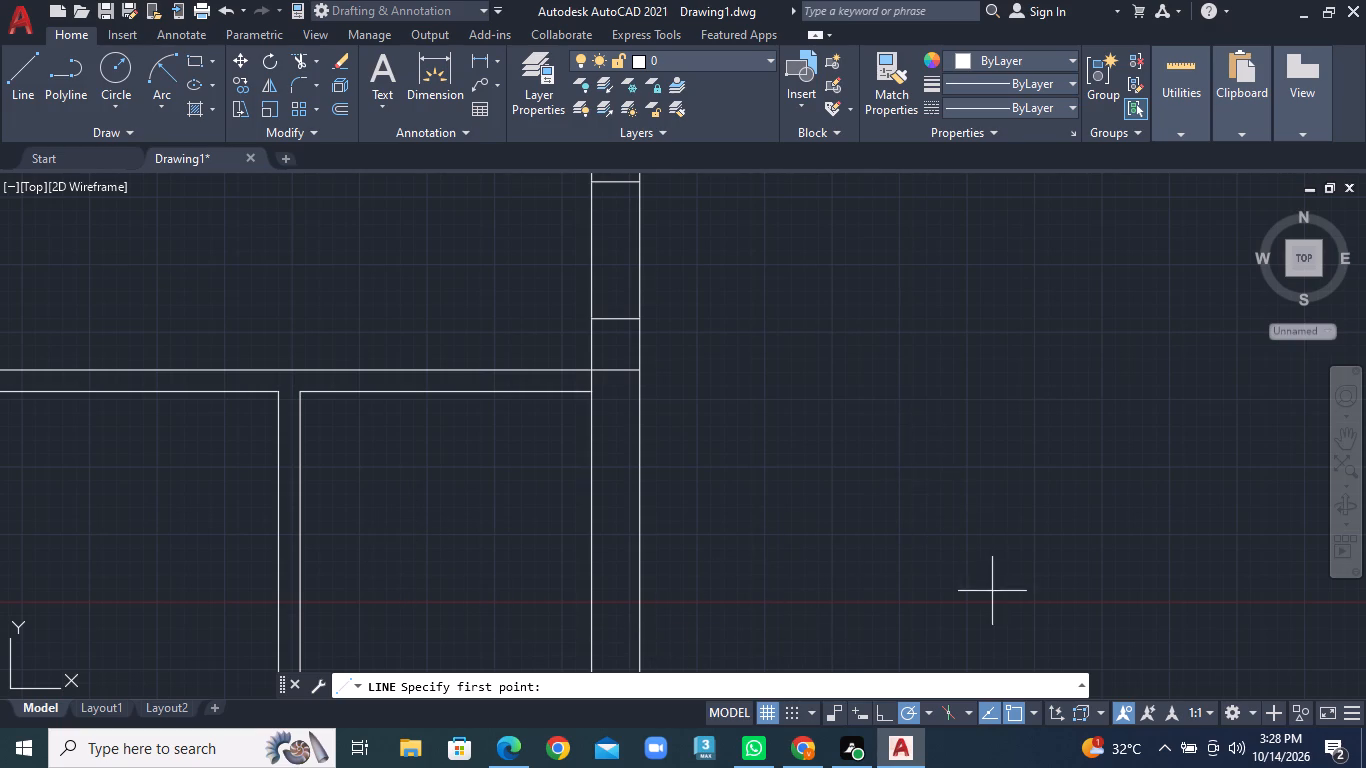
scroll(760, 606, down, 1)
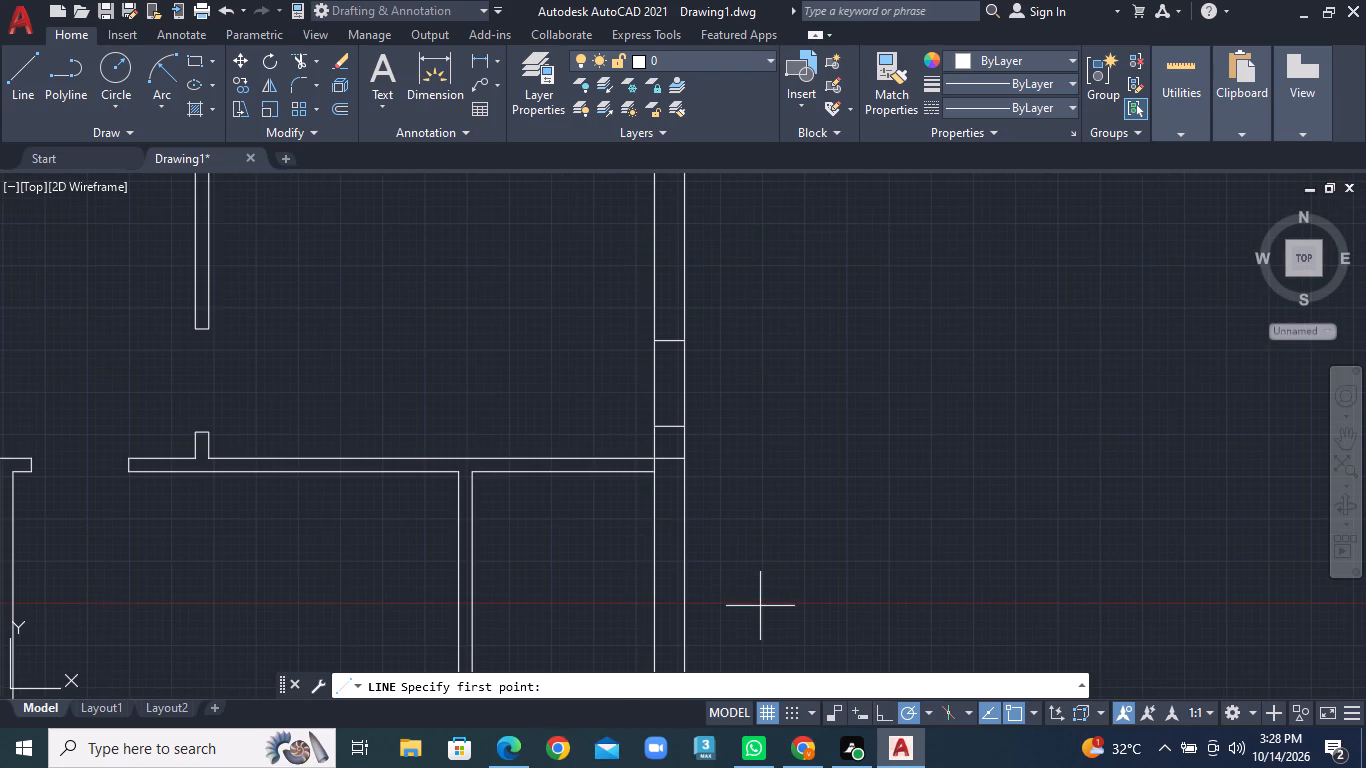
scroll(761, 615, up, 1)
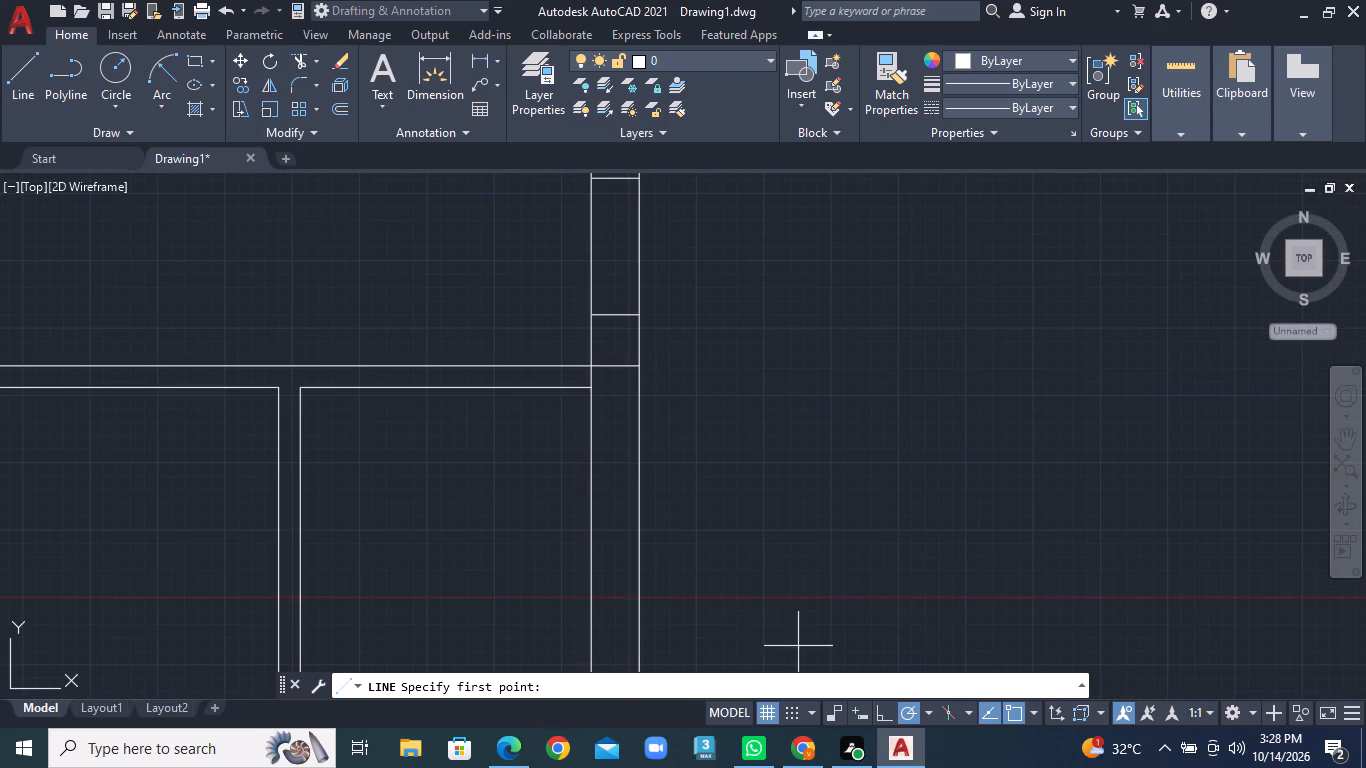
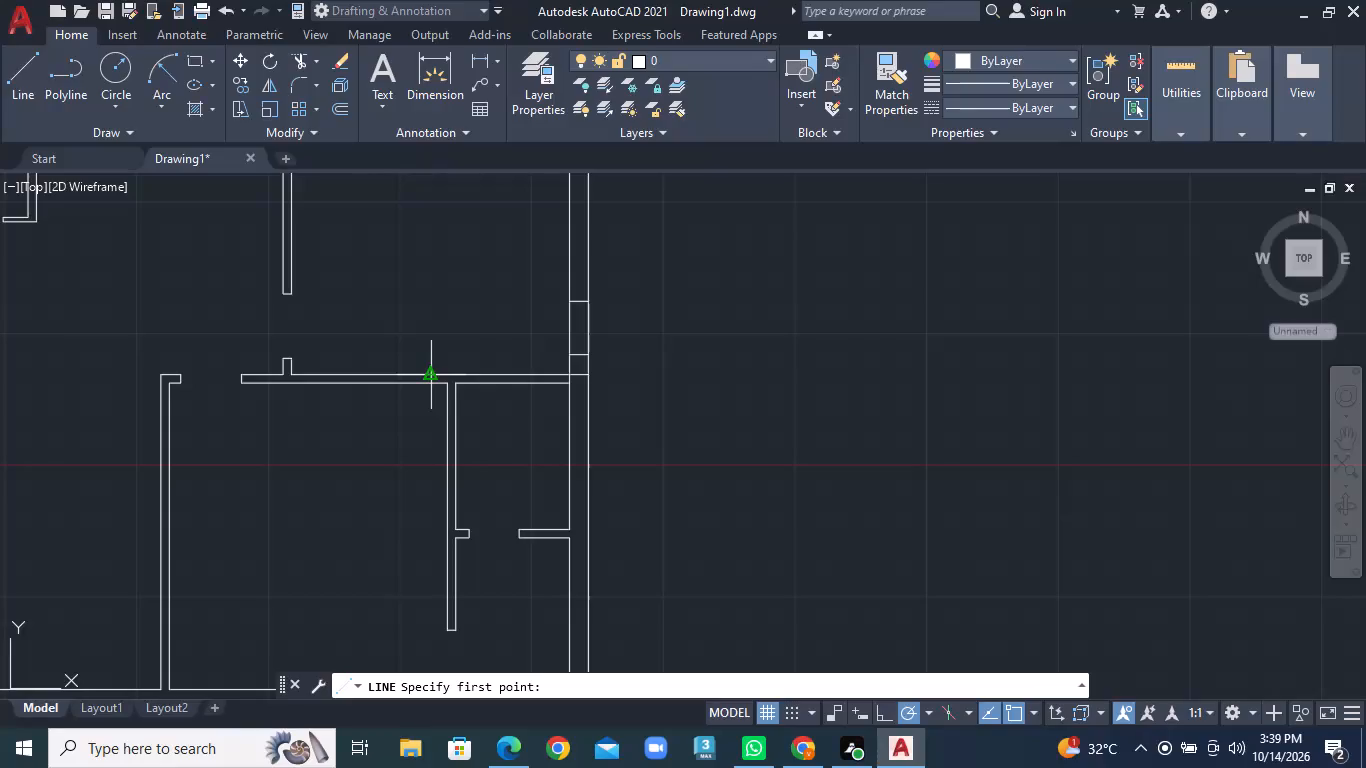
Draw a short horizontal line across the right outer wall, a little below the partition at the top of the small lower-right room.
scroll(416, 411, down, 1)
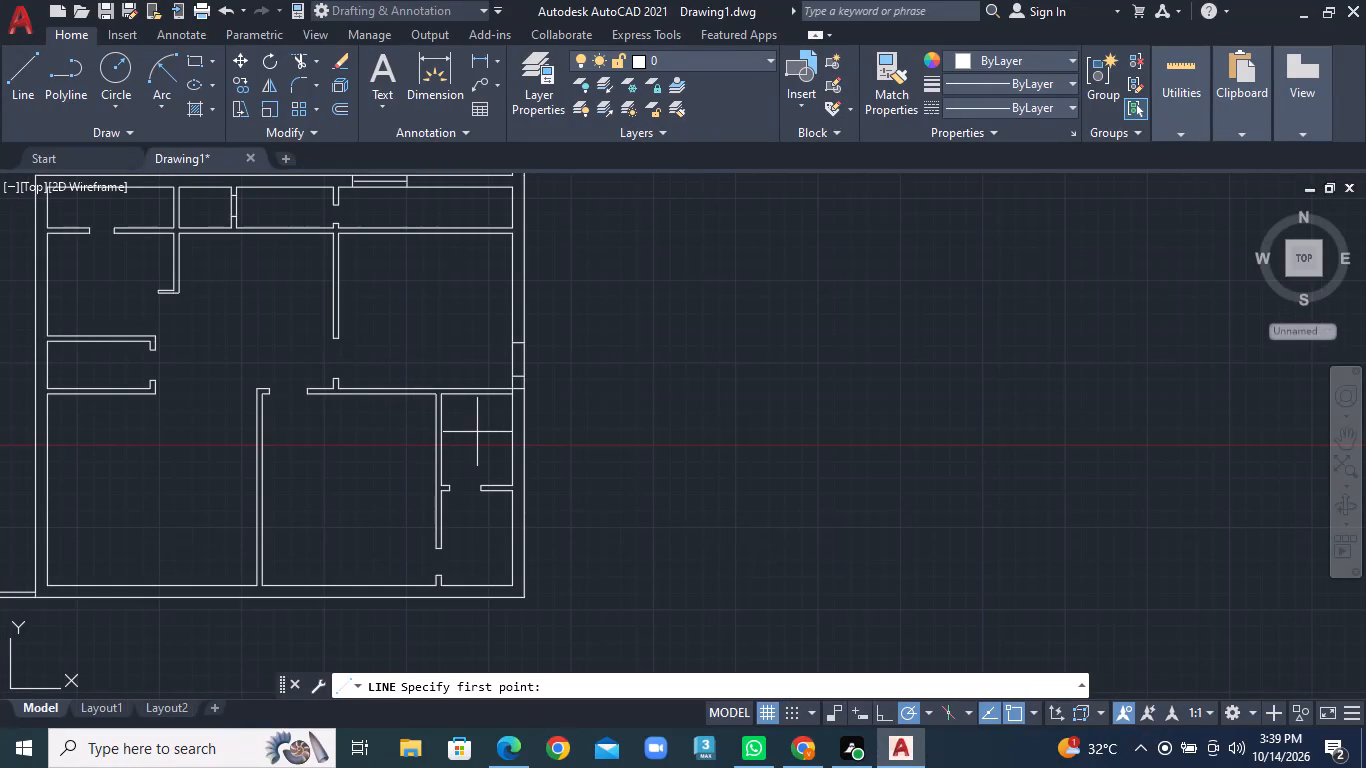
scroll(537, 418, up, 2)
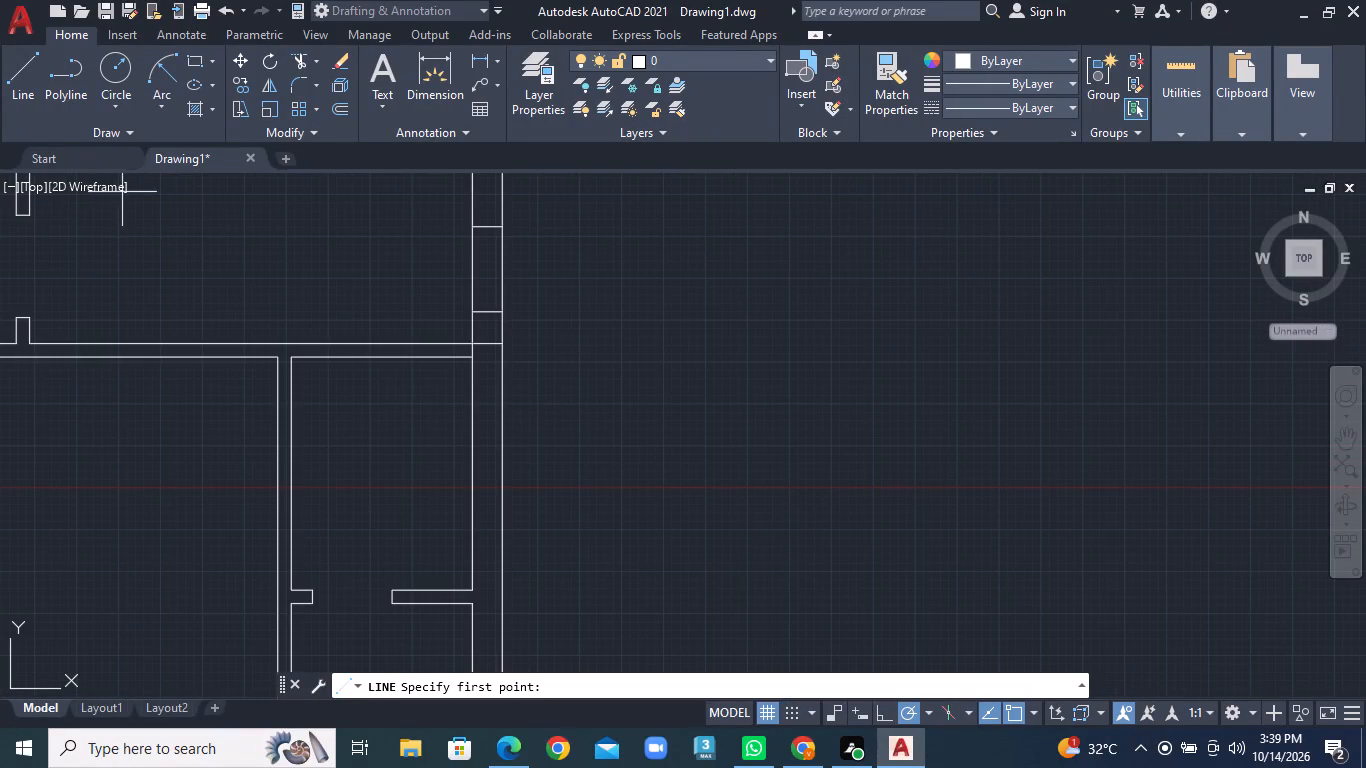
click(28, 92)
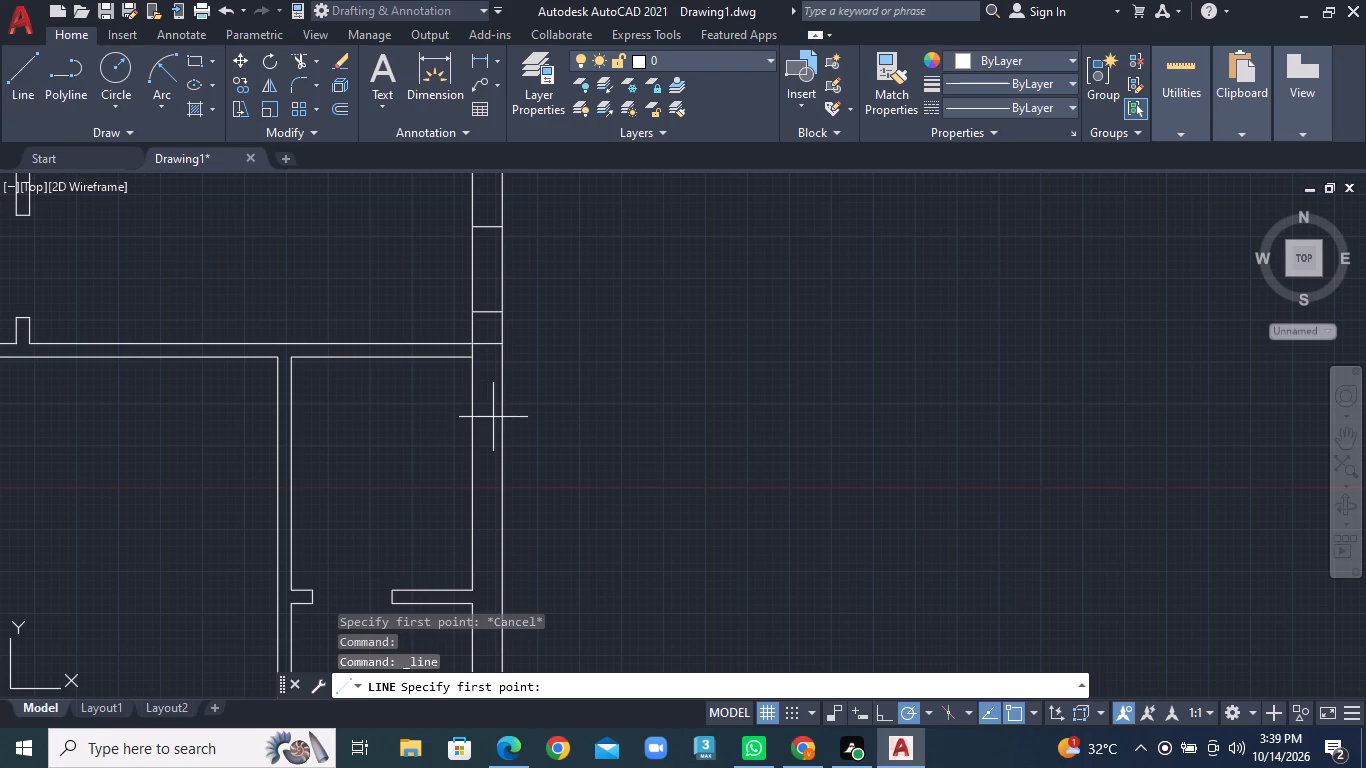
click(470, 398)
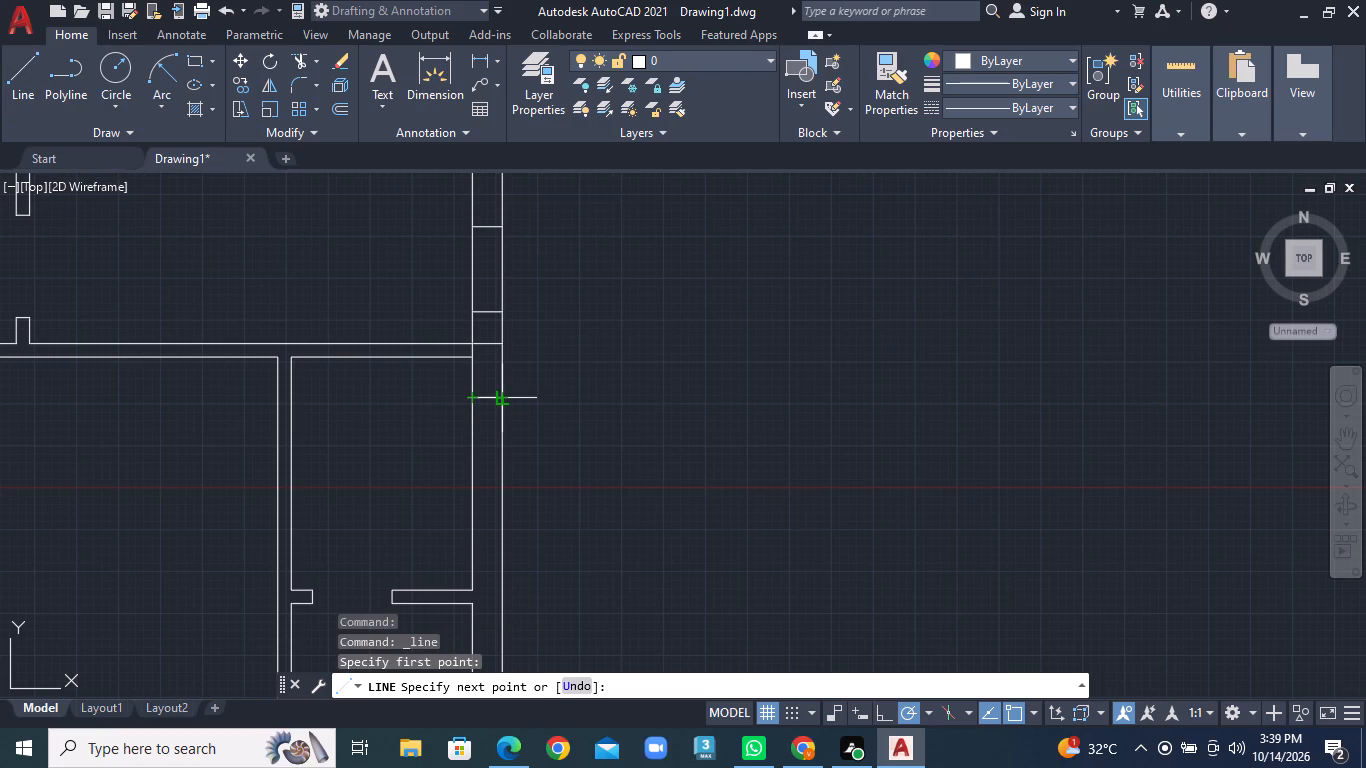
click(497, 396)
right_click(497, 396)
click(545, 405)
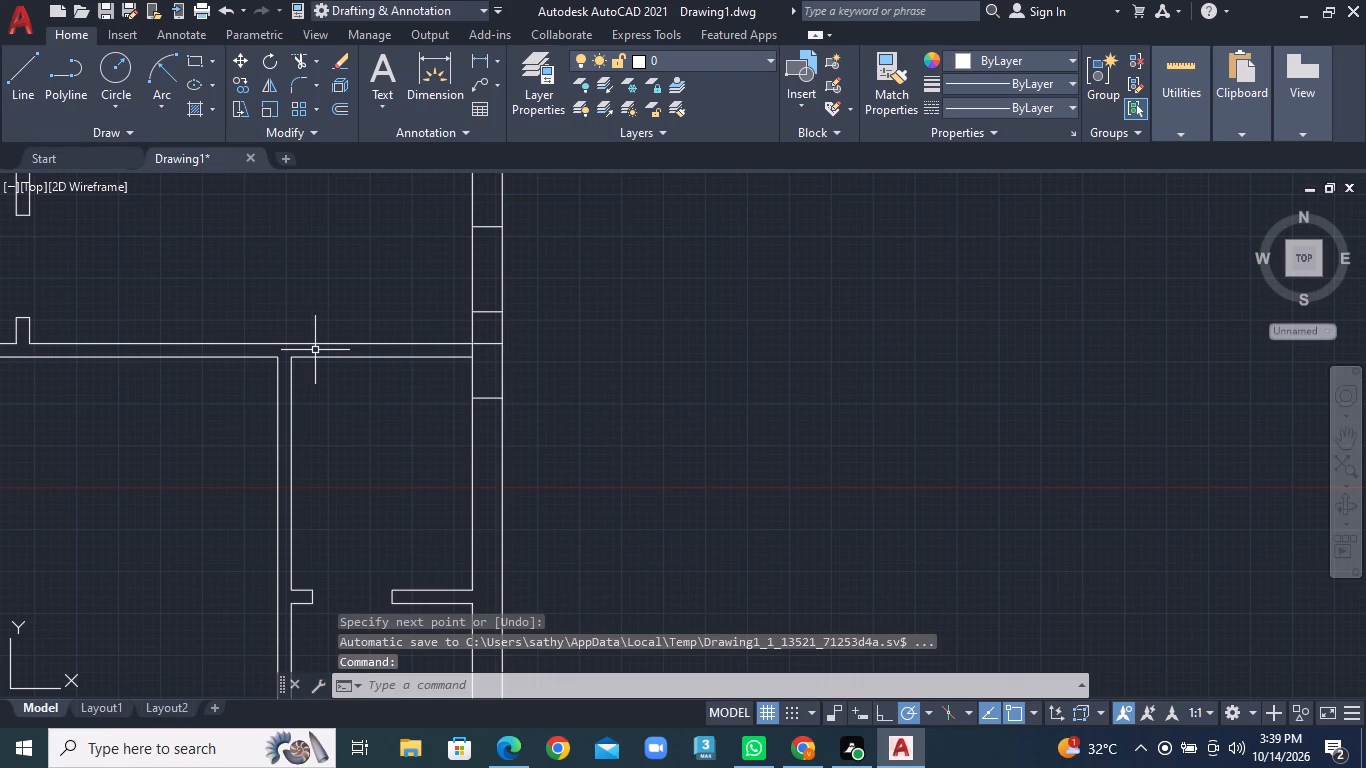
Draw two more short horizontal lines across the right outer wall beside the small lower-right room, marking a window's ends.
click(4, 73)
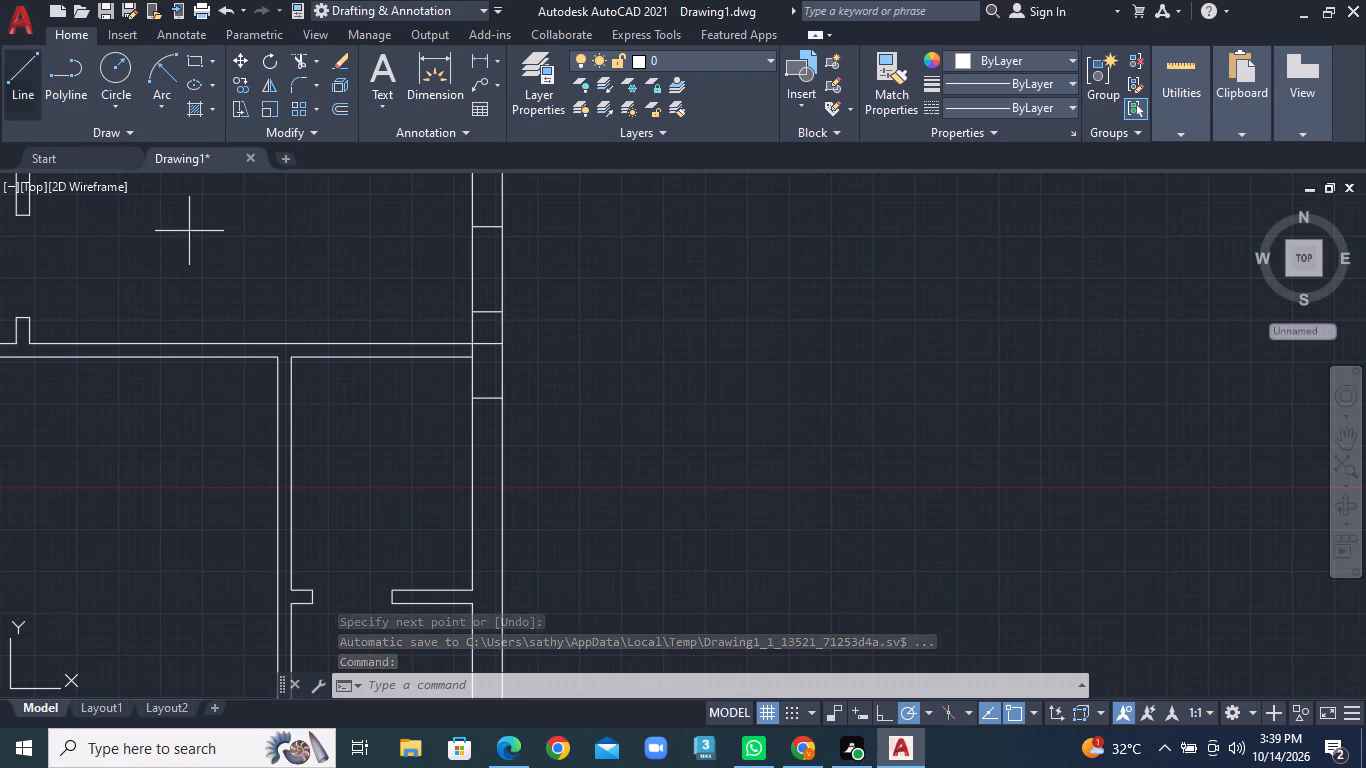
middle_drag(233, 250, 215, 95)
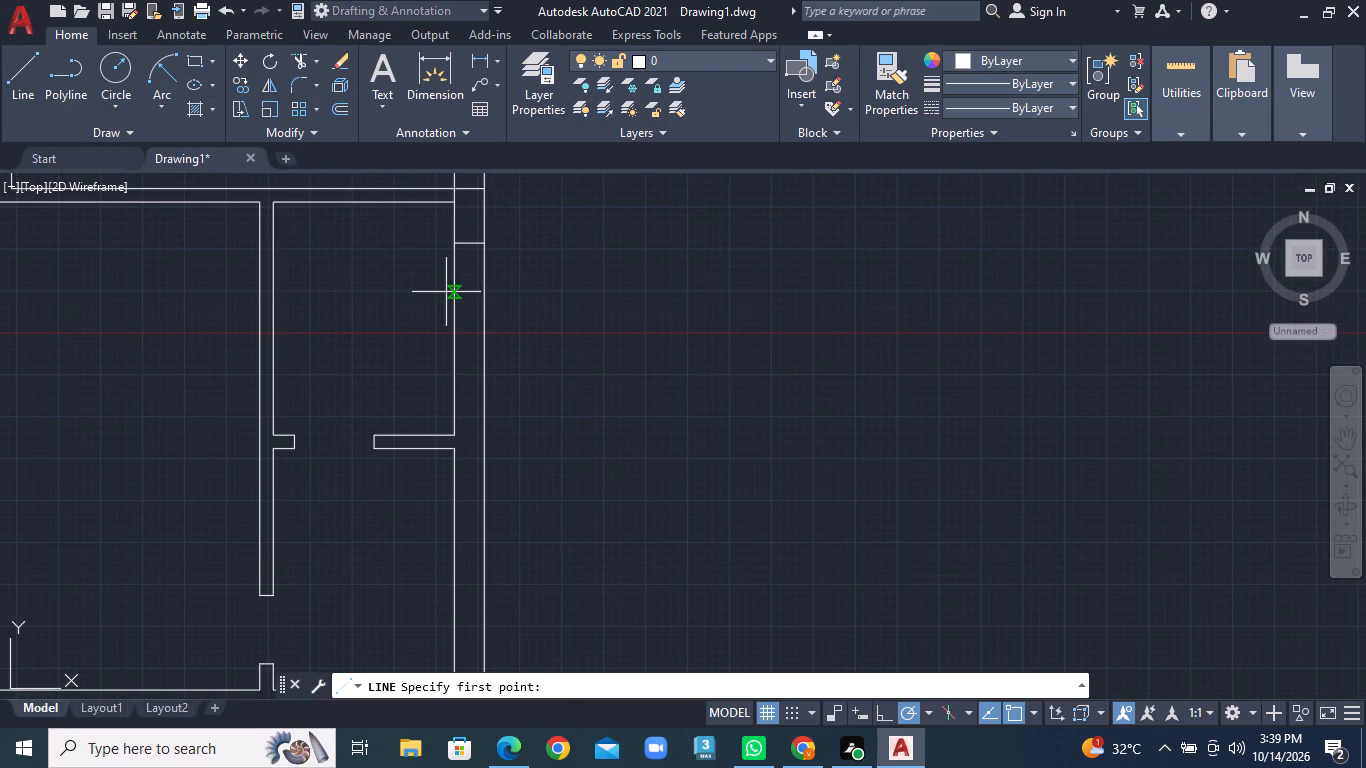
click(451, 287)
click(481, 291)
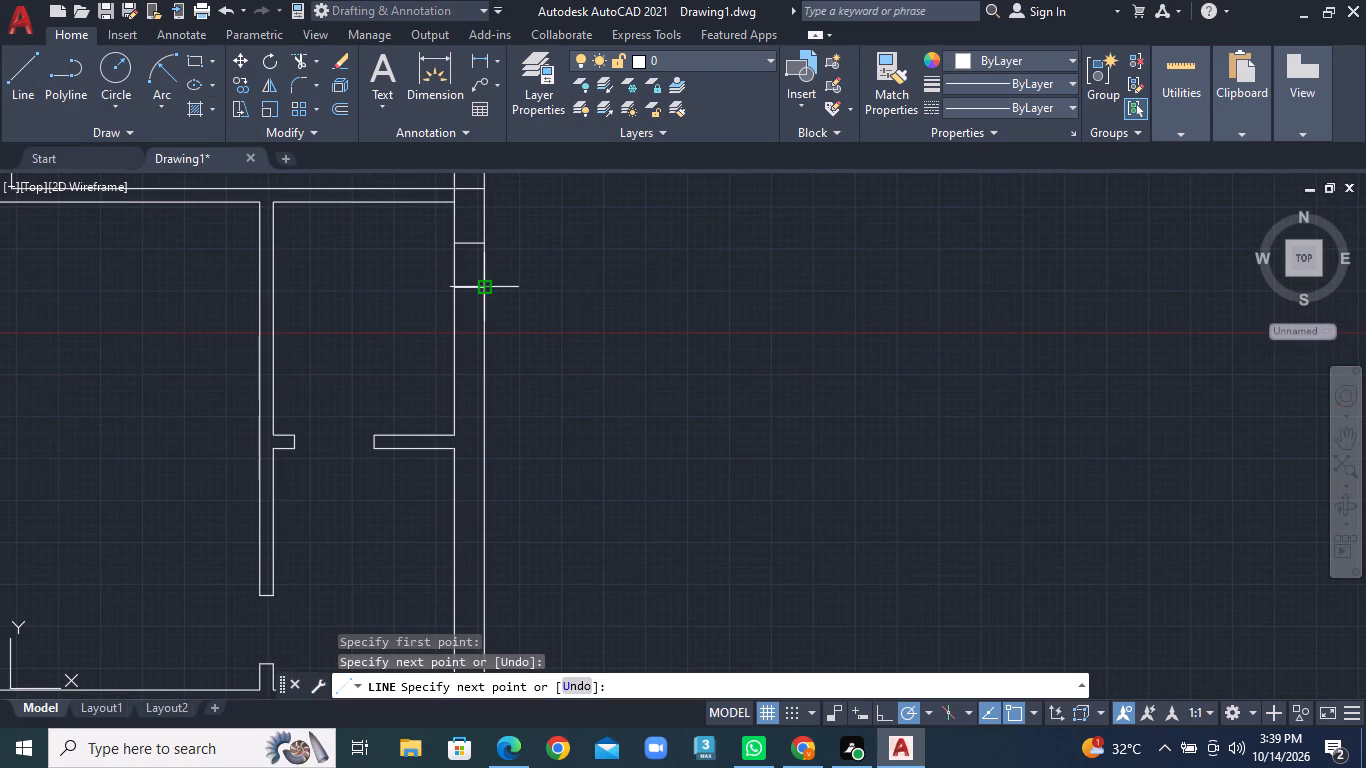
right_click(481, 291)
click(530, 311)
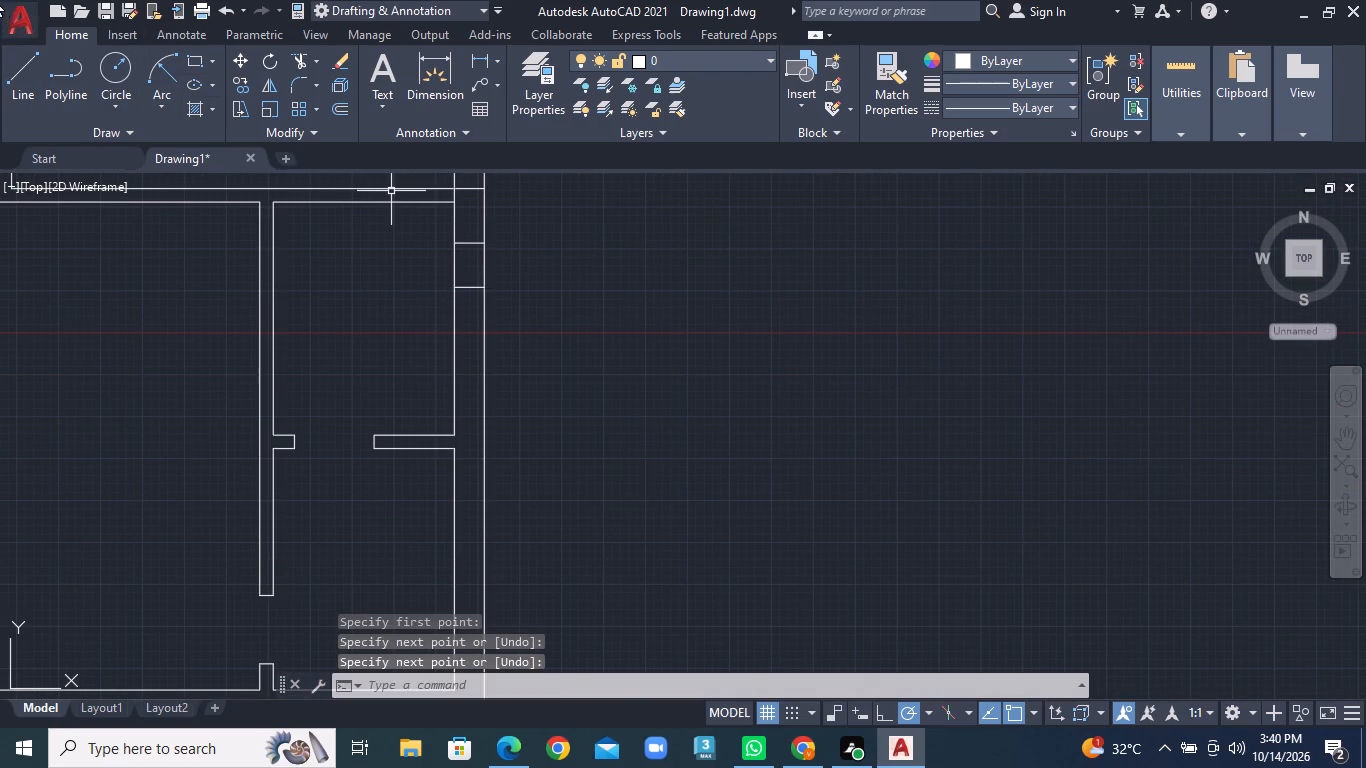
click(23, 68)
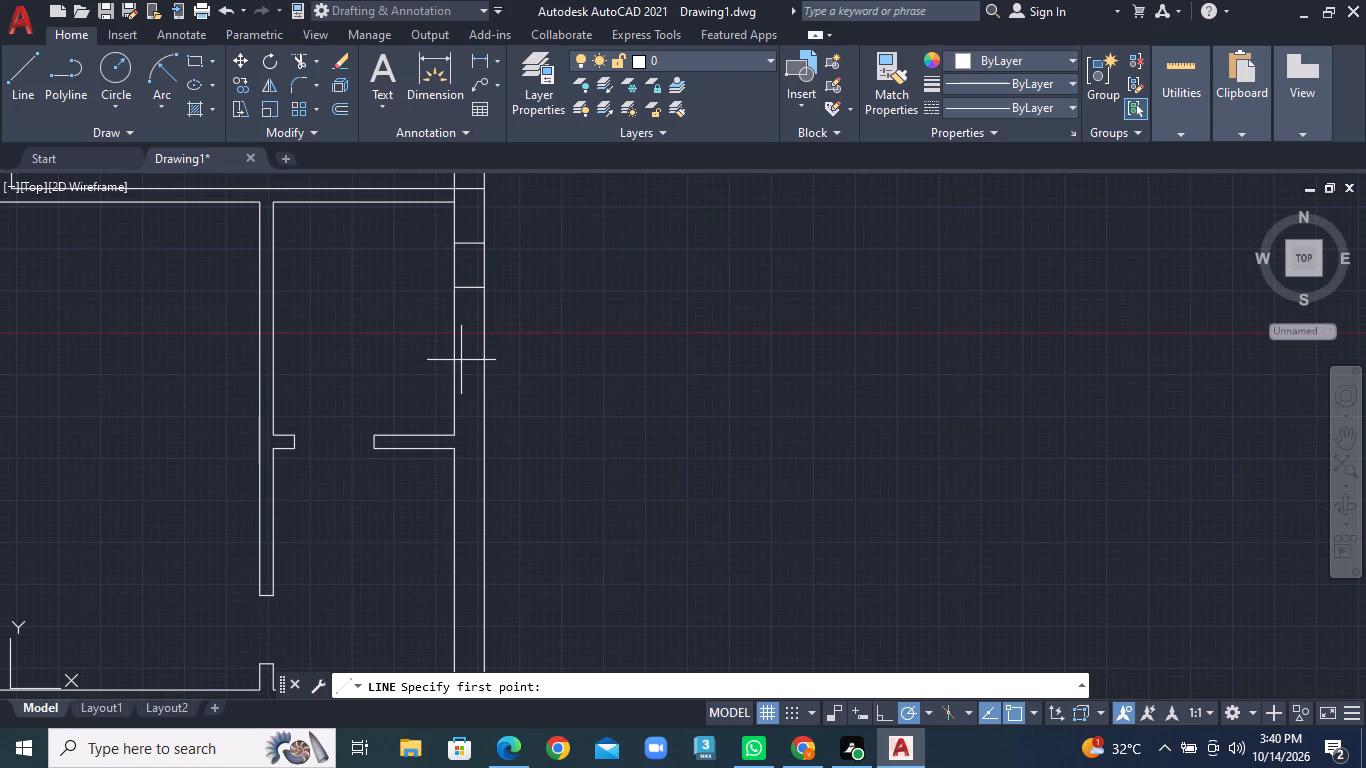
click(458, 359)
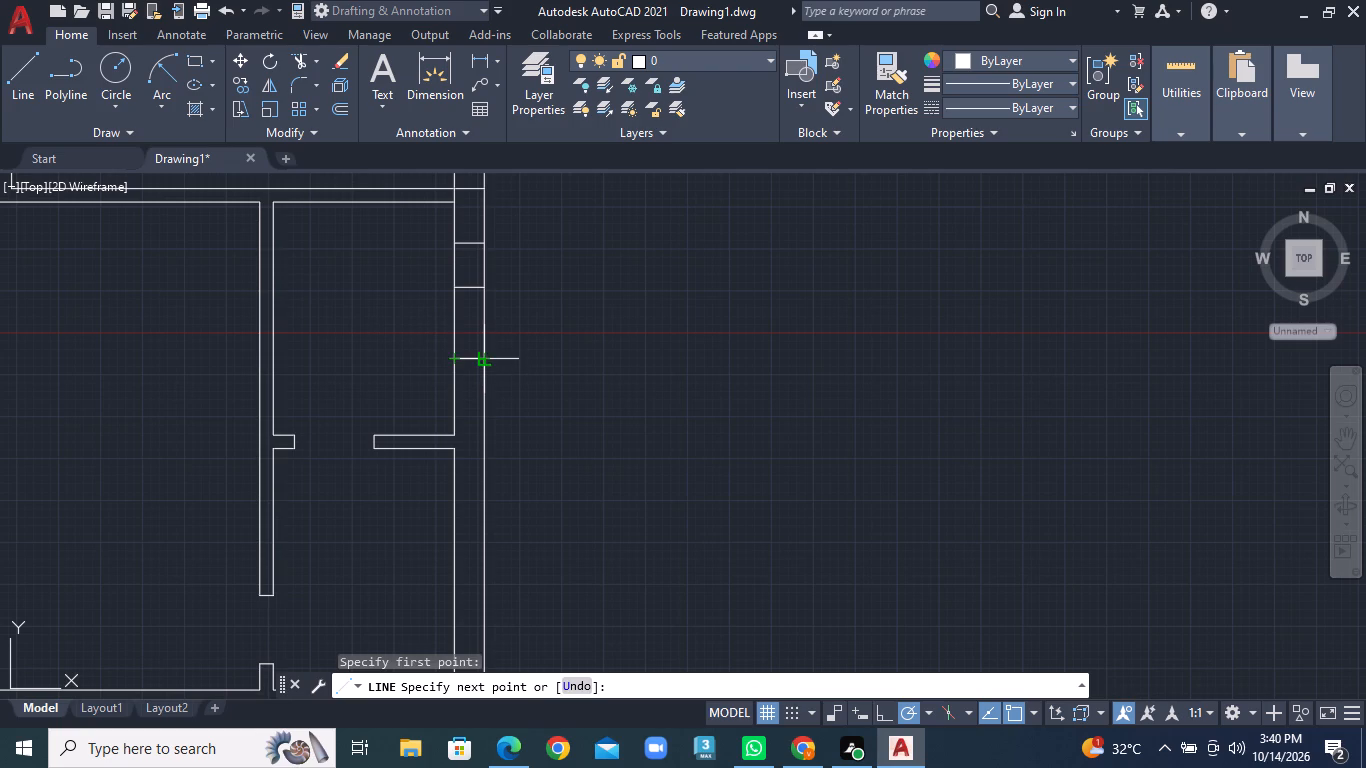
click(484, 362)
right_click(484, 362)
click(508, 377)
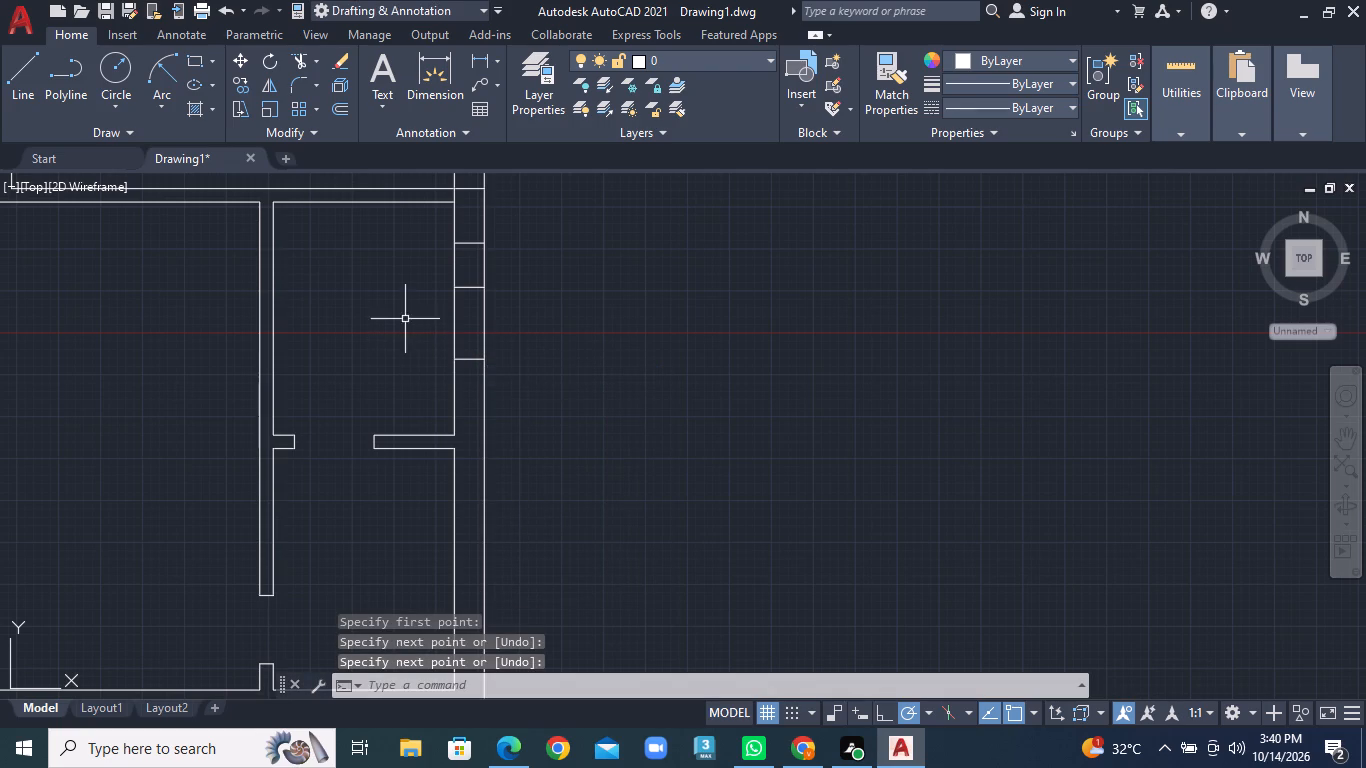
Draw a short horizontal line closing the foot of the partition between the two large lower rooms at the bottom wall's inner face.
scroll(319, 407, down, 1)
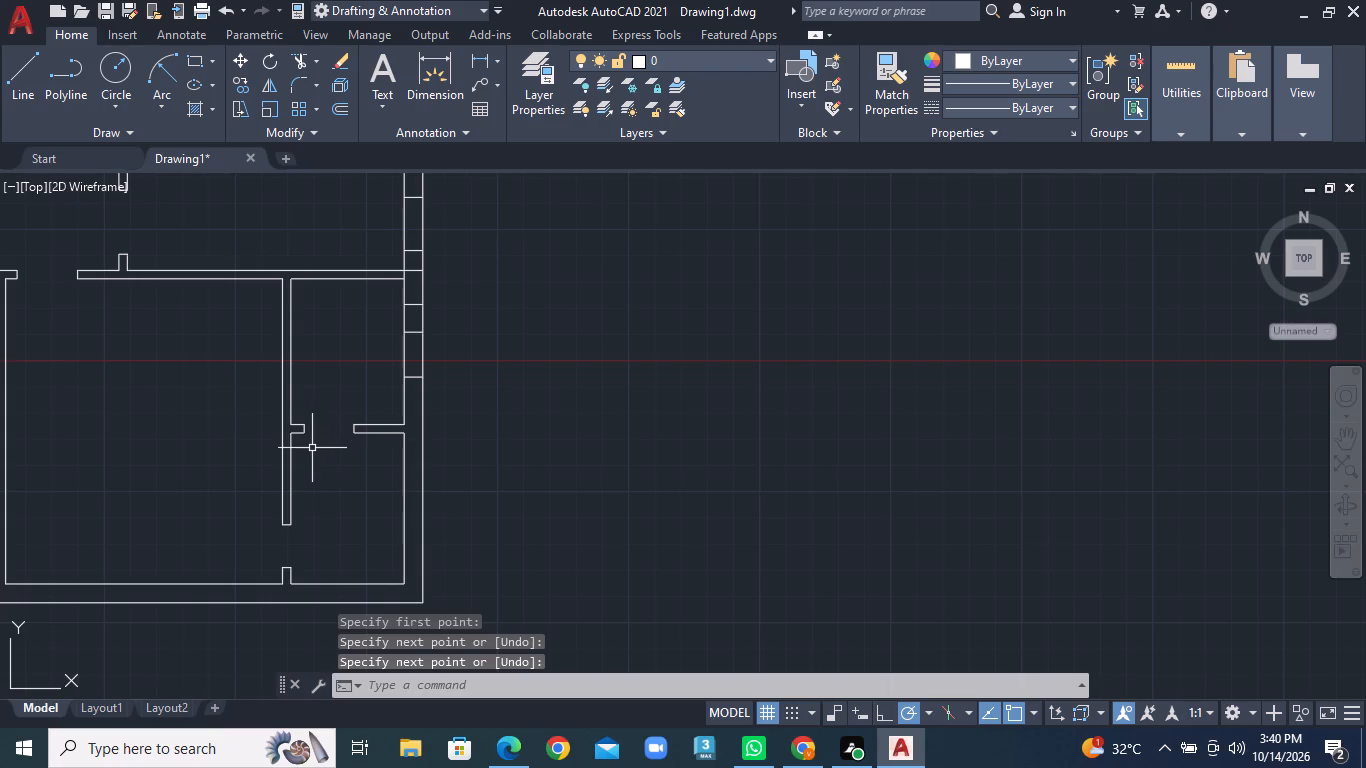
scroll(312, 448, down, 1)
middle_drag(263, 508, 434, 436)
middle_drag(438, 435, 459, 432)
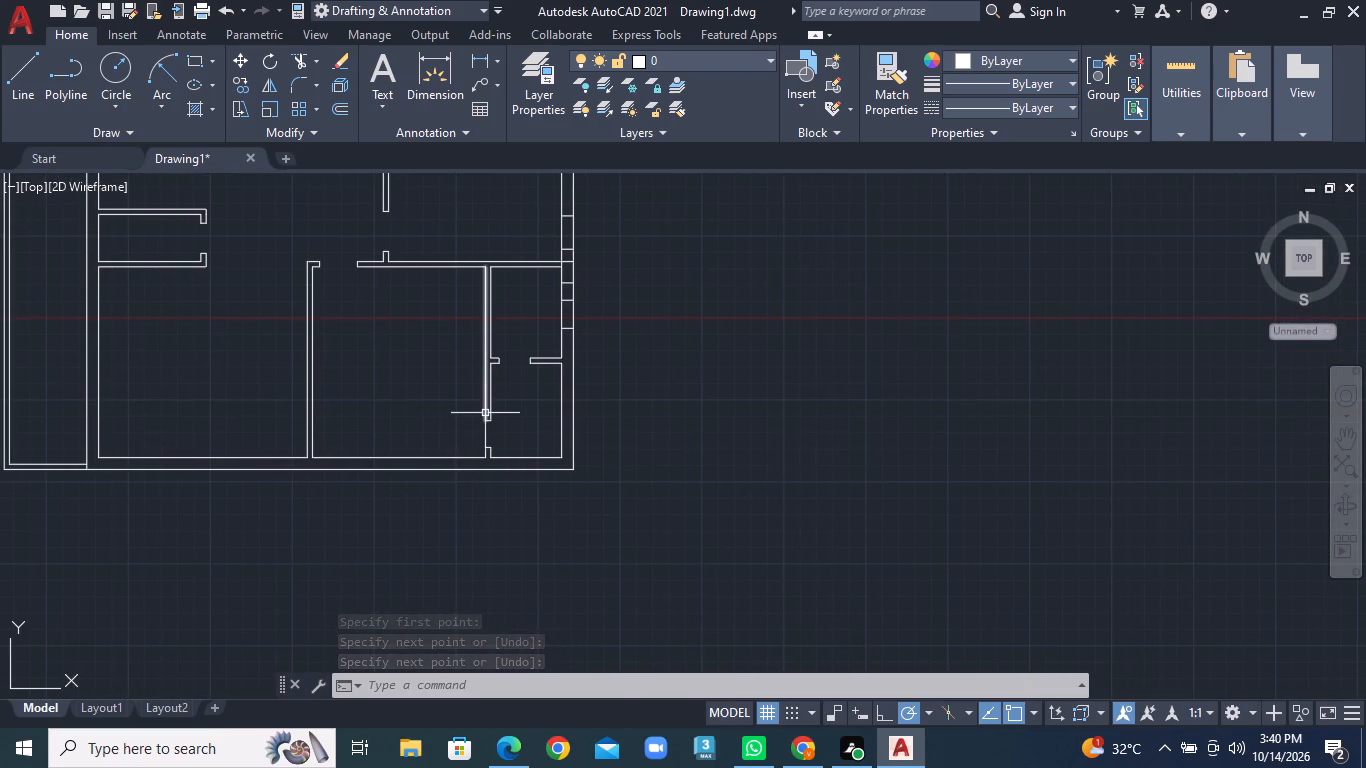
click(15, 88)
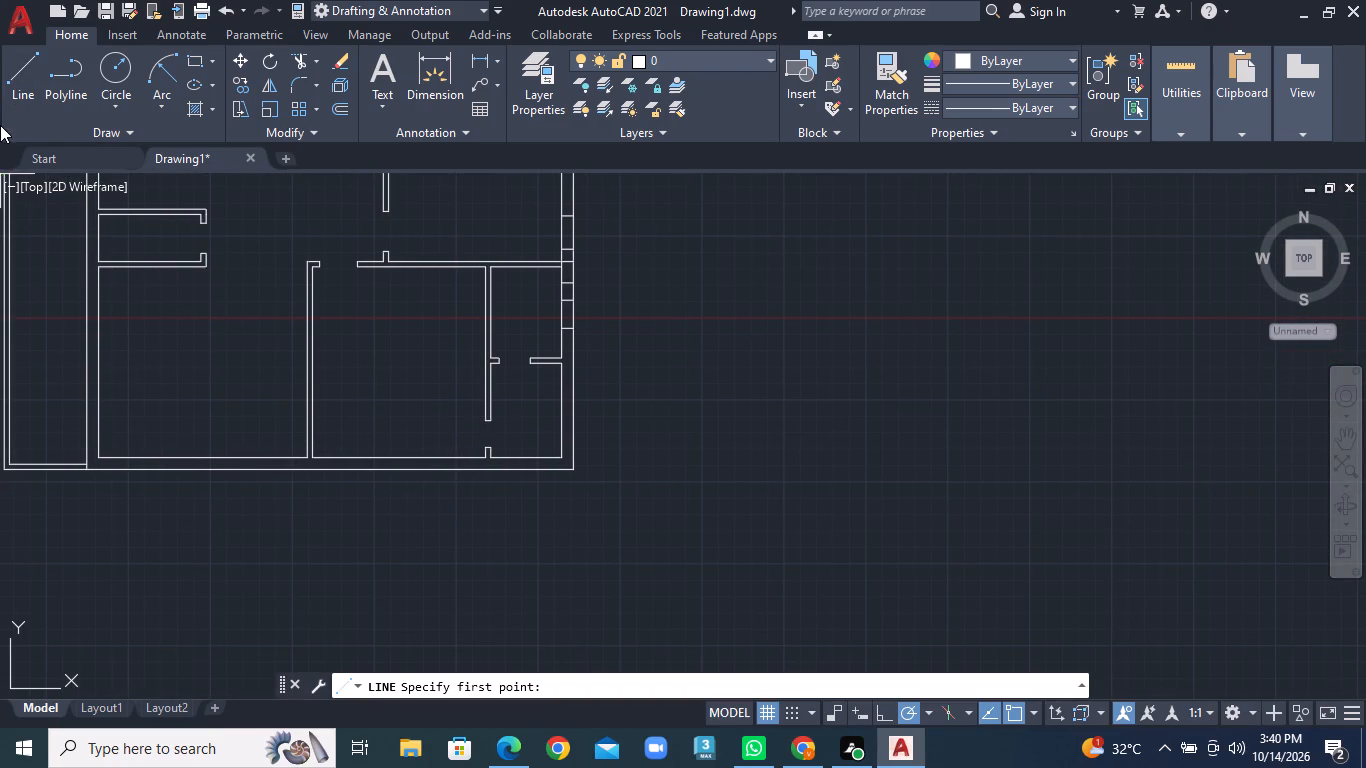
scroll(289, 447, up, 3)
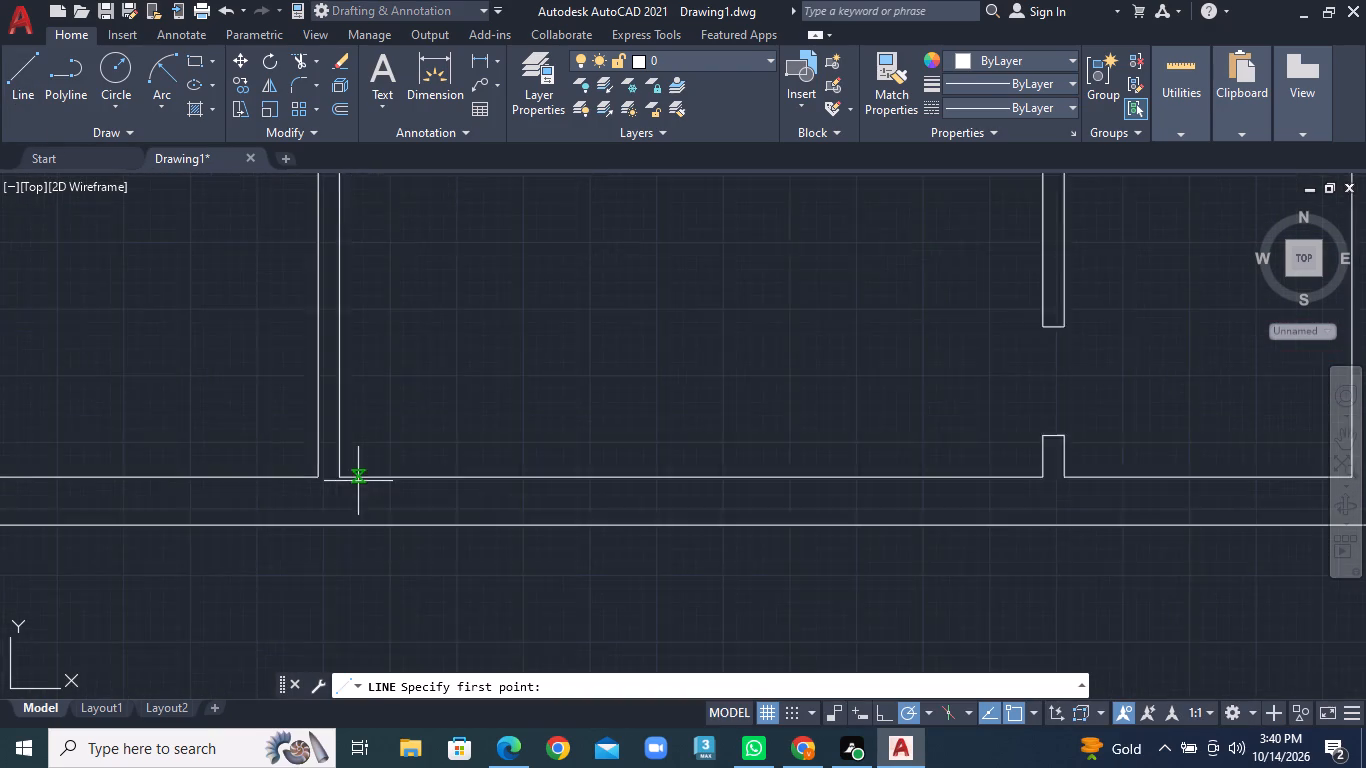
scroll(358, 481, up, 1)
click(288, 480)
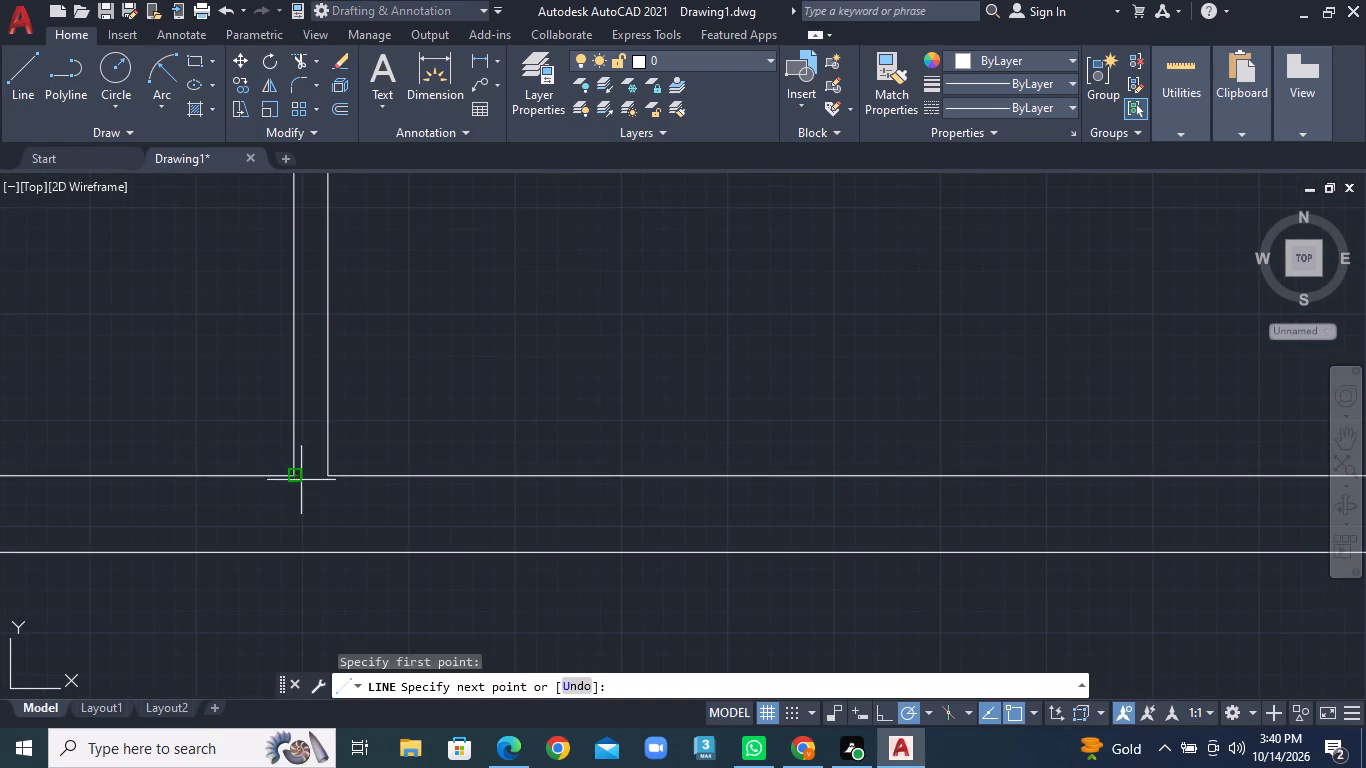
click(327, 479)
right_click(327, 479)
click(350, 491)
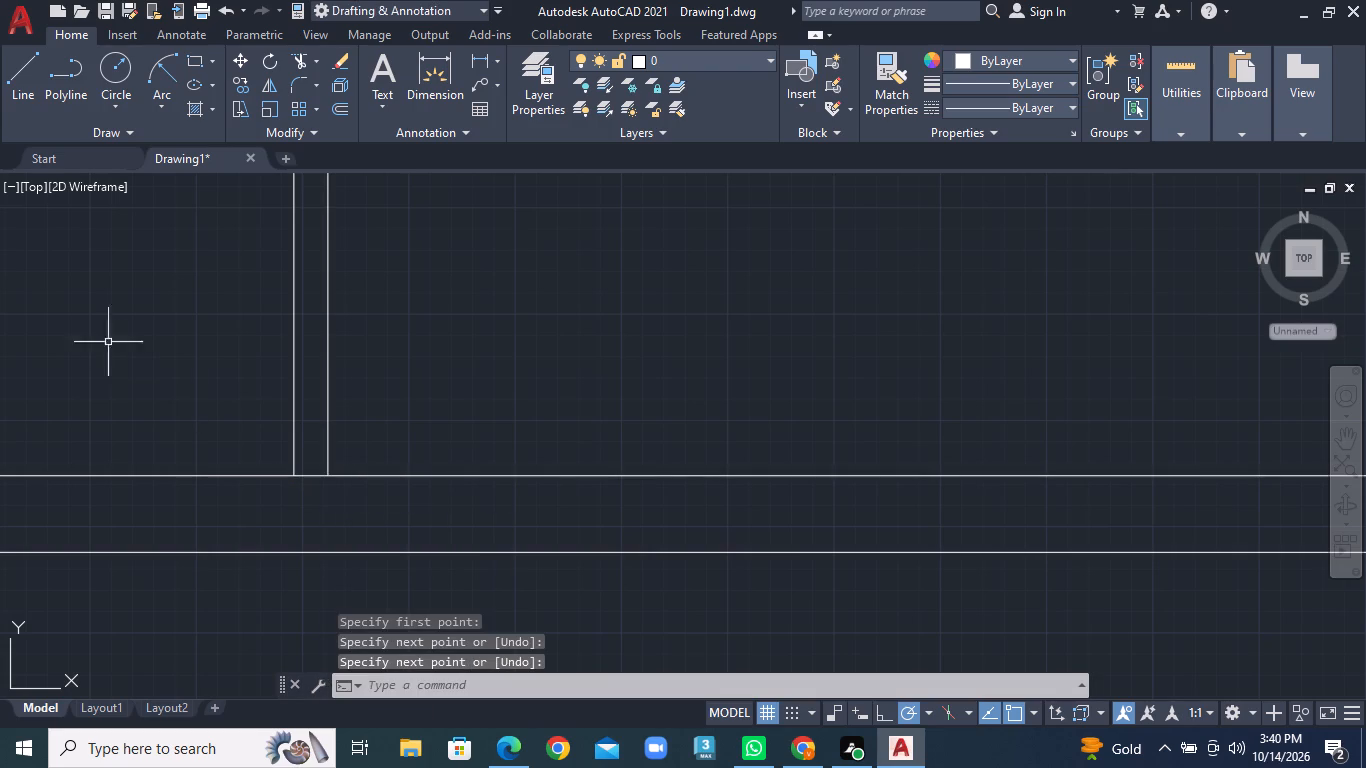
Draw a vertical line across the bottom outer wall, continuing the left line of the partition between the two large lower rooms.
click(9, 89)
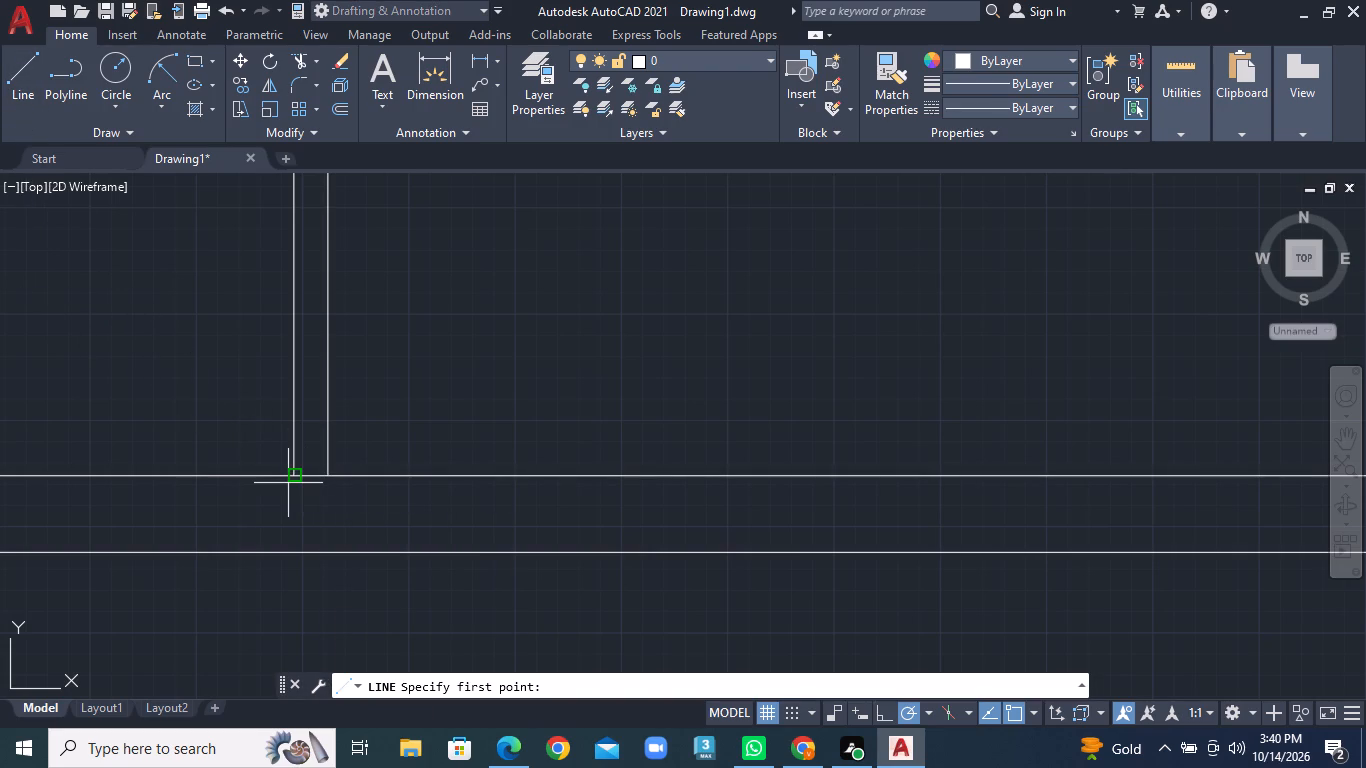
click(287, 483)
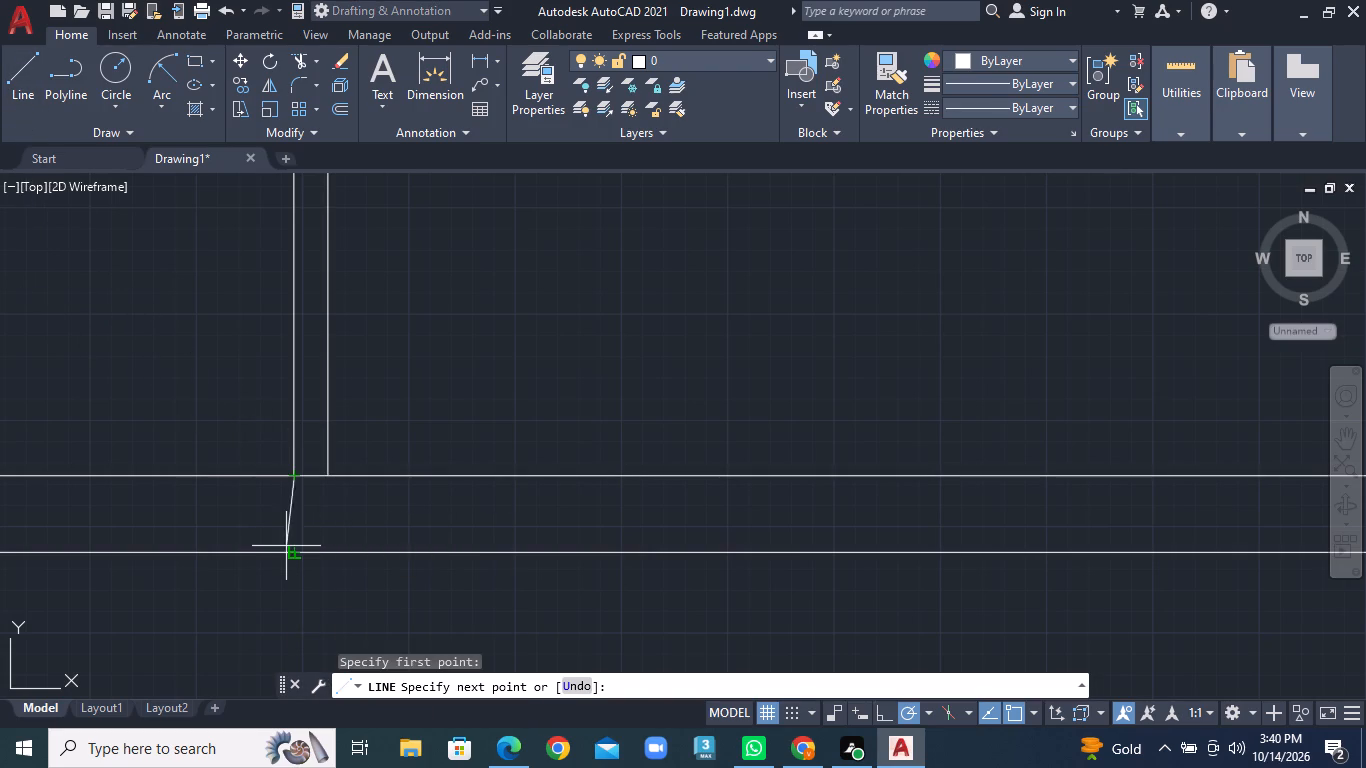
click(293, 548)
right_click(293, 548)
click(337, 328)
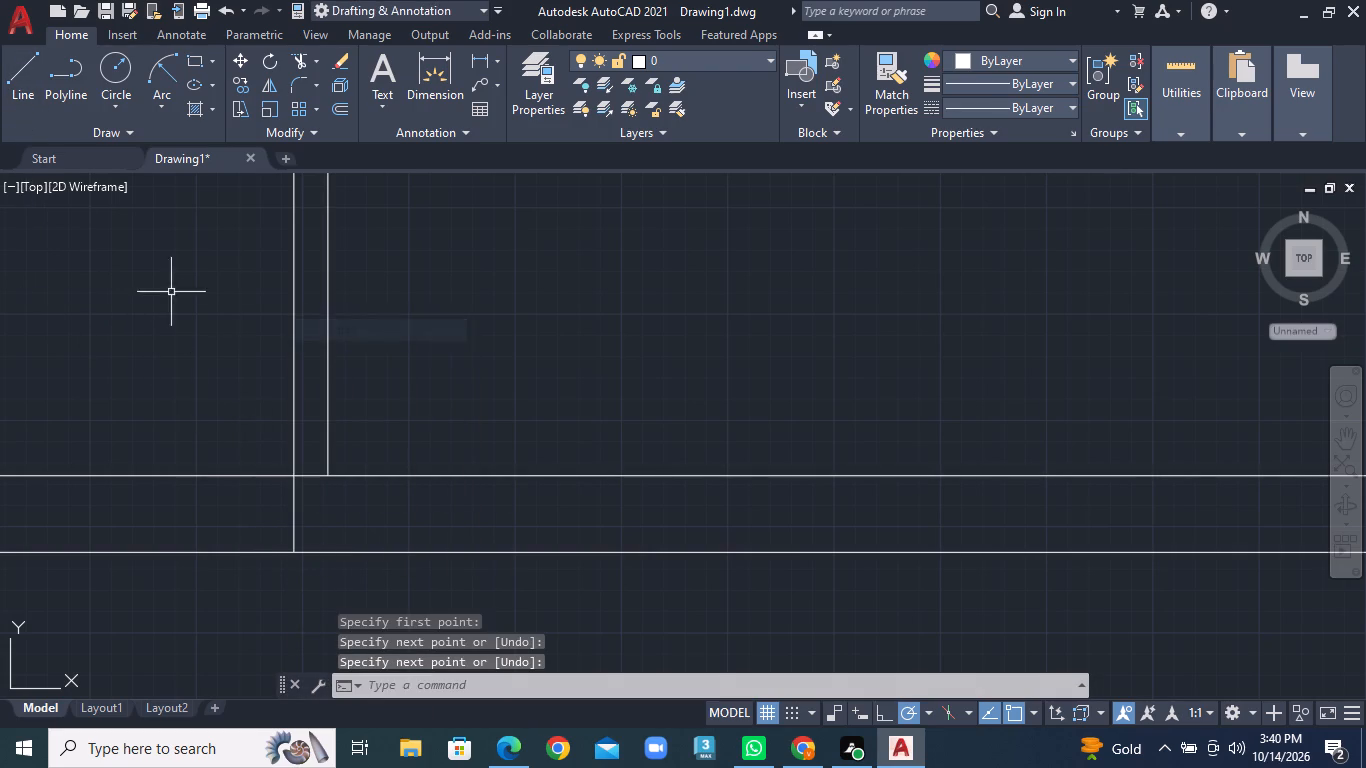
Draw two vertical lines across the bottom outer wall just right of that partition, marking a window's ends.
click(10, 77)
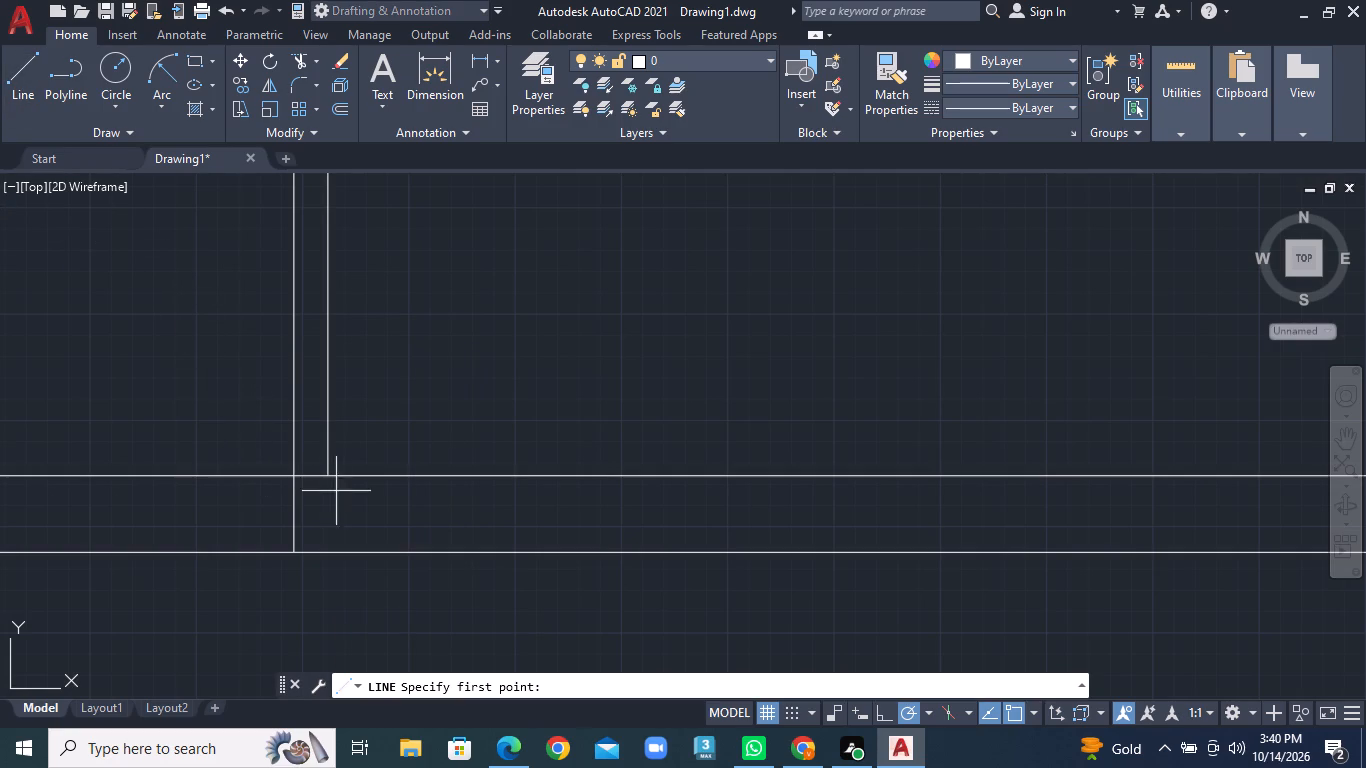
click(420, 478)
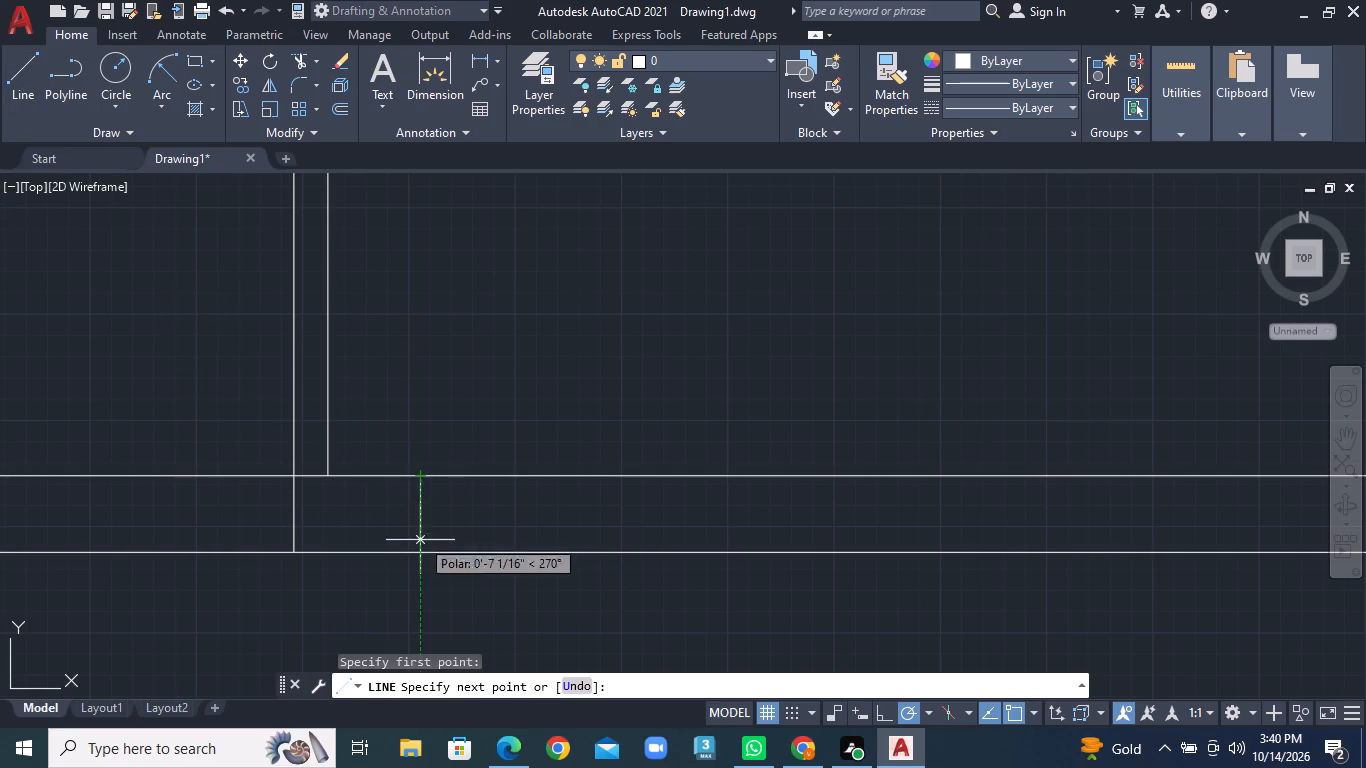
right_click(420, 557)
click(420, 557)
right_click(420, 557)
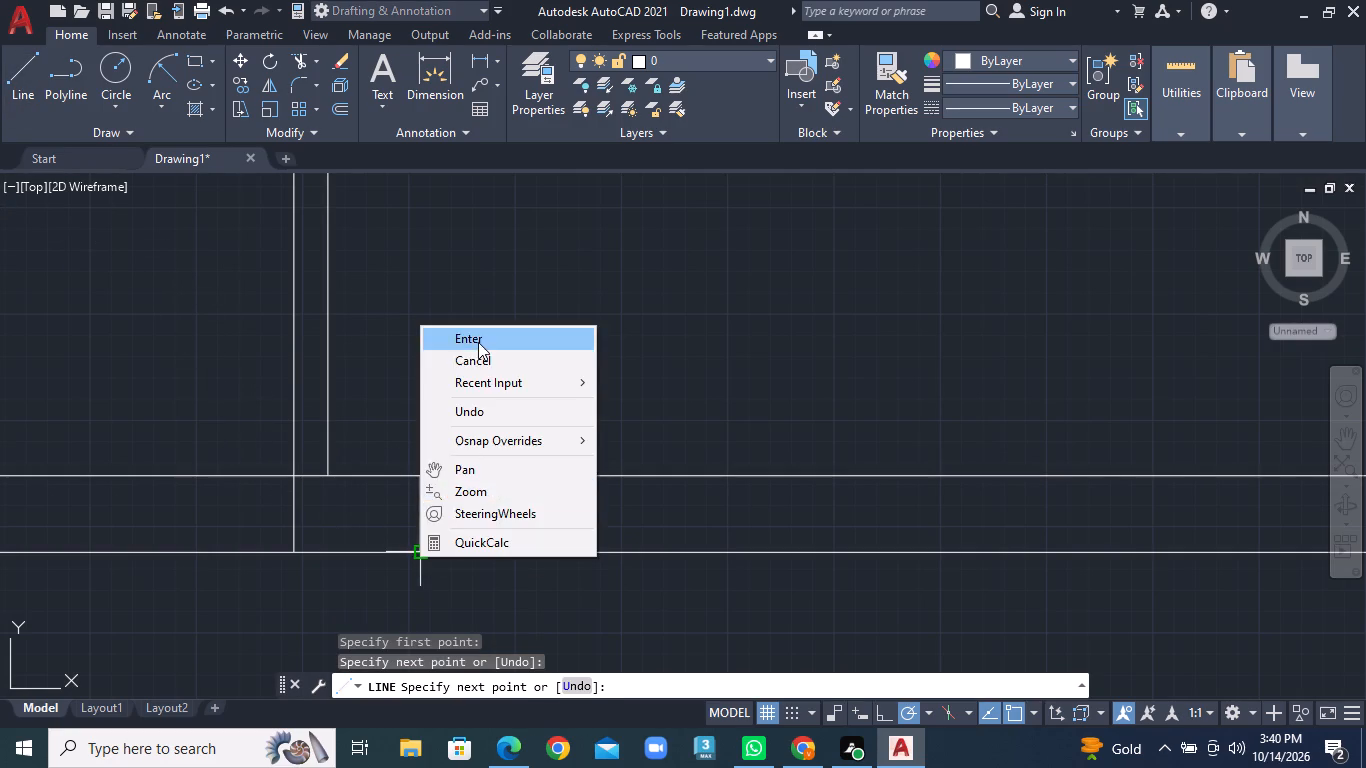
click(478, 336)
click(20, 80)
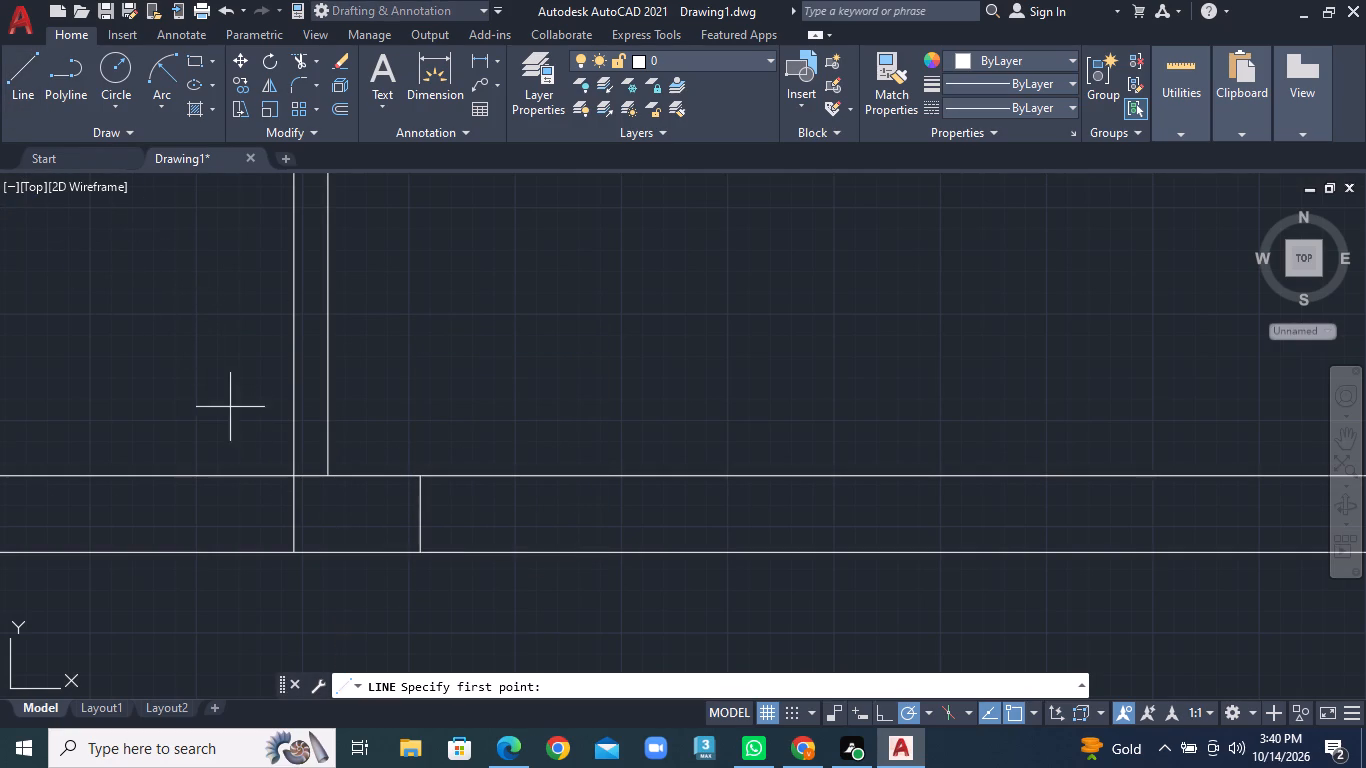
click(684, 476)
double_click(689, 548)
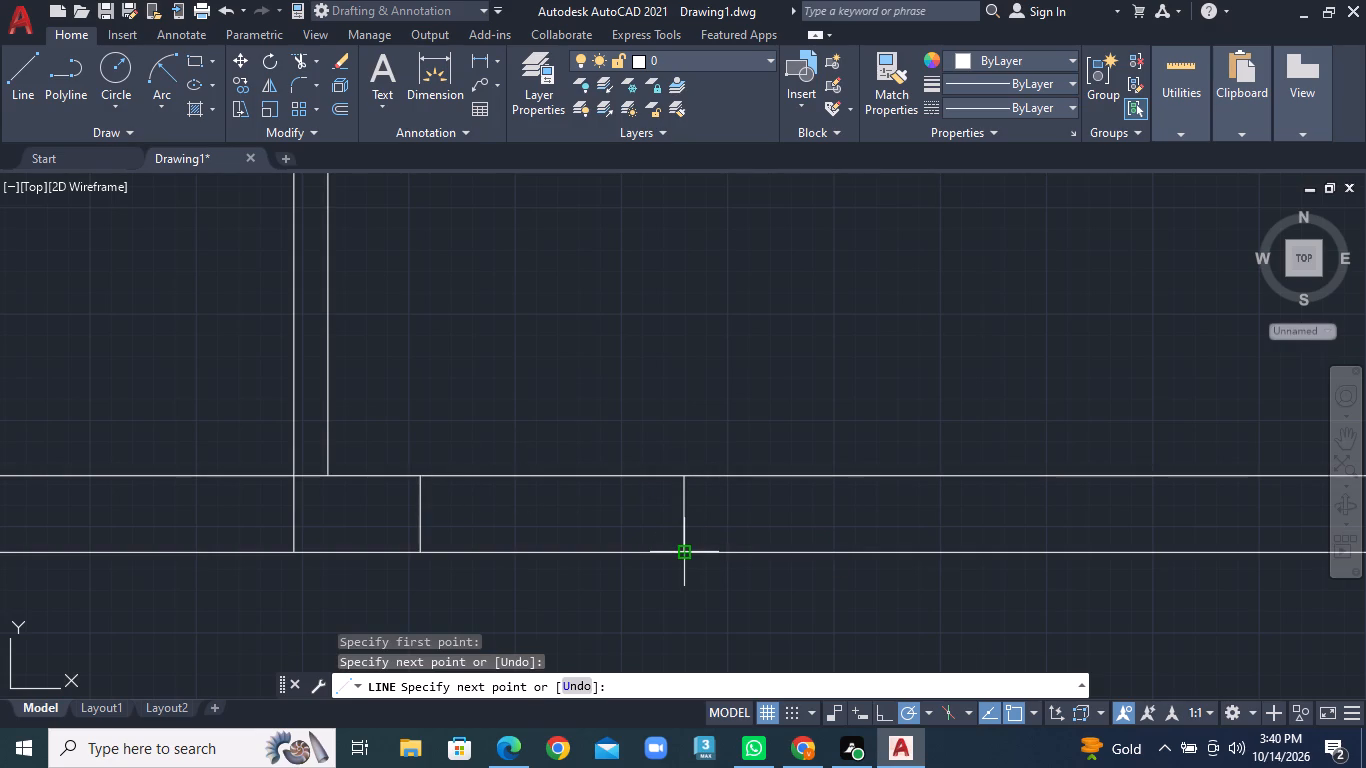
right_click(689, 548)
click(728, 333)
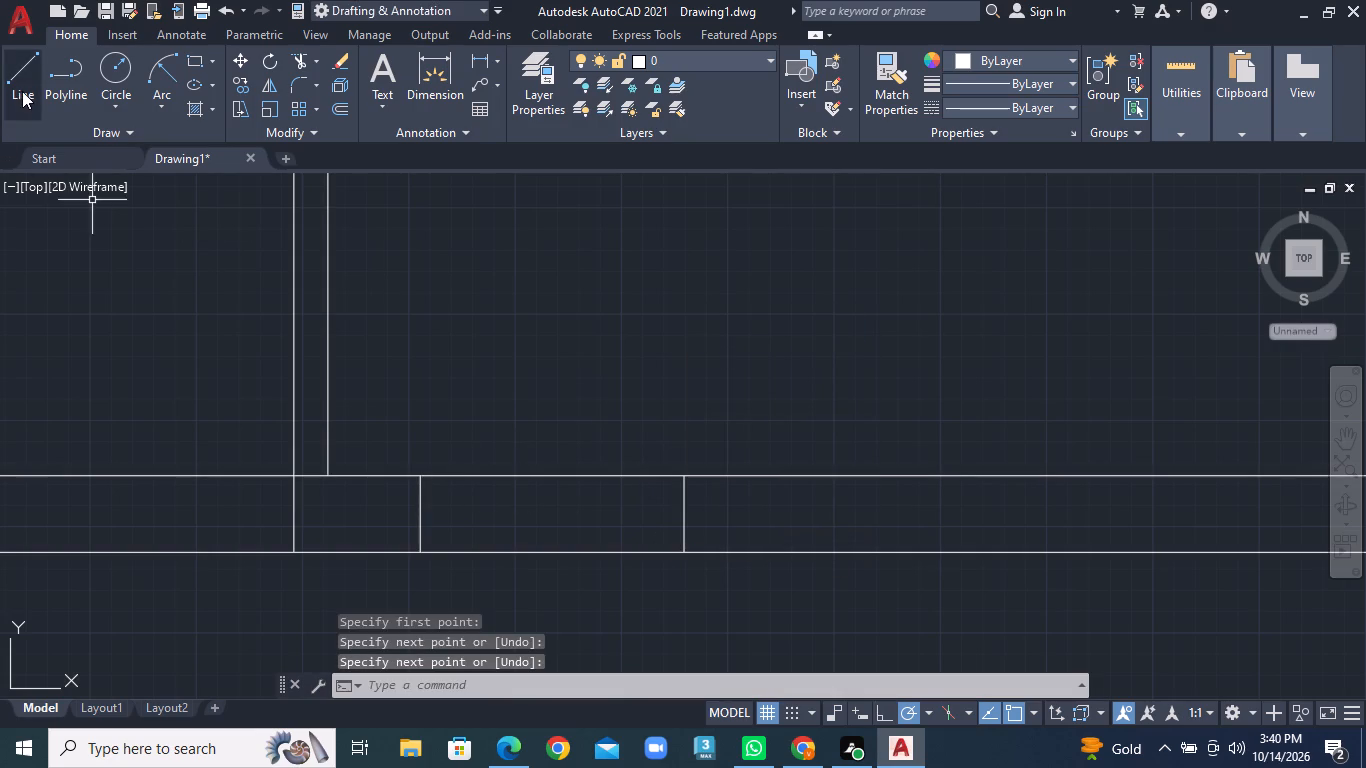
Draw the window's horizontal centre line between the midpoints of its two end lines in the bottom outer wall.
click(22, 91)
click(421, 513)
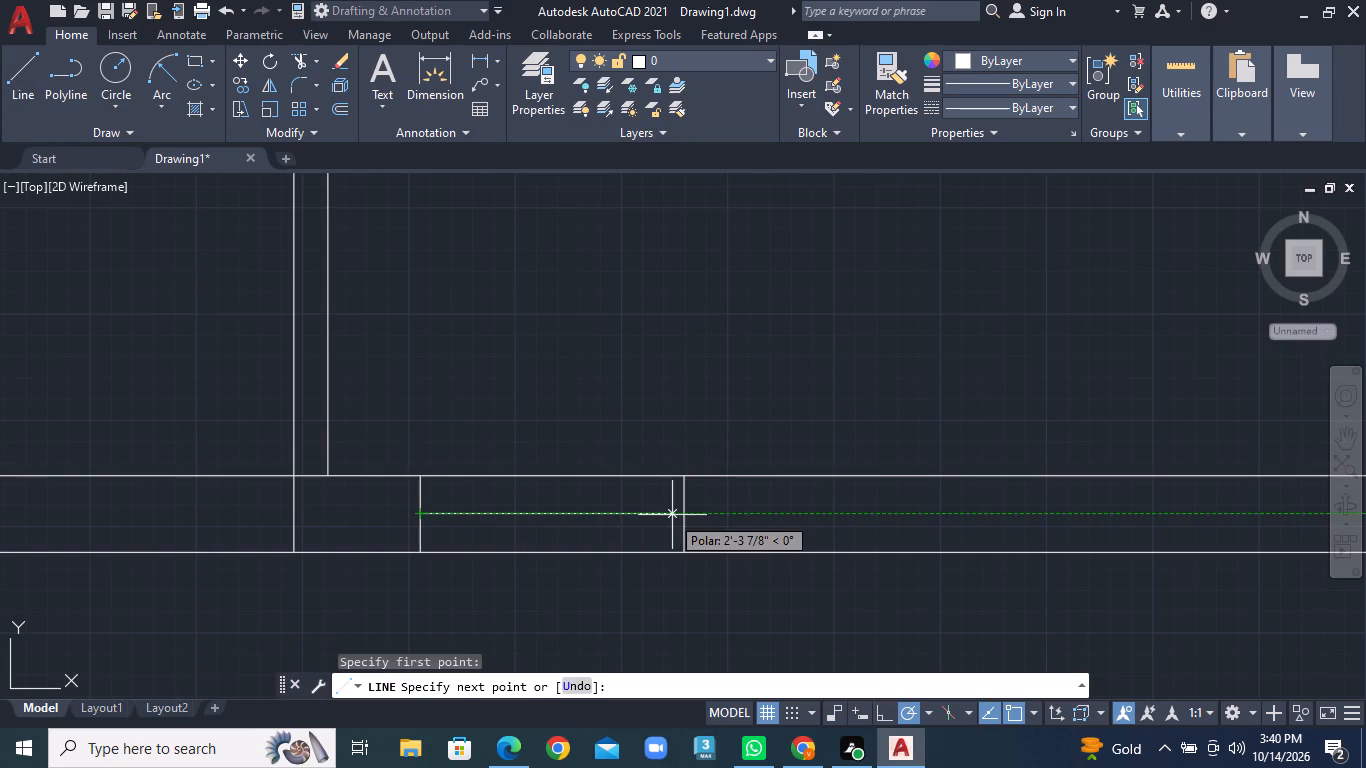
click(687, 515)
right_click(687, 515)
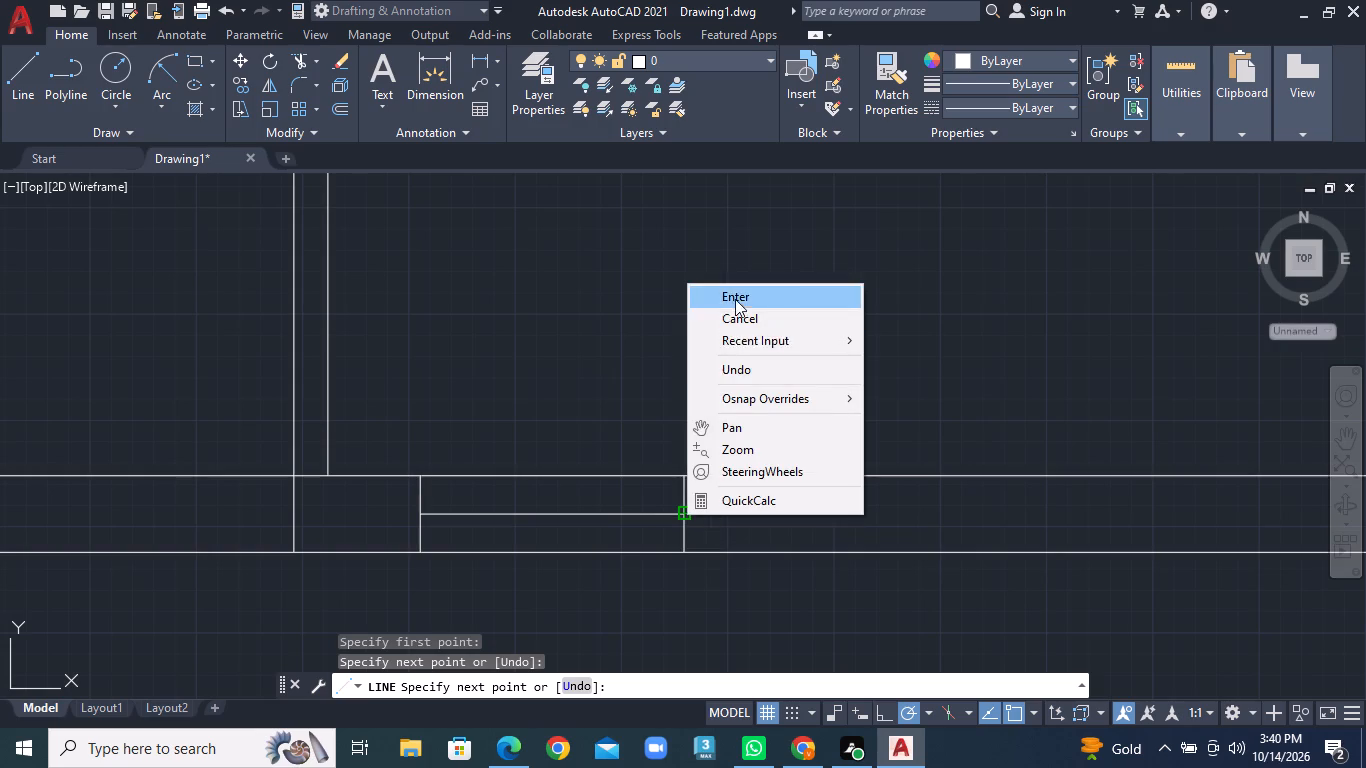
click(735, 299)
Draw a short horizontal line across the left outer wall of the bottom-left room, just above its lower corner.
scroll(496, 385, down, 3)
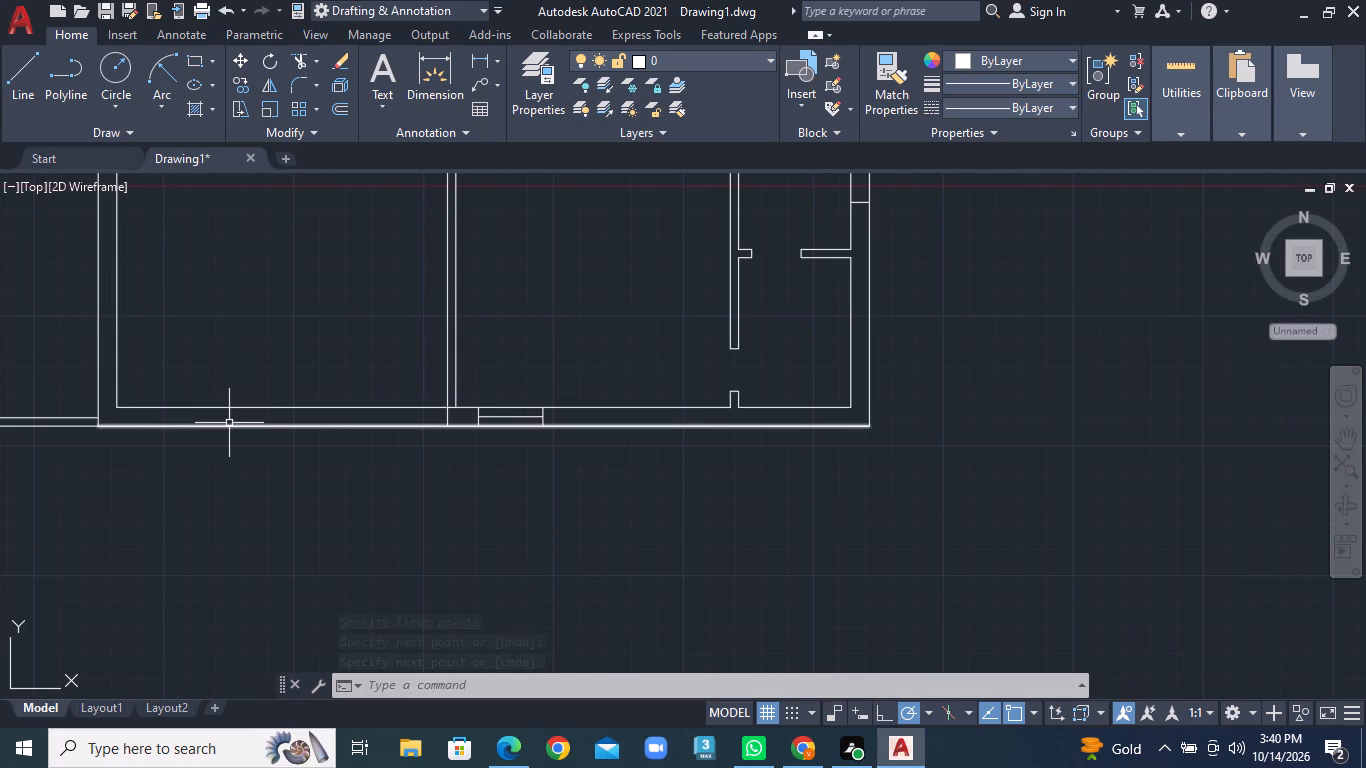
scroll(295, 451, down, 2)
middle_drag(271, 449, 477, 550)
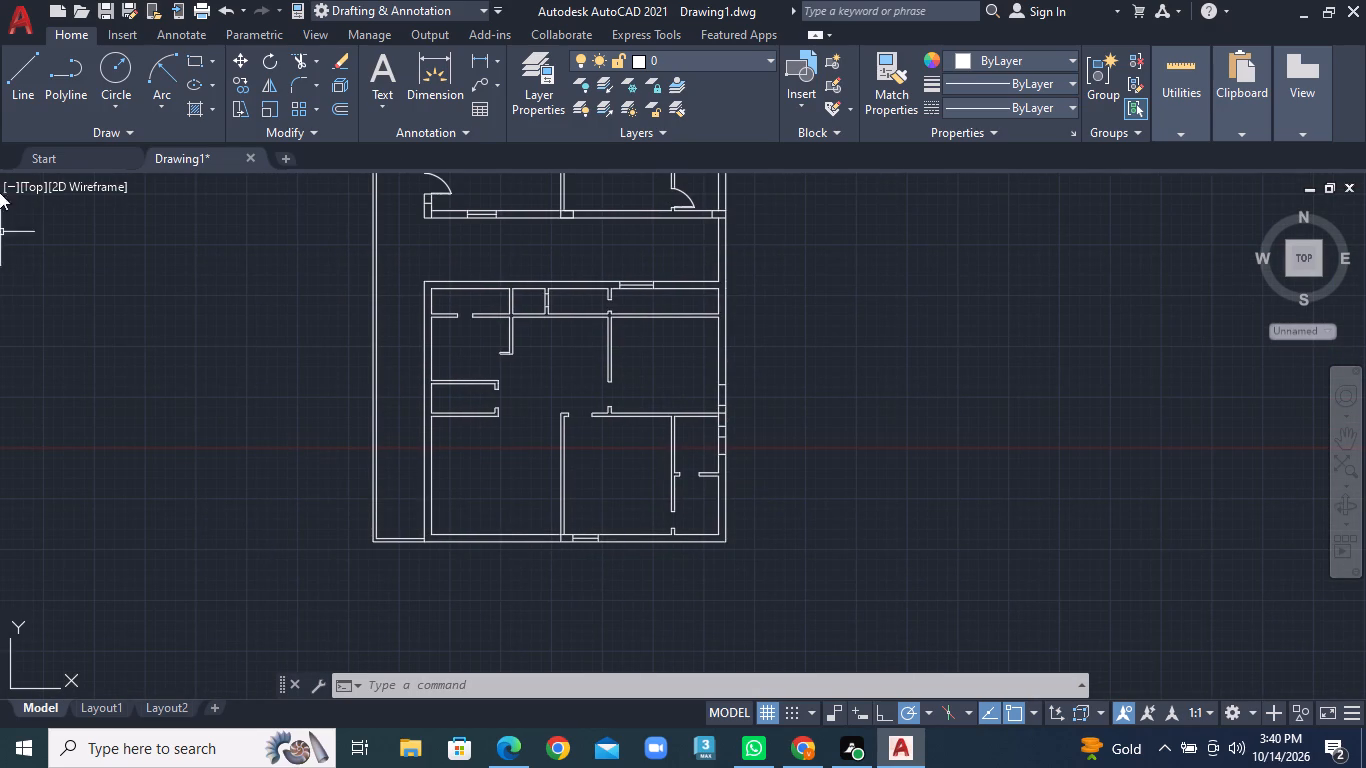
click(25, 96)
scroll(461, 446, up, 2)
middle_drag(544, 564, 495, 358)
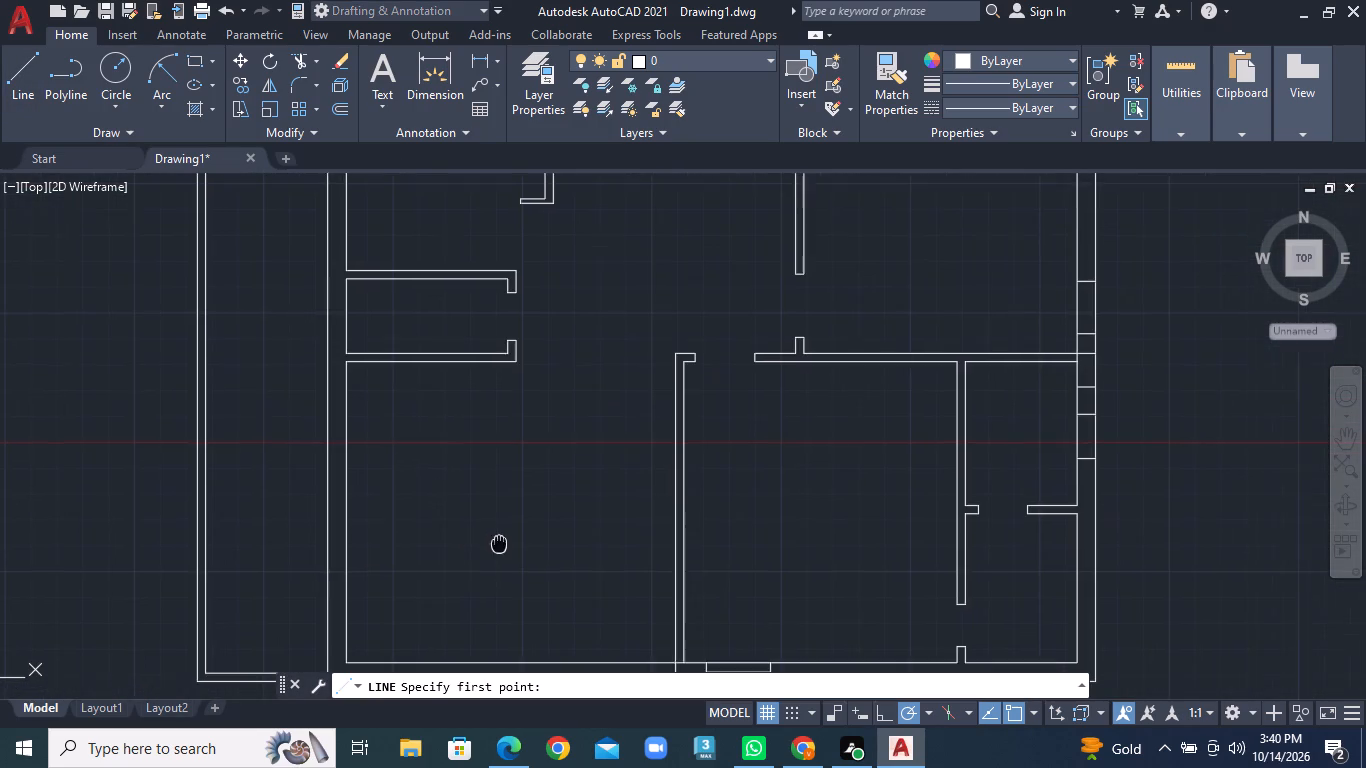
middle_drag(495, 358, 495, 293)
click(312, 369)
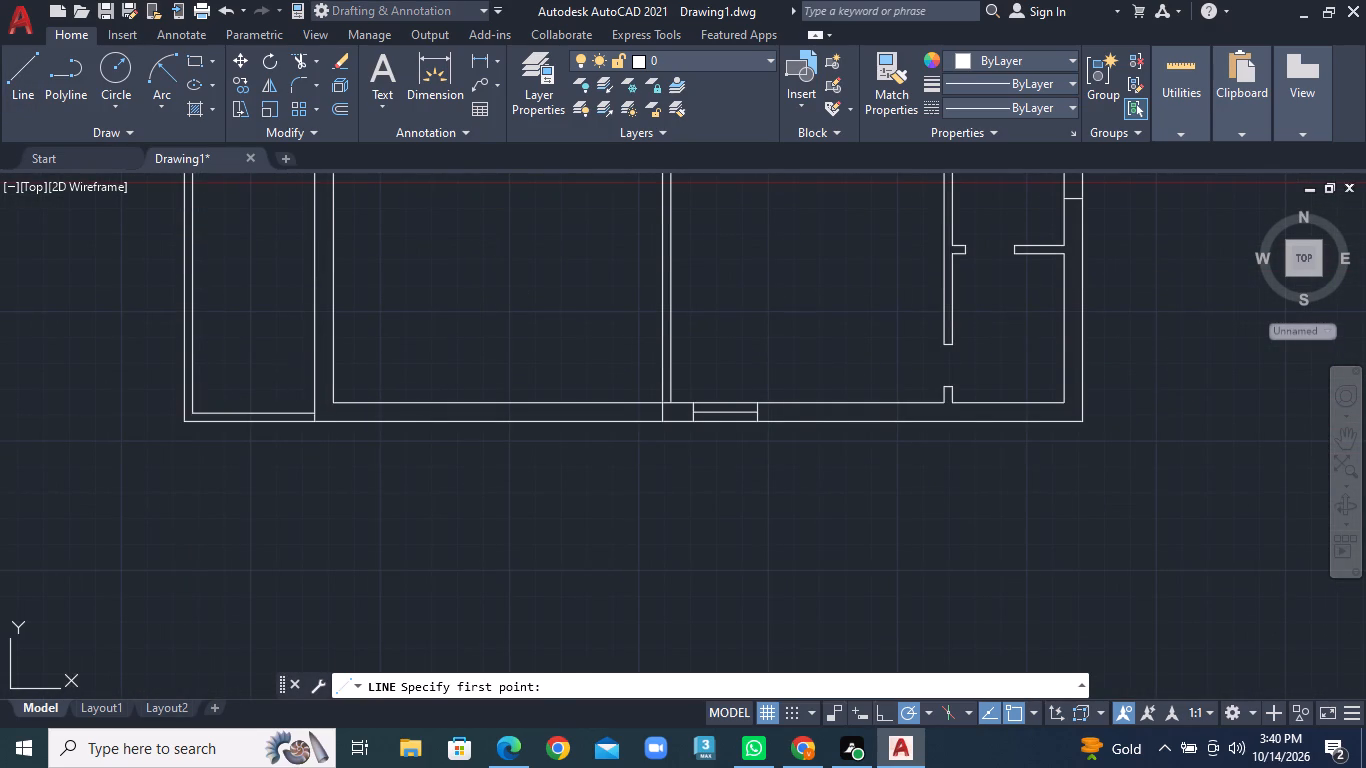
click(334, 369)
right_click(334, 369)
click(353, 373)
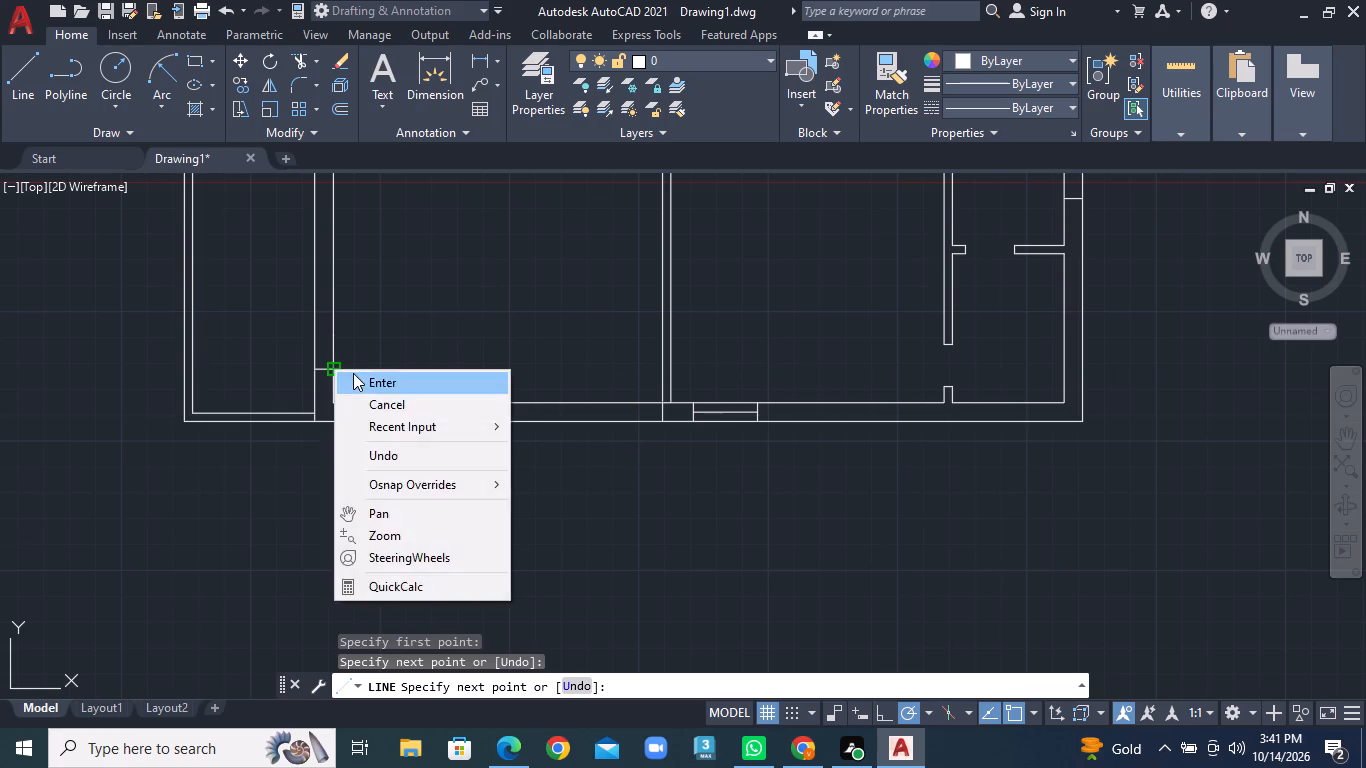
Draw a vertical line across the bottom outer wall at the bottom-left room's corner, continuing the left outer wall's inner face.
click(23, 85)
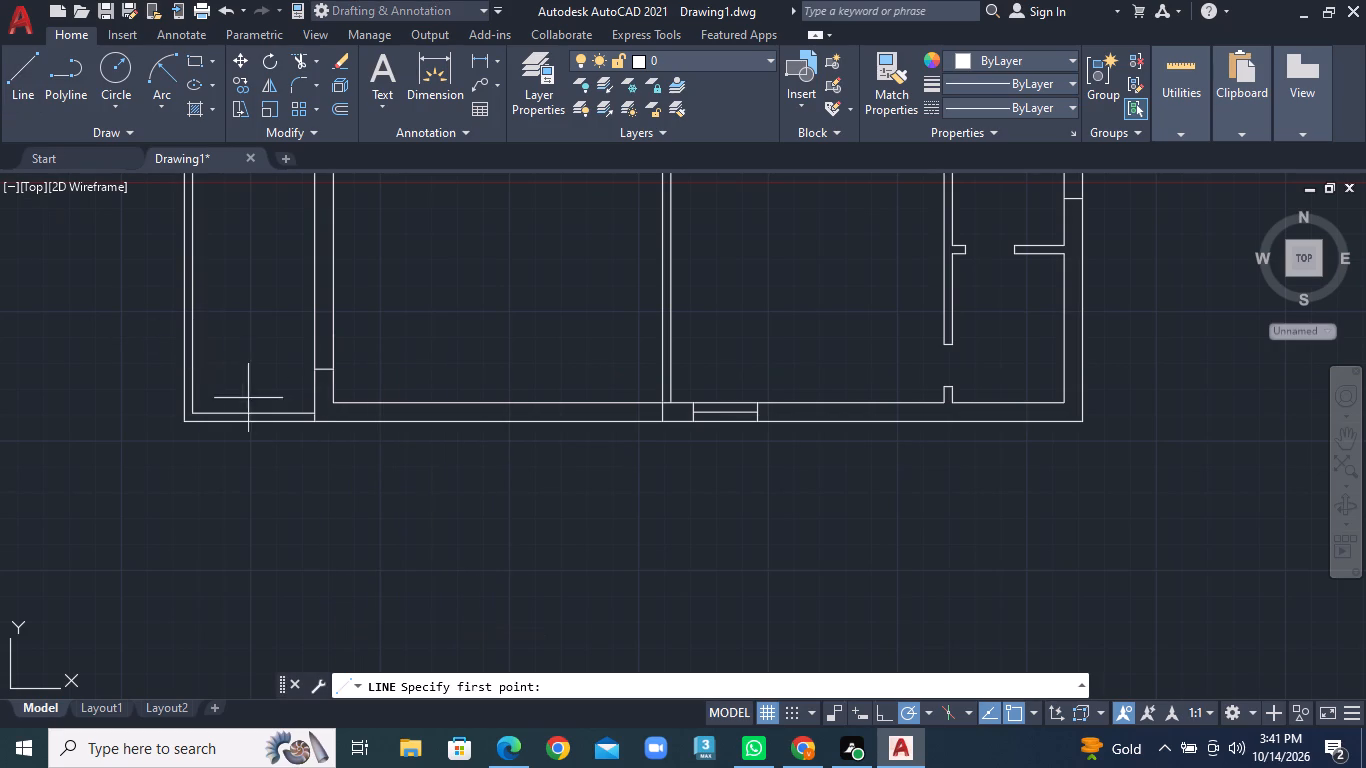
click(331, 405)
click(331, 420)
right_click(331, 420)
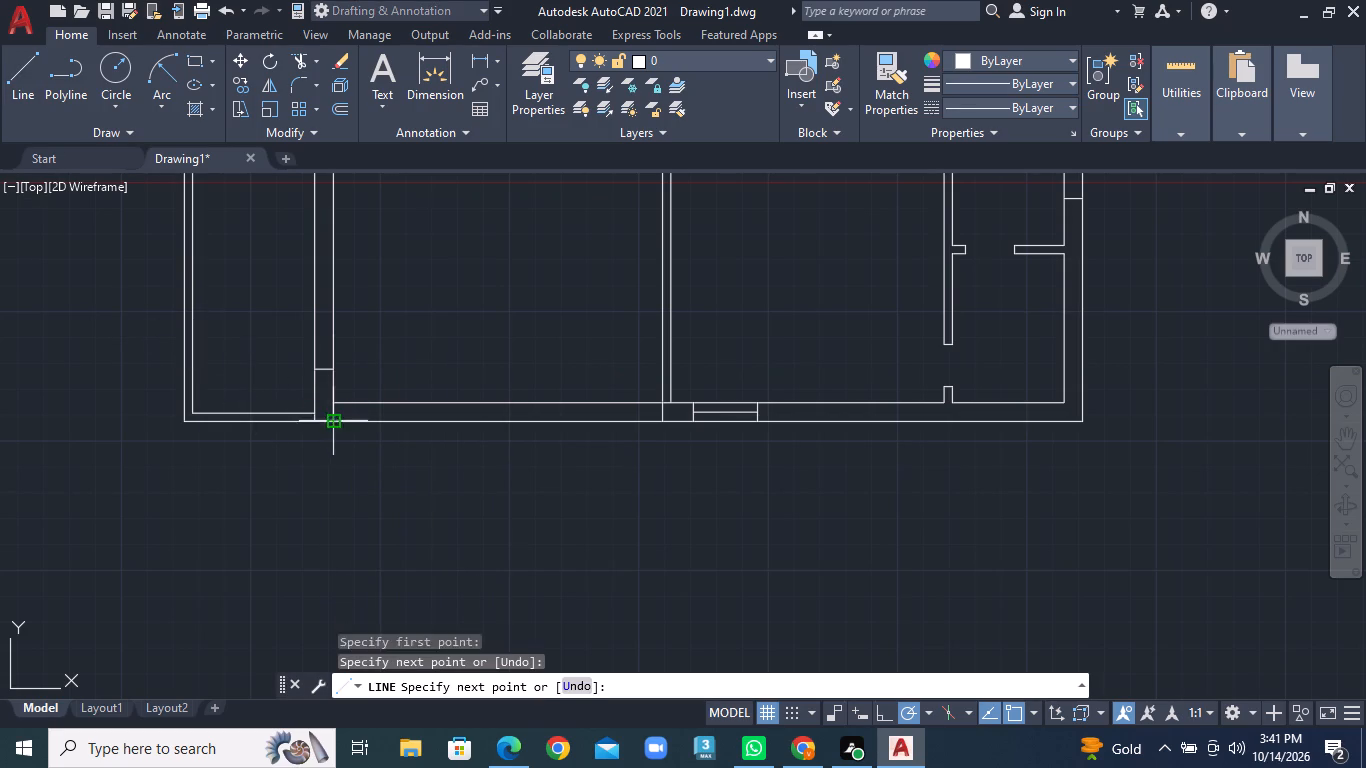
click(367, 426)
Close off the bottom-right corner with a horizontal line across the right outer wall and a vertical line across the bottom outer wall.
click(22, 96)
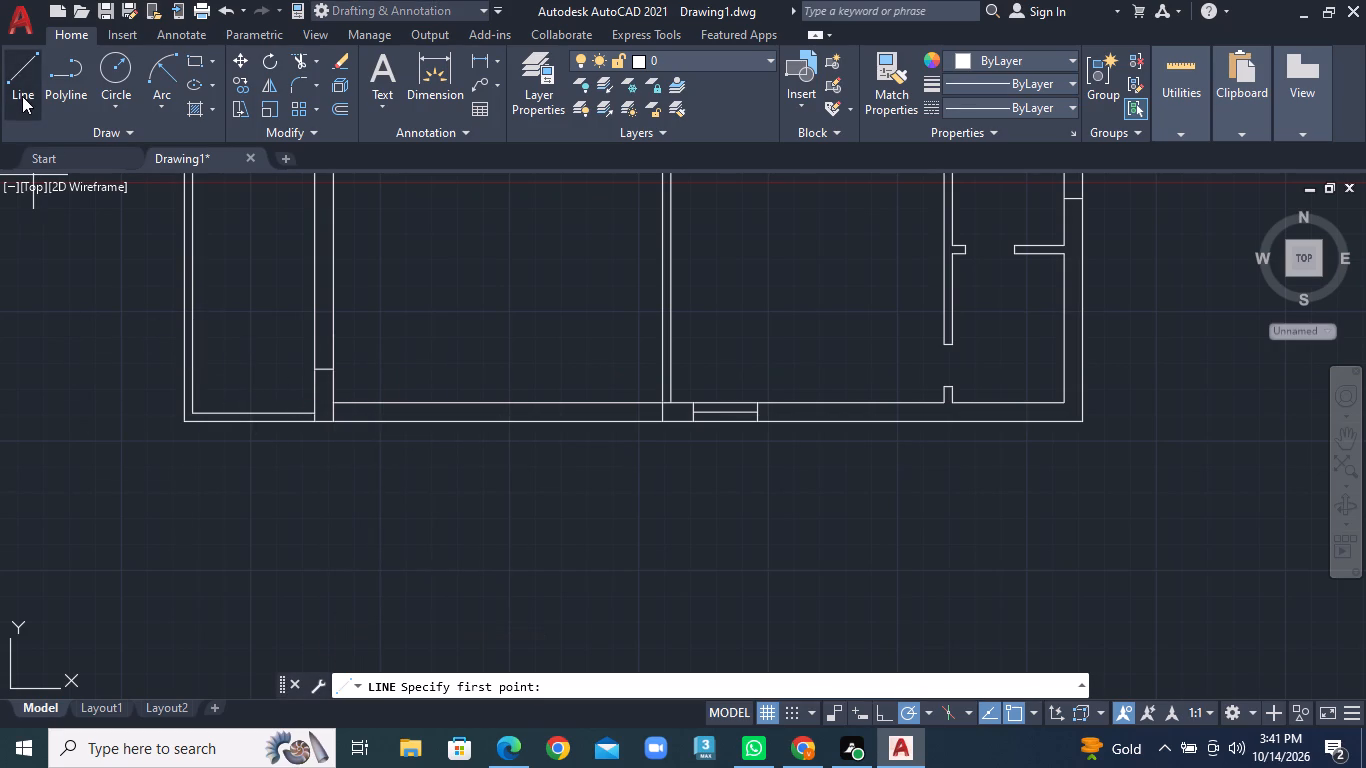
scroll(1100, 389, up, 2)
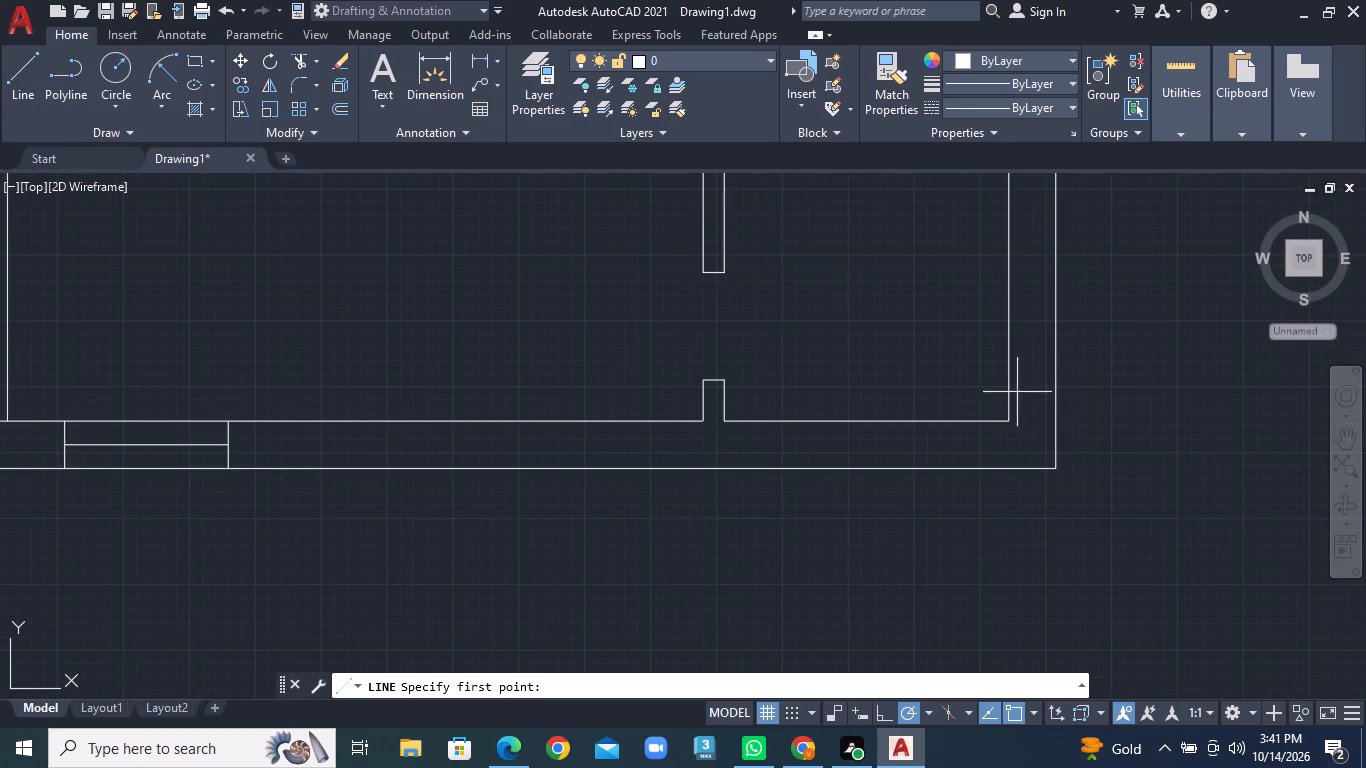
click(1007, 378)
click(1052, 378)
right_click(1052, 378)
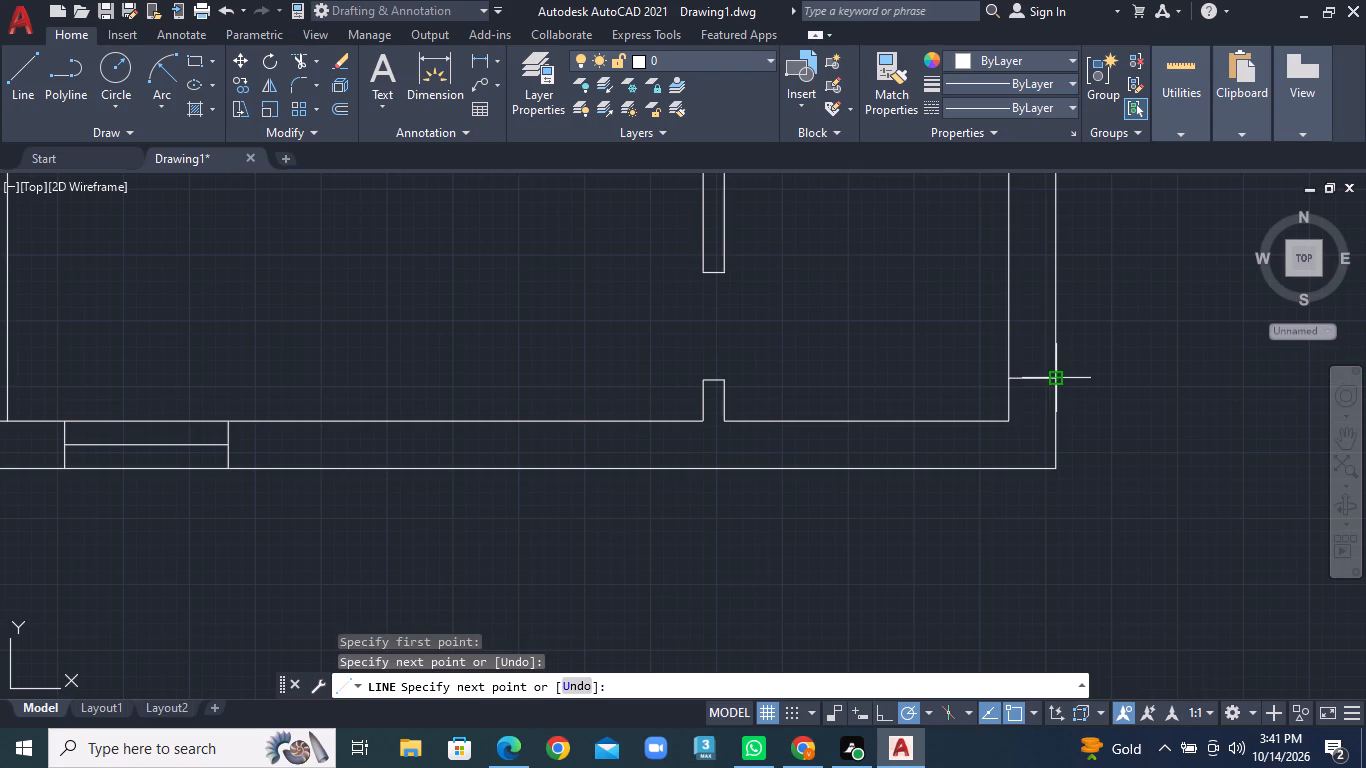
click(1065, 381)
click(26, 89)
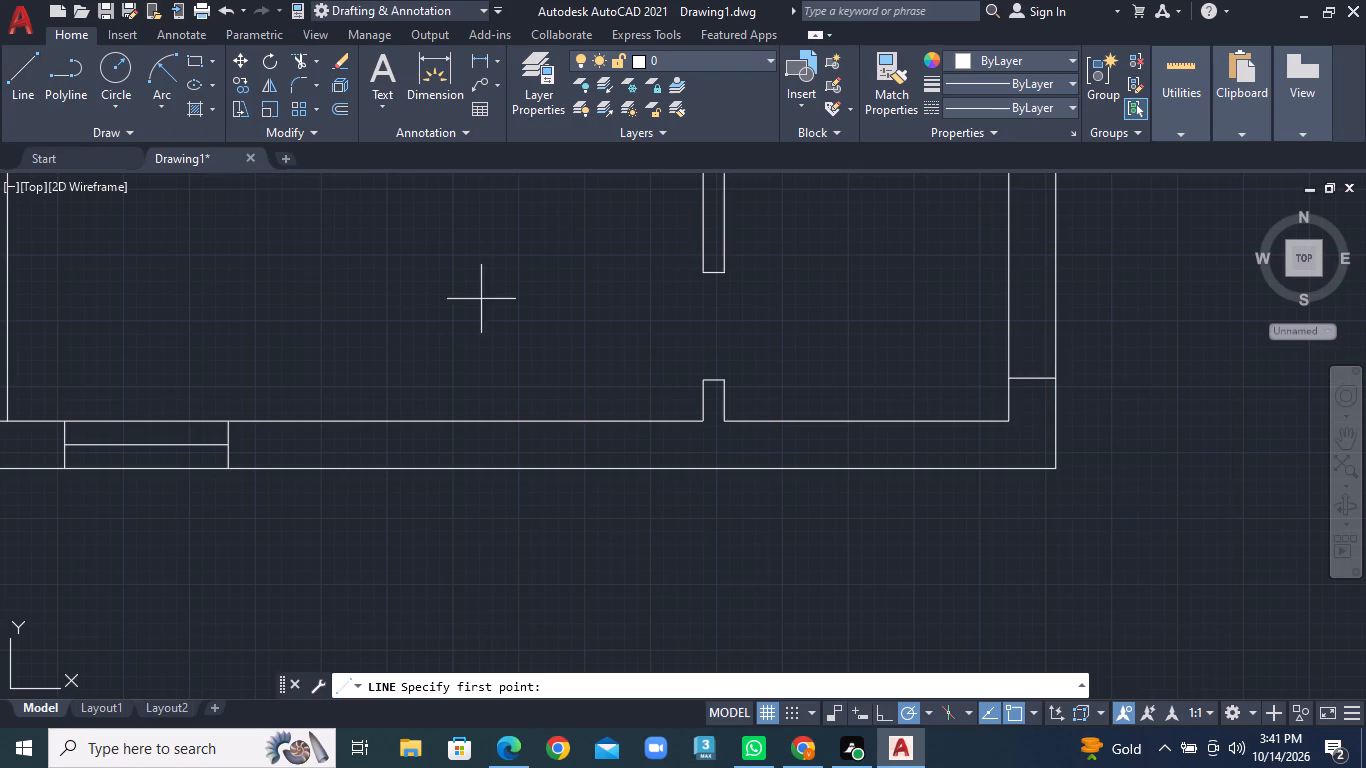
click(1010, 422)
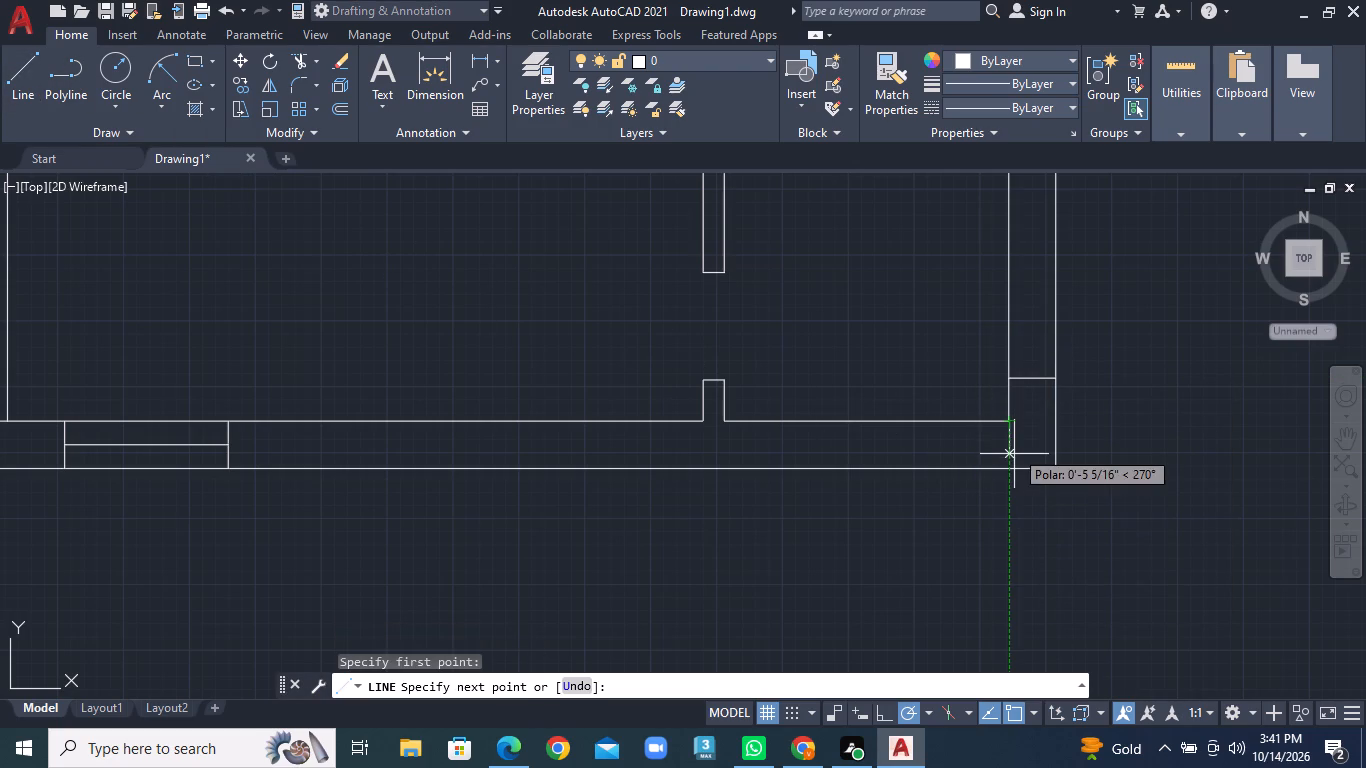
click(1015, 466)
right_click(1015, 466)
click(1044, 471)
Draw two spaced horizontal lines across the left outer wall in the lower half of the bottom-left room, above the existing corner line.
scroll(783, 529, down, 1)
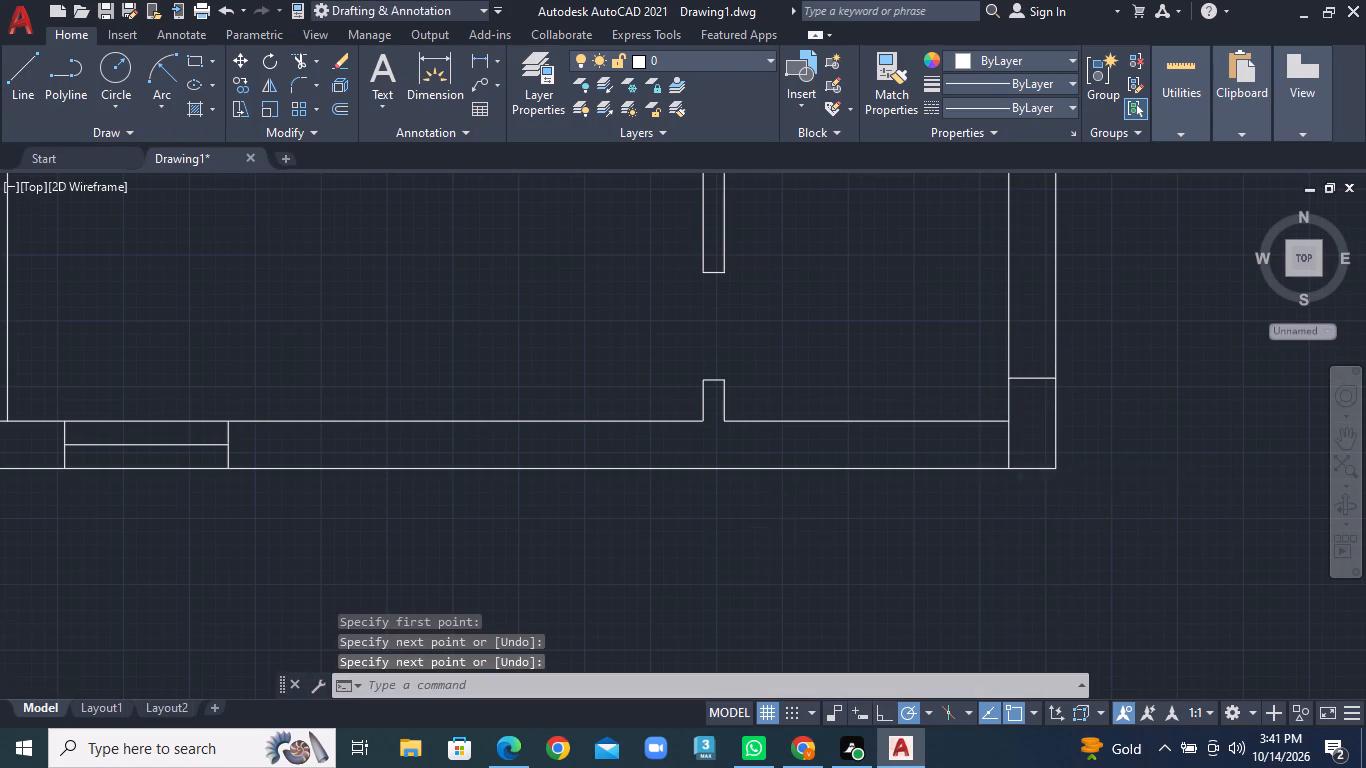
scroll(783, 529, down, 1)
middle_drag(462, 491, 778, 531)
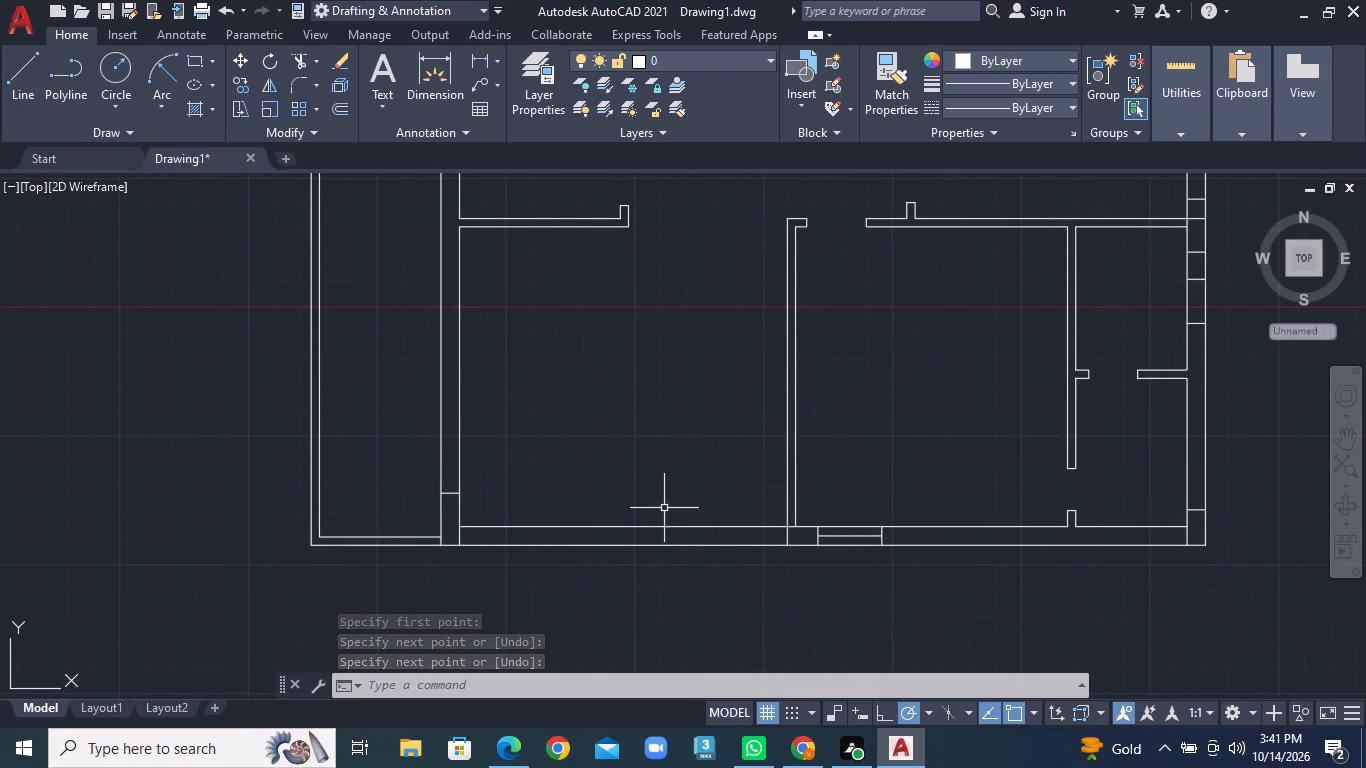
click(20, 108)
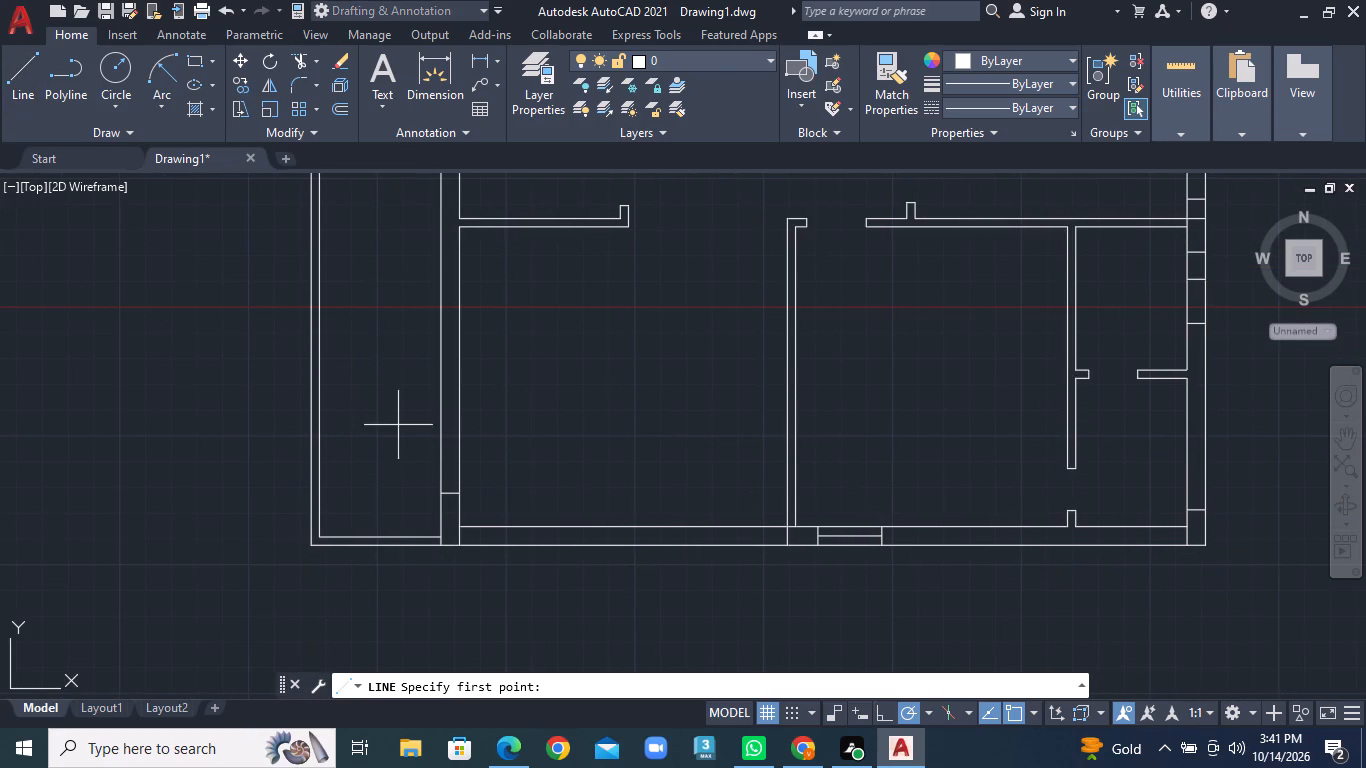
click(440, 465)
click(465, 465)
scroll(465, 465, up, 1)
right_click(465, 465)
click(501, 475)
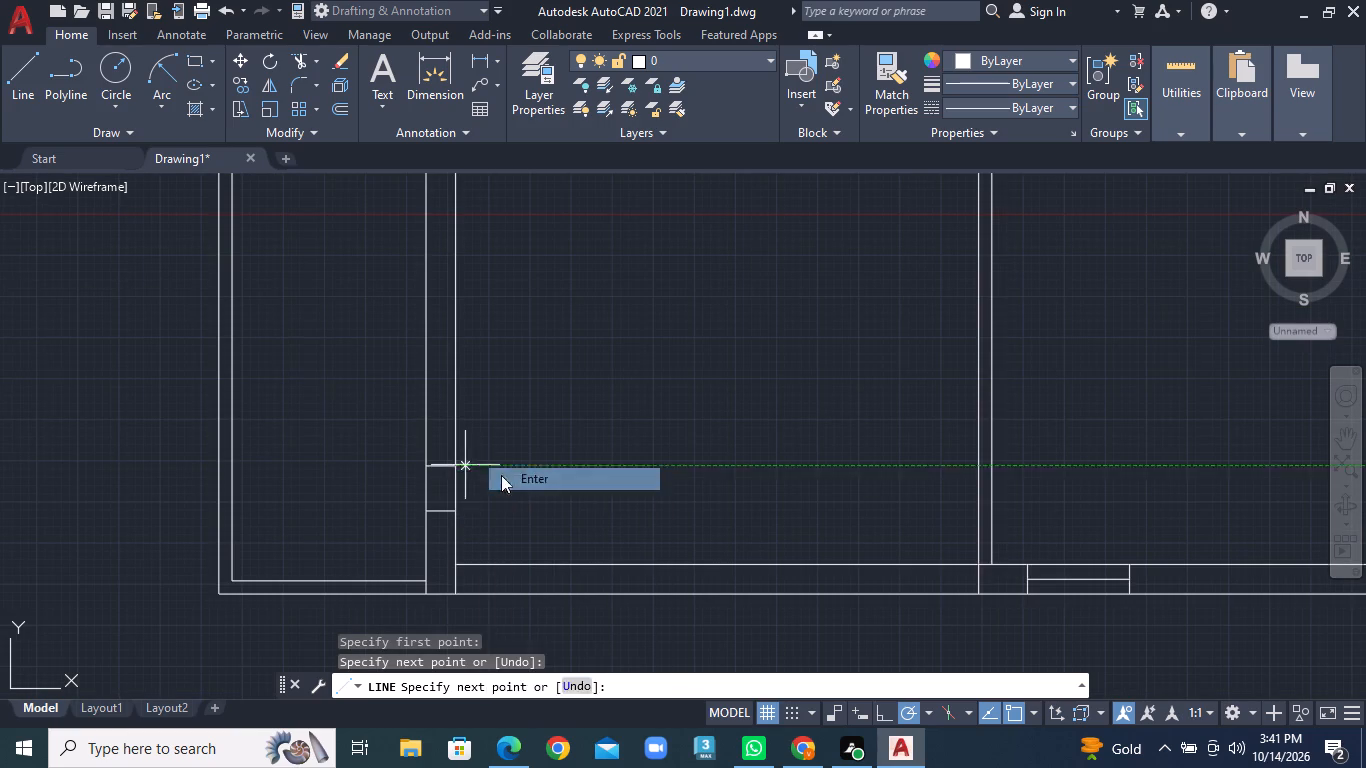
click(27, 84)
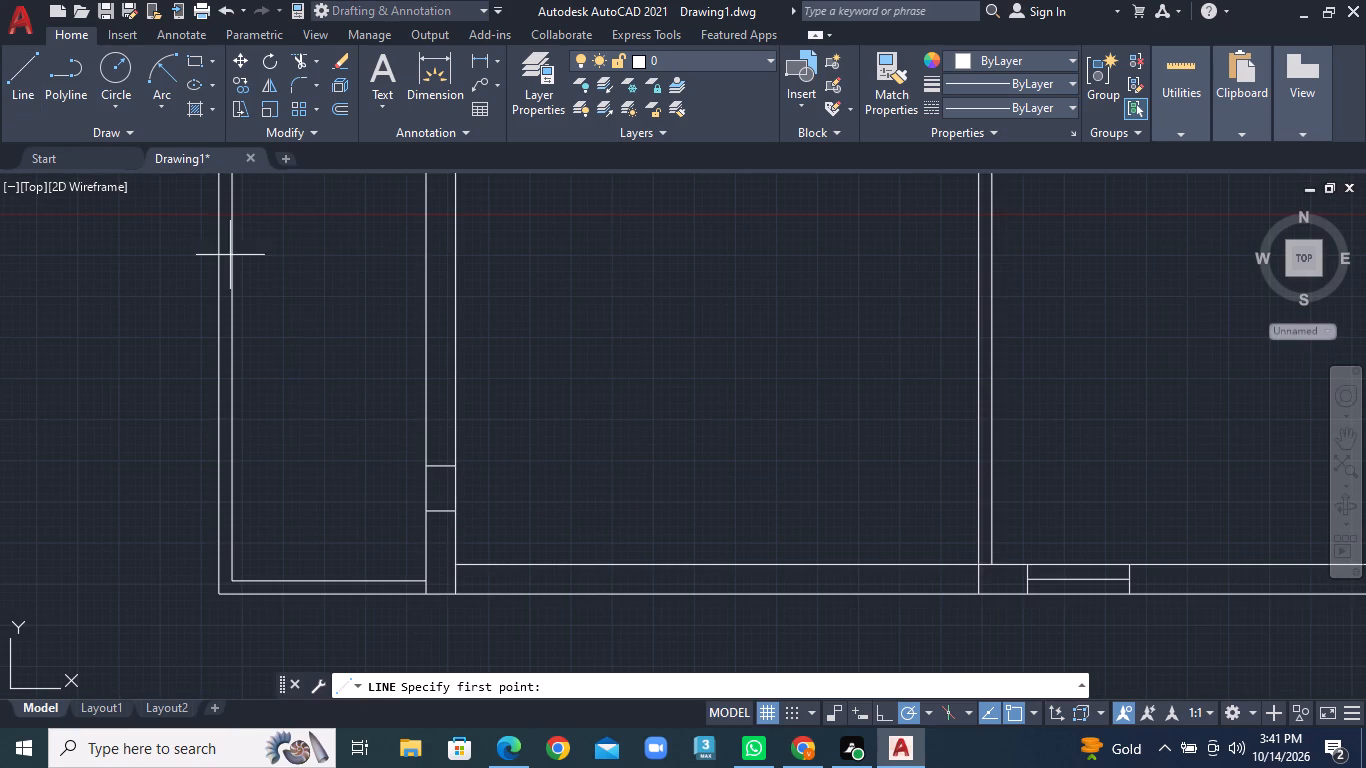
click(428, 350)
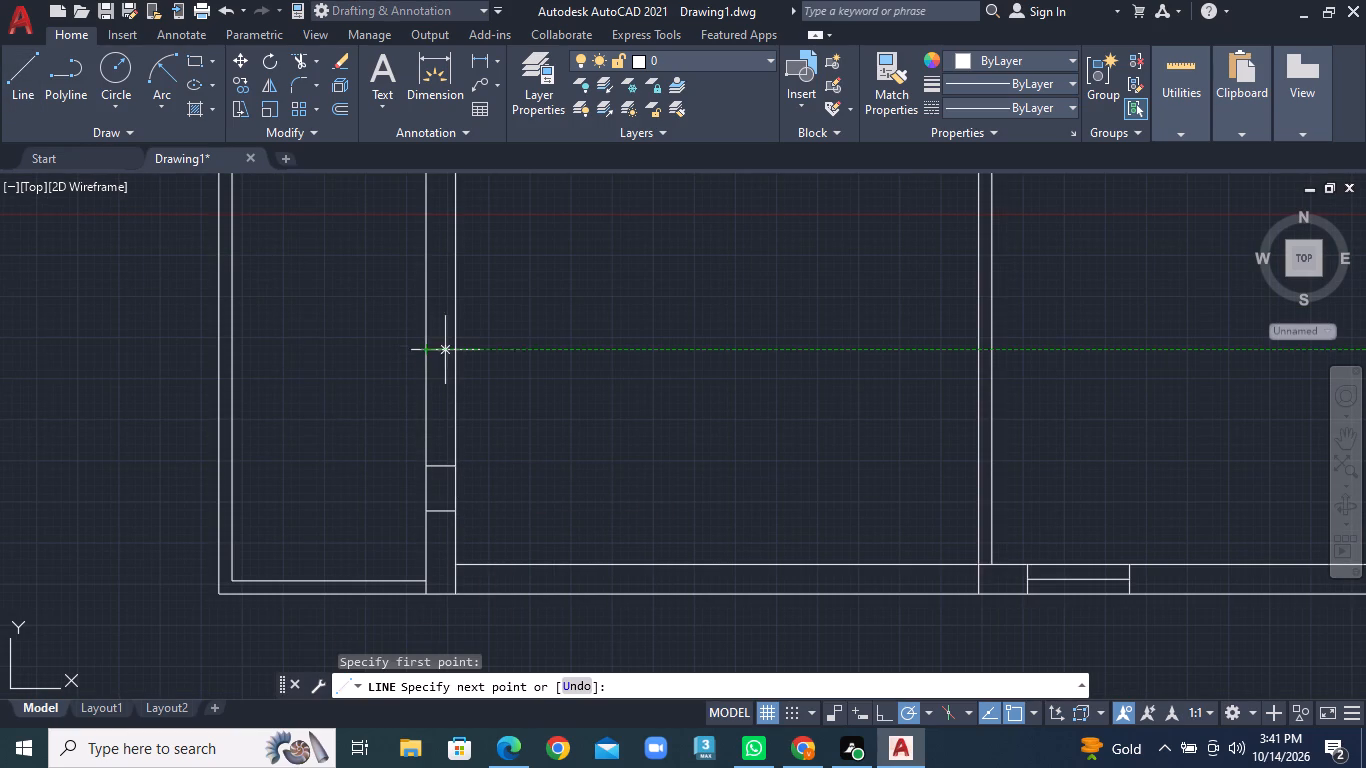
click(457, 351)
right_click(457, 351)
click(486, 357)
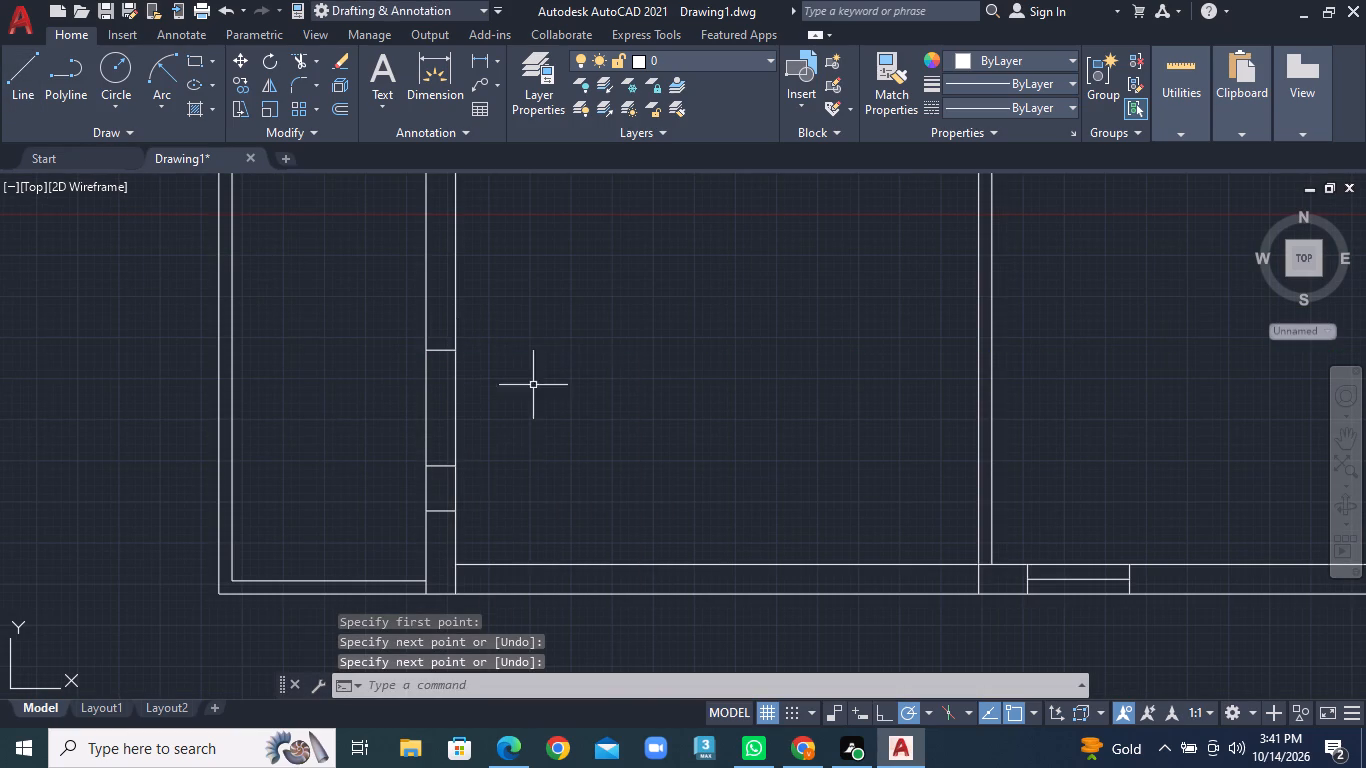
Draw two horizontal lines across the left outer wall of the small room above the bottom-left room, one near each of its partitions.
scroll(569, 418, down, 1)
middle_drag(554, 408, 464, 561)
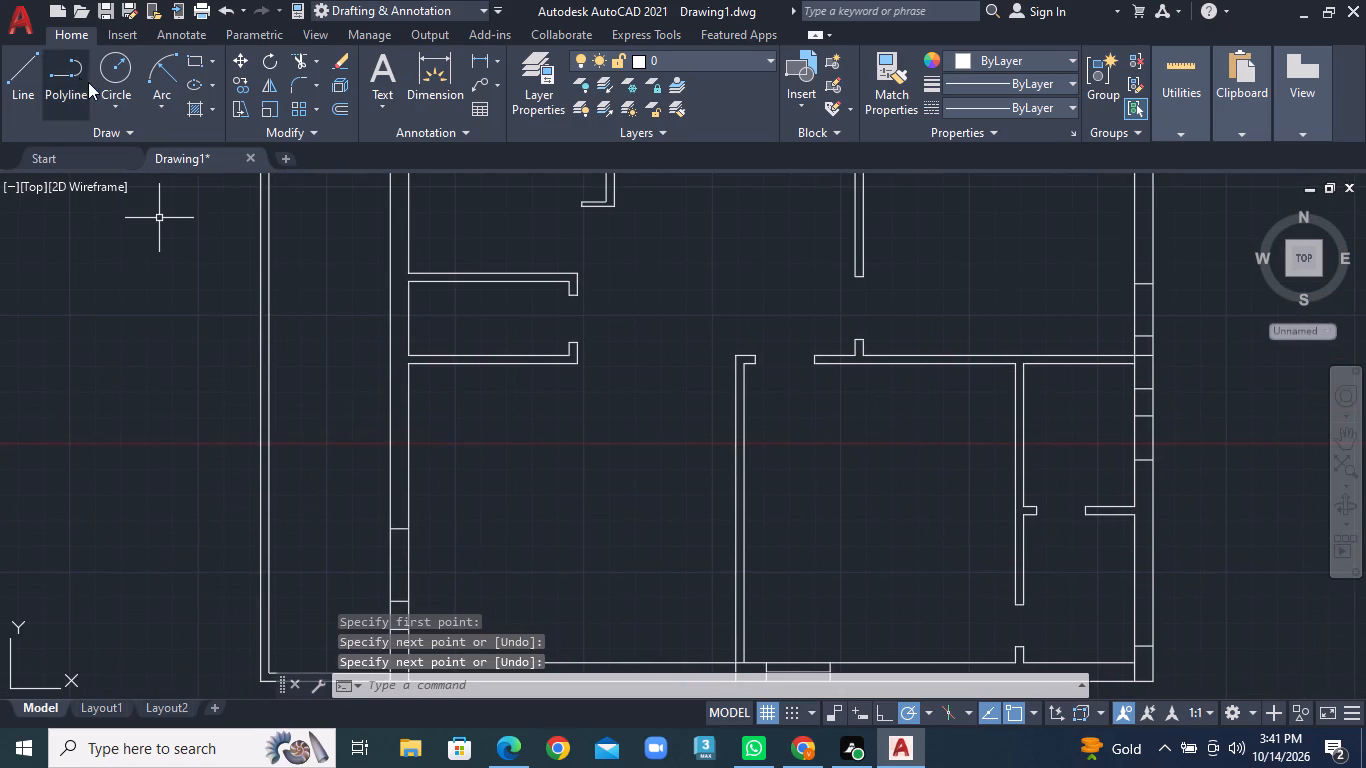
double_click(13, 94)
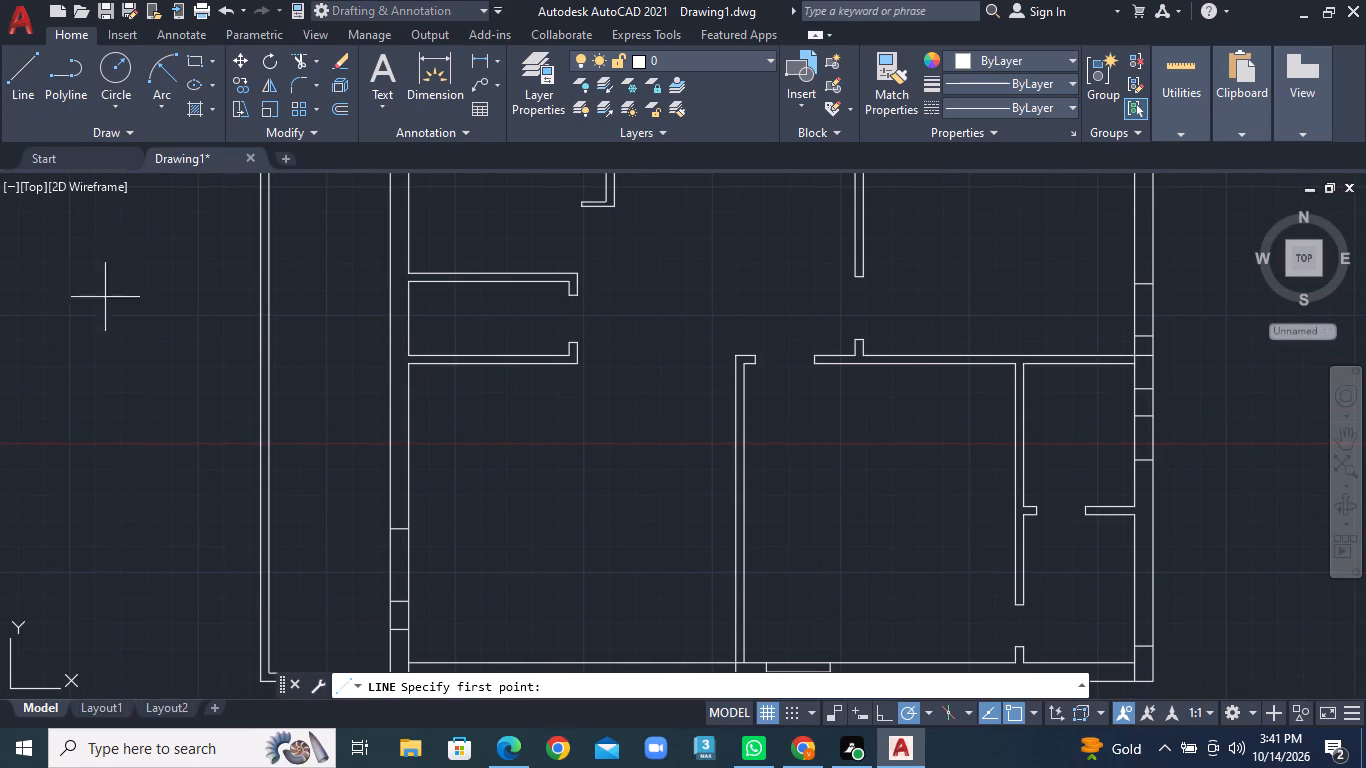
click(389, 298)
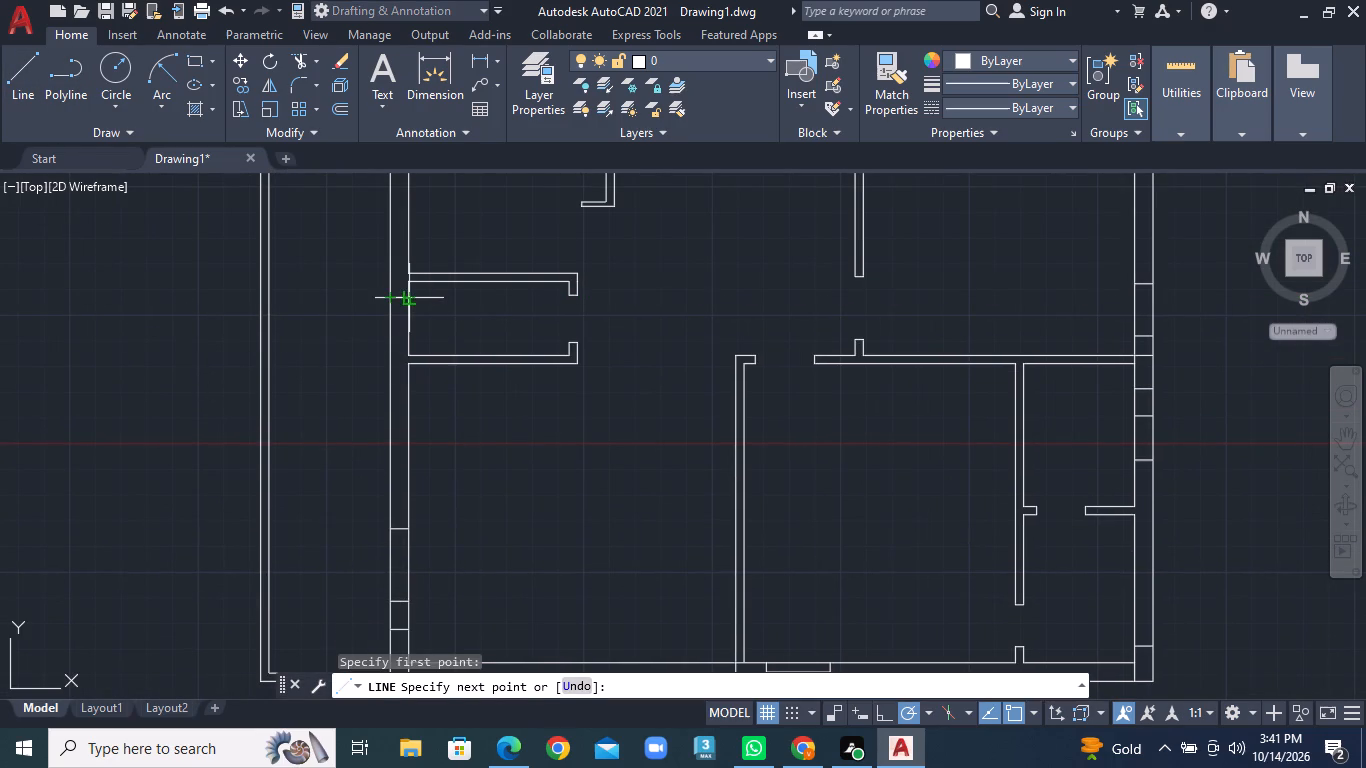
click(414, 296)
right_click(414, 296)
click(446, 312)
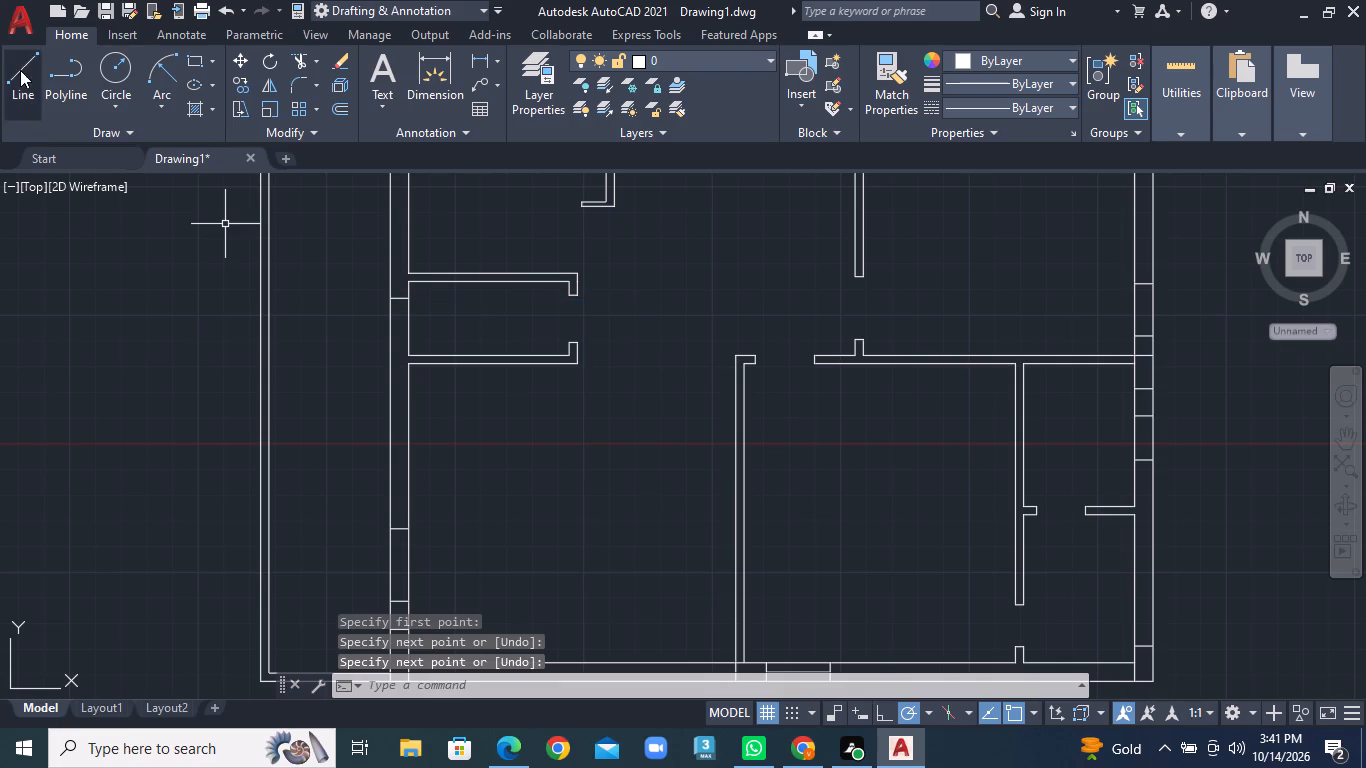
click(20, 70)
scroll(410, 294, up, 3)
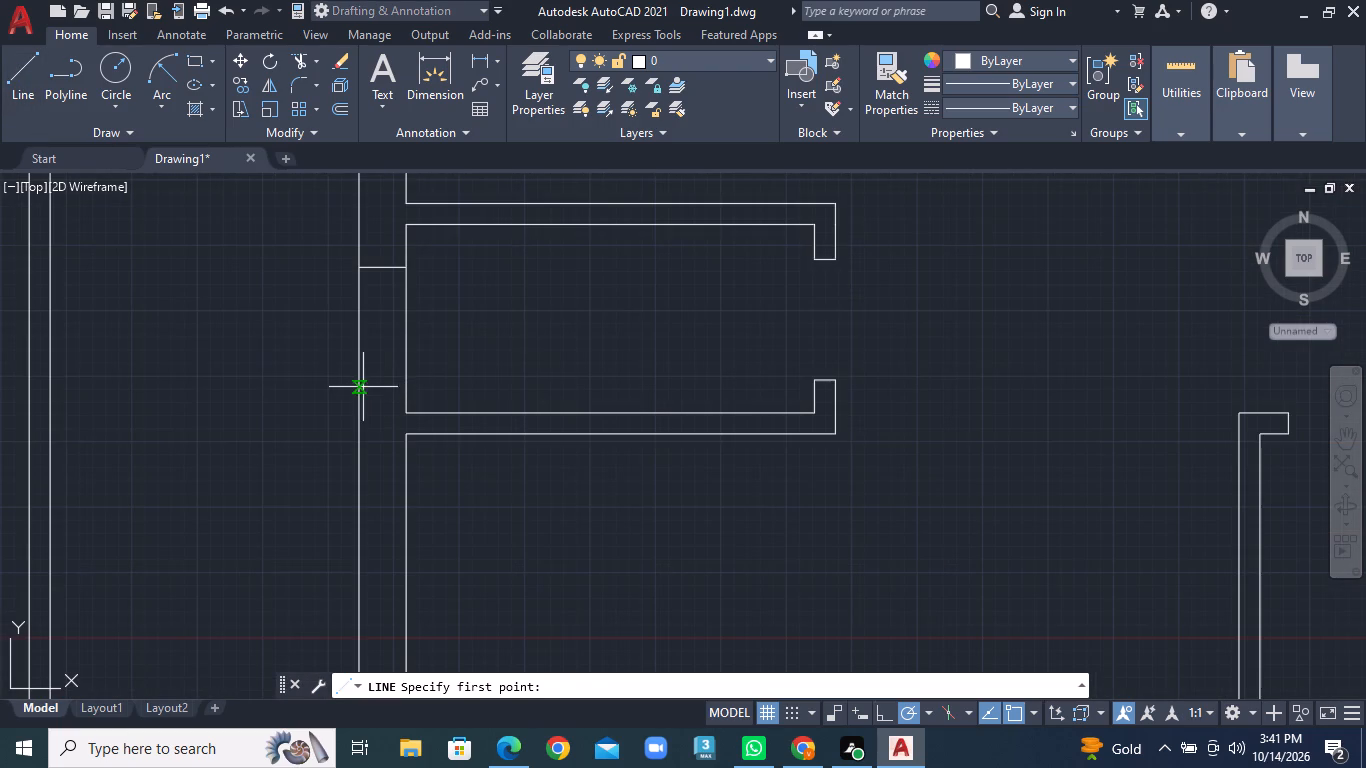
click(361, 387)
click(402, 387)
right_click(402, 387)
click(440, 397)
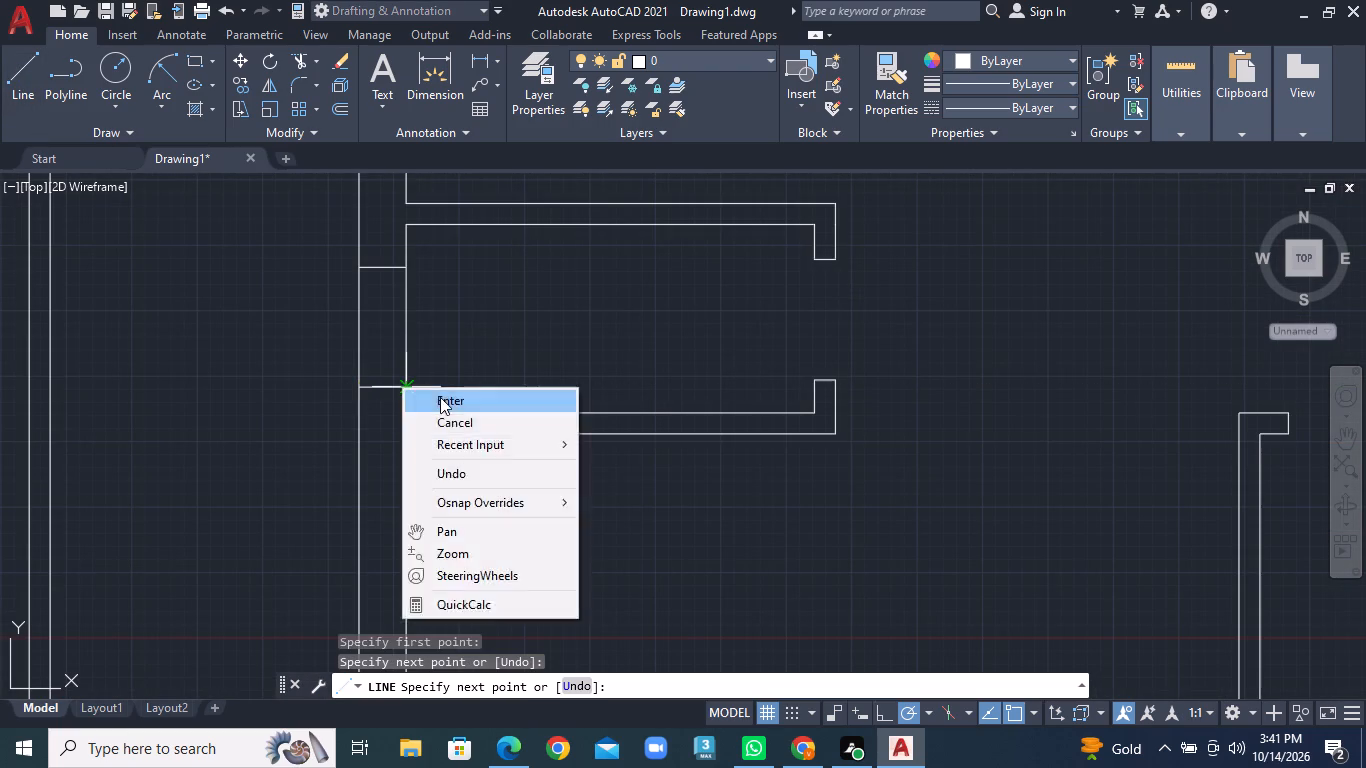
Draw two horizontal lines across the left outer wall in the upper part of the bottom-left room, below the small room's lower partition.
scroll(440, 397, down, 2)
middle_drag(500, 428, 457, 308)
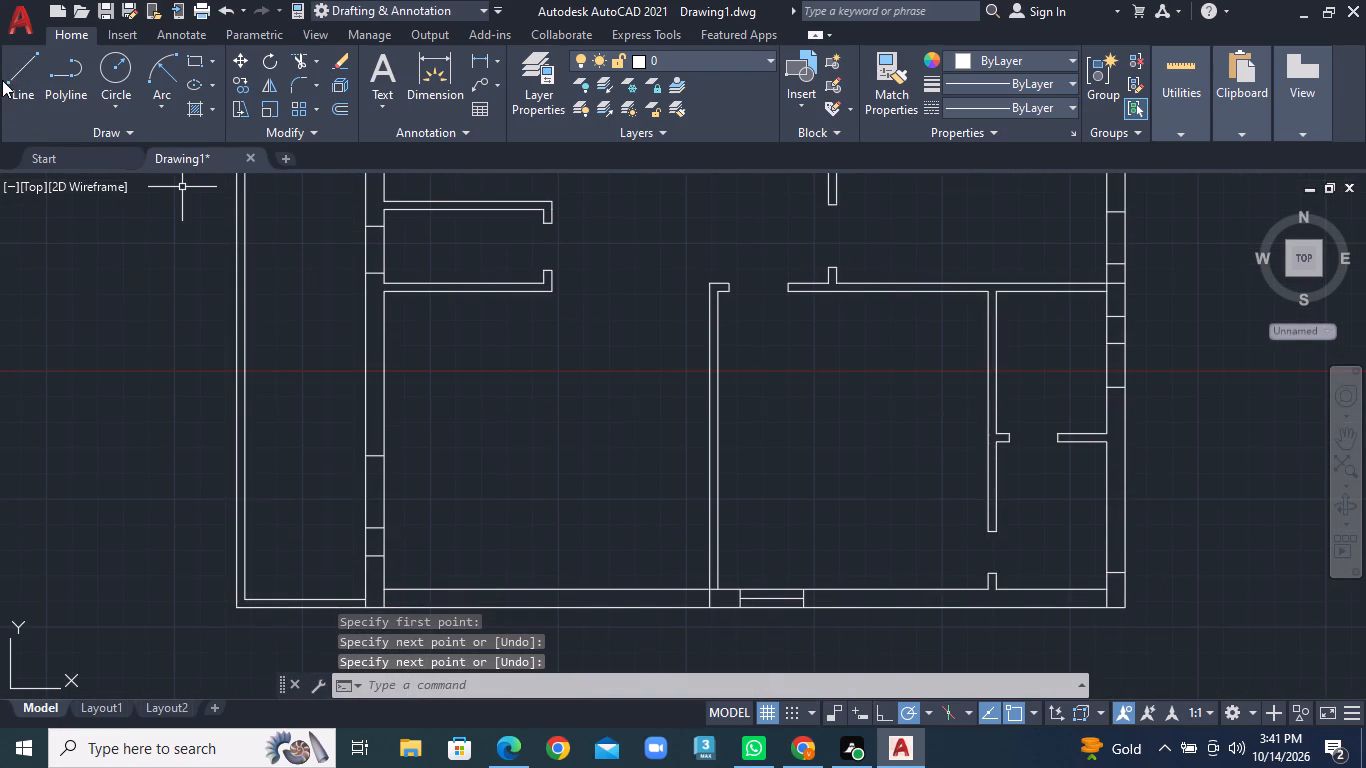
click(18, 79)
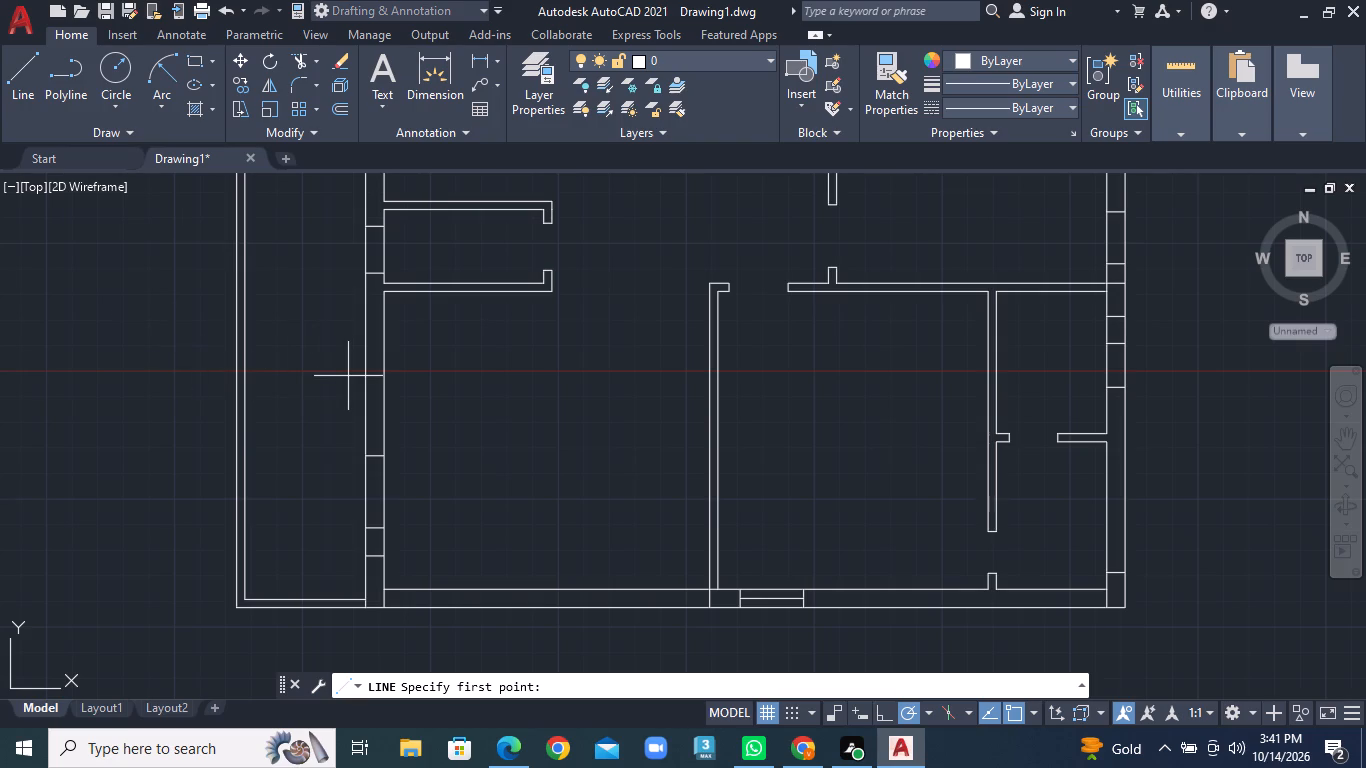
click(366, 358)
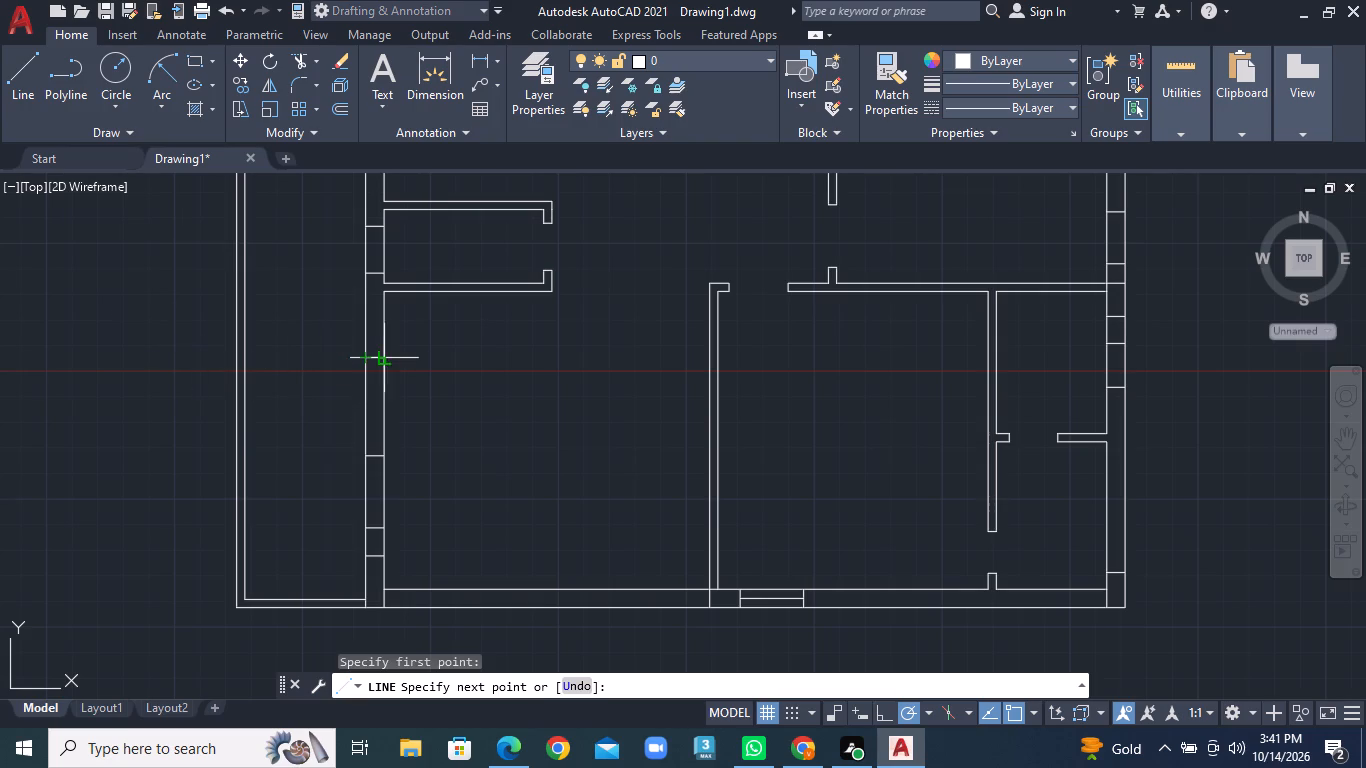
click(384, 361)
right_click(384, 361)
click(421, 374)
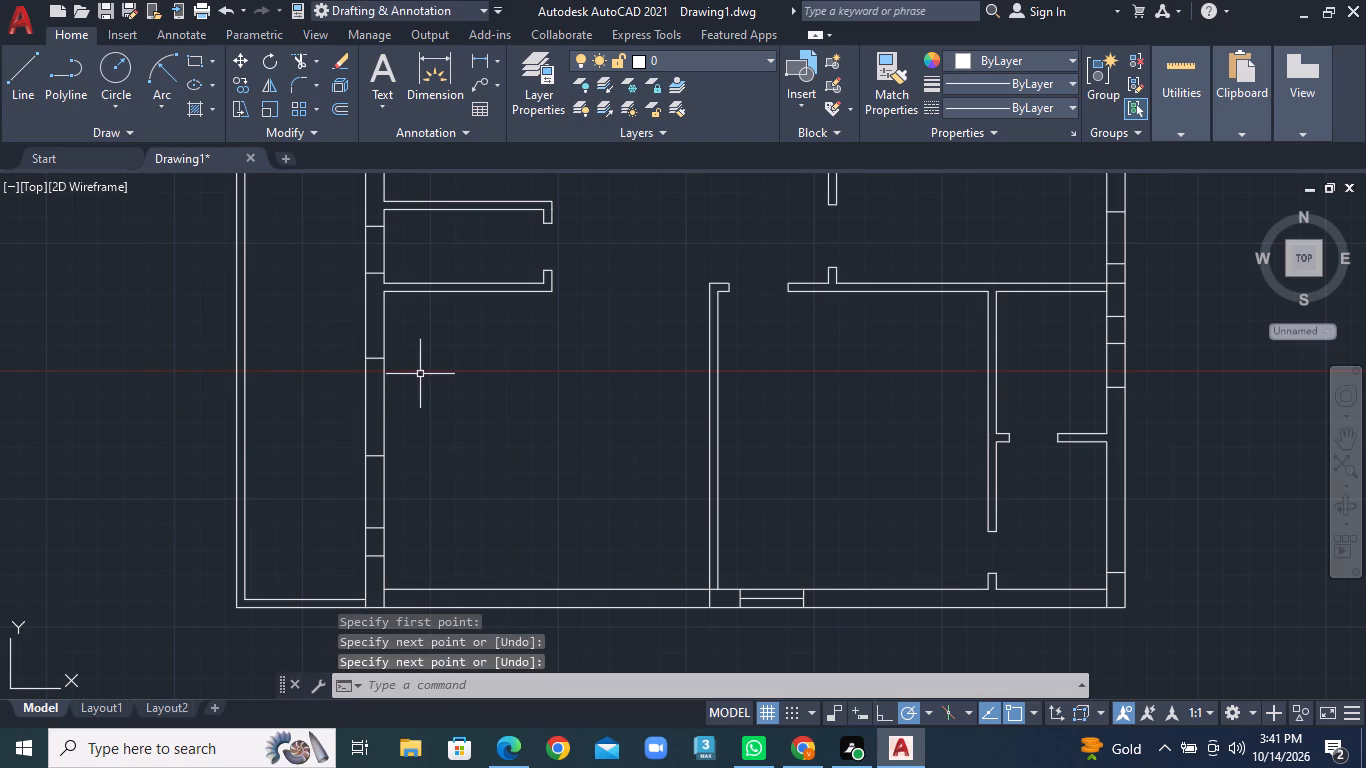
click(32, 68)
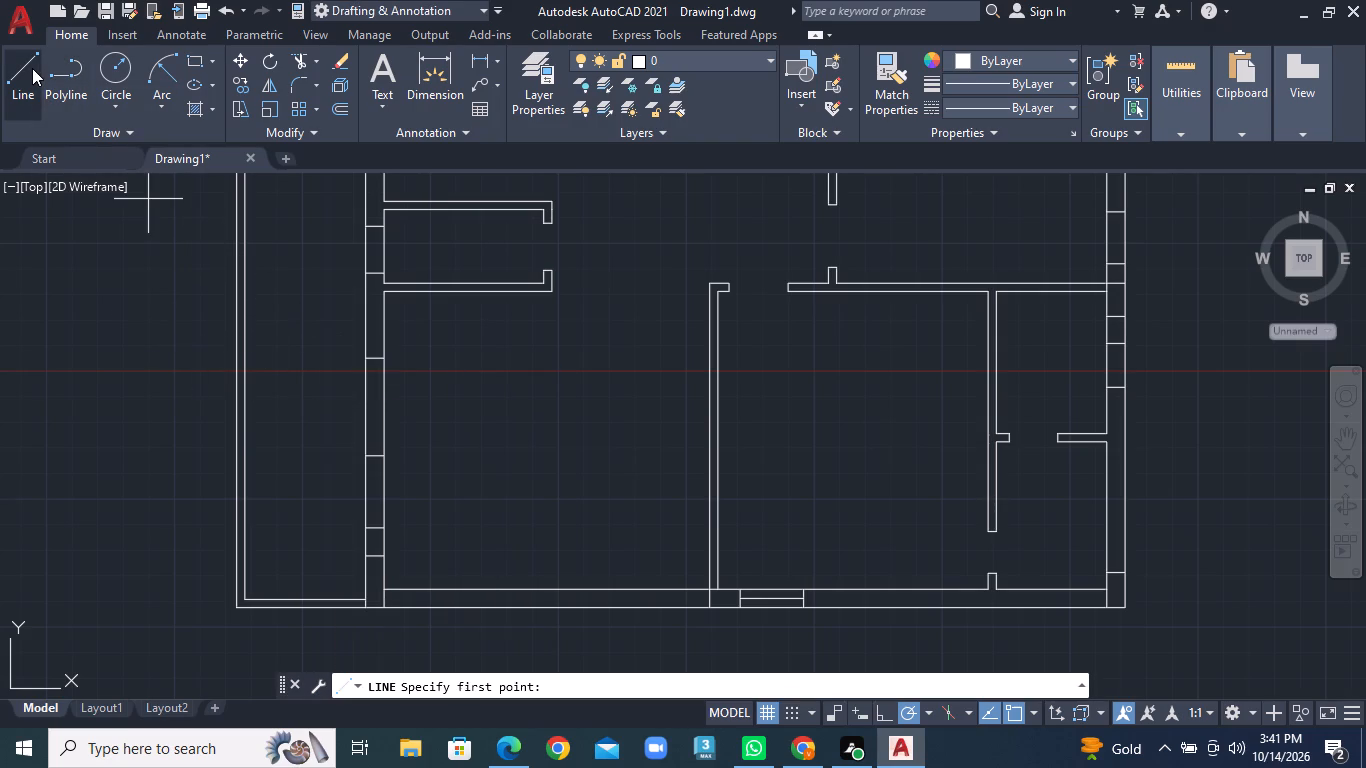
click(367, 317)
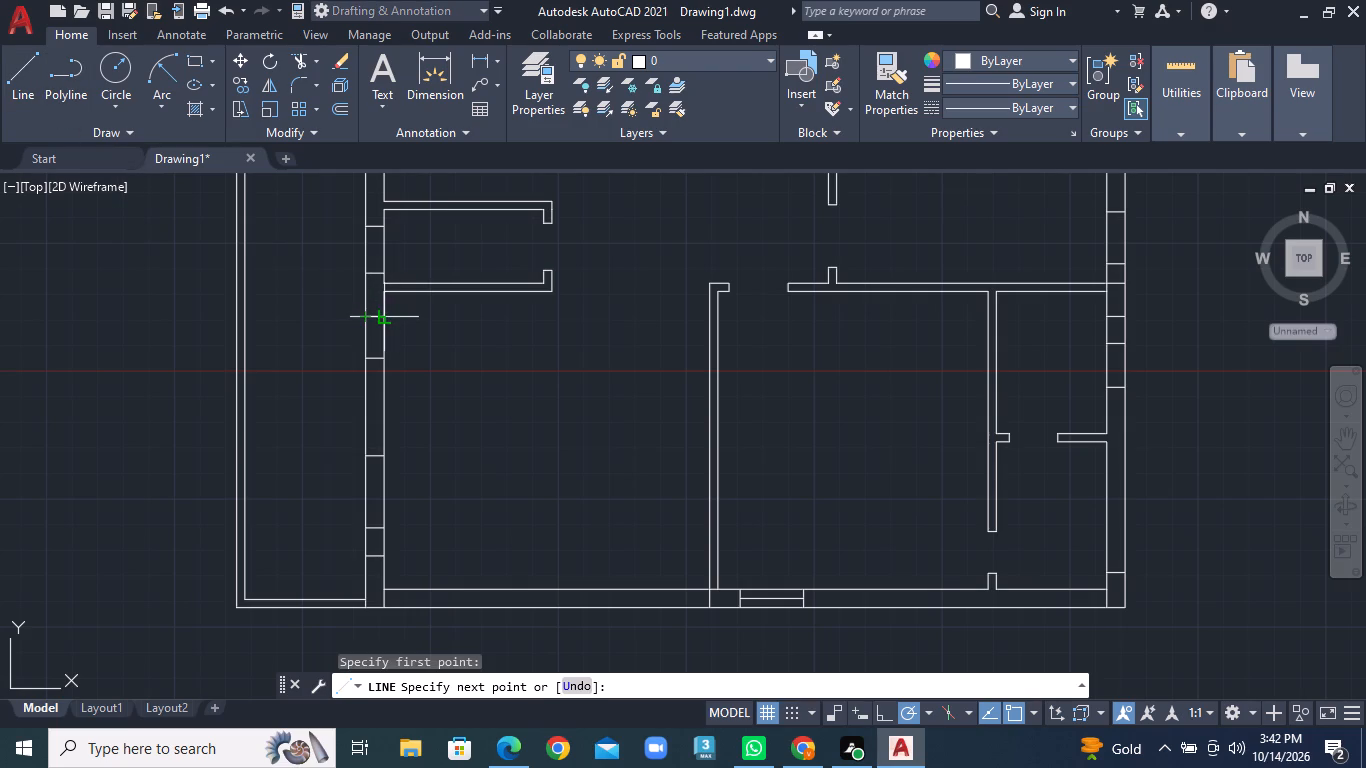
click(388, 318)
right_click(388, 318)
click(408, 330)
Draw a horizontal line across the left outer wall just above the small room's upper partition.
scroll(523, 361, down, 1)
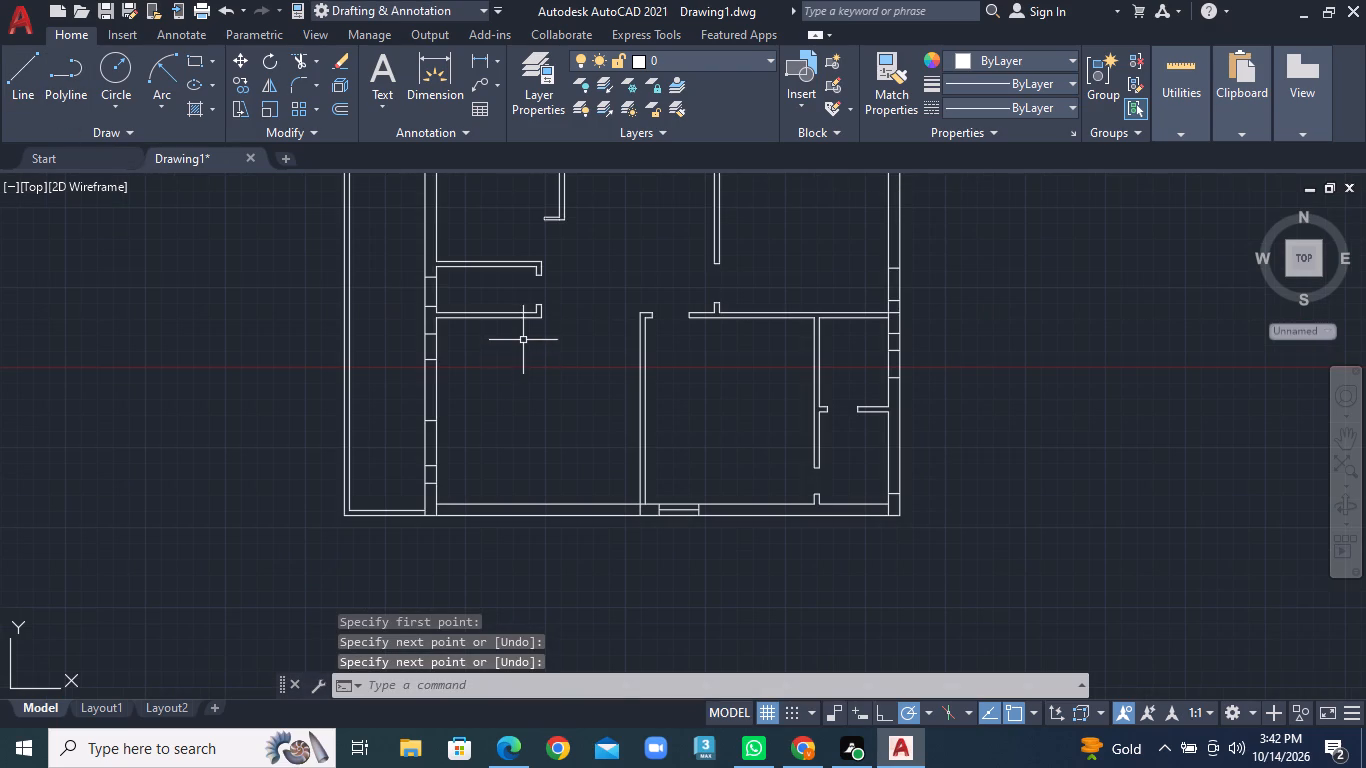
middle_drag(519, 279, 509, 527)
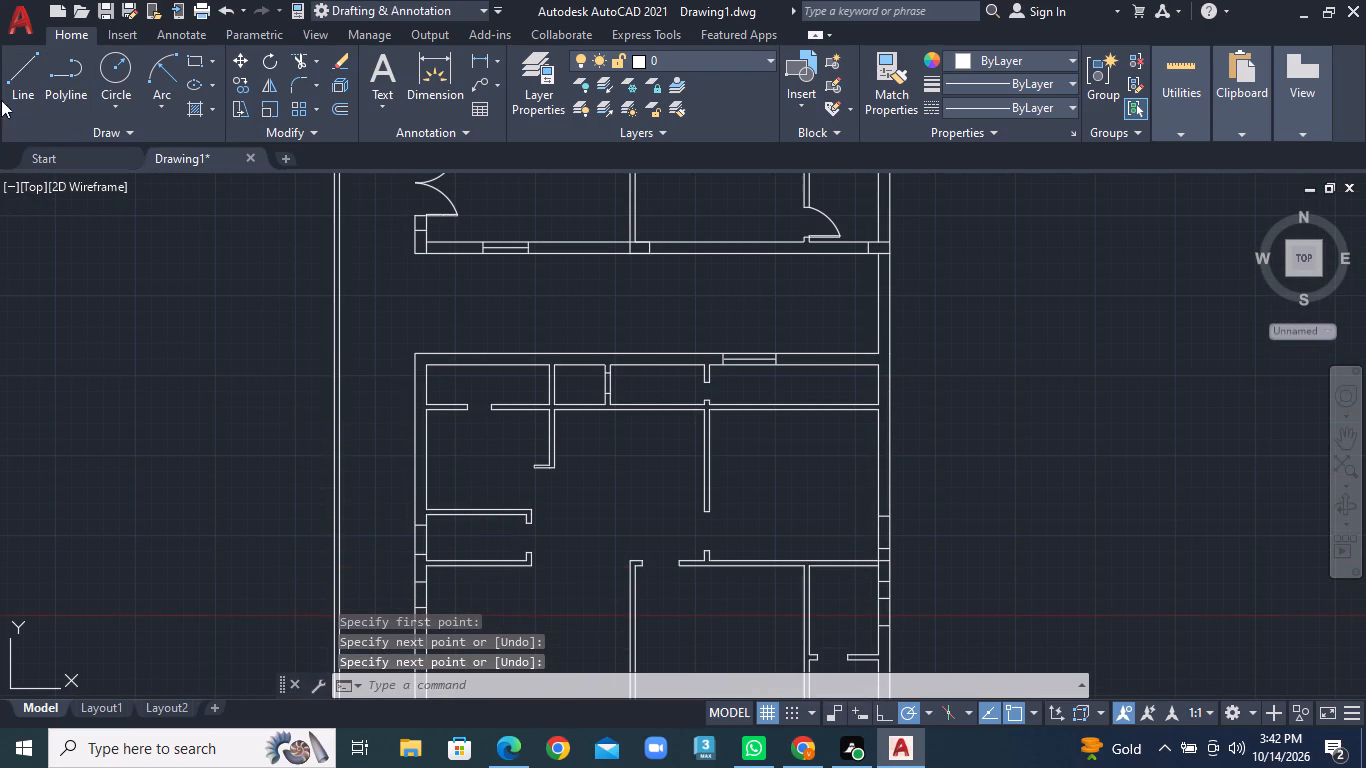
click(10, 94)
middle_drag(392, 462, 386, 460)
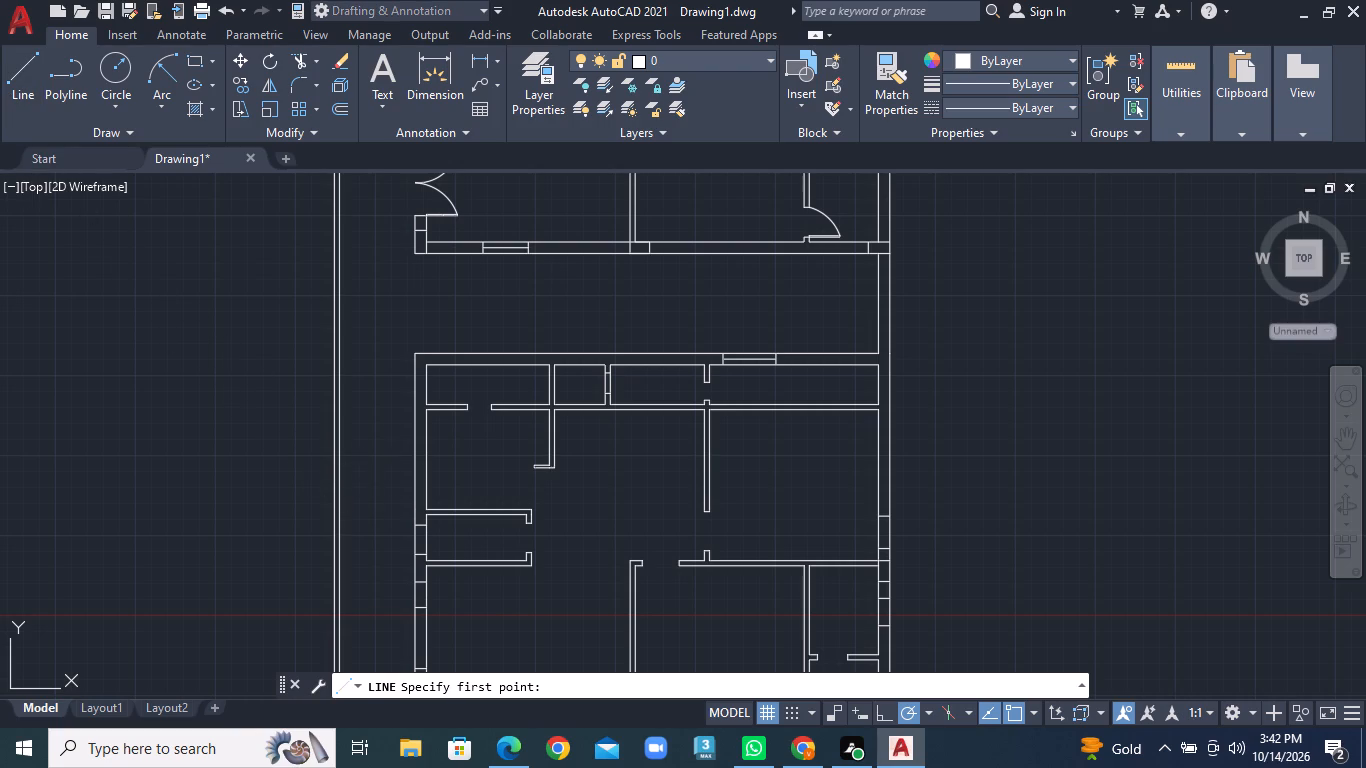
middle_drag(386, 460, 324, 401)
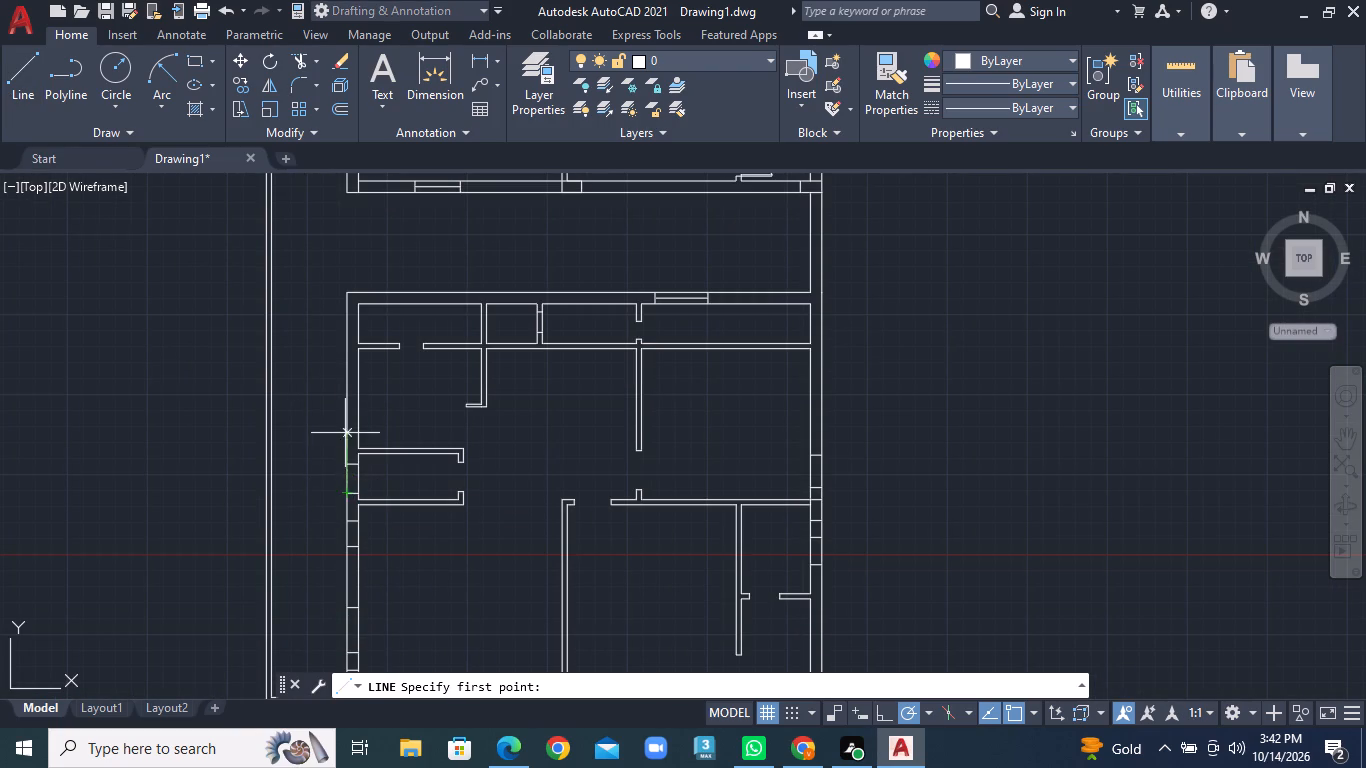
scroll(343, 418, up, 3)
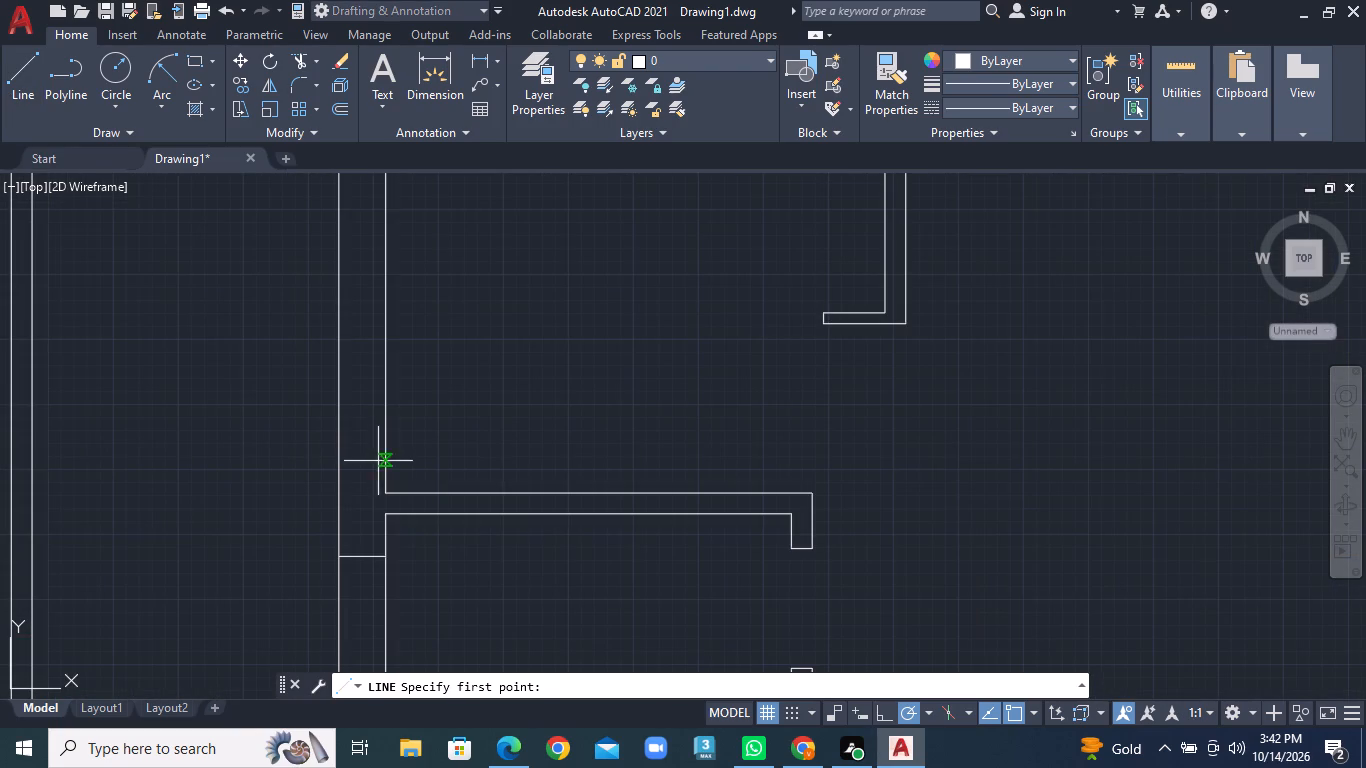
click(384, 463)
click(345, 462)
right_click(345, 462)
click(367, 471)
Draw a horizontal line across the left outer wall about midway up the room above the small room, above its existing wall line.
scroll(355, 450, down, 1)
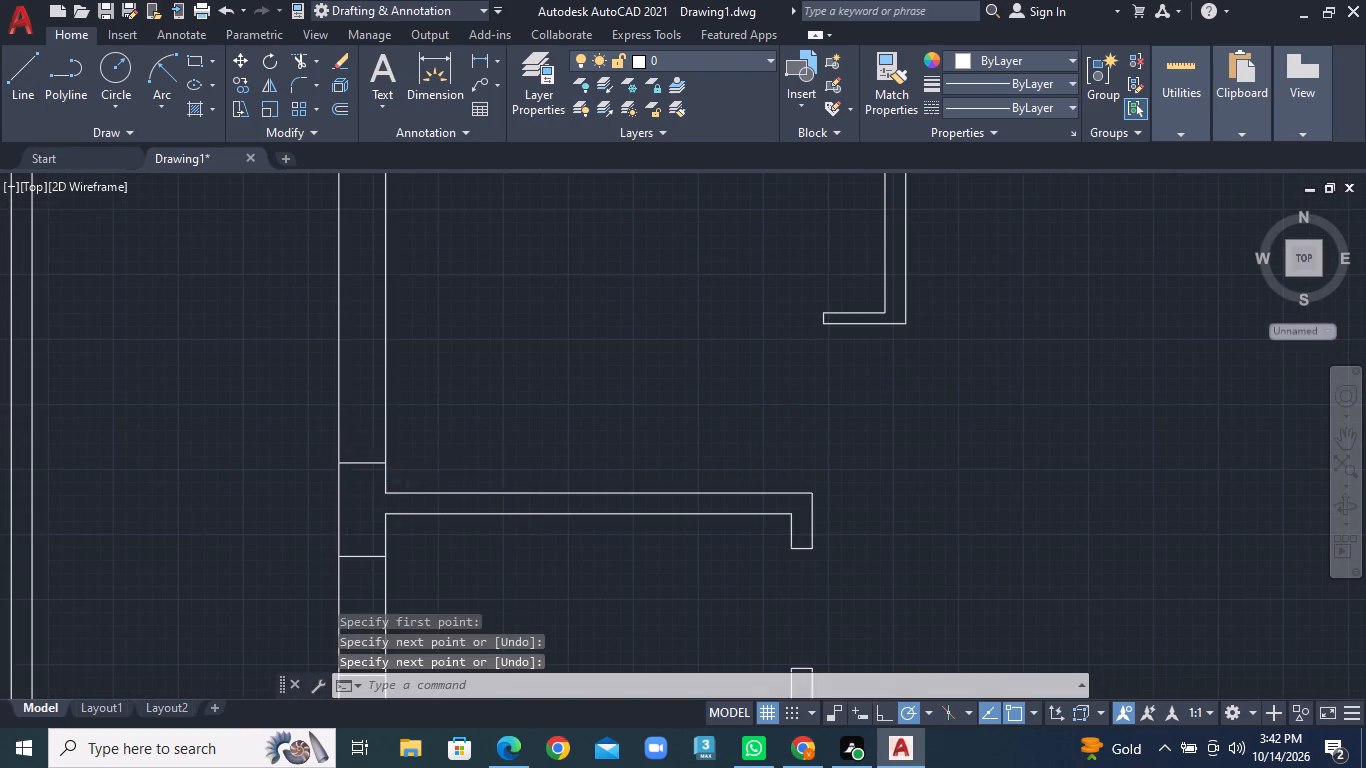
scroll(355, 450, down, 1)
click(35, 94)
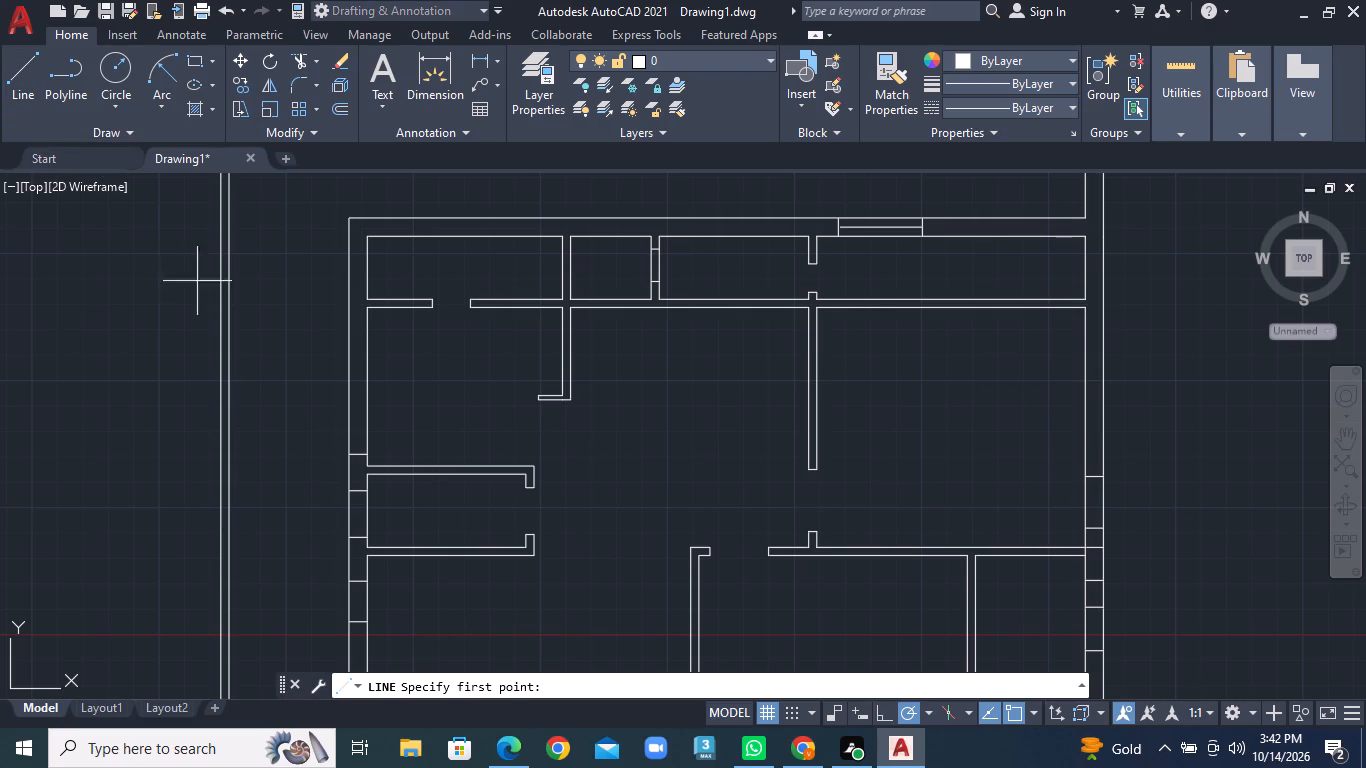
click(346, 381)
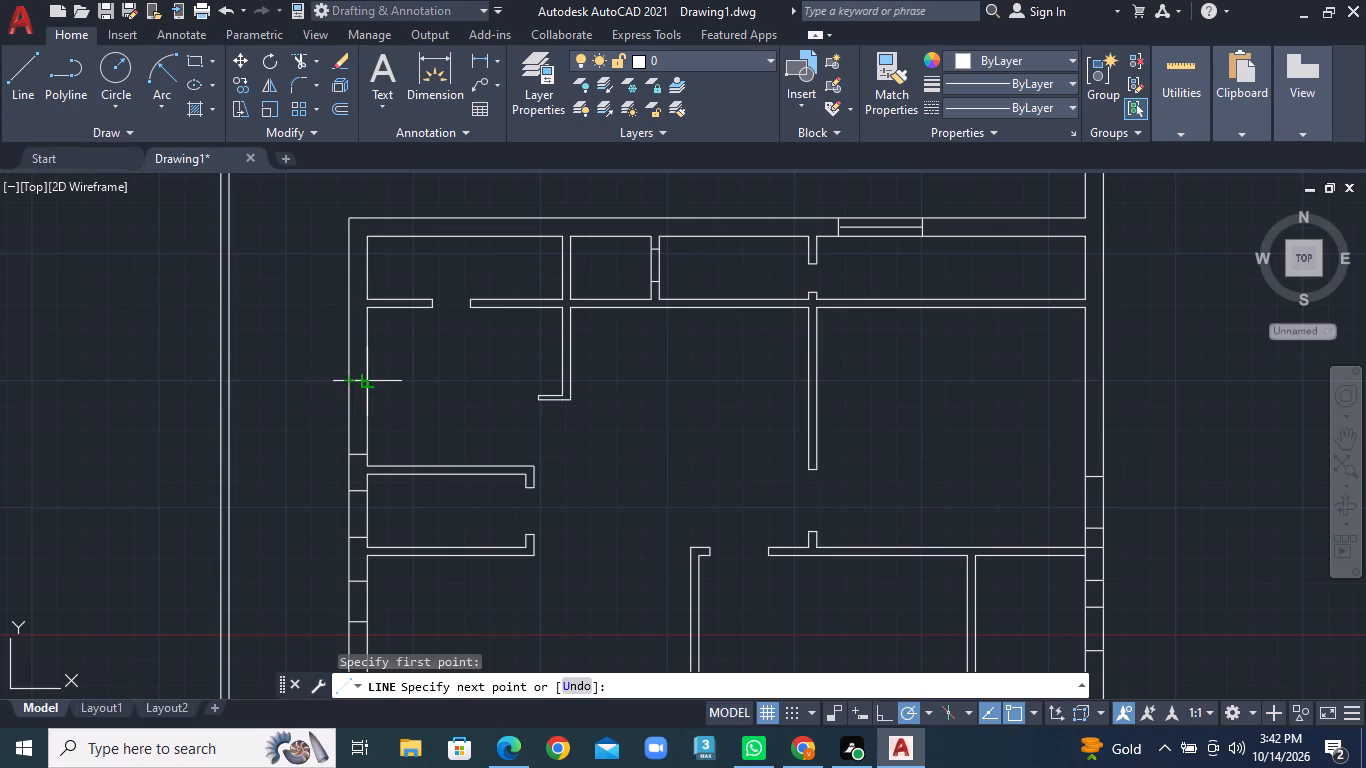
click(375, 381)
right_click(375, 381)
click(389, 387)
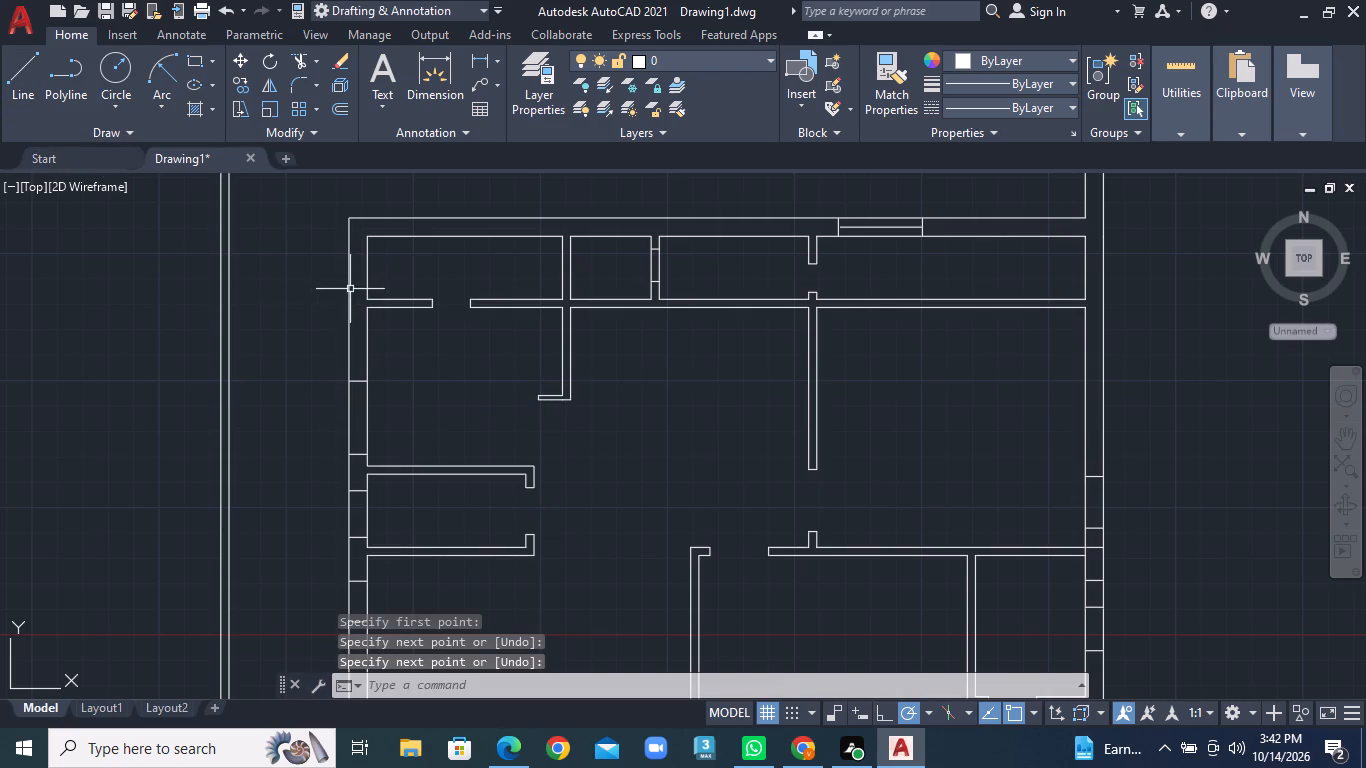
Draw two short vertical lines across the wall stub between the left outer wall and the door opening, one near each end.
scroll(380, 290, up, 1)
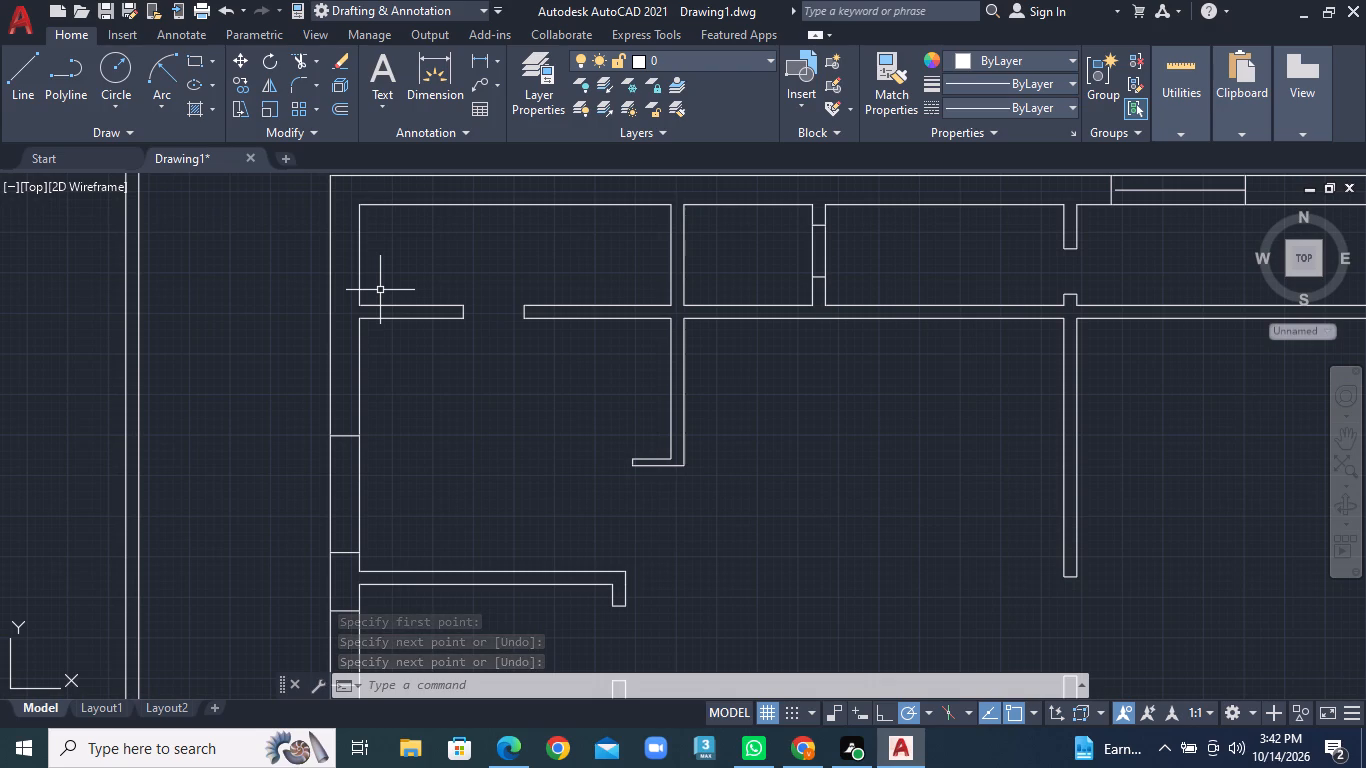
scroll(419, 301, up, 1)
click(25, 84)
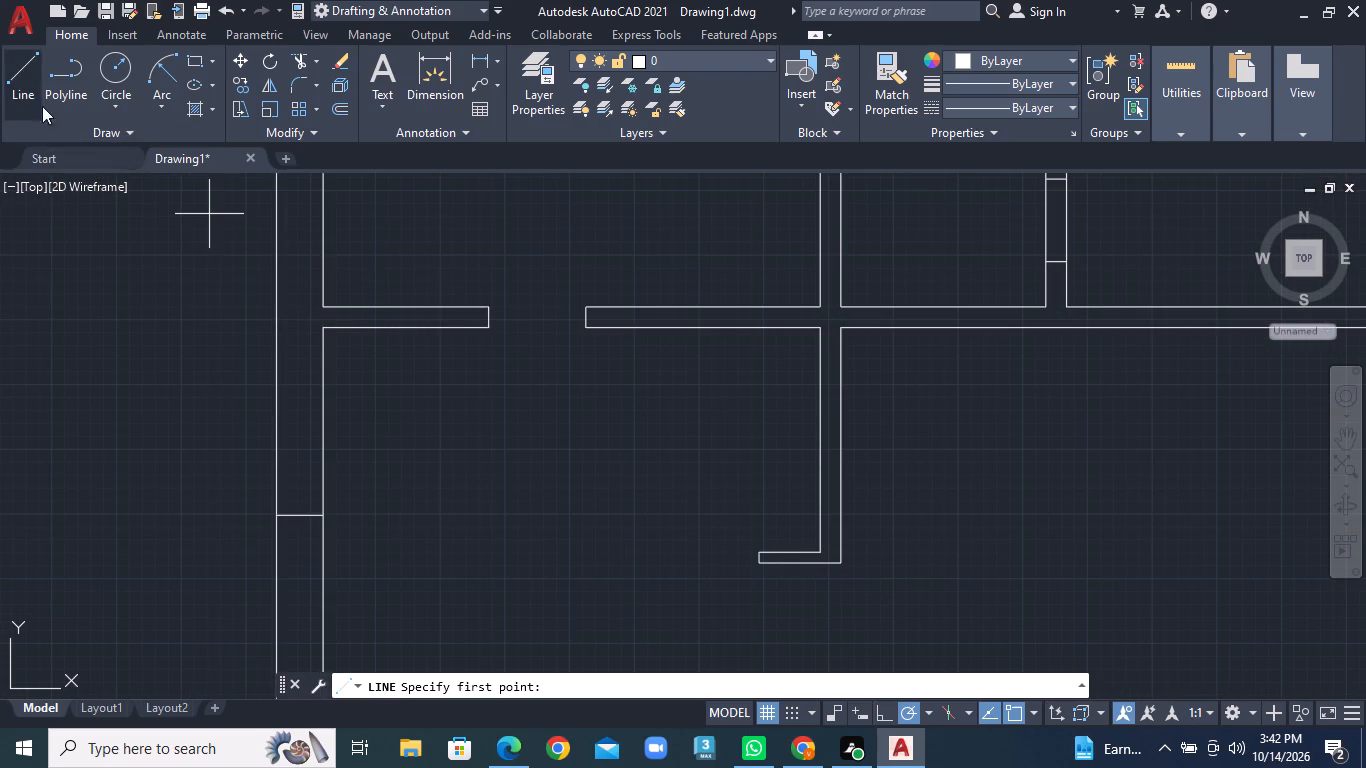
click(355, 304)
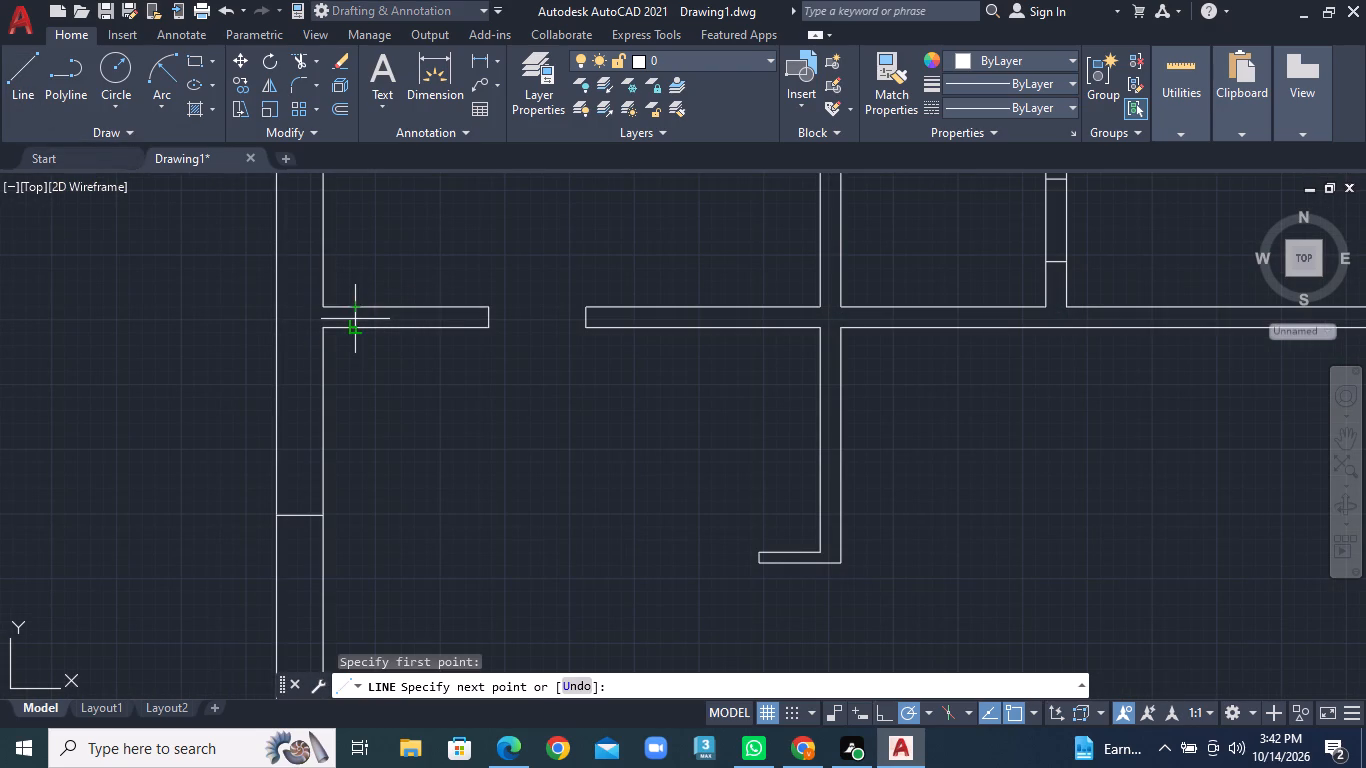
click(355, 320)
right_click(355, 320)
click(400, 338)
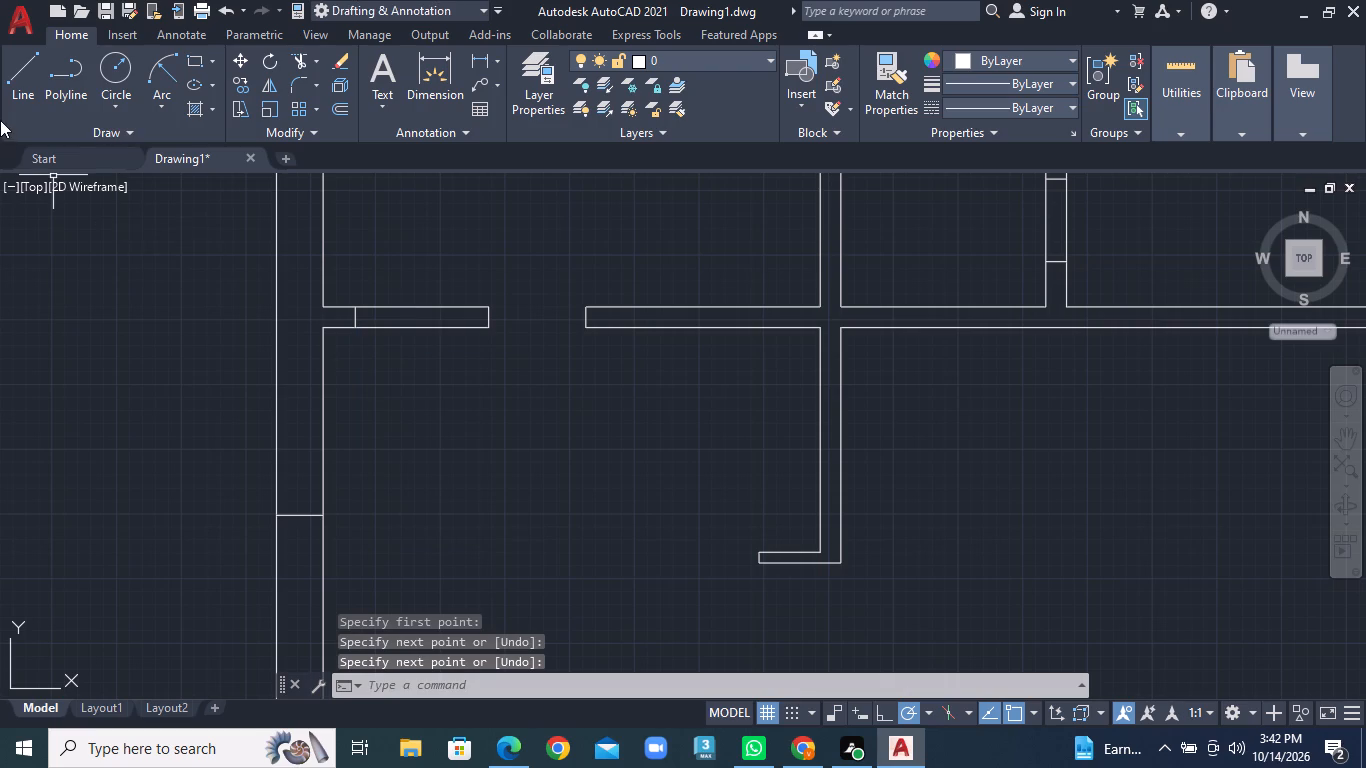
click(11, 89)
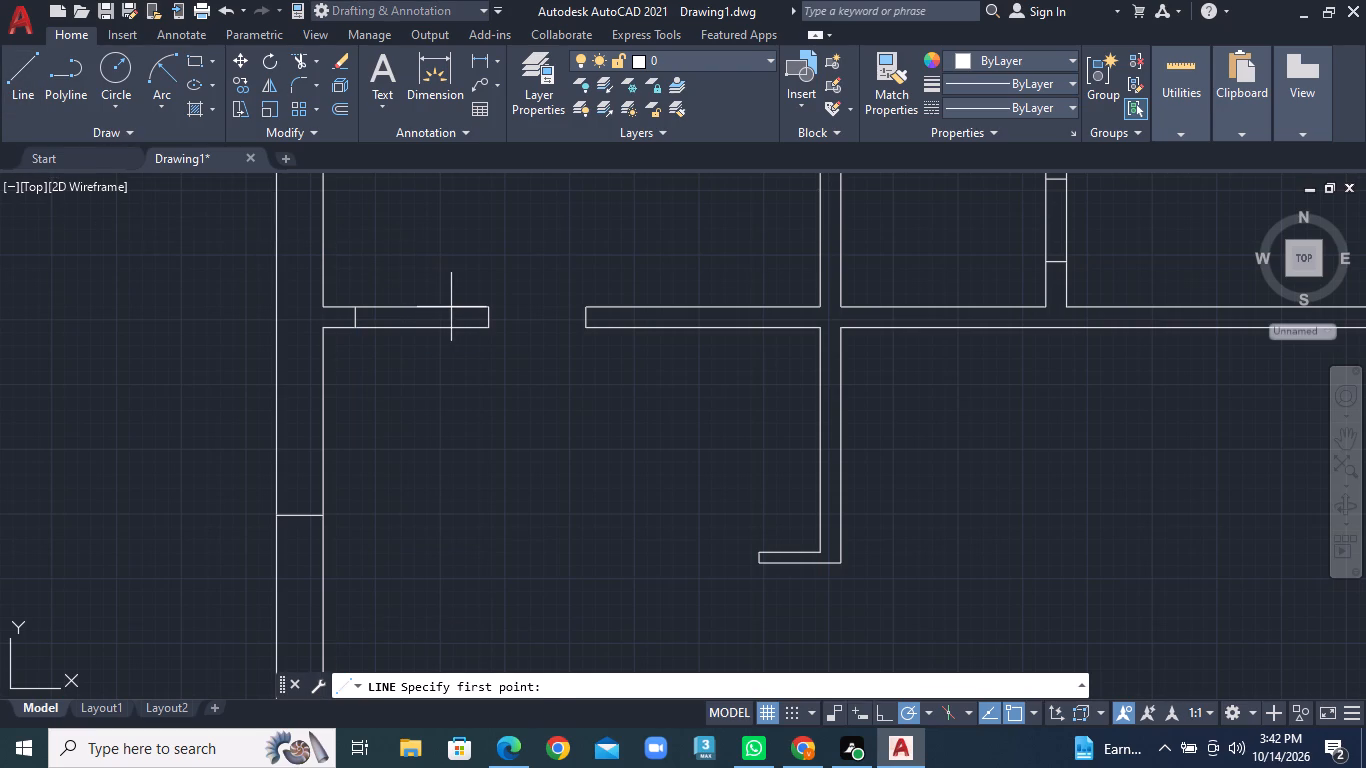
click(452, 307)
click(451, 331)
right_click(451, 331)
click(477, 347)
Draw a line about 10 inches down from the closet partition's lower right corner, continuing horizontally right to the long vertical partition.
scroll(444, 364, down, 1)
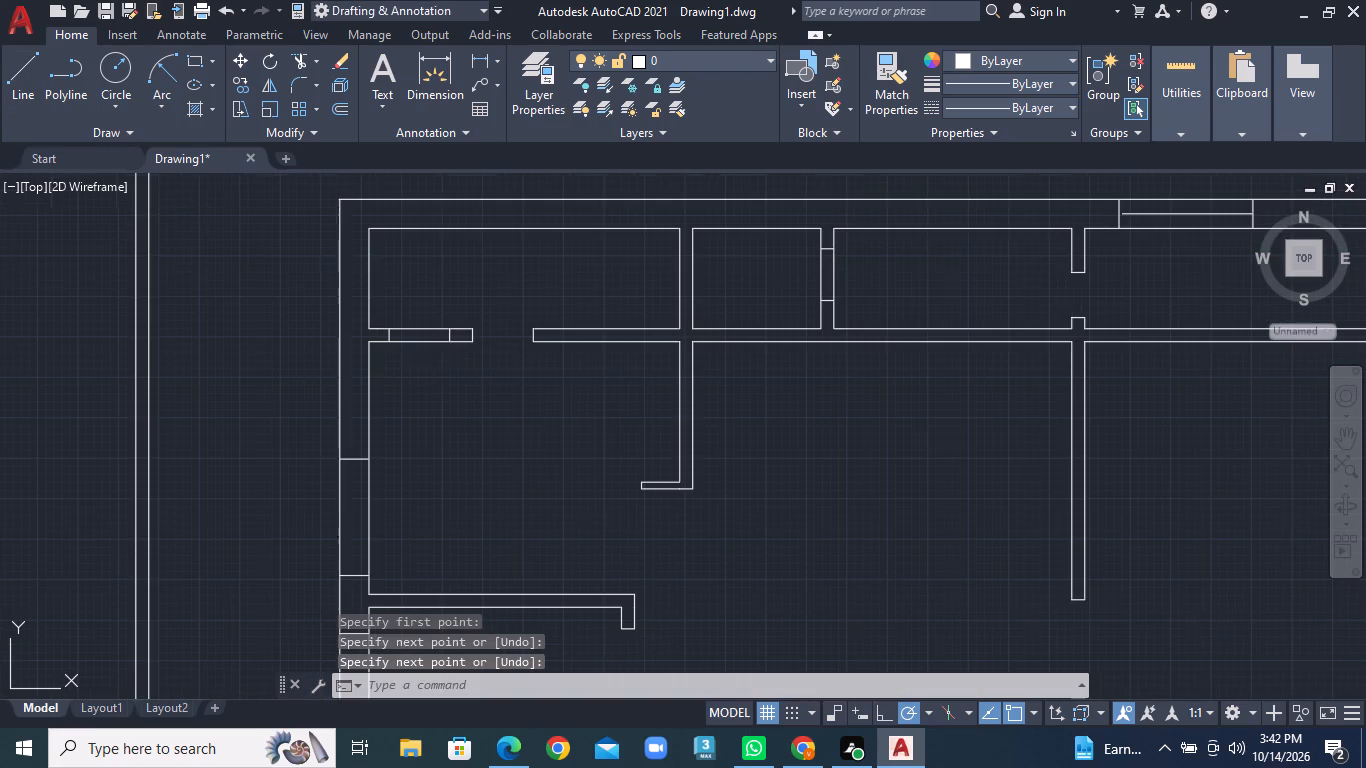
scroll(457, 364, down, 1)
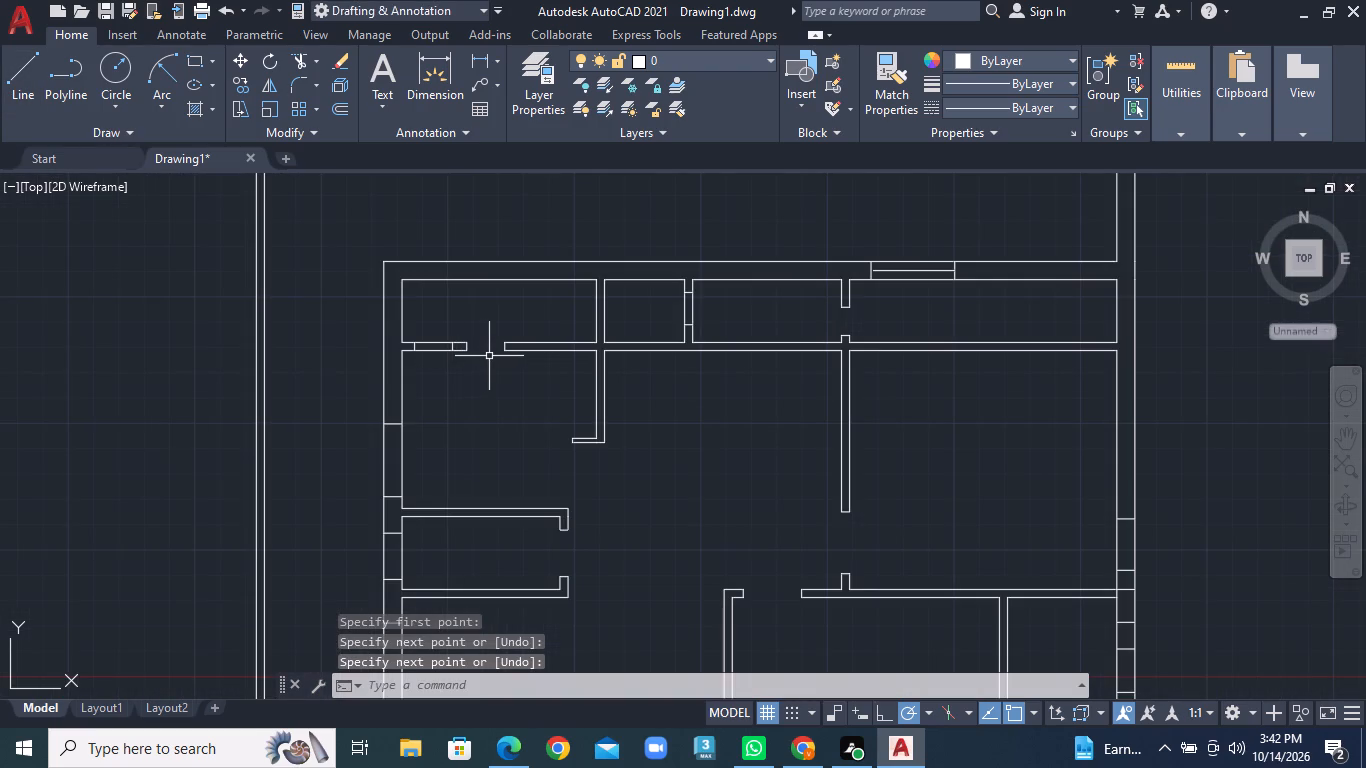
scroll(489, 356, down, 1)
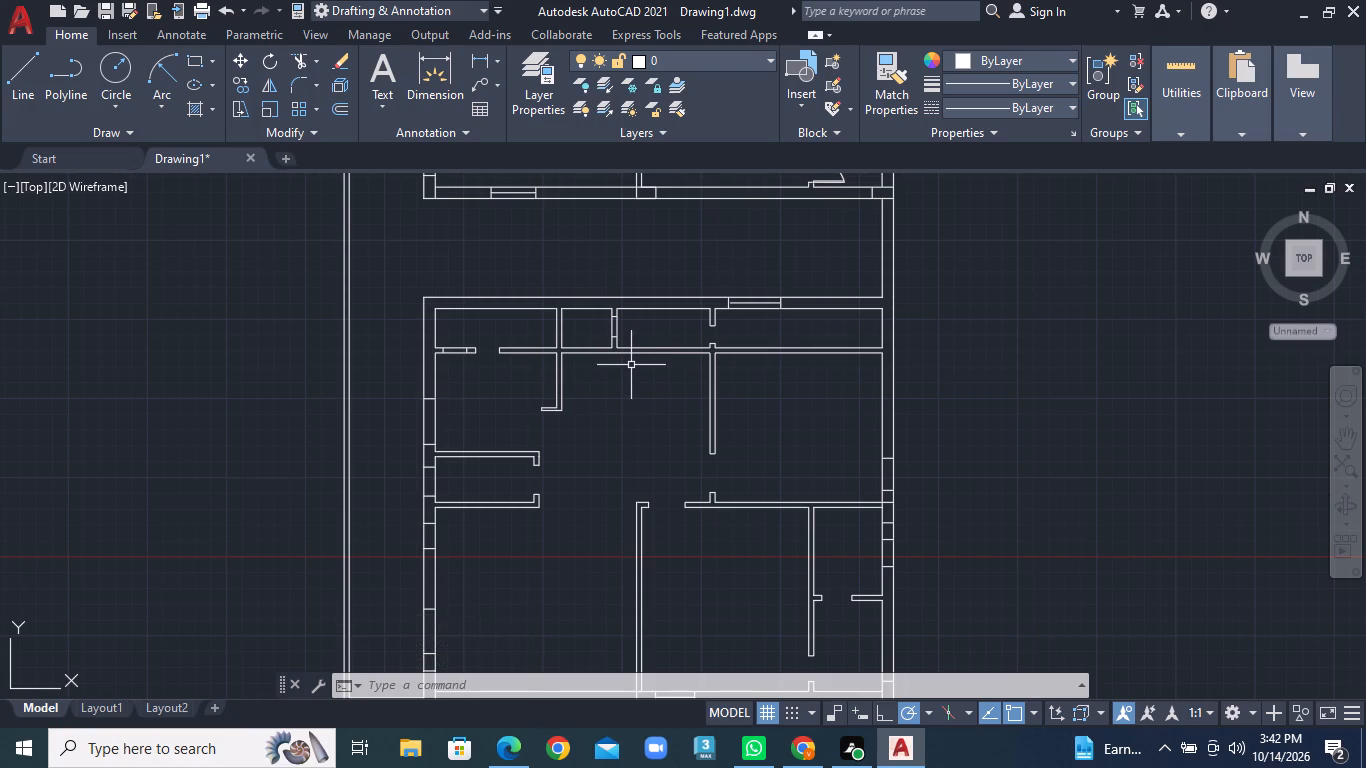
scroll(631, 365, up, 2)
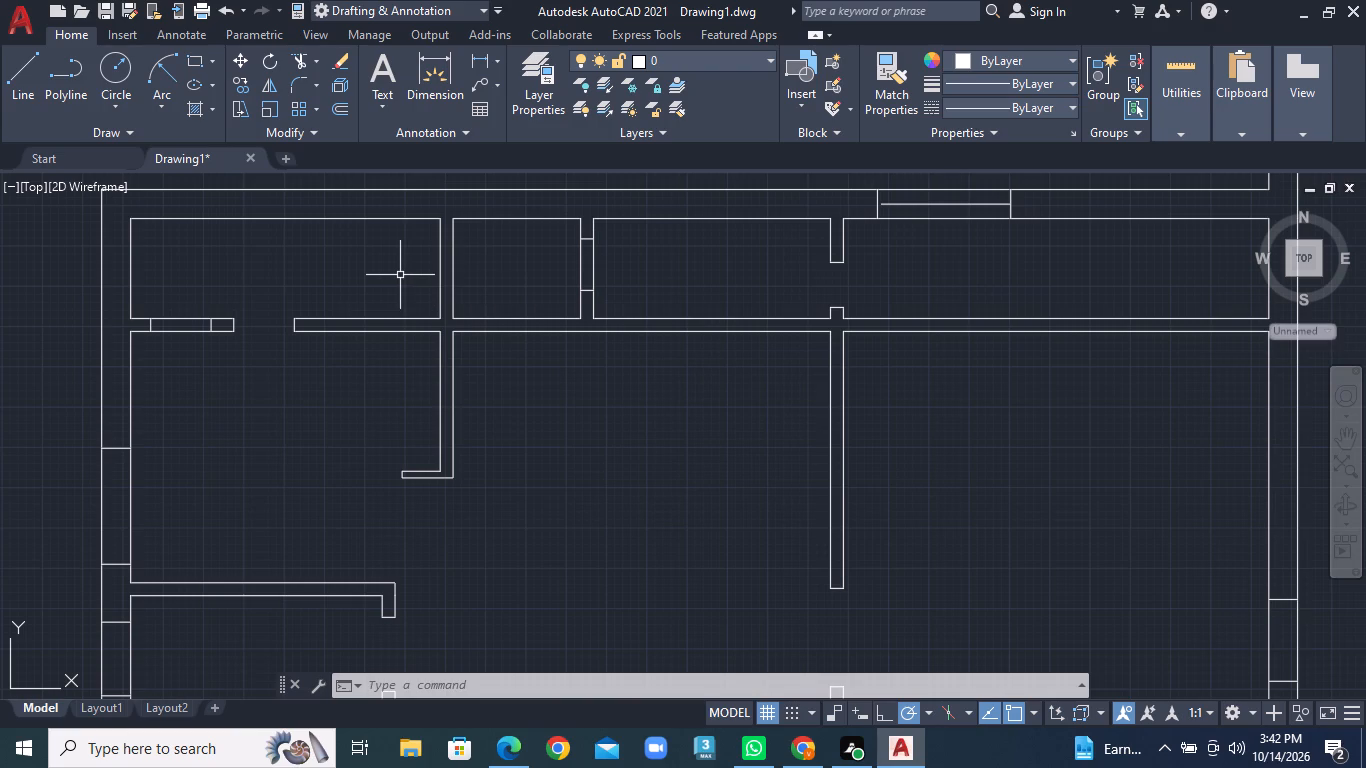
click(15, 78)
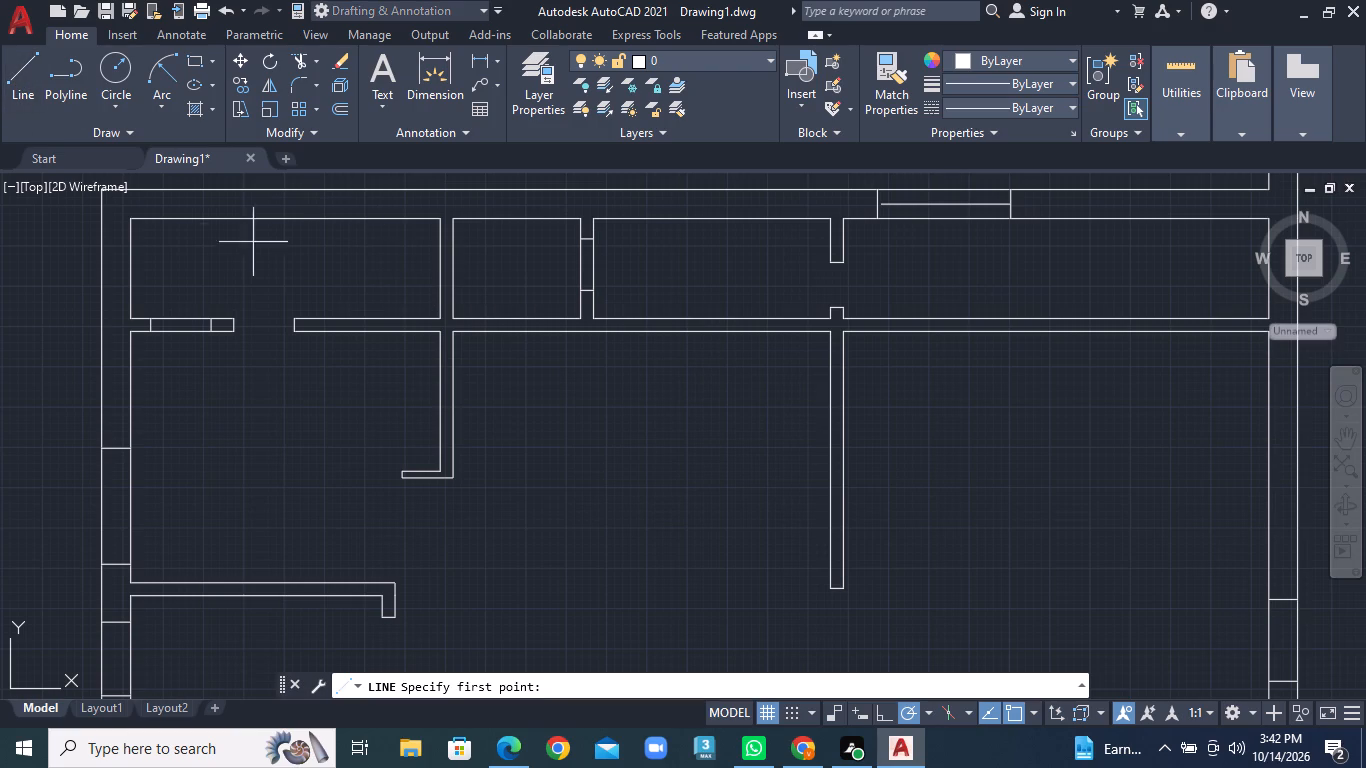
click(596, 314)
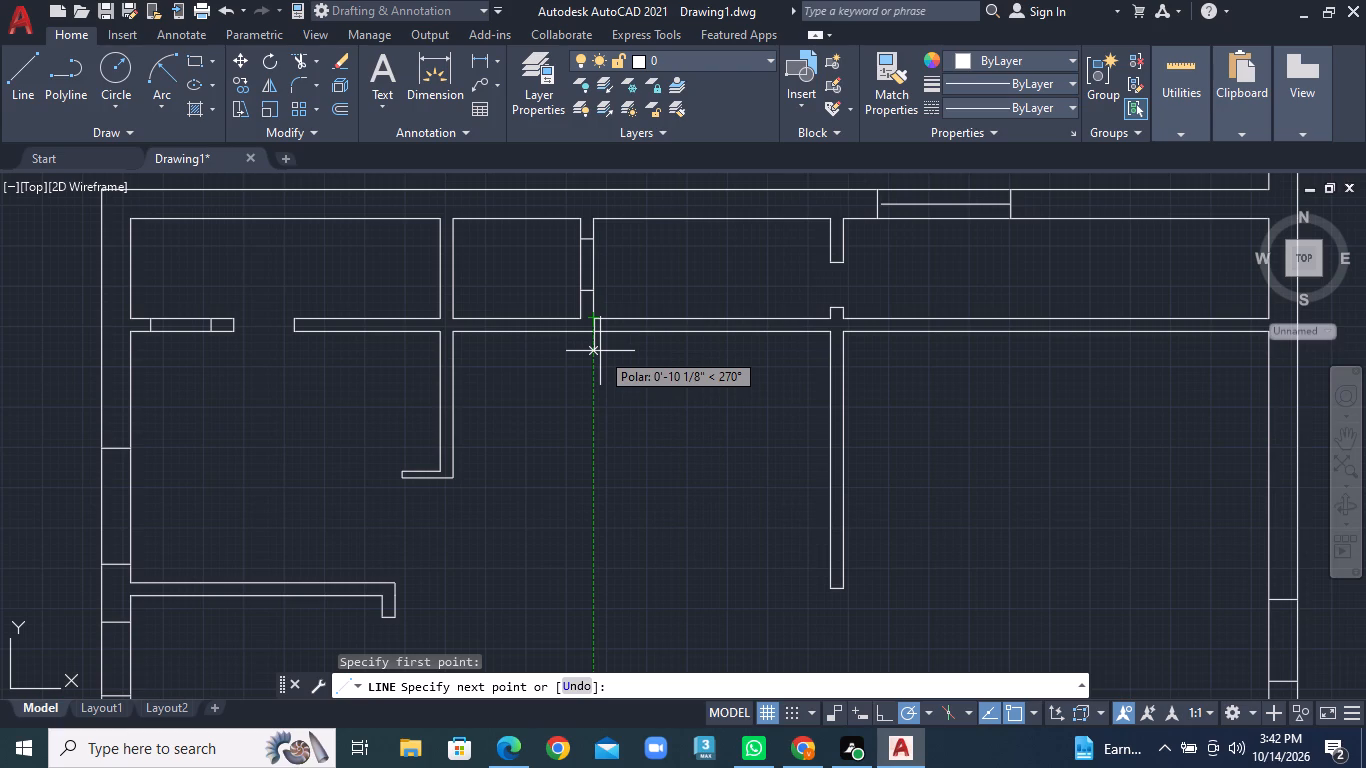
click(600, 352)
click(827, 354)
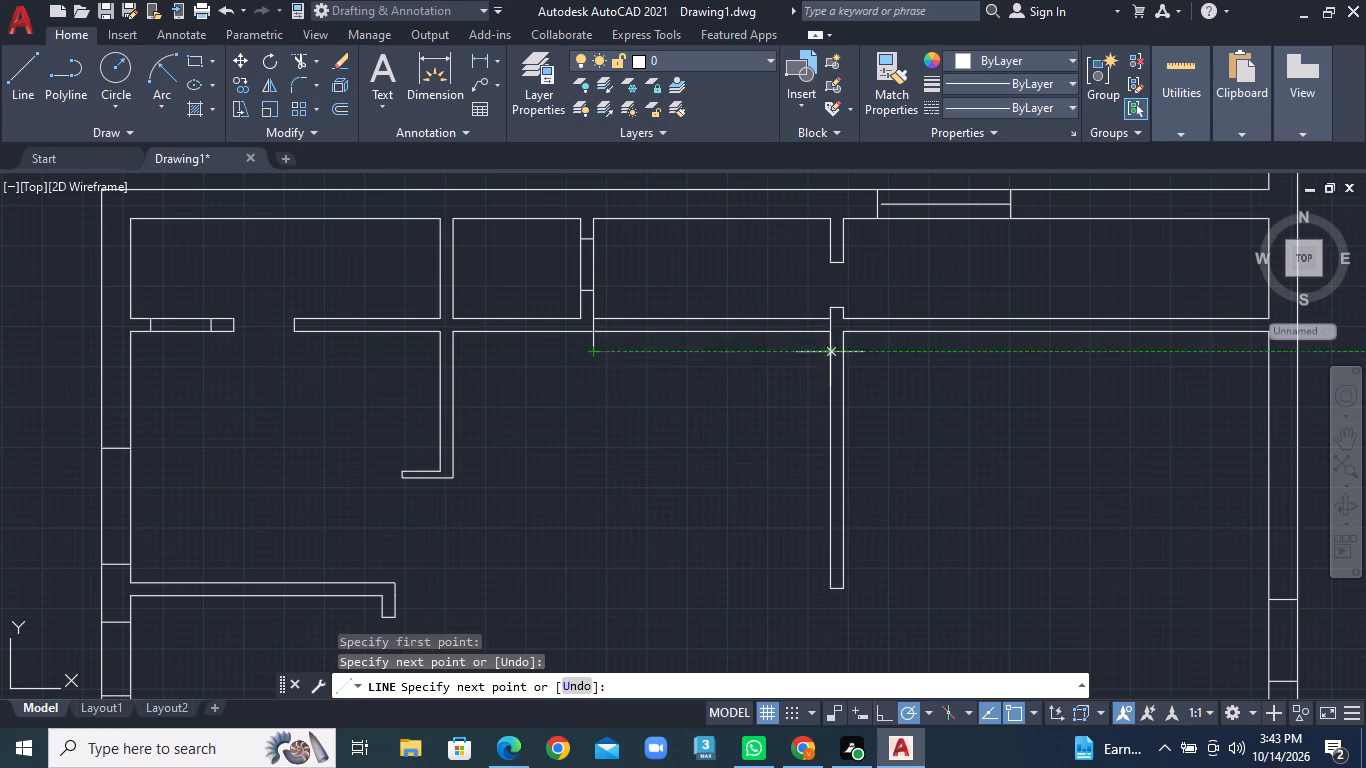
right_click(827, 354)
click(863, 361)
Draw a vertical line extending the closet partition's left face down to the level of the new horizontal line.
click(26, 81)
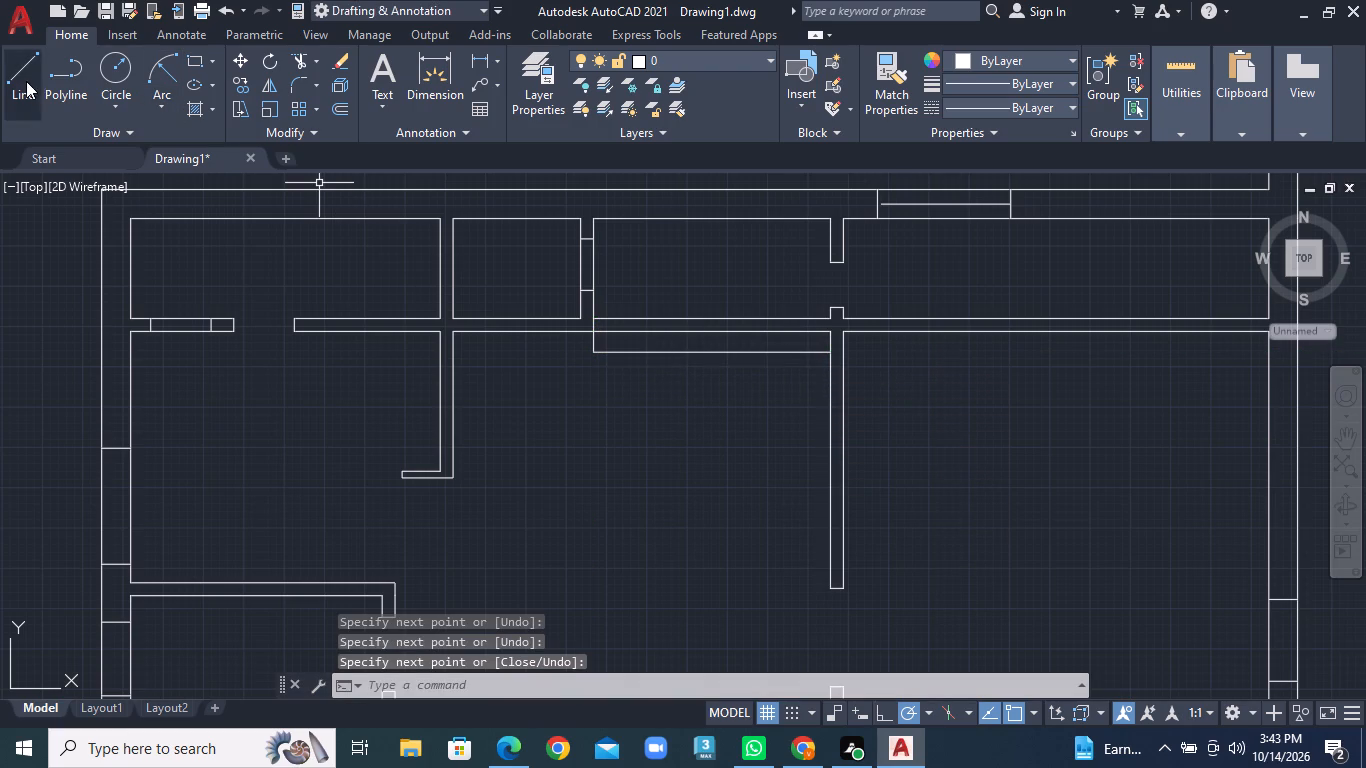
click(577, 318)
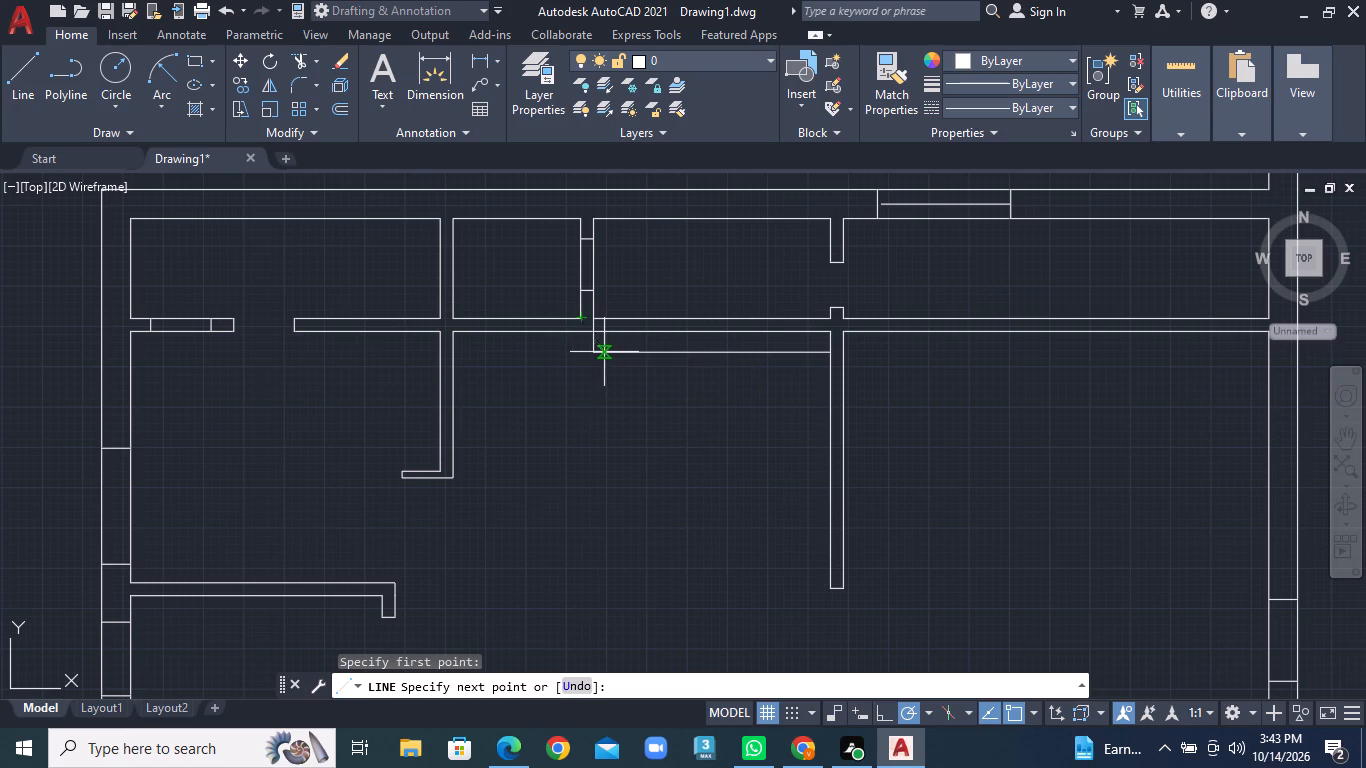
click(586, 352)
right_click(586, 352)
click(619, 365)
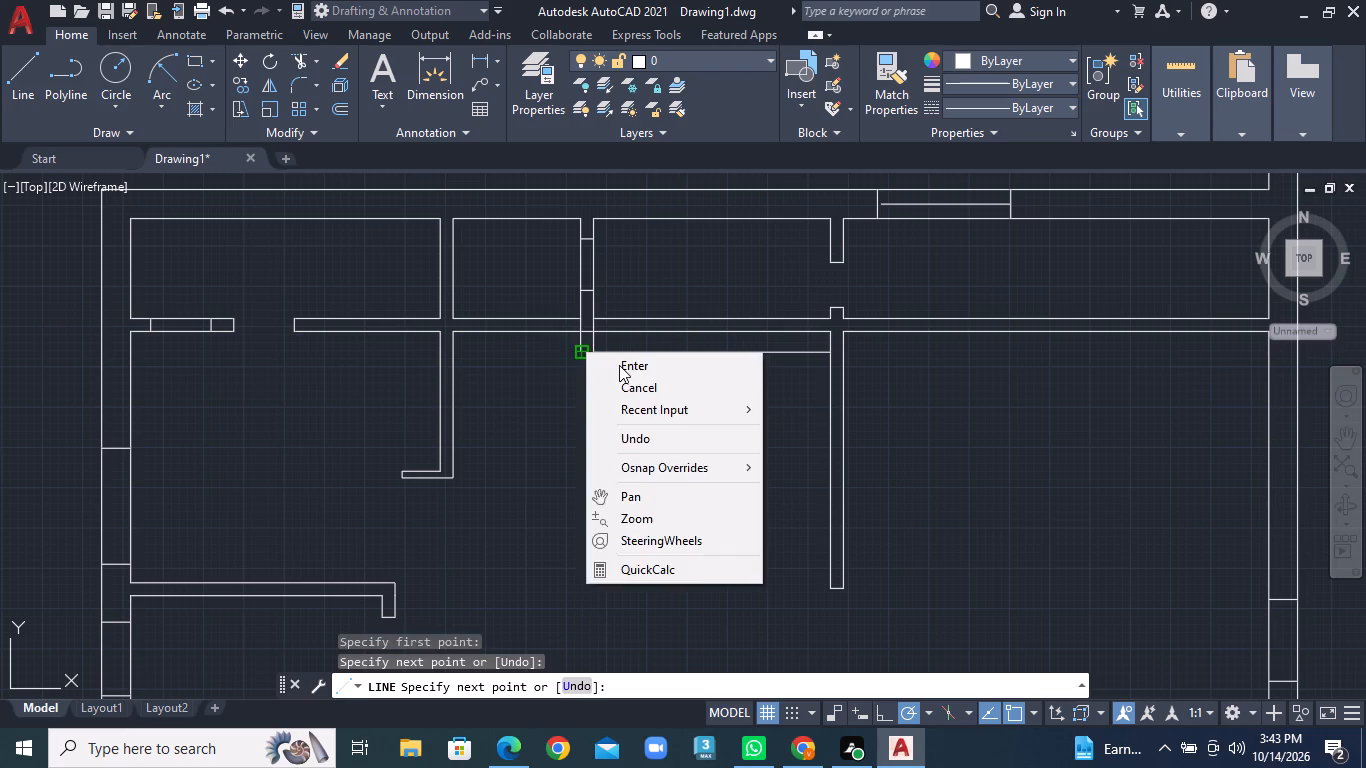
Offset the new horizontal wall line 4" downward.
click(21, 68)
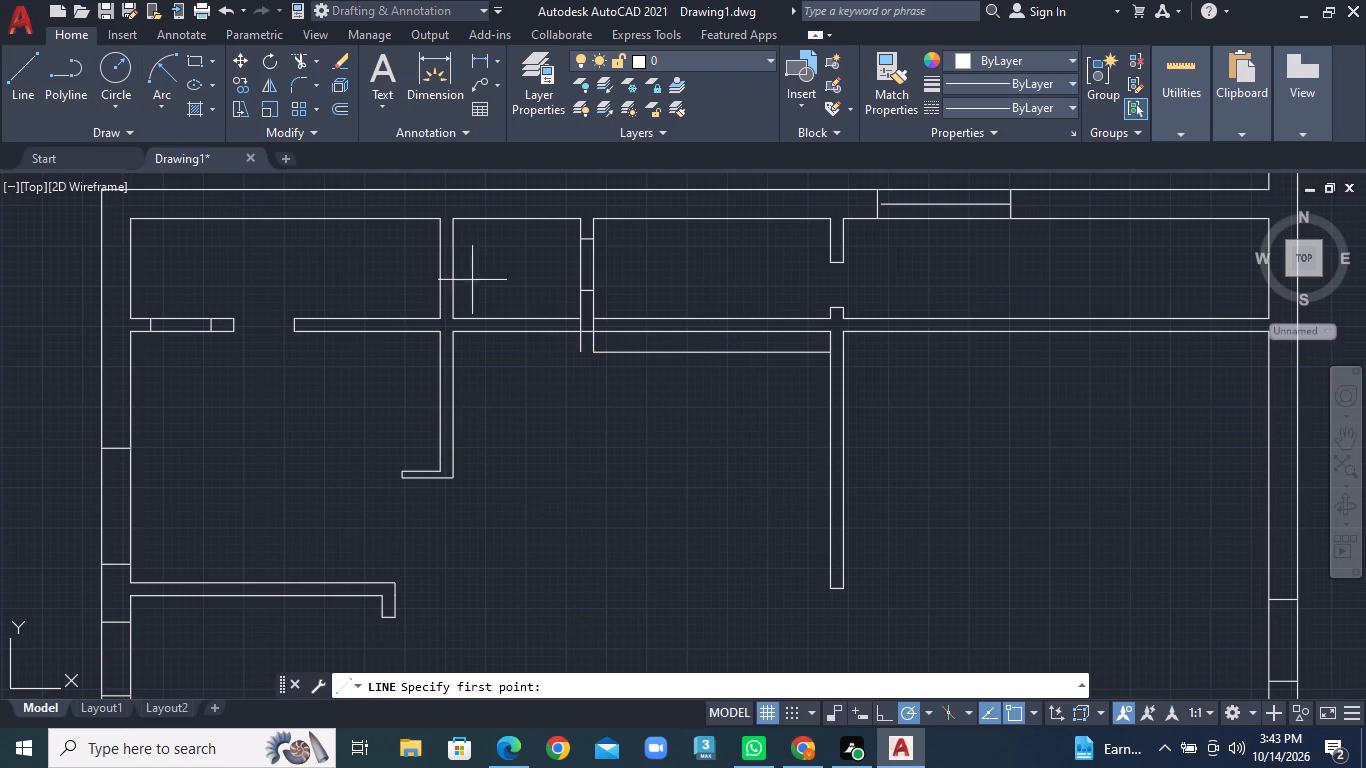
click(342, 112)
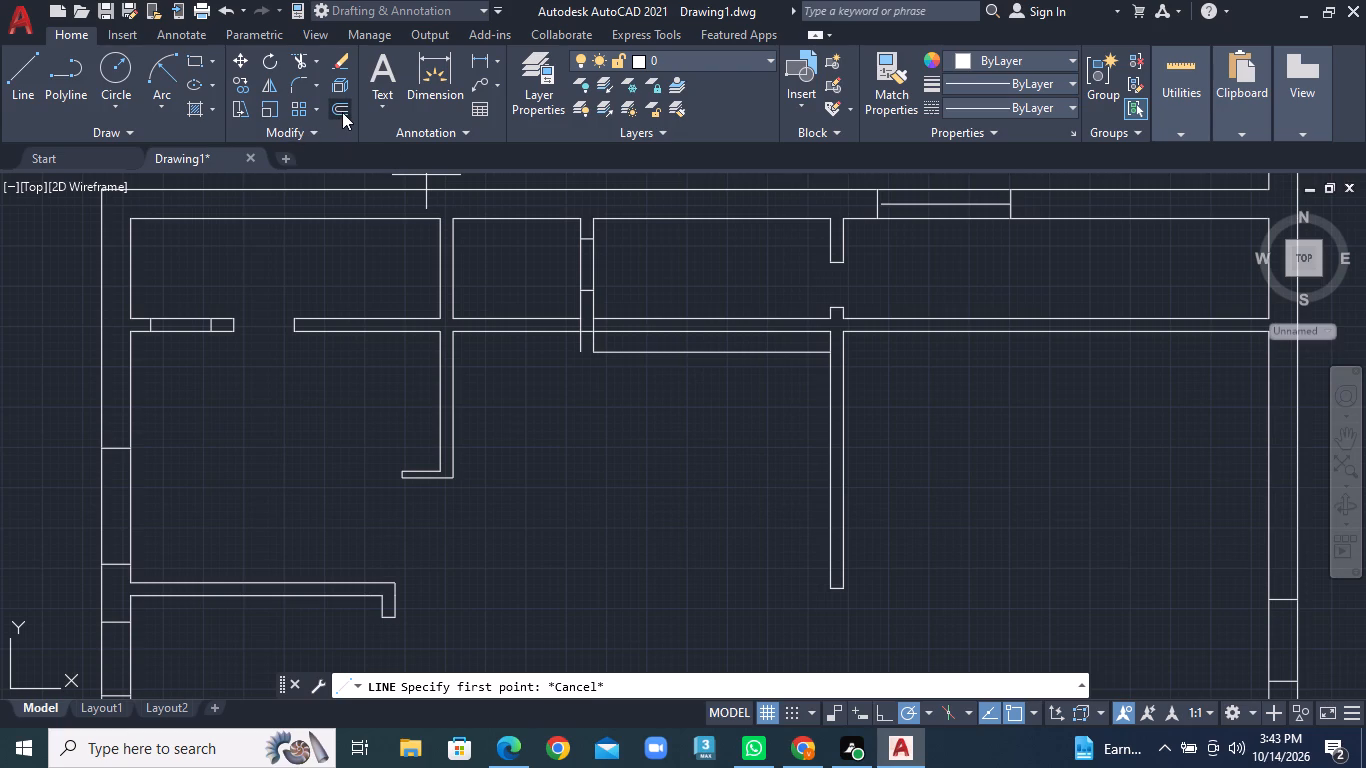
text(4")
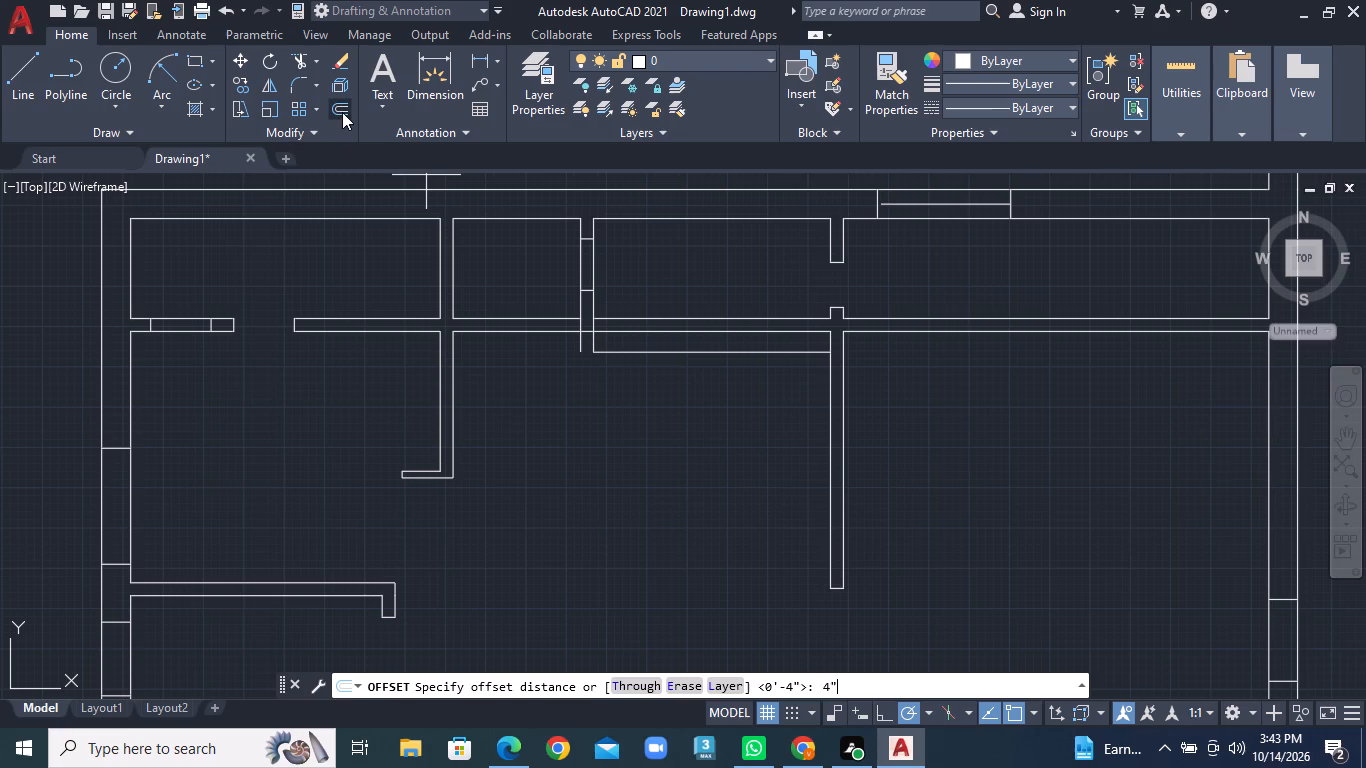
key(Return)
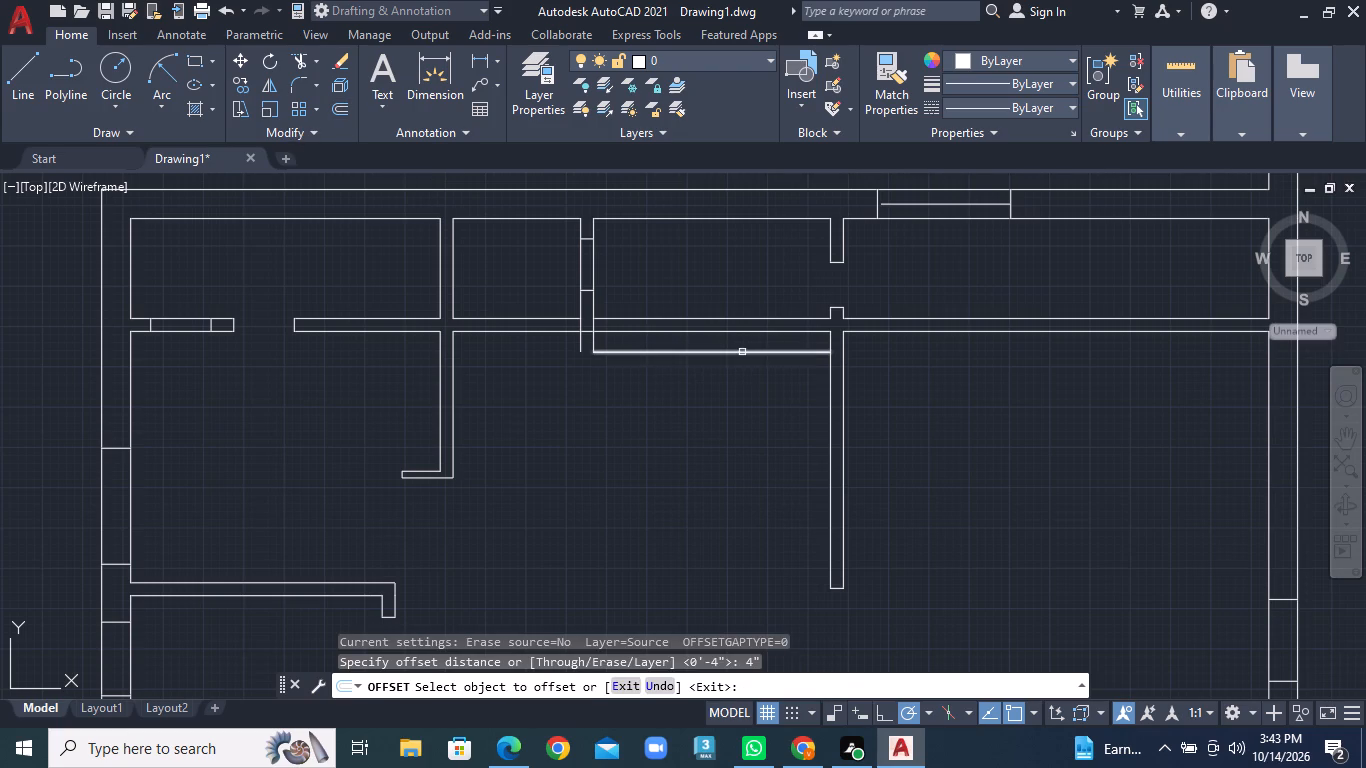
click(742, 352)
click(742, 397)
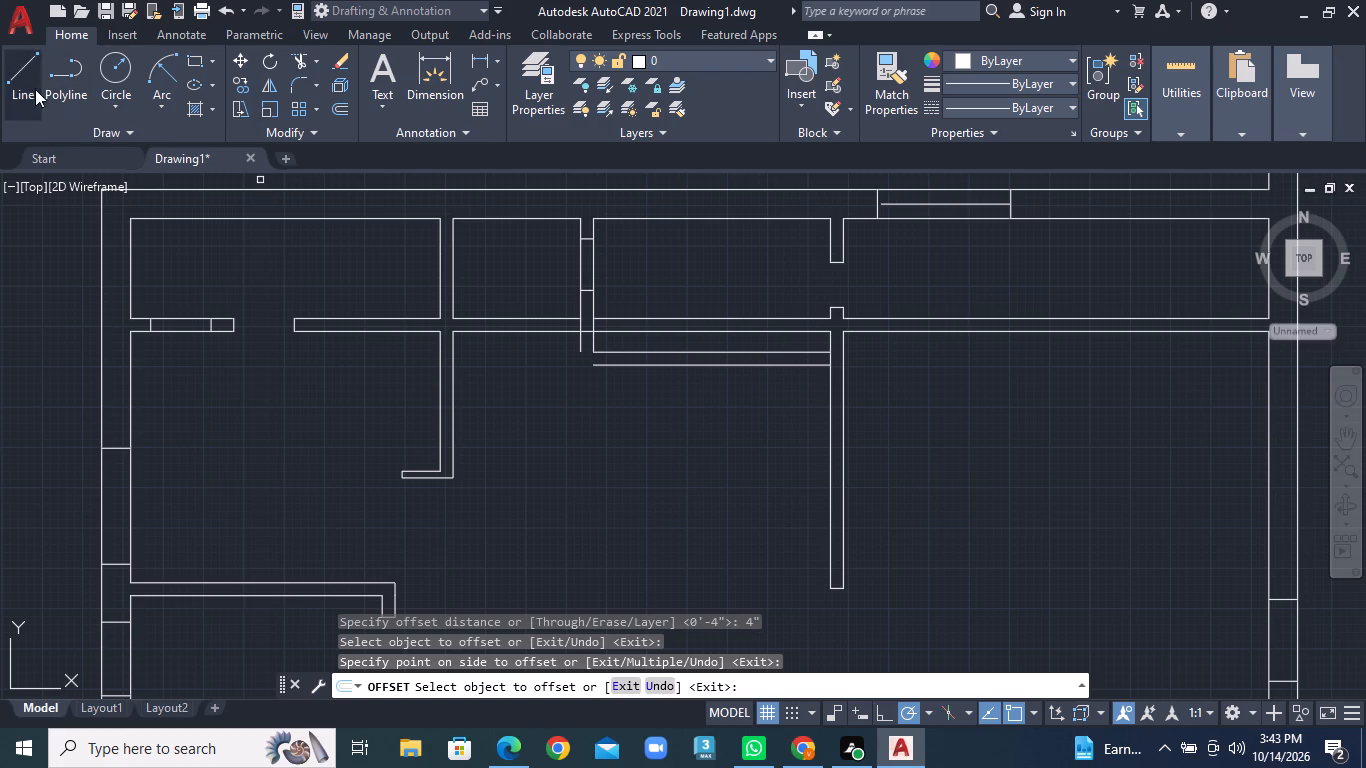
Close the new wall's outer corner by extending its left vertical face down and across to the offset line's left end.
click(35, 89)
scroll(680, 256, up, 2)
click(420, 498)
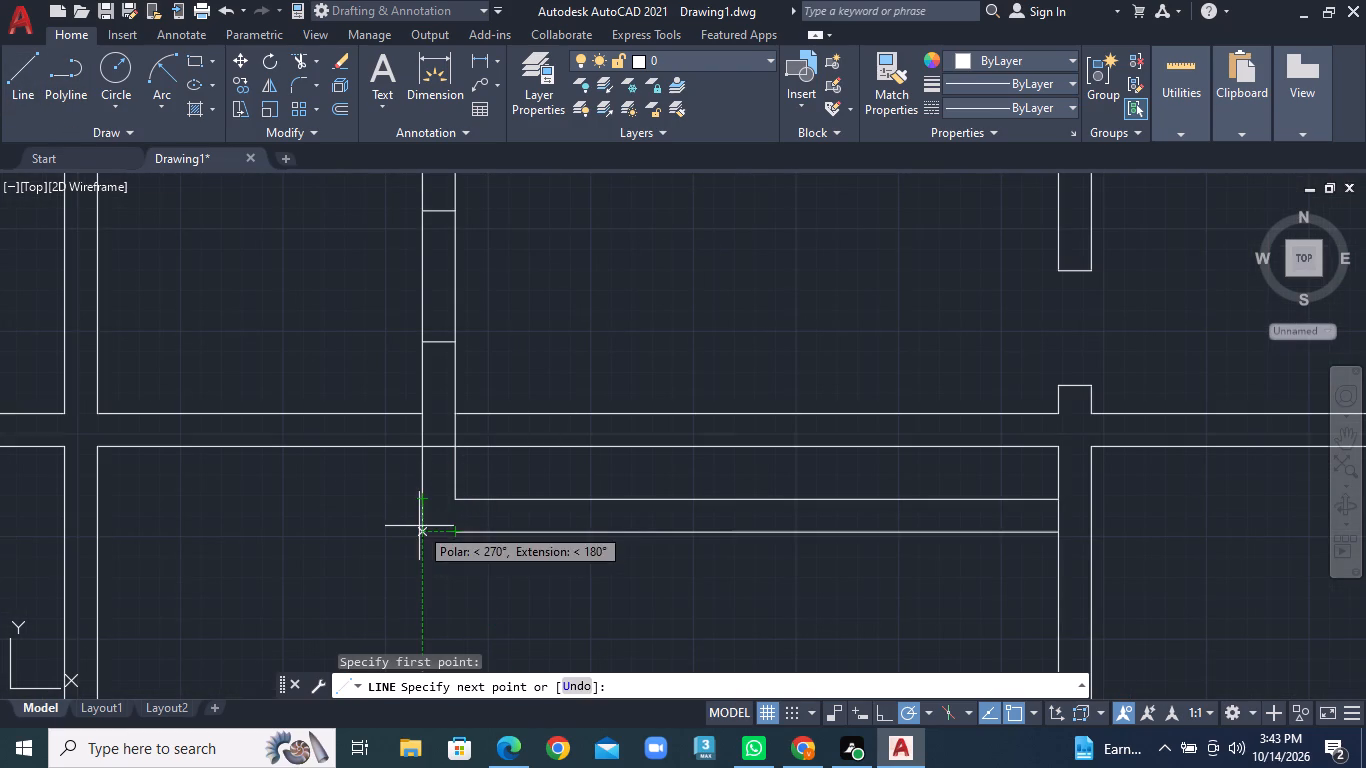
click(419, 526)
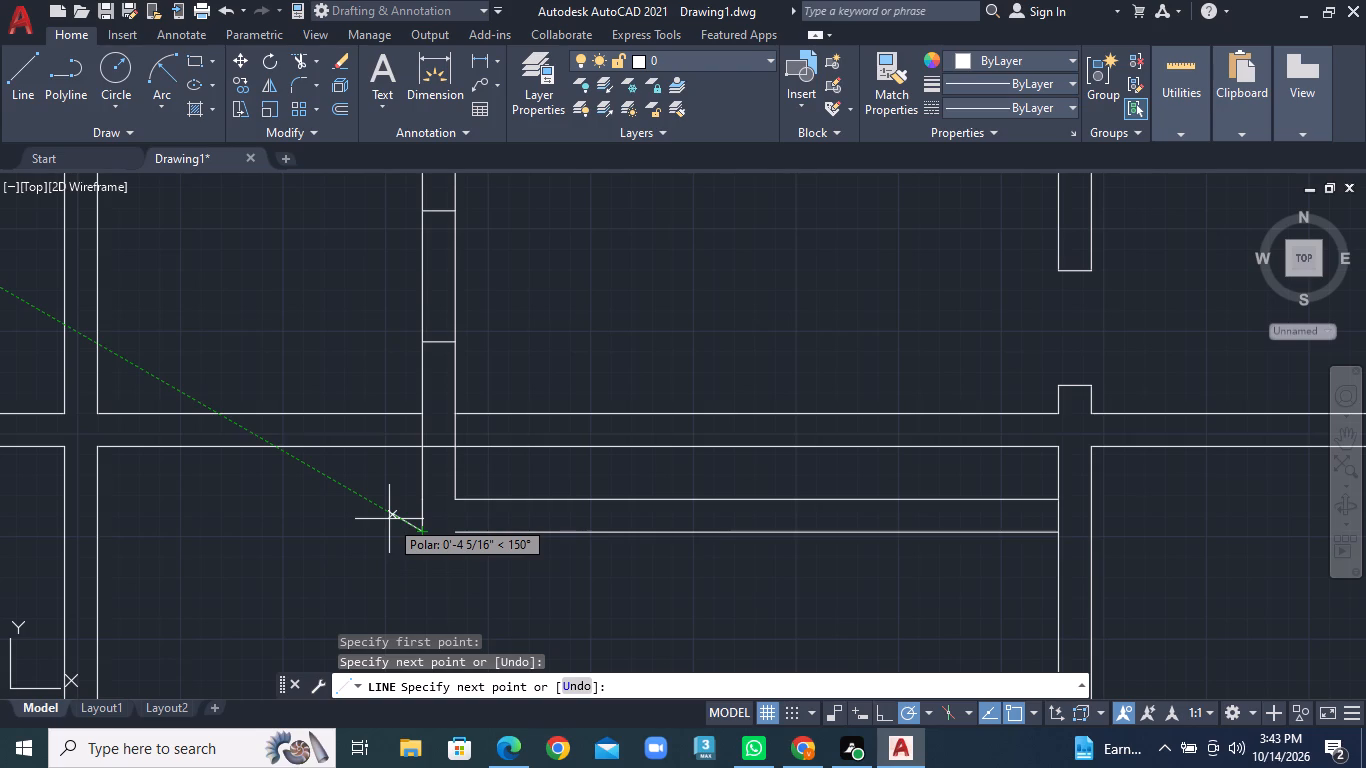
key(ctrl+z)
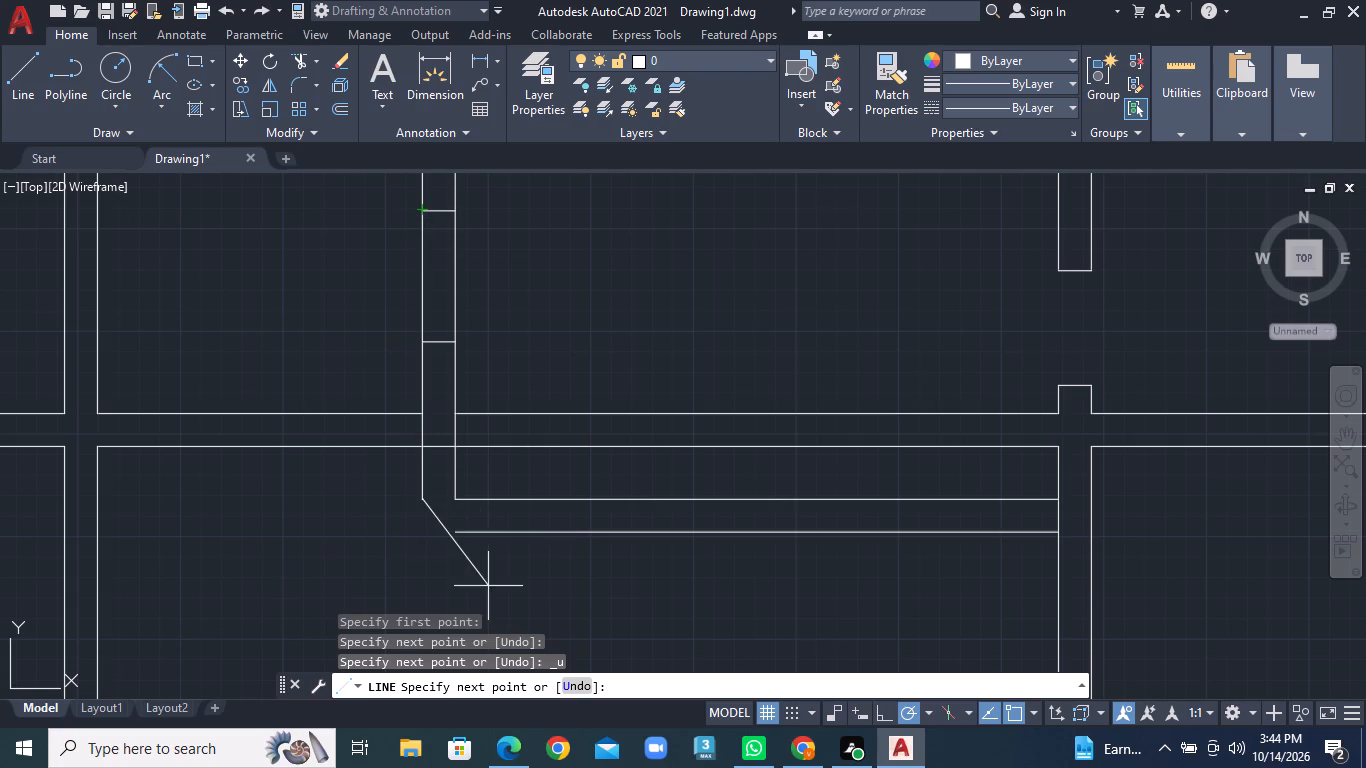
scroll(488, 586, up, 3)
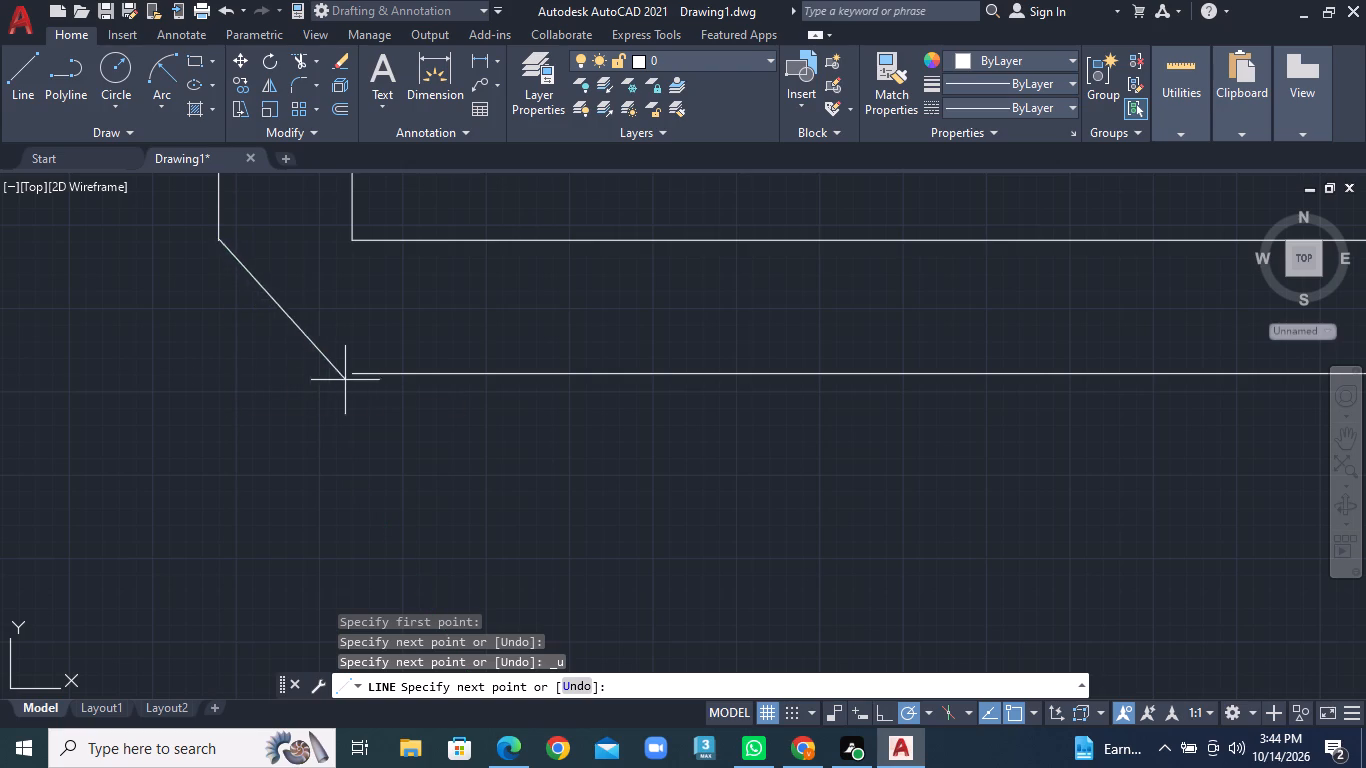
click(214, 380)
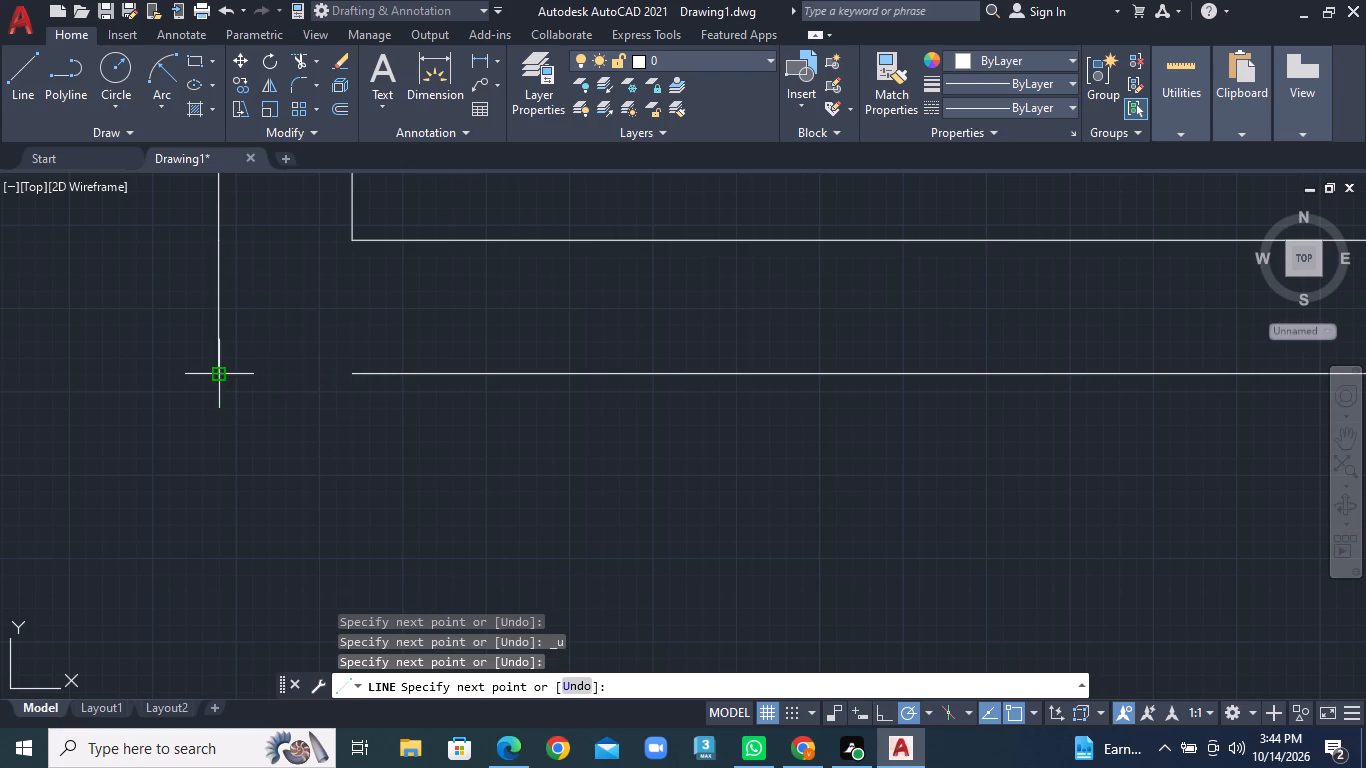
click(353, 379)
right_click(353, 379)
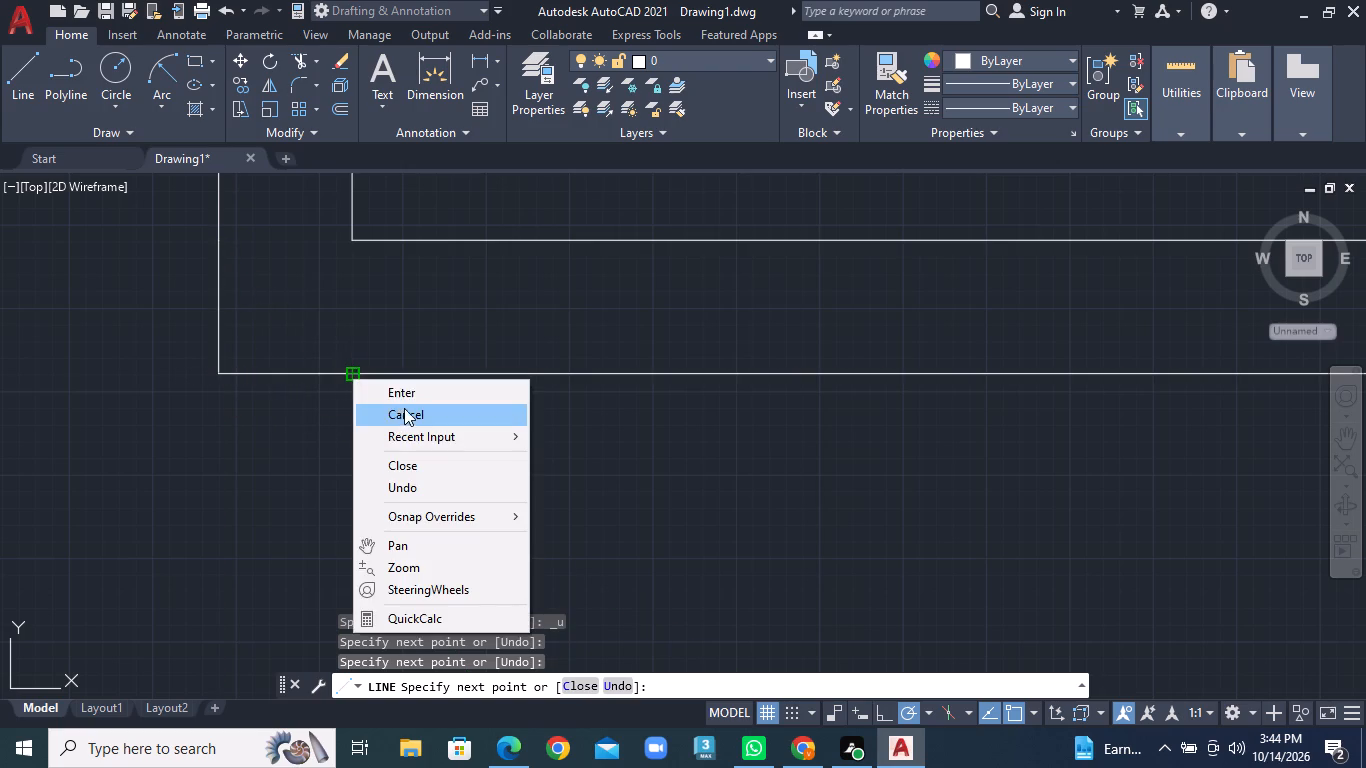
click(409, 394)
Join the short corner segment and the offset horizontal line into a single line.
click(305, 375)
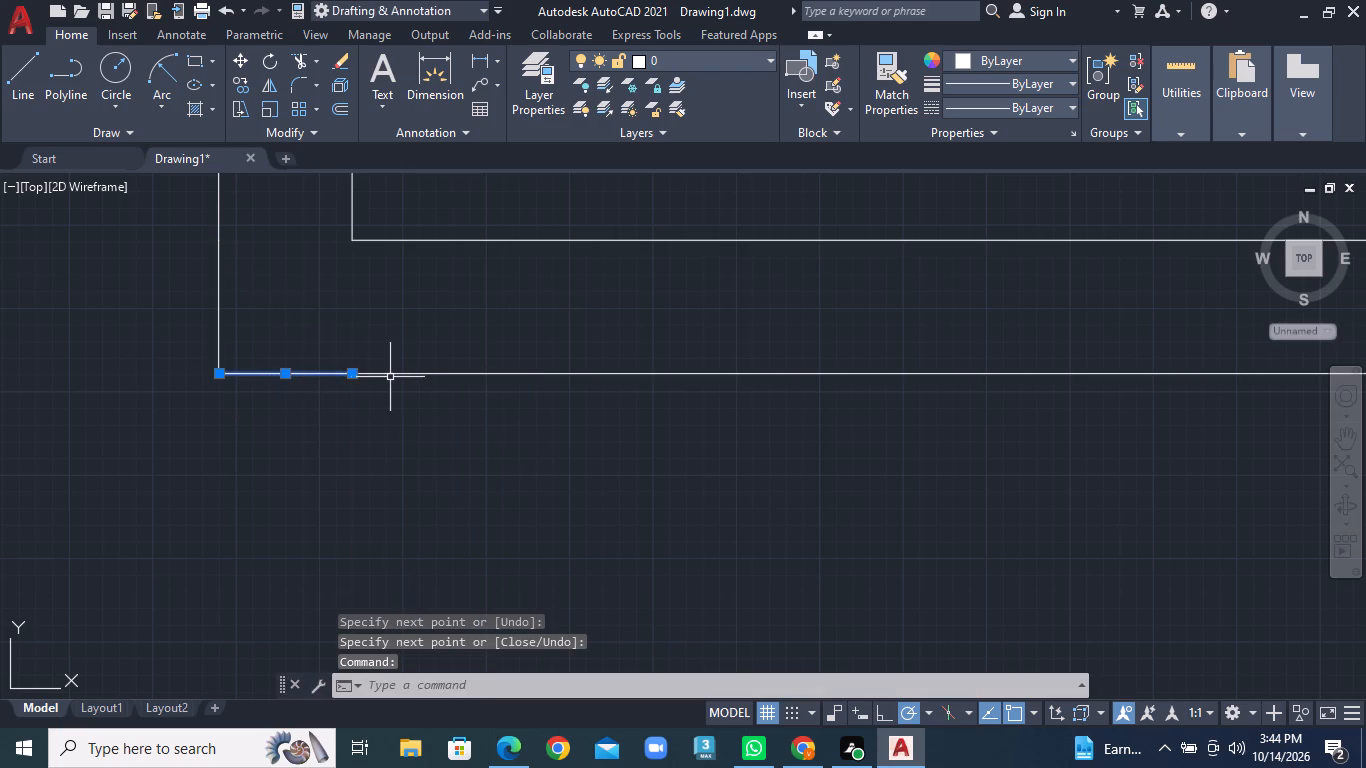
click(399, 374)
text(JOIN)
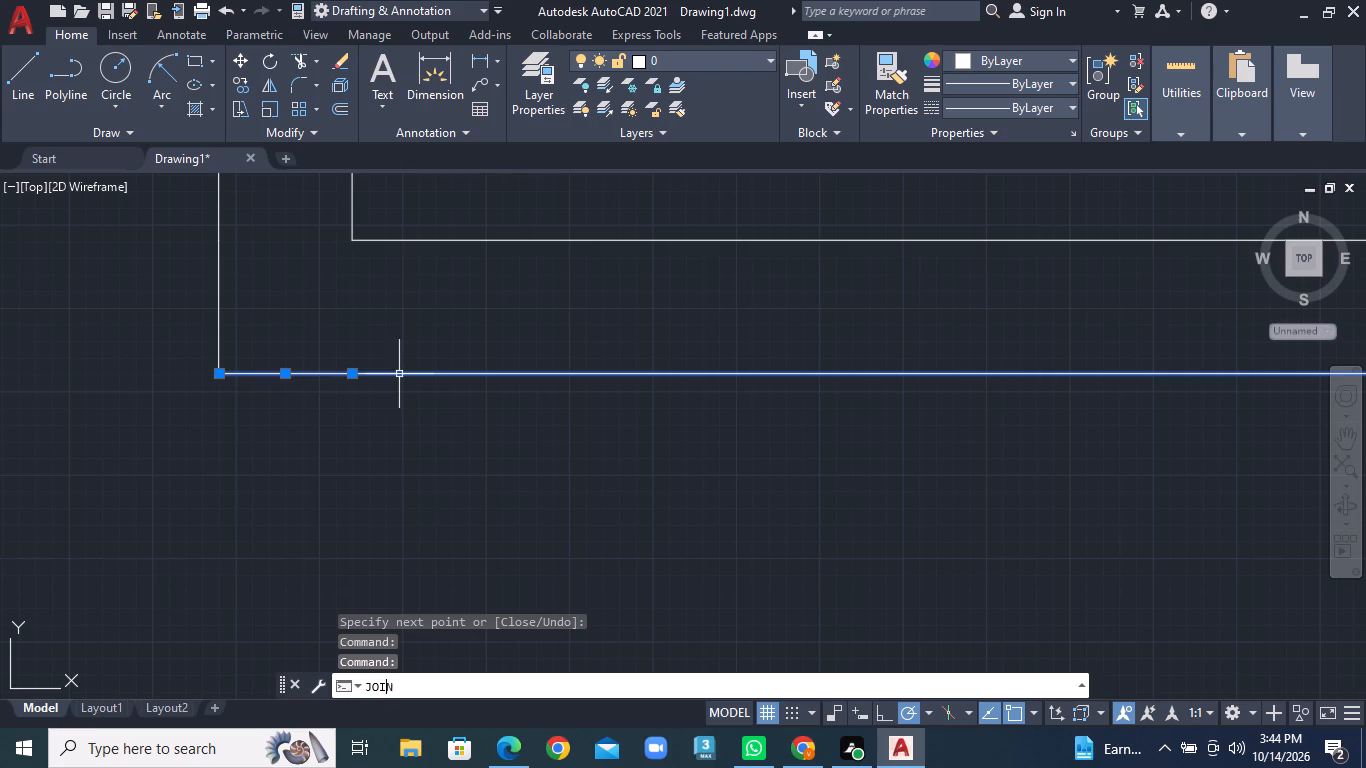
key(Return)
Draw a short vertical line closing the gap in the central partition's left face between the old horizontal wall's two faces.
scroll(447, 409, down, 2)
scroll(607, 378, down, 2)
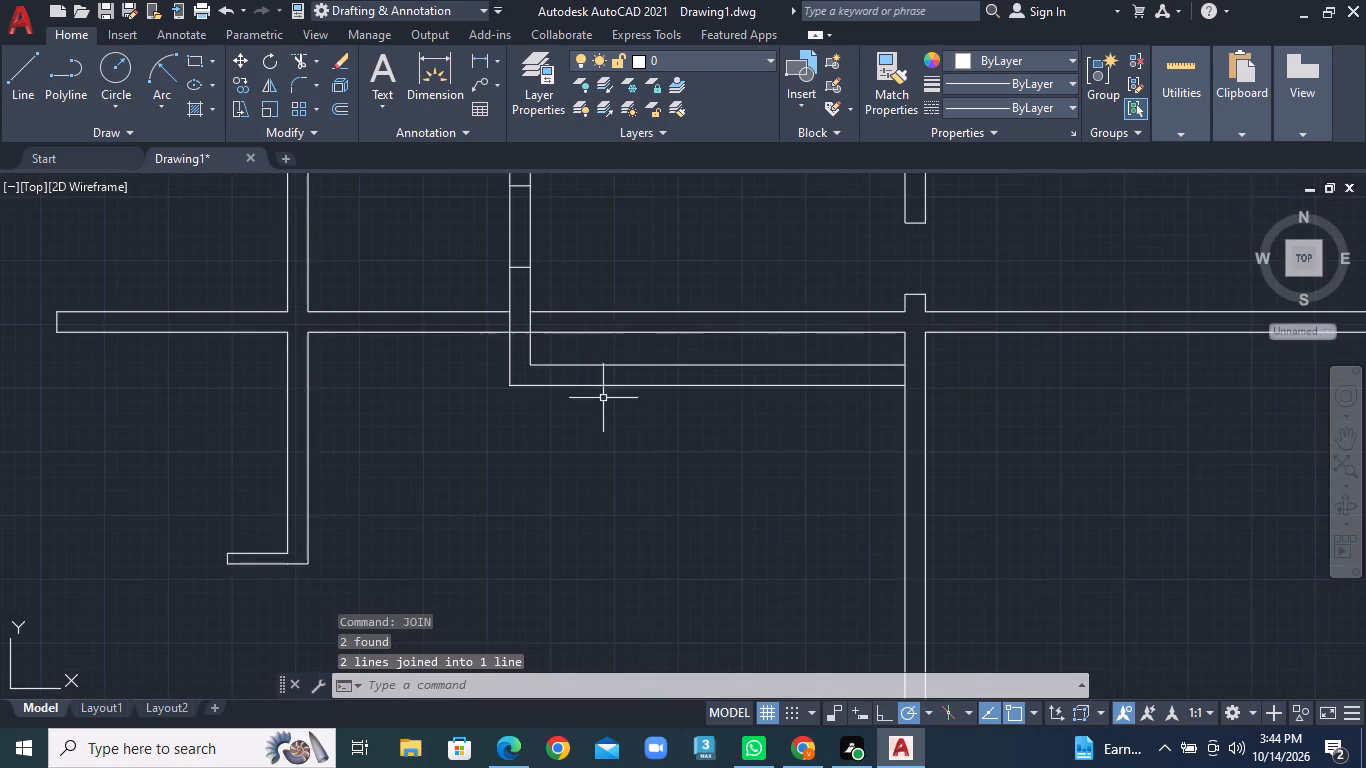
middle_drag(599, 403, 541, 484)
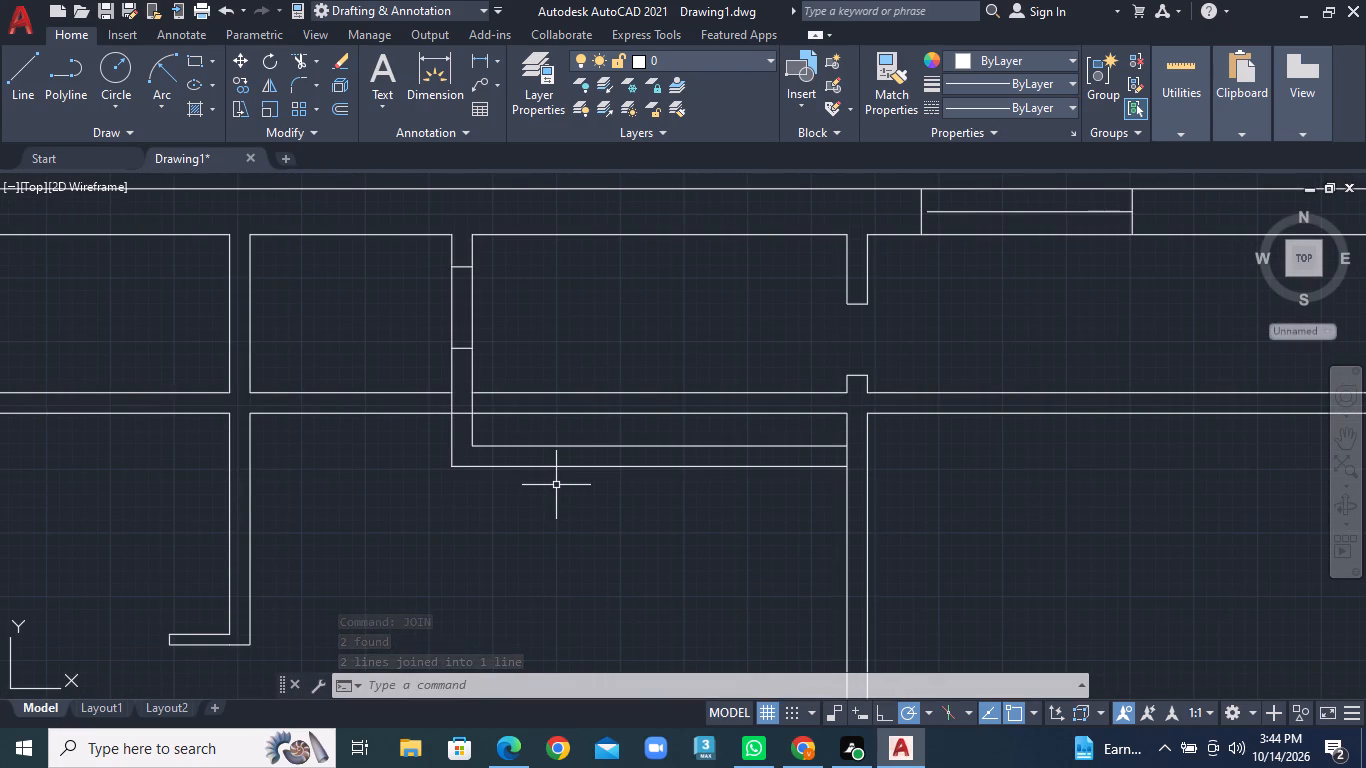
click(24, 84)
click(849, 414)
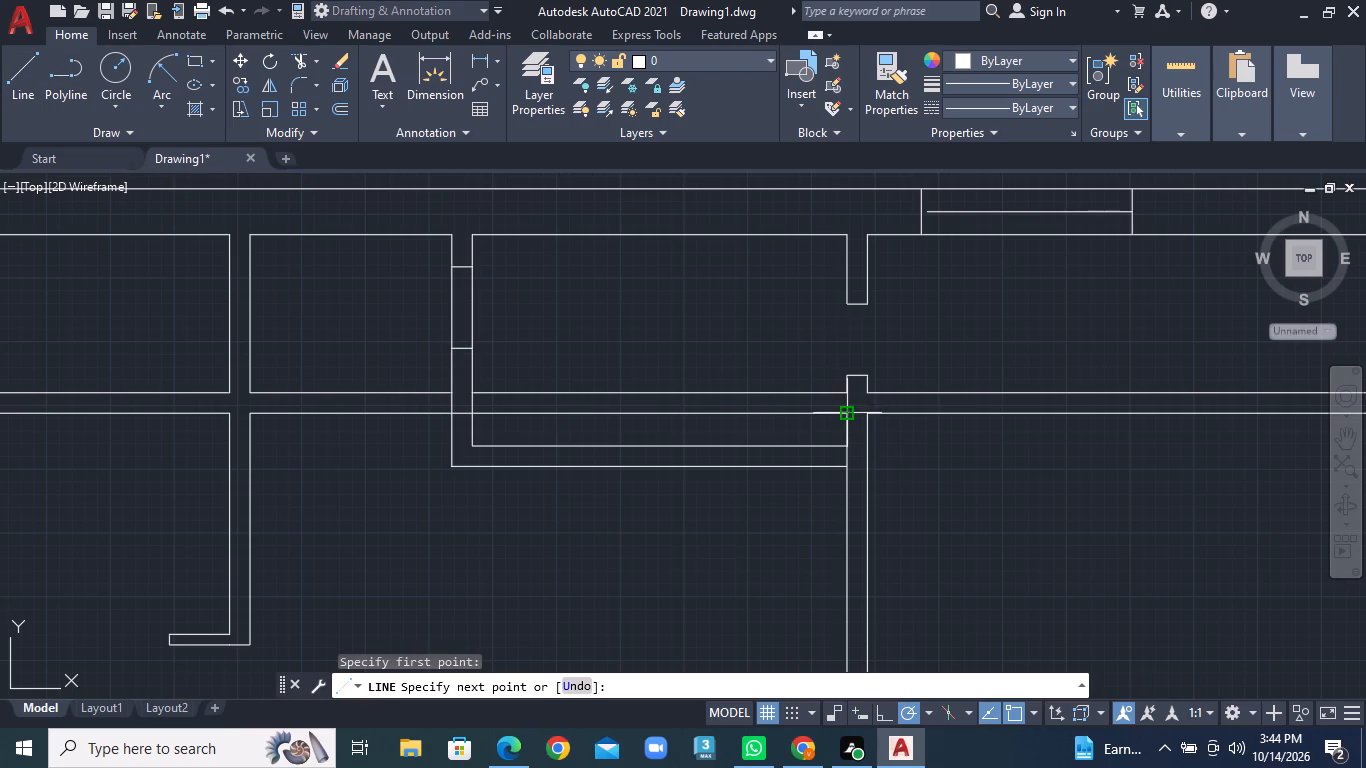
click(852, 393)
right_click(852, 393)
click(906, 406)
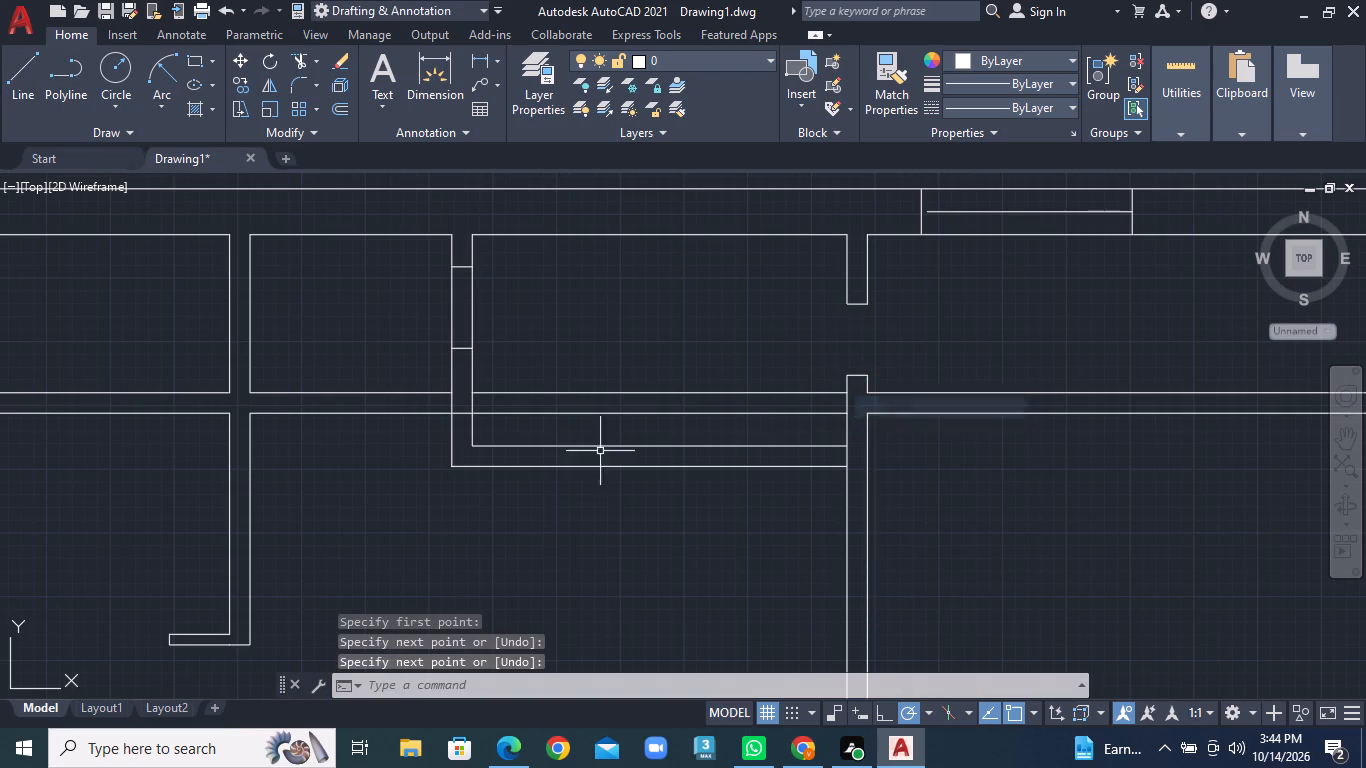
Trim away both faces of the old horizontal wall between the closet partition and the central partition.
click(314, 62)
click(324, 88)
click(563, 414)
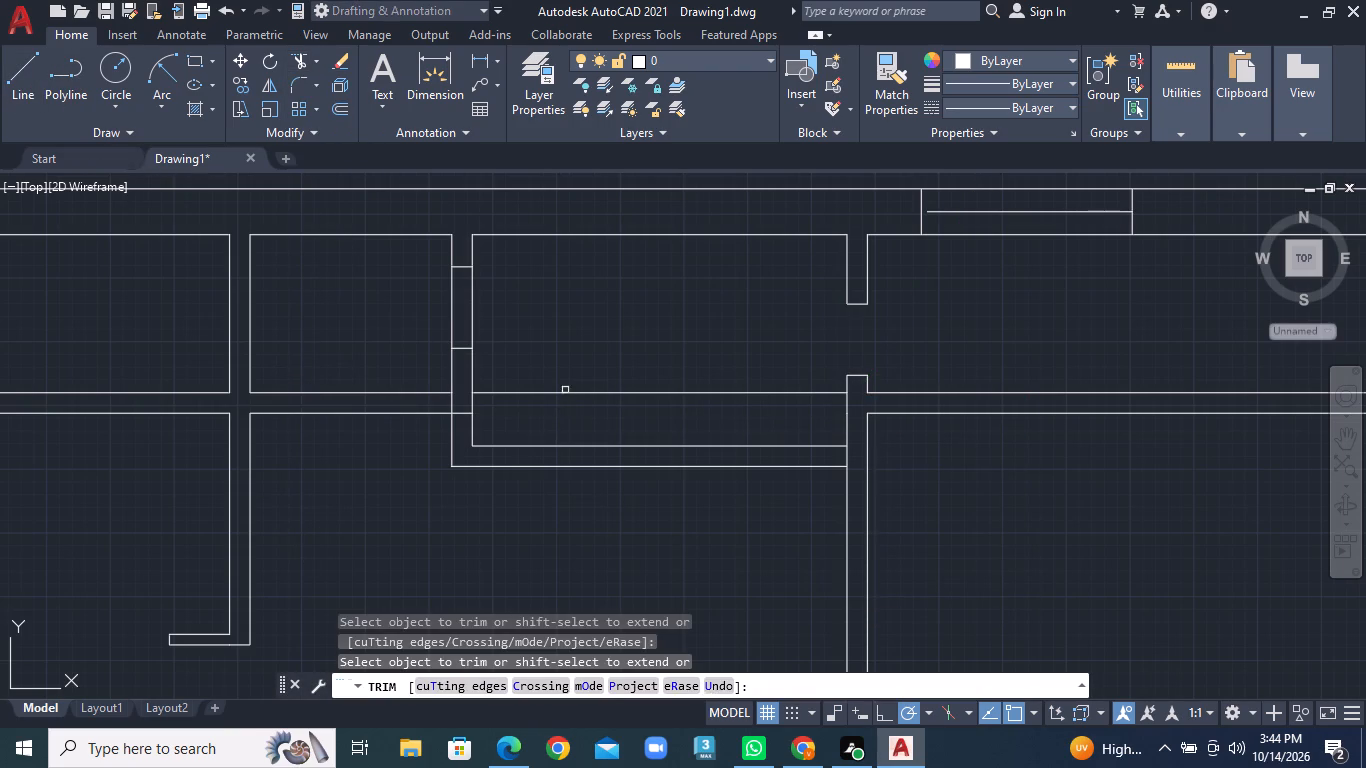
click(565, 389)
click(562, 395)
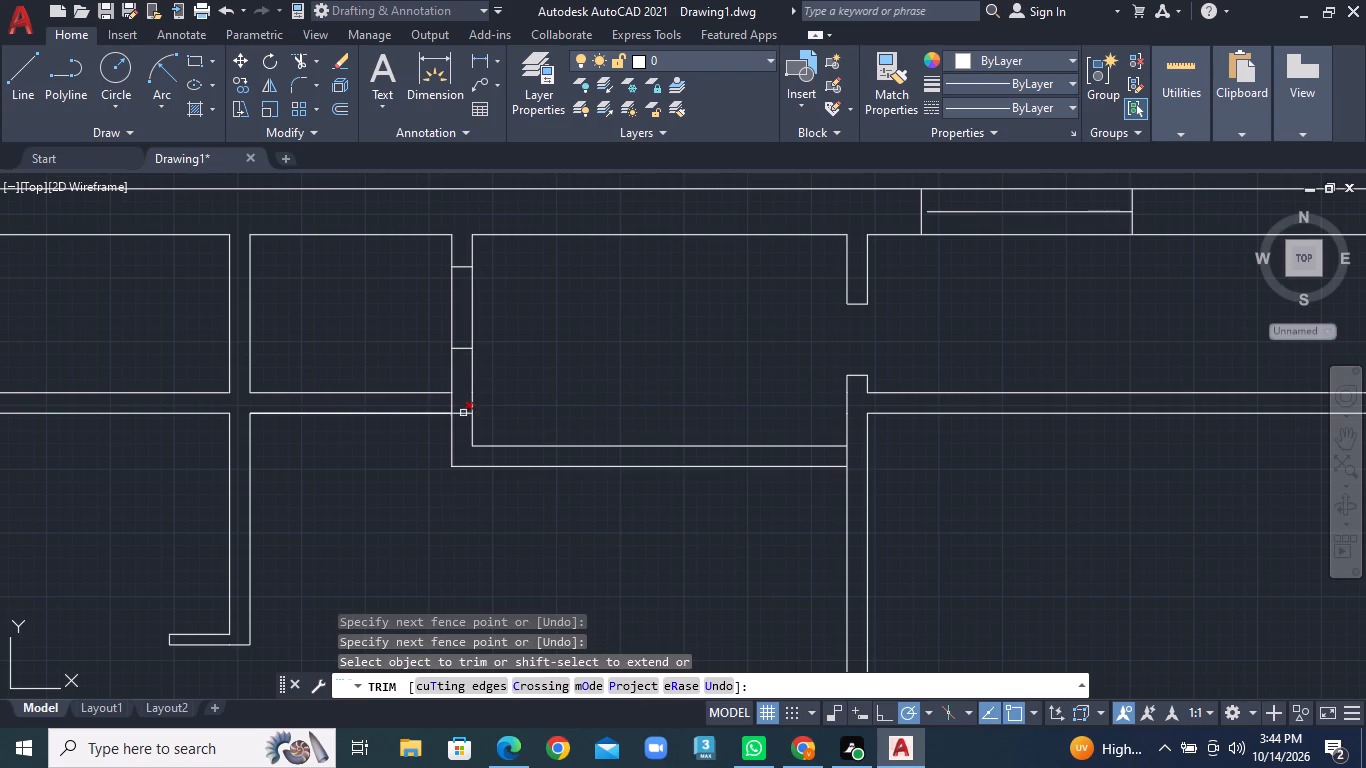
Trim the leftover lines where the new wall's corner meets the old horizontal wall and where its other end meets the central partition.
click(455, 417)
click(459, 402)
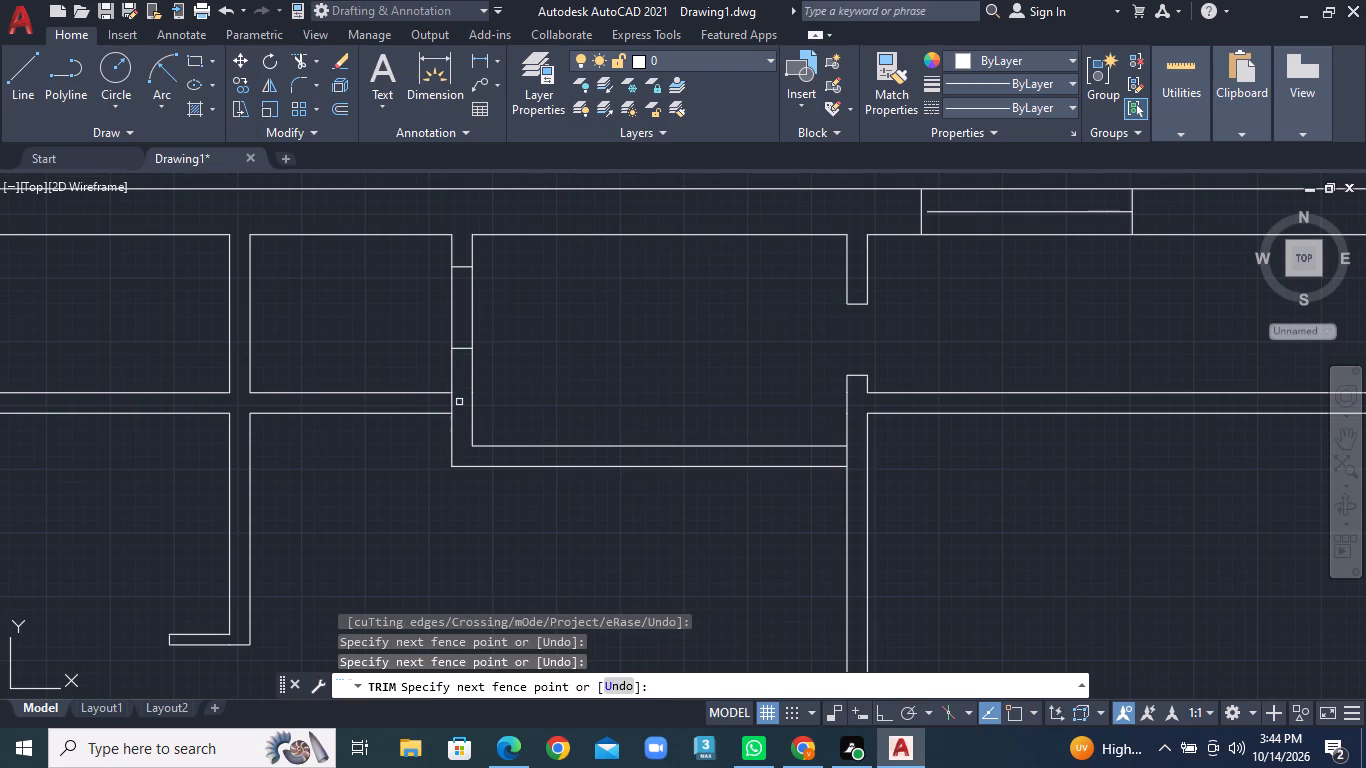
click(450, 404)
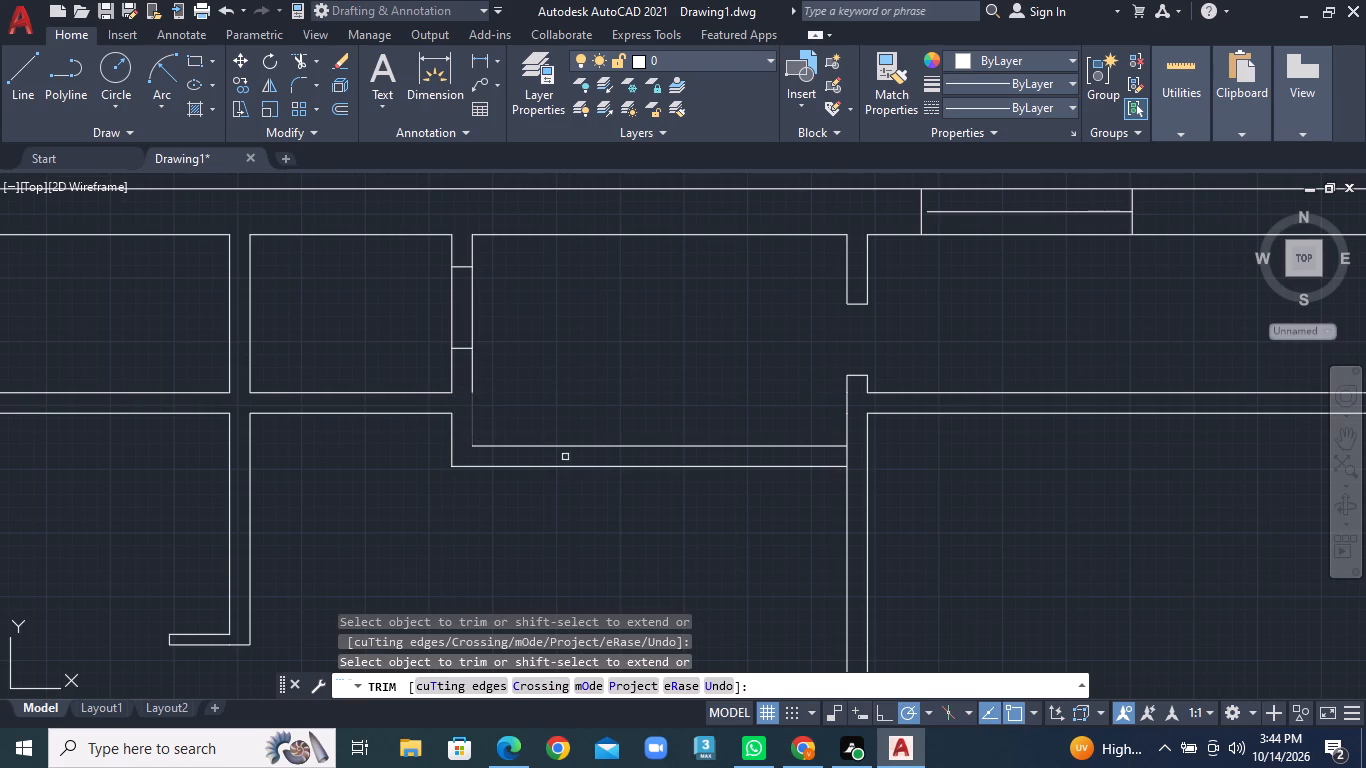
double_click(847, 460)
Draw a short vertical line closing the central partition's right face across the end of the horizontal wall to its right.
scroll(818, 453, down, 2)
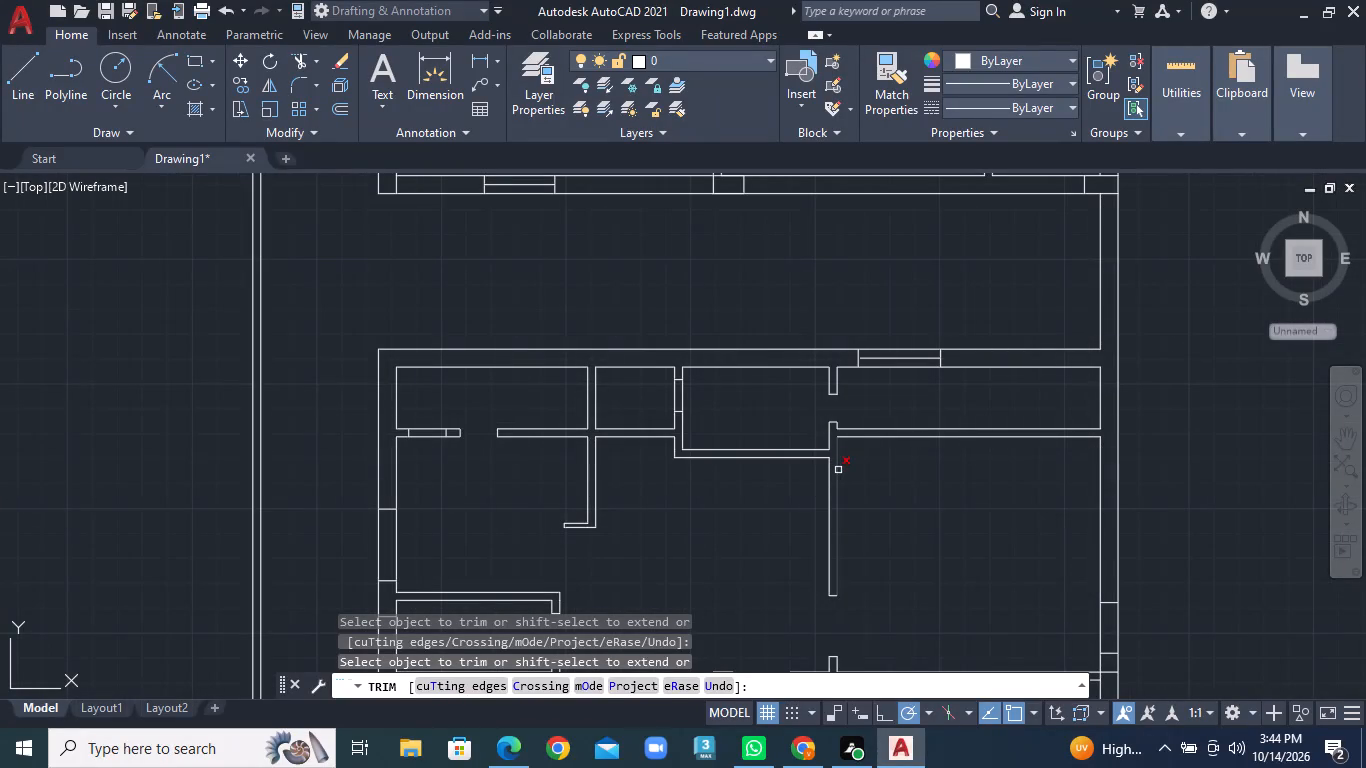
middle_drag(814, 470, 652, 438)
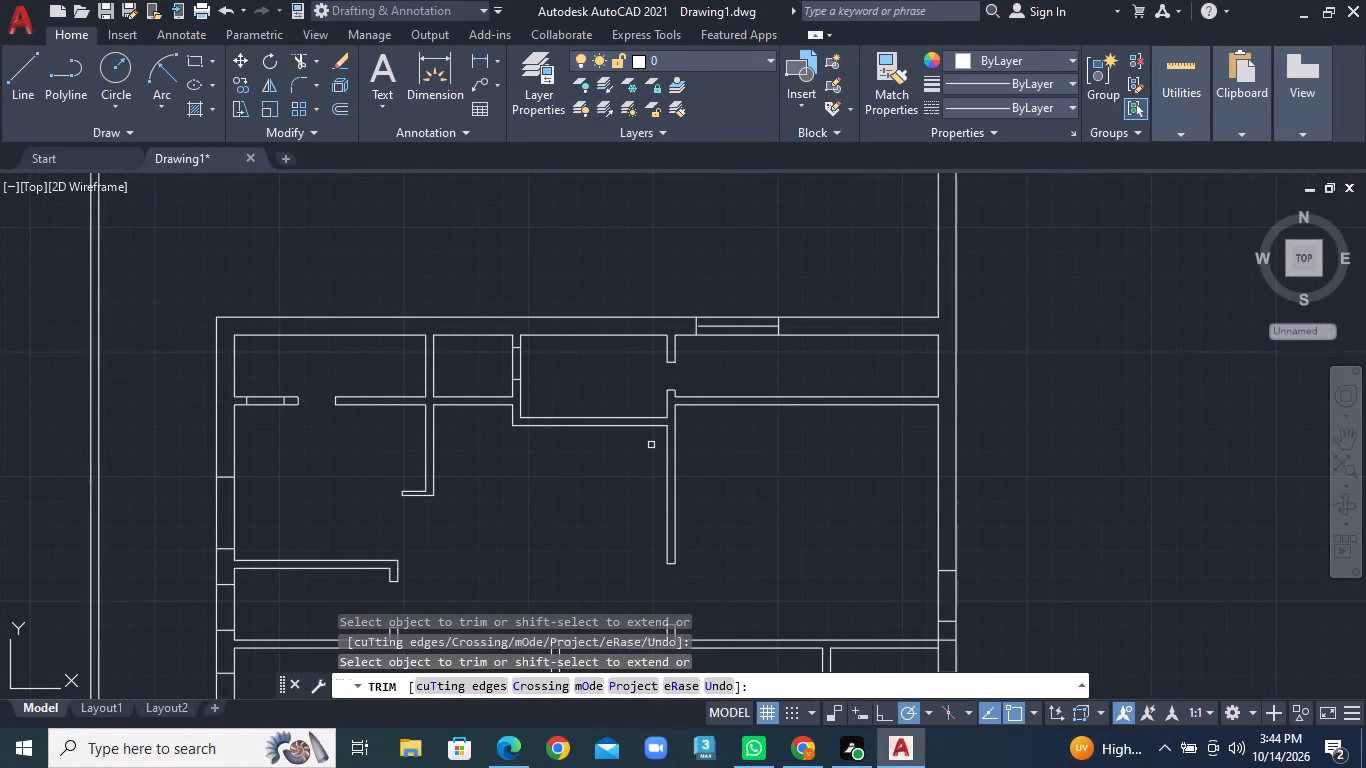
scroll(676, 439, down, 2)
middle_drag(686, 452, 577, 334)
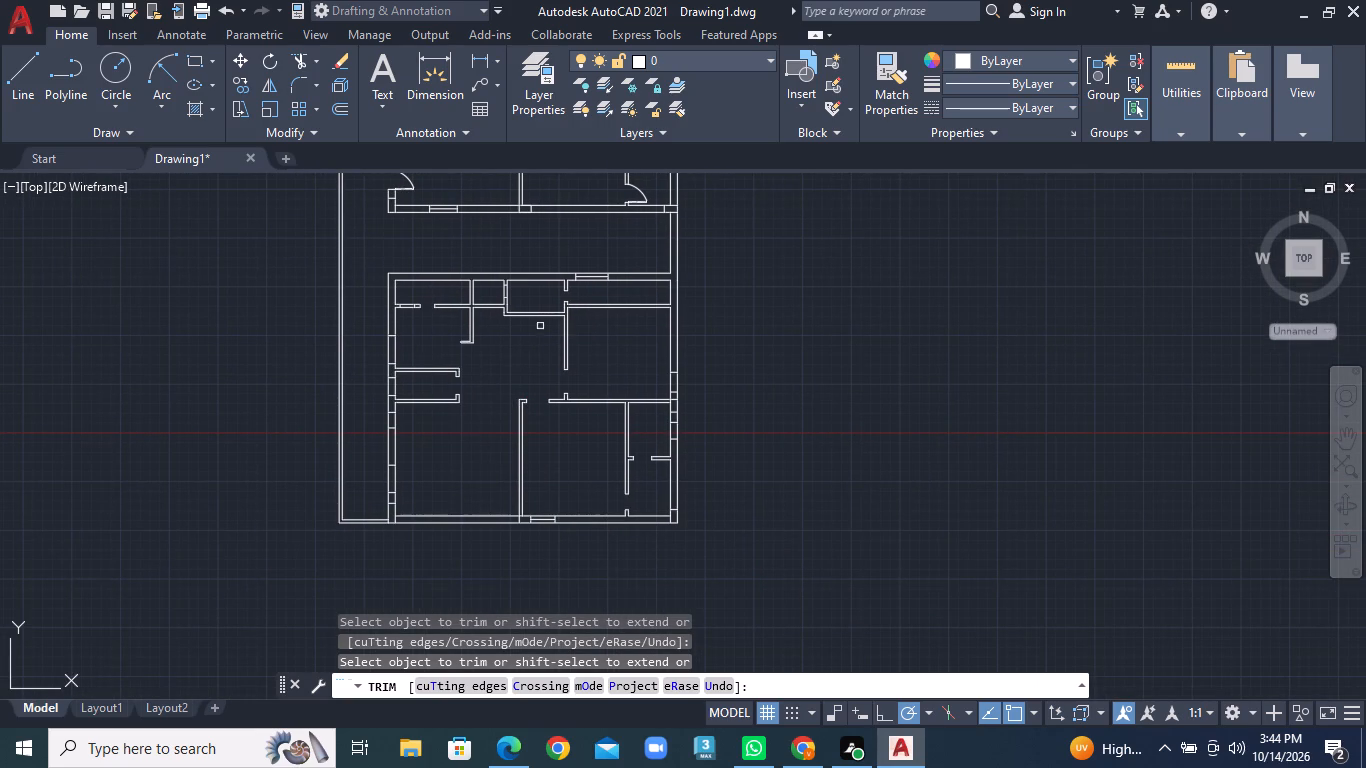
scroll(569, 287, up, 2)
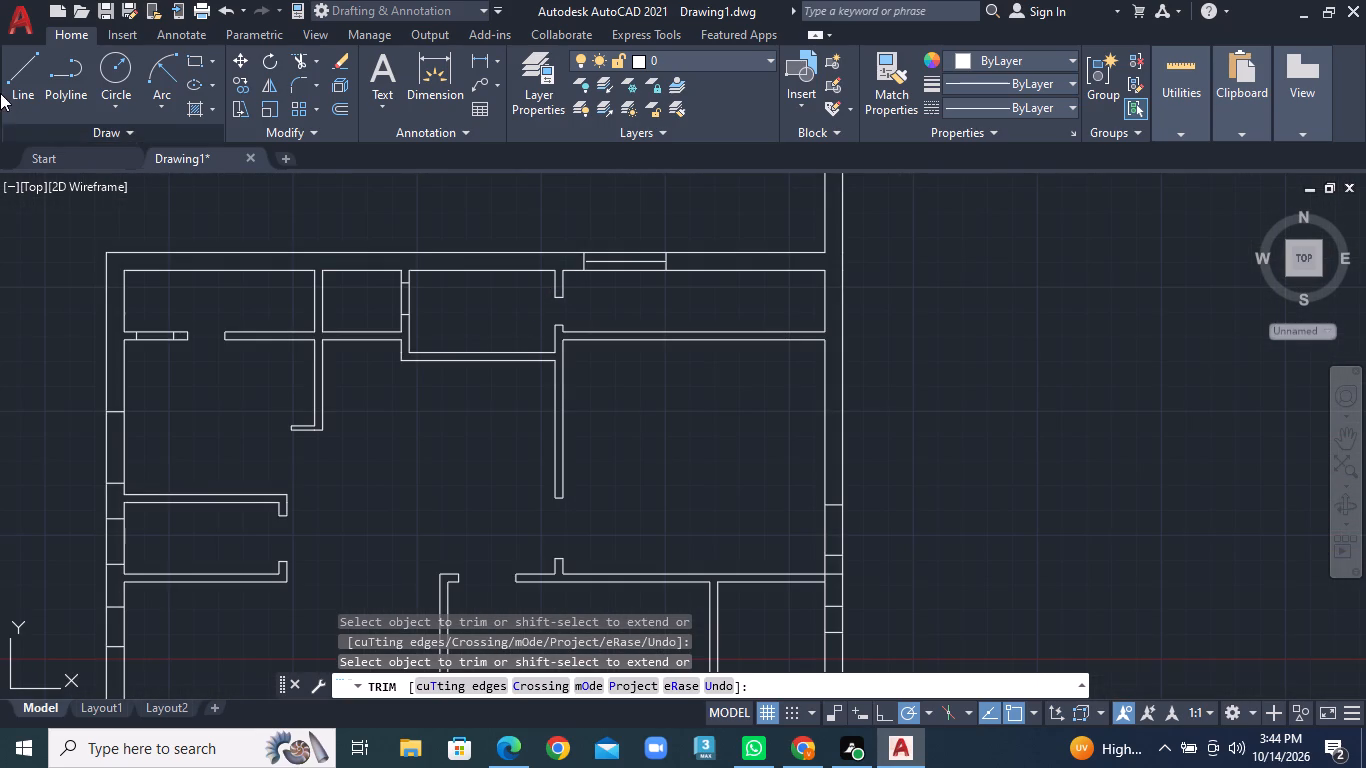
click(12, 84)
scroll(733, 357, up, 2)
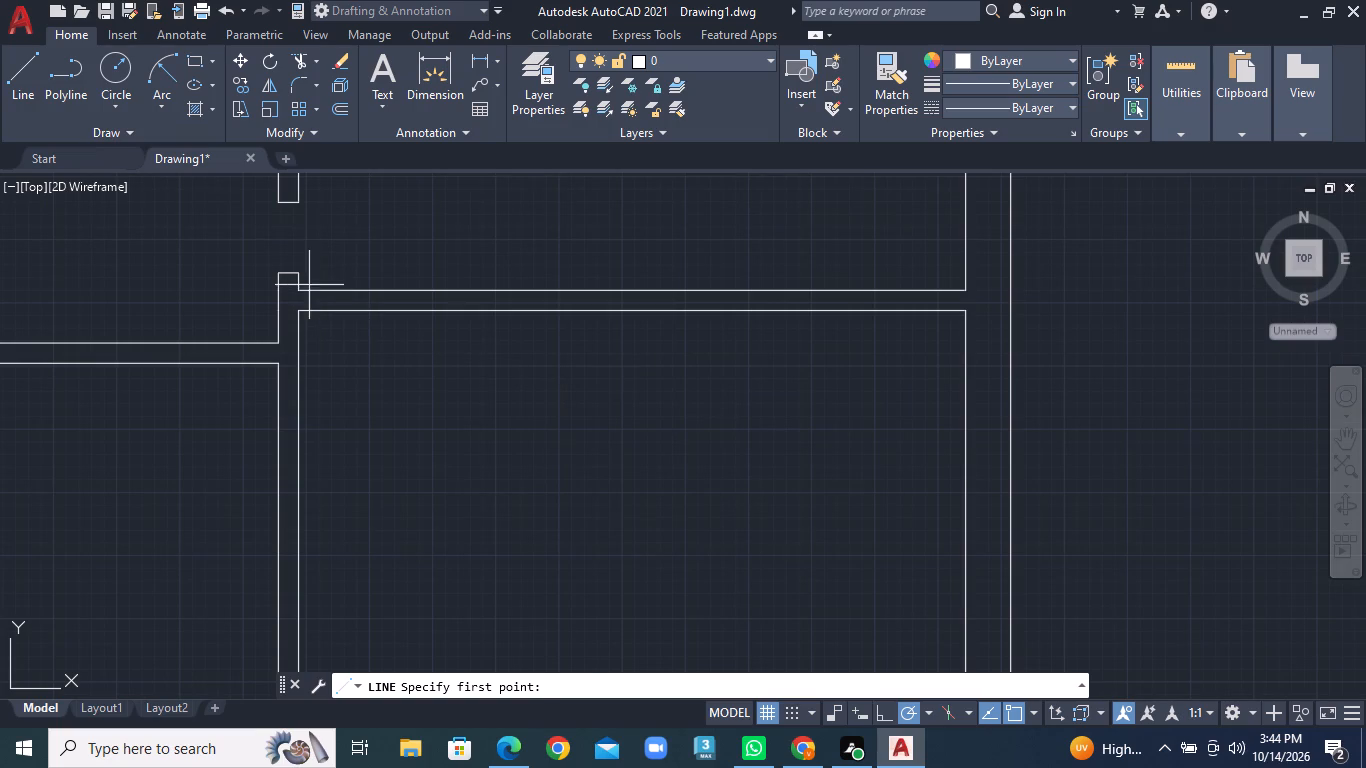
click(301, 285)
click(301, 311)
right_click(302, 311)
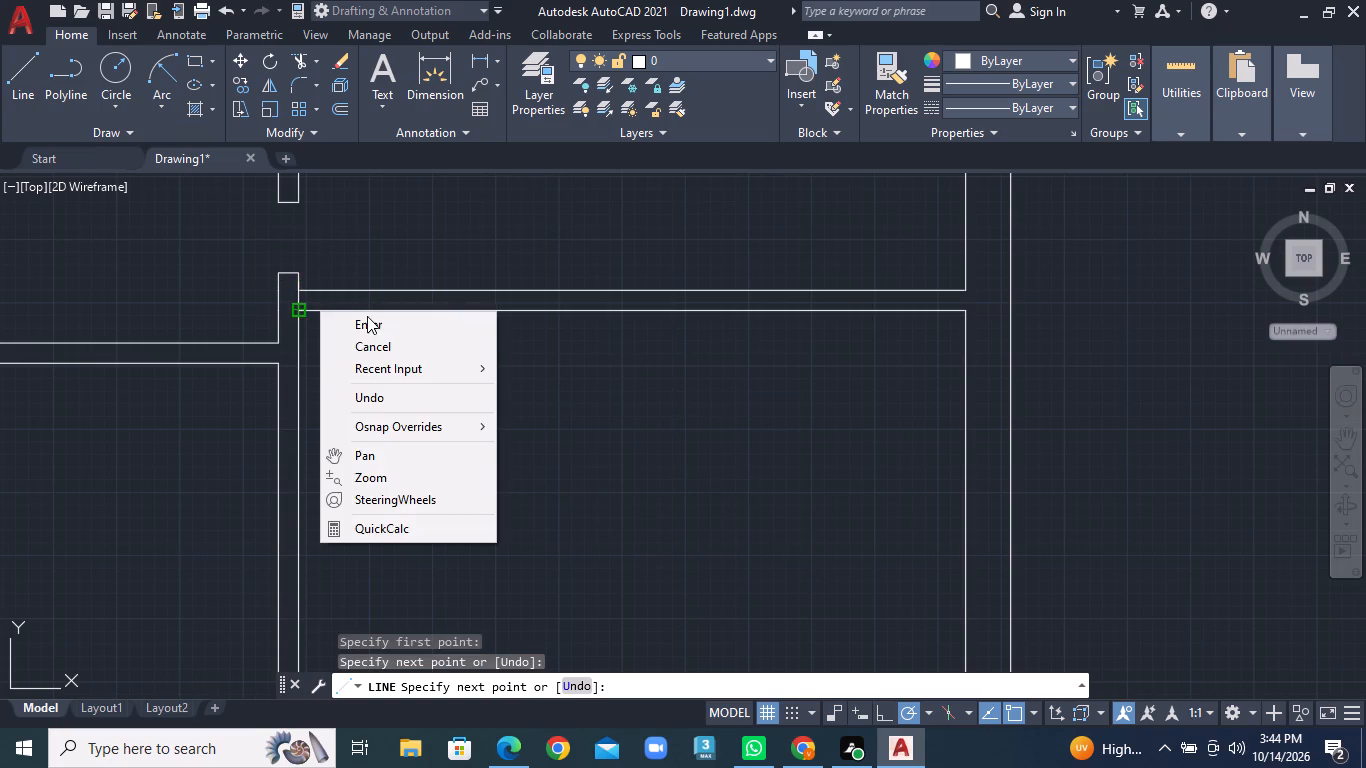
click(367, 316)
Draw a short vertical line closing the right exterior wall's inner face across the other end of that horizontal wall.
click(0, 67)
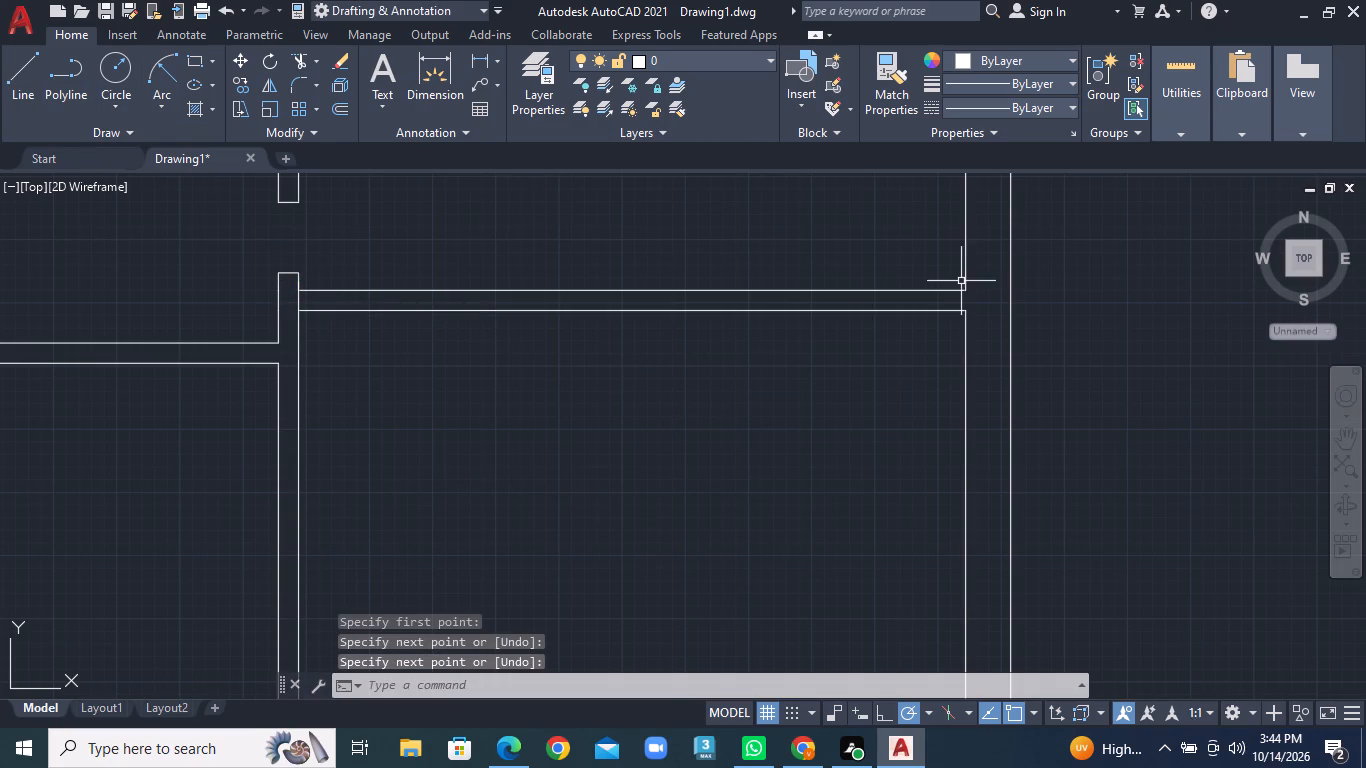
click(15, 102)
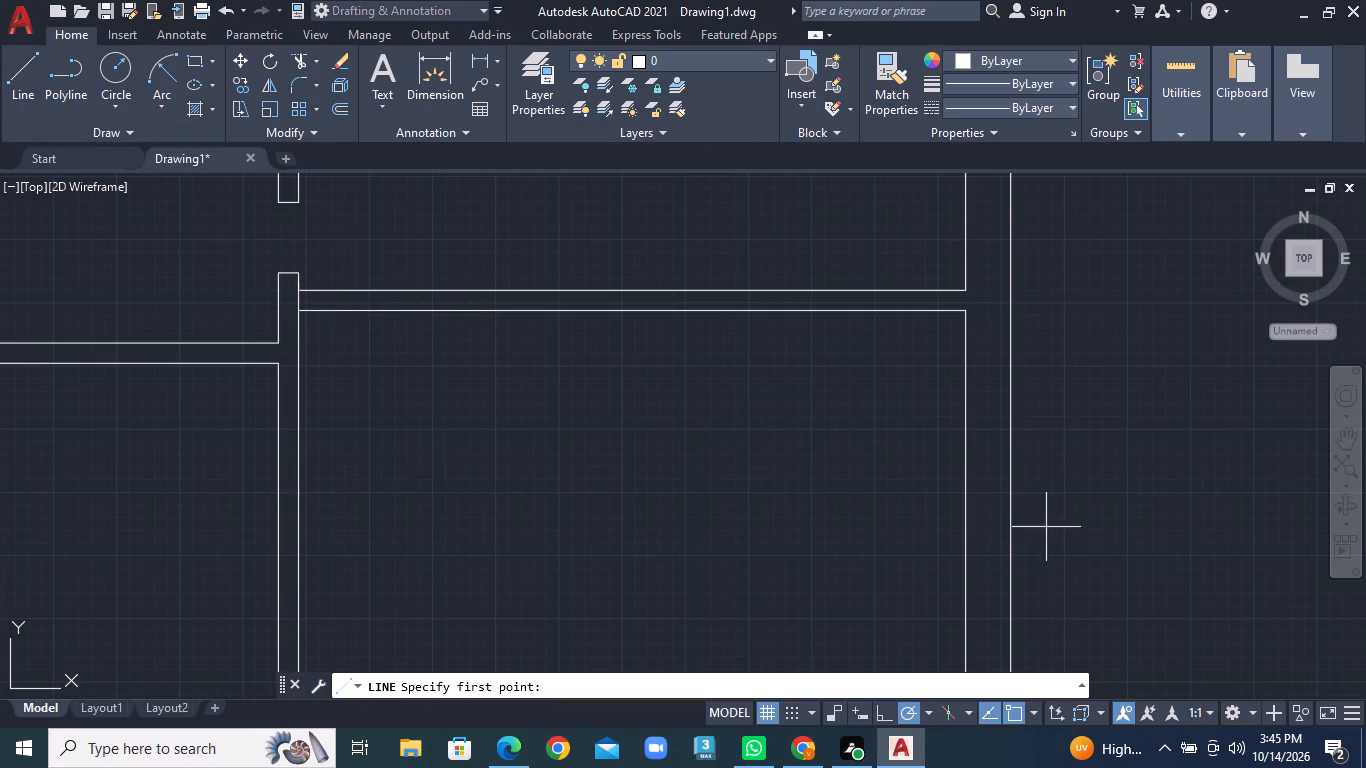
click(968, 291)
click(970, 315)
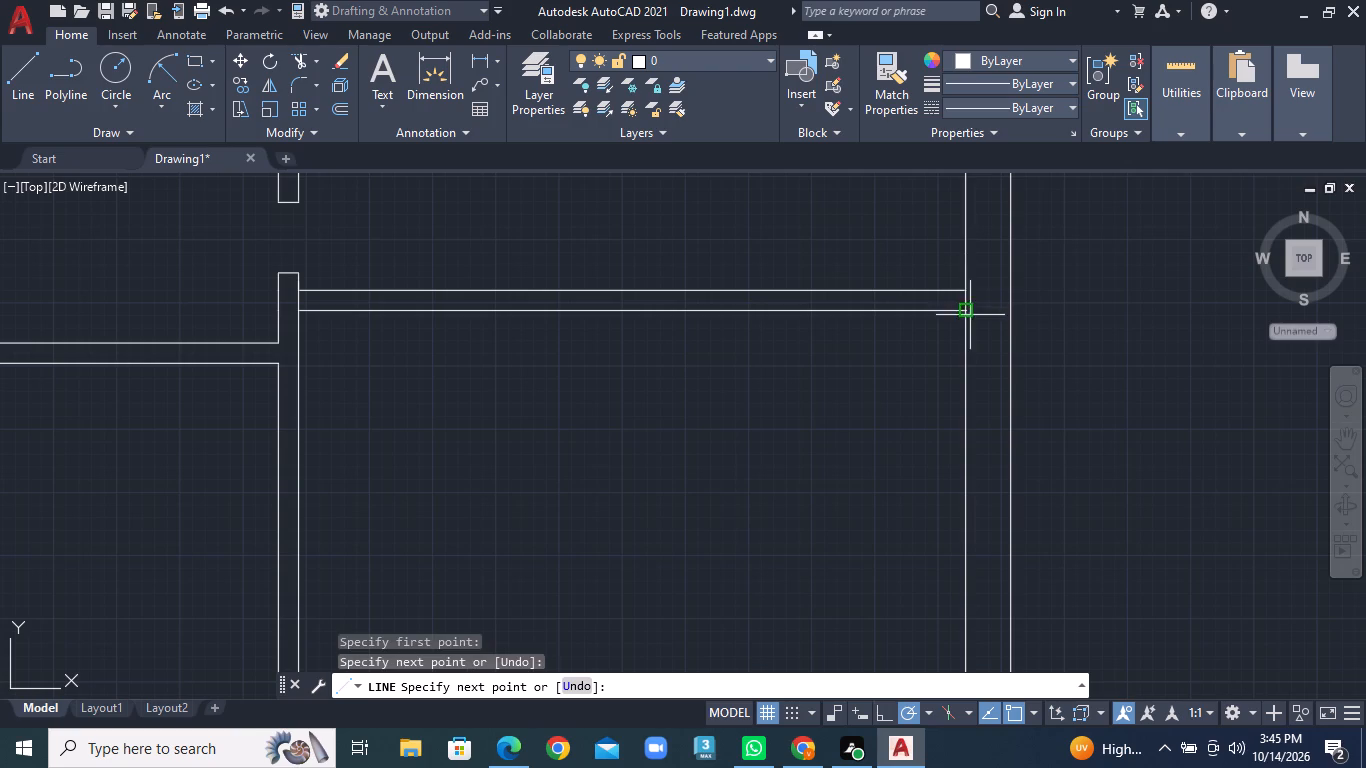
right_click(970, 315)
click(1001, 334)
Trim away both faces of the horizontal wall between the central partition and the right exterior wall.
click(315, 55)
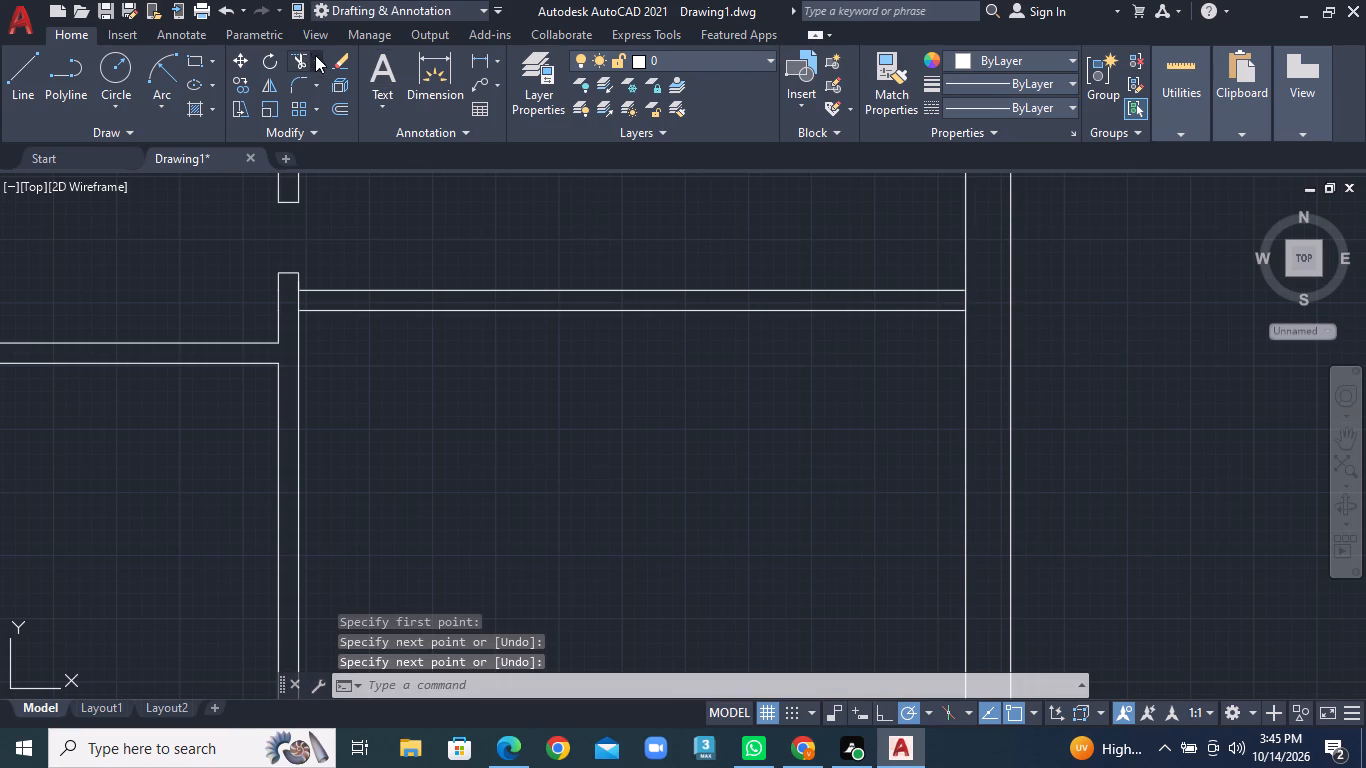
click(335, 79)
click(512, 257)
click(514, 368)
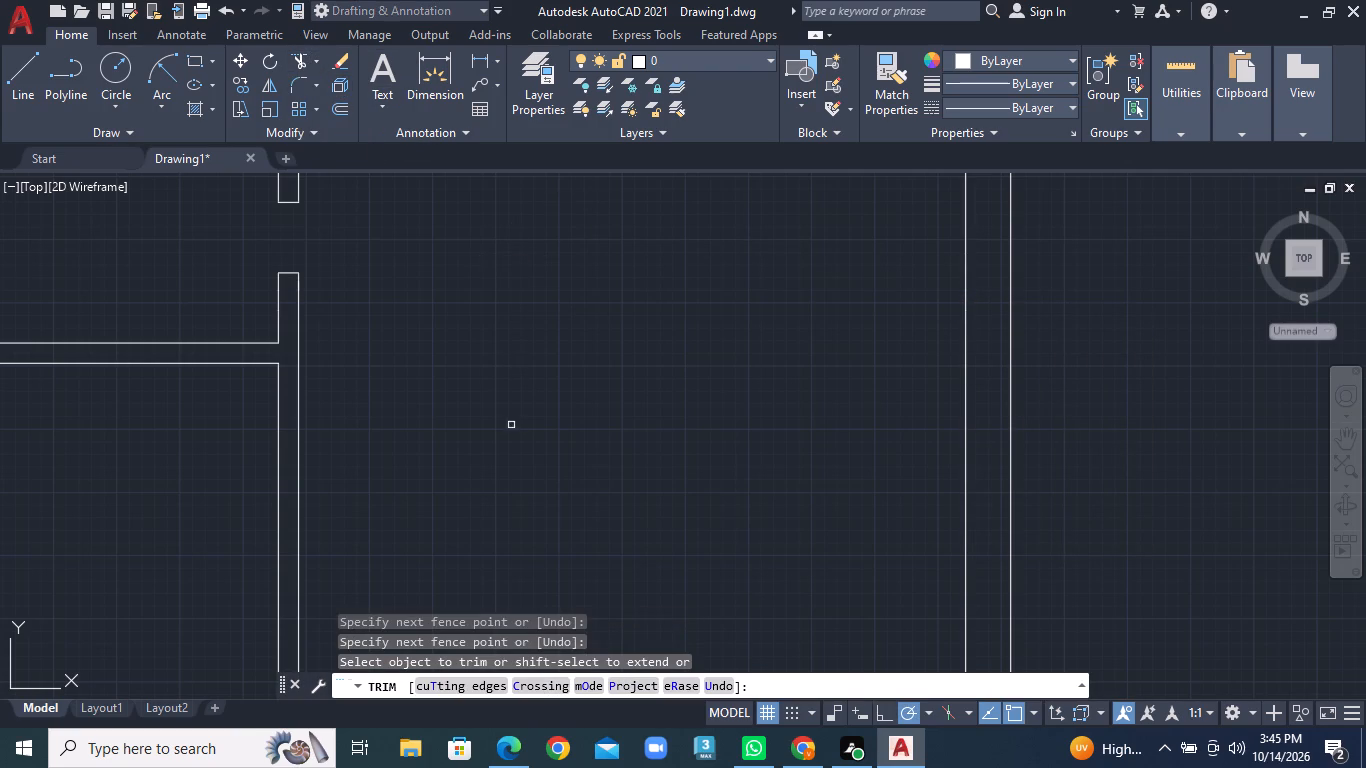
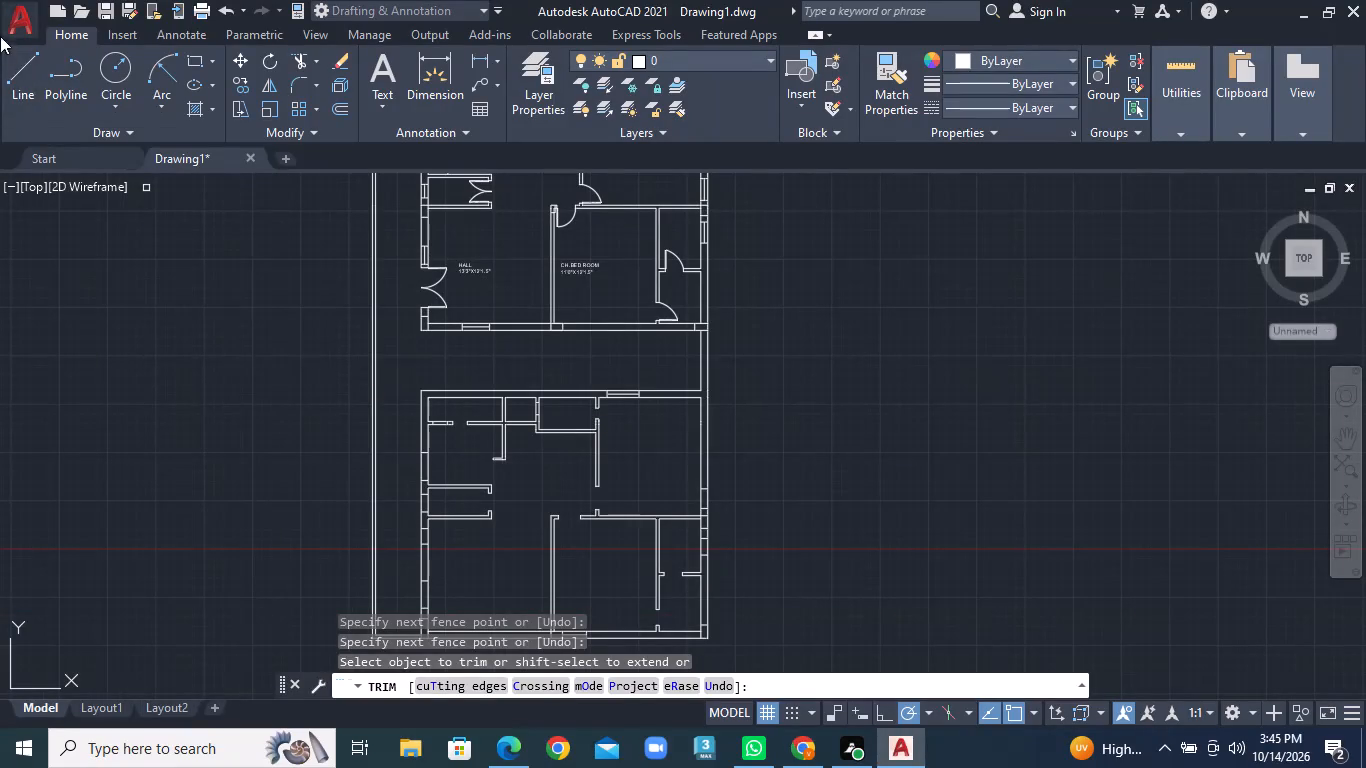
Draw a 2' door leaf down from the east jamb of the upper-left room's door opening, with two 1" segments across its end, and close it.
click(33, 82)
scroll(332, 377, down, 1)
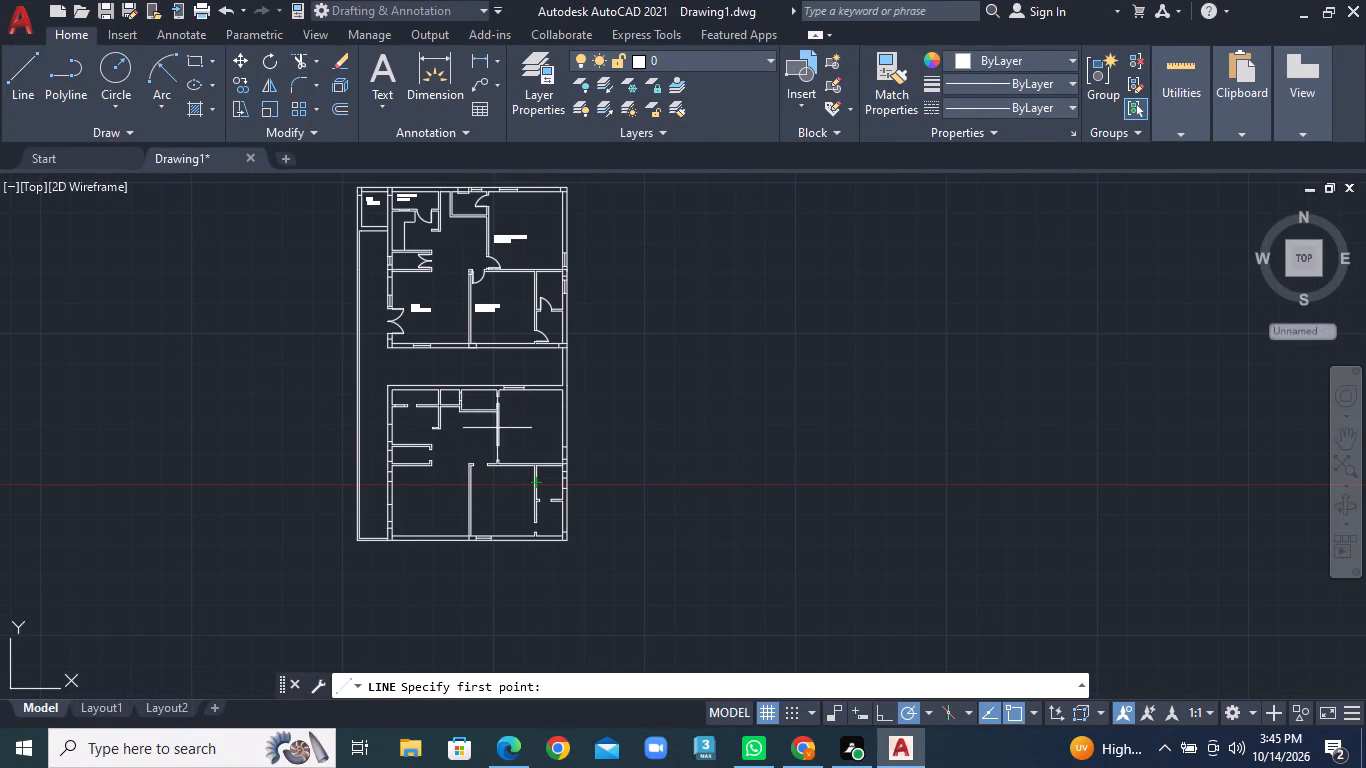
scroll(443, 402, up, 3)
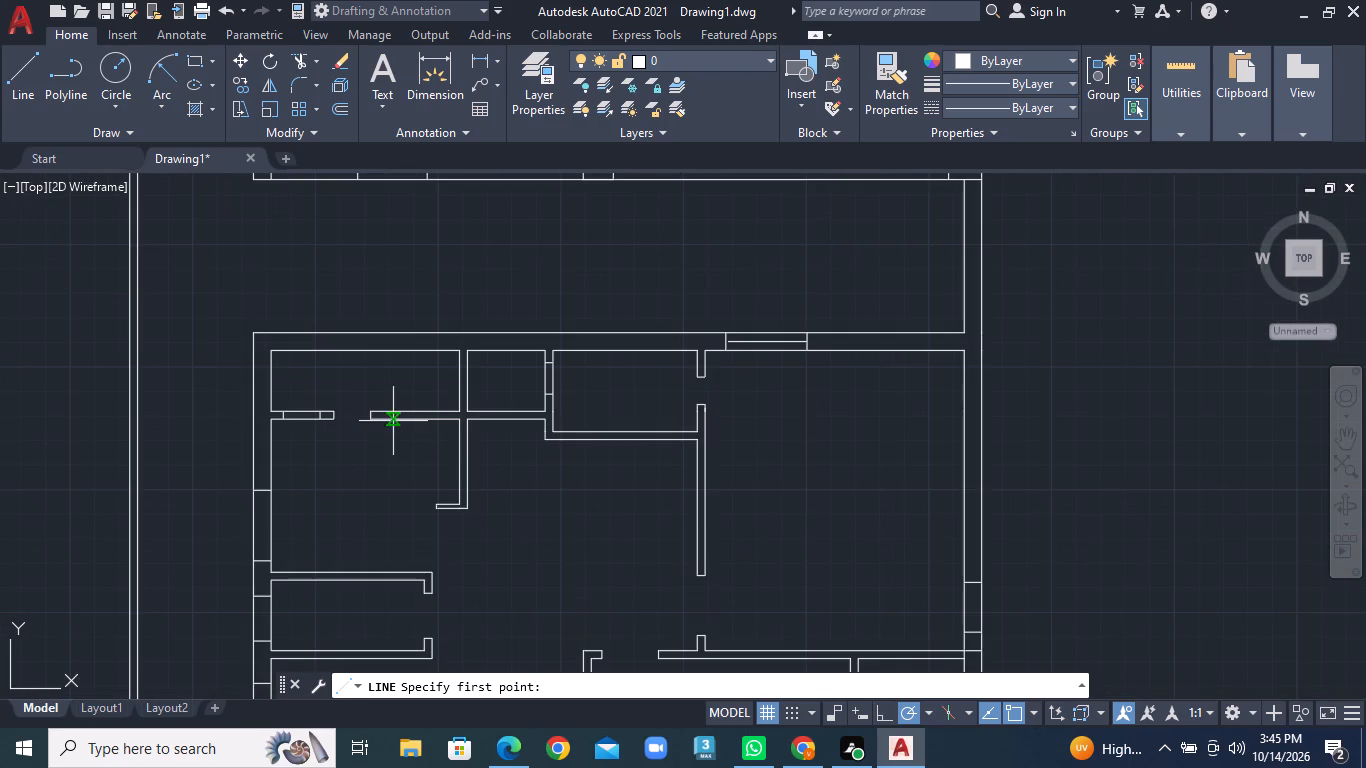
middle_drag(393, 421, 643, 435)
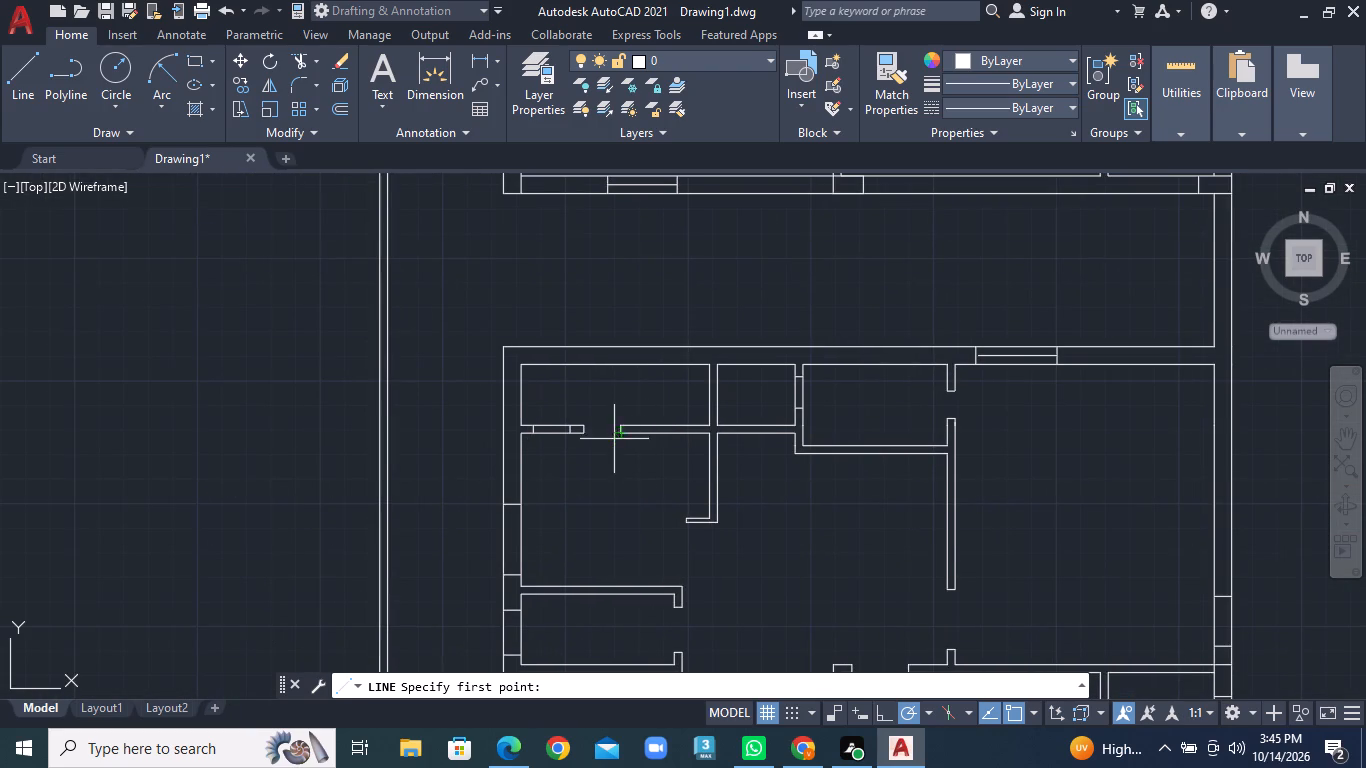
click(18, 101)
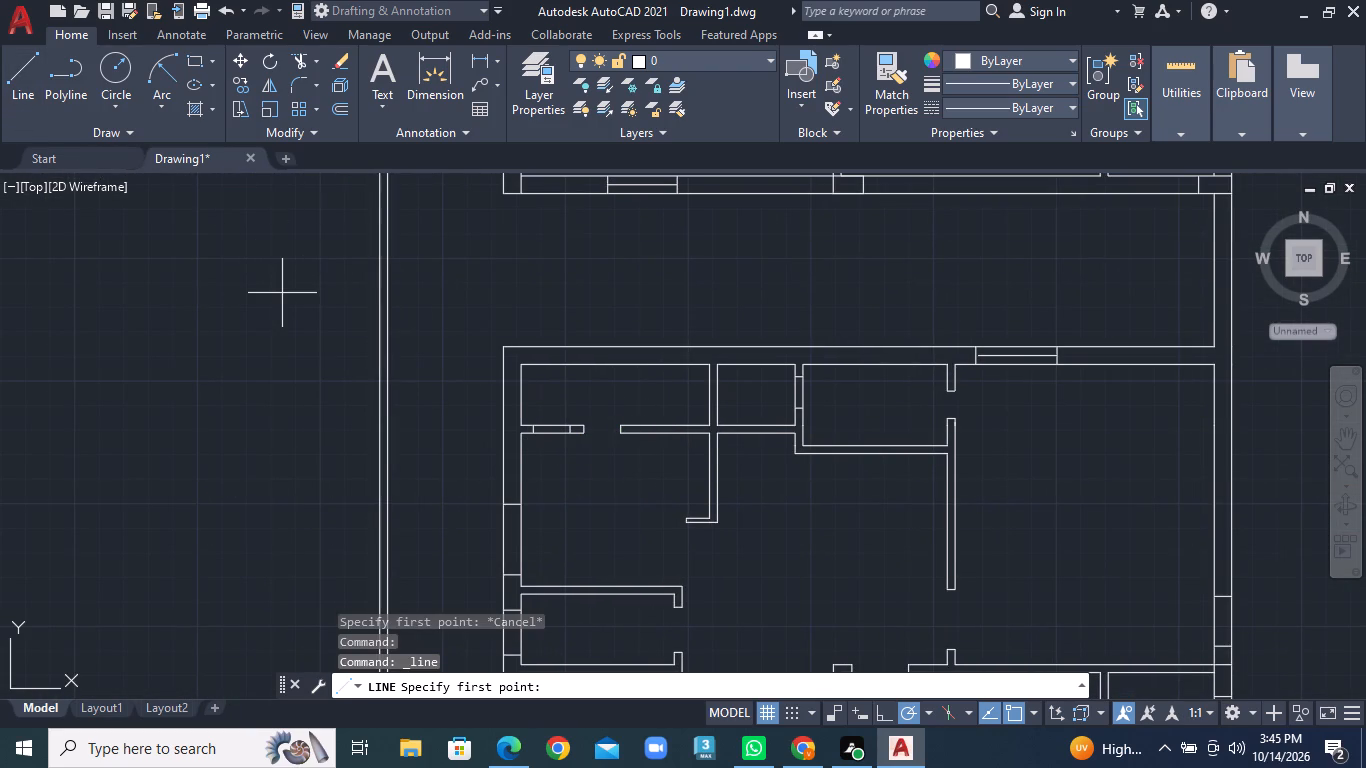
click(621, 440)
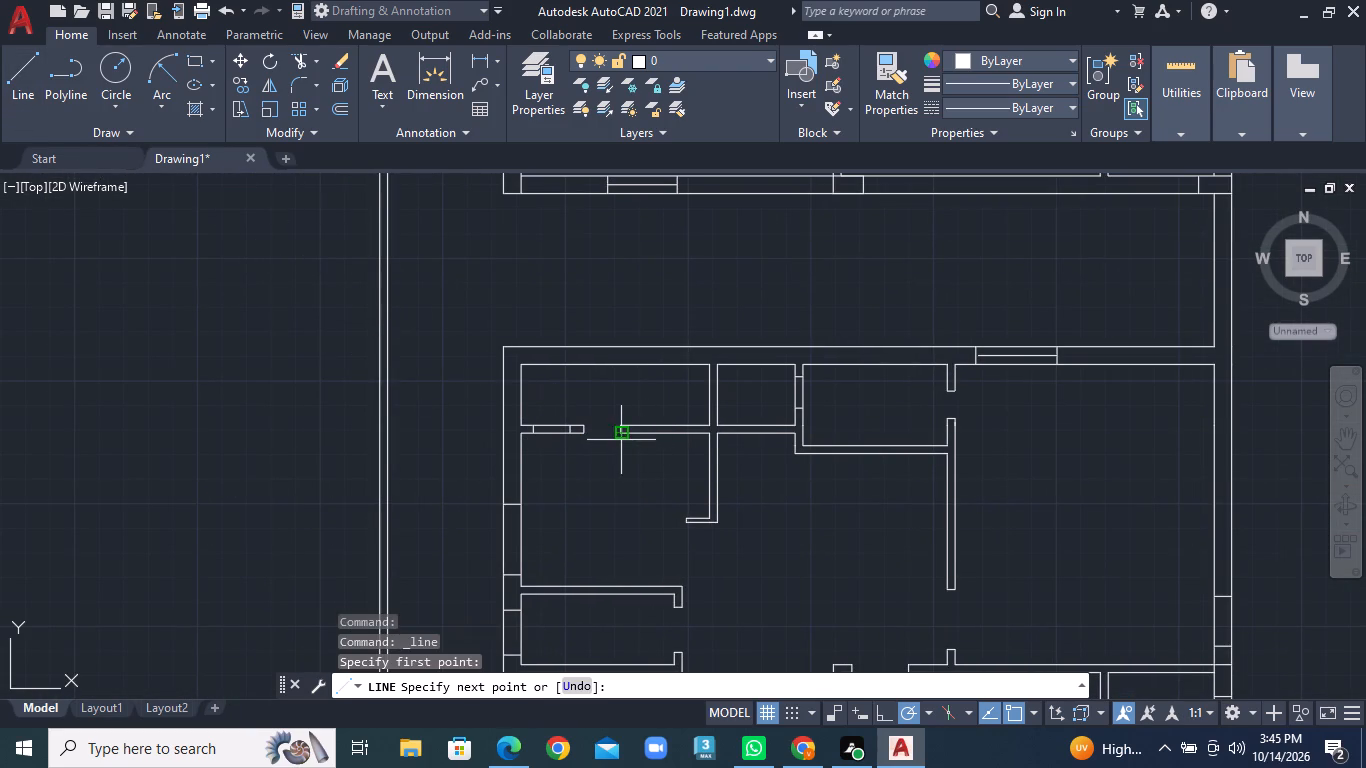
key(2)
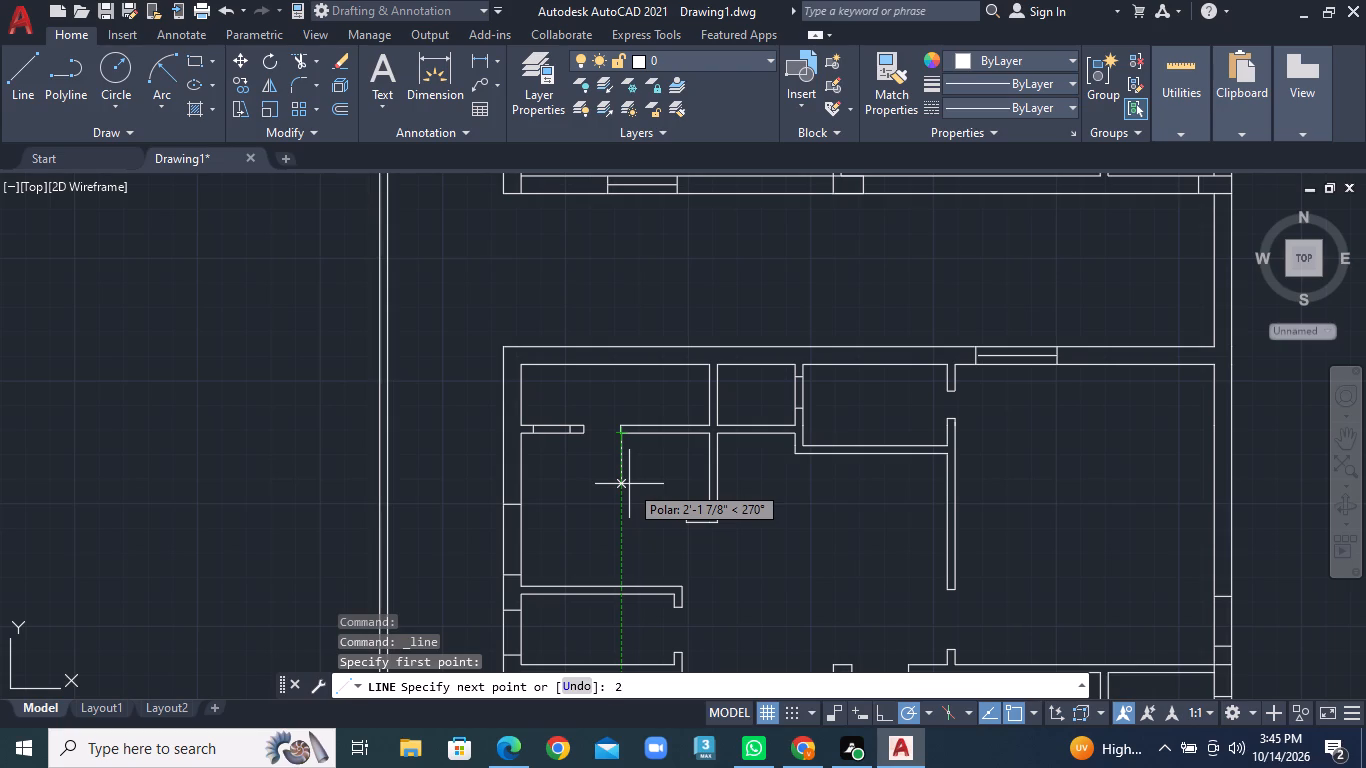
key(apostrophe)
key(Return)
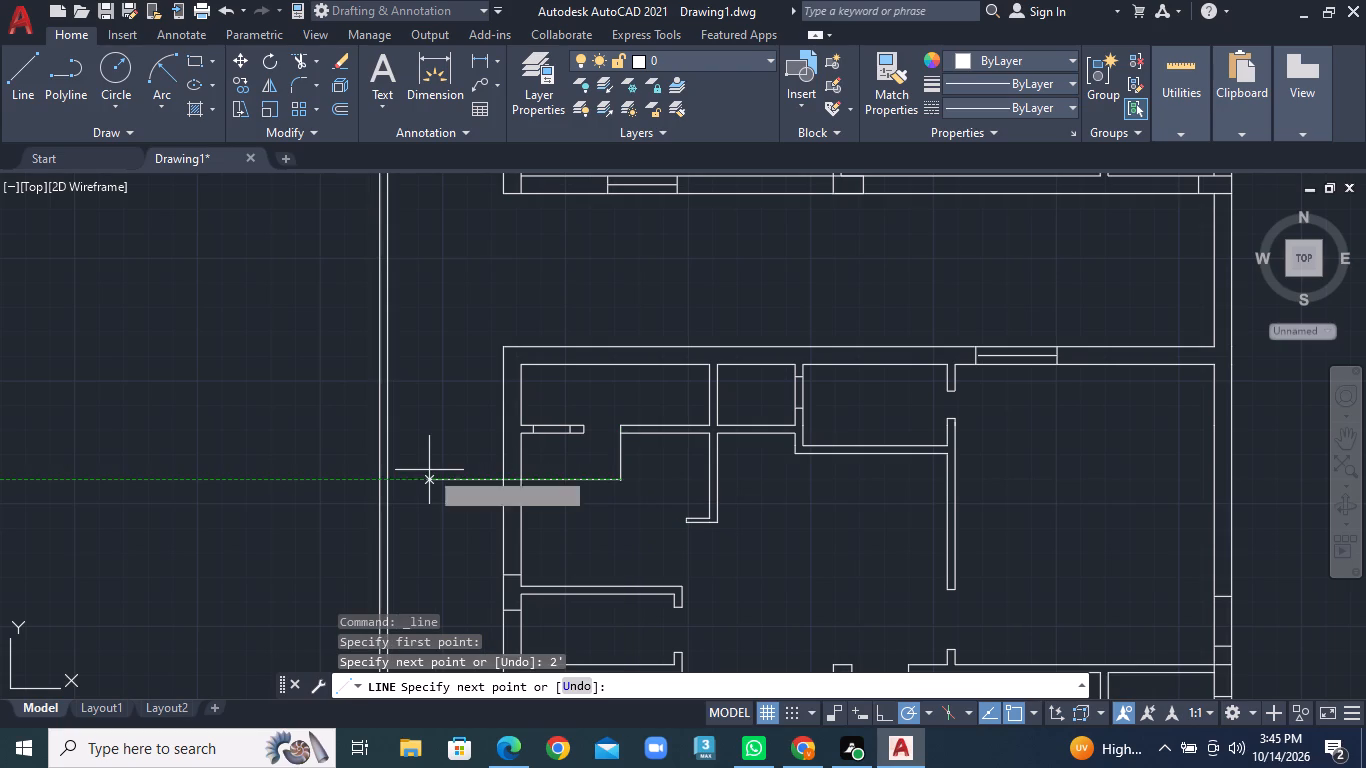
key(1)
key(shift+Return)
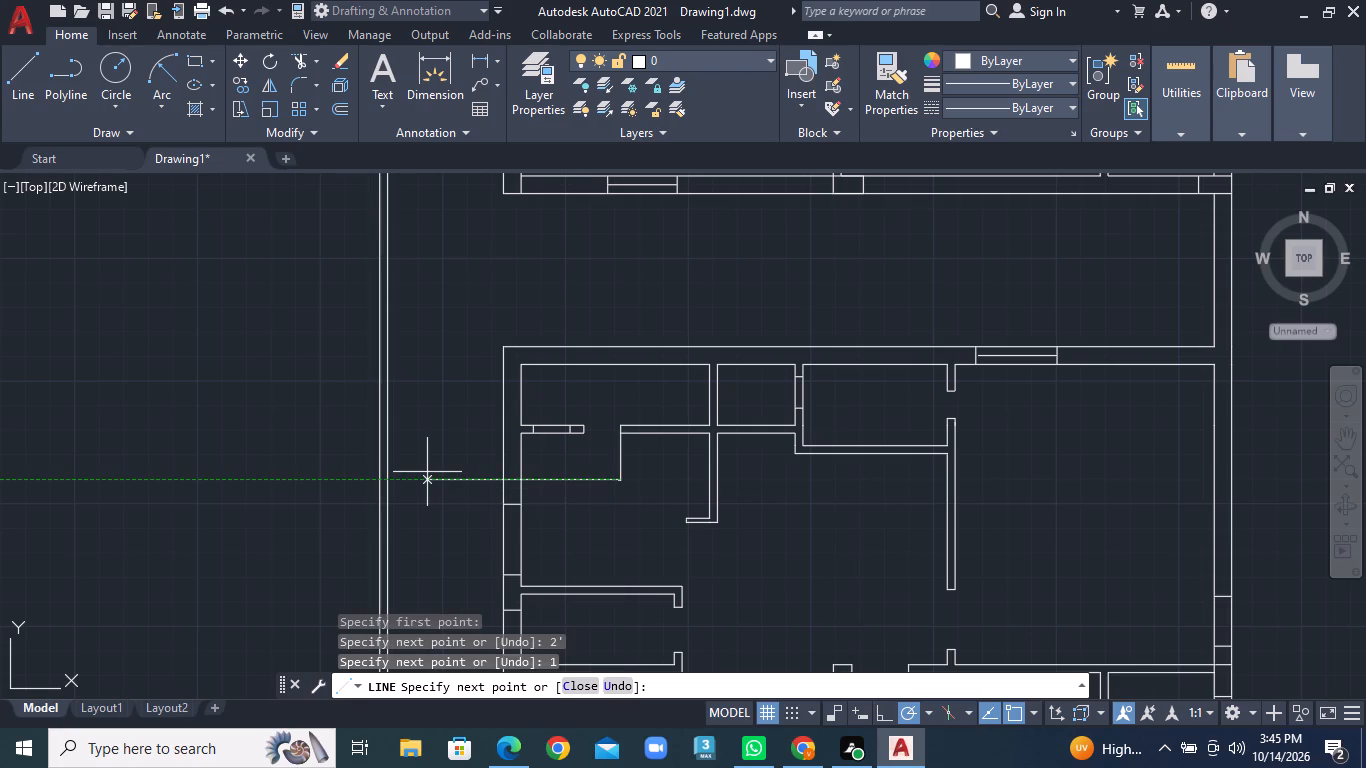
text(1")
key(Return)
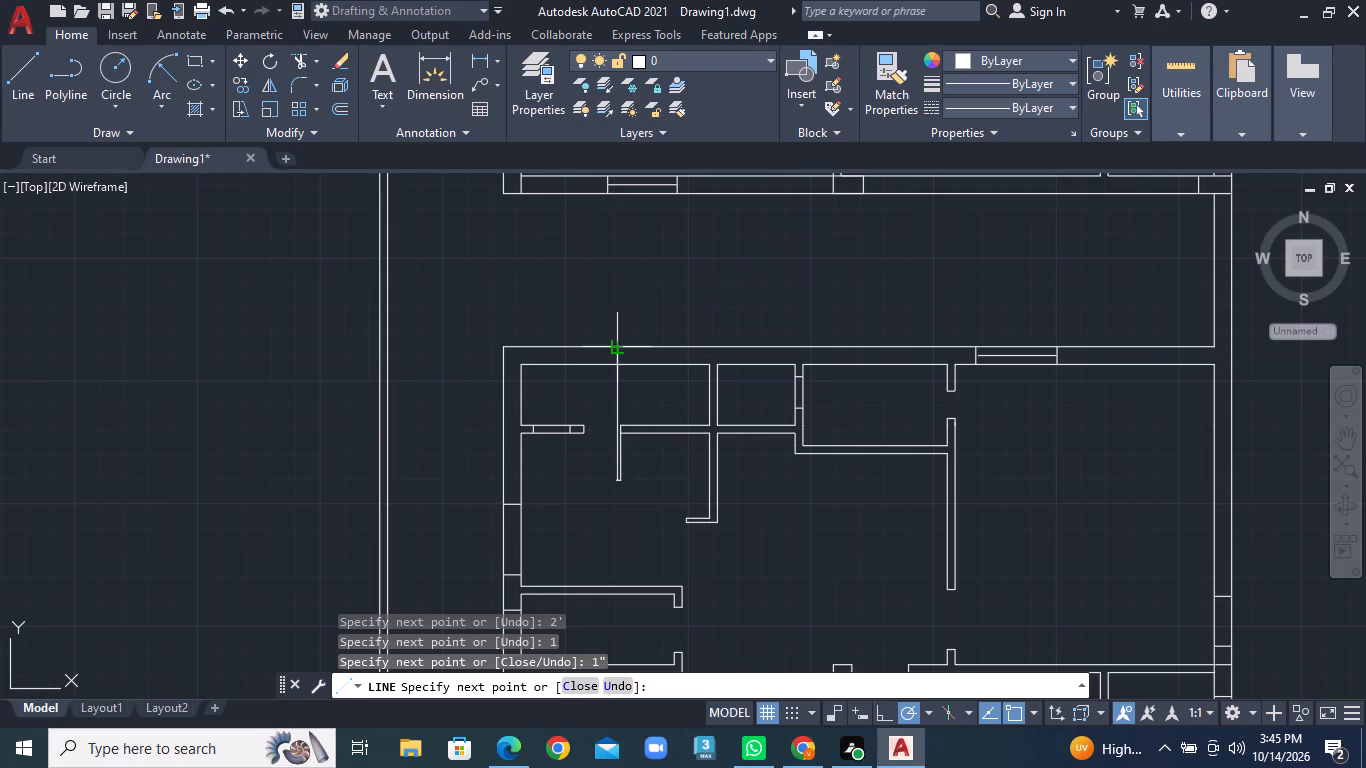
text(2')
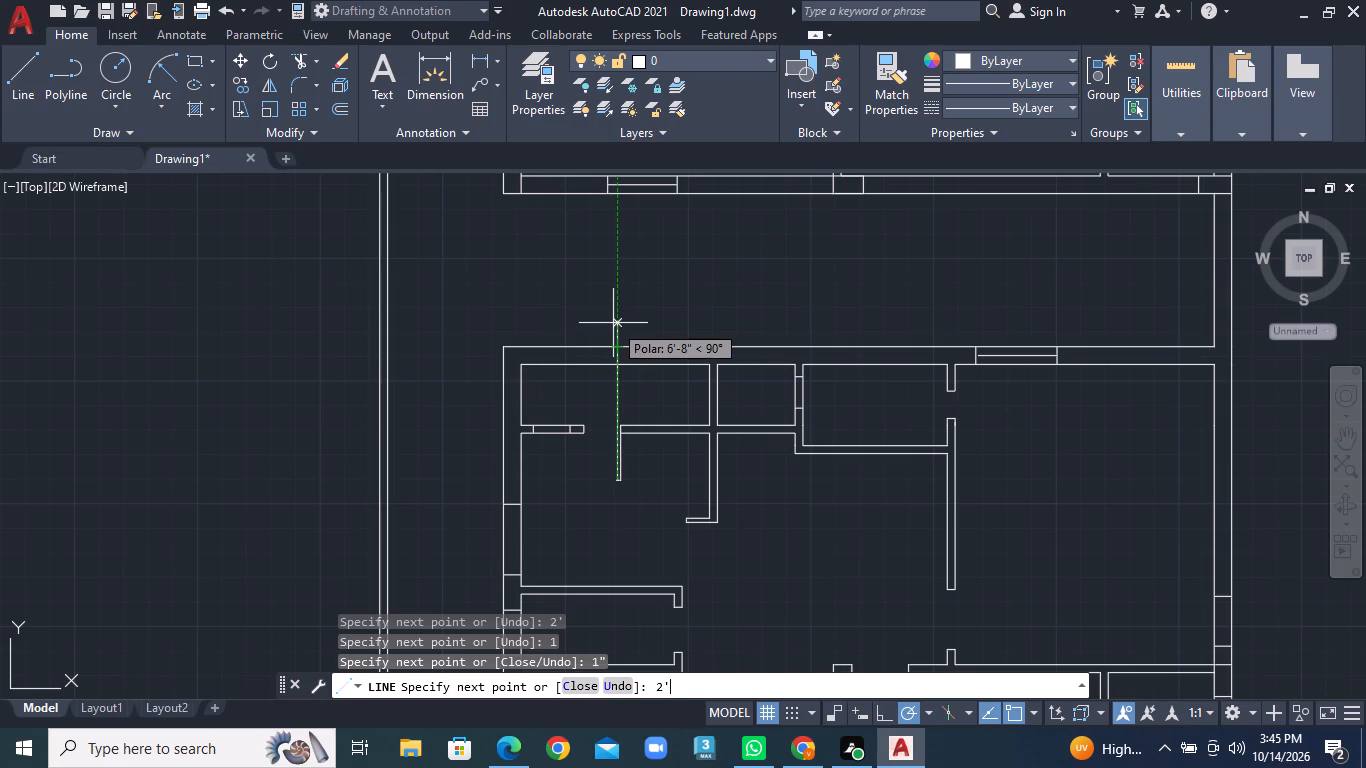
key(Return)
scroll(603, 424, up, 5)
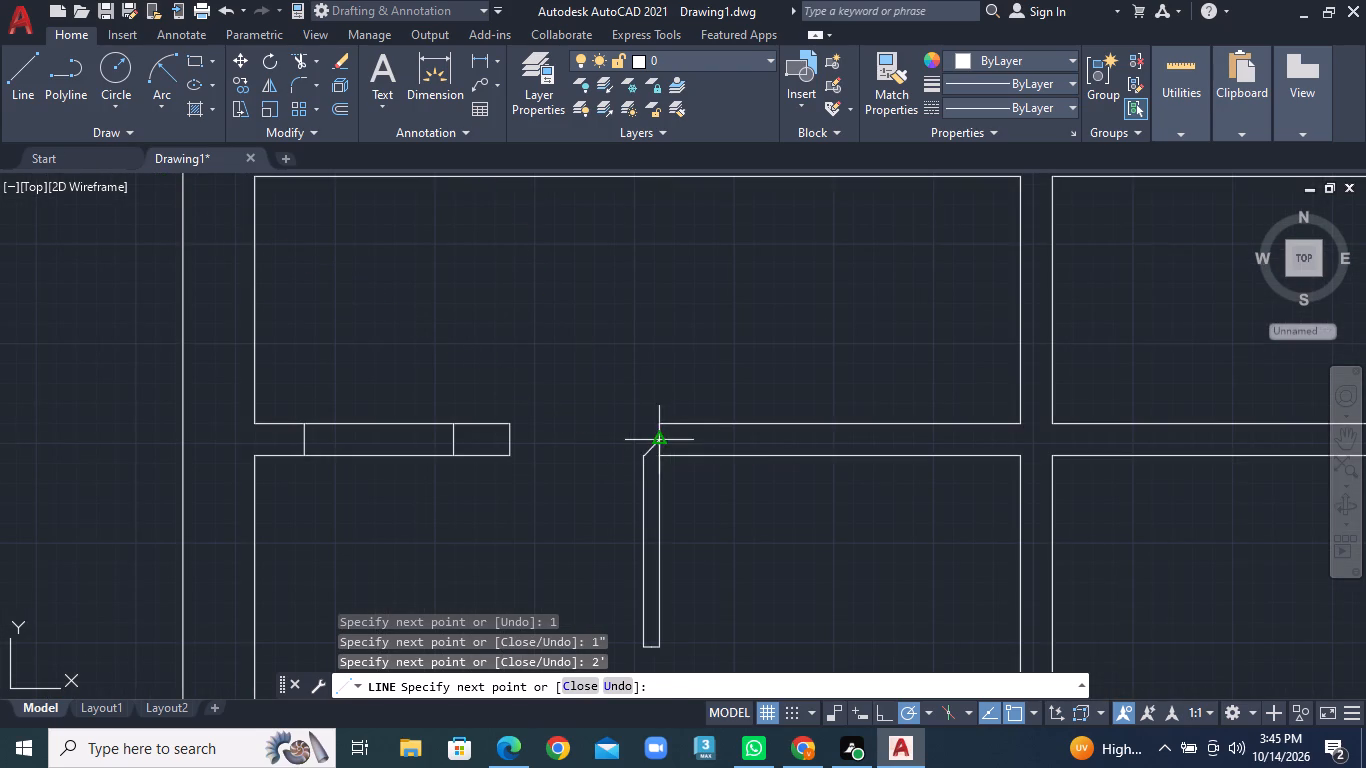
click(663, 459)
right_click(663, 459)
click(712, 466)
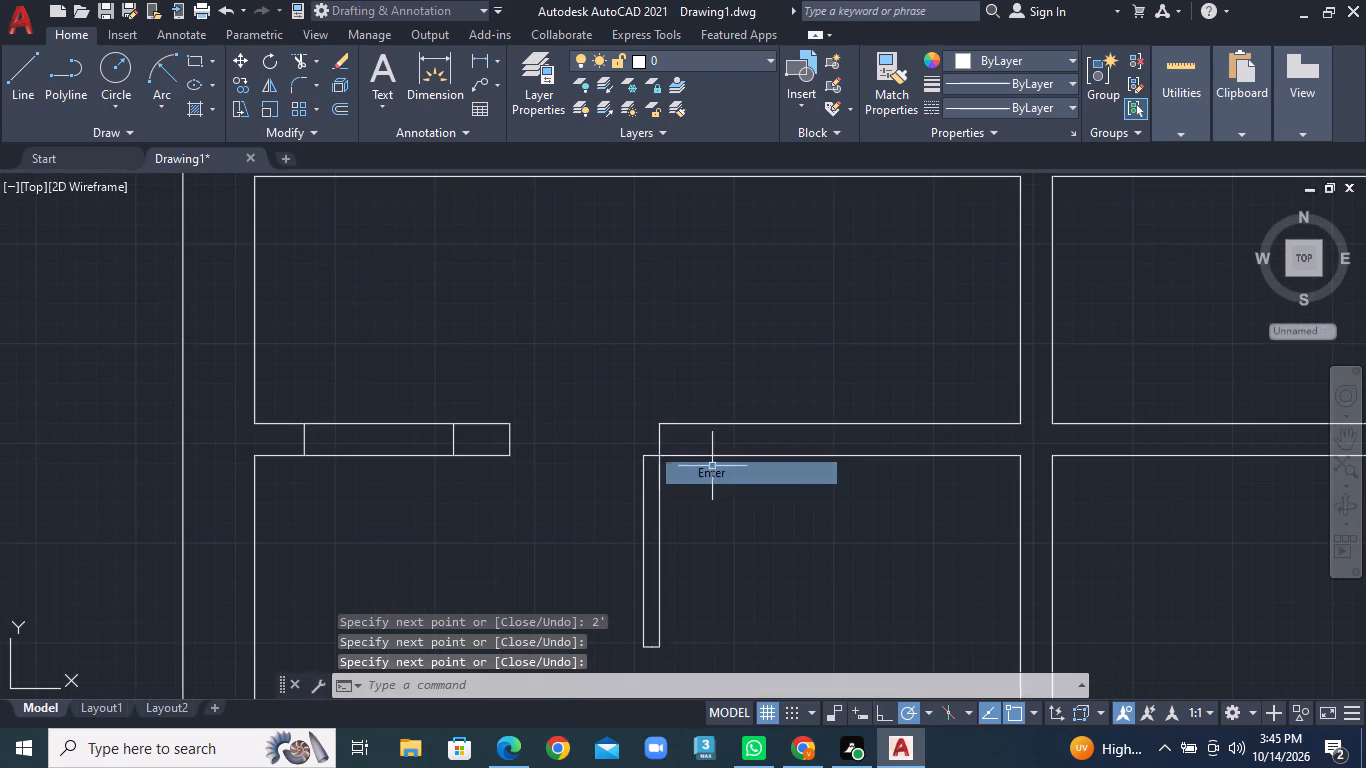
Draw the window's centre line between its two end lines in the short wall west of that door opening.
scroll(712, 466, down, 2)
middle_drag(712, 466, 700, 359)
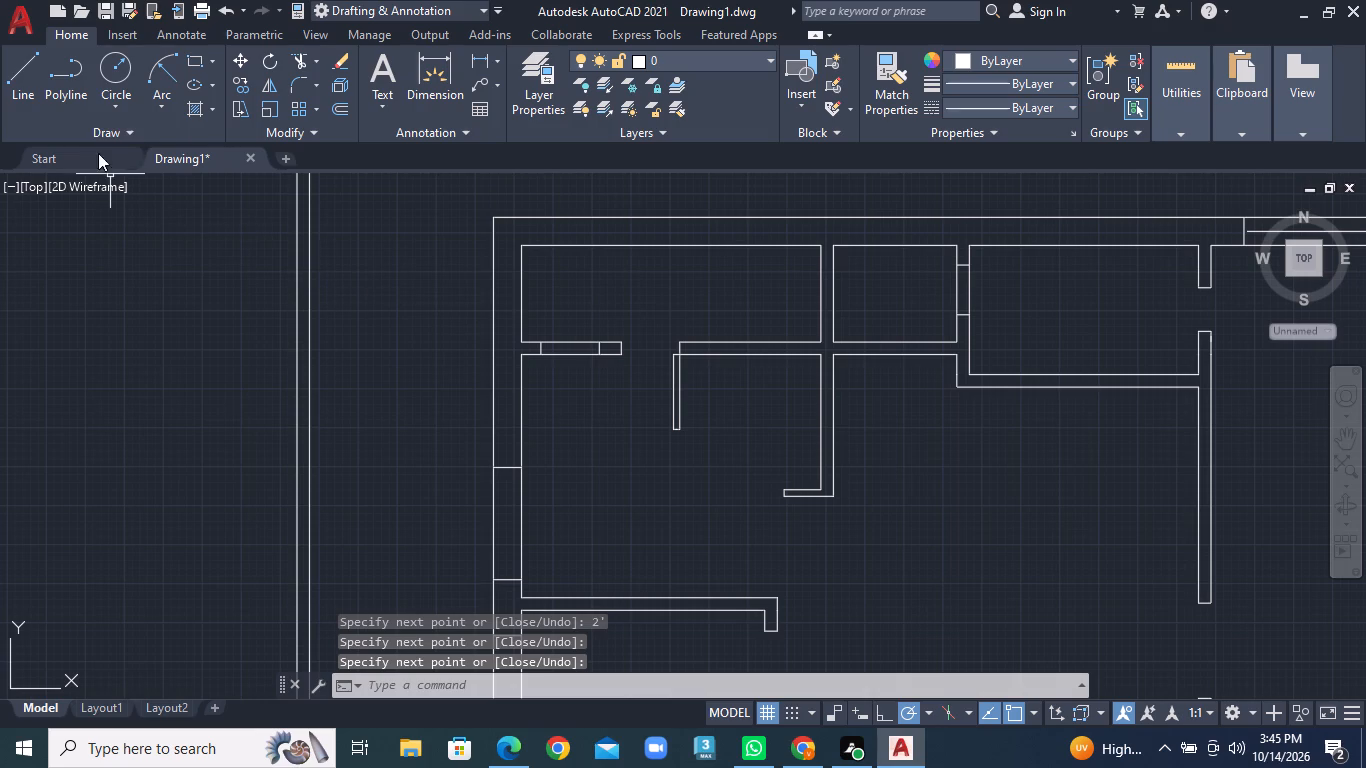
click(11, 86)
scroll(616, 311, up, 2)
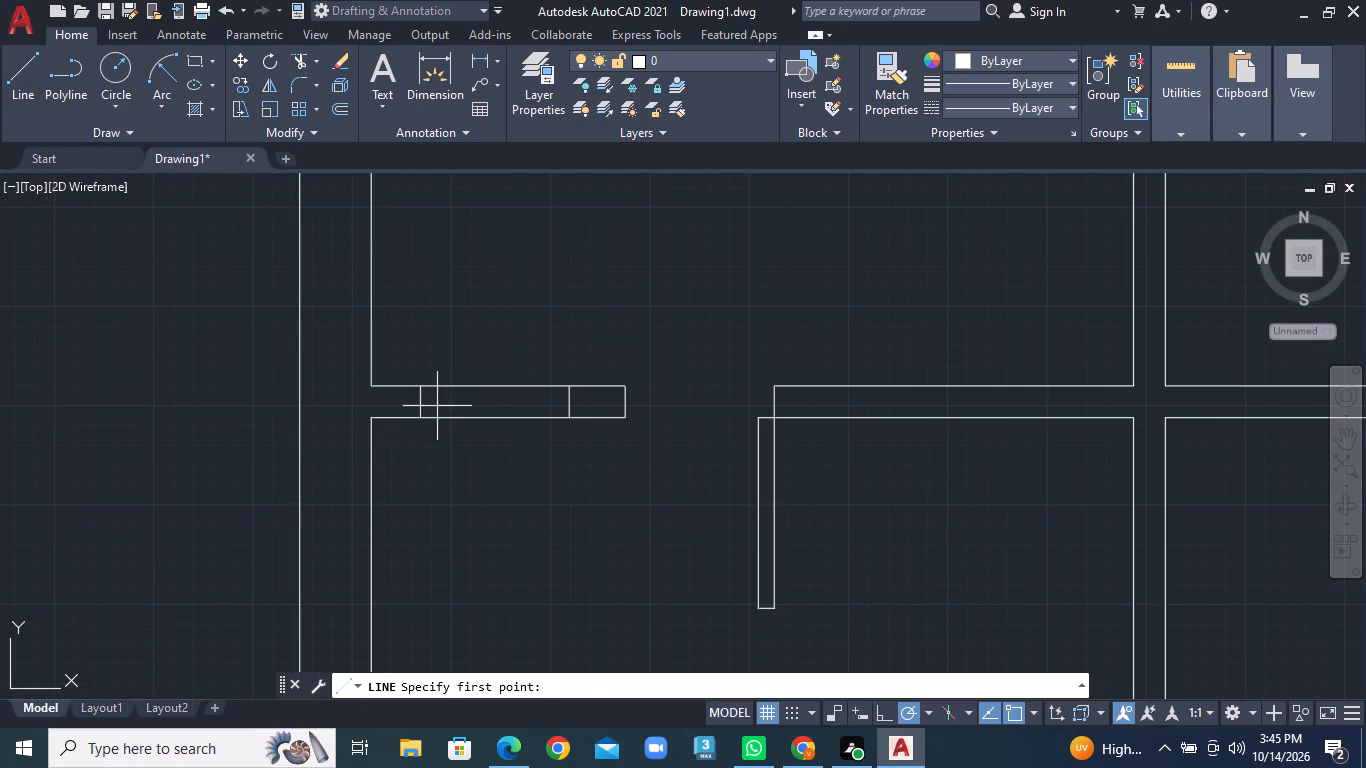
click(419, 401)
click(568, 406)
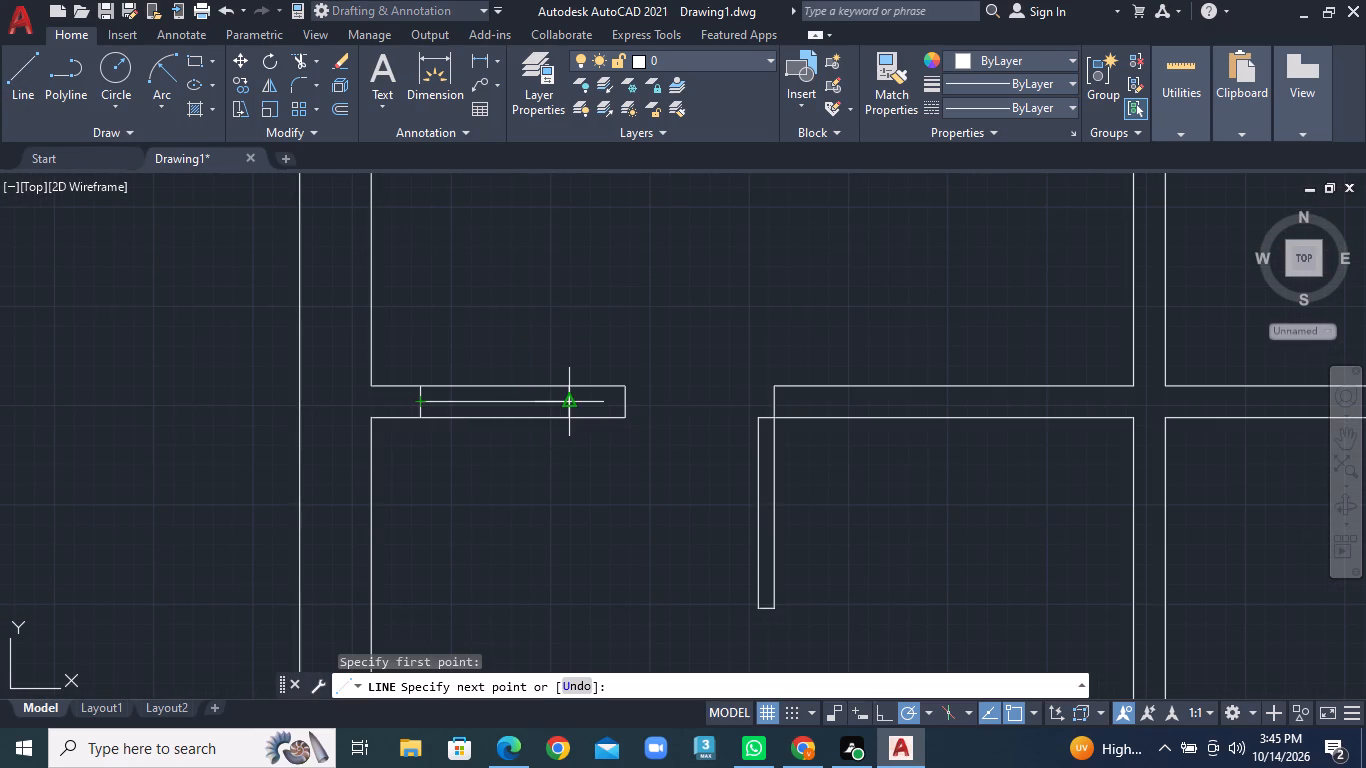
right_click(568, 406)
click(625, 424)
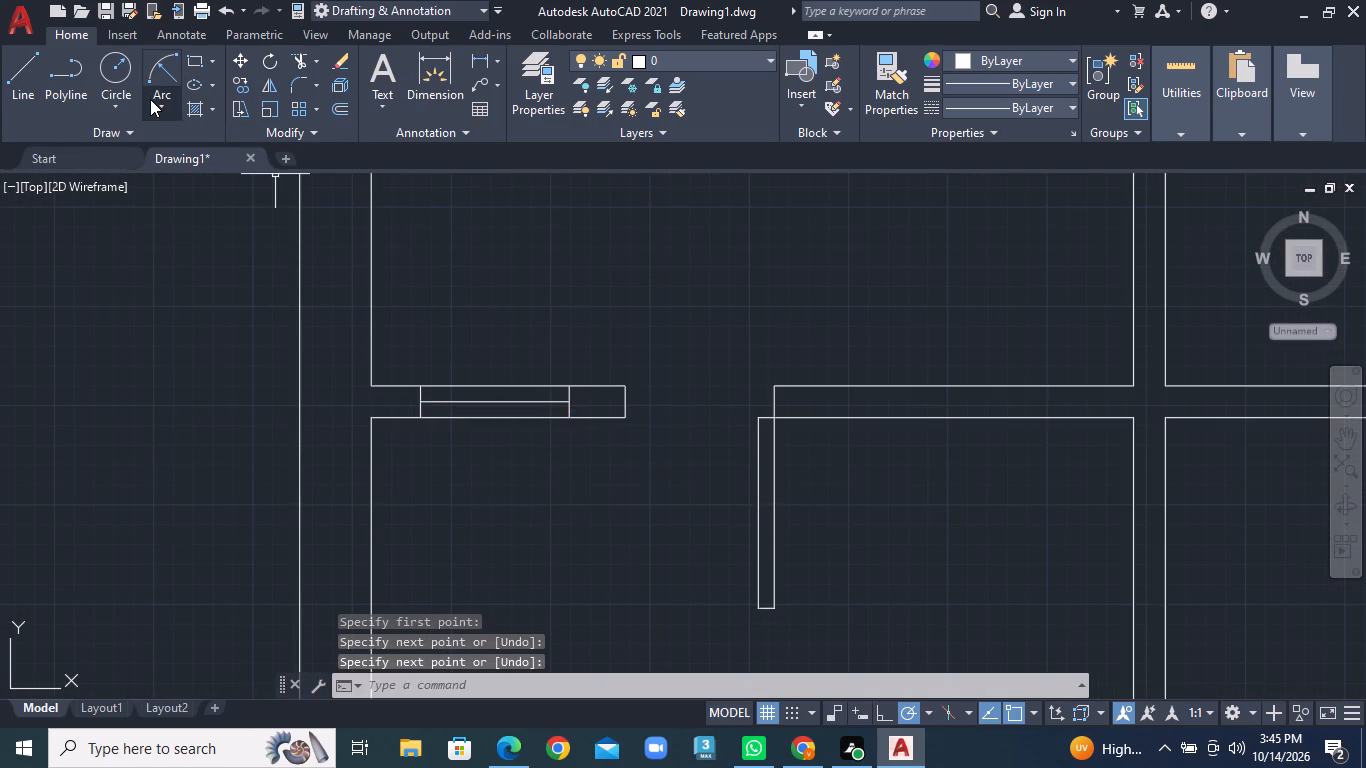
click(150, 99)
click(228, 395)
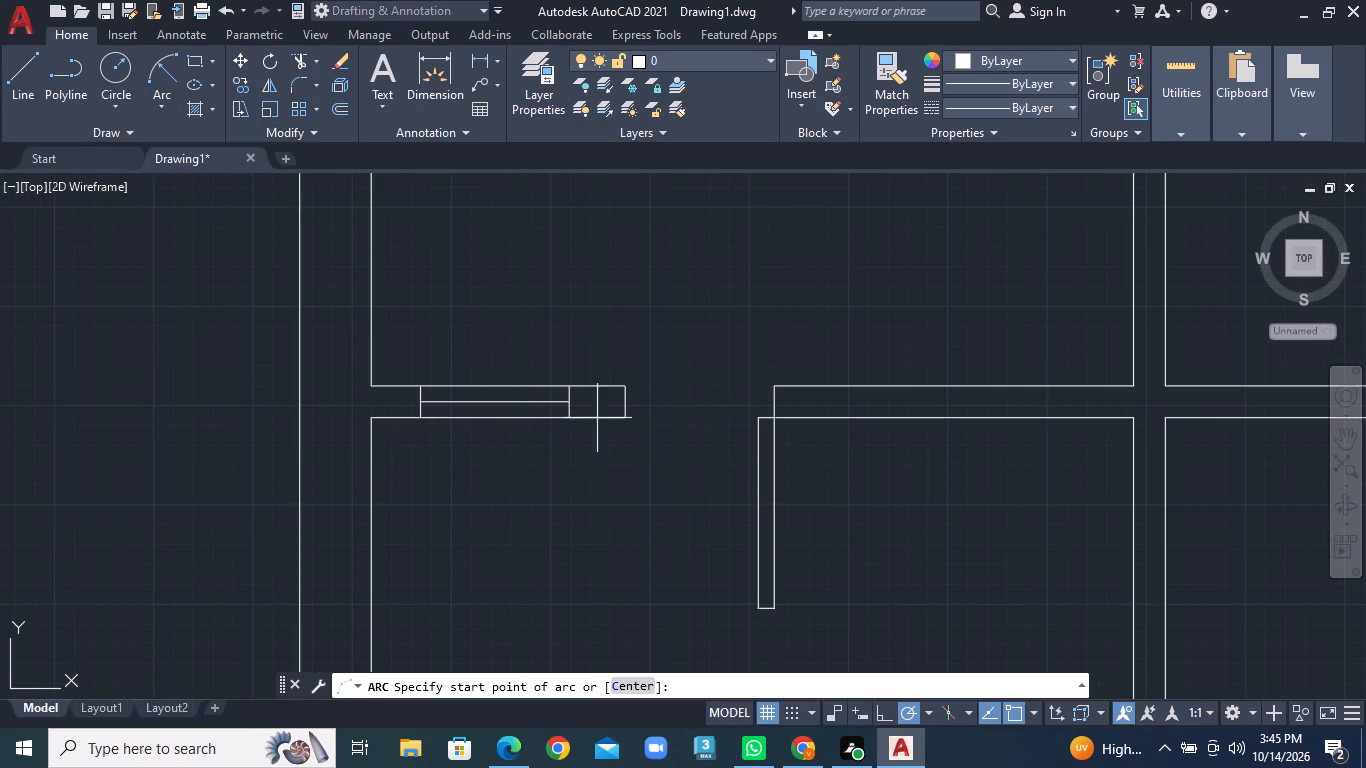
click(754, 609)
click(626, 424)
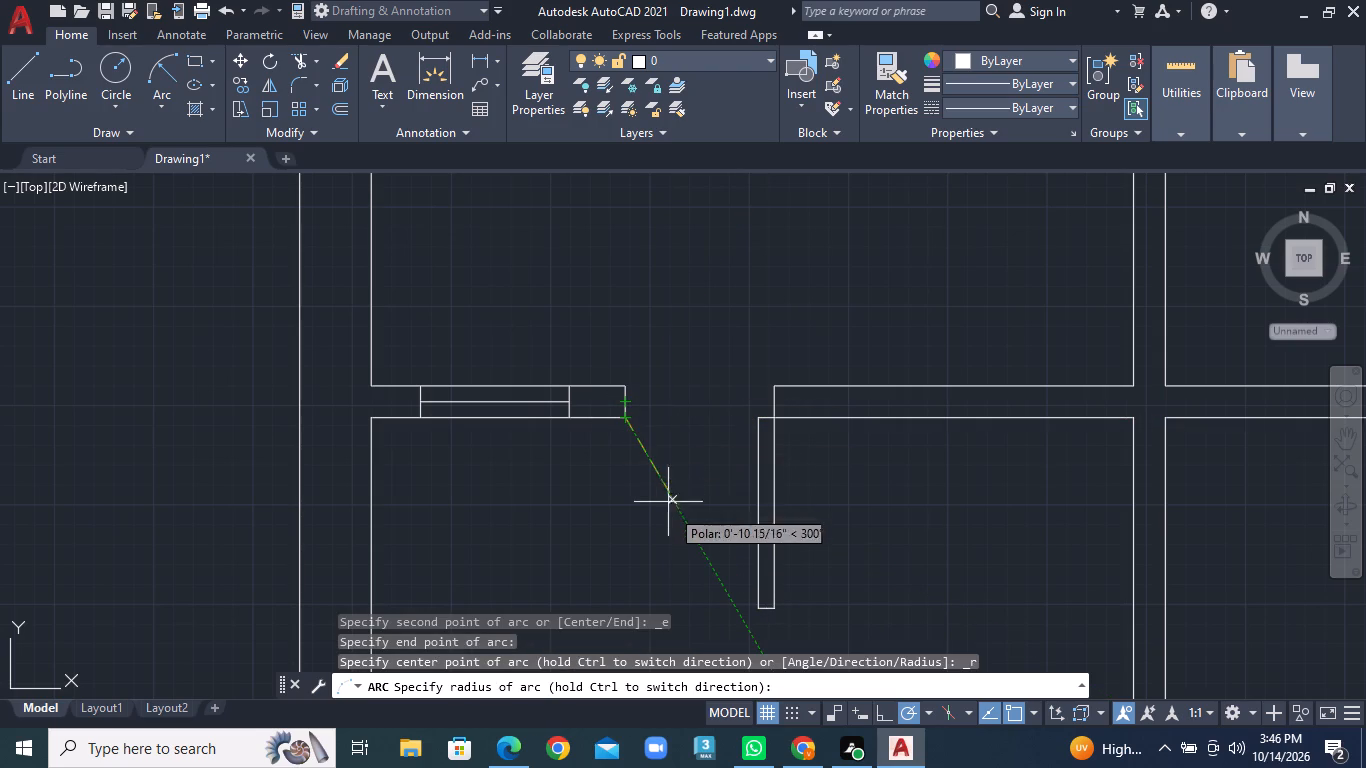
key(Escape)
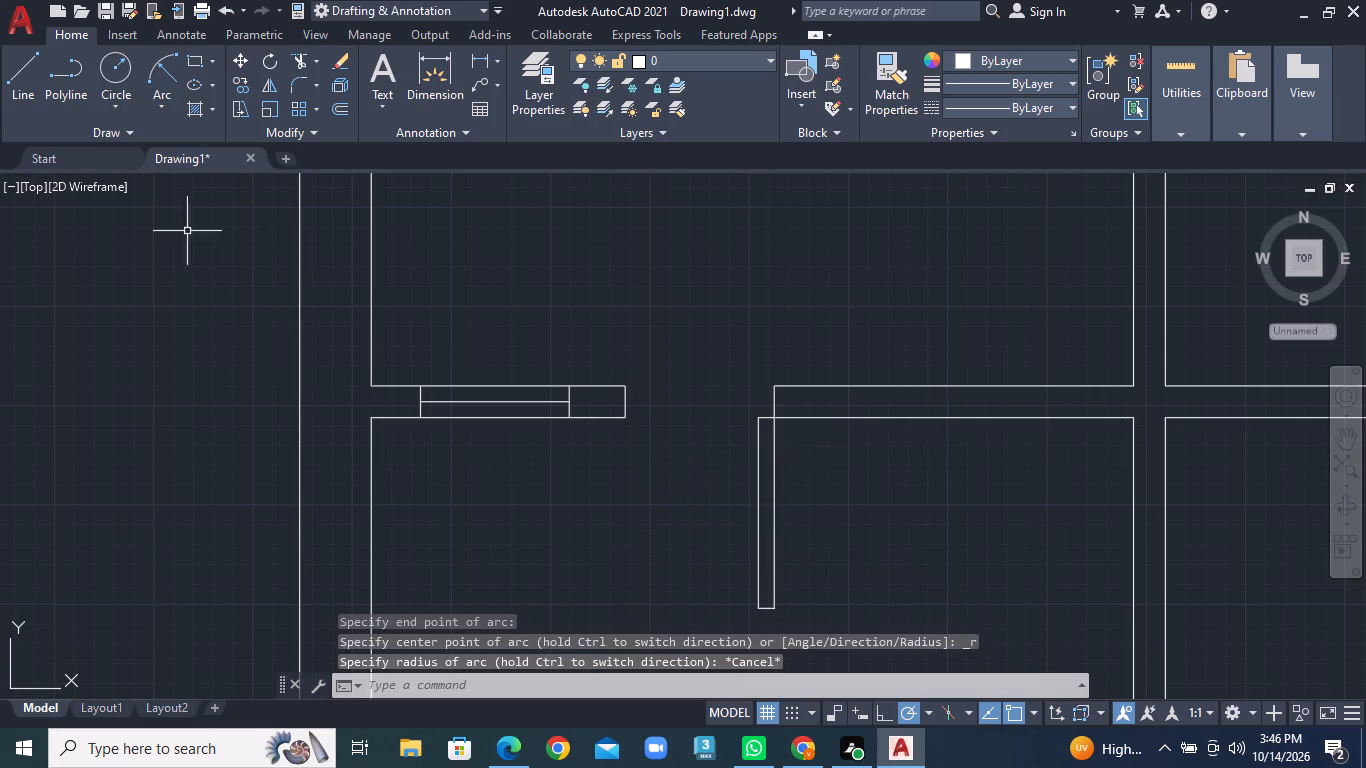
Draw the door swing as a Start, End, Radius arc from the west jamb's lower corner to the leaf's free end.
click(167, 111)
click(254, 385)
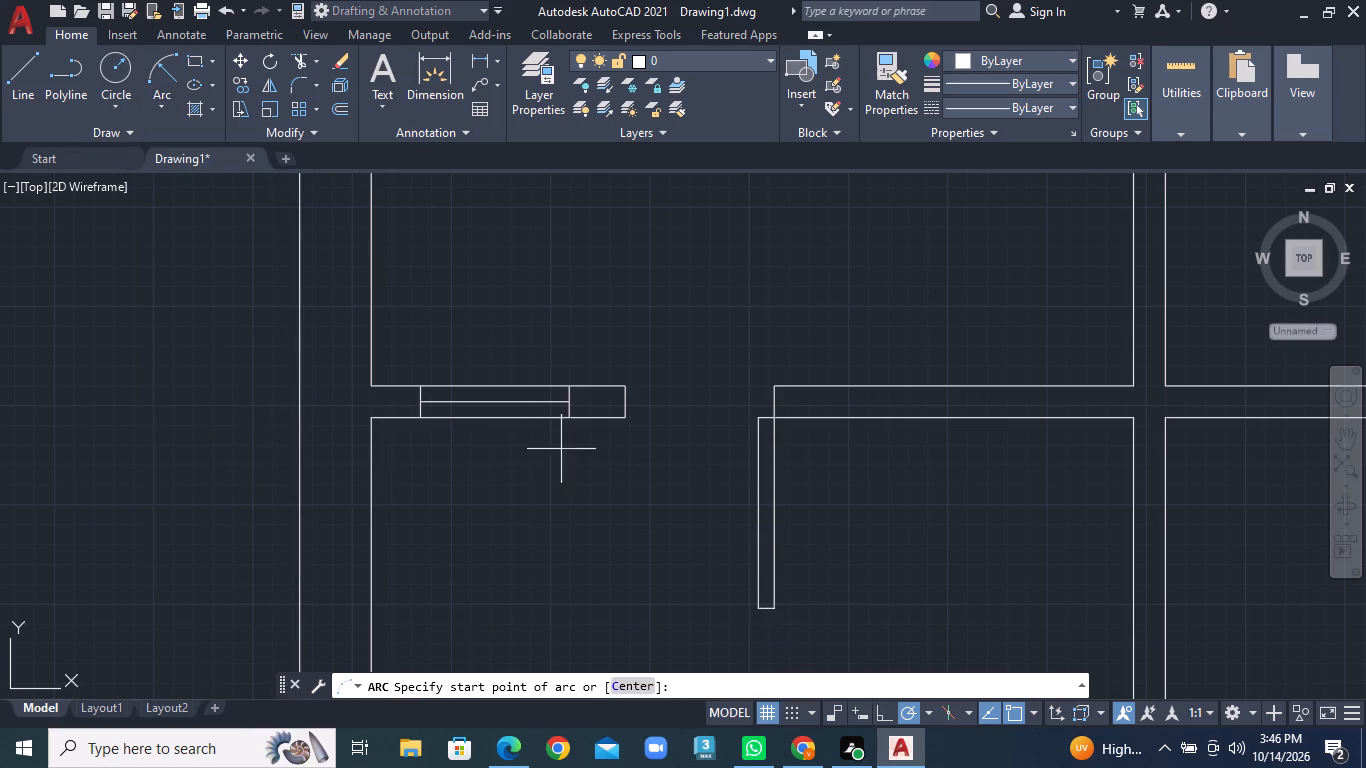
click(628, 420)
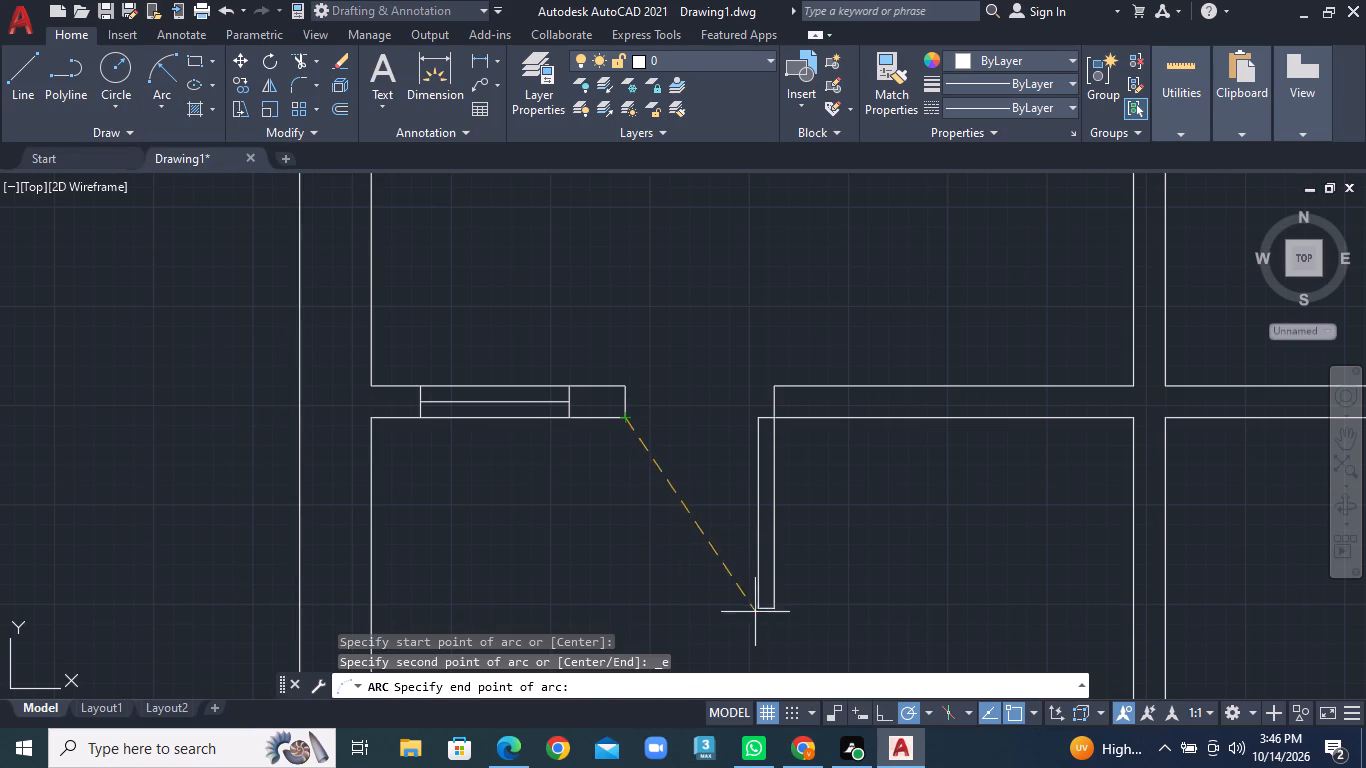
click(757, 614)
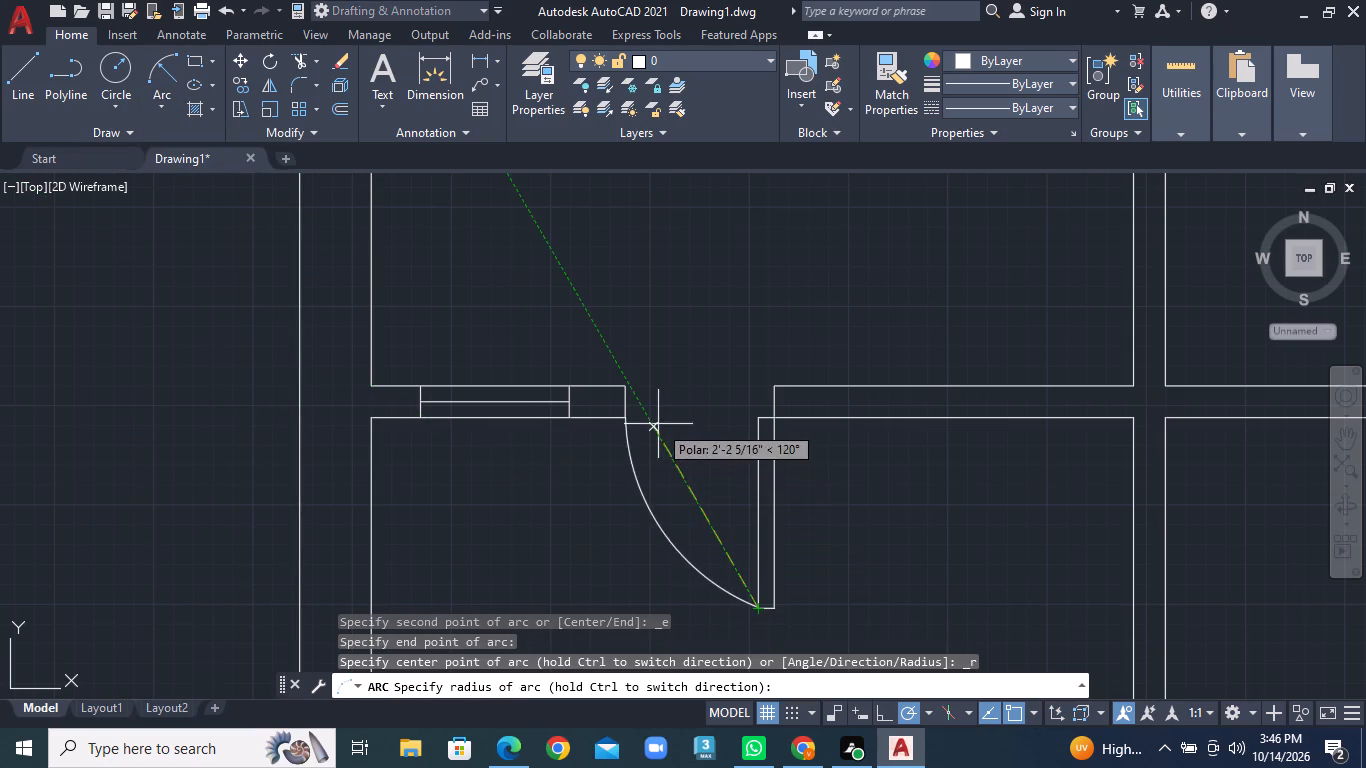
click(665, 451)
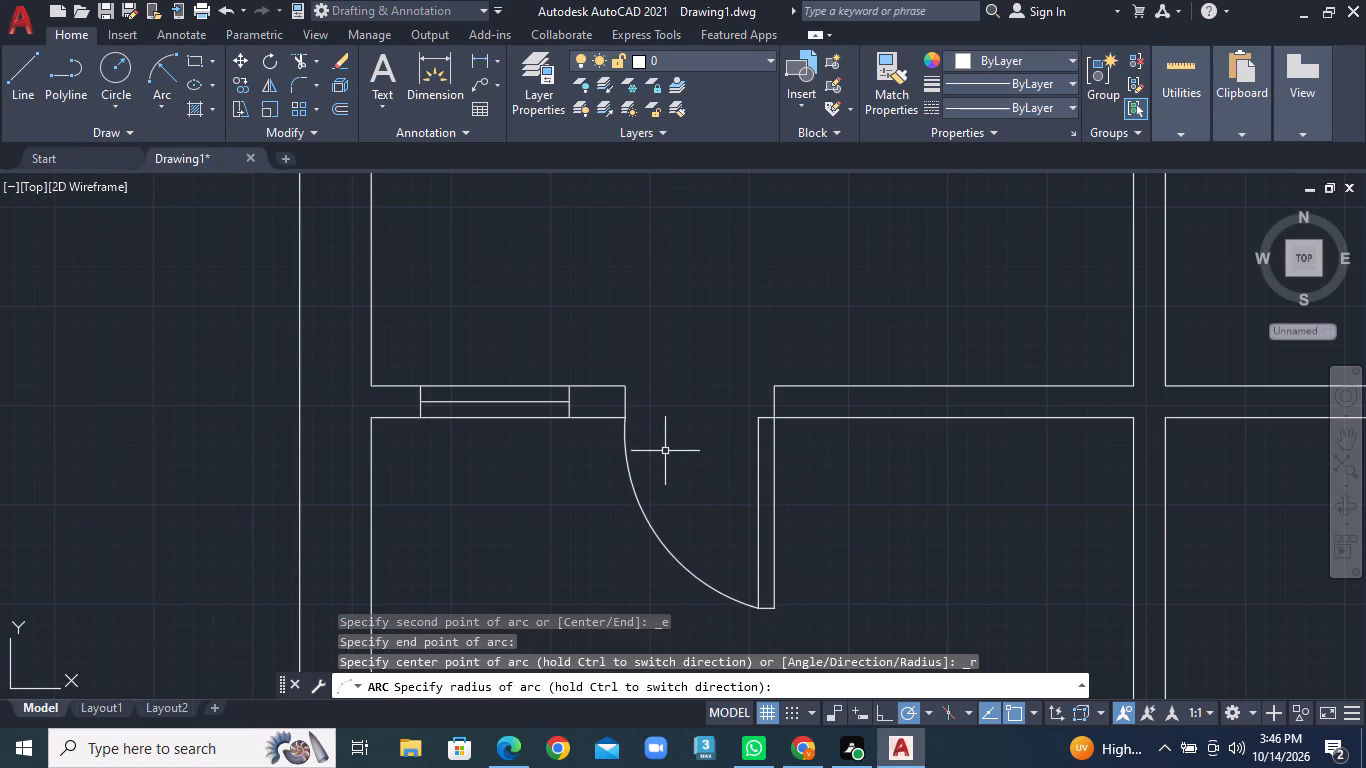
Draw a closed 2' by 1" door leaf extending west from the lower jamb of the opening near the top of the central partition.
scroll(665, 451, down, 1)
scroll(945, 451, down, 1)
middle_drag(963, 437, 463, 426)
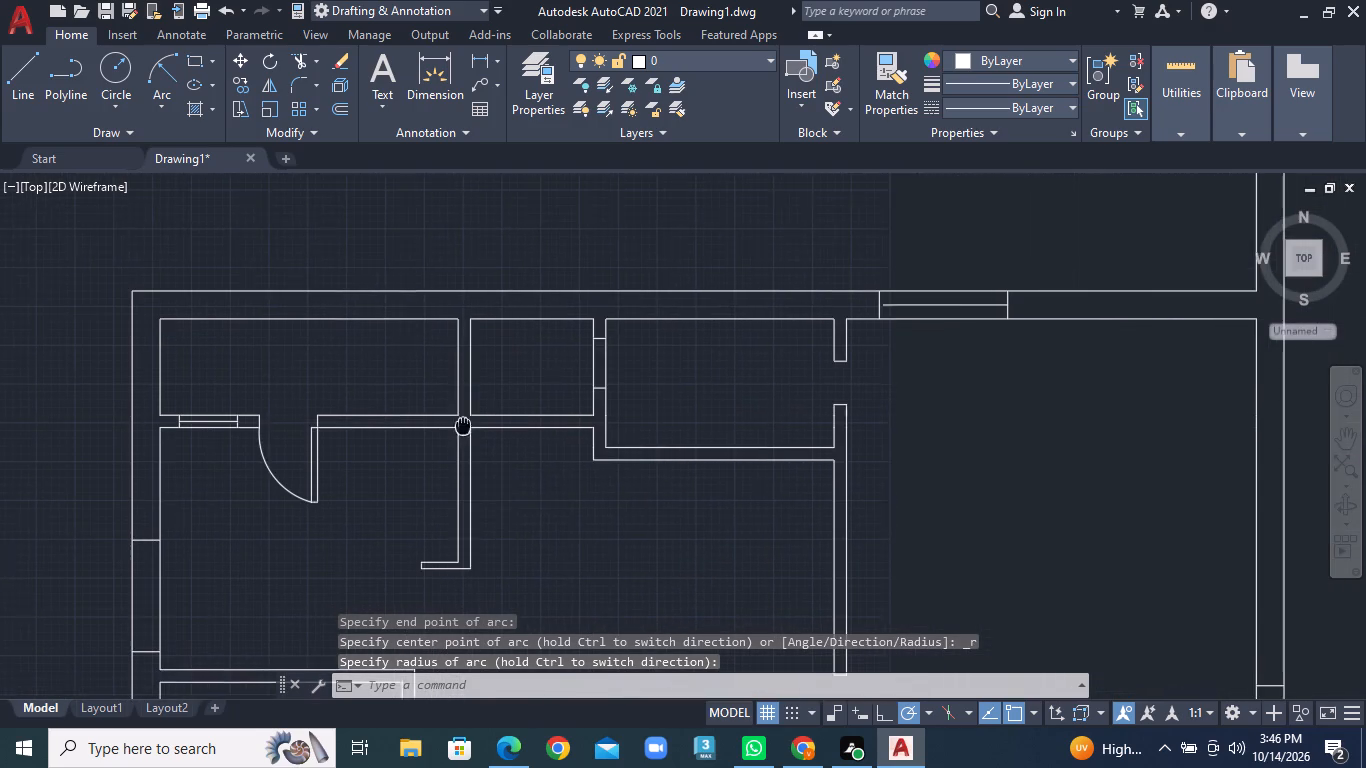
click(33, 92)
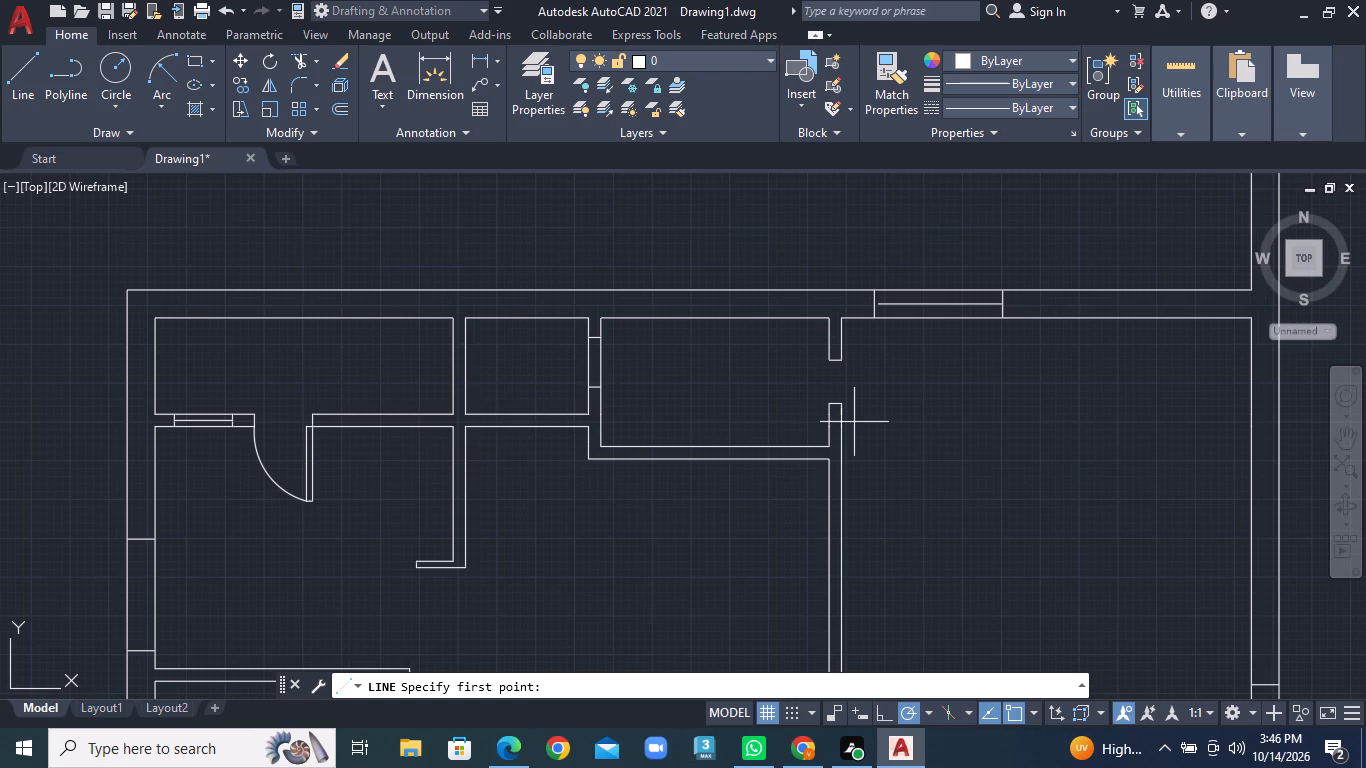
scroll(854, 422, up, 1)
middle_drag(861, 416, 592, 493)
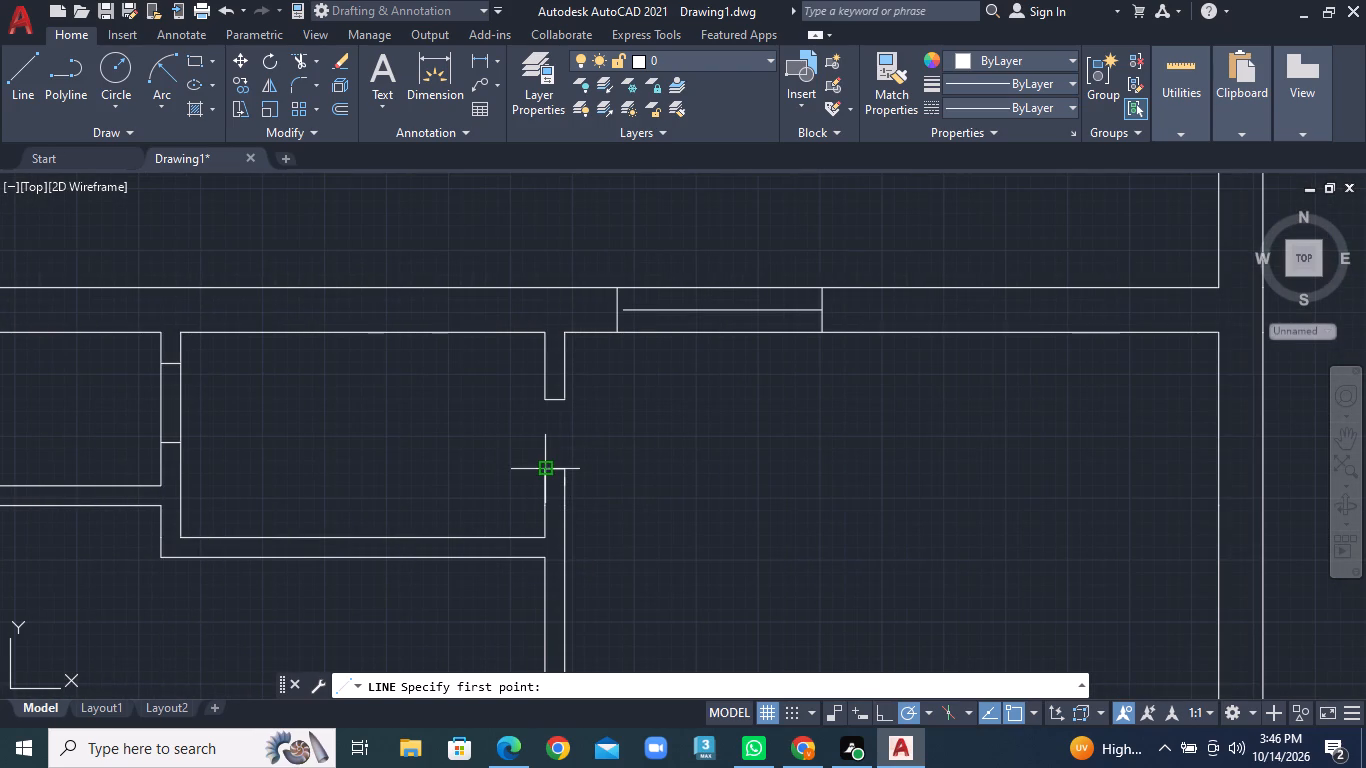
click(541, 465)
text(2')
key(Return)
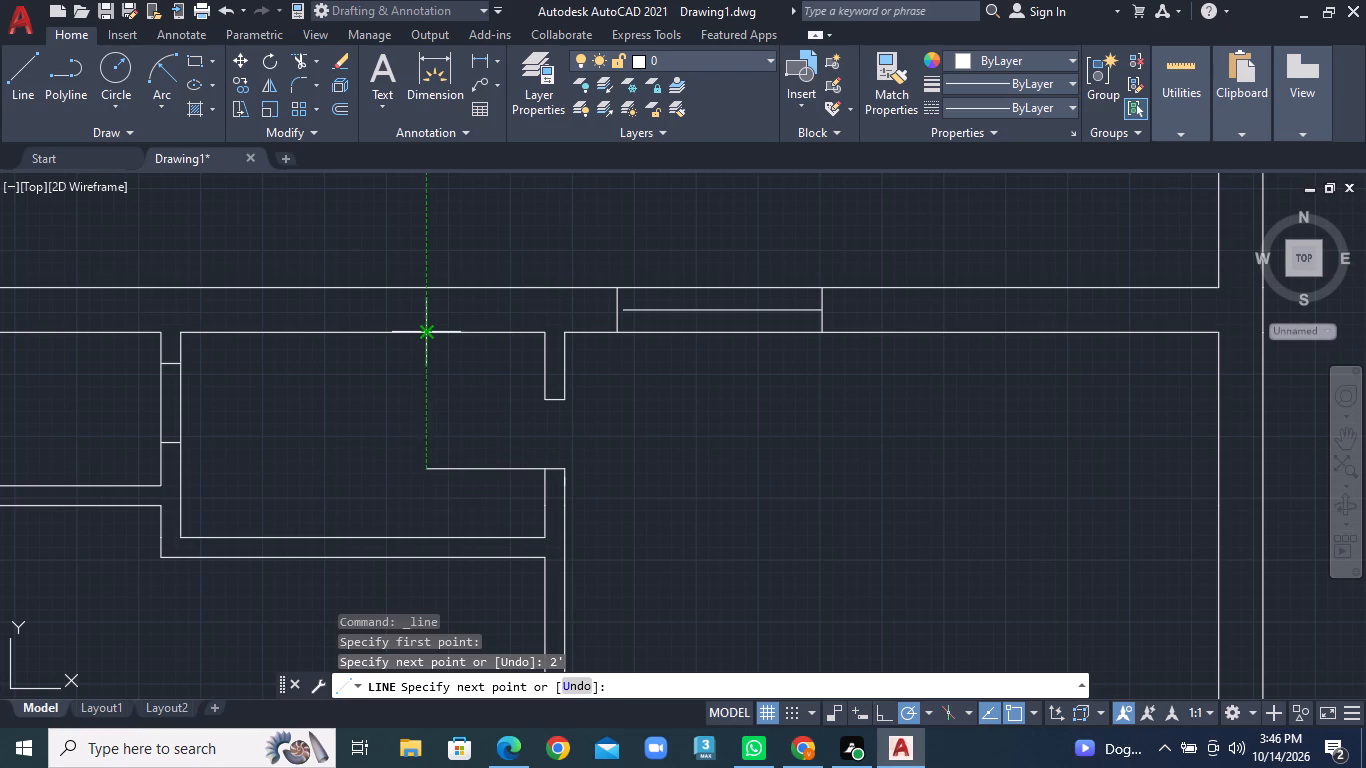
text(1")
key(Return)
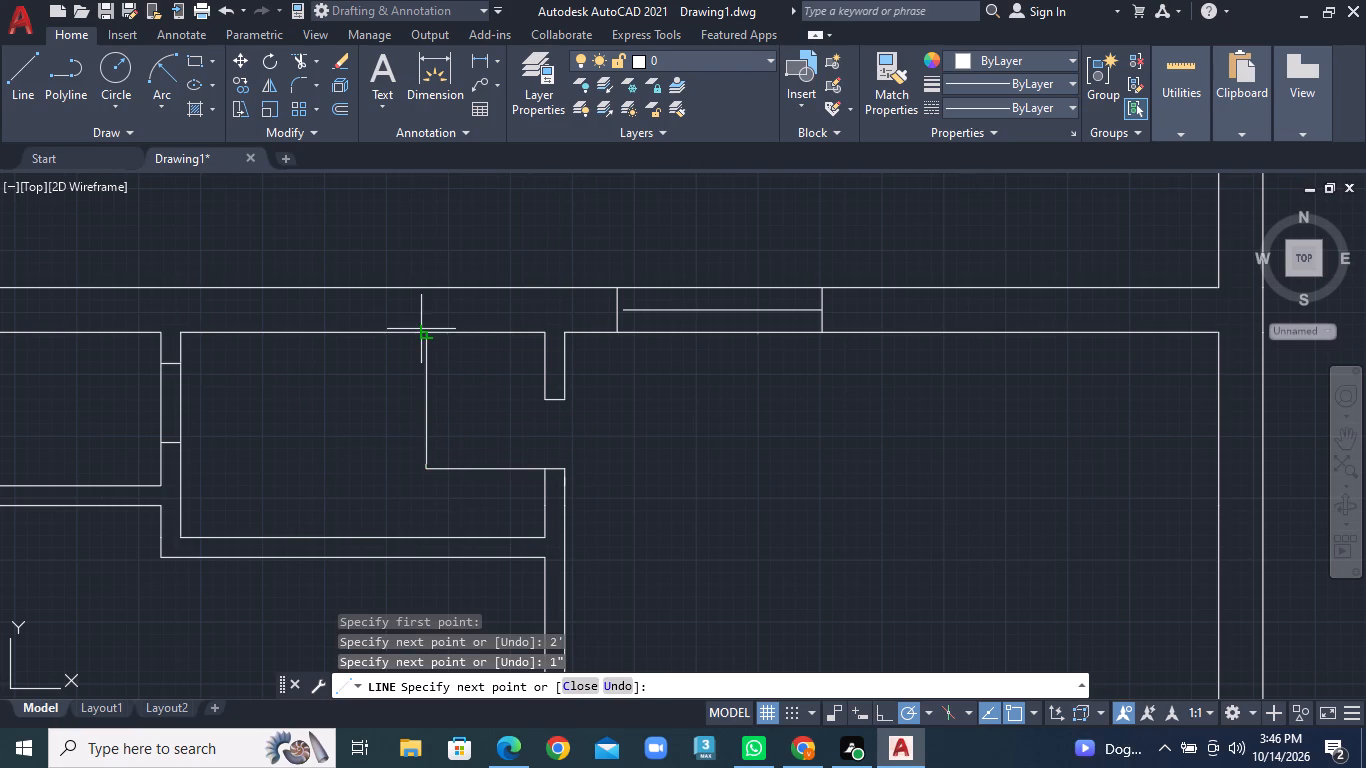
text(2')
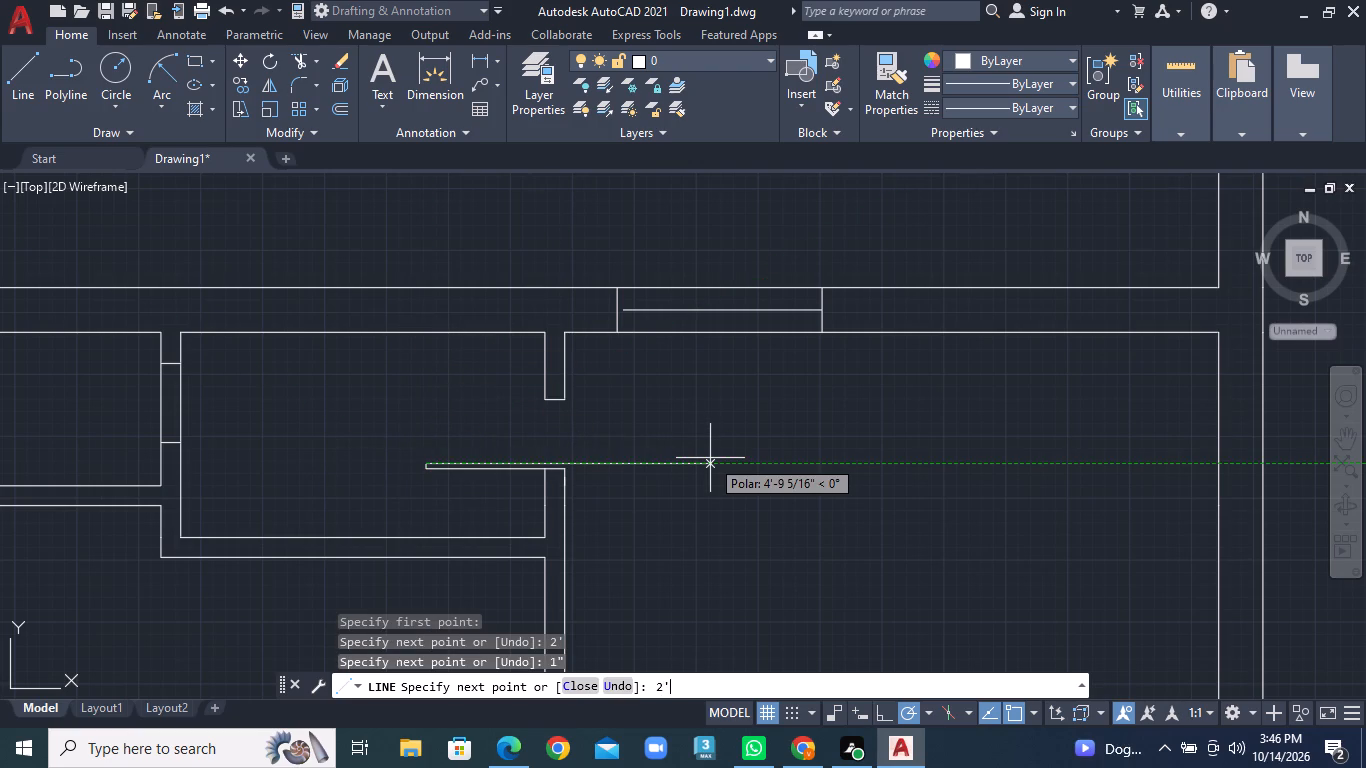
key(Return)
scroll(582, 473, up, 2)
click(485, 469)
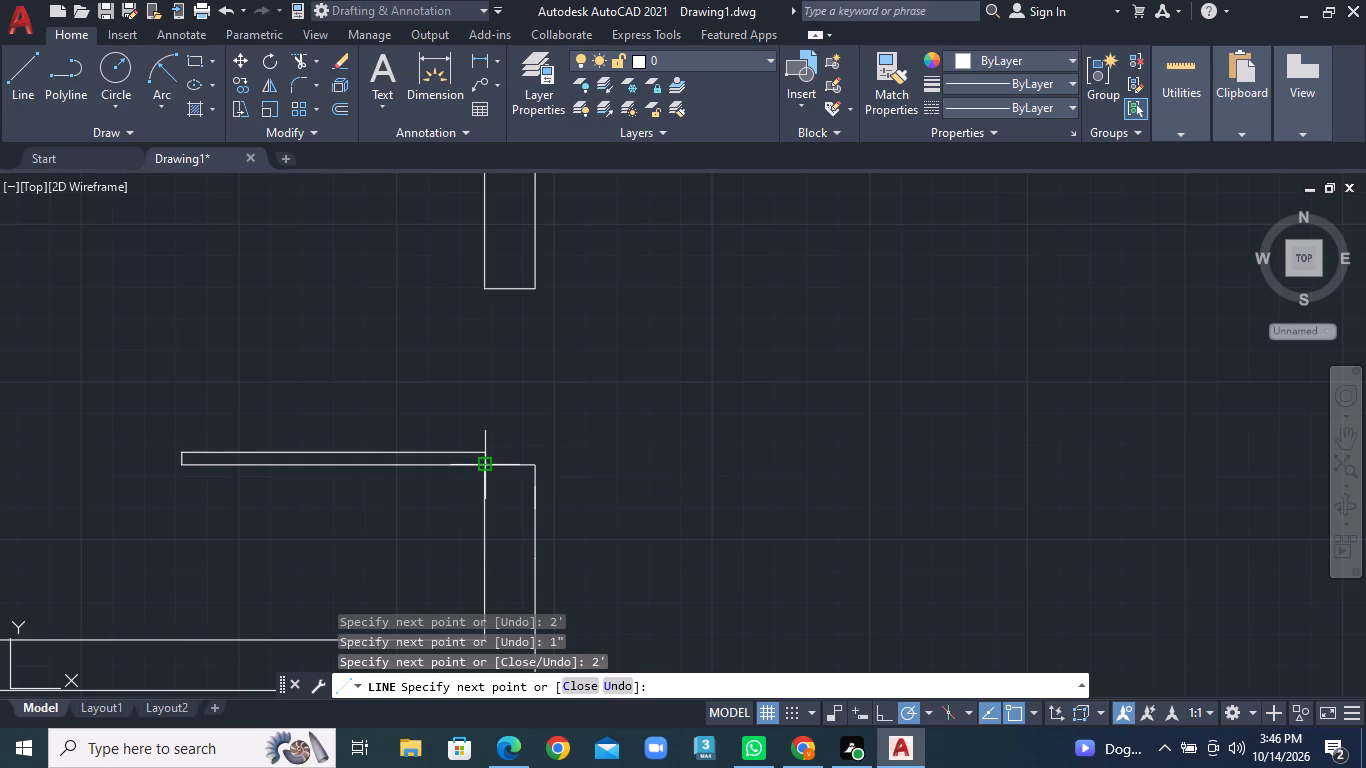
right_click(493, 470)
click(522, 475)
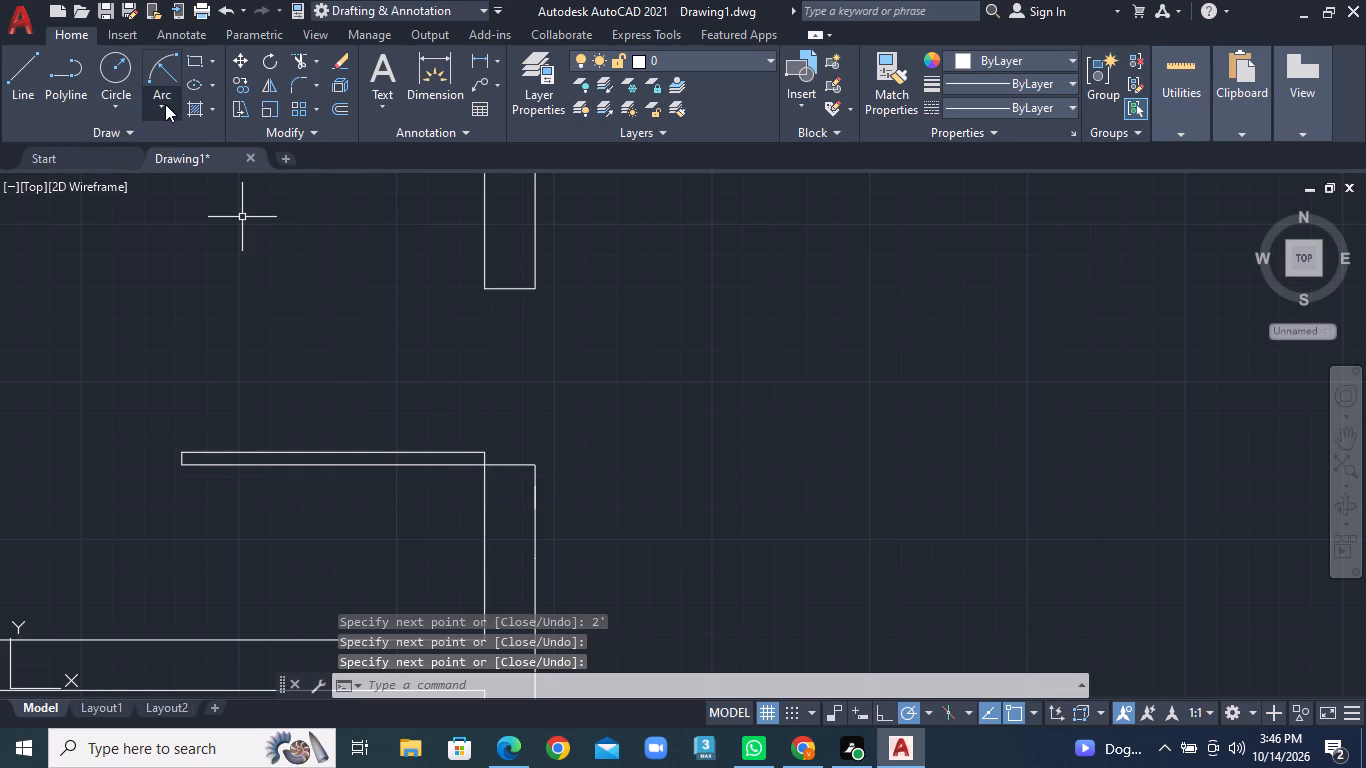
Draw the door swing as a Start, End, Radius arc from the upper jamb's west corner to the west-extending leaf's free end.
click(165, 104)
click(236, 390)
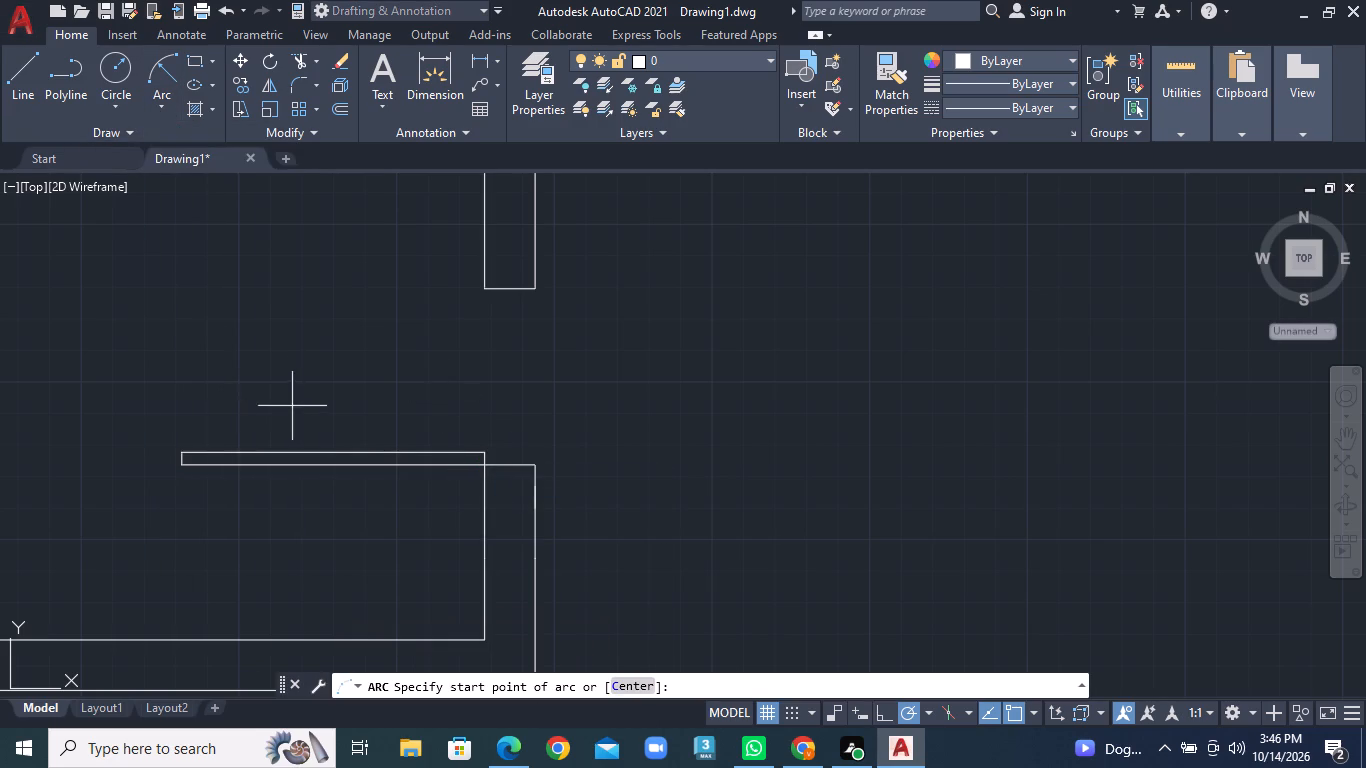
scroll(330, 426, down, 2)
click(396, 372)
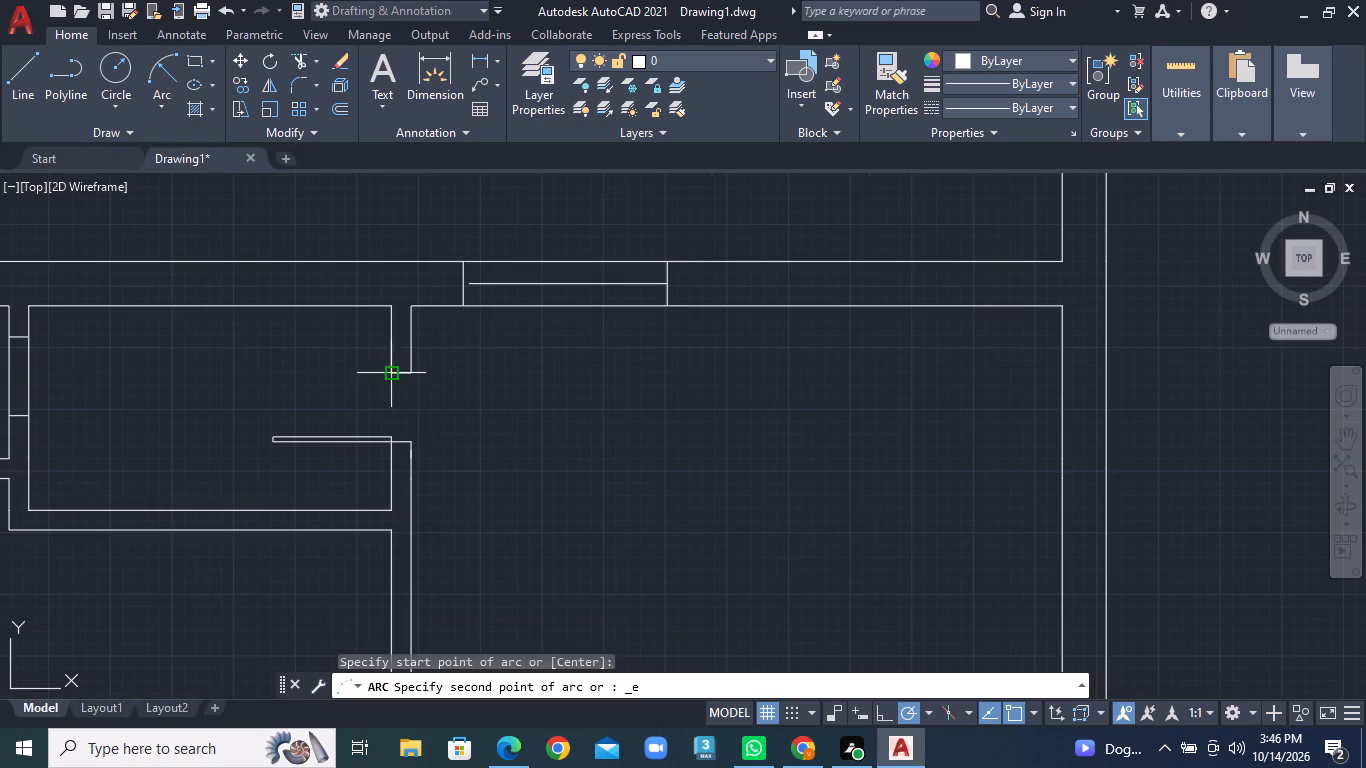
click(266, 429)
scroll(316, 417, up, 1)
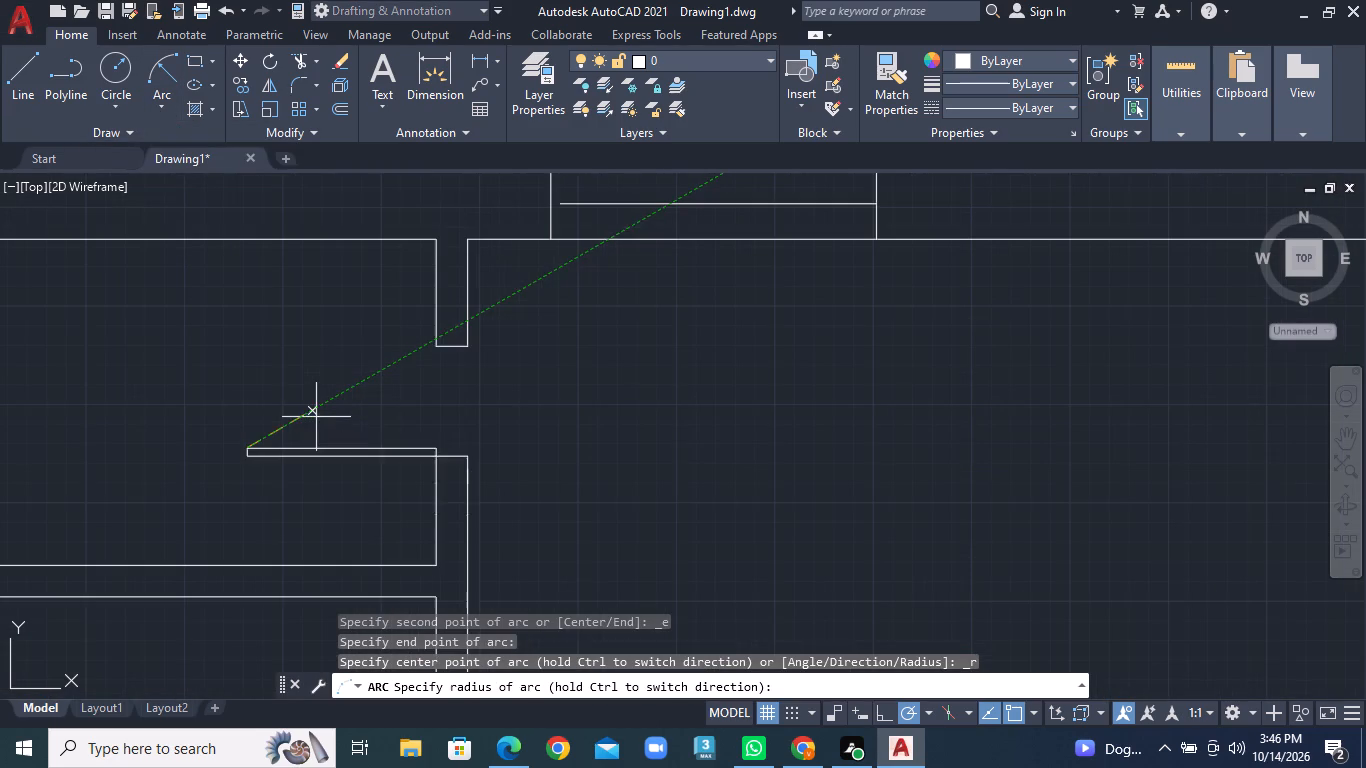
click(377, 356)
Draw a closed 2' by 1" door leaf extending east from the lower jamb of the opening at the central partition's south end.
scroll(427, 396, down, 3)
scroll(493, 458, down, 1)
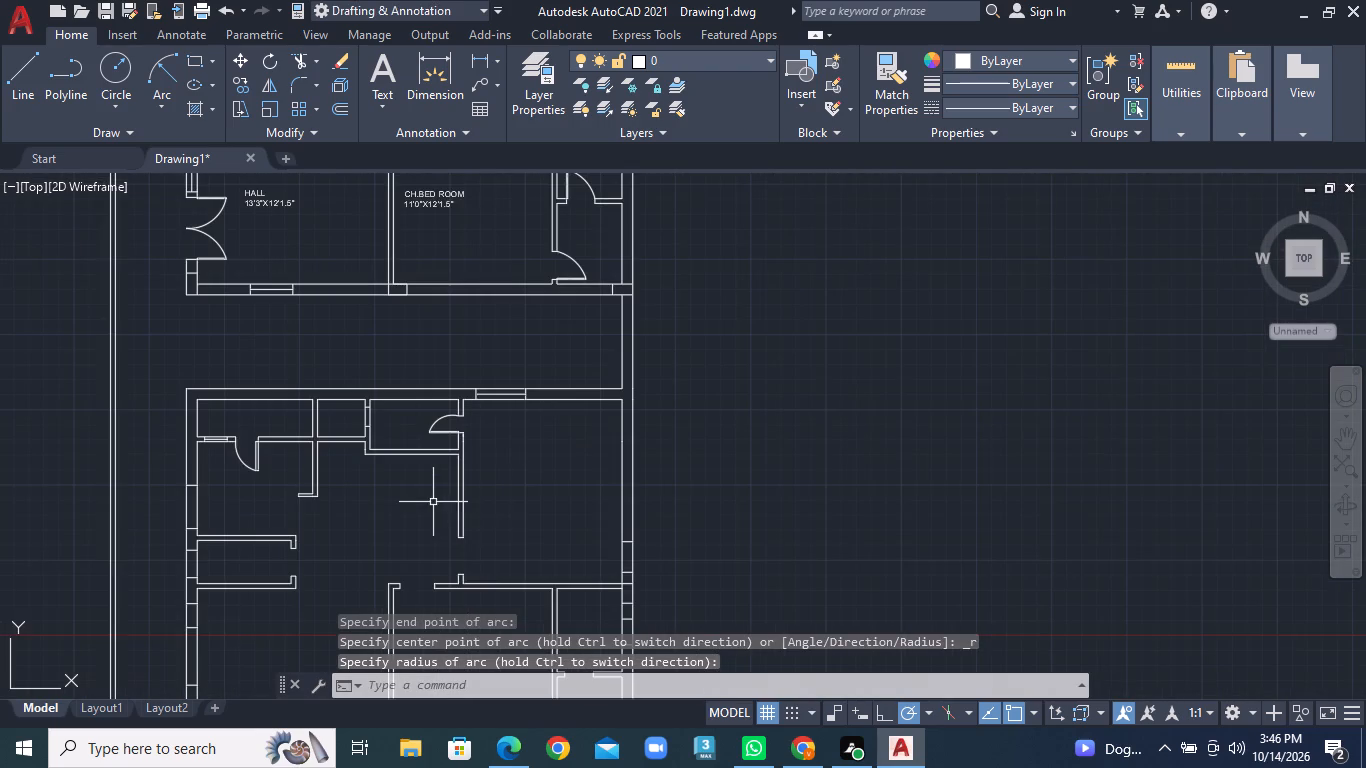
scroll(433, 502, up, 1)
middle_drag(433, 501, 515, 403)
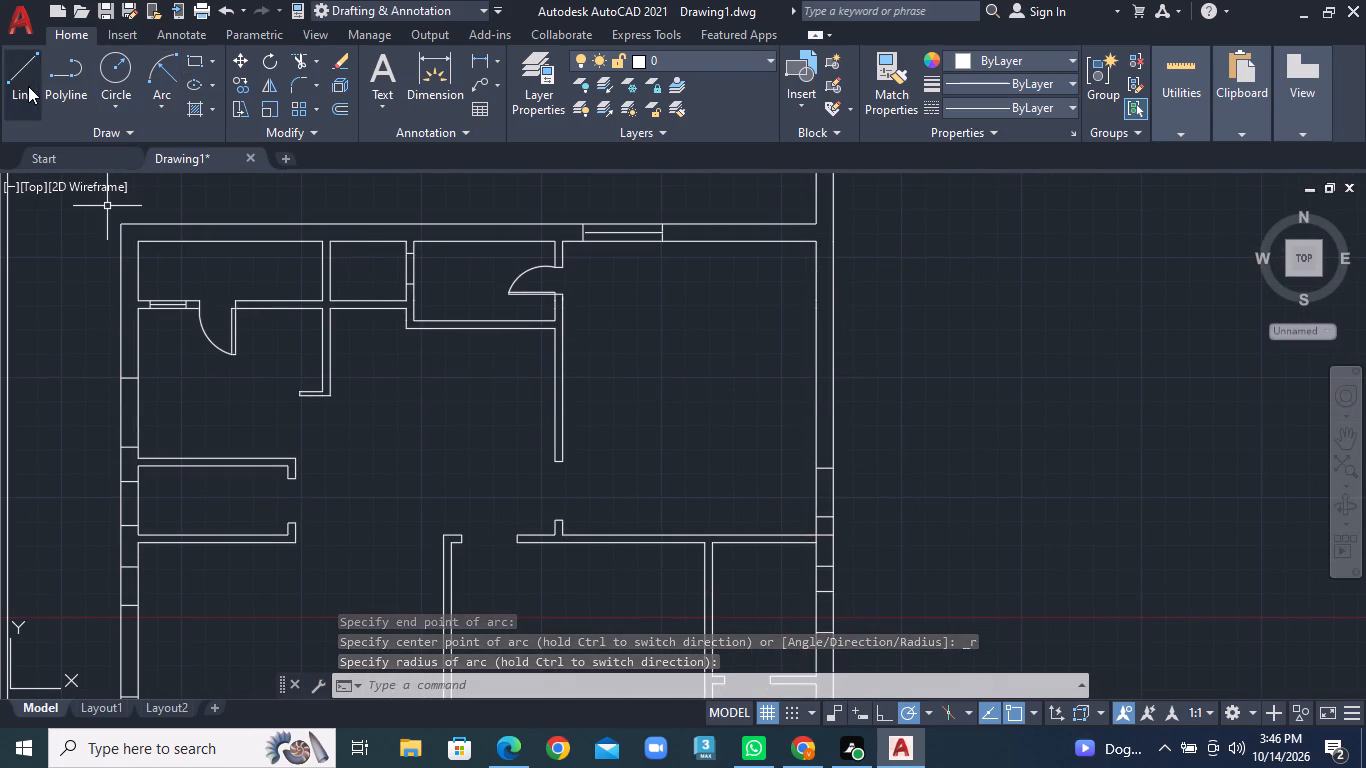
click(28, 86)
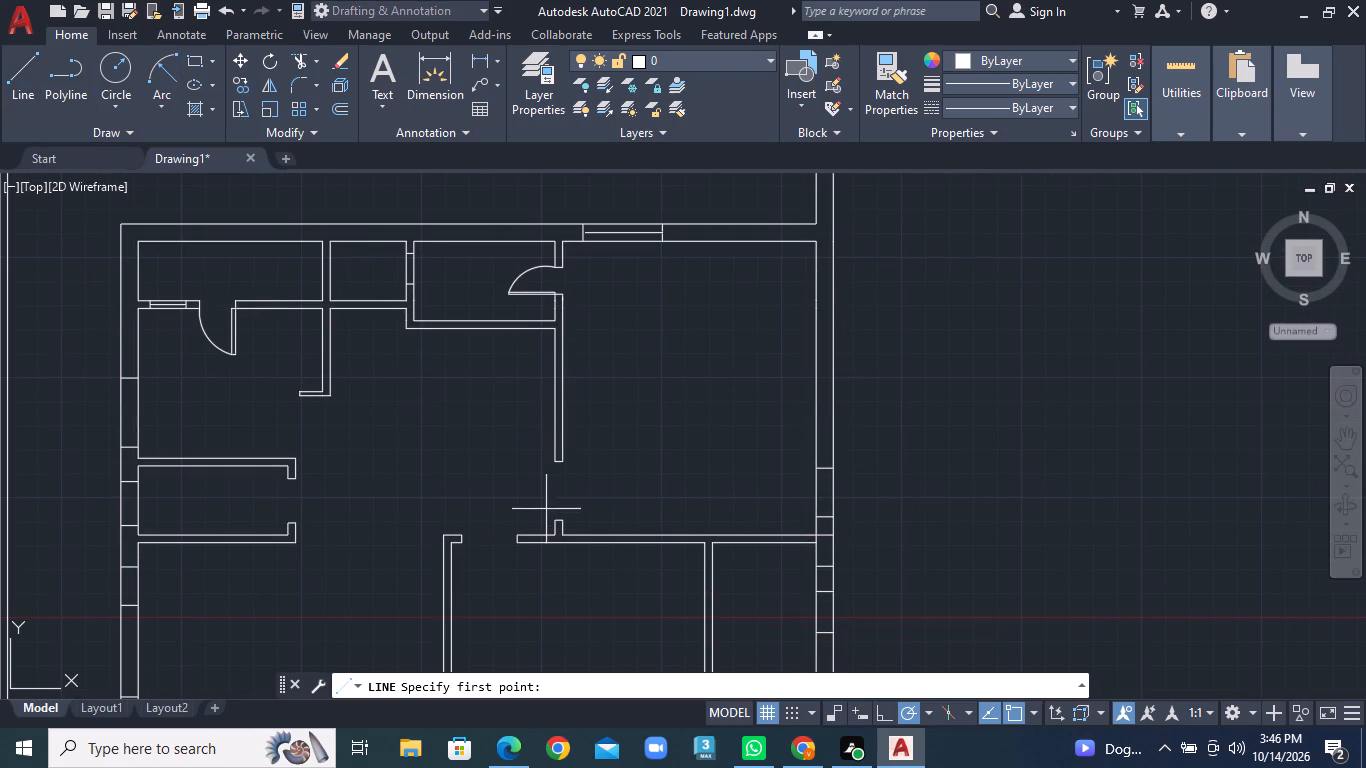
click(563, 520)
text(2')
key(Return)
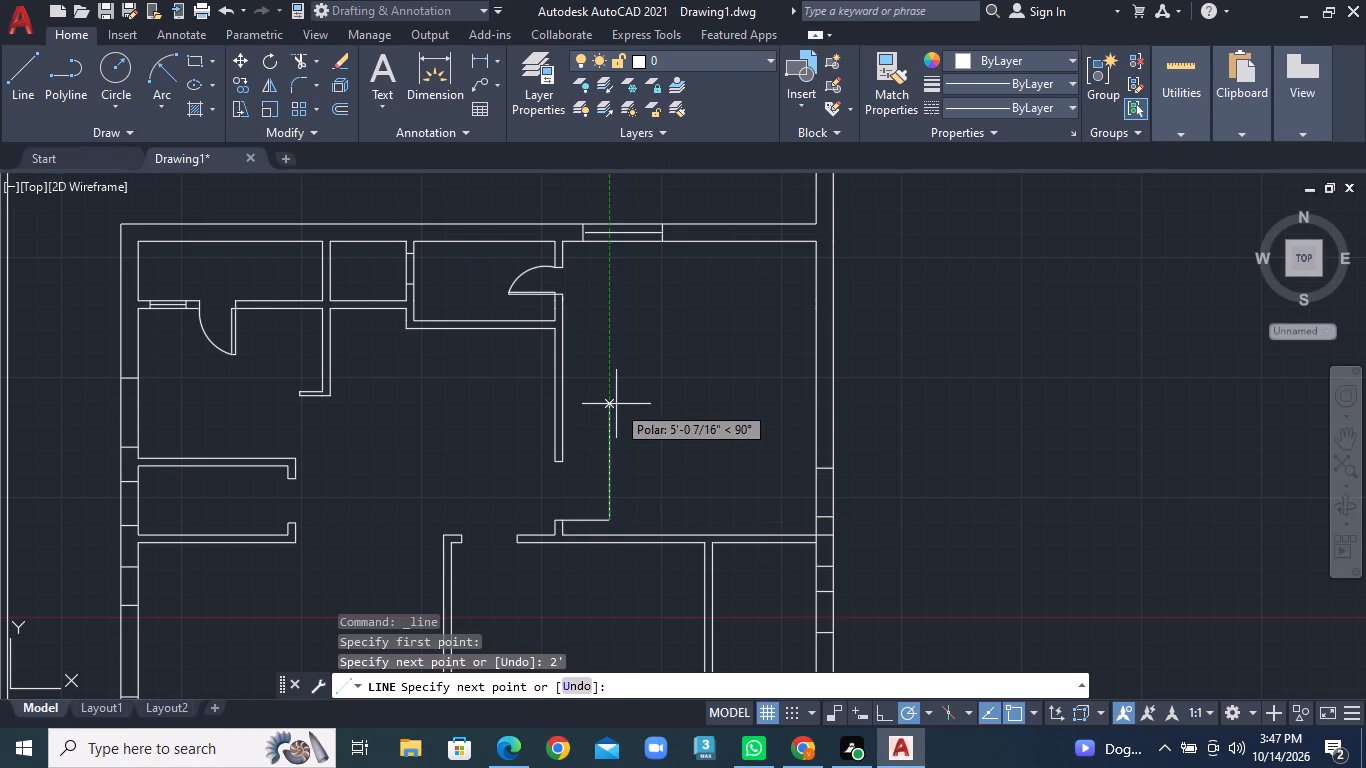
text(1")
key(Return)
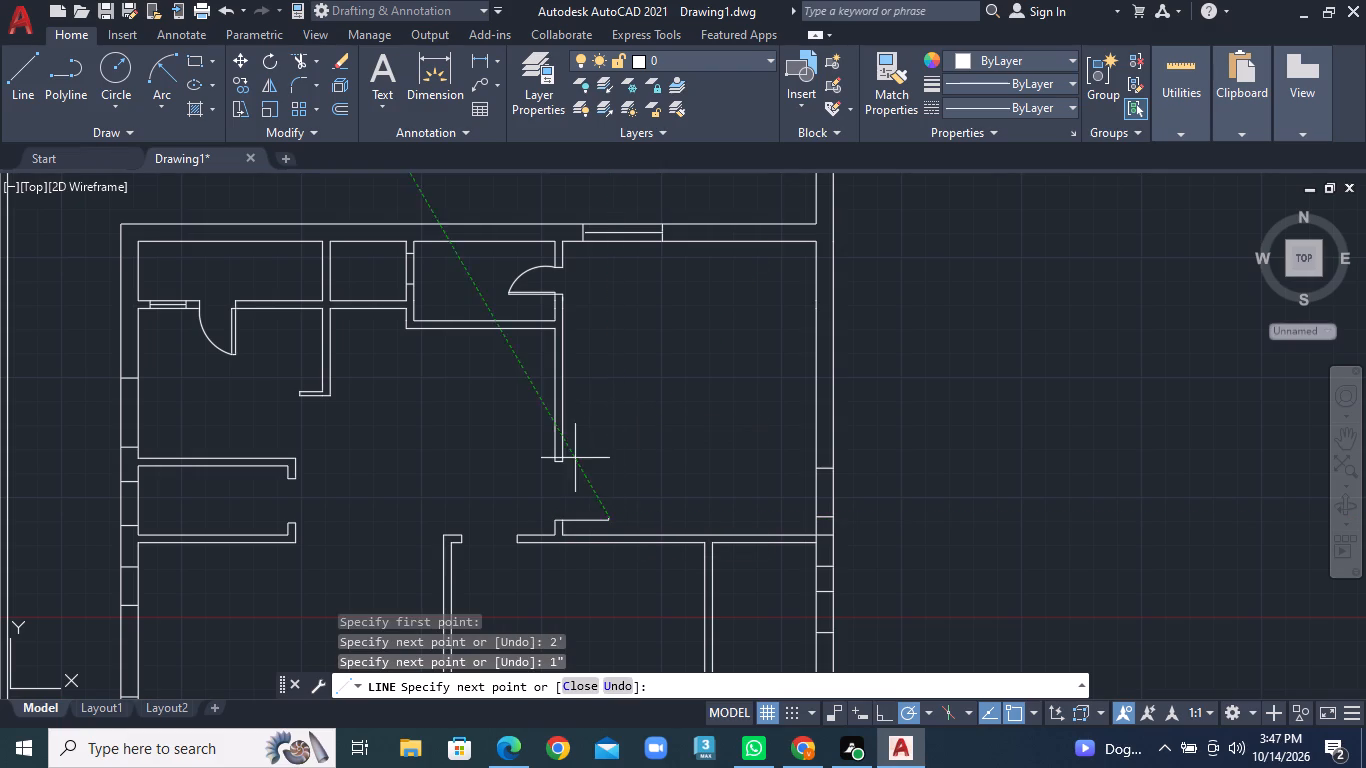
text(2')
key(Return)
scroll(565, 527, up, 4)
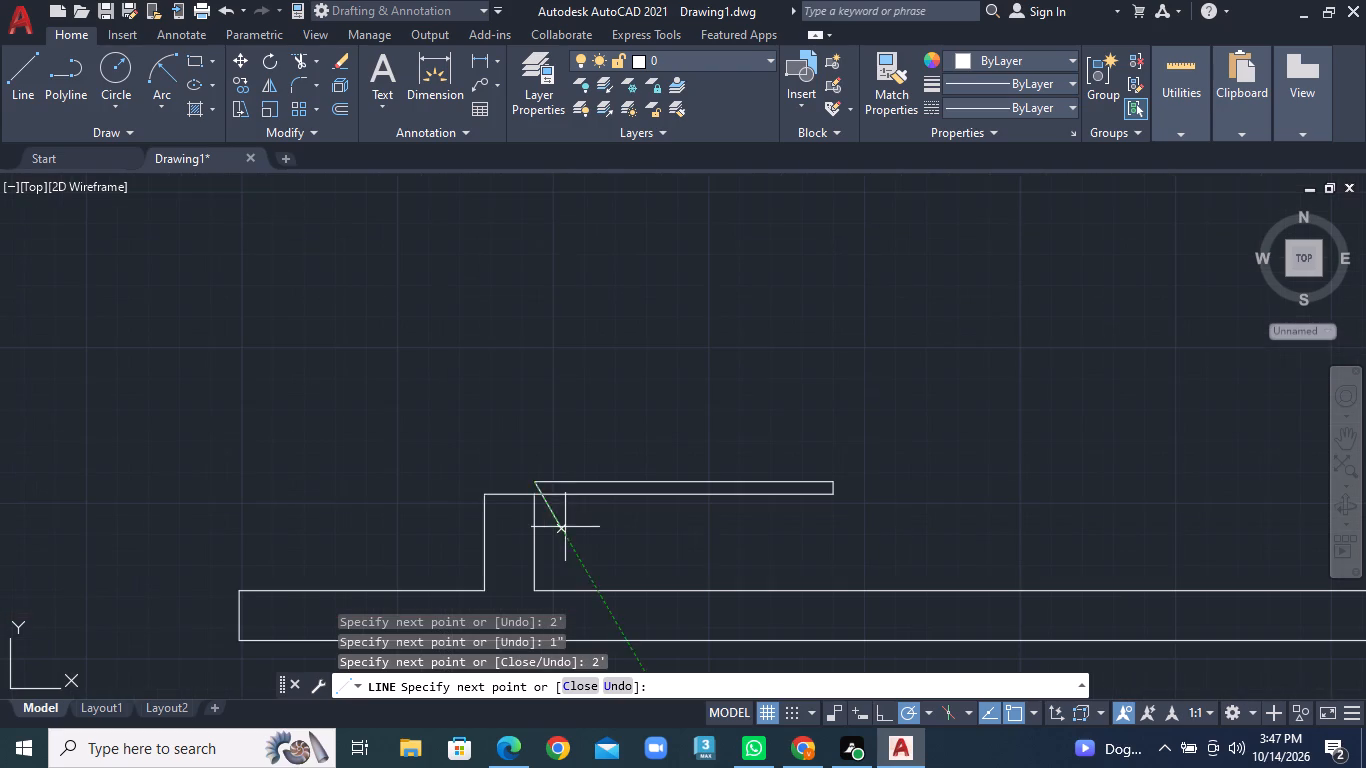
click(533, 493)
right_click(533, 493)
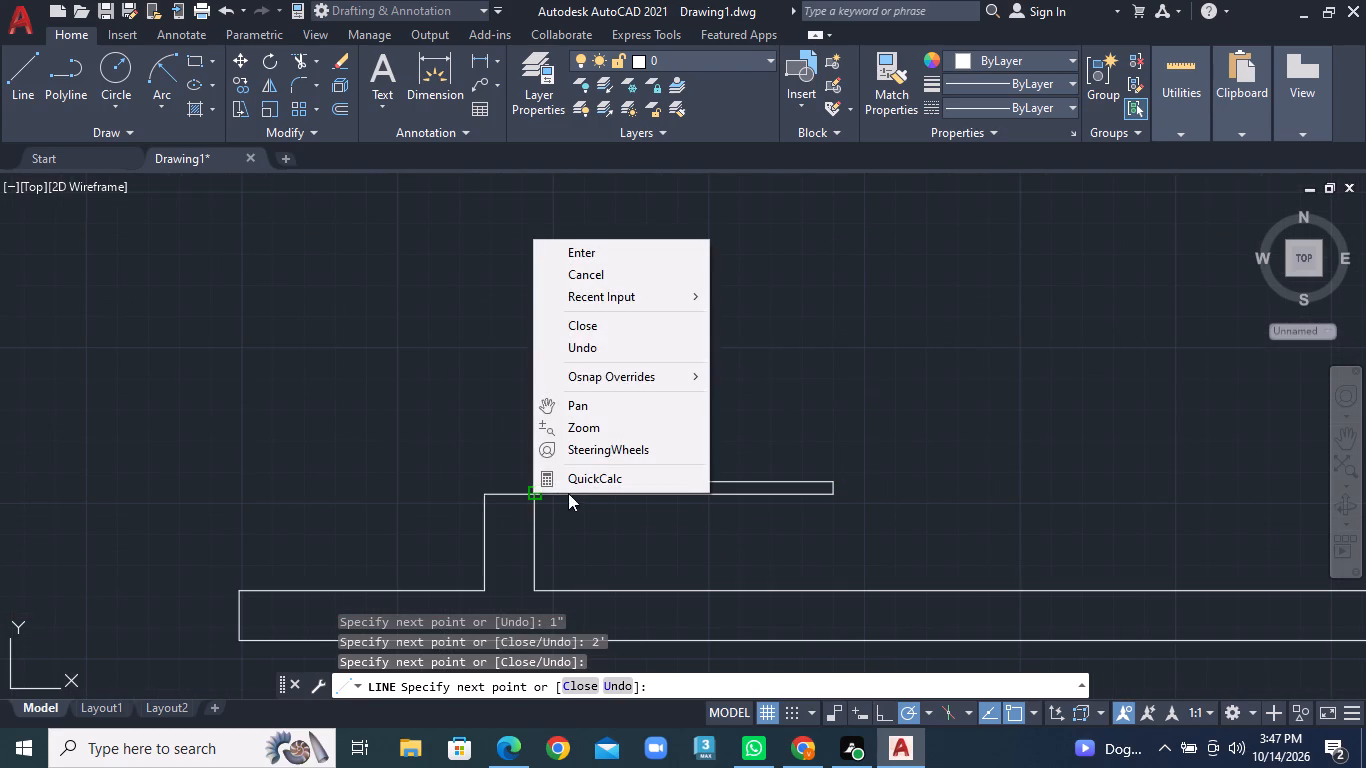
click(594, 246)
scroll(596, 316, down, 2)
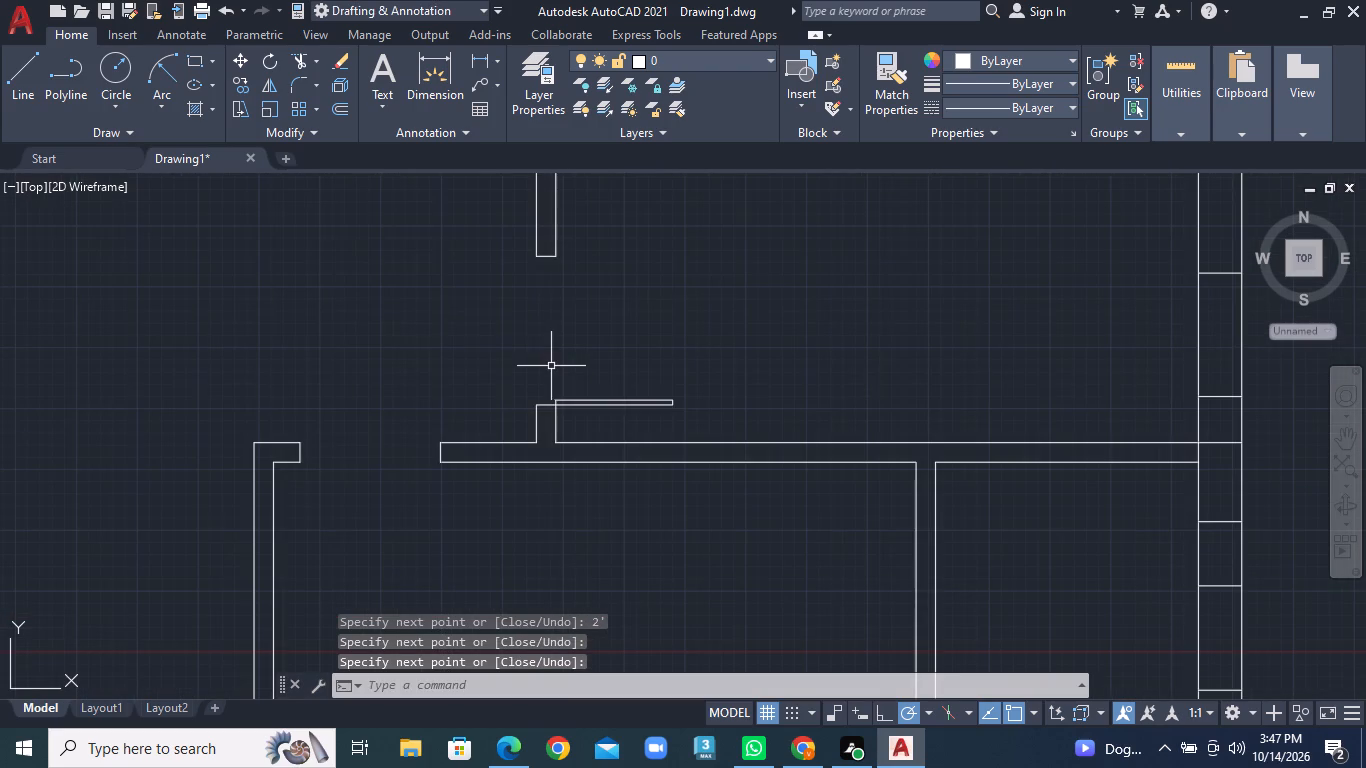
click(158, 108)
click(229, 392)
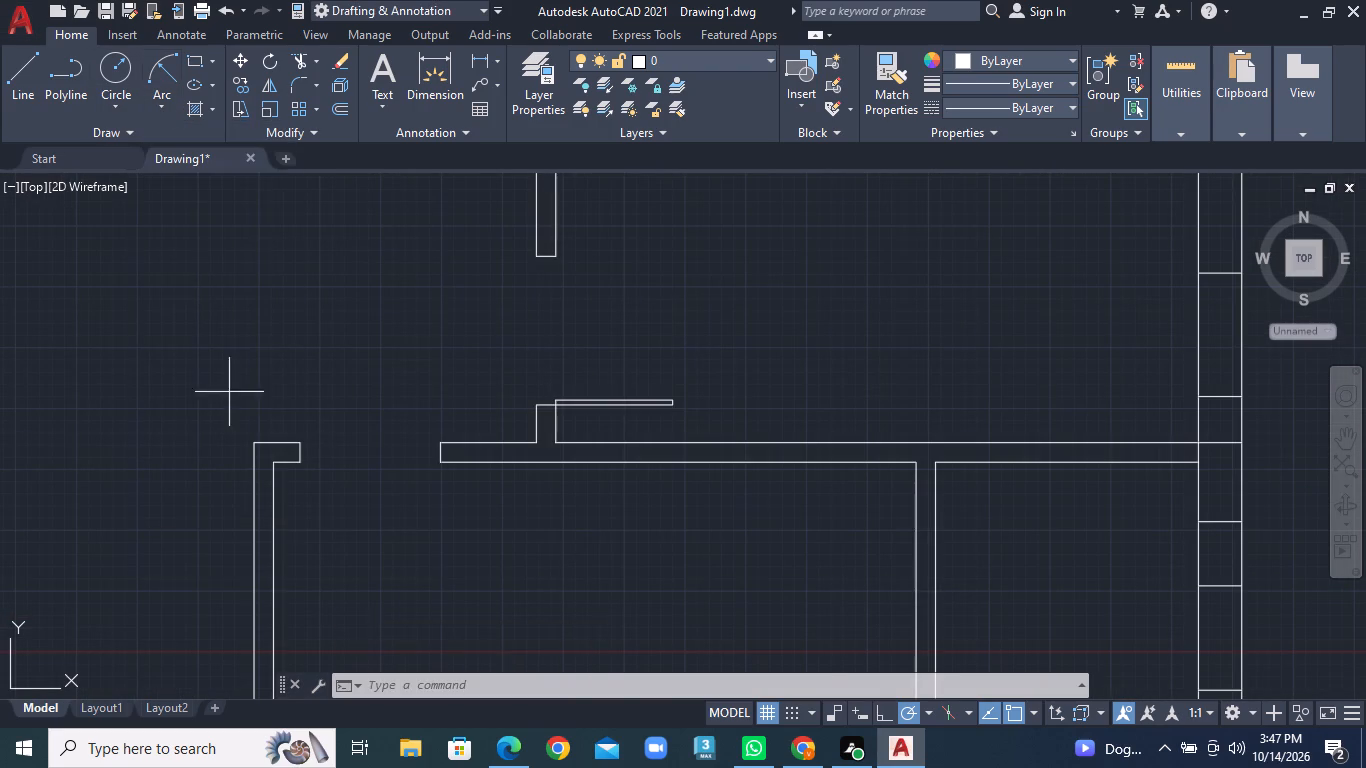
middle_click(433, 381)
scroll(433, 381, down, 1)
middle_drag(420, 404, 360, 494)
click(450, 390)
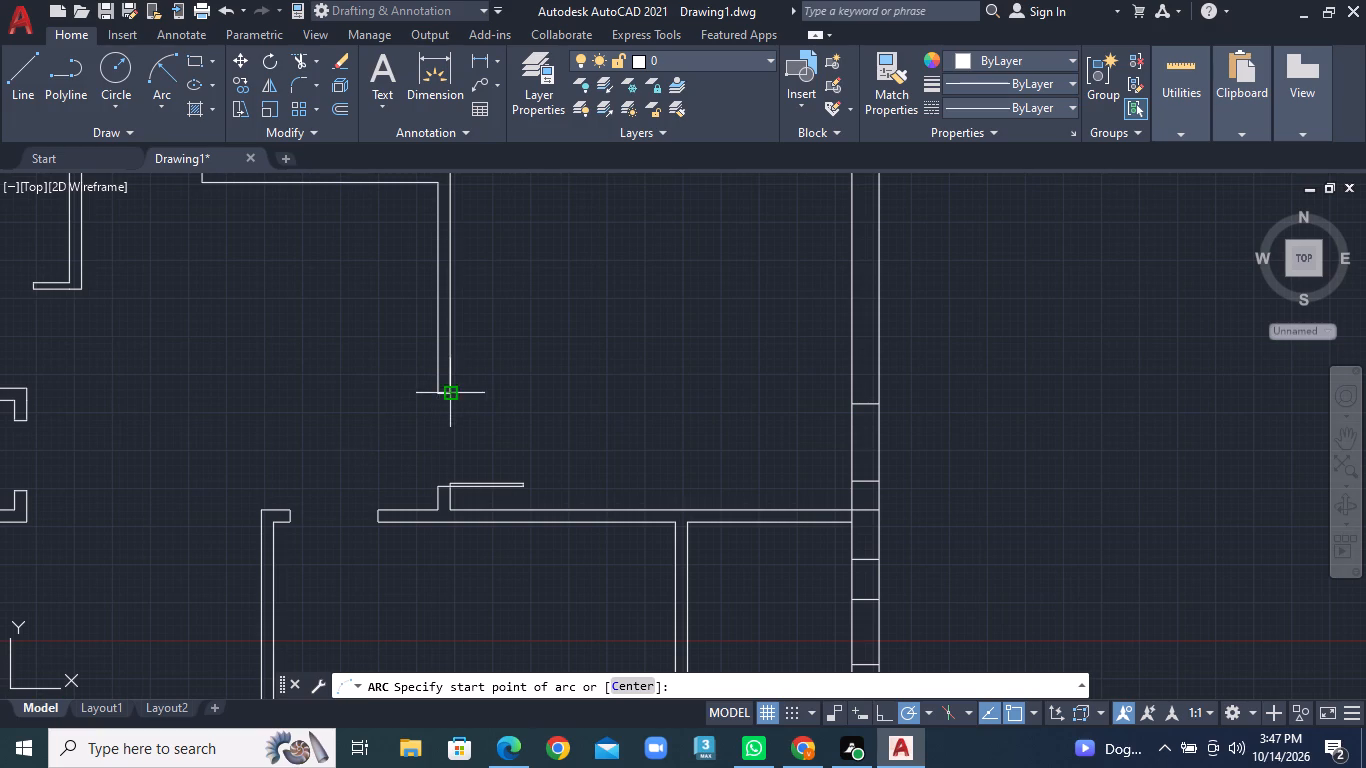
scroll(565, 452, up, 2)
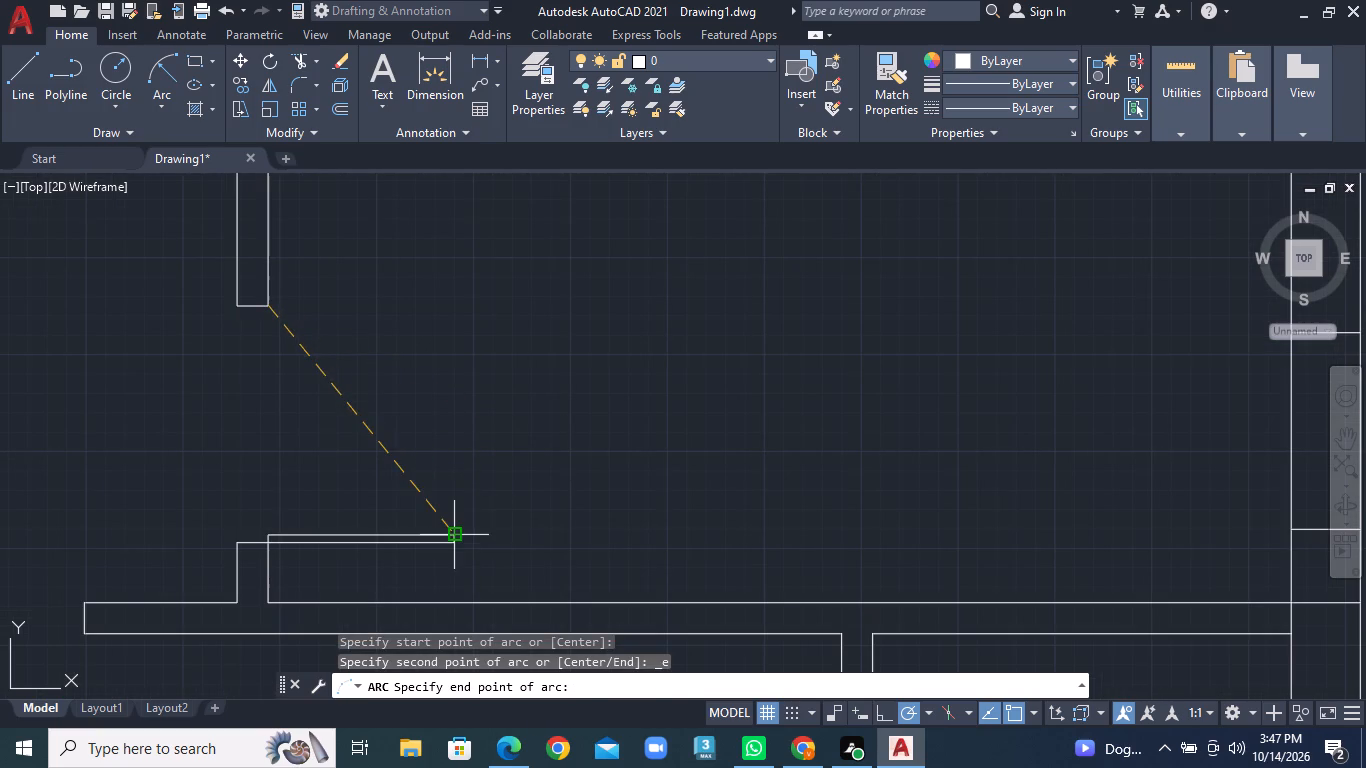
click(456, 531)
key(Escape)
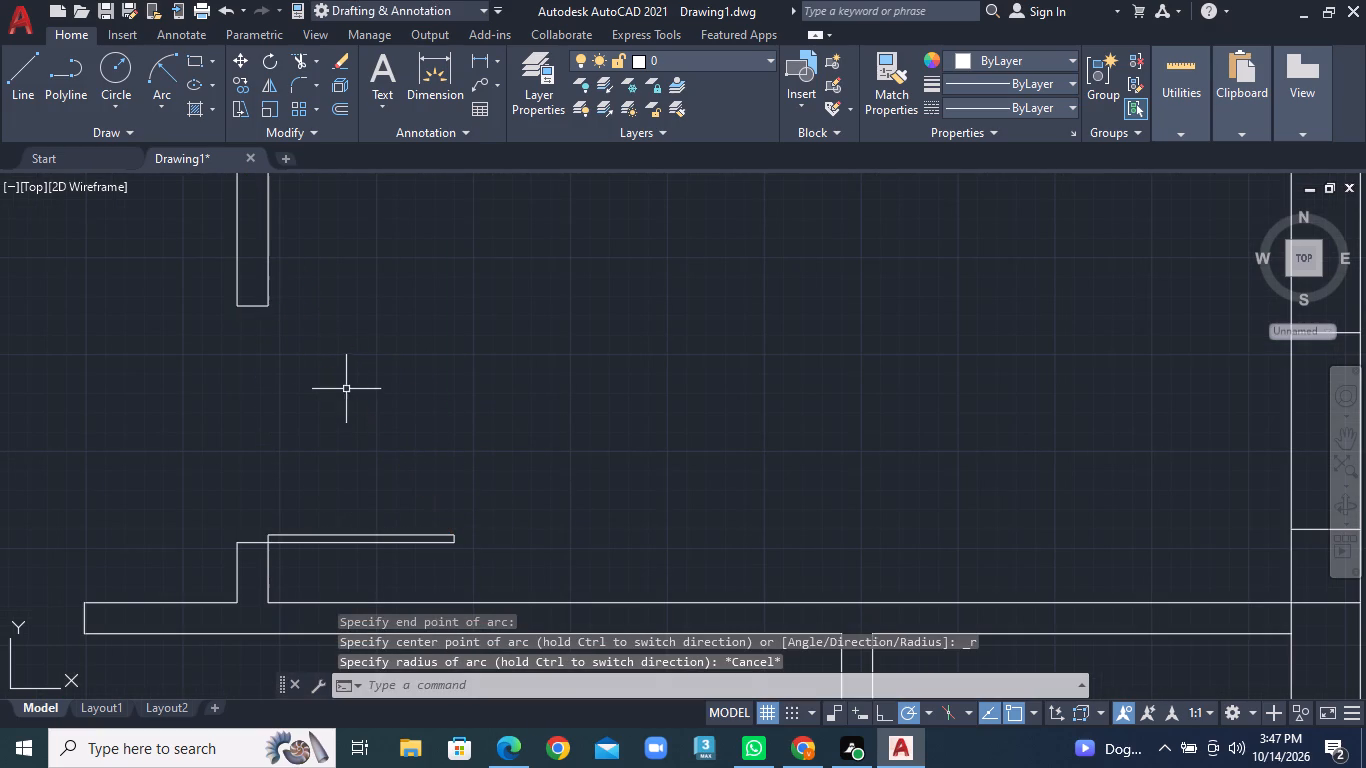
Draw the door swing as a Start, End, Radius arc from the new leaf's free end to the upper jamb's east corner.
click(166, 96)
click(230, 393)
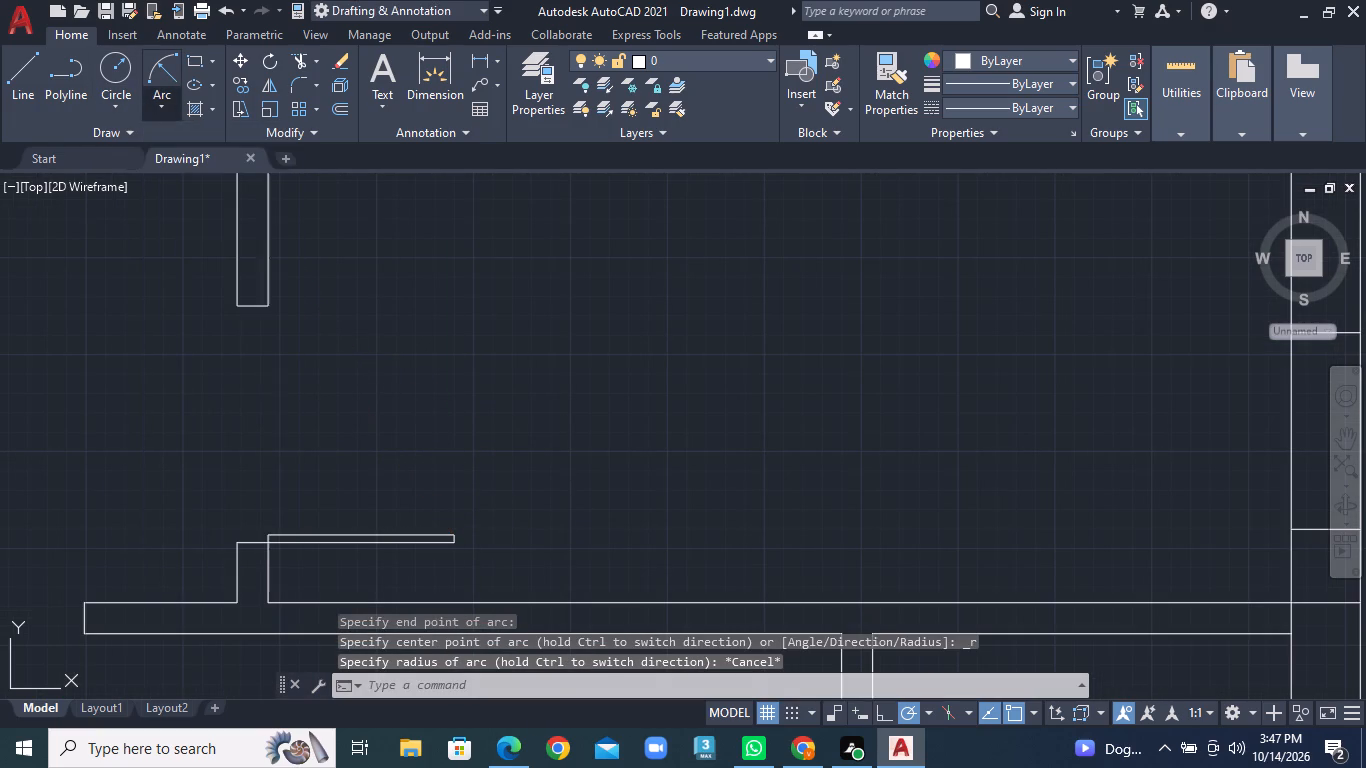
click(452, 531)
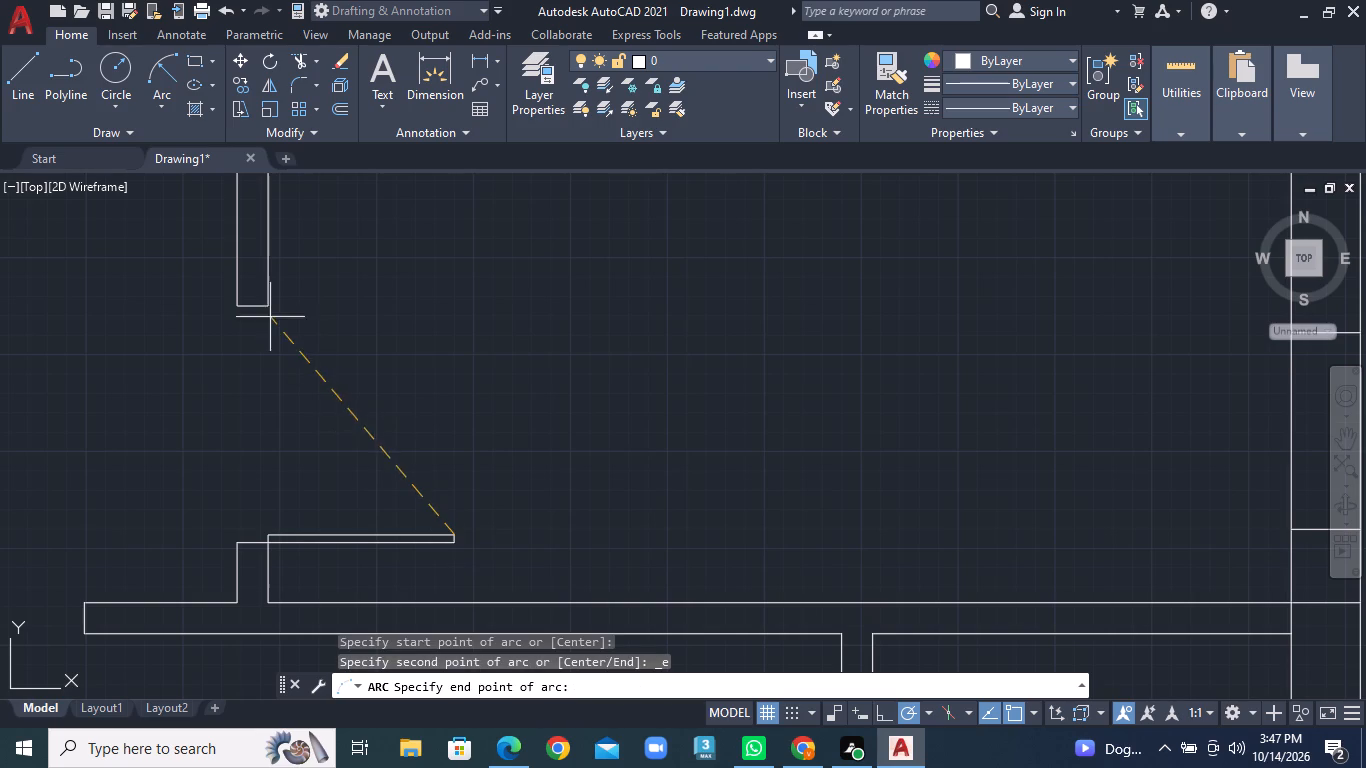
click(271, 307)
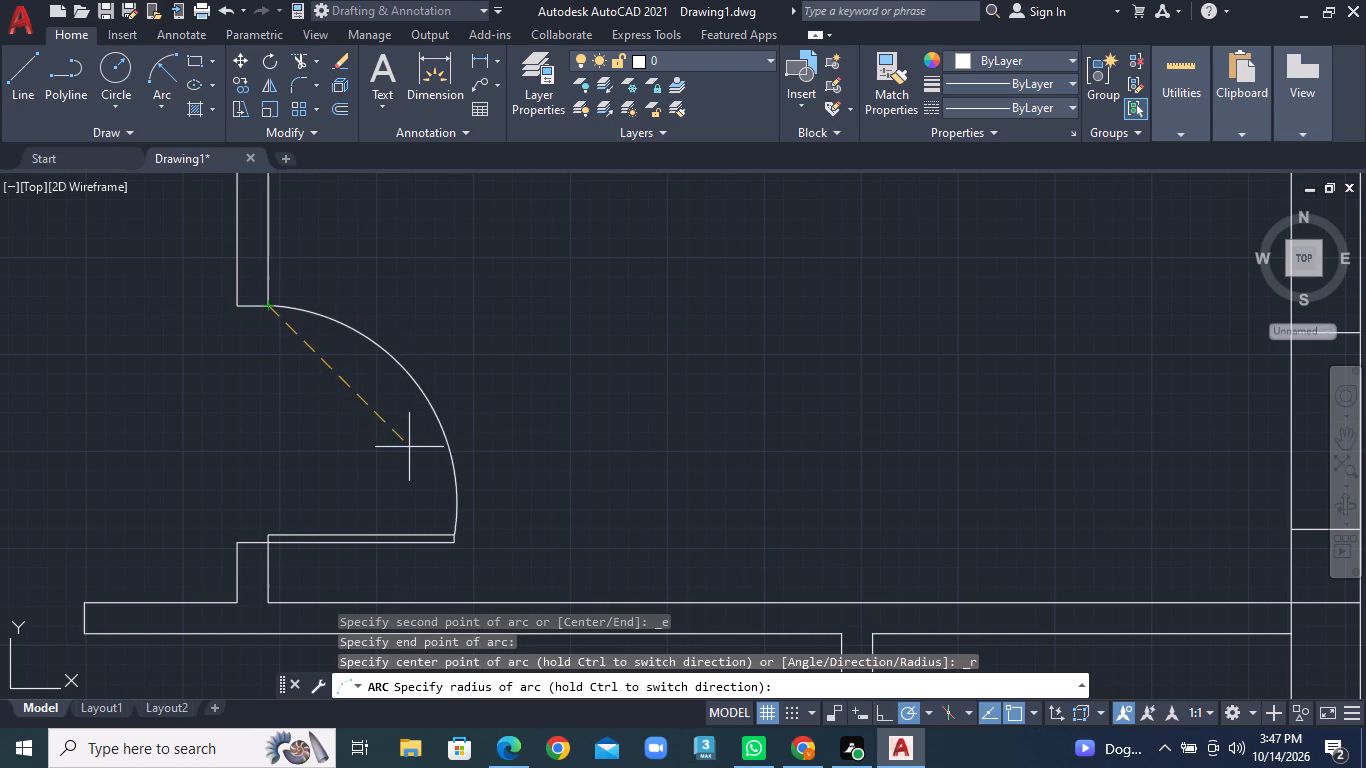
click(474, 485)
Start a line for the next door leaf among the openings of the plan's southeast rooms.
scroll(498, 477, down, 3)
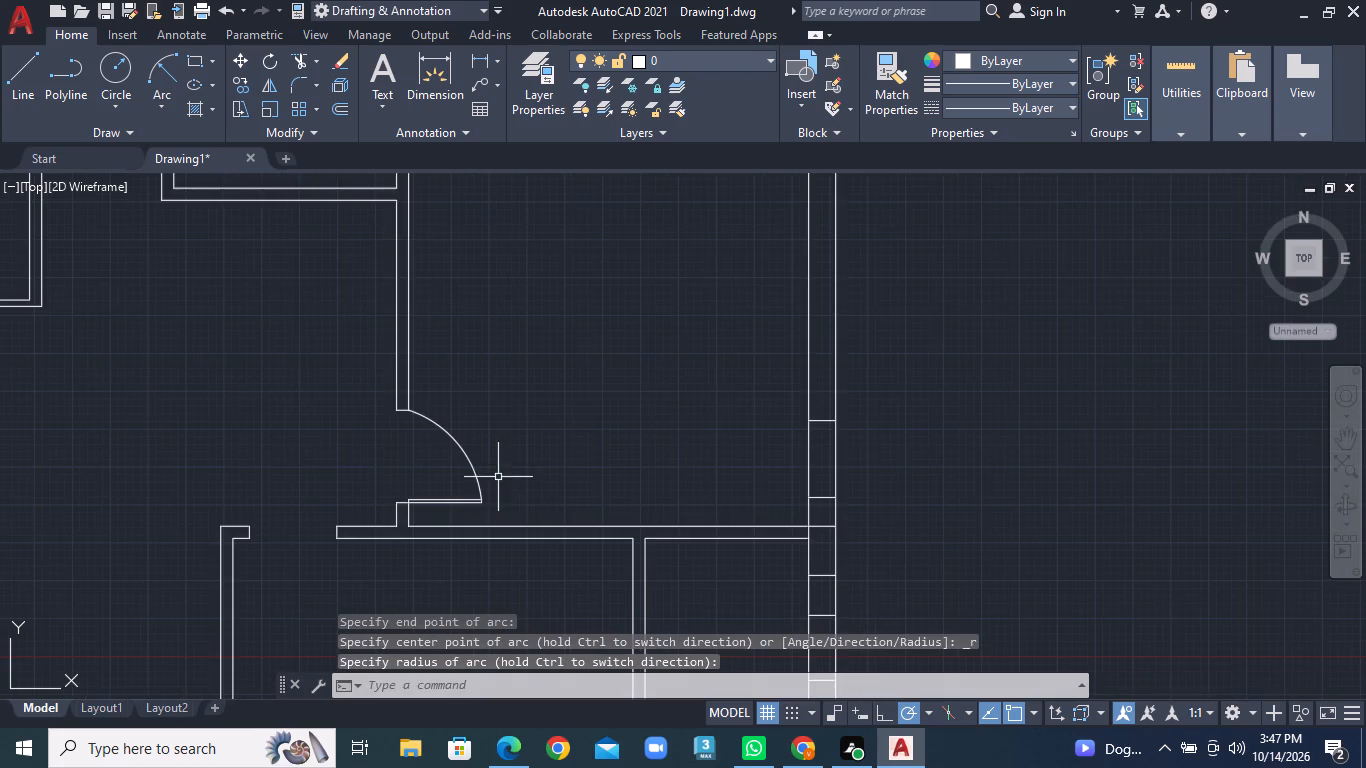
scroll(518, 508, down, 2)
middle_drag(543, 524, 568, 346)
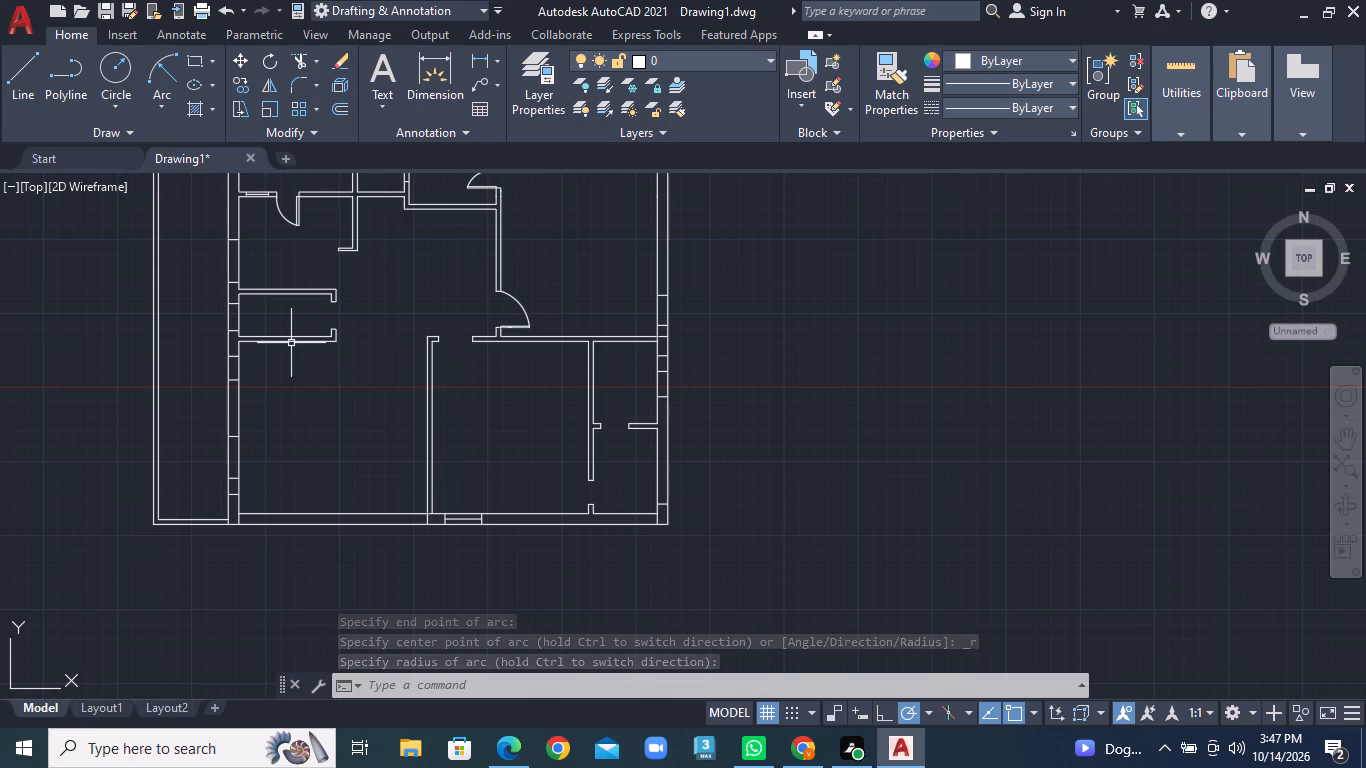
scroll(382, 326, up, 2)
scroll(222, 299, up, 2)
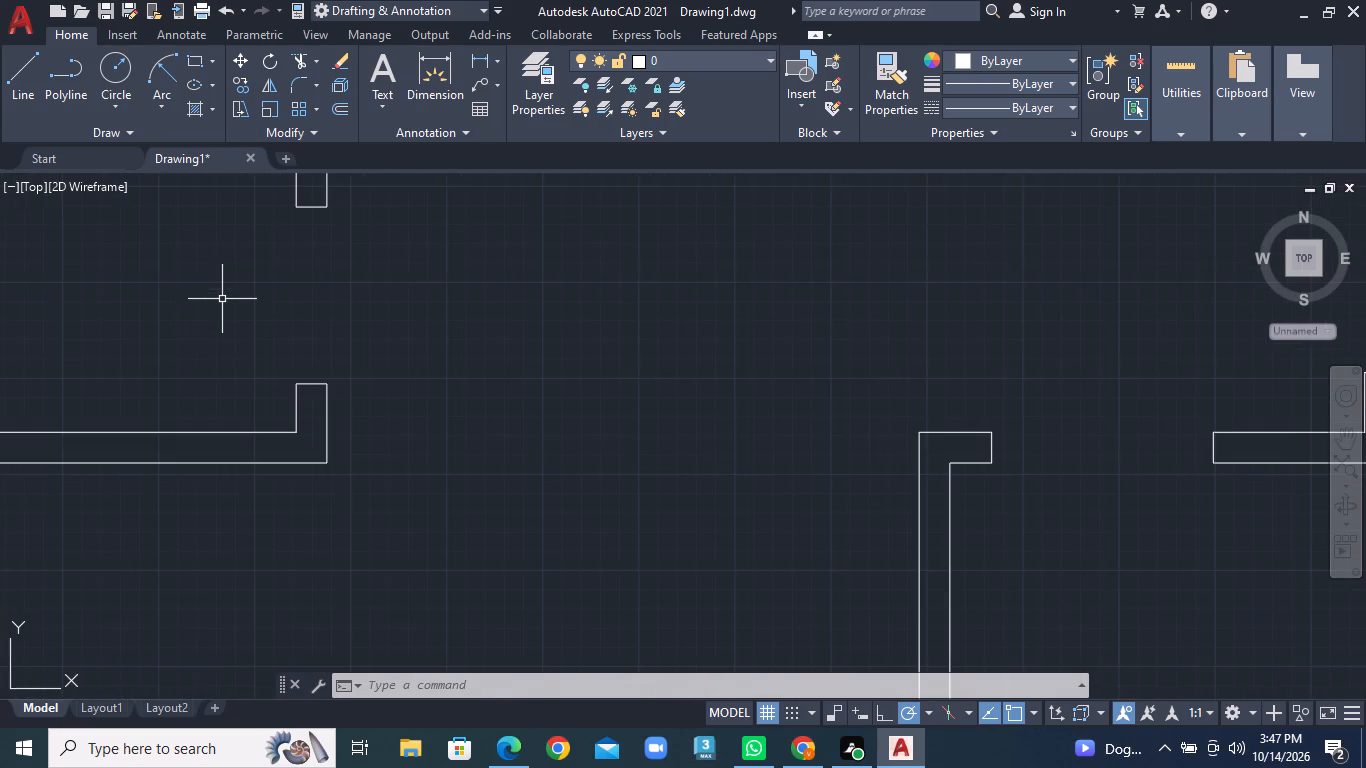
scroll(241, 301, down, 6)
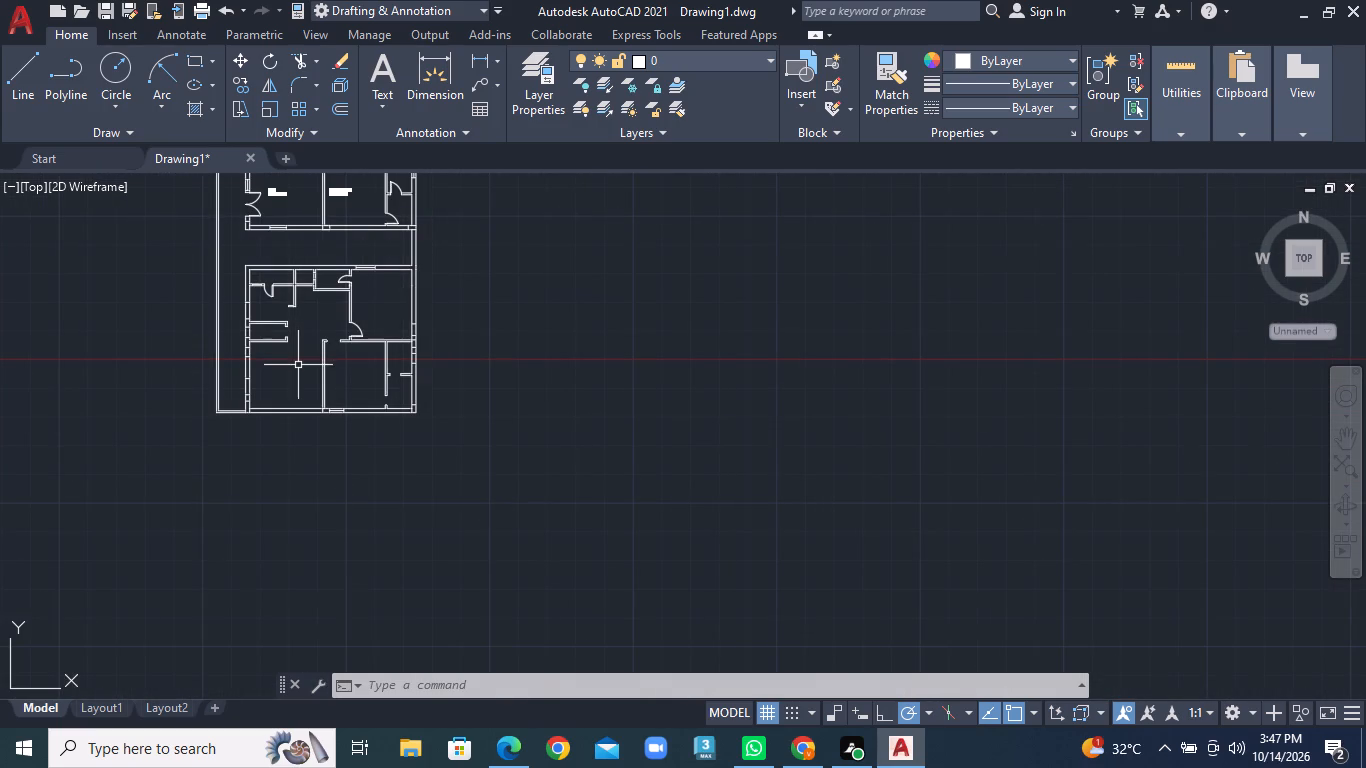
scroll(298, 365, up, 4)
click(20, 91)
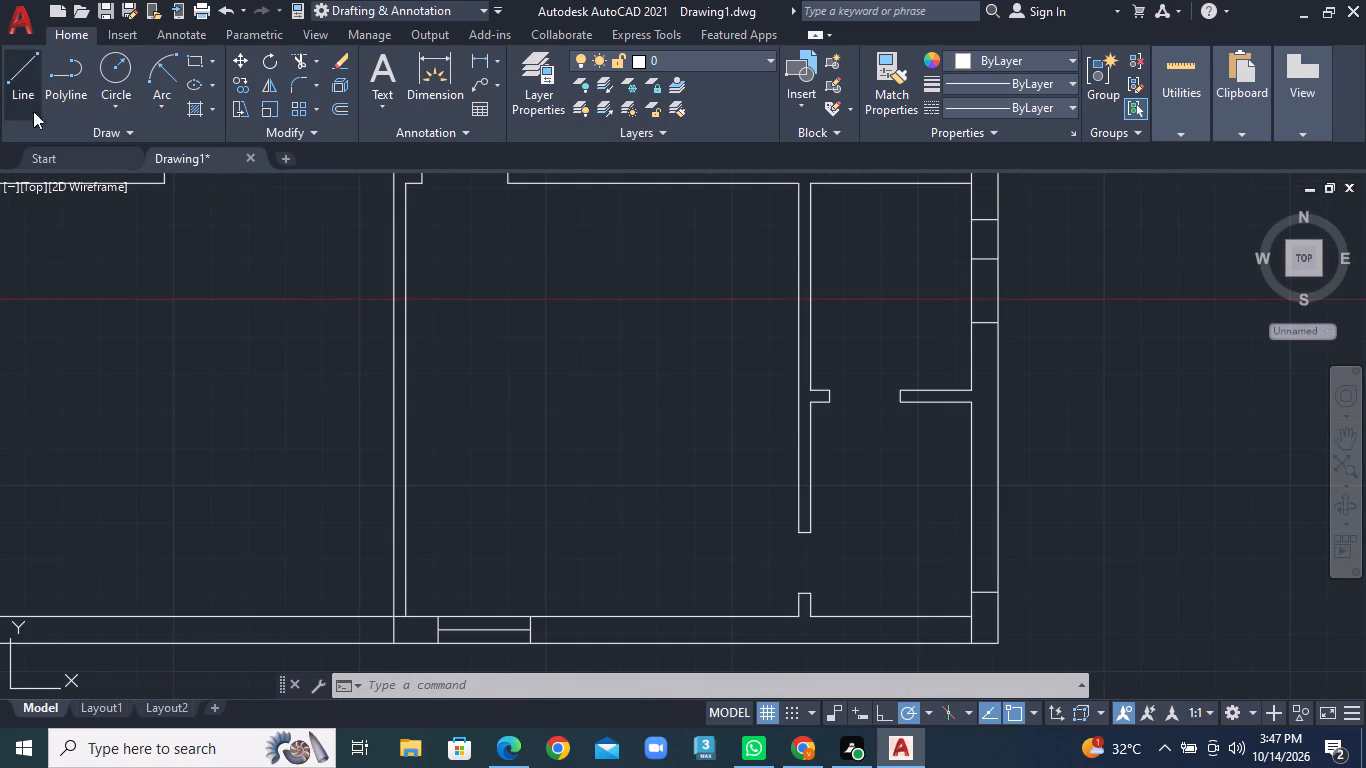
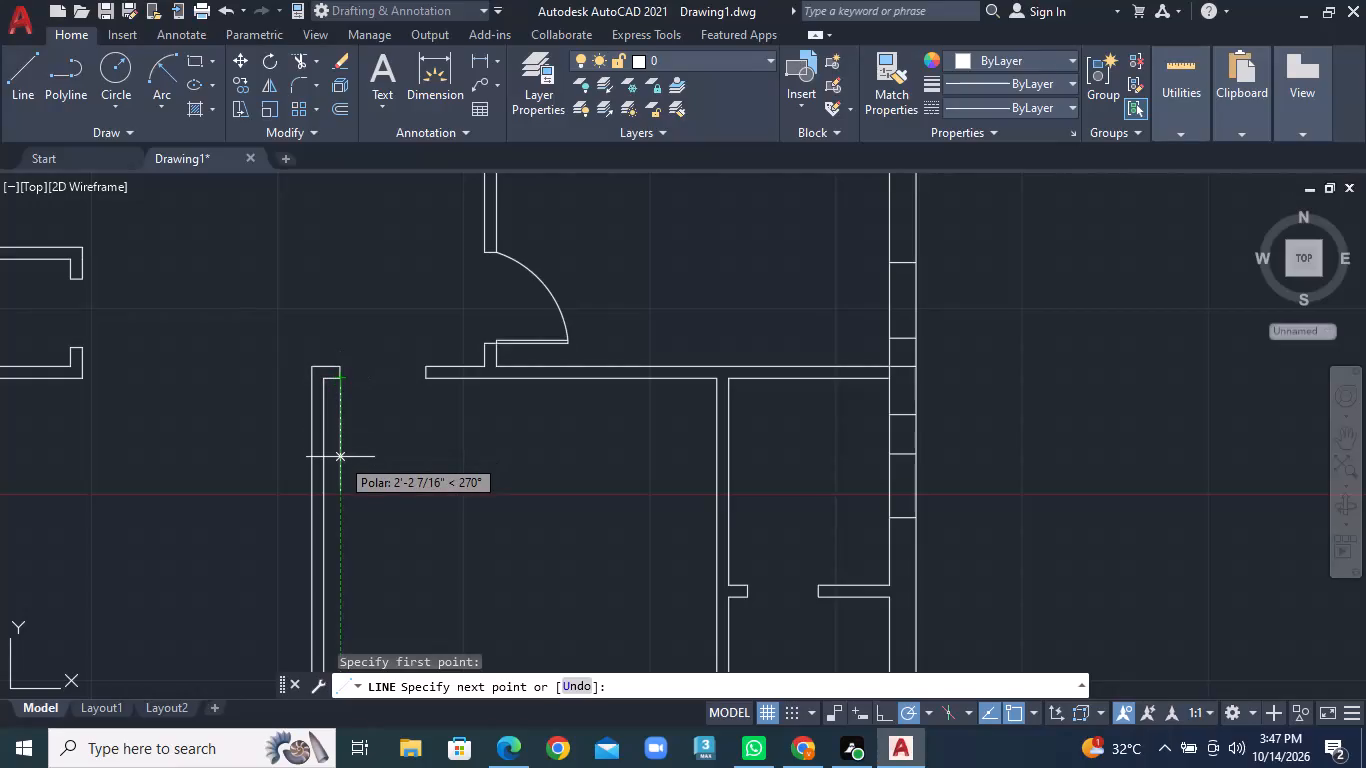
Complete the closed 2' by 1" door leaf extending south from the west jamb of the opening in the southeast room's north wall.
key(2)
key(apostrophe)
key(Return)
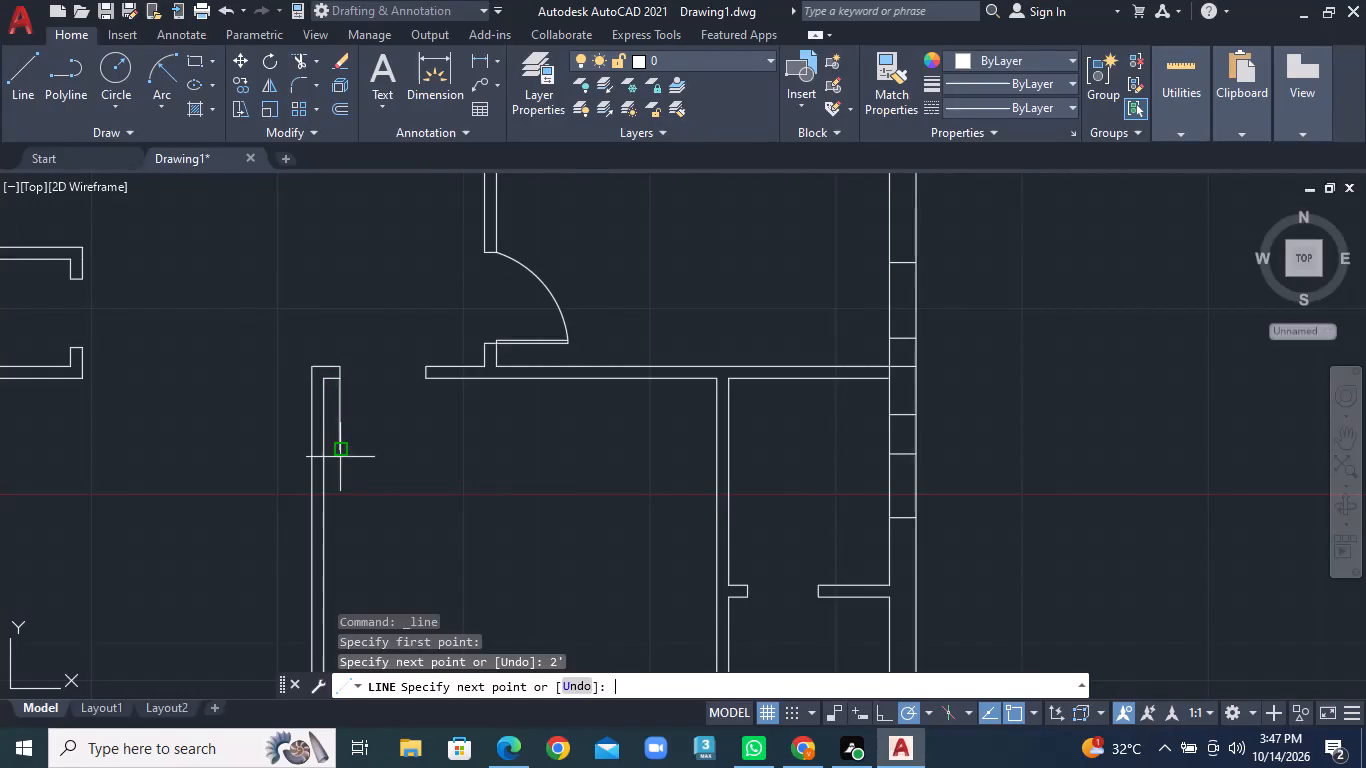
text(1")
key(Return)
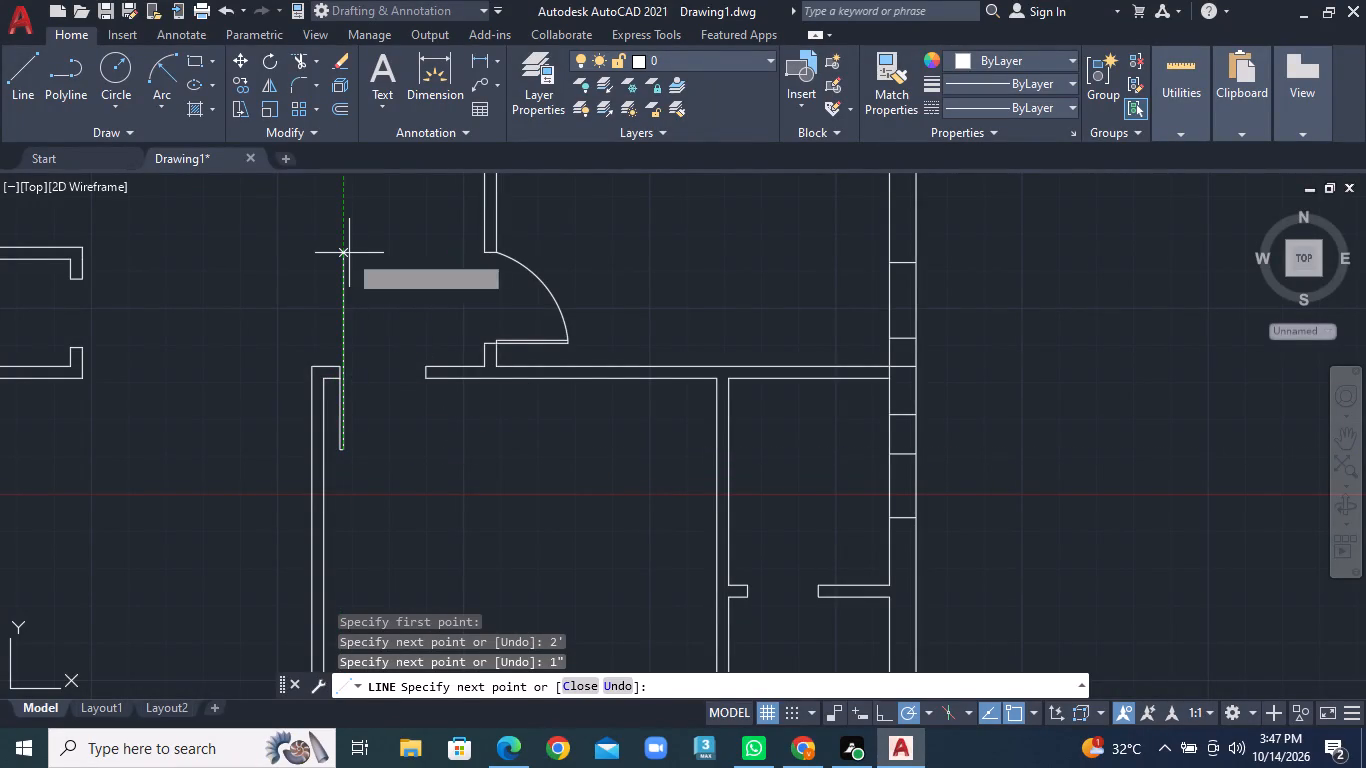
text(2')
key(Return)
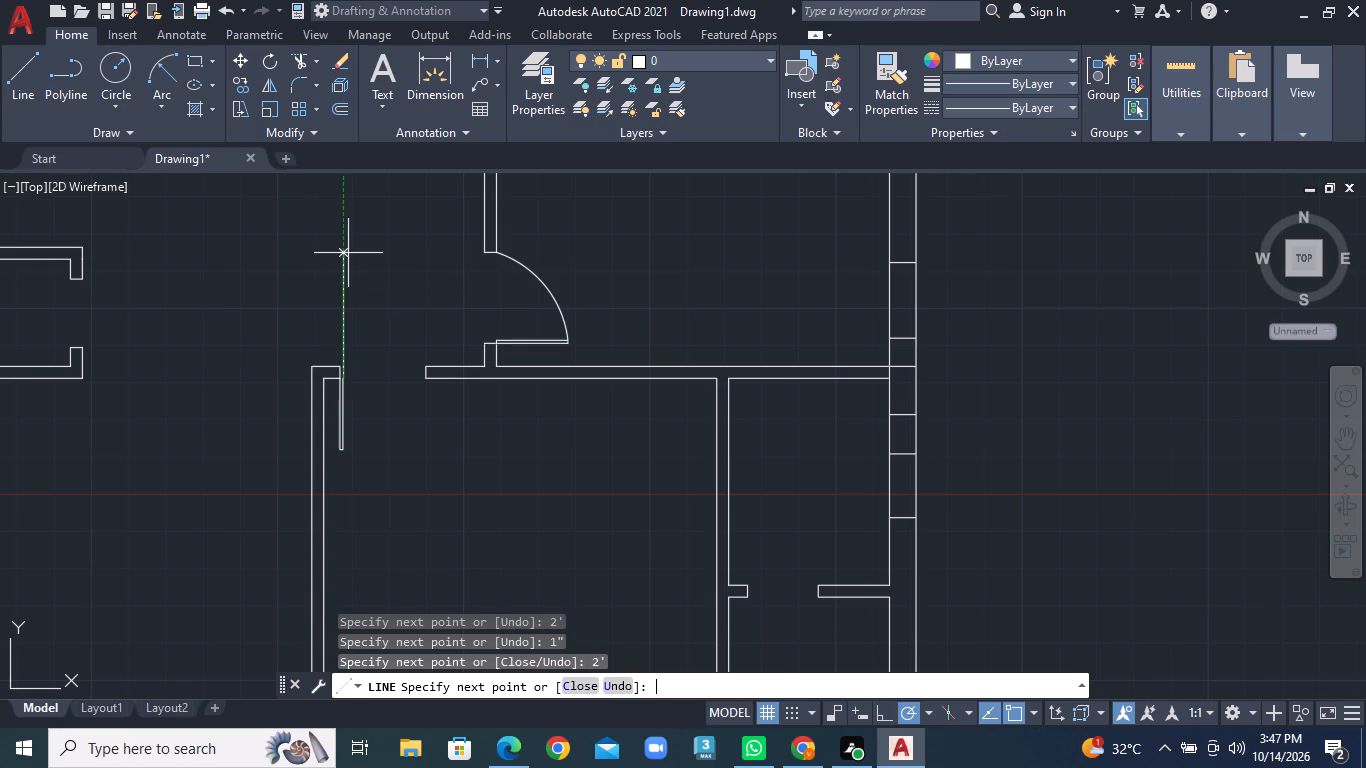
scroll(345, 292, up, 2)
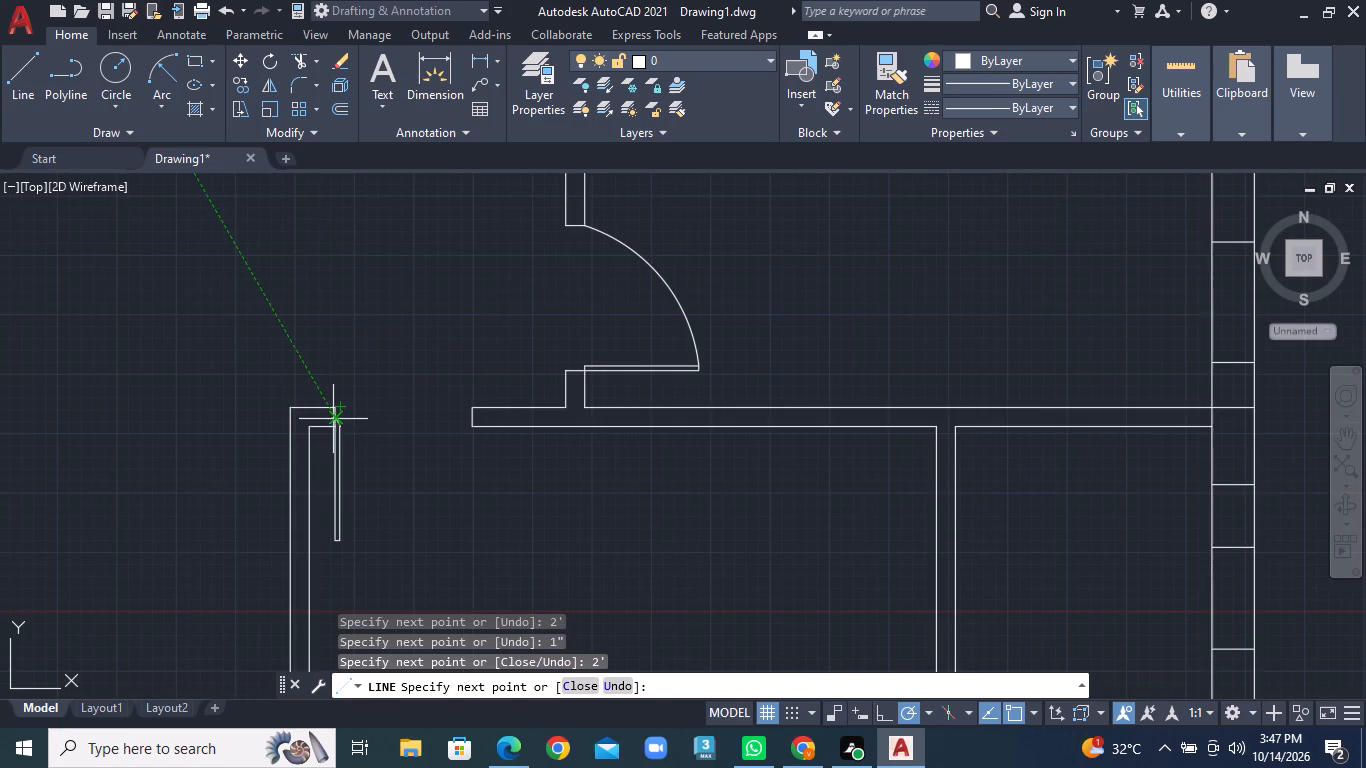
click(329, 428)
right_click(329, 428)
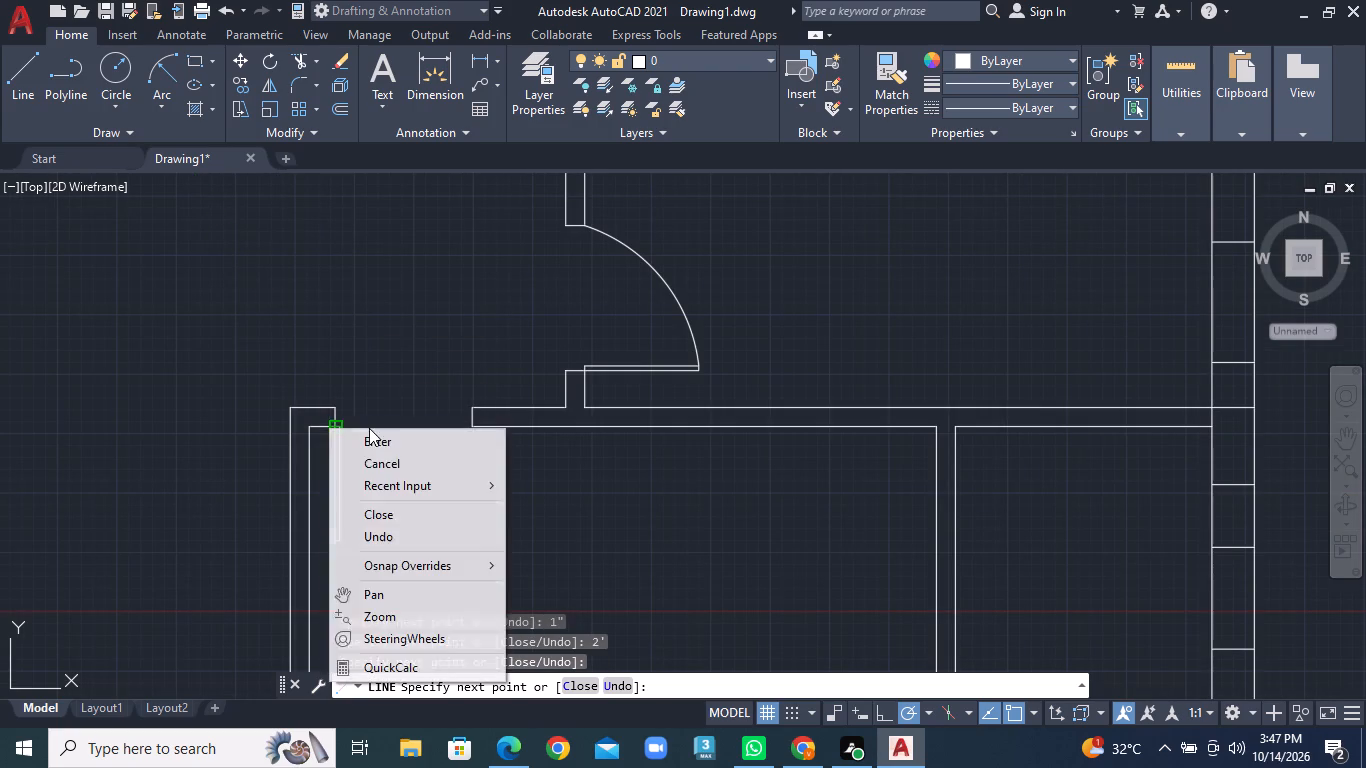
click(371, 434)
Draw the door swing as a Start, End, Radius arc from the south-extending leaf's free end to the opposite jamb's south corner.
click(166, 104)
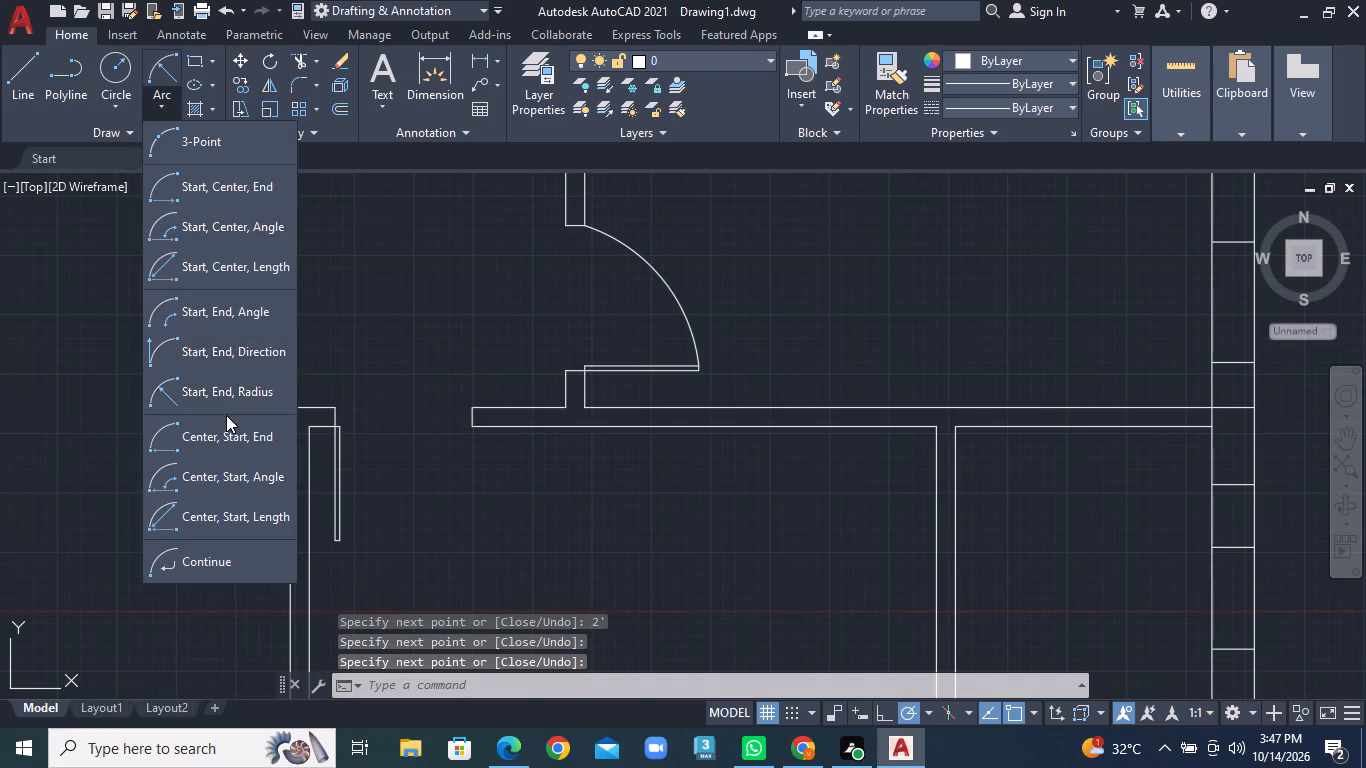
click(224, 393)
click(345, 543)
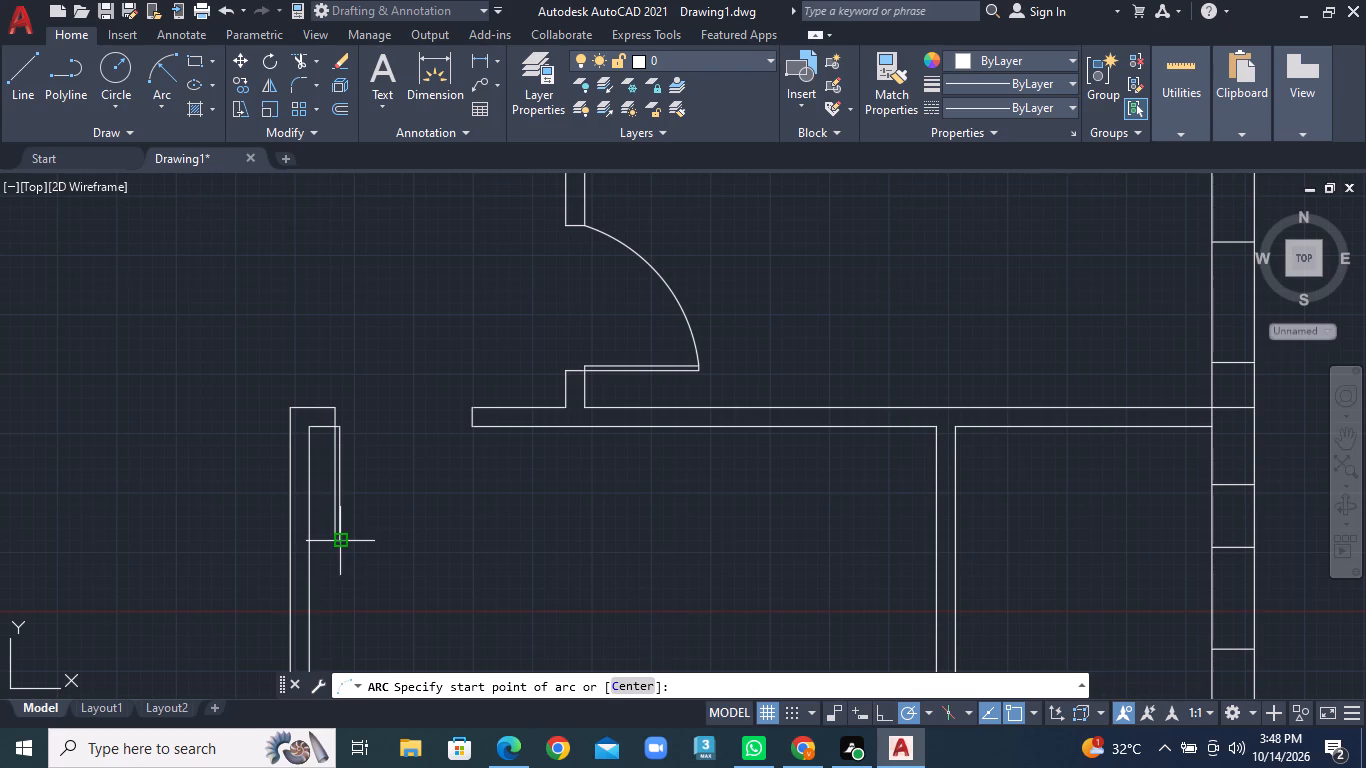
click(466, 426)
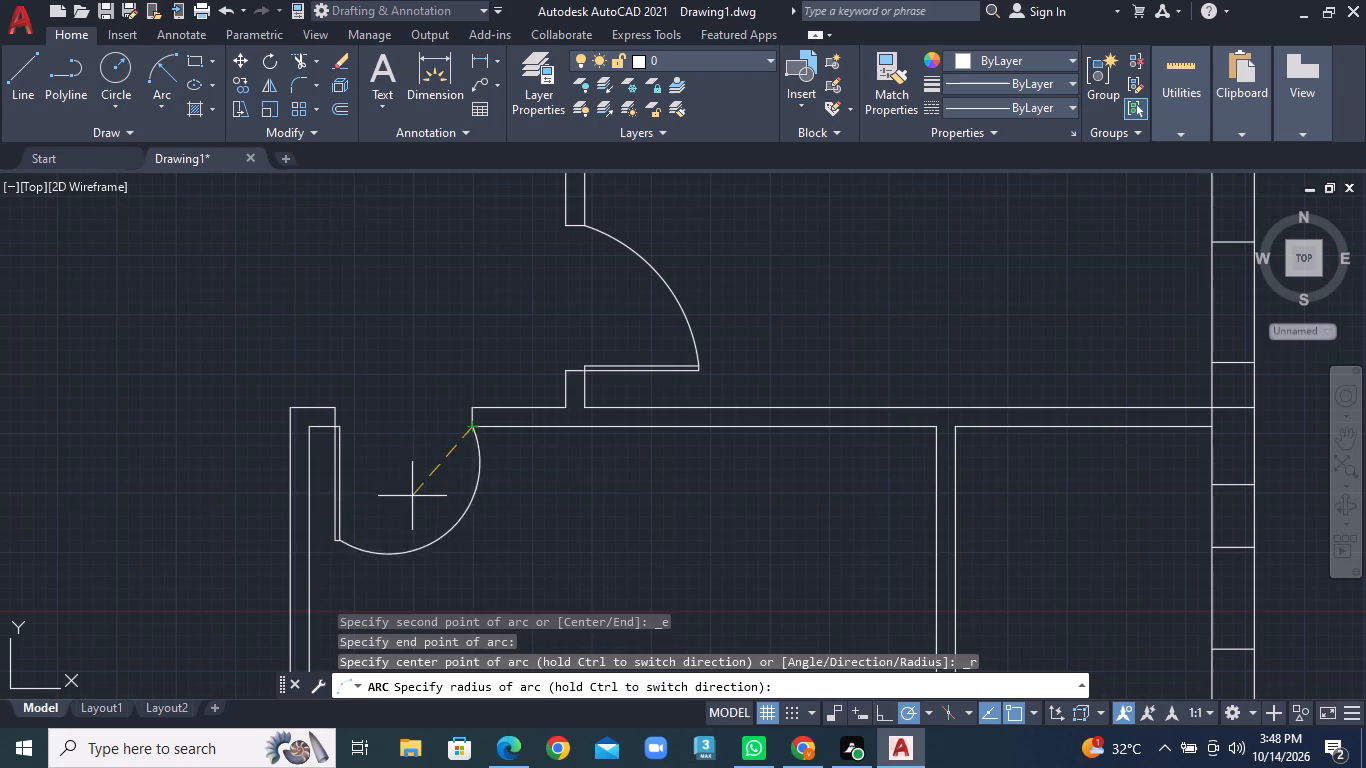
click(381, 507)
Draw a closed 2' by 1" door leaf extending north from the west jamb of the opening between the two small southeast rooms.
scroll(473, 467, down, 2)
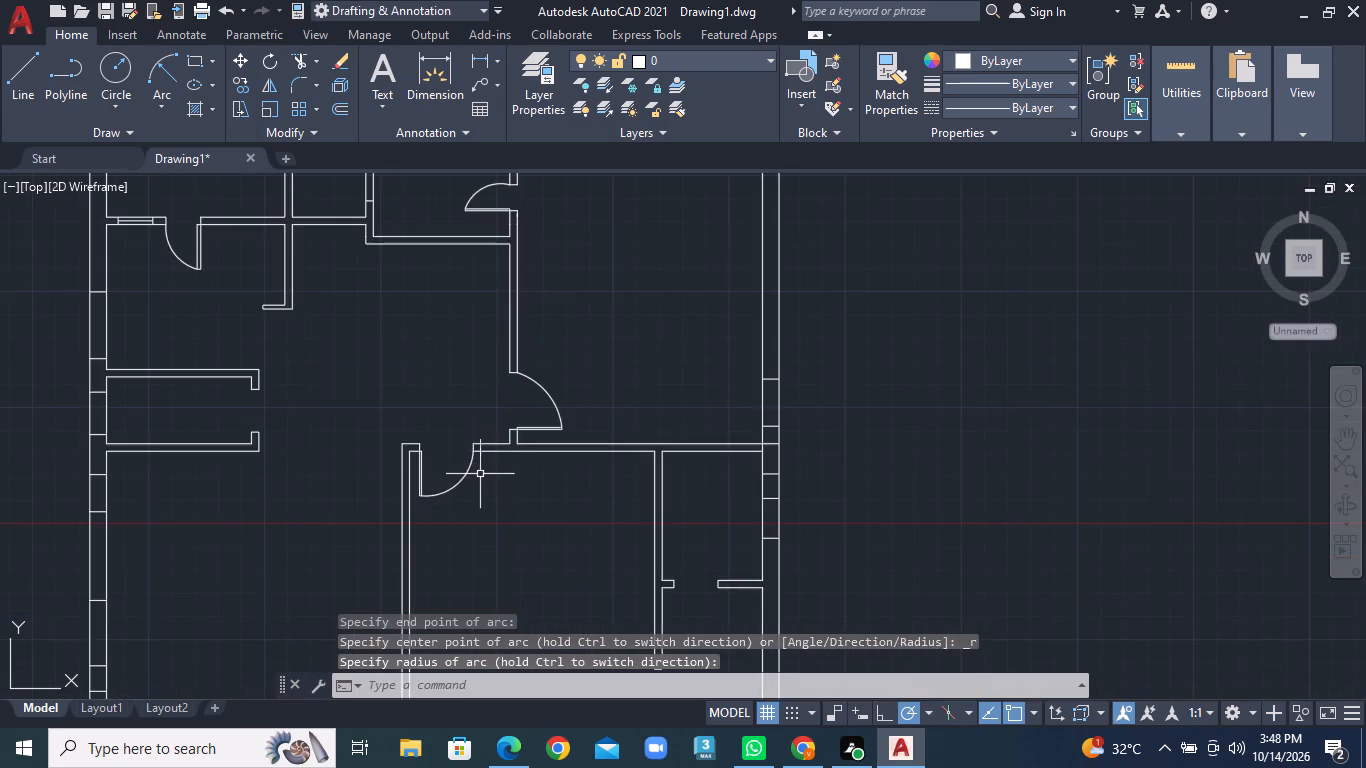
scroll(483, 475, down, 1)
middle_drag(494, 506, 400, 371)
middle_drag(387, 349, 368, 317)
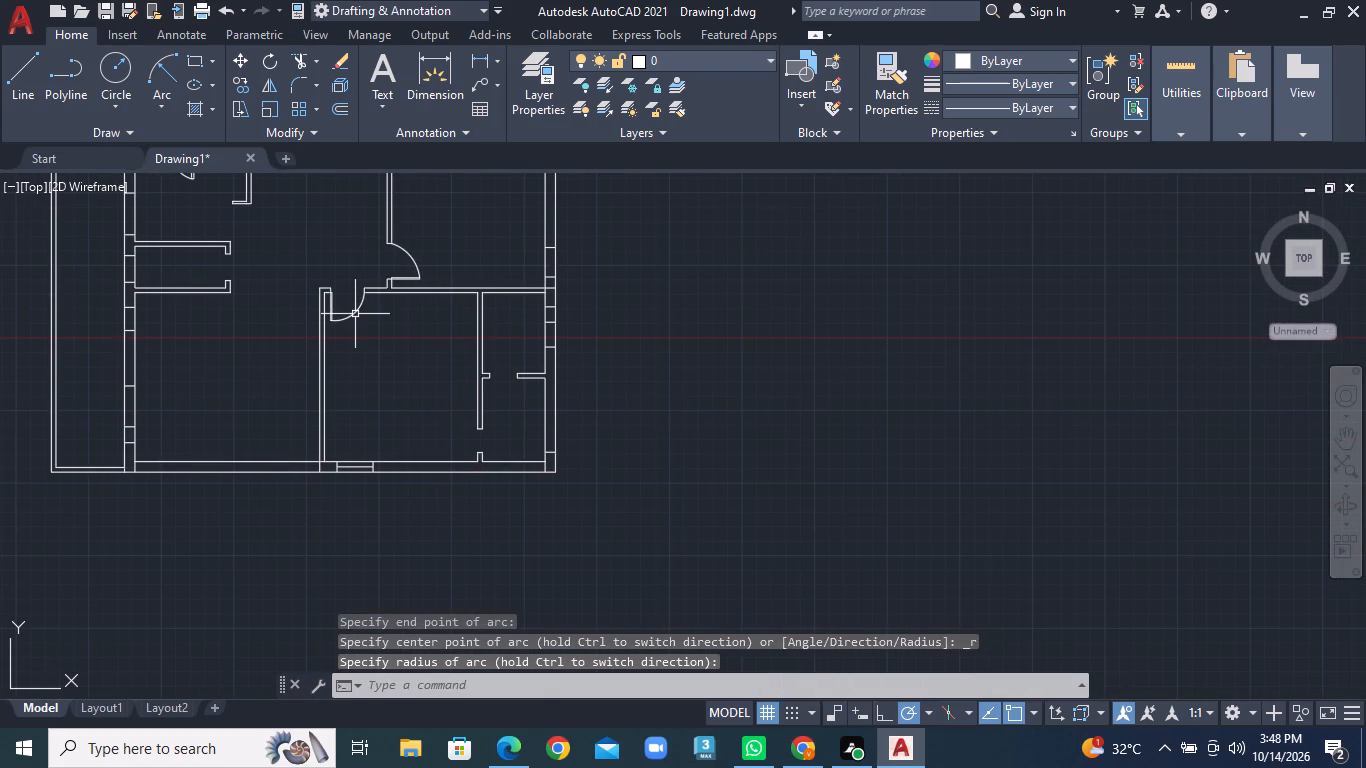
click(21, 88)
scroll(586, 401, up, 2)
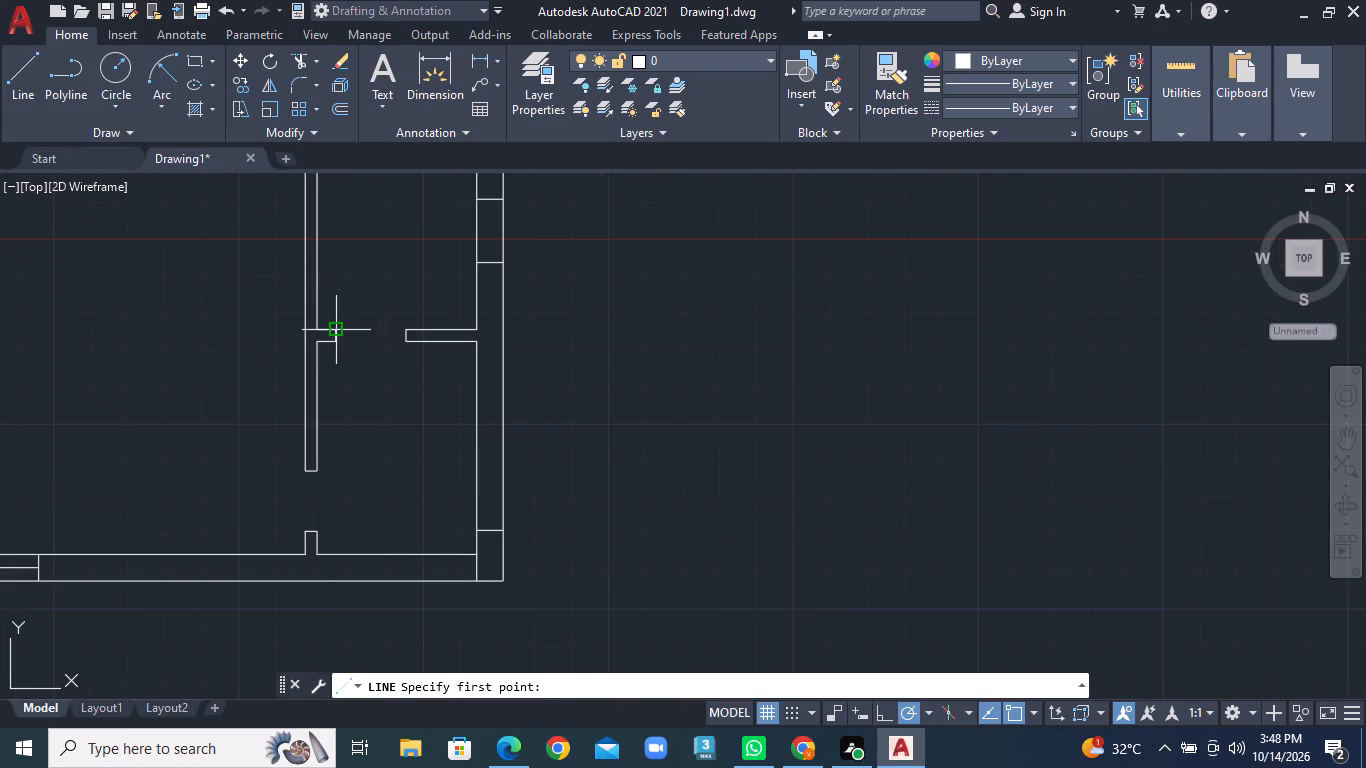
click(337, 330)
key(1)
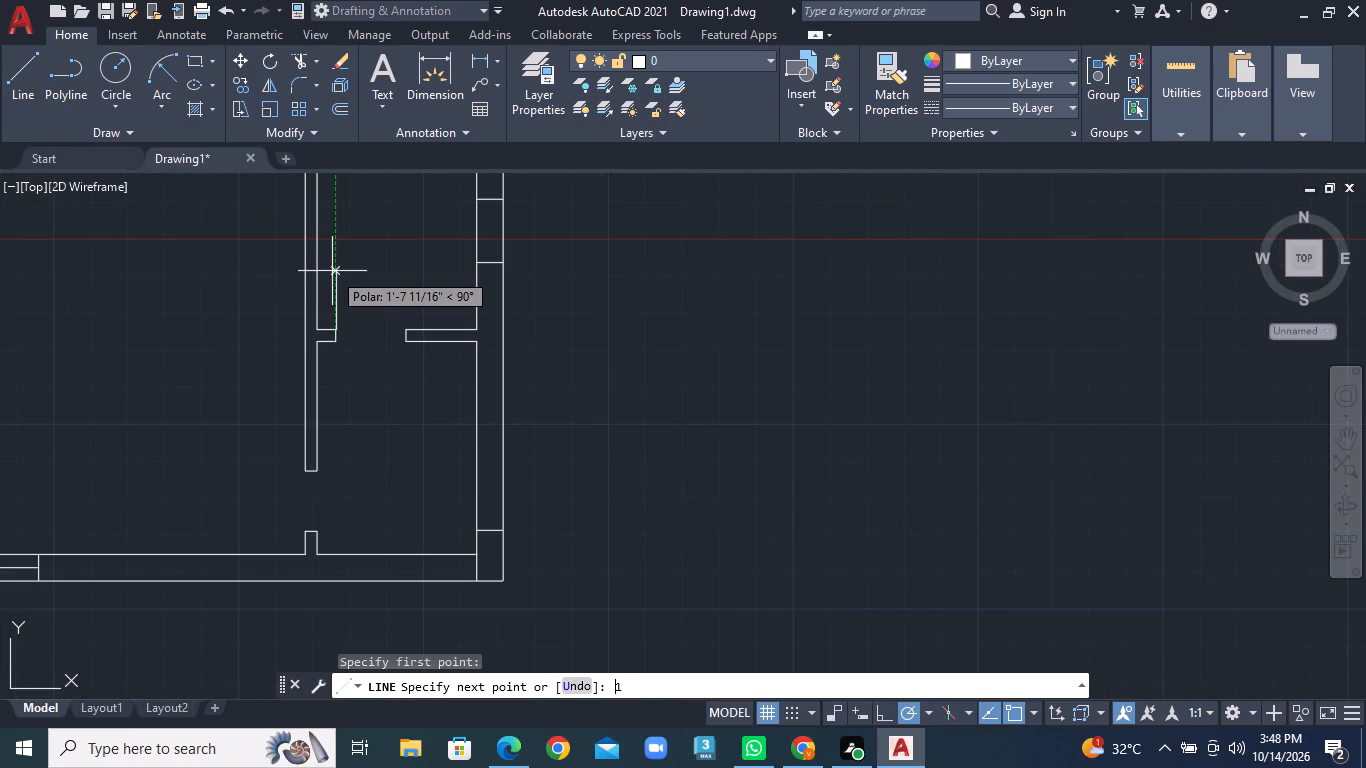
key(BackSpace)
text(2')
key(Return)
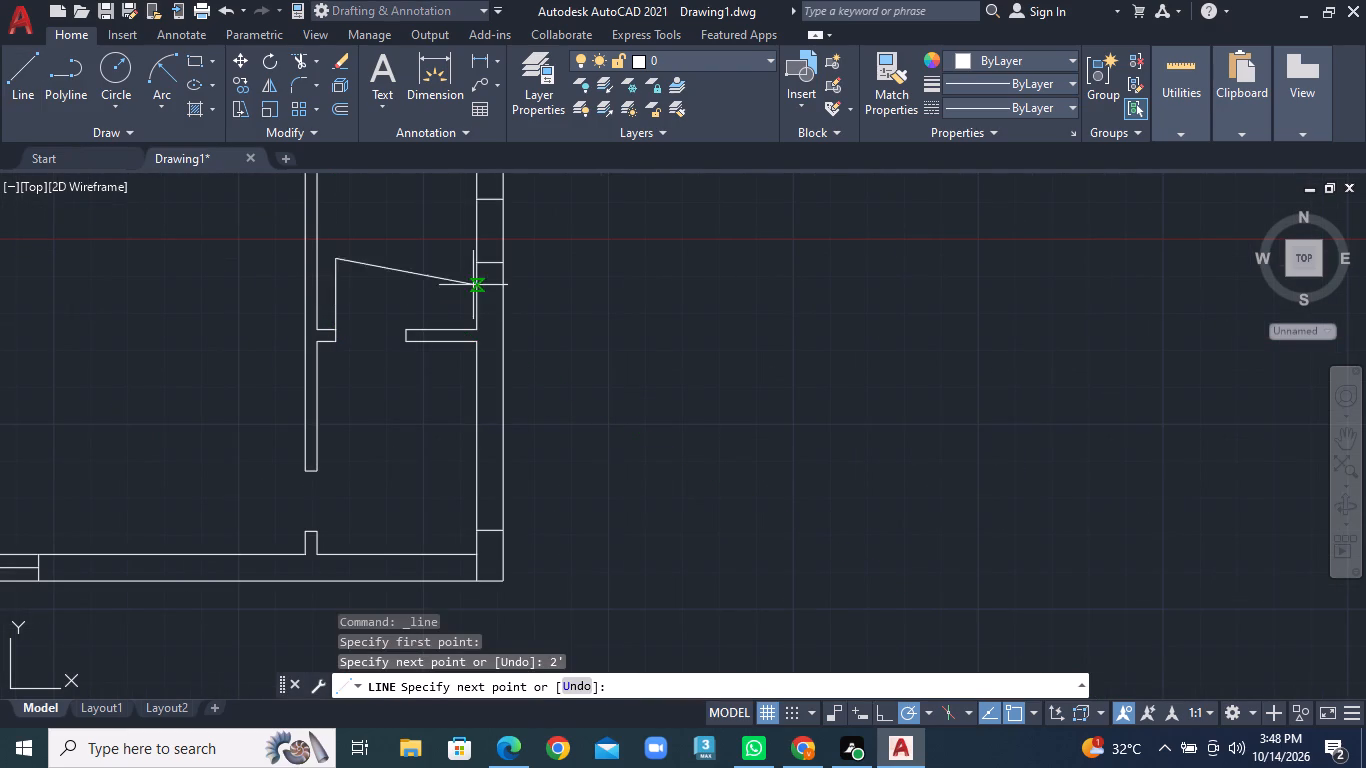
text(1")
key(Return)
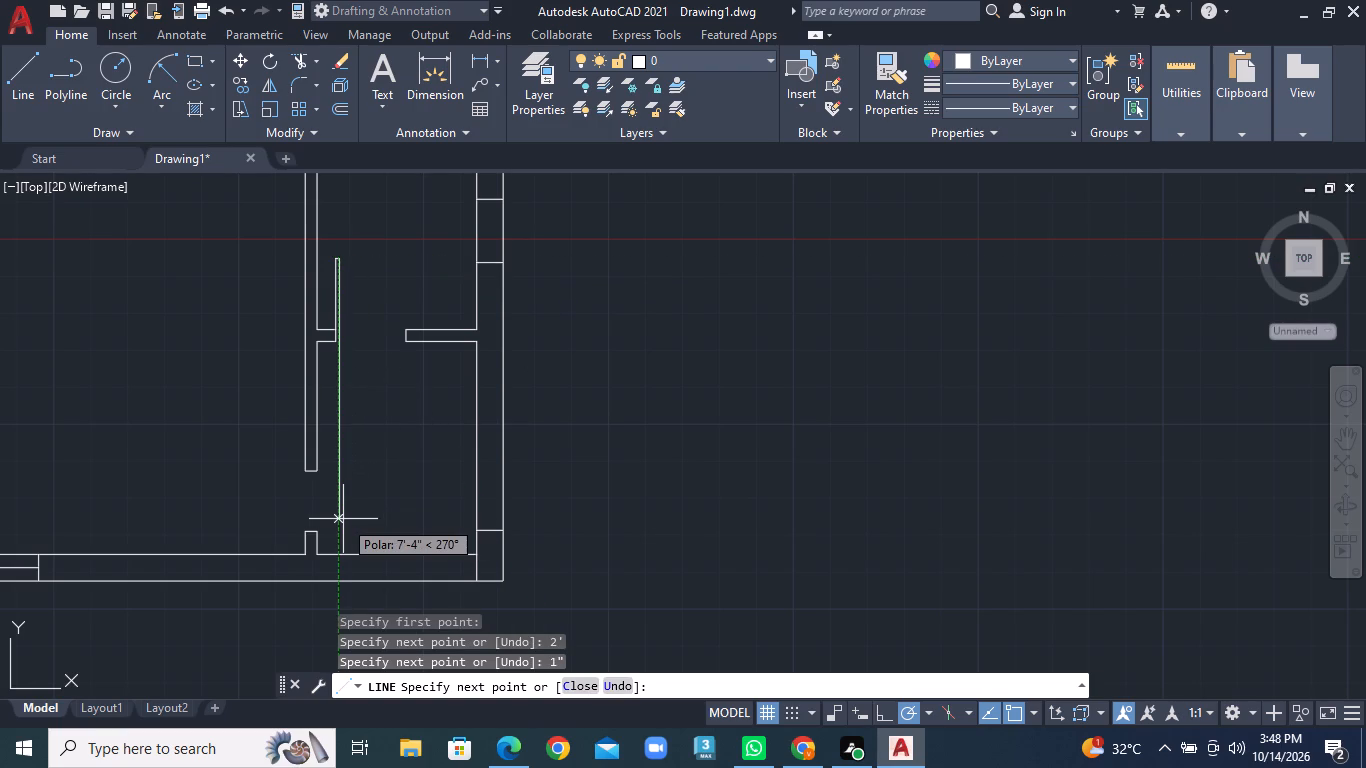
text(2')
key(Return)
scroll(349, 334, up, 1)
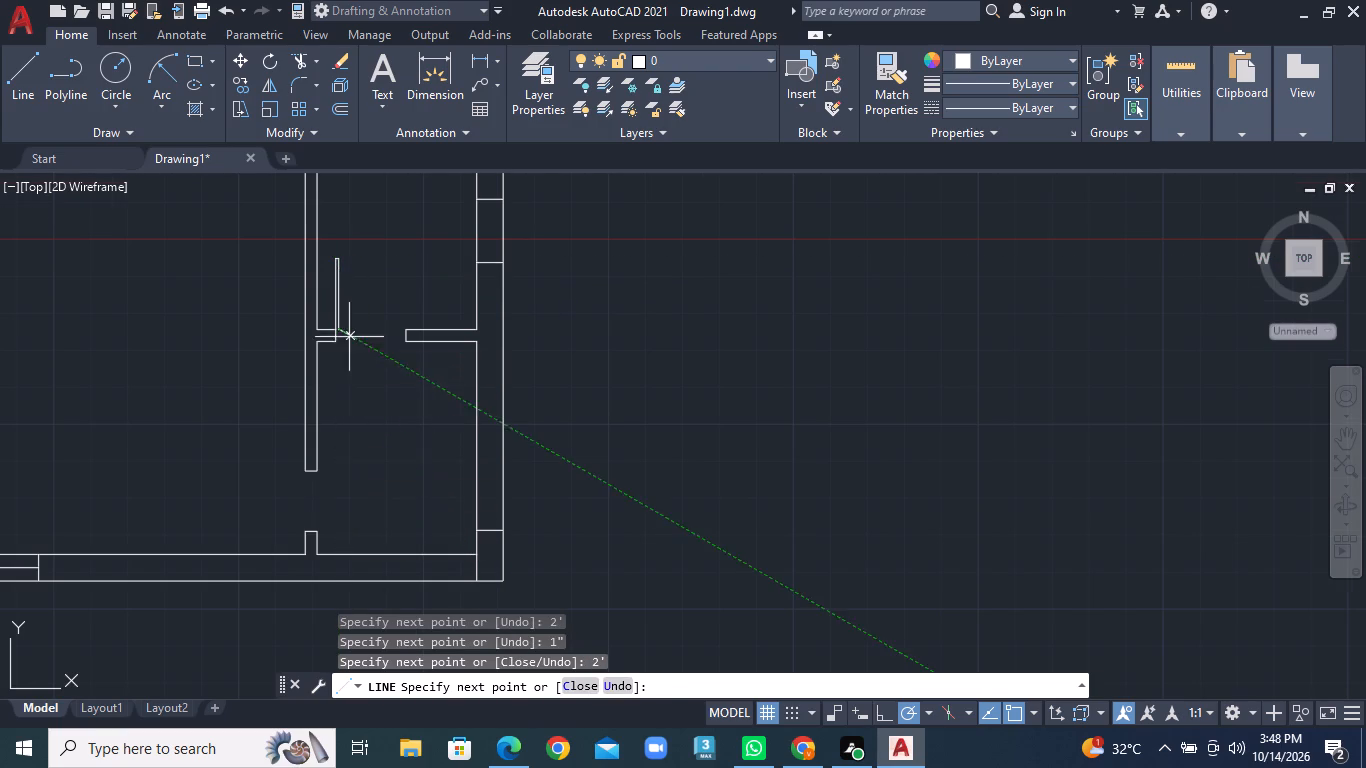
scroll(350, 332, up, 1)
click(306, 317)
right_click(306, 317)
click(348, 340)
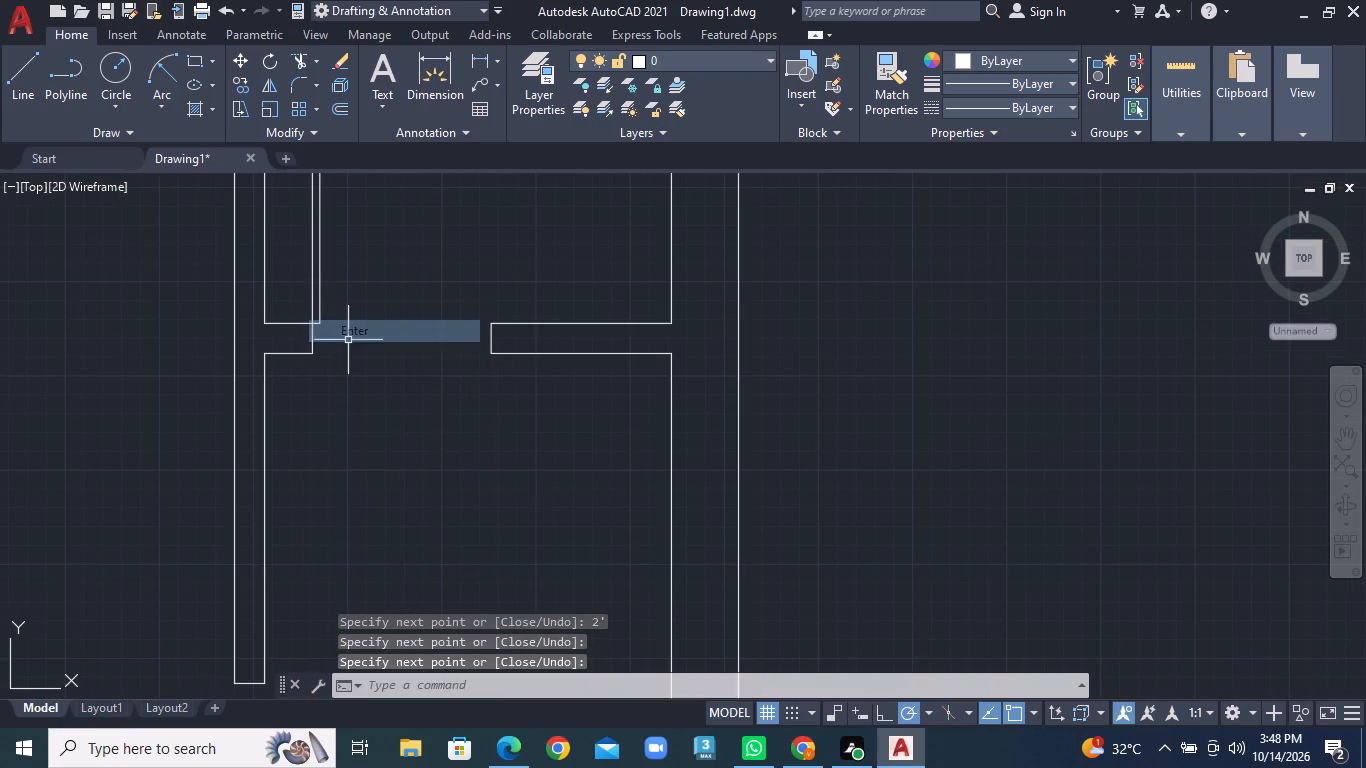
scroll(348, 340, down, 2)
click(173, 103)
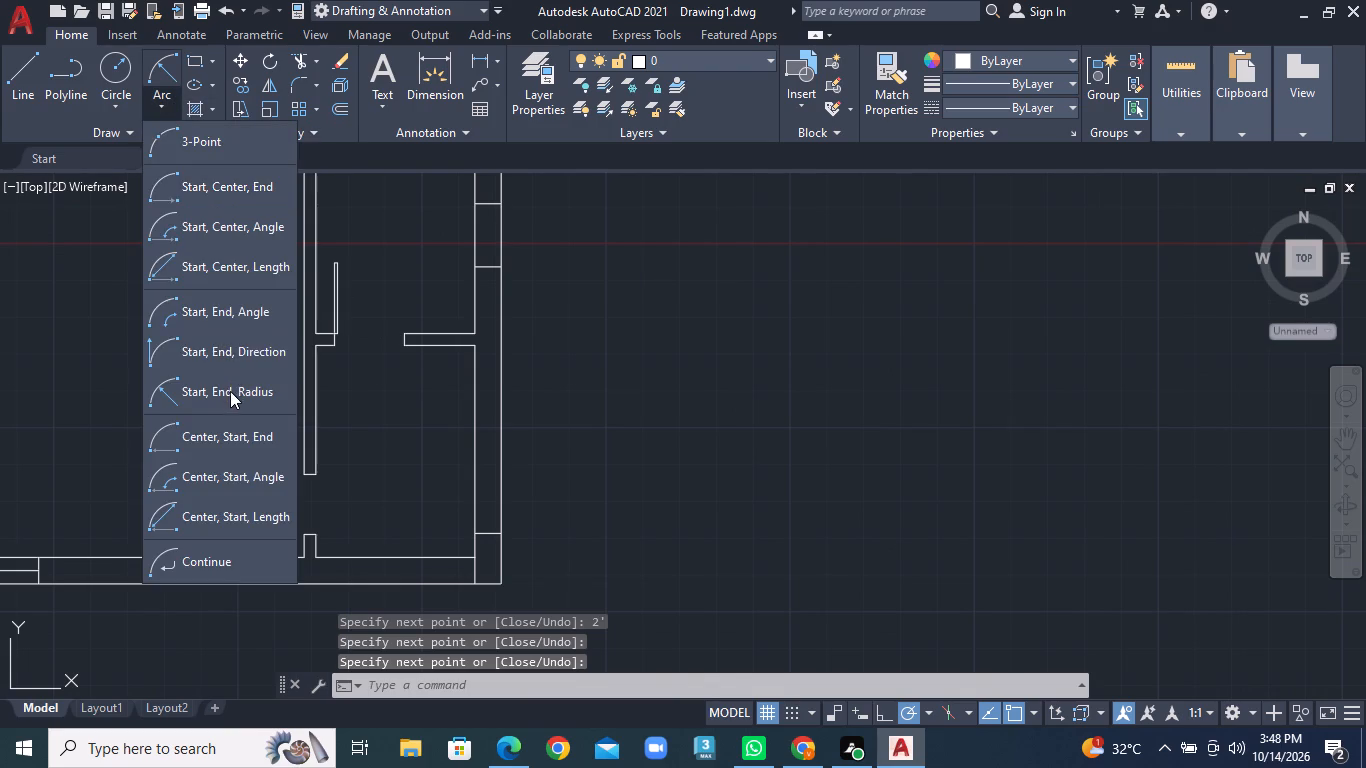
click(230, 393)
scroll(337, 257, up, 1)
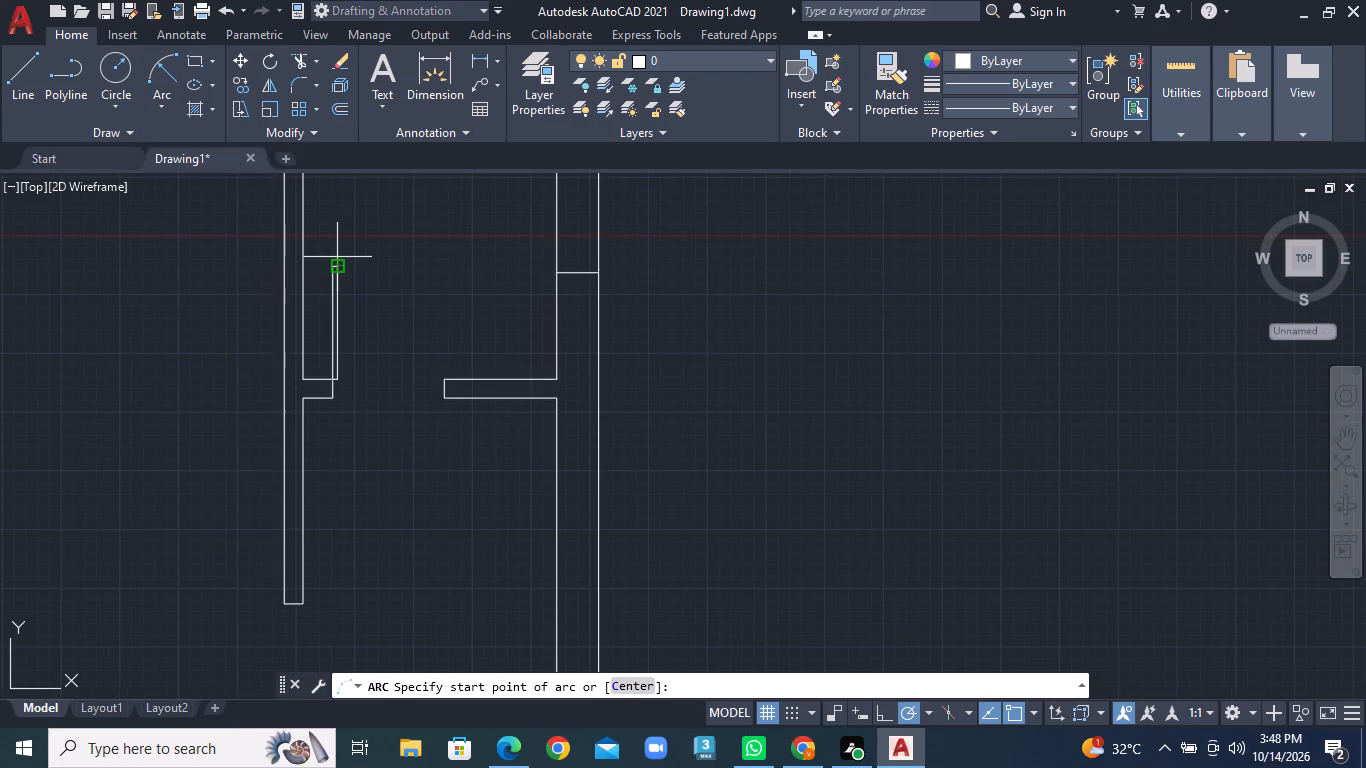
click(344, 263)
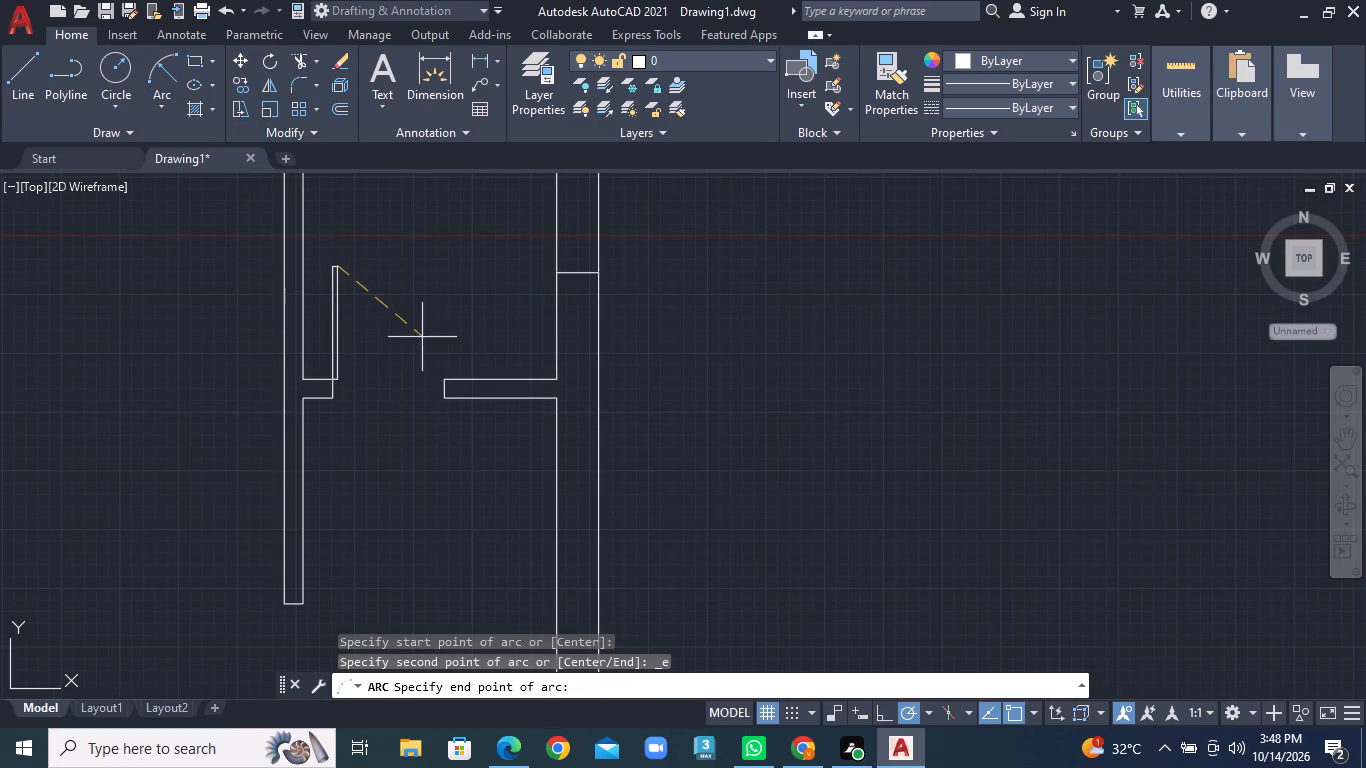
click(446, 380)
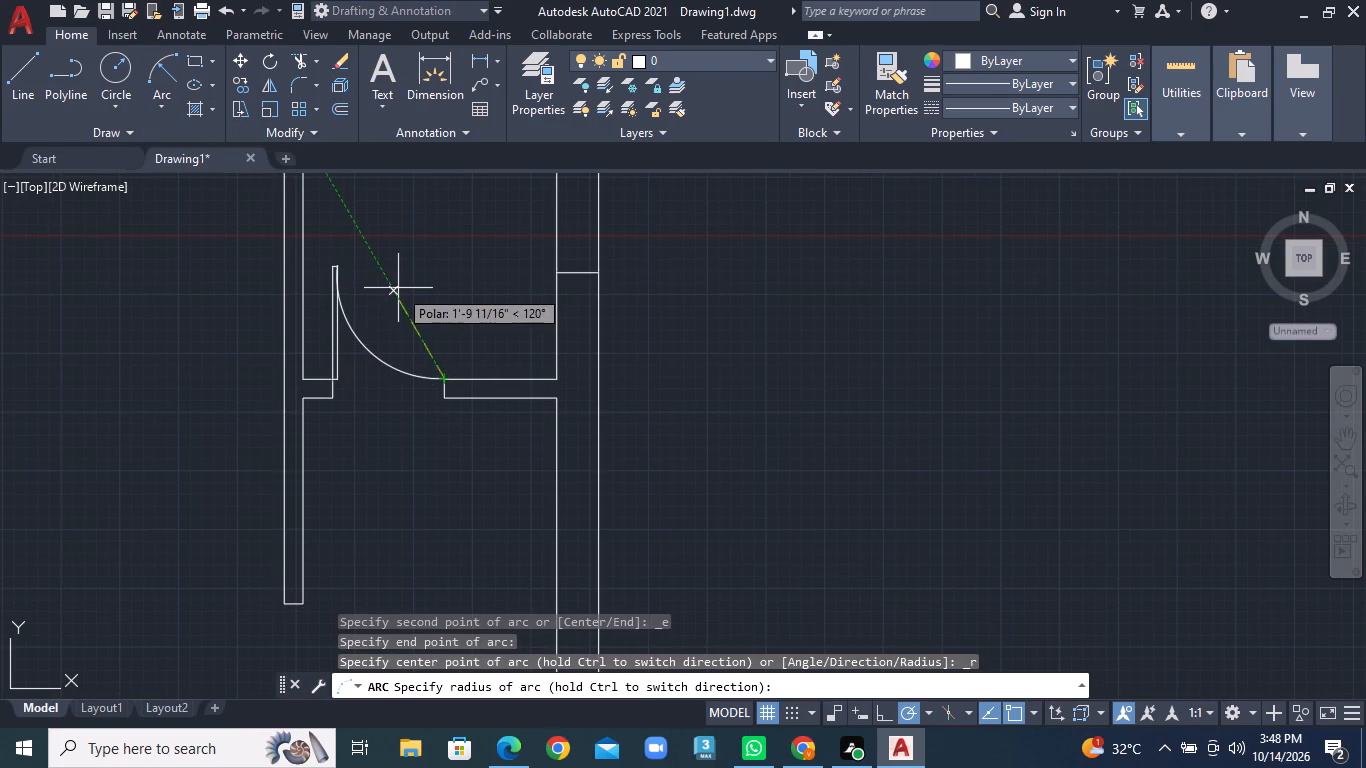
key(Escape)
Draw the door swing as a Start, End, Radius arc from the east jamb's north corner to the north-extending leaf's free end.
click(175, 110)
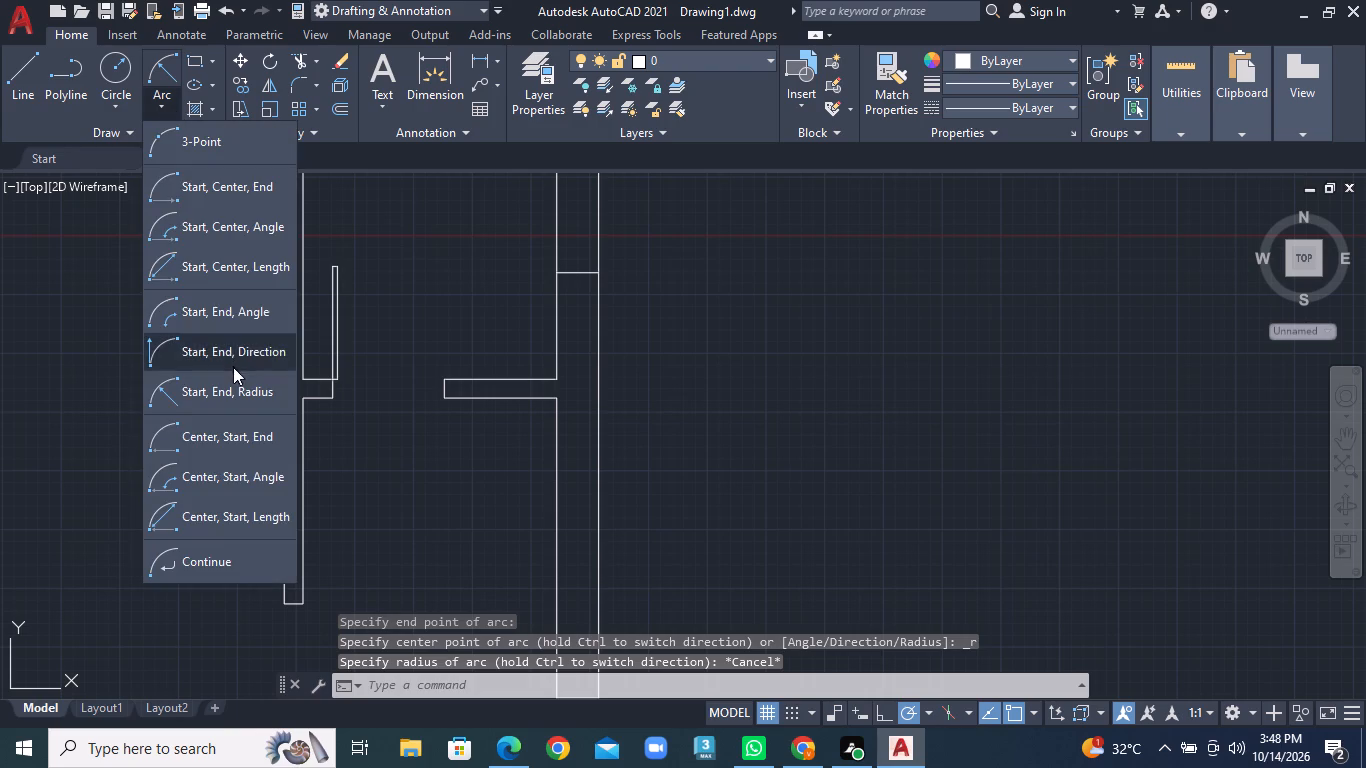
click(237, 390)
click(450, 382)
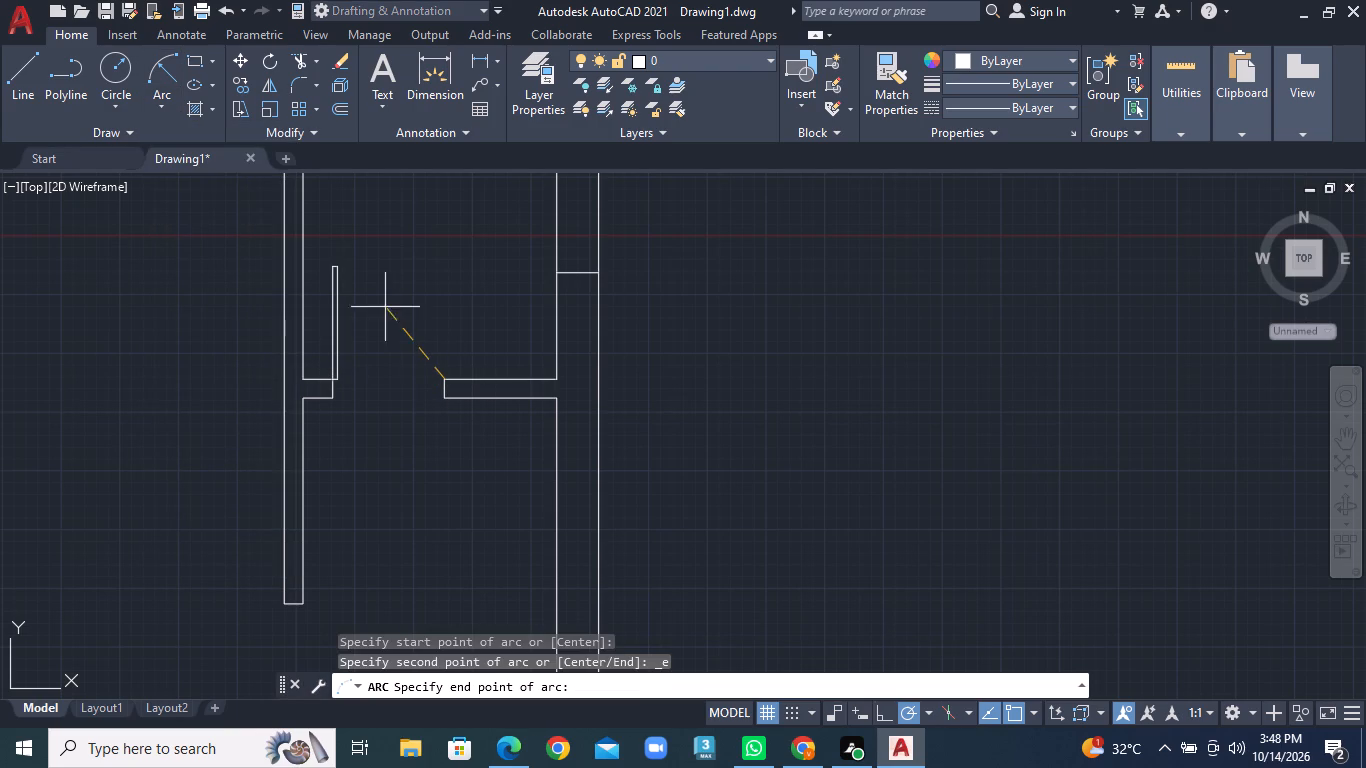
click(343, 268)
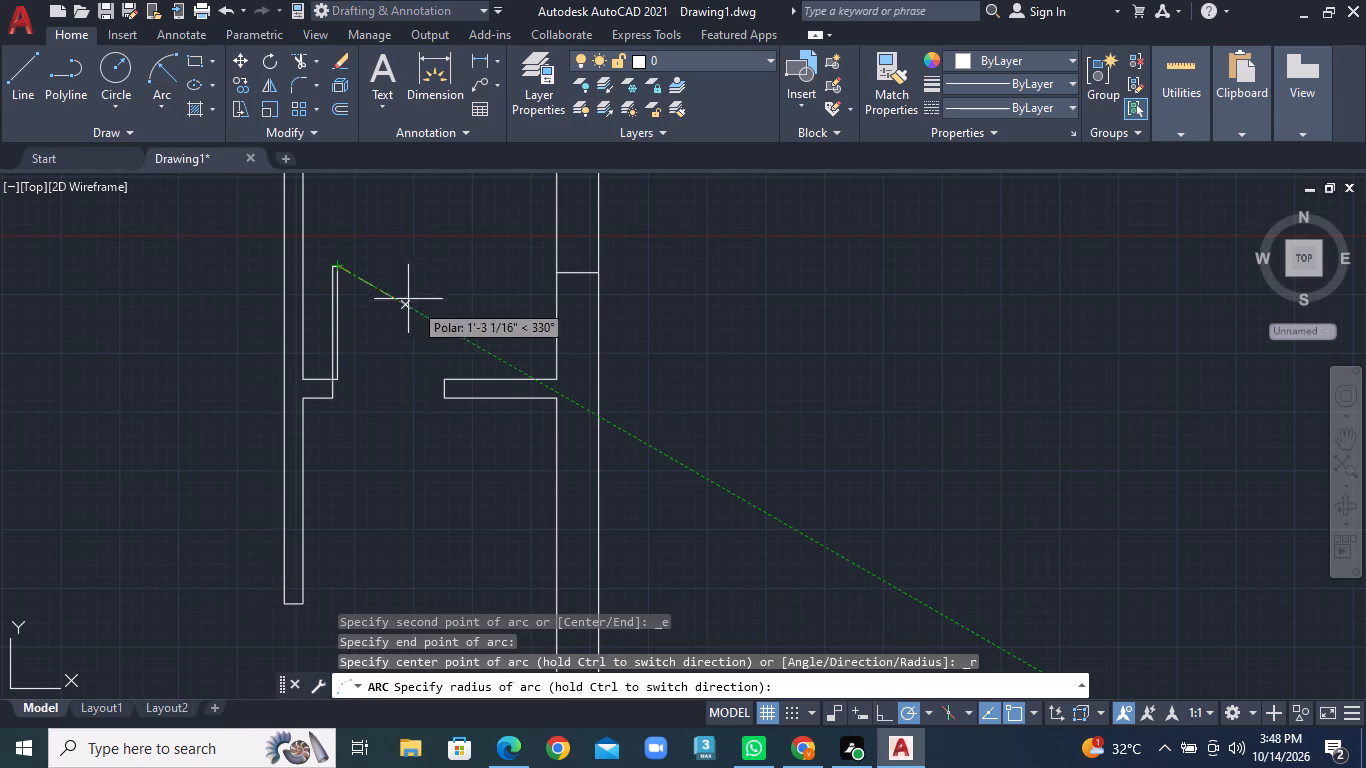
click(466, 349)
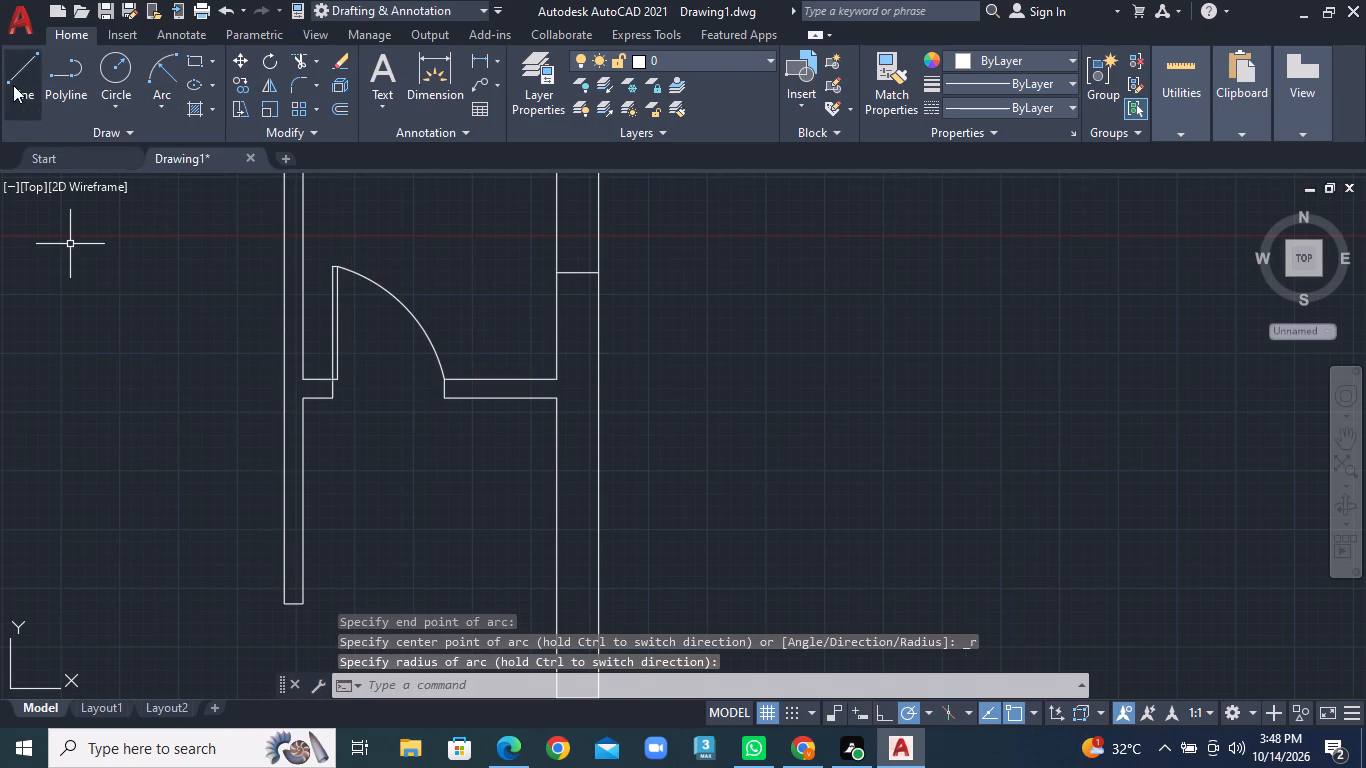
Draw a closed 2' by 1" door leaf extending east from the lower jamb of the west-wall opening in the southeast corner room.
click(15, 90)
middle_drag(334, 419, 309, 259)
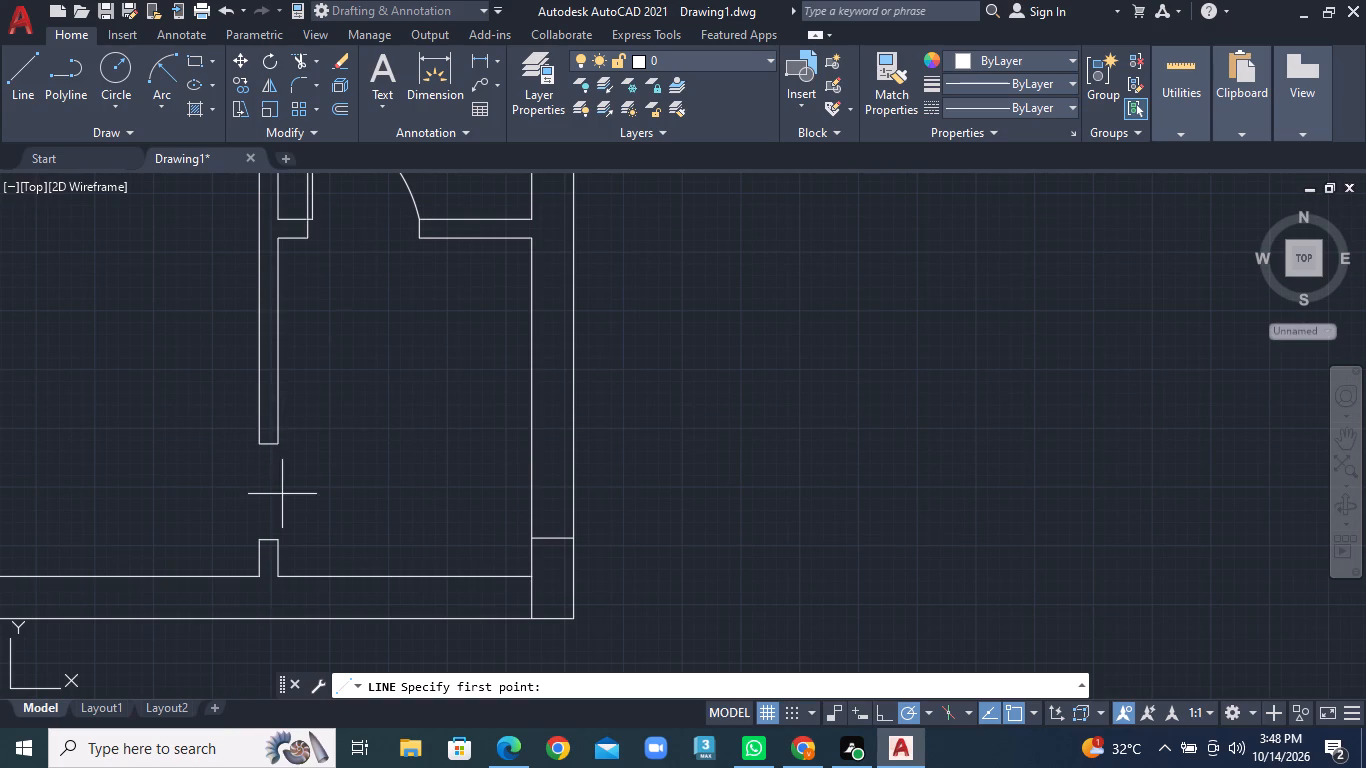
click(281, 542)
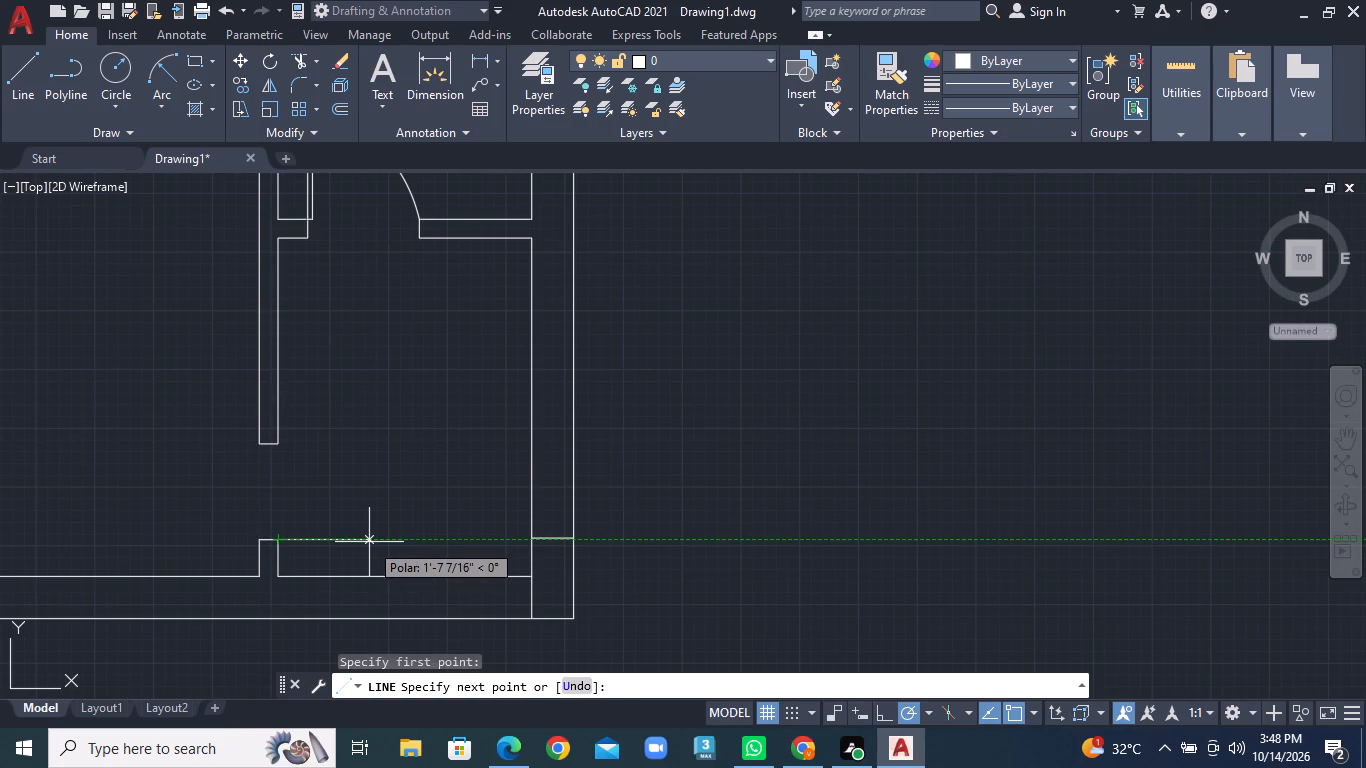
text(2')
key(Return)
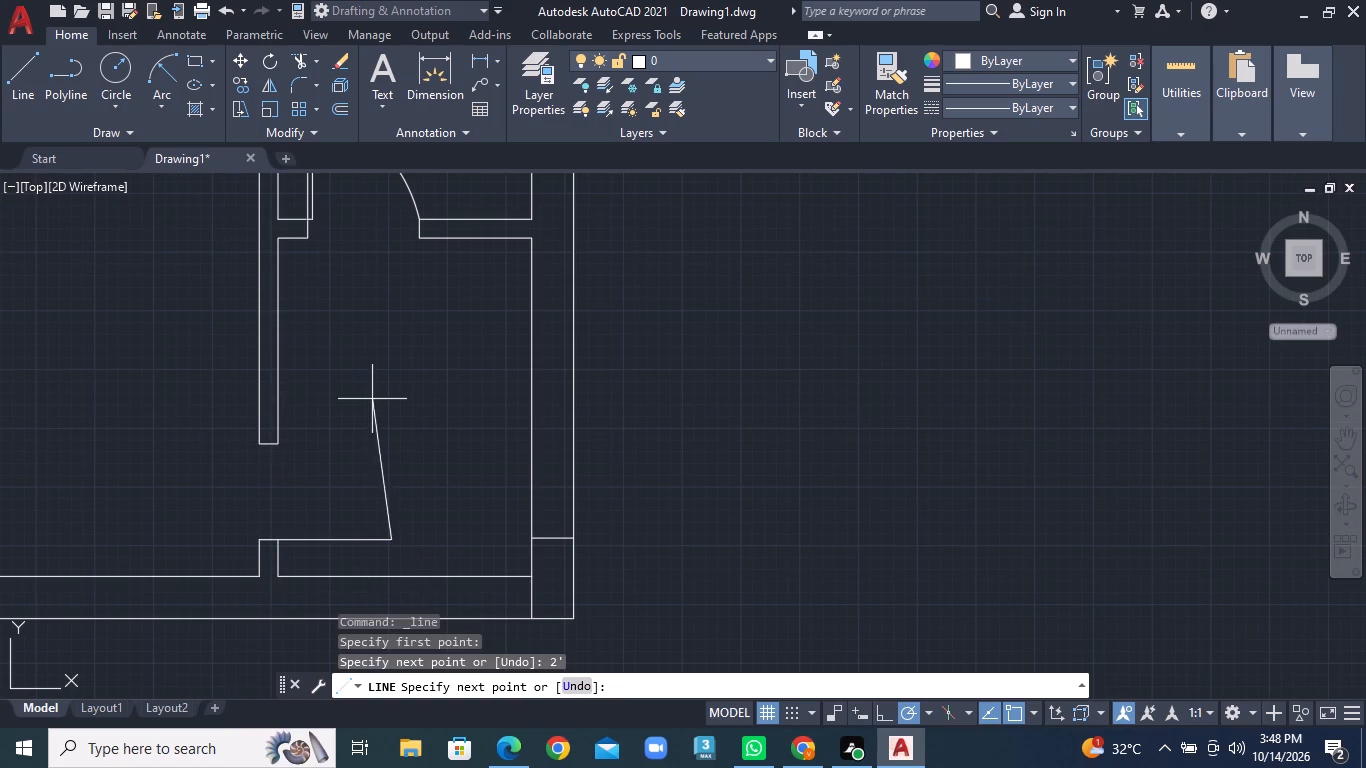
text(1")
key(Return)
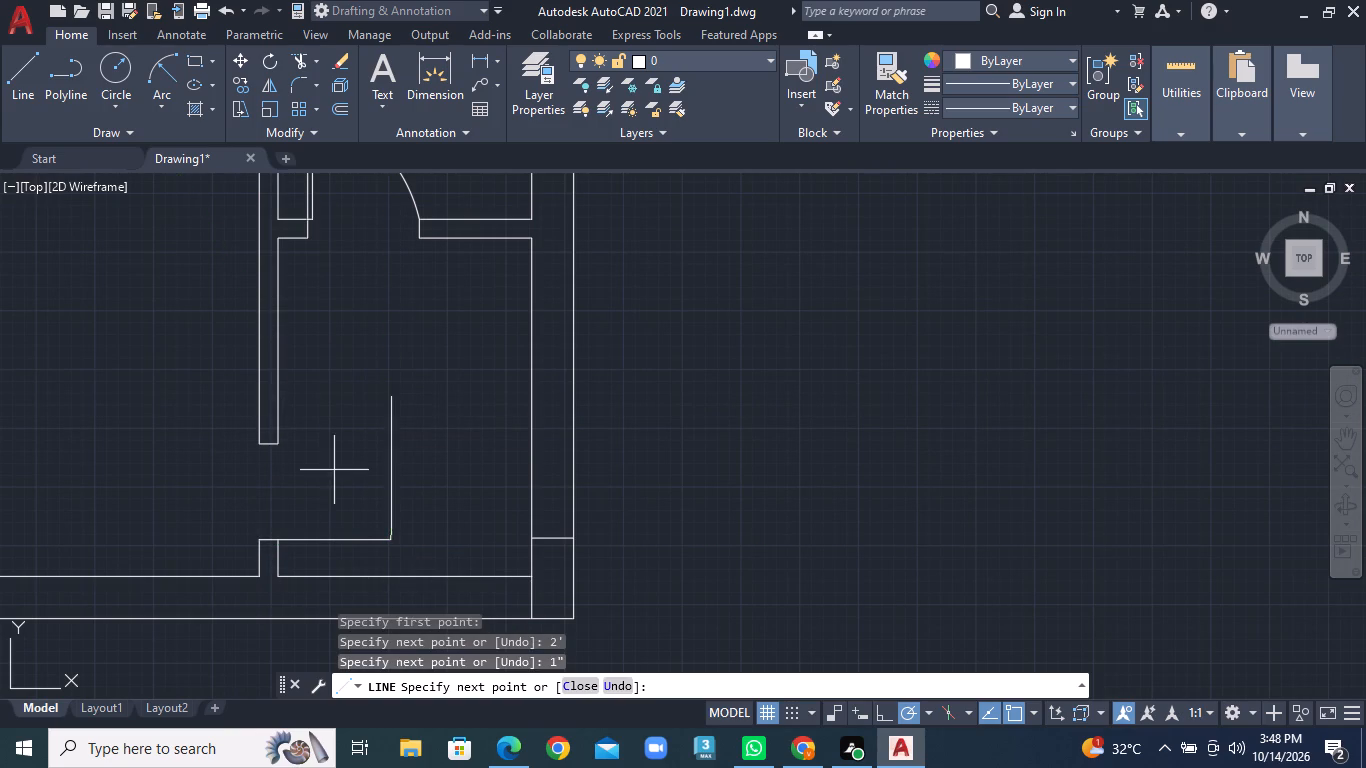
text(2')
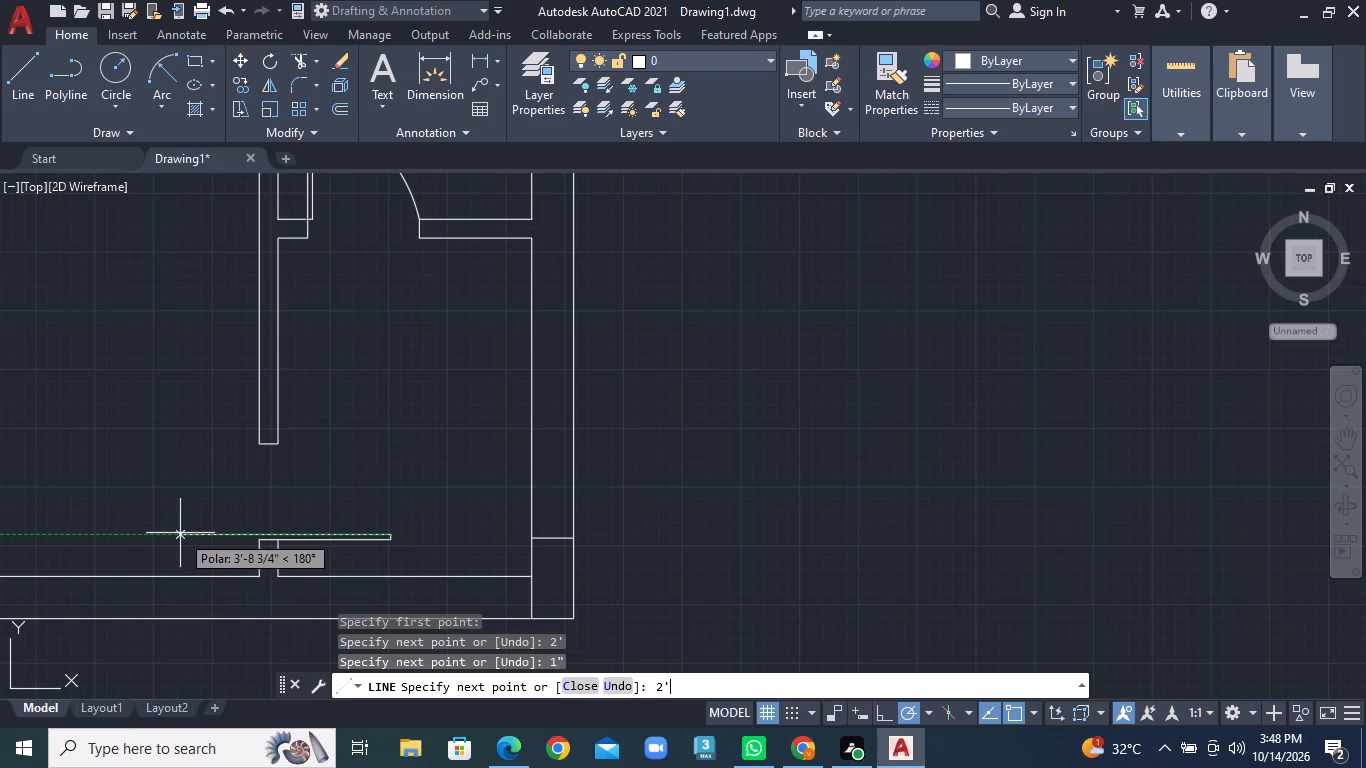
key(Return)
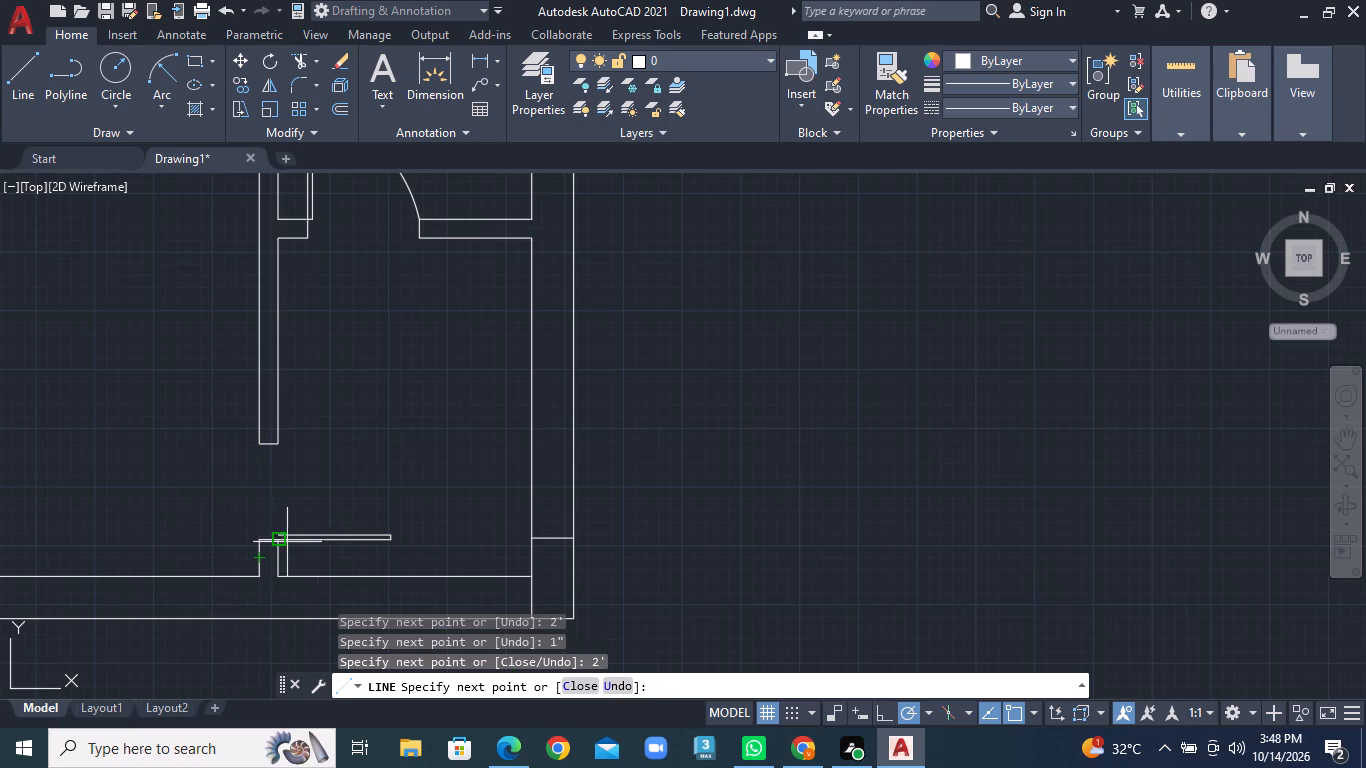
click(278, 545)
right_click(278, 545)
click(355, 312)
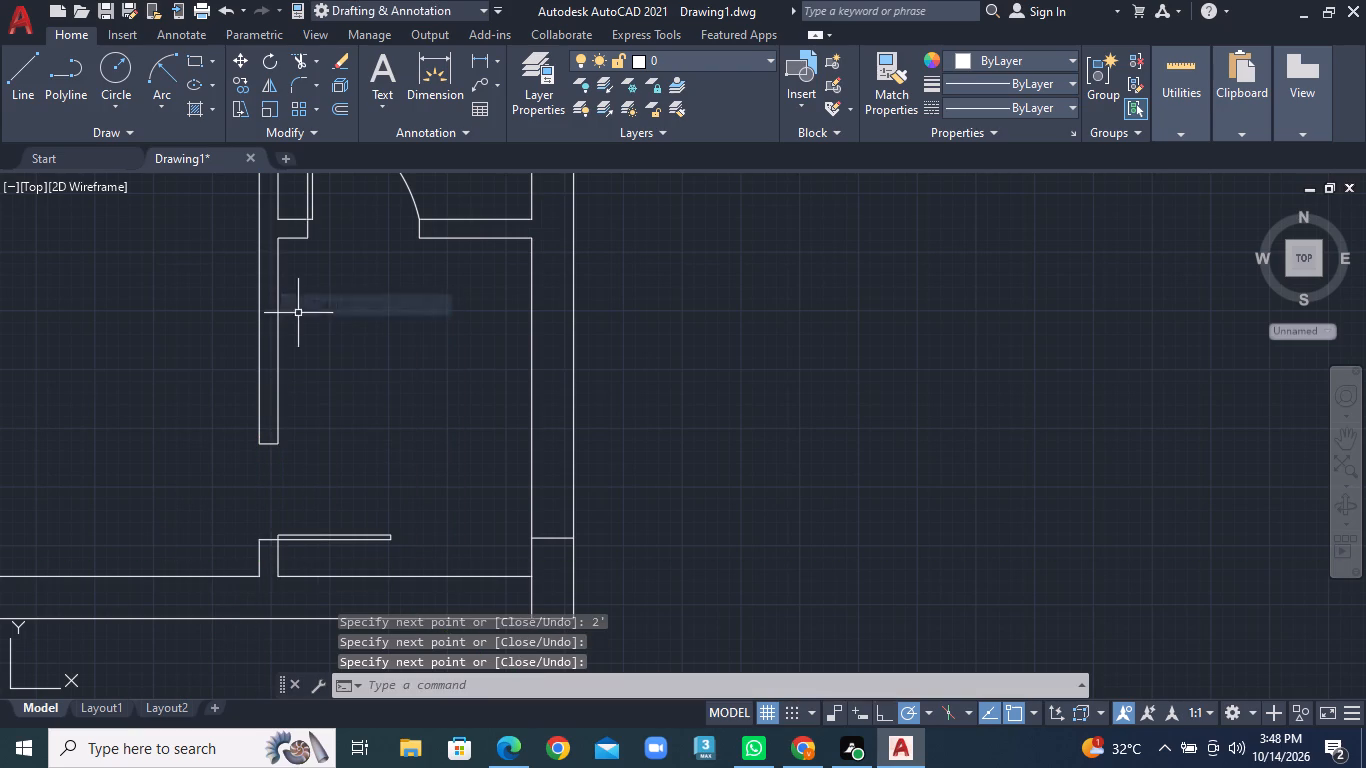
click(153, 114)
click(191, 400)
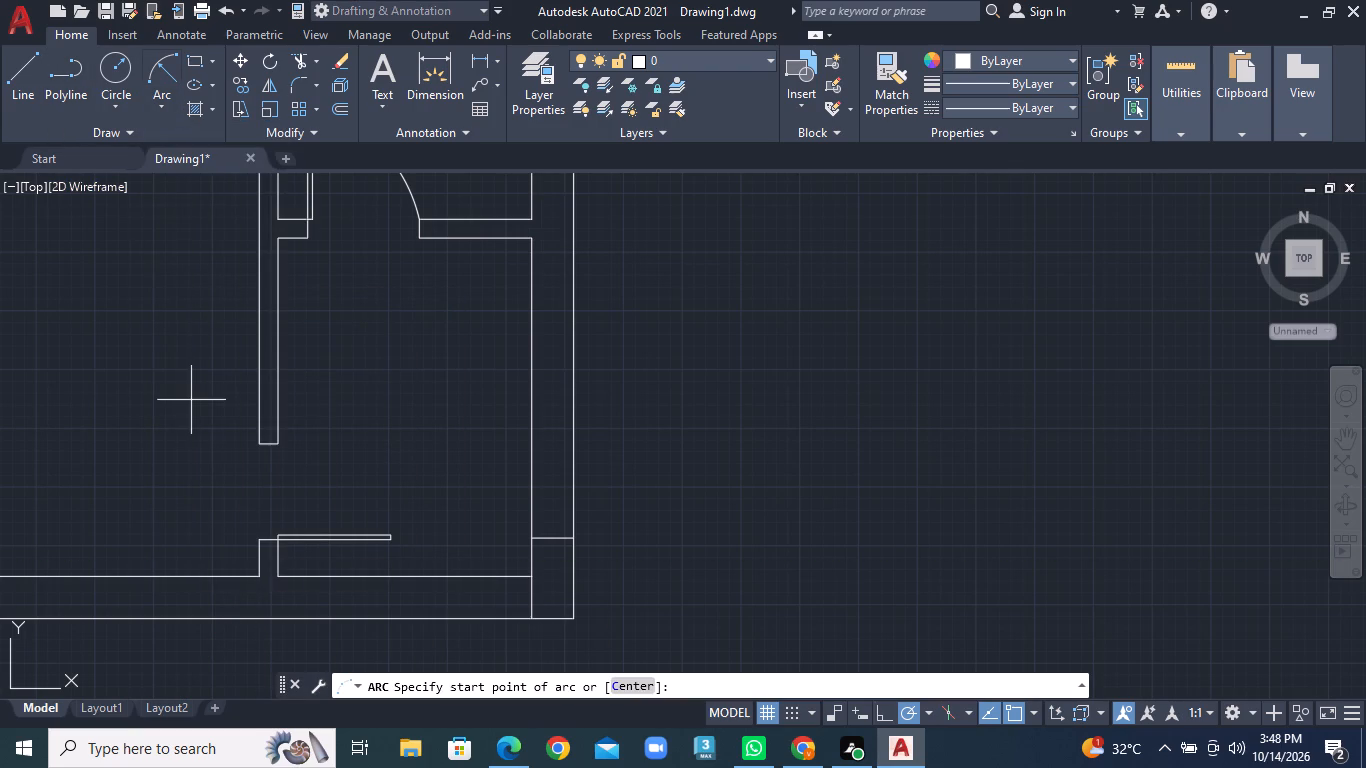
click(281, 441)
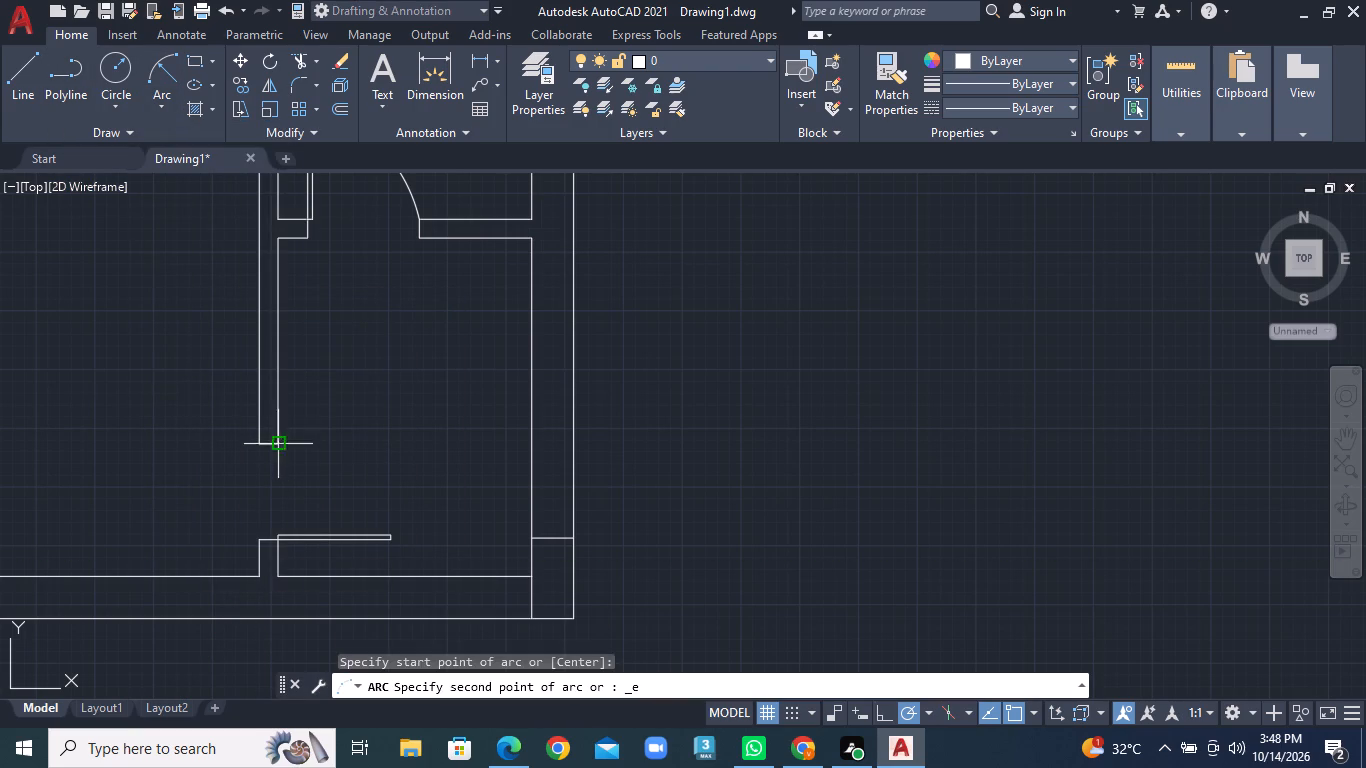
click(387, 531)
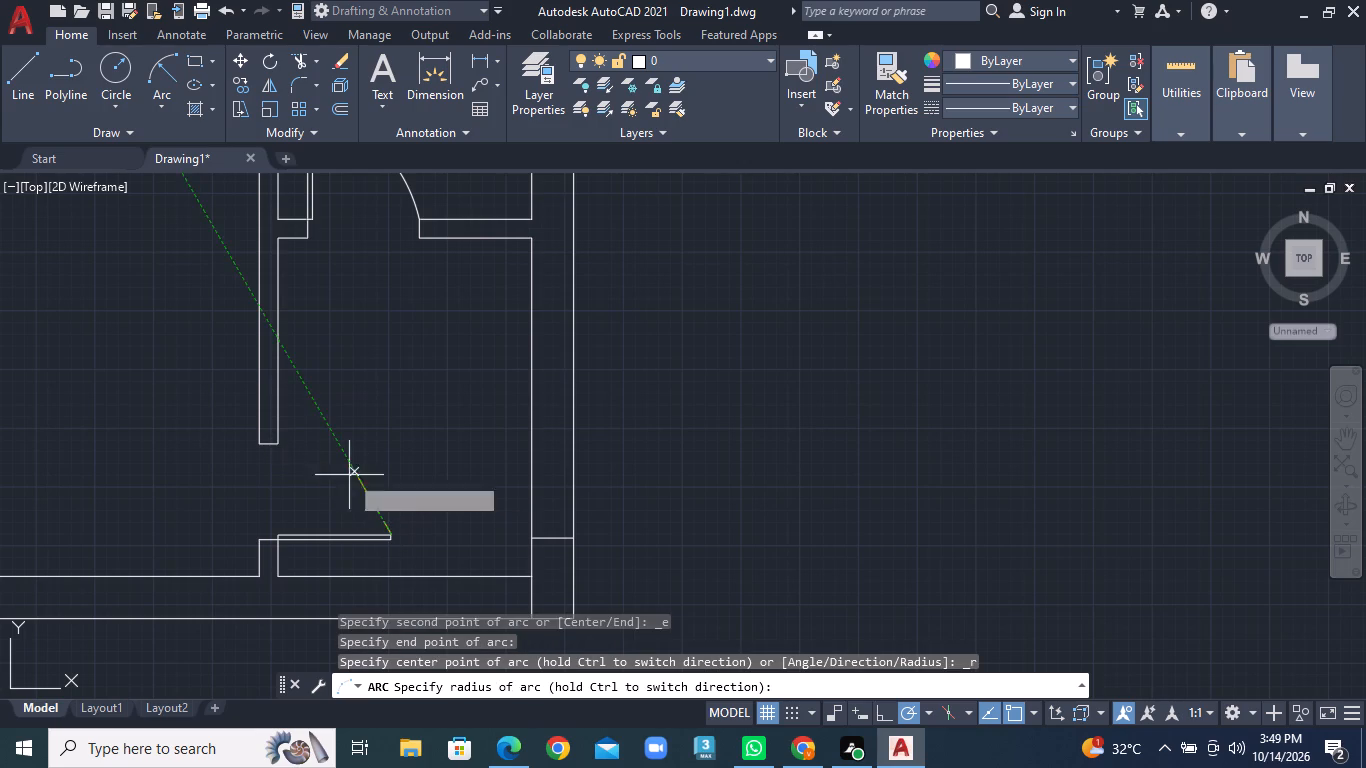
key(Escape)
Draw the door swing as a Start, End, Radius arc from the east-extending leaf's free end to the opposite jamb's east corner.
click(168, 103)
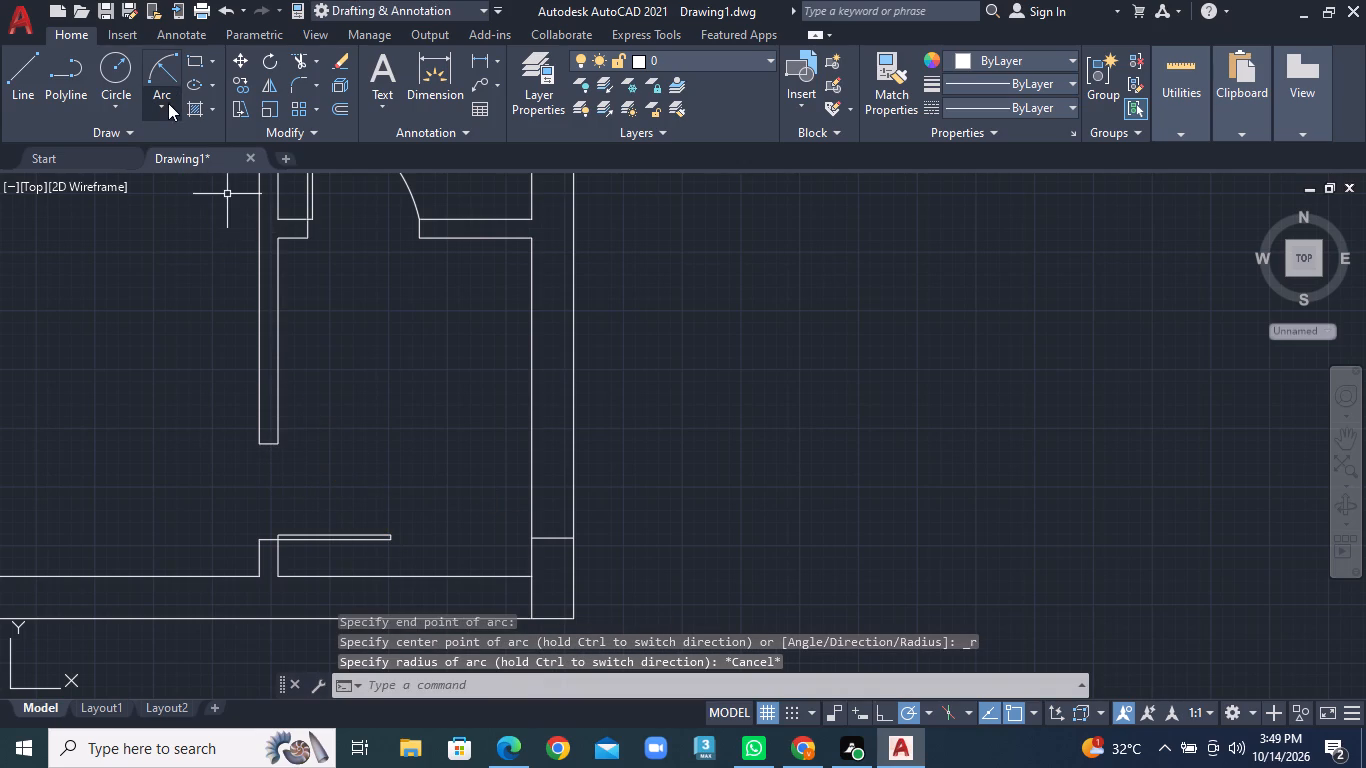
click(217, 381)
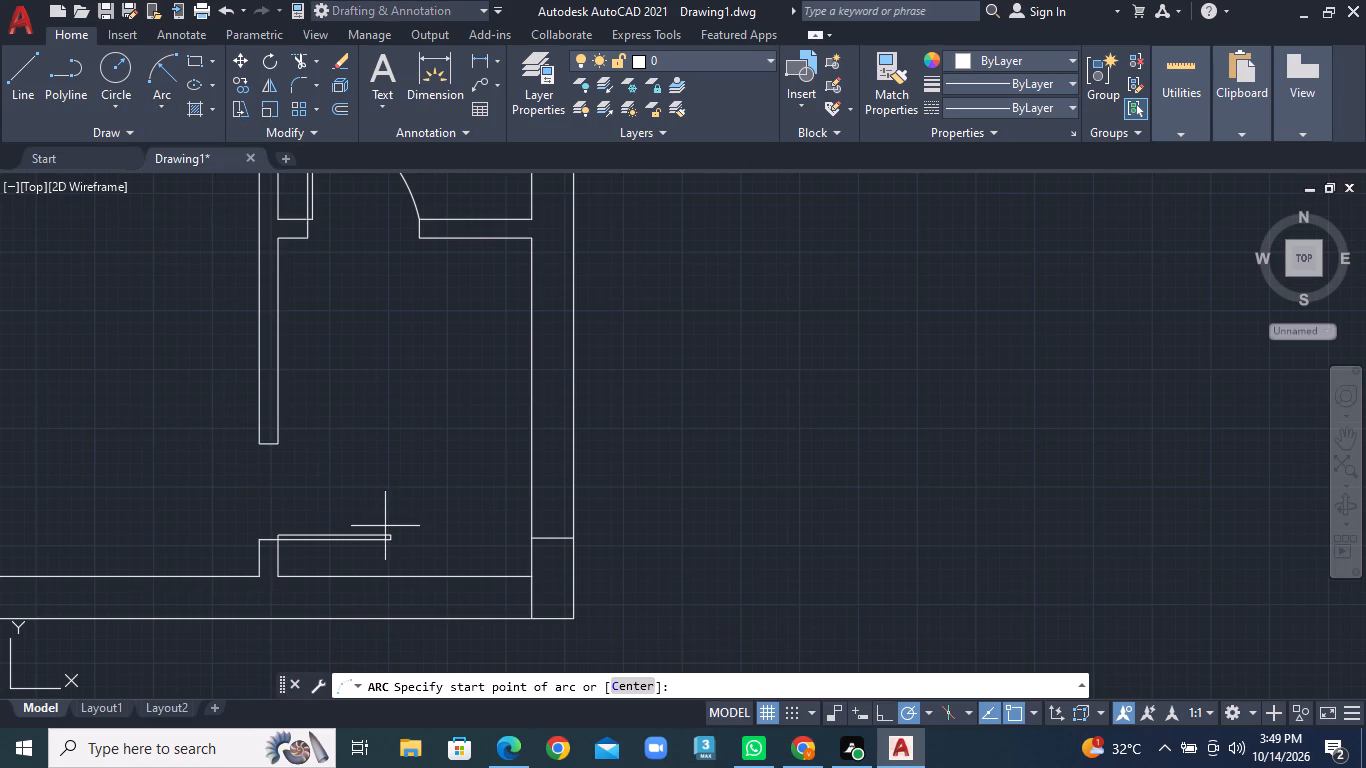
click(386, 528)
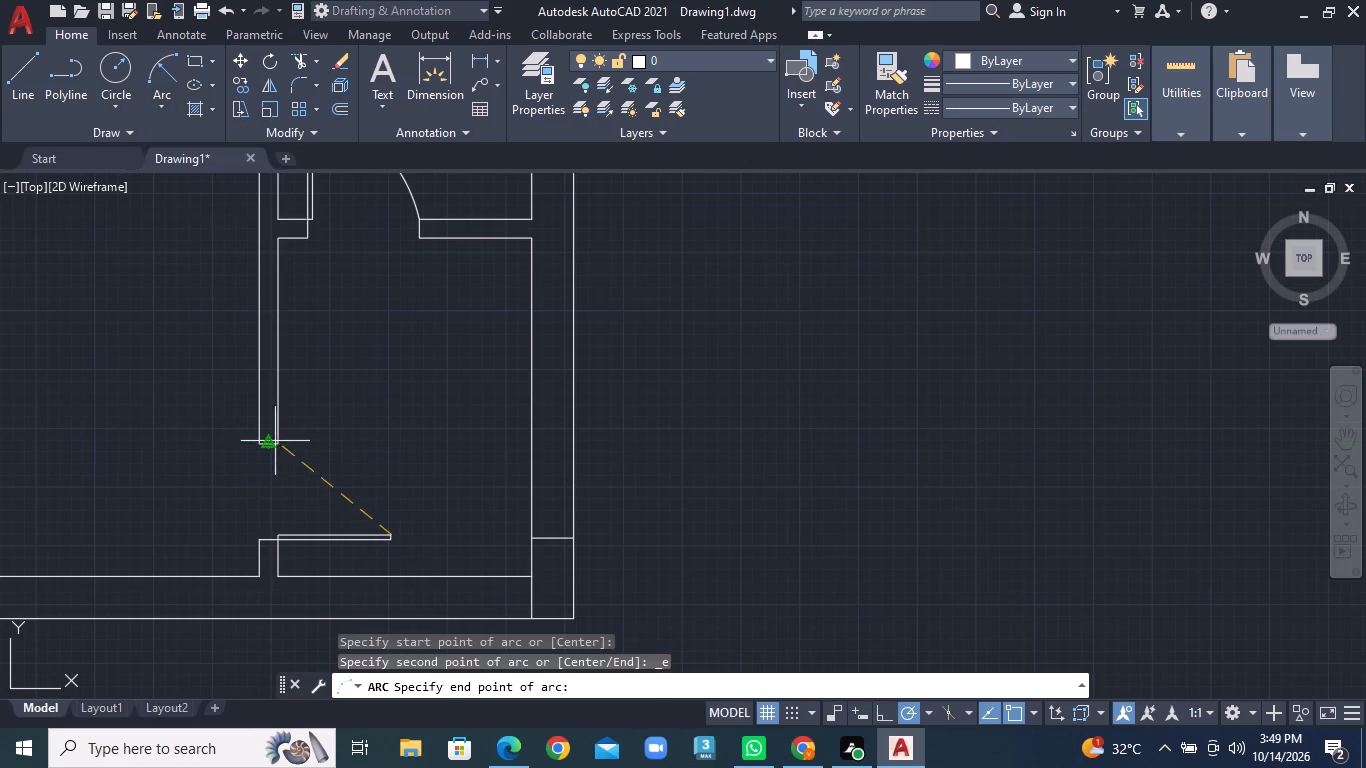
click(284, 440)
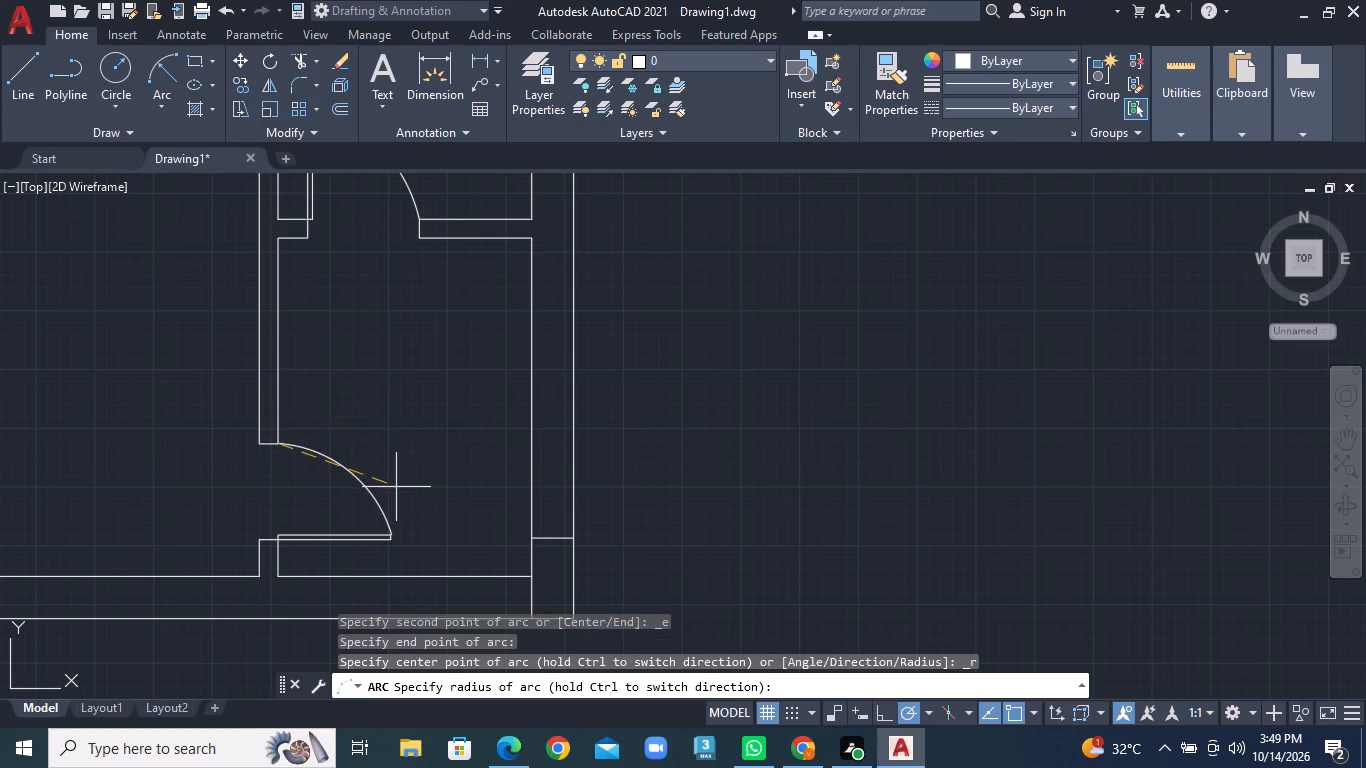
click(396, 487)
Hatch the four column boxes along the upper unit's north wall with a diagonal line pattern at scale 24.
scroll(396, 487, down, 2)
middle_drag(272, 507, 519, 476)
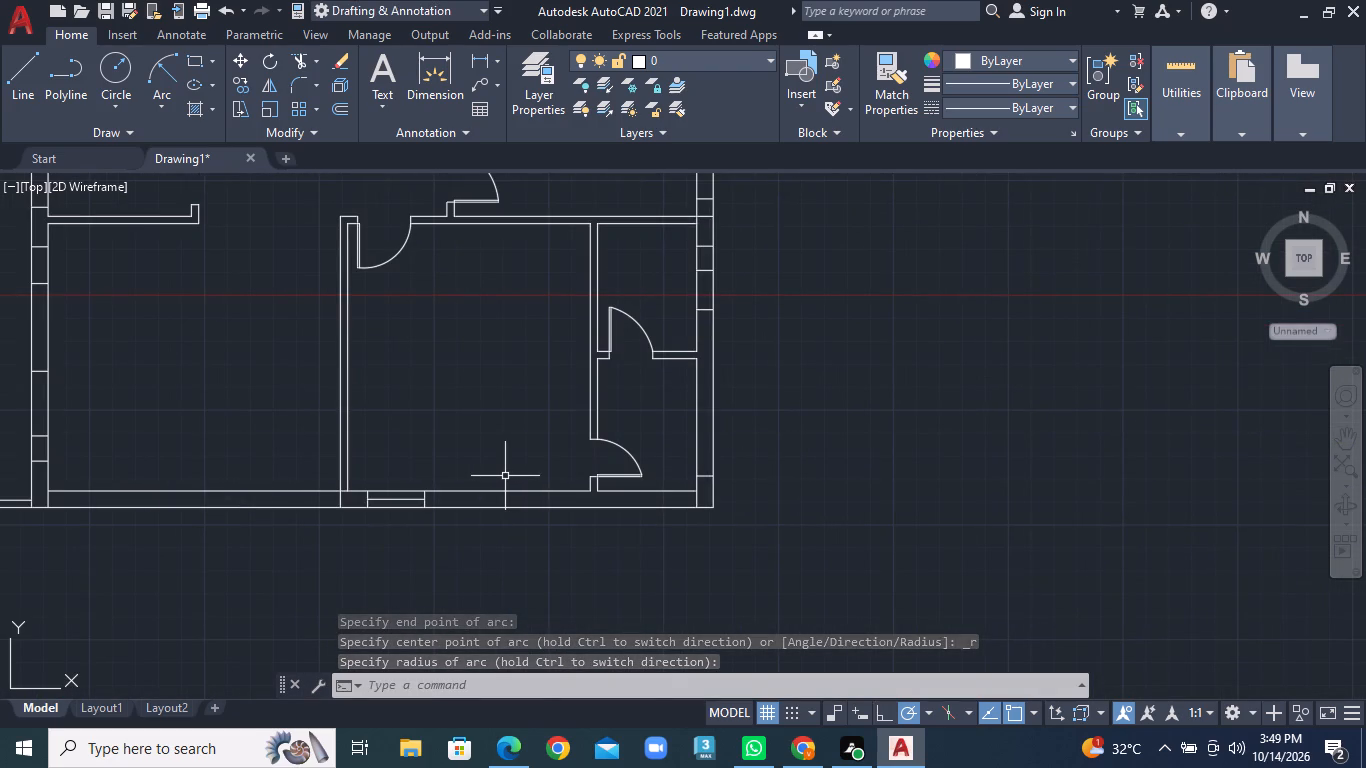
scroll(405, 413, down, 2)
middle_drag(380, 349, 383, 569)
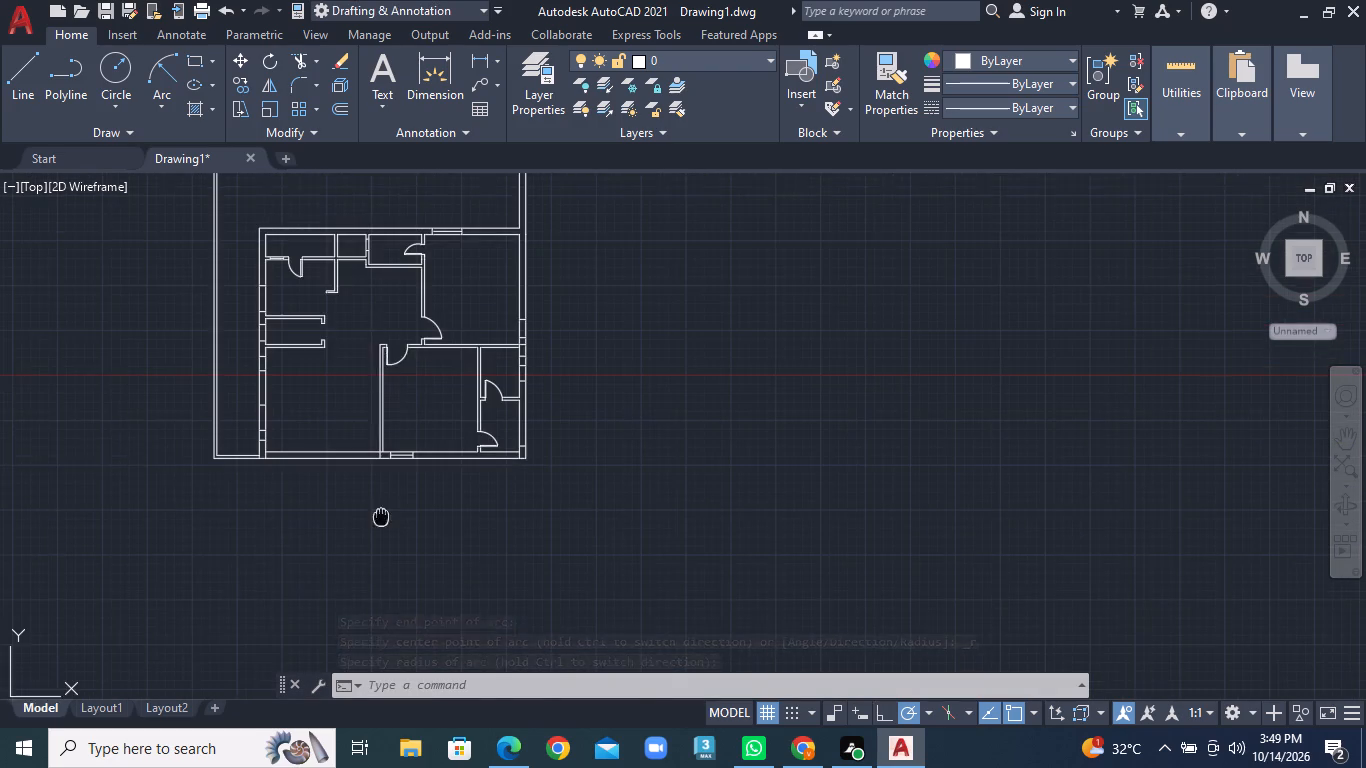
middle_drag(383, 569, 385, 639)
middle_drag(331, 335, 318, 410)
scroll(260, 178, up, 2)
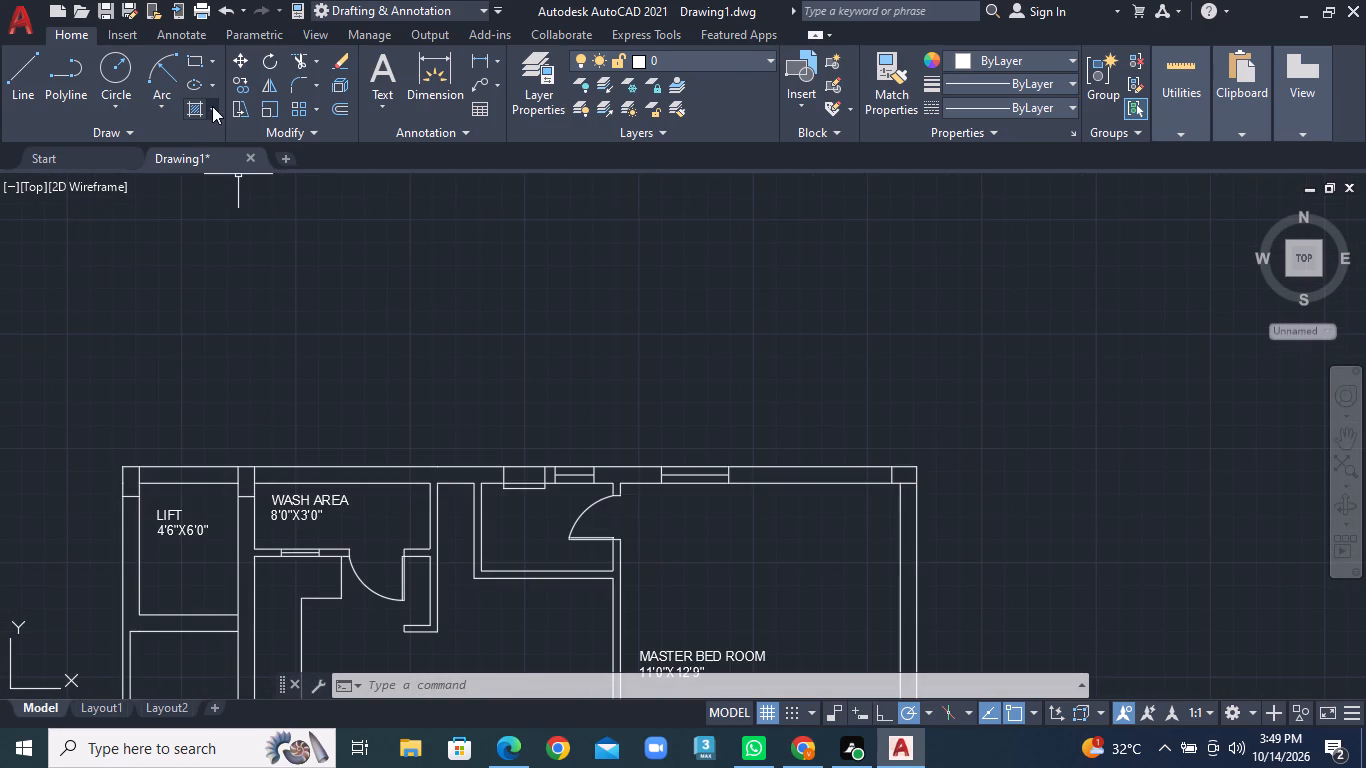
click(212, 106)
click(226, 148)
click(137, 486)
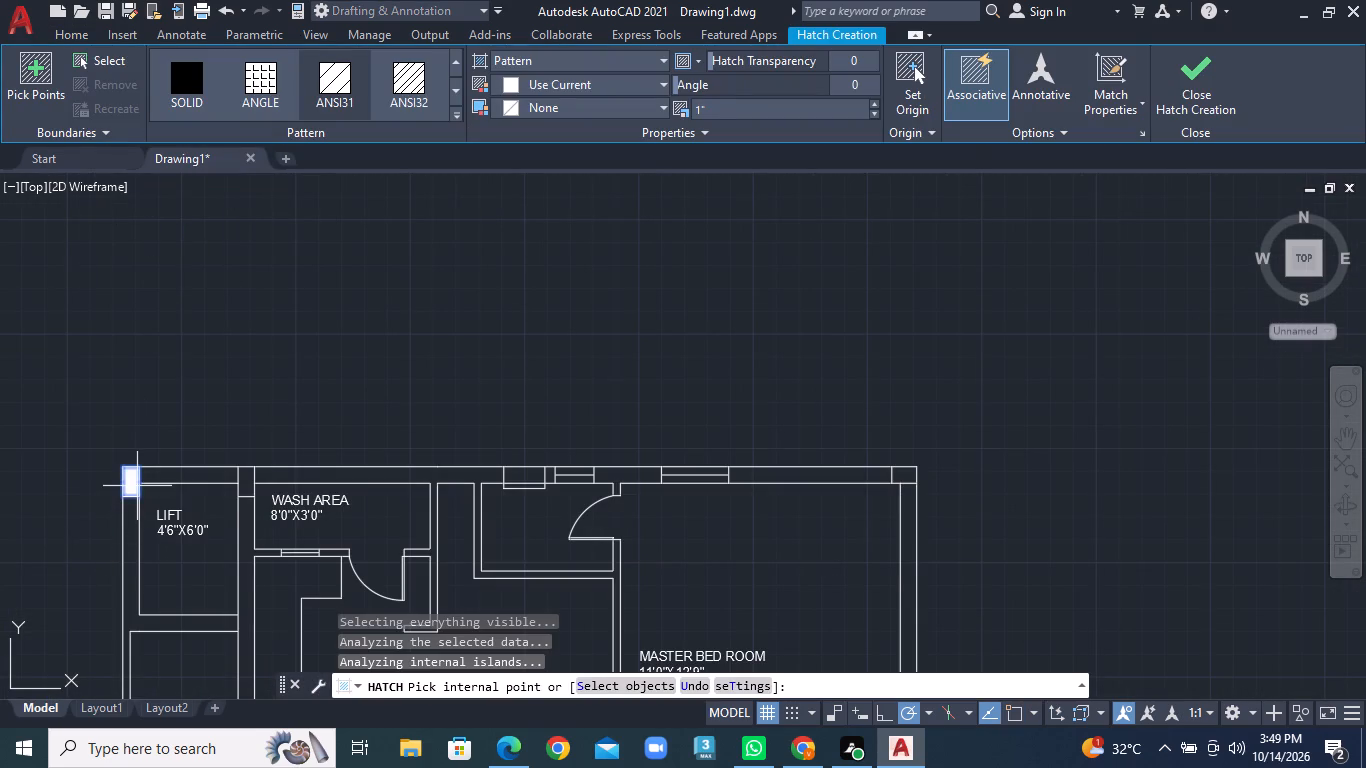
click(244, 478)
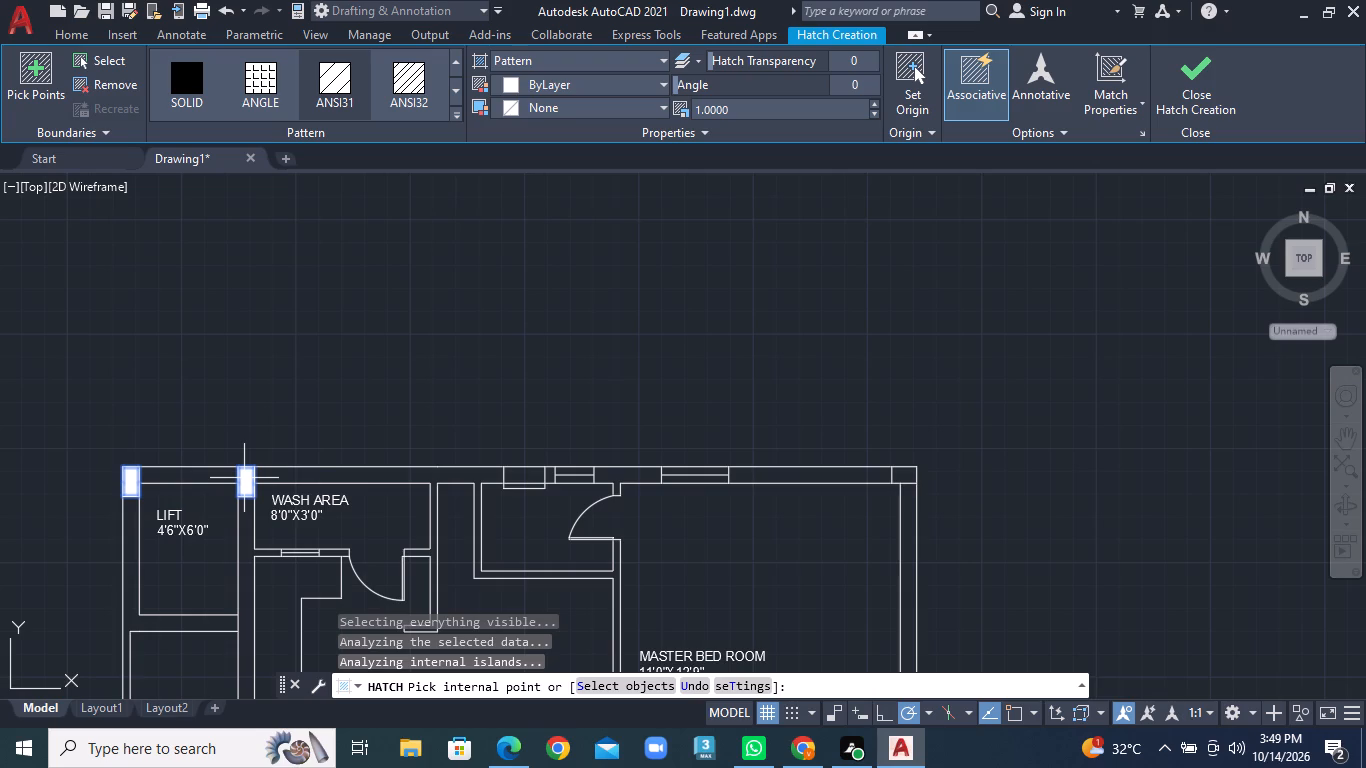
click(514, 477)
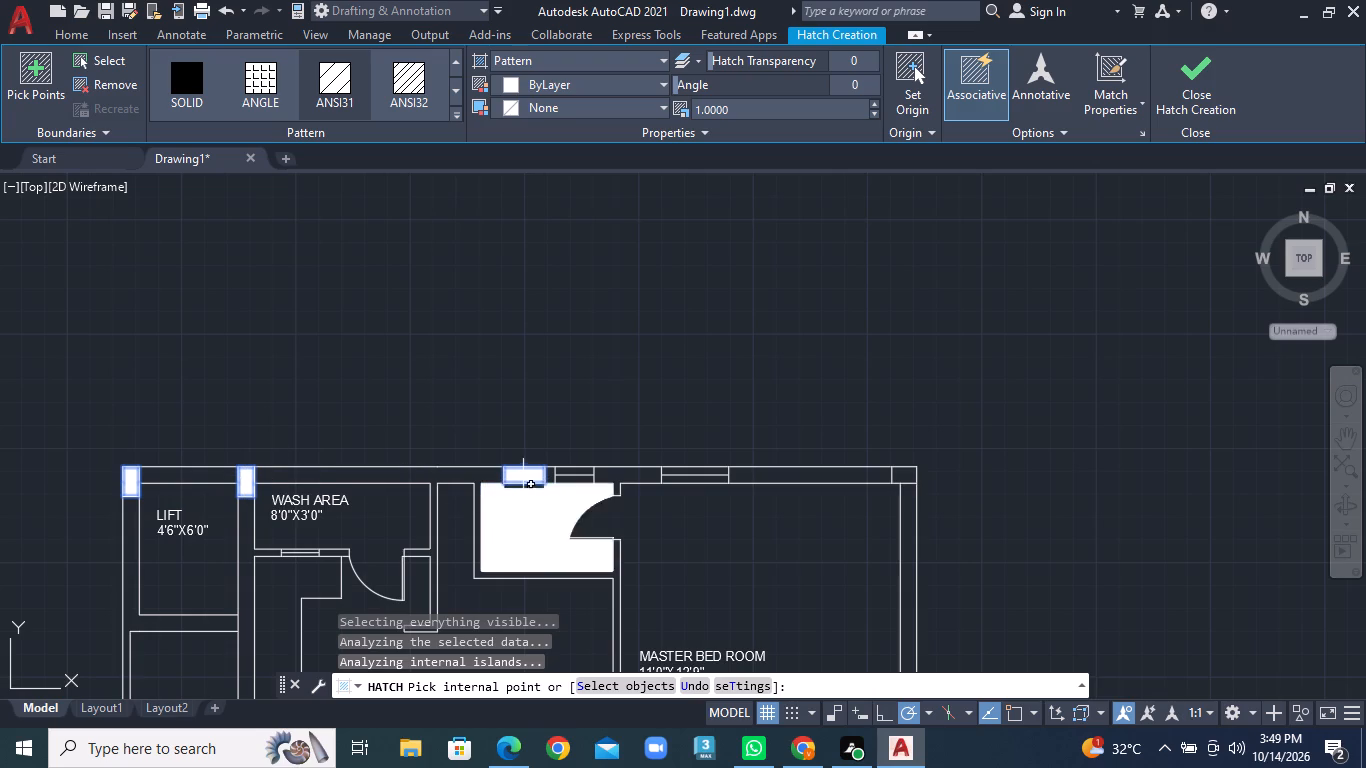
click(523, 485)
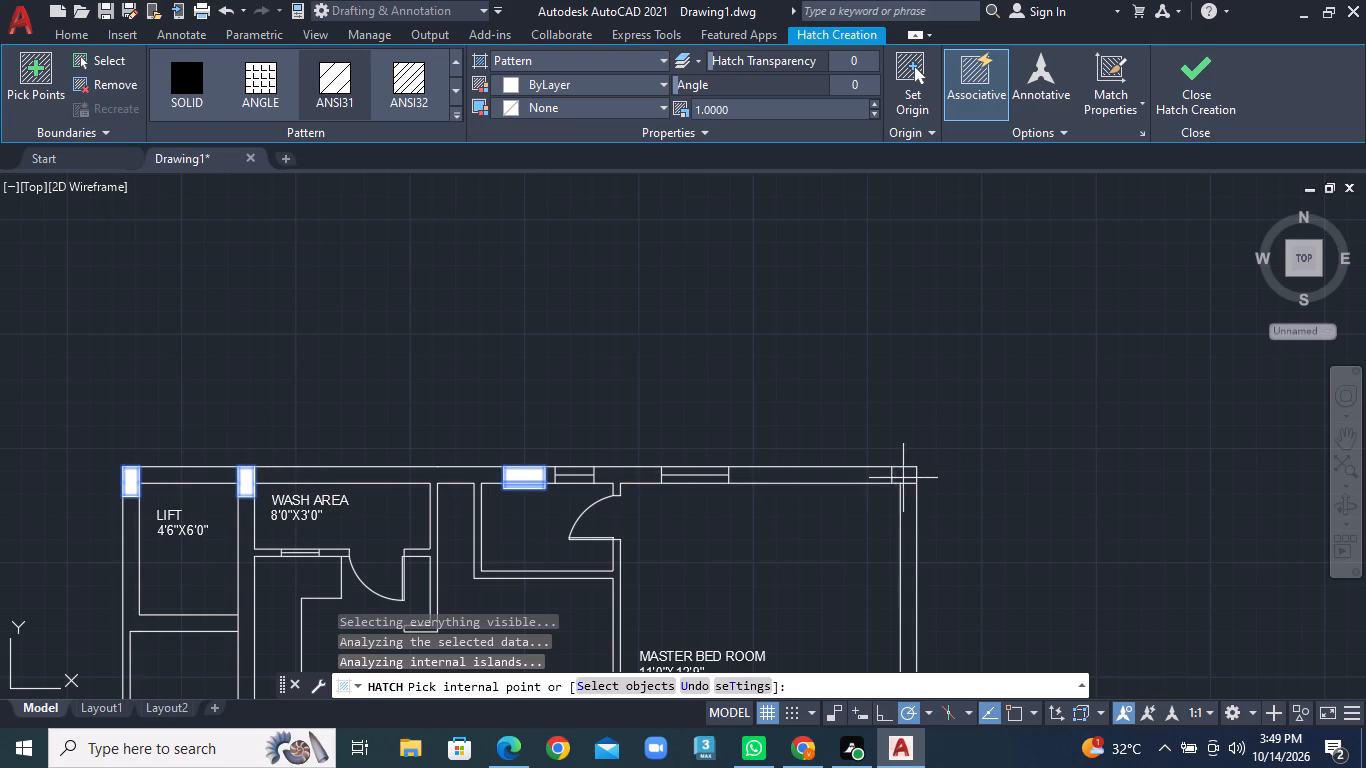
click(903, 478)
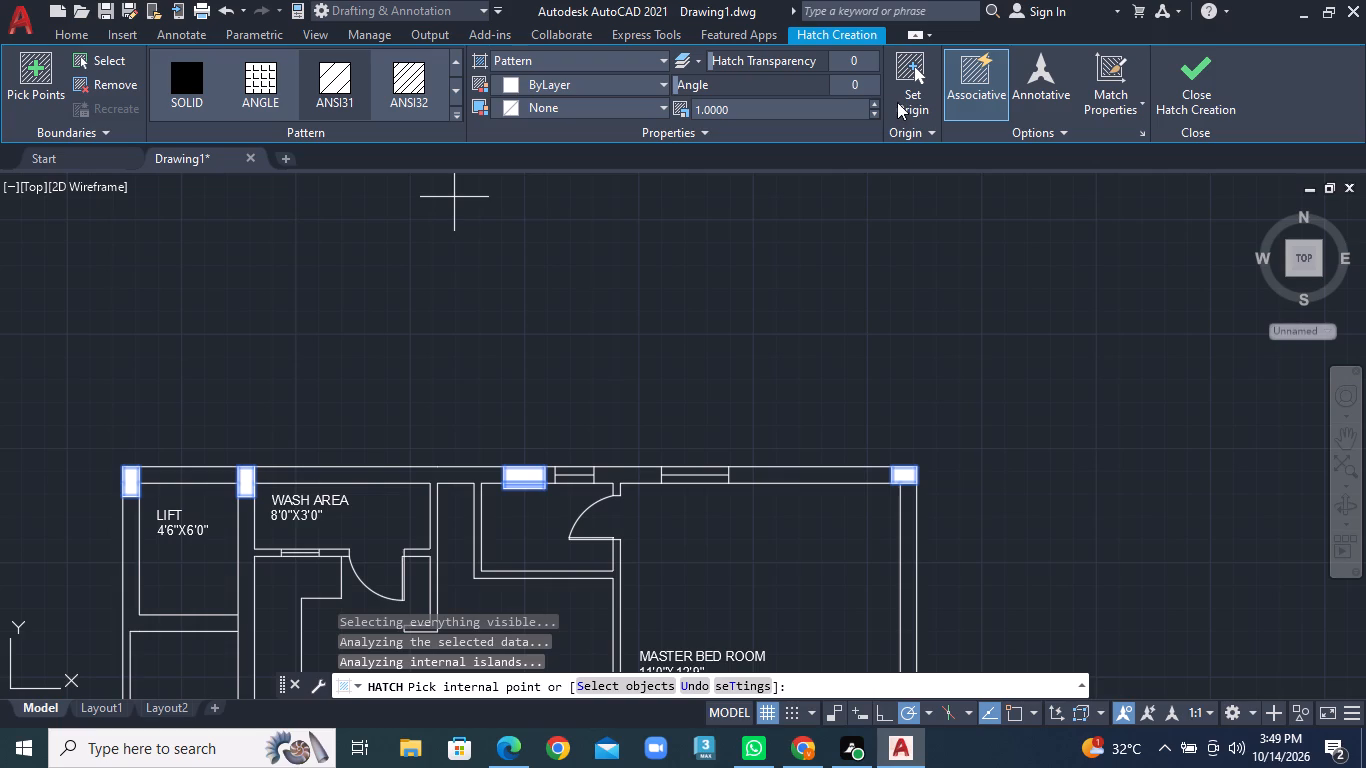
click(876, 101)
click(876, 101)
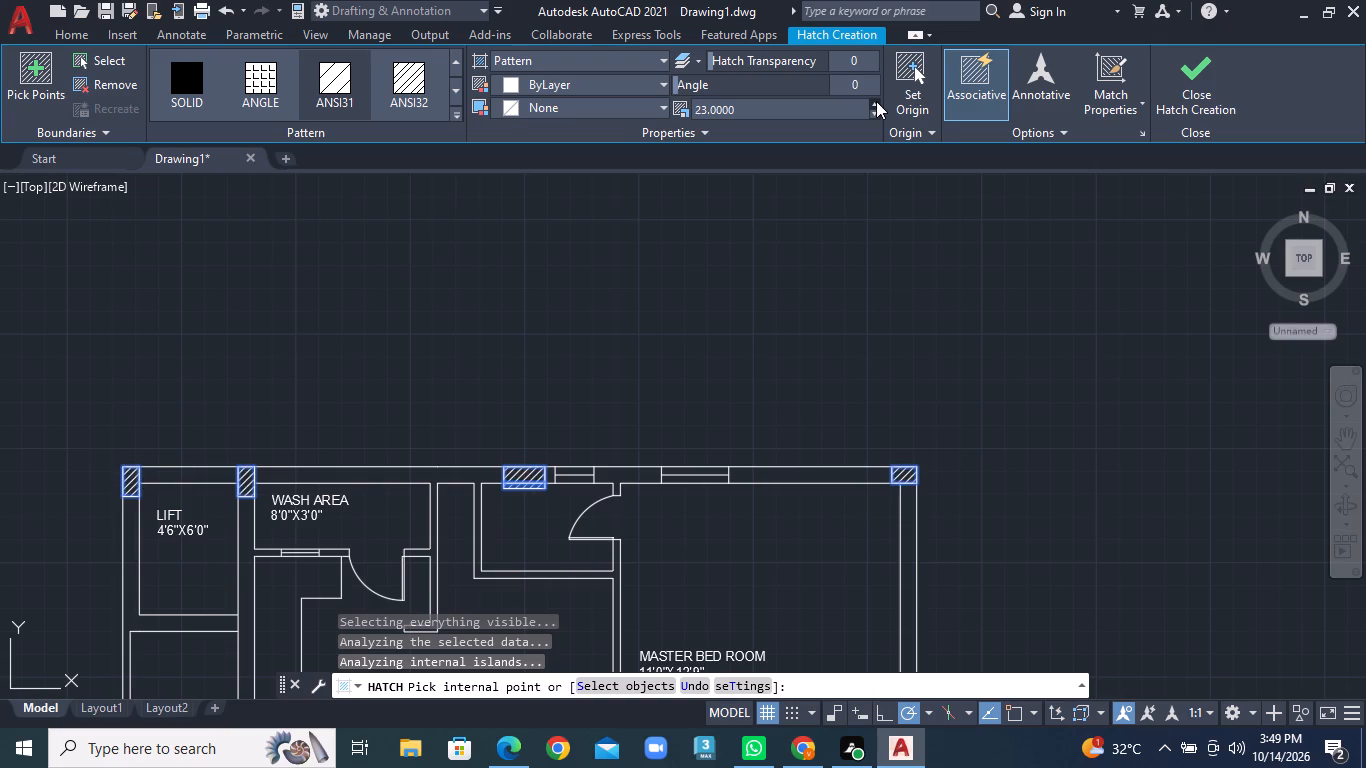
Add both parts of the mid-wall columns in the upper unit's west and east outer walls to the hatch.
scroll(838, 266, down, 1)
middle_drag(815, 341, 685, 174)
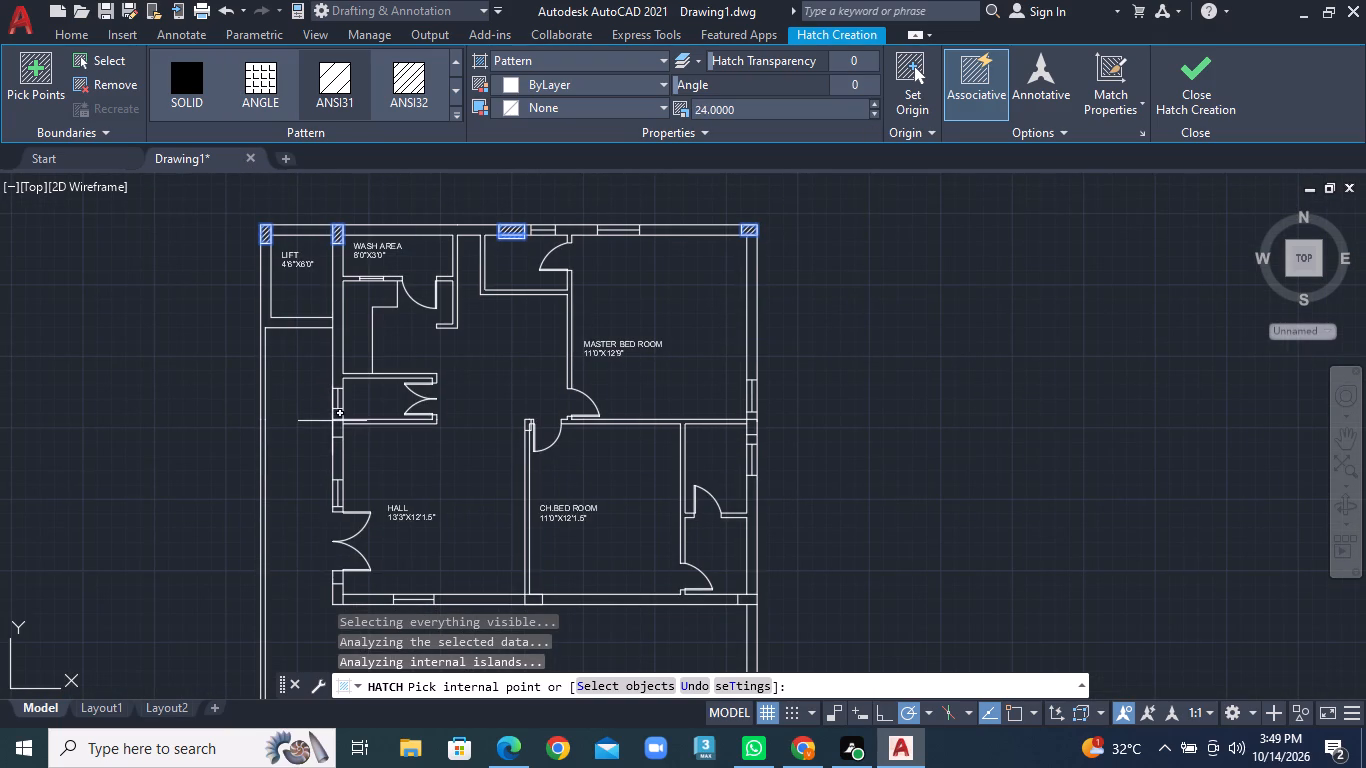
scroll(339, 422, up, 2)
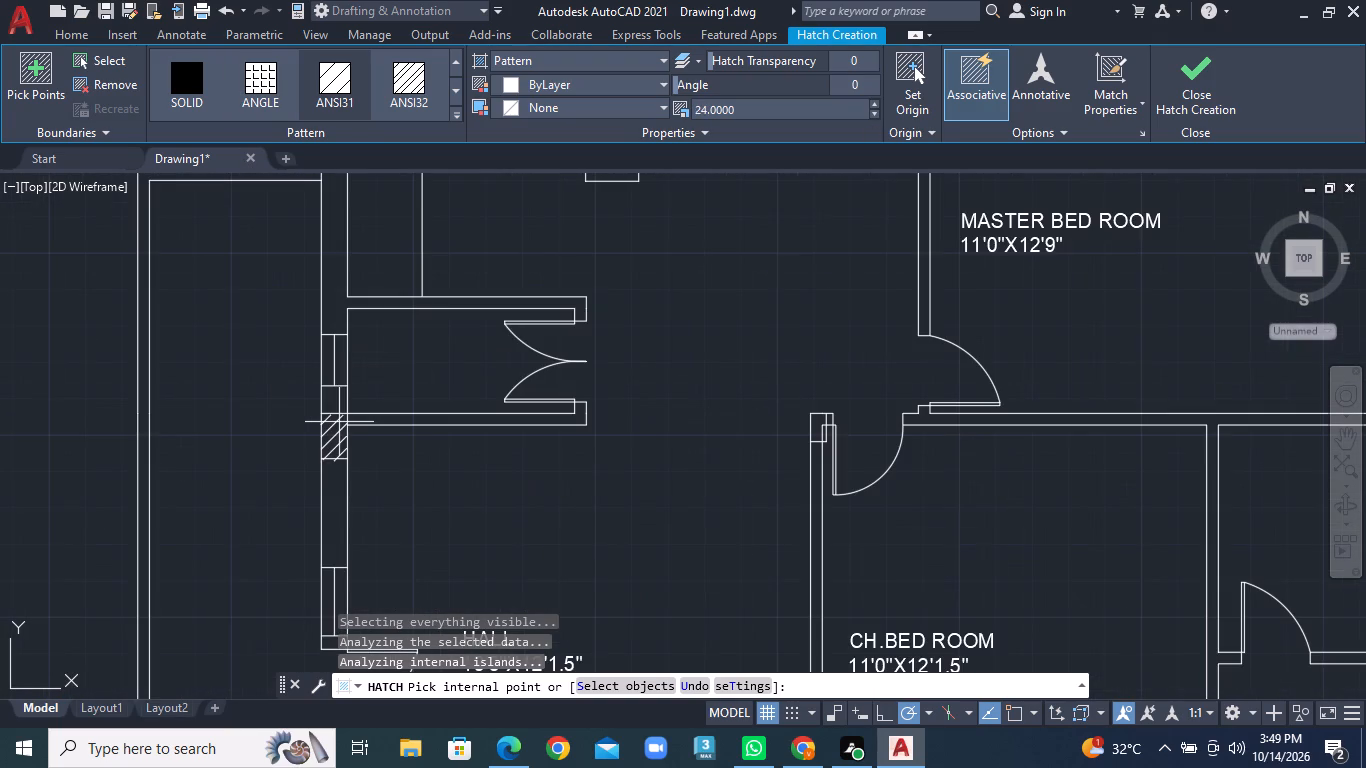
double_click(329, 424)
double_click(330, 401)
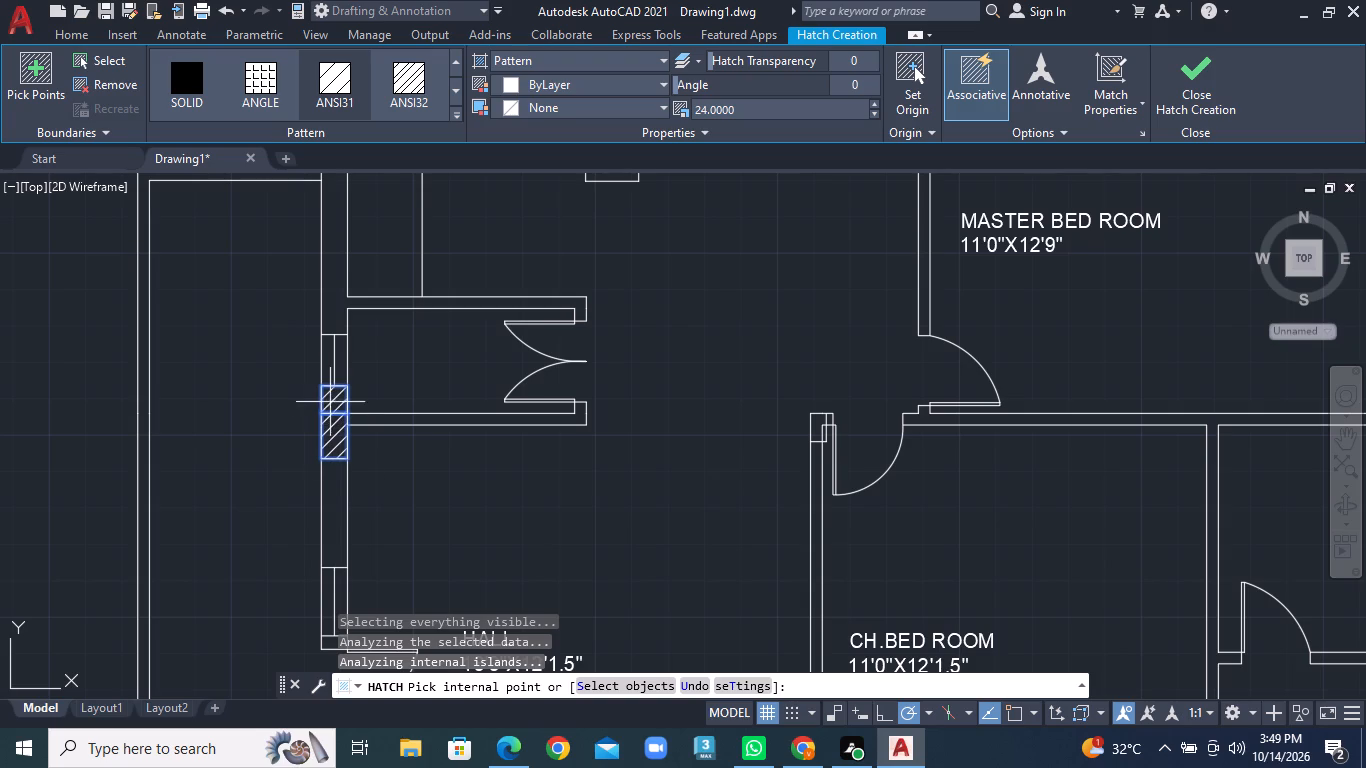
scroll(358, 527, down, 1)
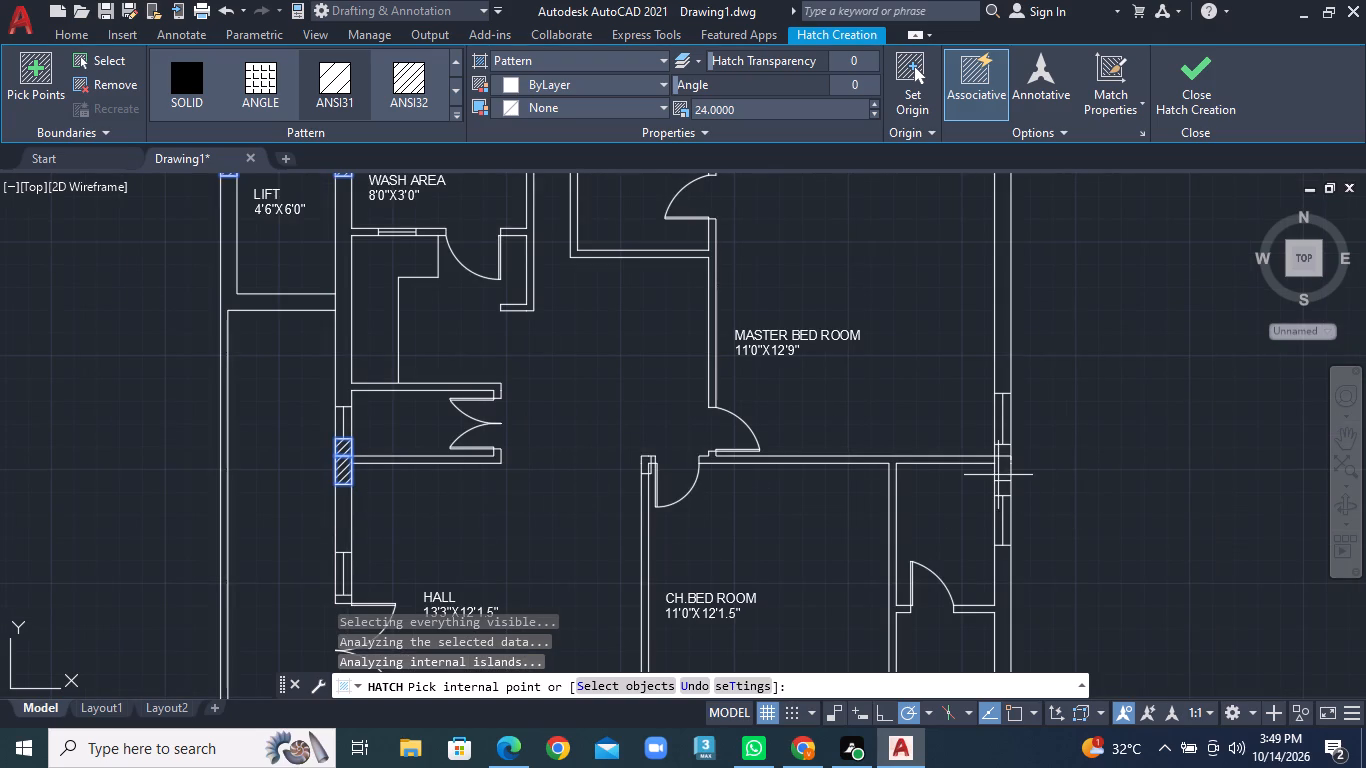
click(1005, 471)
scroll(1005, 471, up, 2)
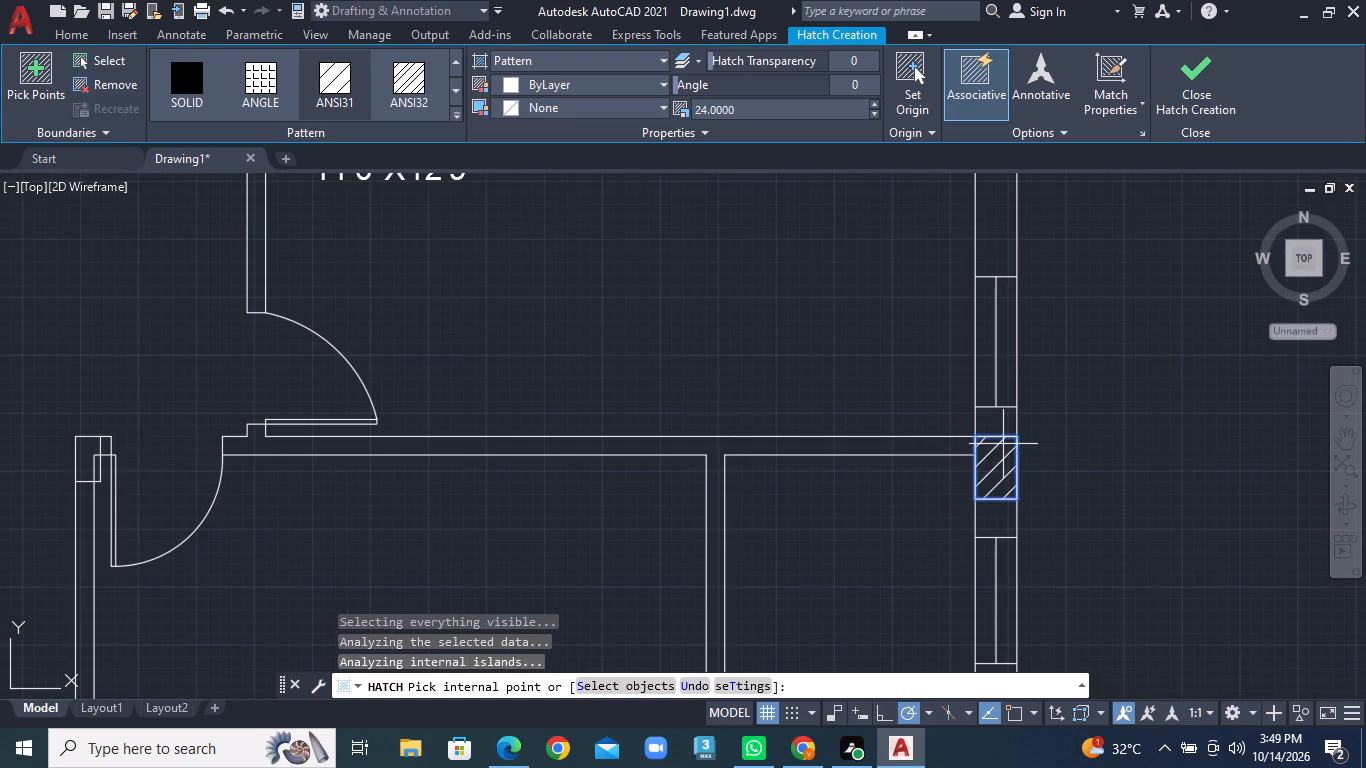
double_click(1003, 424)
Add both parts of the column at the northwest corner of CH.BED ROOM to the hatch.
scroll(987, 501, down, 2)
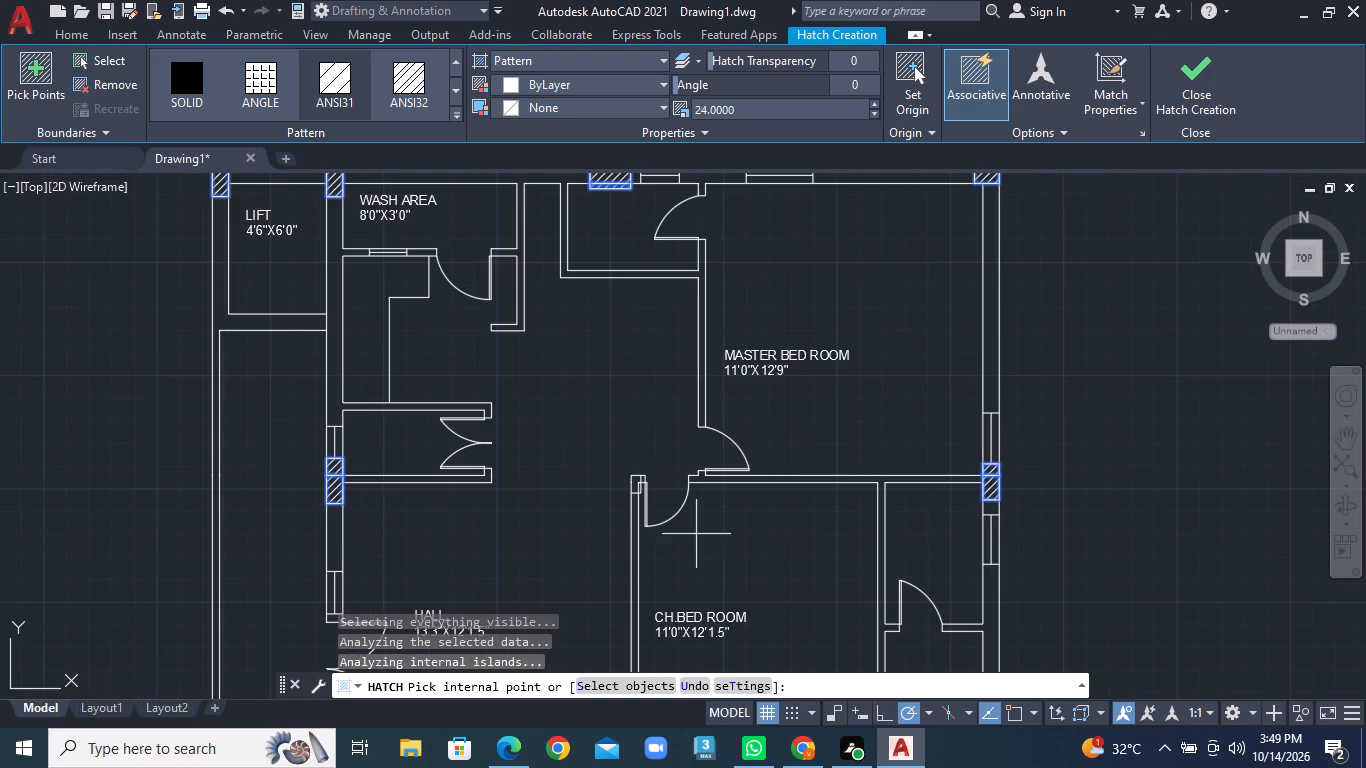
scroll(632, 490, up, 5)
click(632, 483)
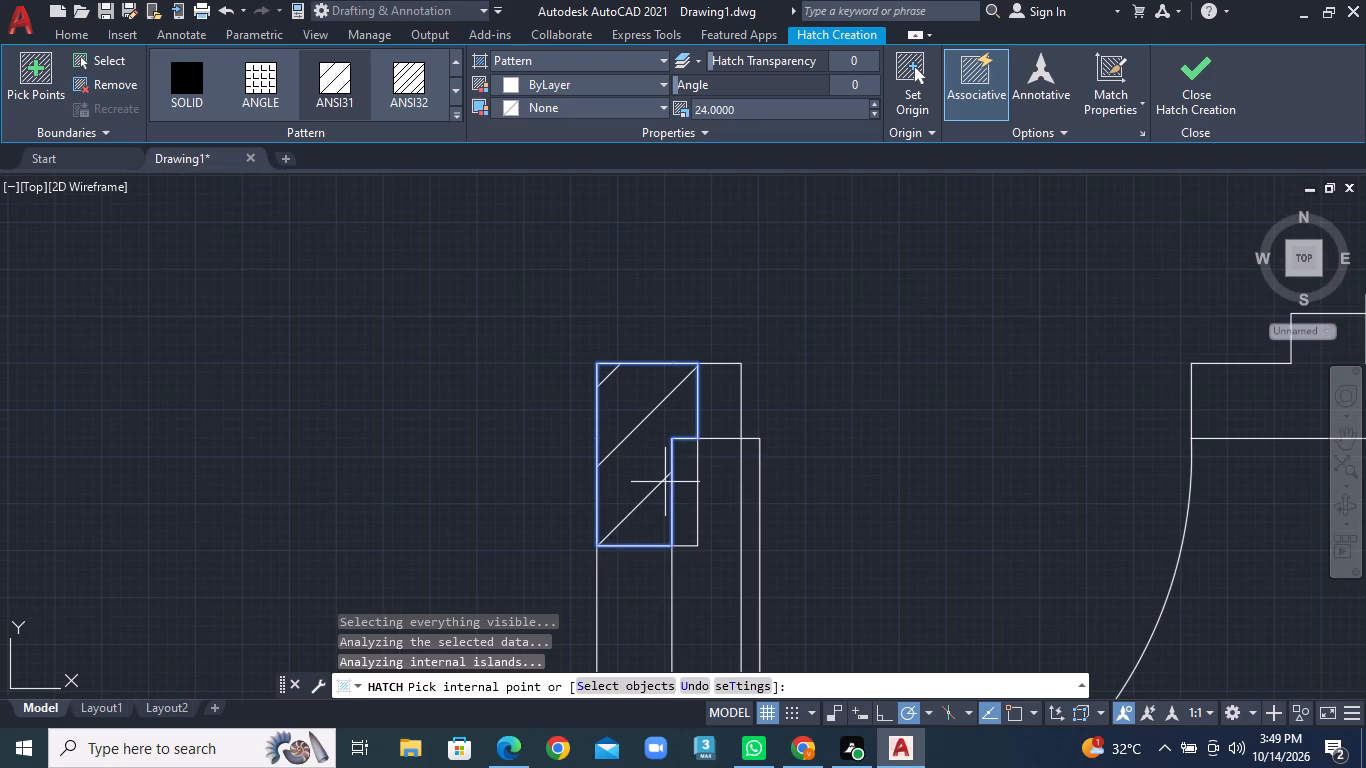
click(682, 482)
Add the three column boxes along the upper unit's south wall to the hatch, at its two ends and the HALL/CH.BED ROOM wall.
scroll(682, 486, down, 7)
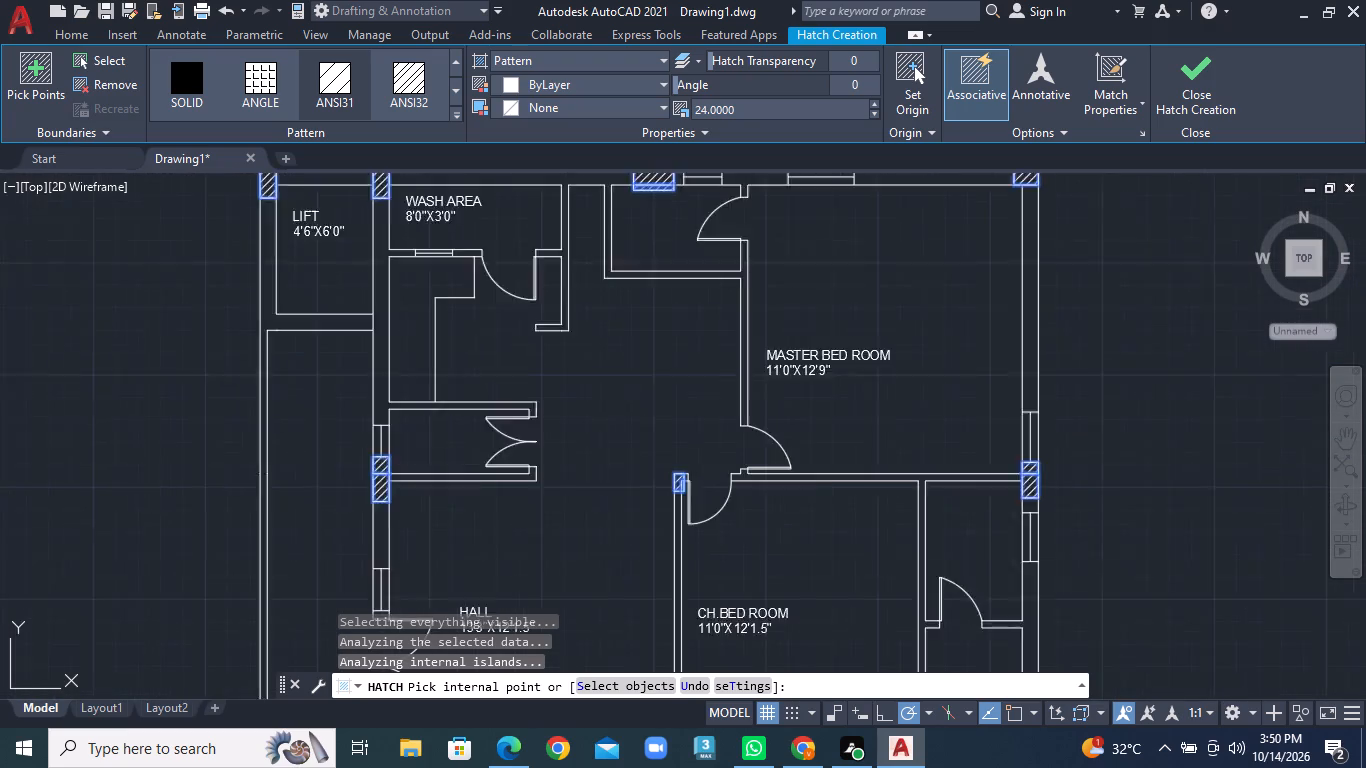
middle_drag(722, 562, 649, 265)
middle_click(649, 261)
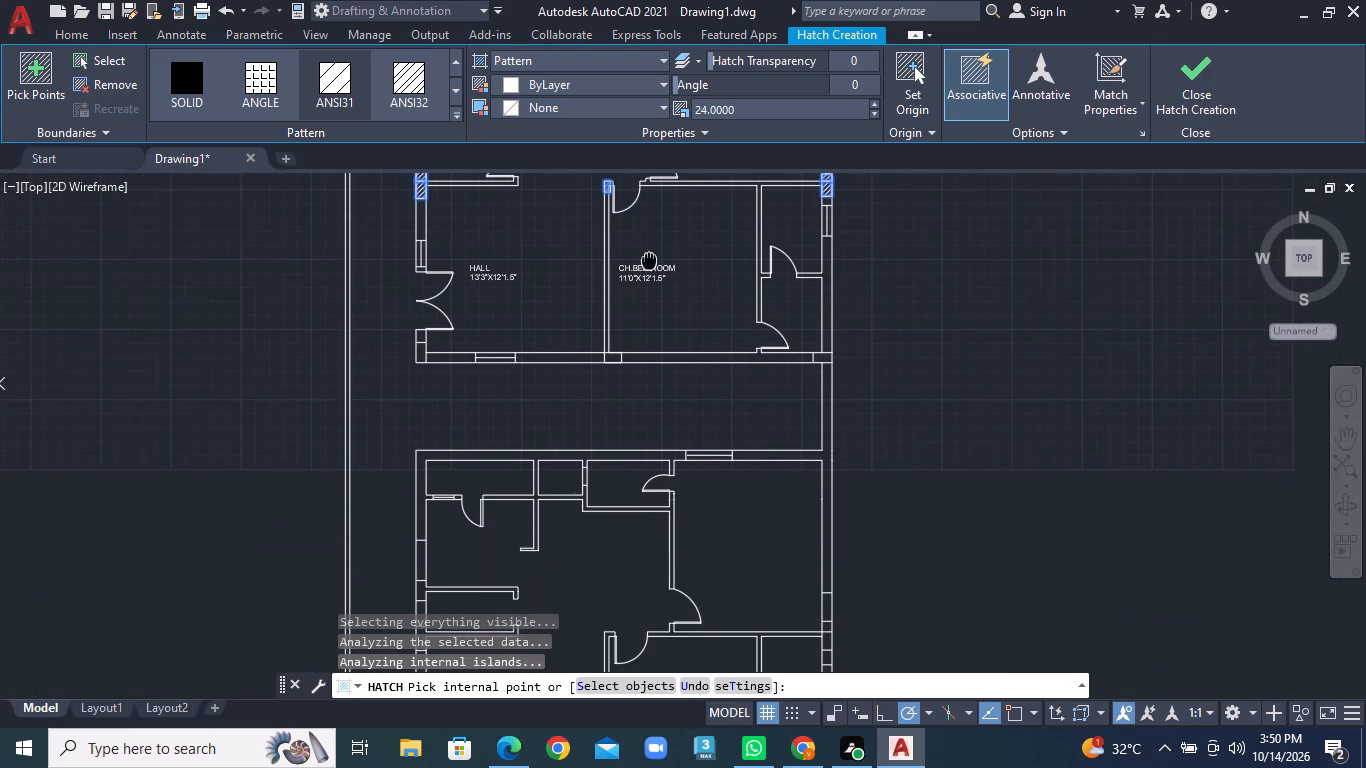
scroll(391, 332, up, 2)
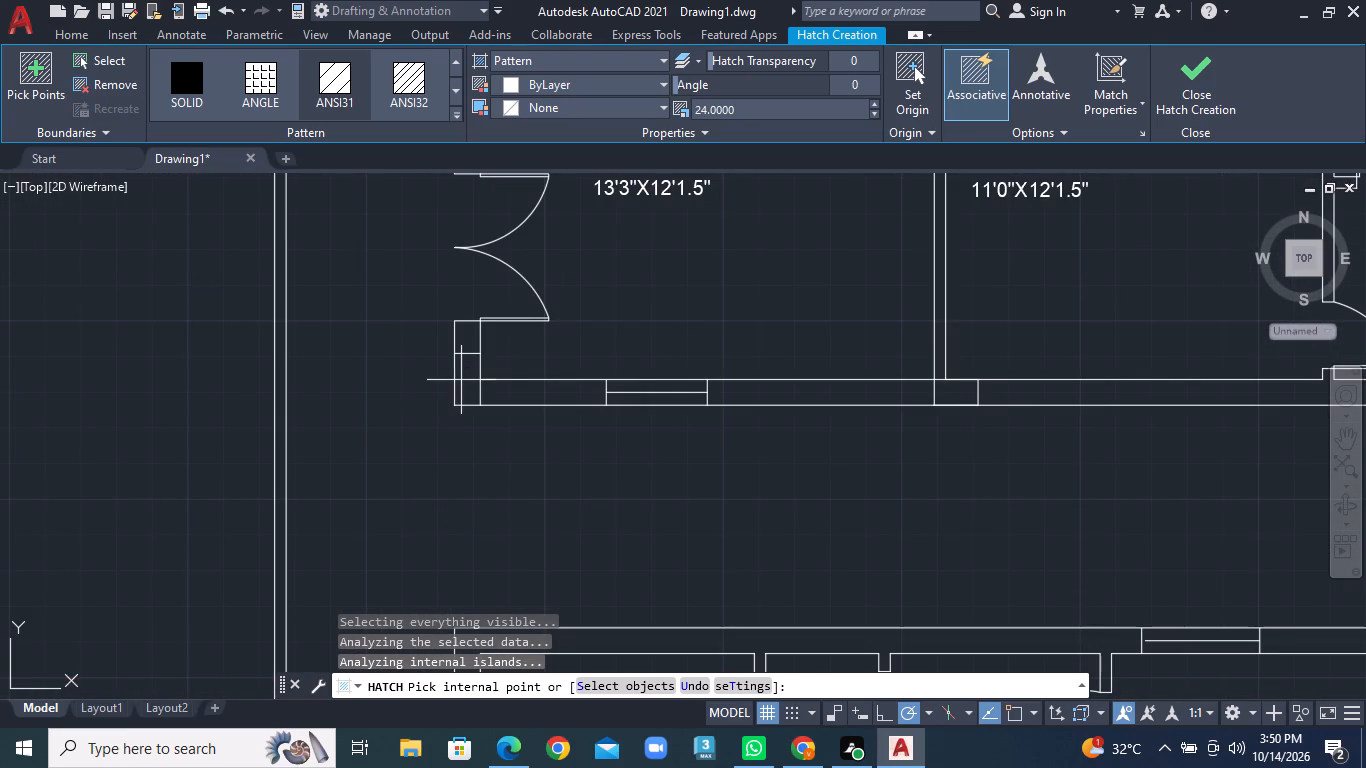
click(477, 378)
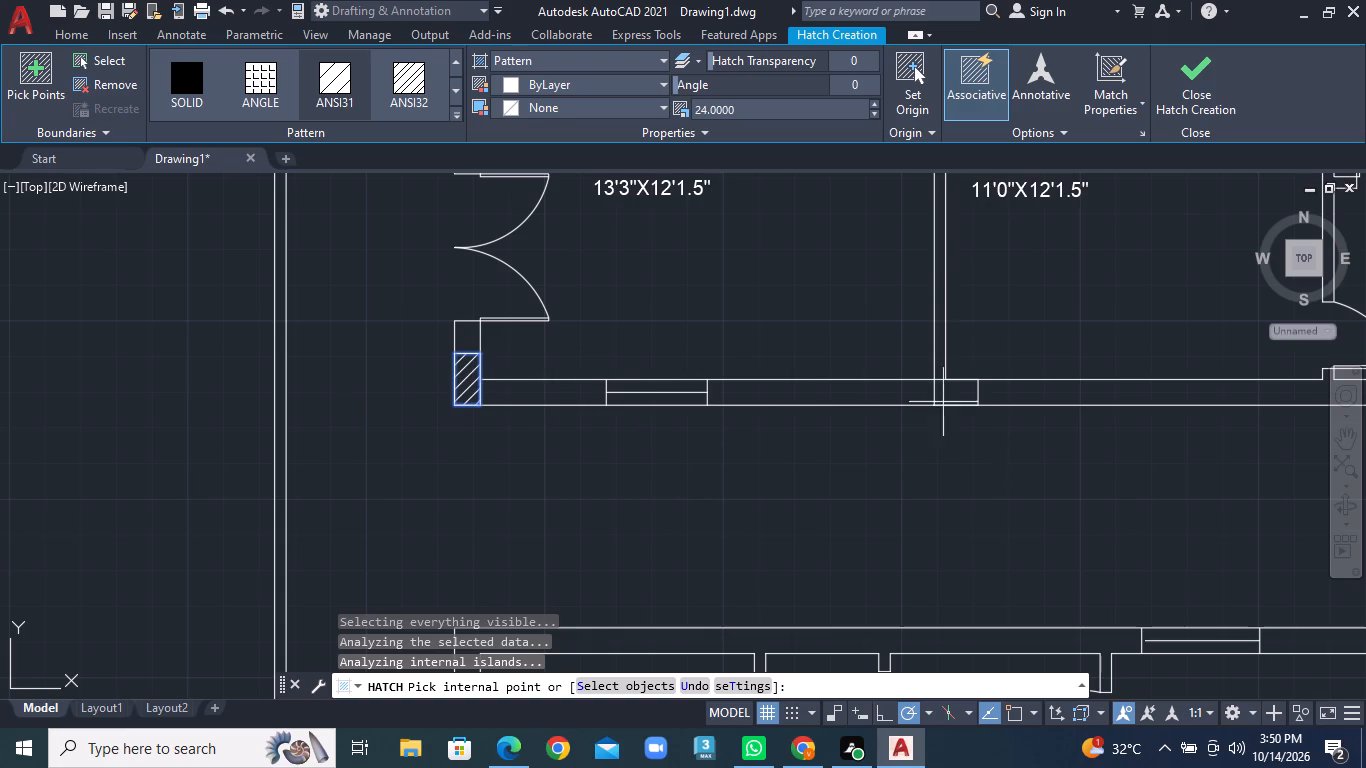
click(962, 393)
scroll(974, 394, down, 1)
middle_drag(978, 394, 542, 404)
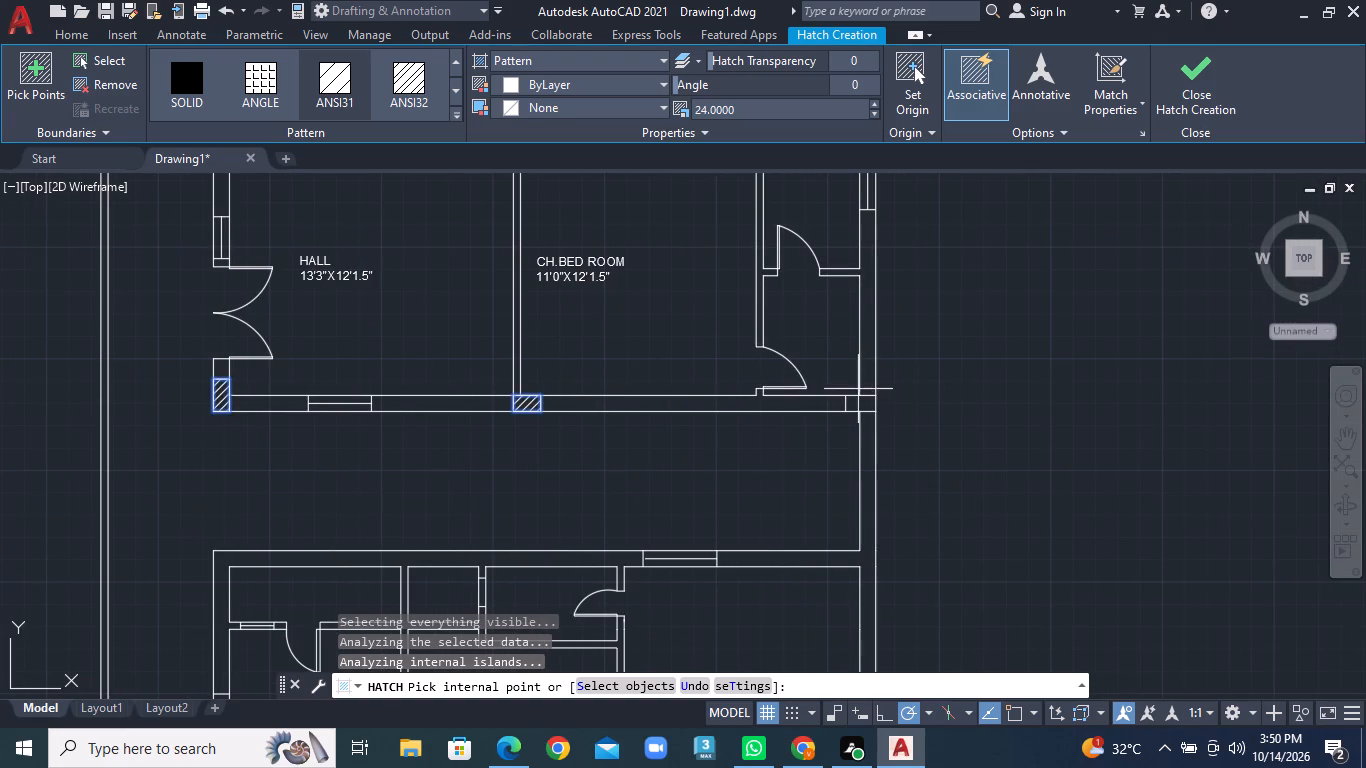
click(857, 405)
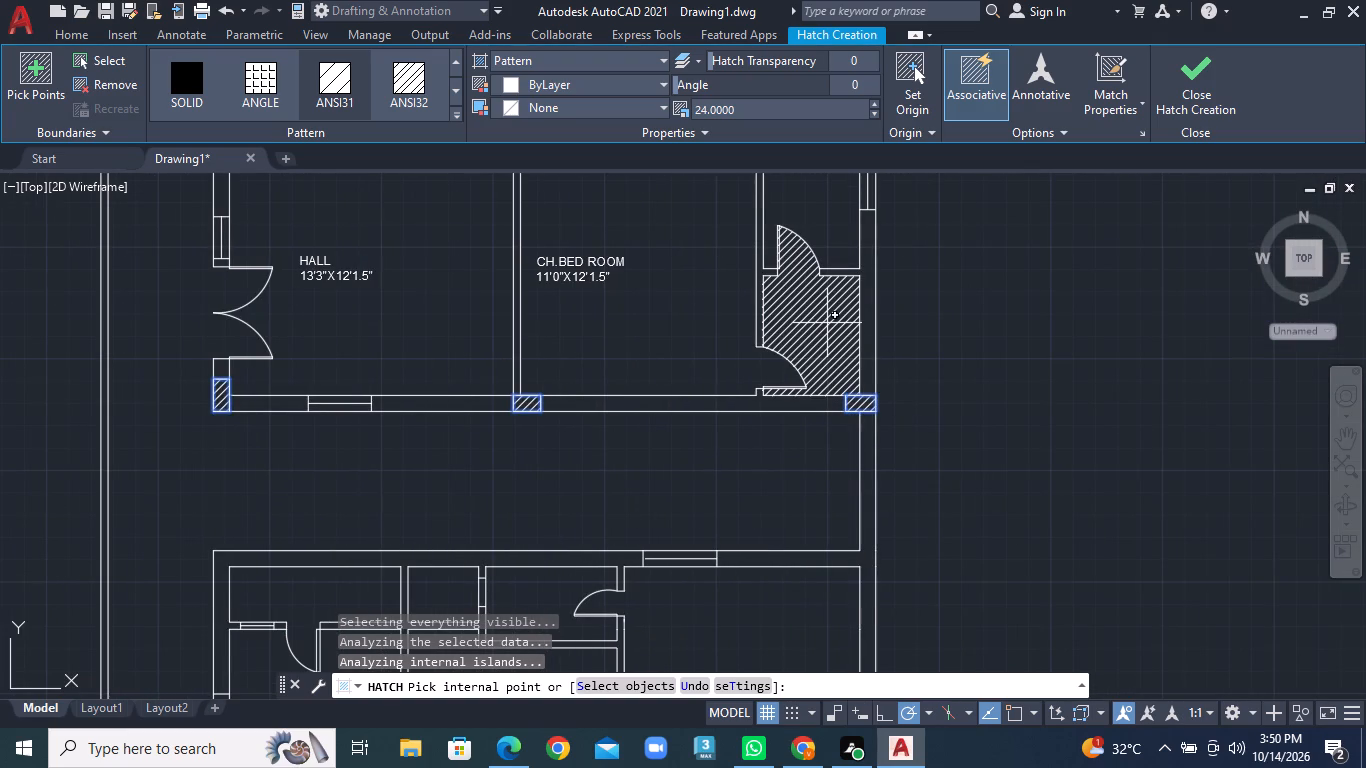
Add the lower unit's west-wall column beside the small closet and both parts of its mid east-wall column to the hatch.
scroll(827, 323, down, 1)
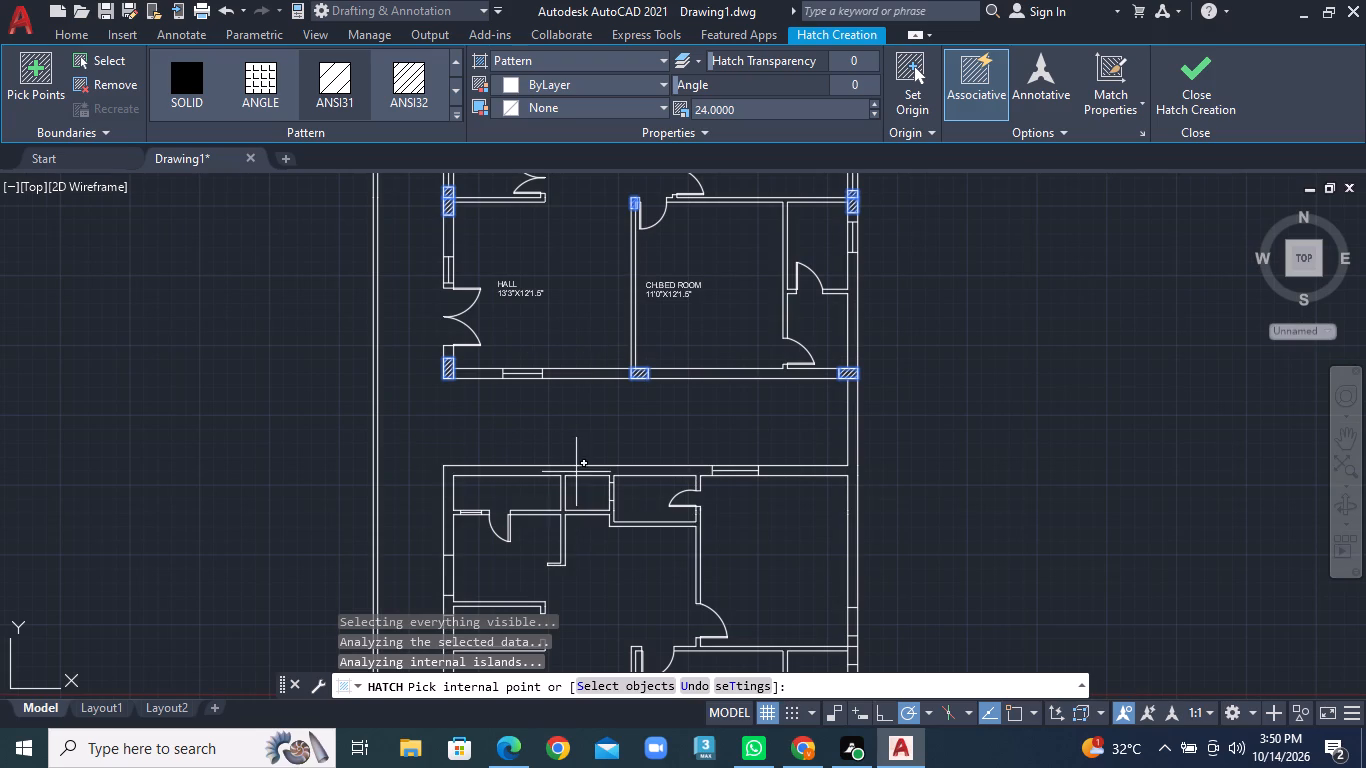
middle_drag(618, 511, 573, 325)
middle_click(573, 325)
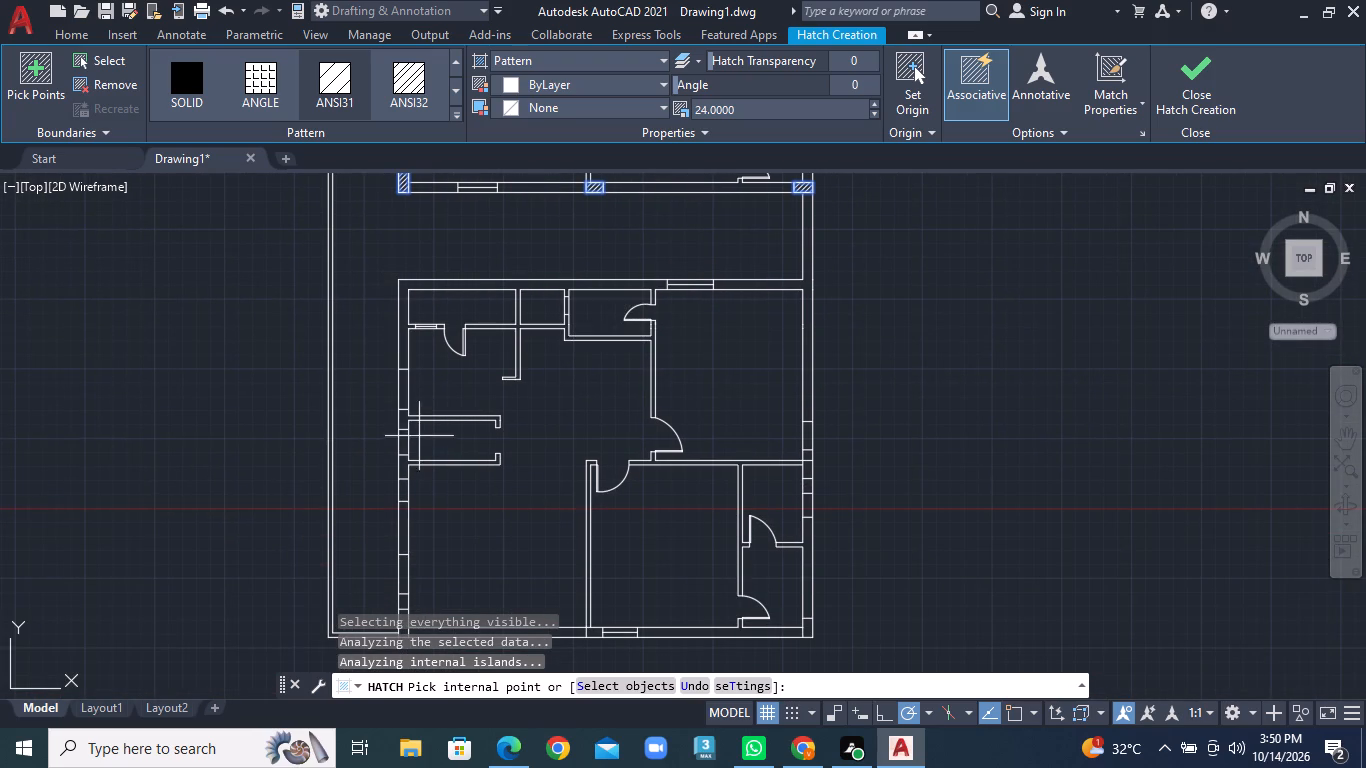
scroll(416, 442, up, 2)
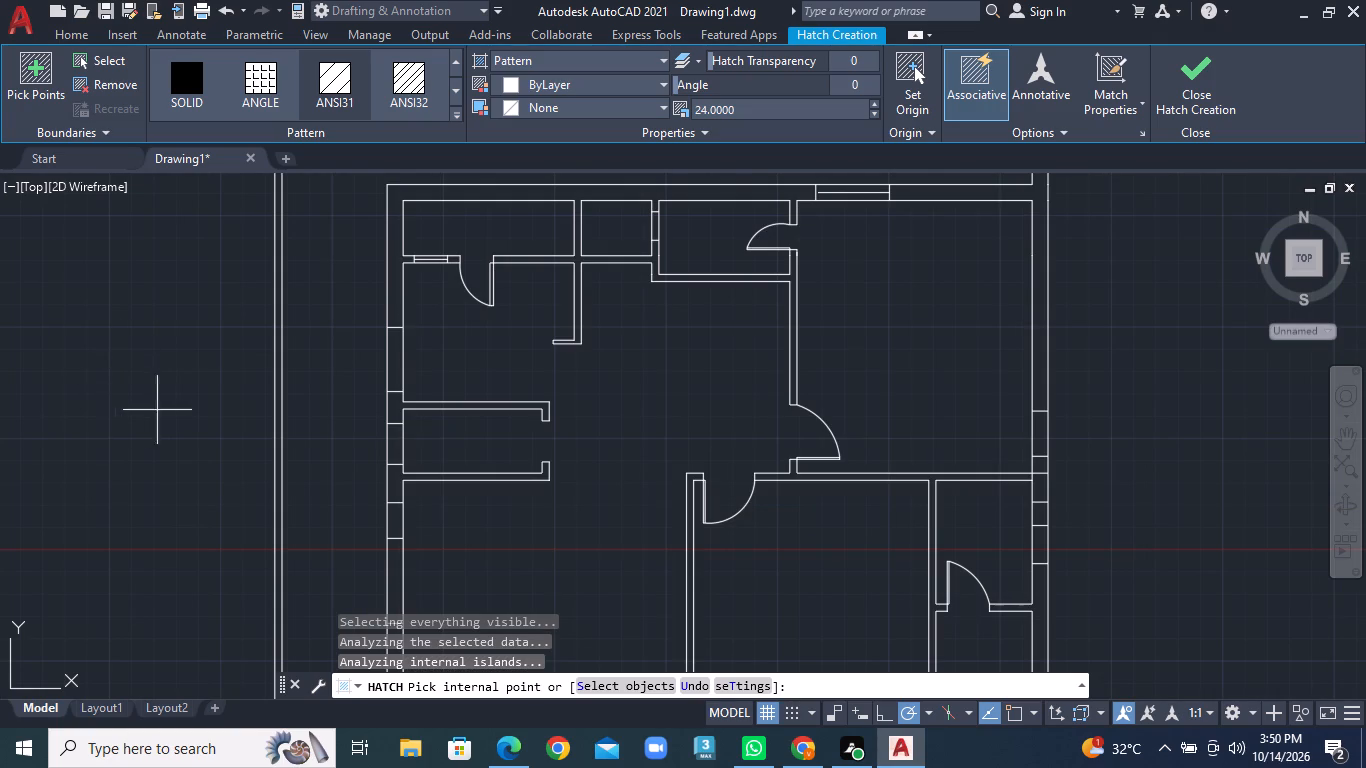
click(396, 450)
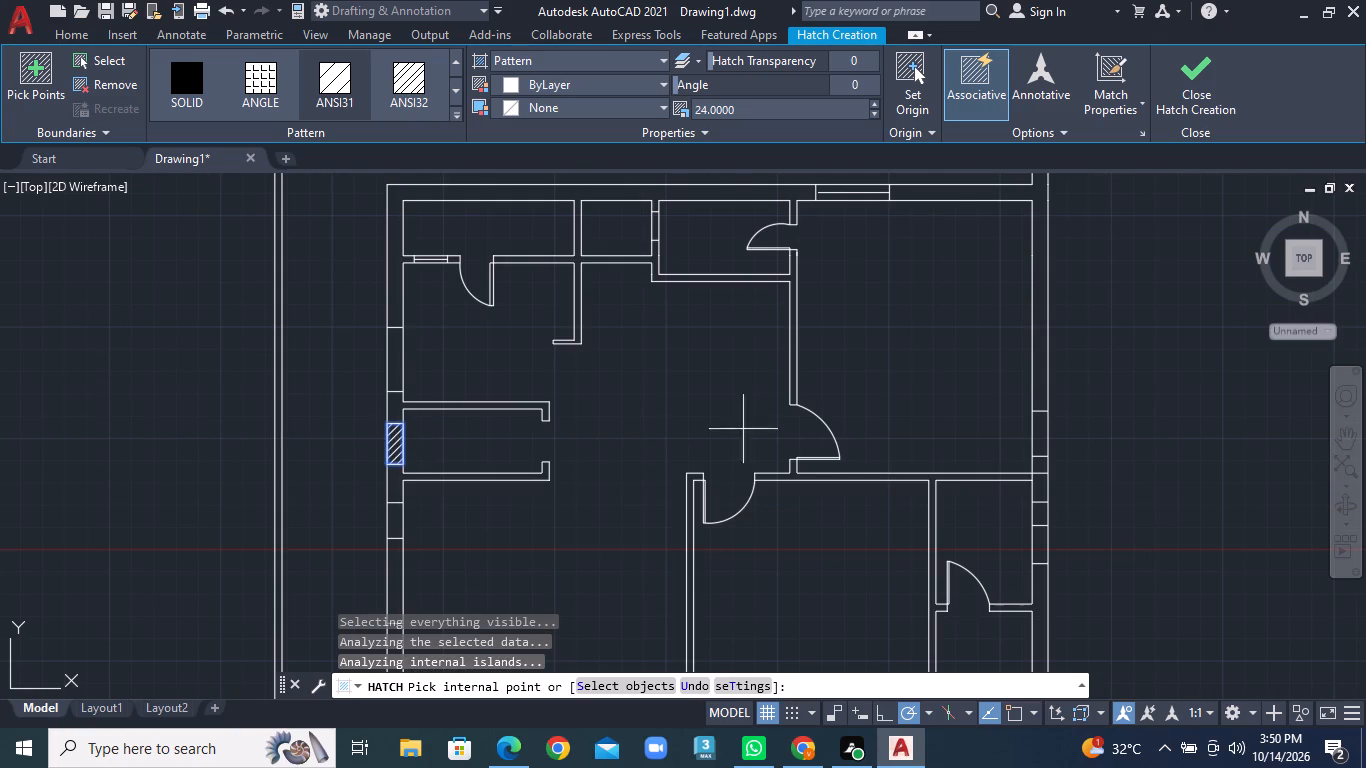
double_click(1046, 484)
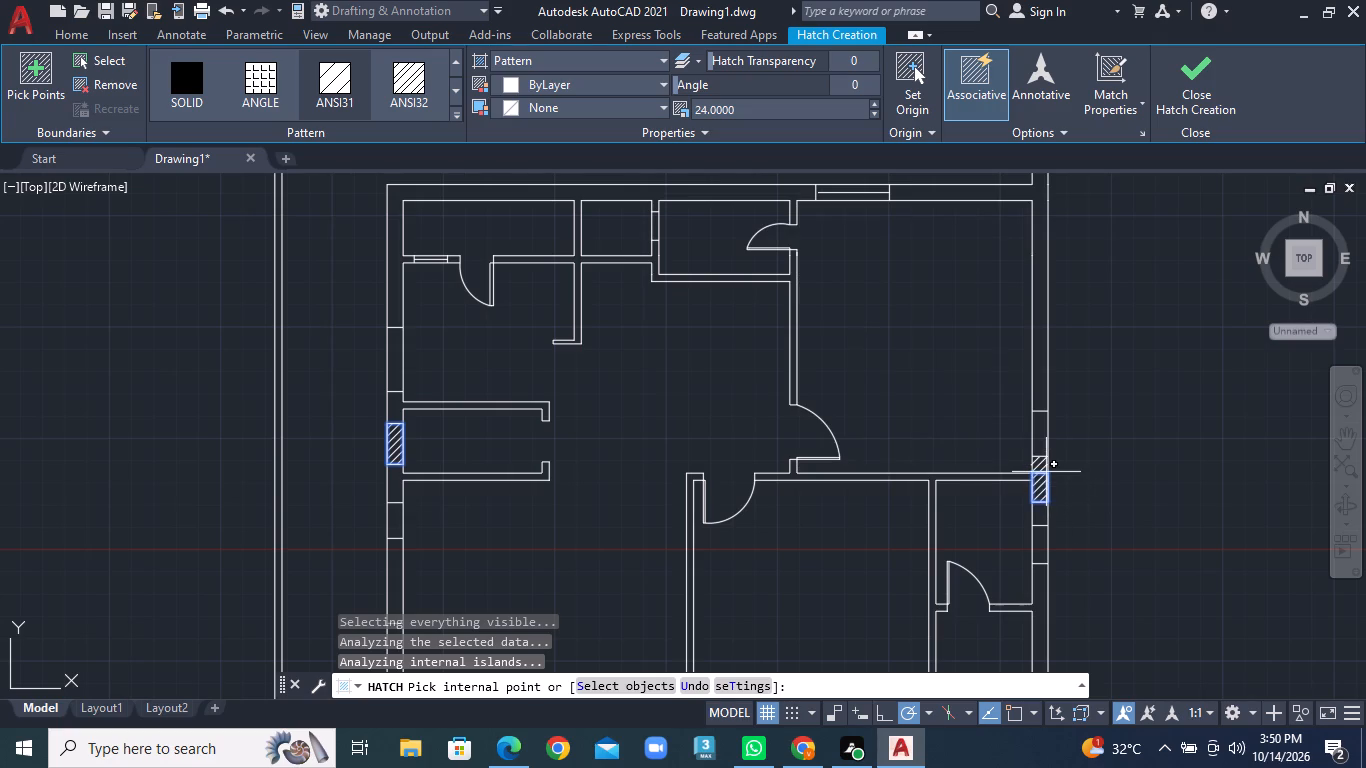
click(1046, 472)
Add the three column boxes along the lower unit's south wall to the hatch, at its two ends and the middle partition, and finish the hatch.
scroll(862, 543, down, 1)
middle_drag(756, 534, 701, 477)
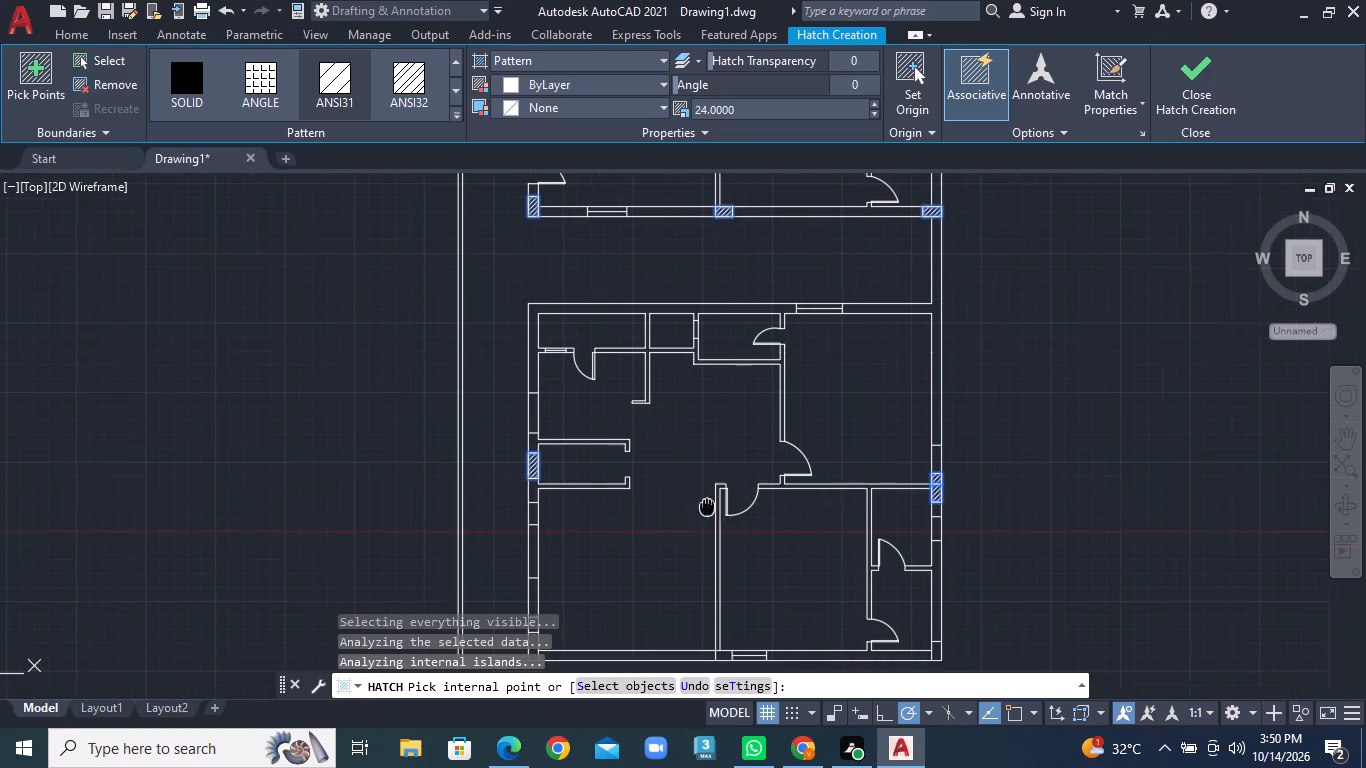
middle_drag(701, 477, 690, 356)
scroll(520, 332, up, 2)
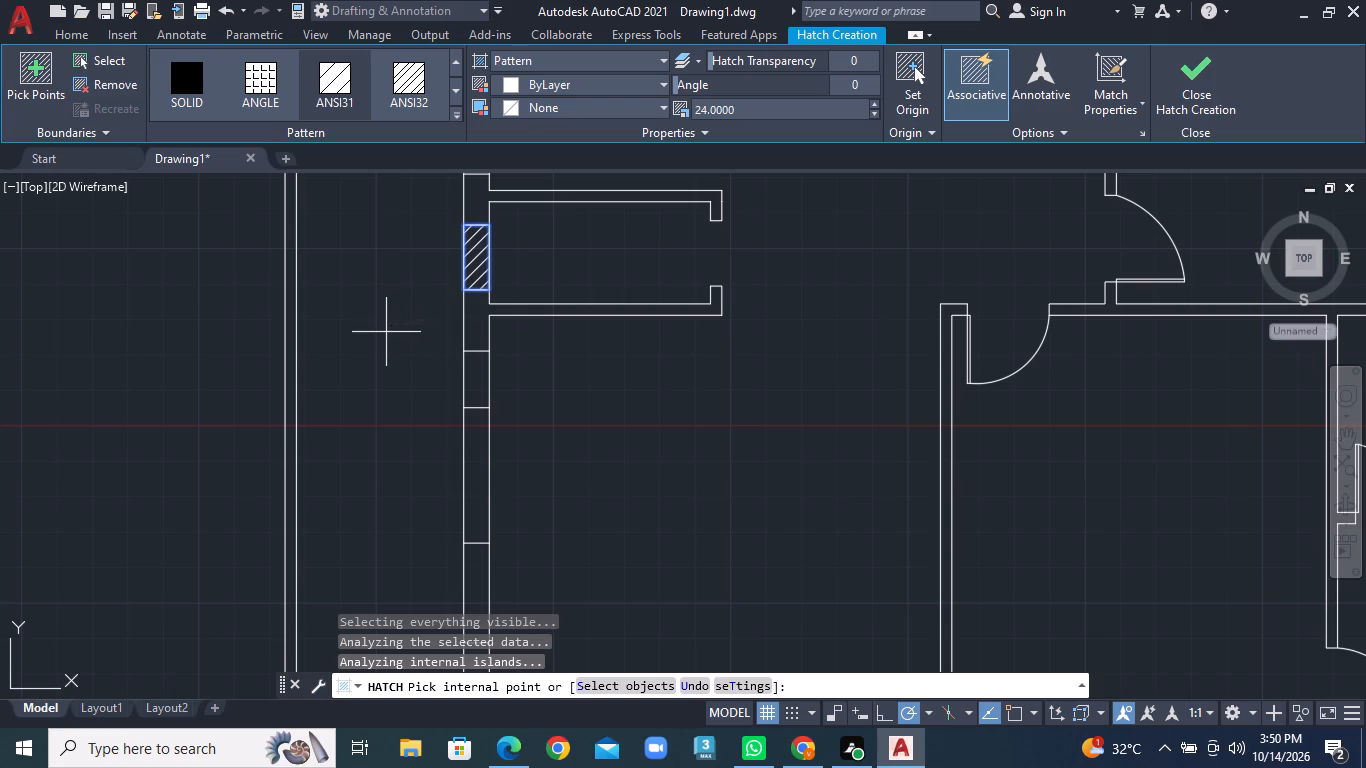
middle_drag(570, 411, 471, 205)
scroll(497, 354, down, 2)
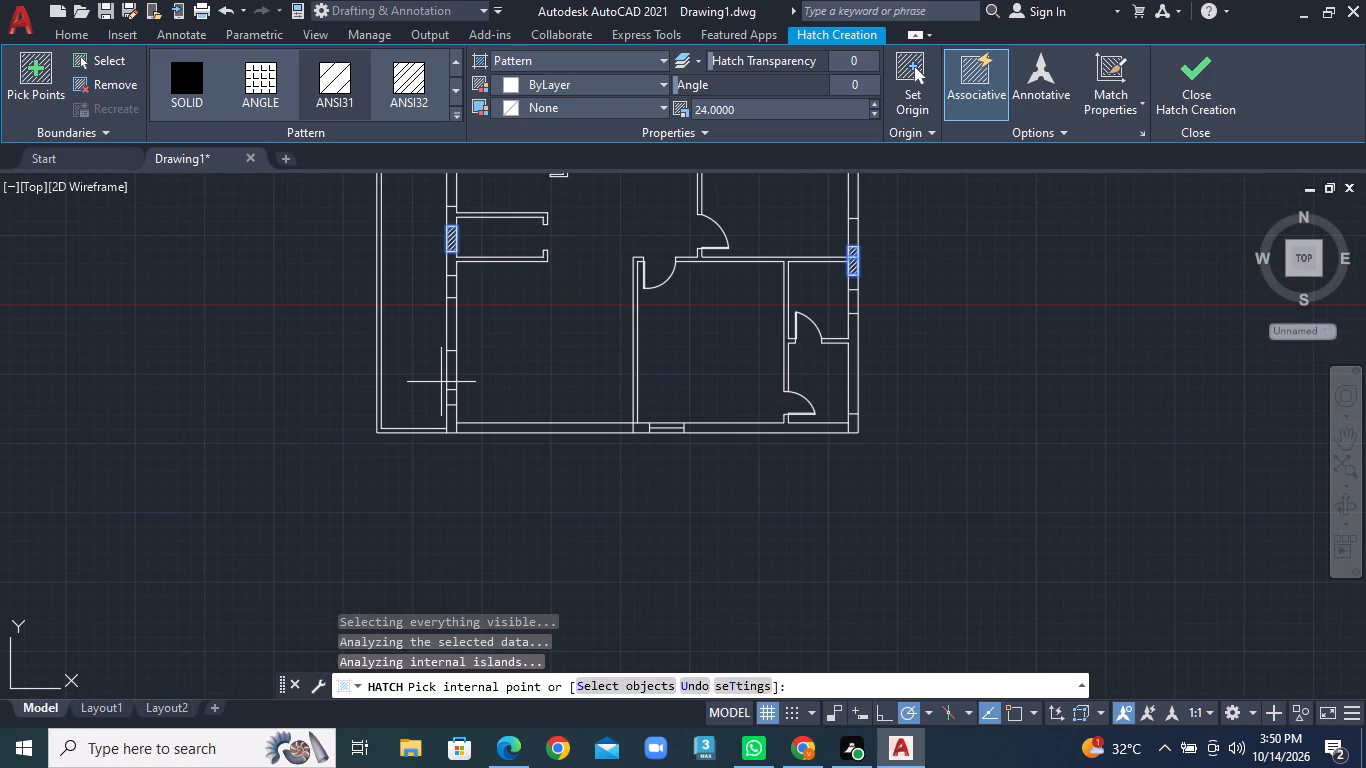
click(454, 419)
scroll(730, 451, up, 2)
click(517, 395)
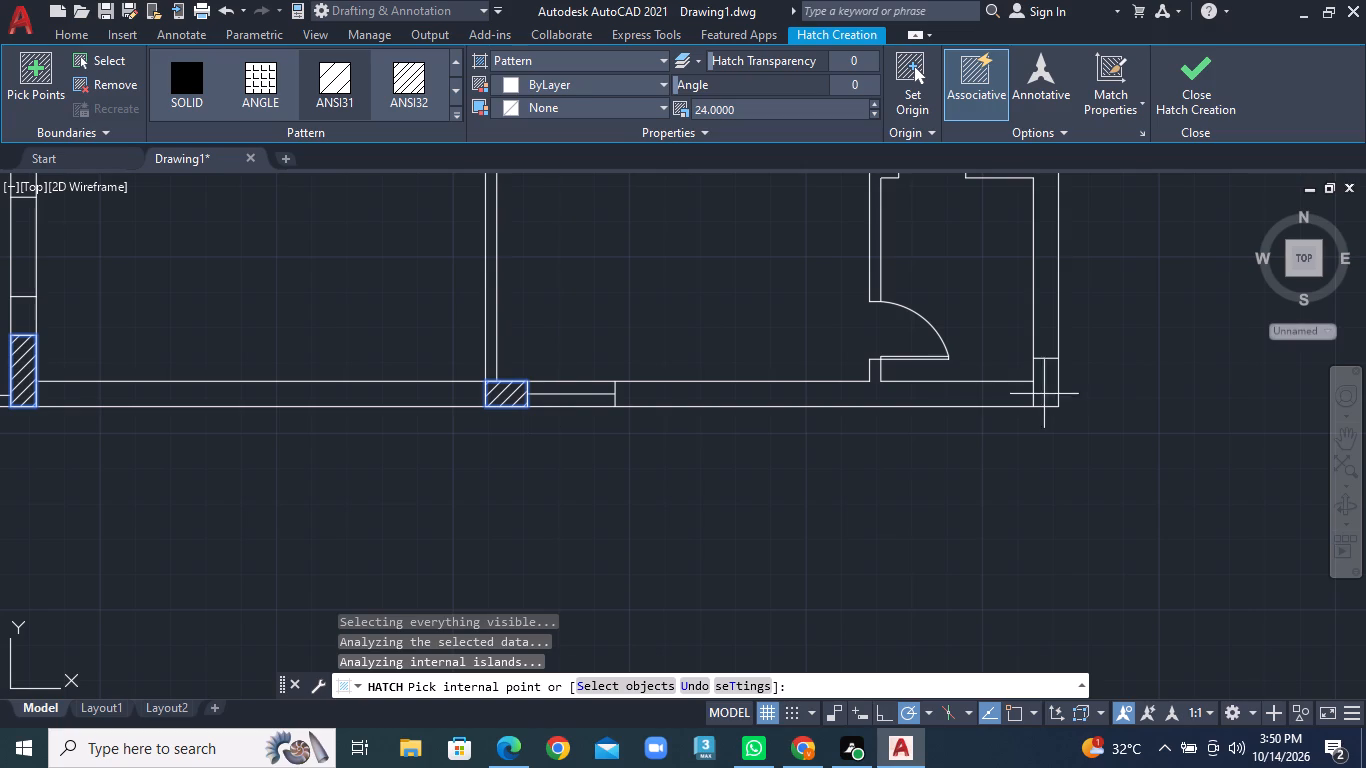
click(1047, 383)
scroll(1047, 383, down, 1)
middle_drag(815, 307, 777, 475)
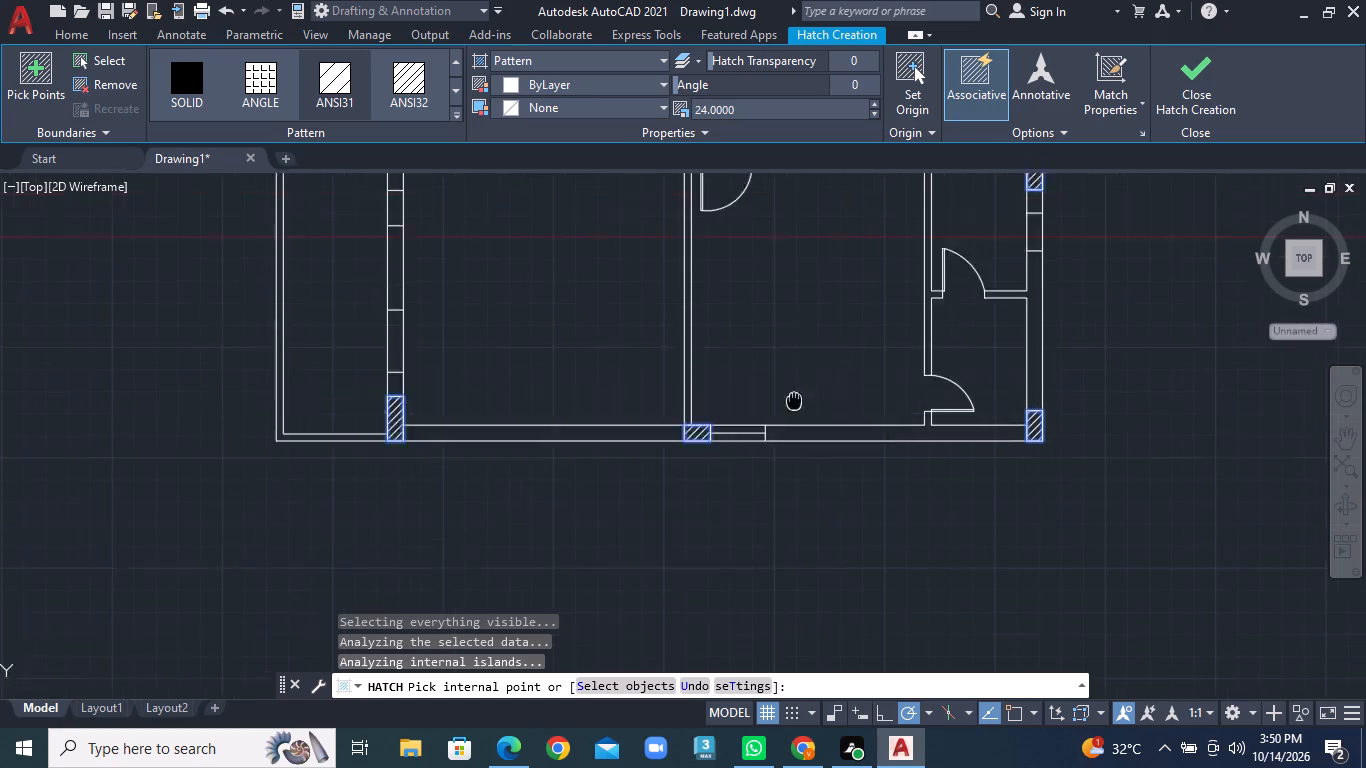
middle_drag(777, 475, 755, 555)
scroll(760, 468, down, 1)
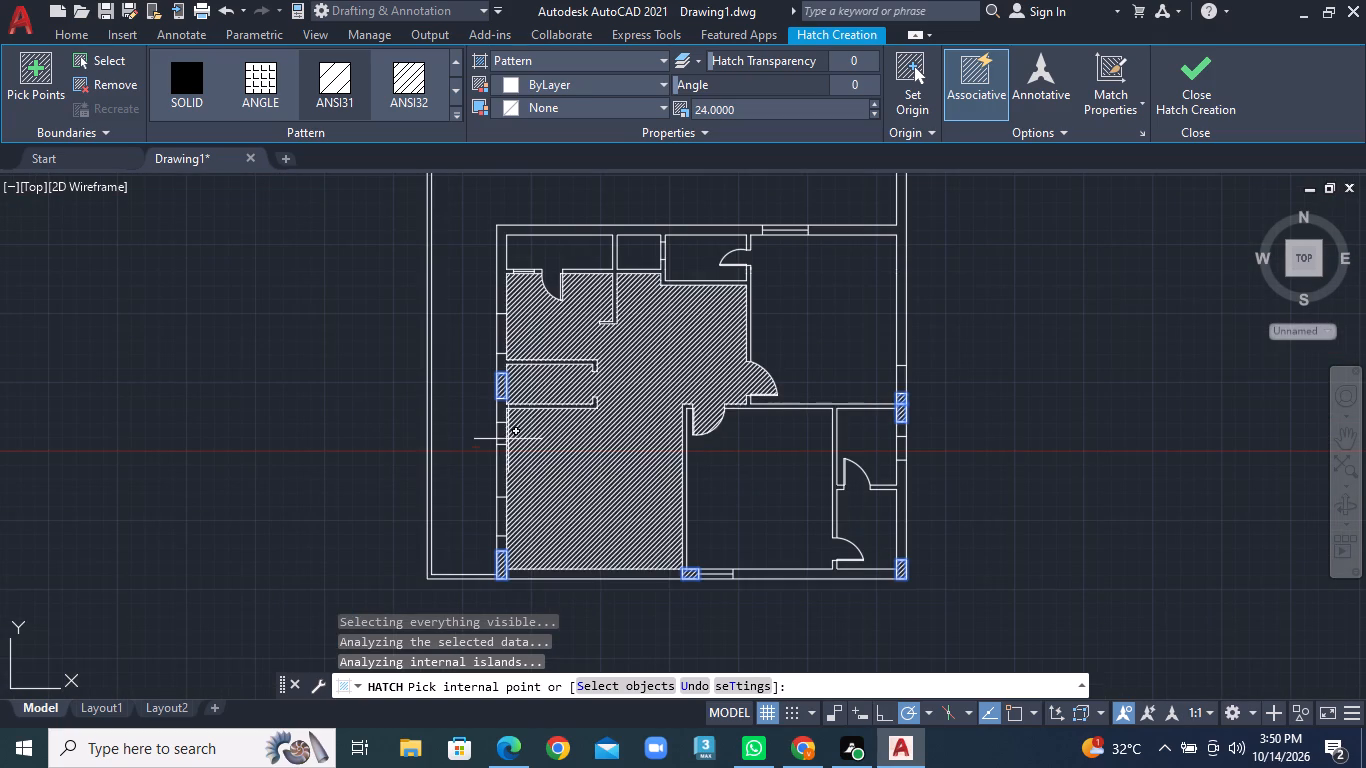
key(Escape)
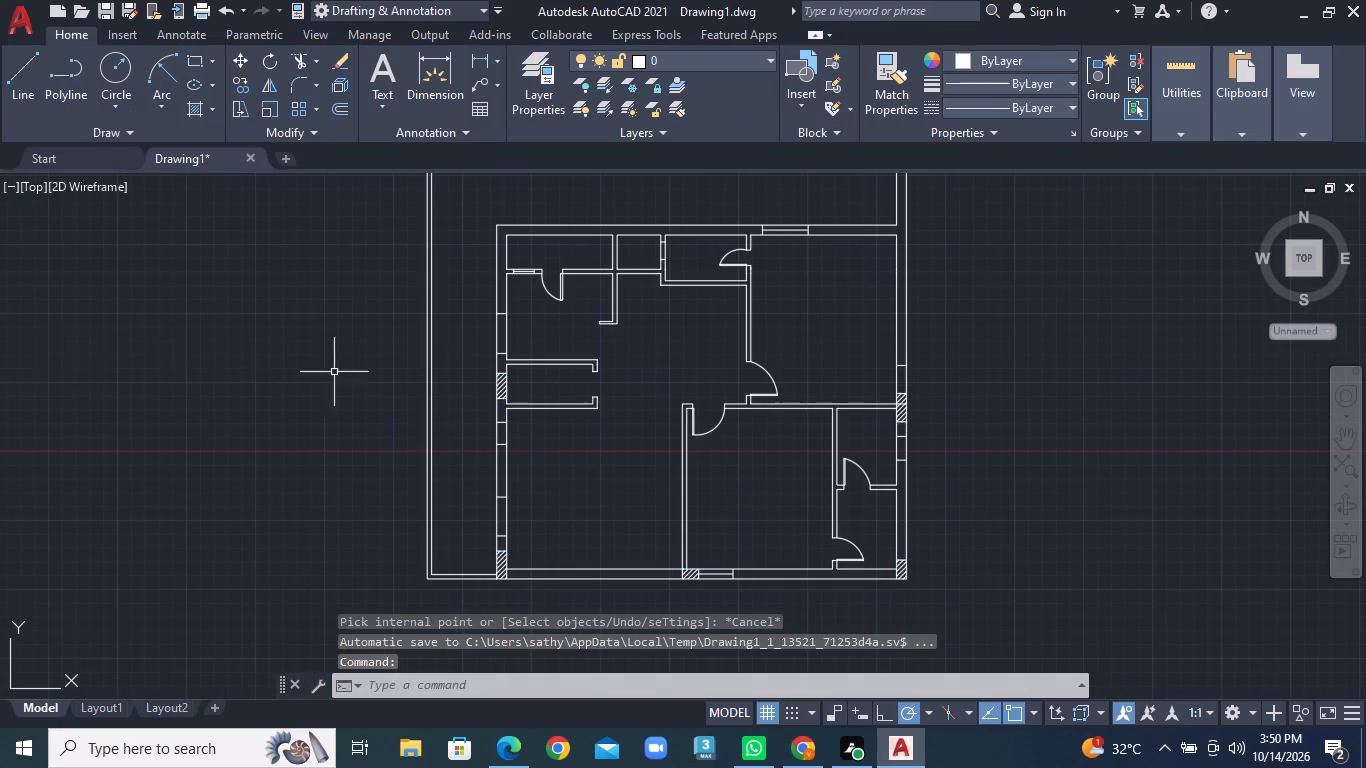
Delete the combined column hatch, picking it at the west-wall column beside the lower unit's small closet.
scroll(343, 378, up, 2)
double_click(746, 401)
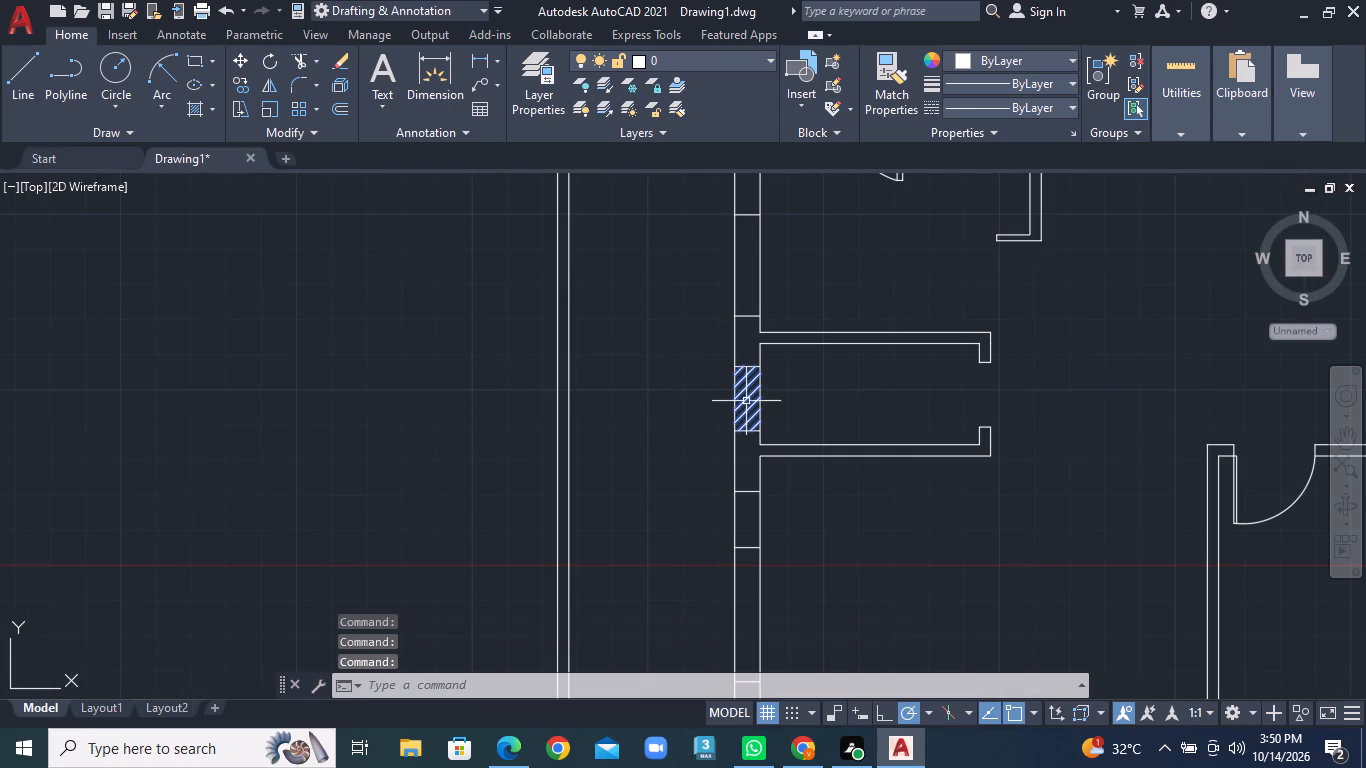
key(Delete)
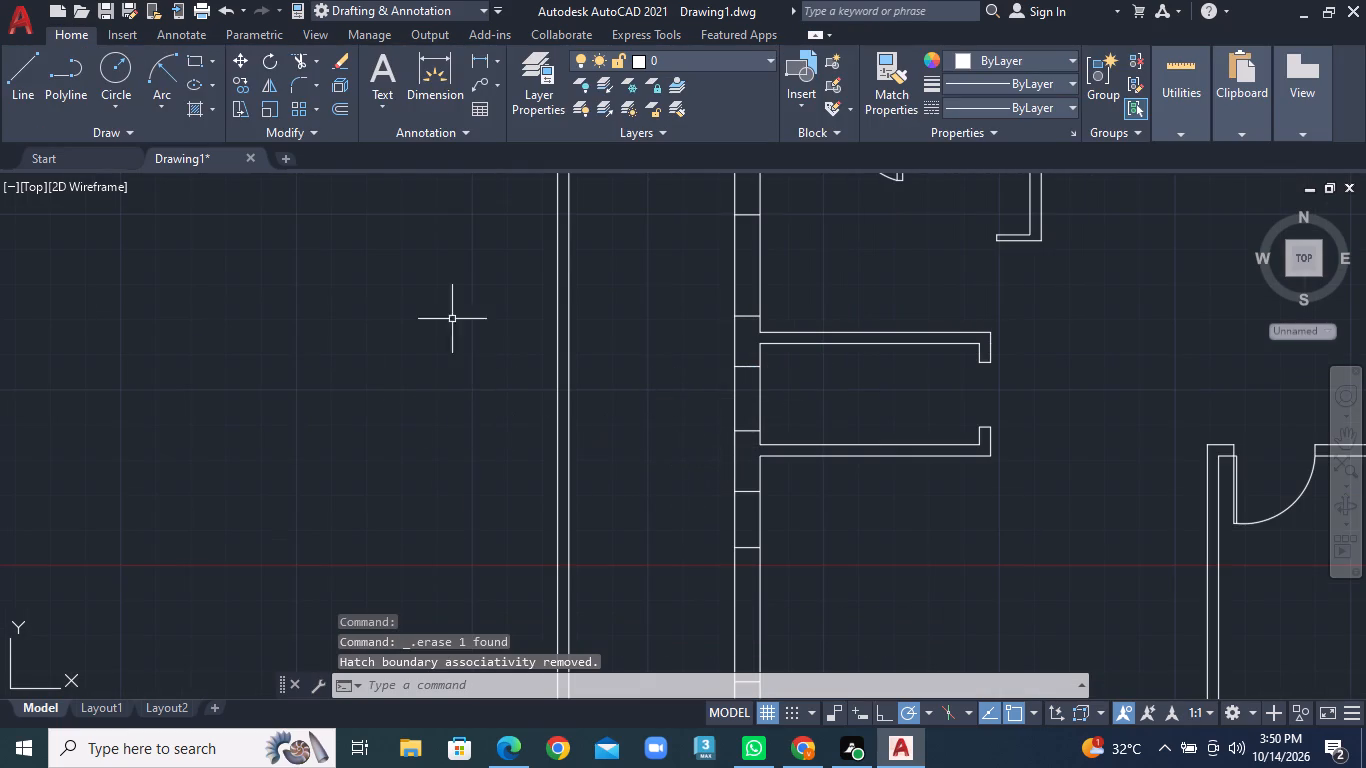
Draw a short line along the west wall's inner face, closing the end of the small closet's south wall.
click(18, 85)
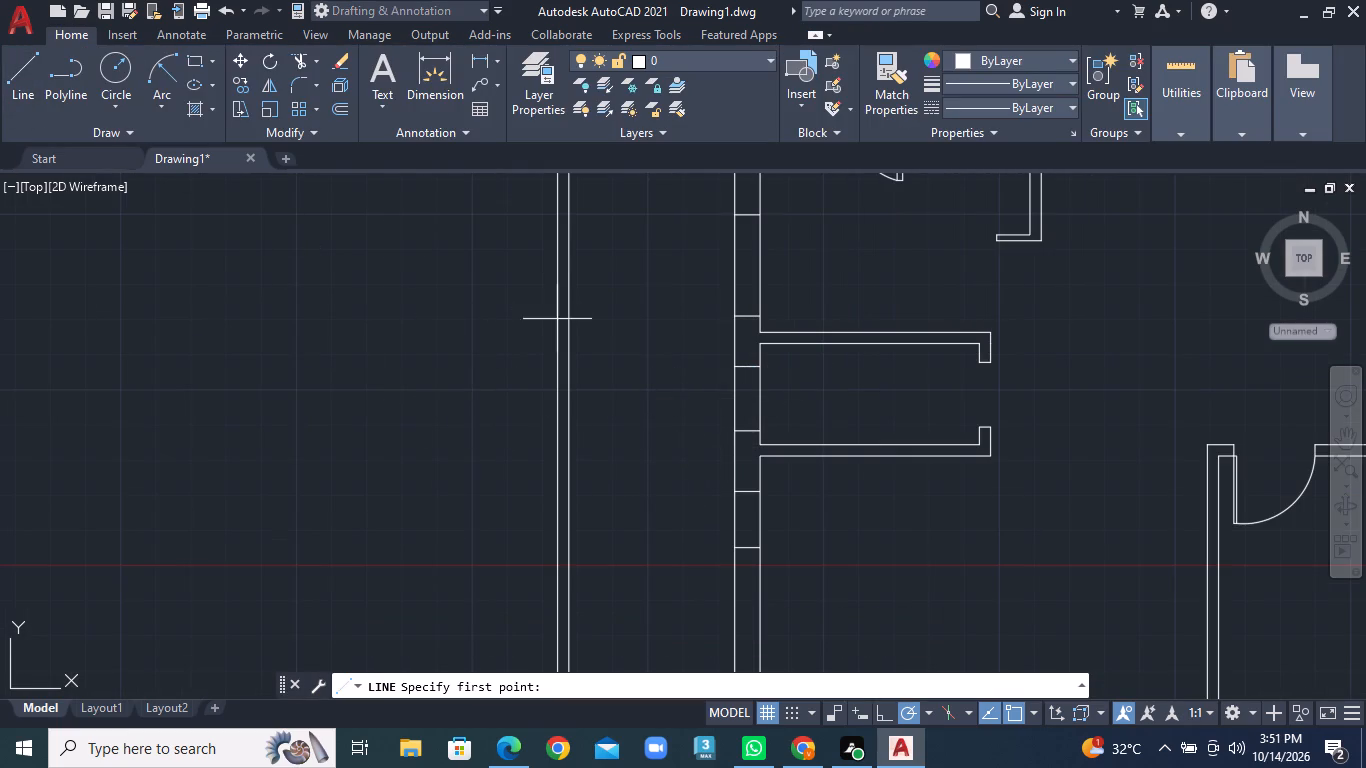
scroll(651, 357, up, 2)
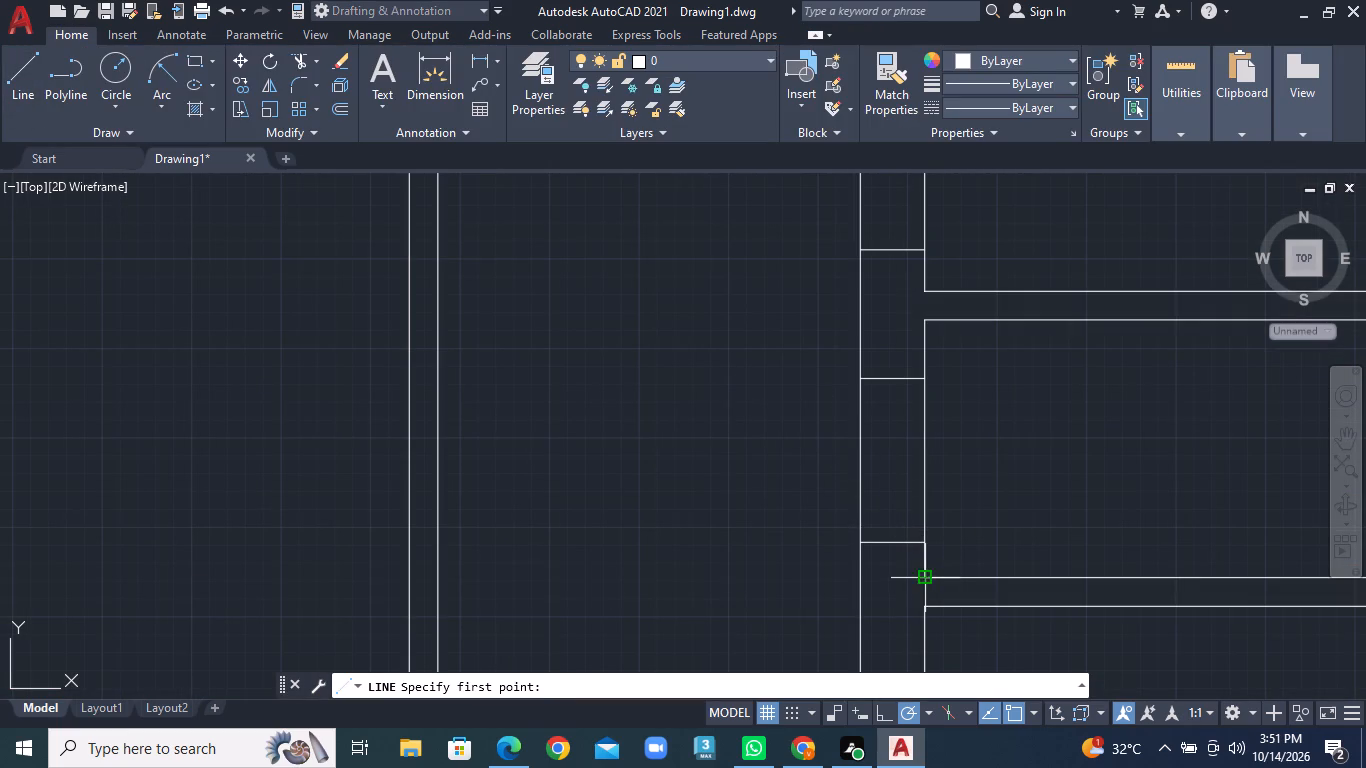
double_click(926, 579)
click(926, 608)
right_click(926, 608)
click(991, 399)
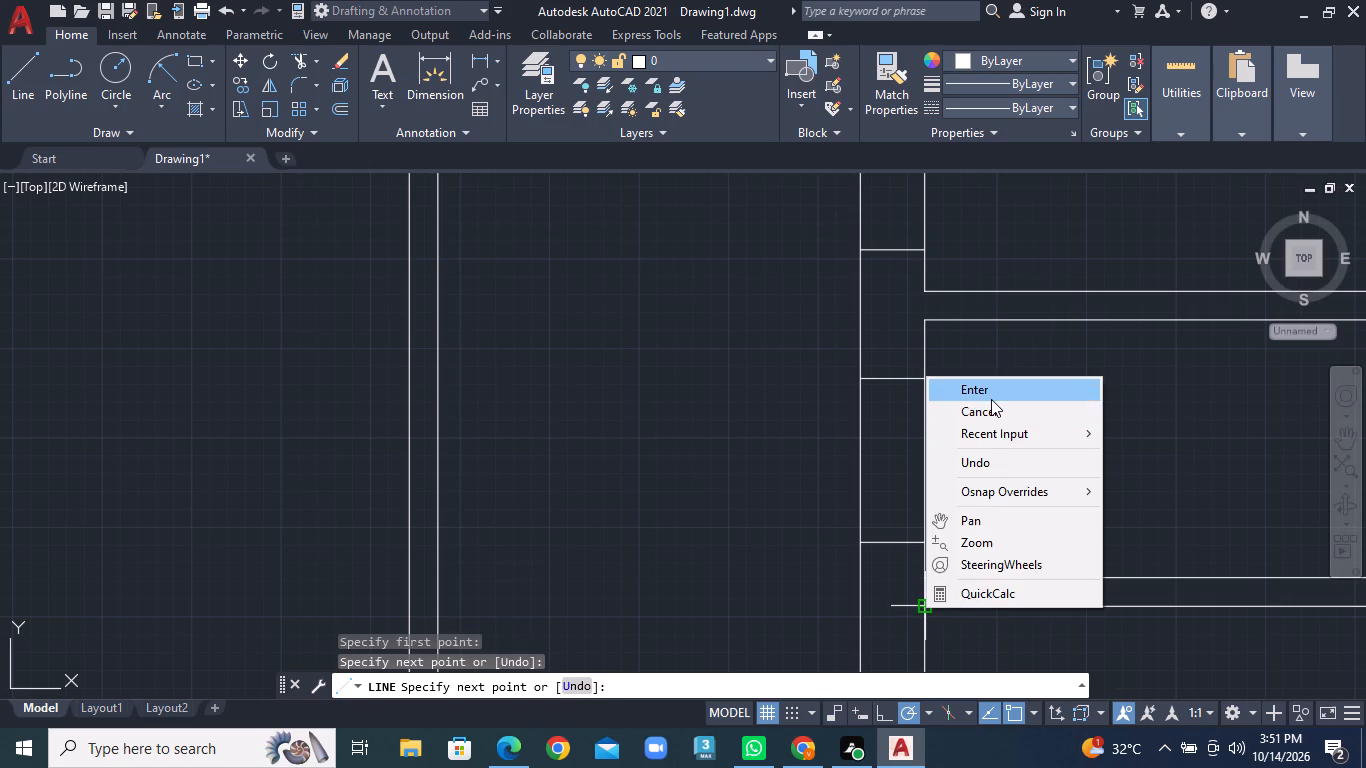
Hatch the box in the lower unit's west wall just south of the small closet as its own hatch.
scroll(991, 399, down, 2)
middle_drag(1001, 511, 316, 403)
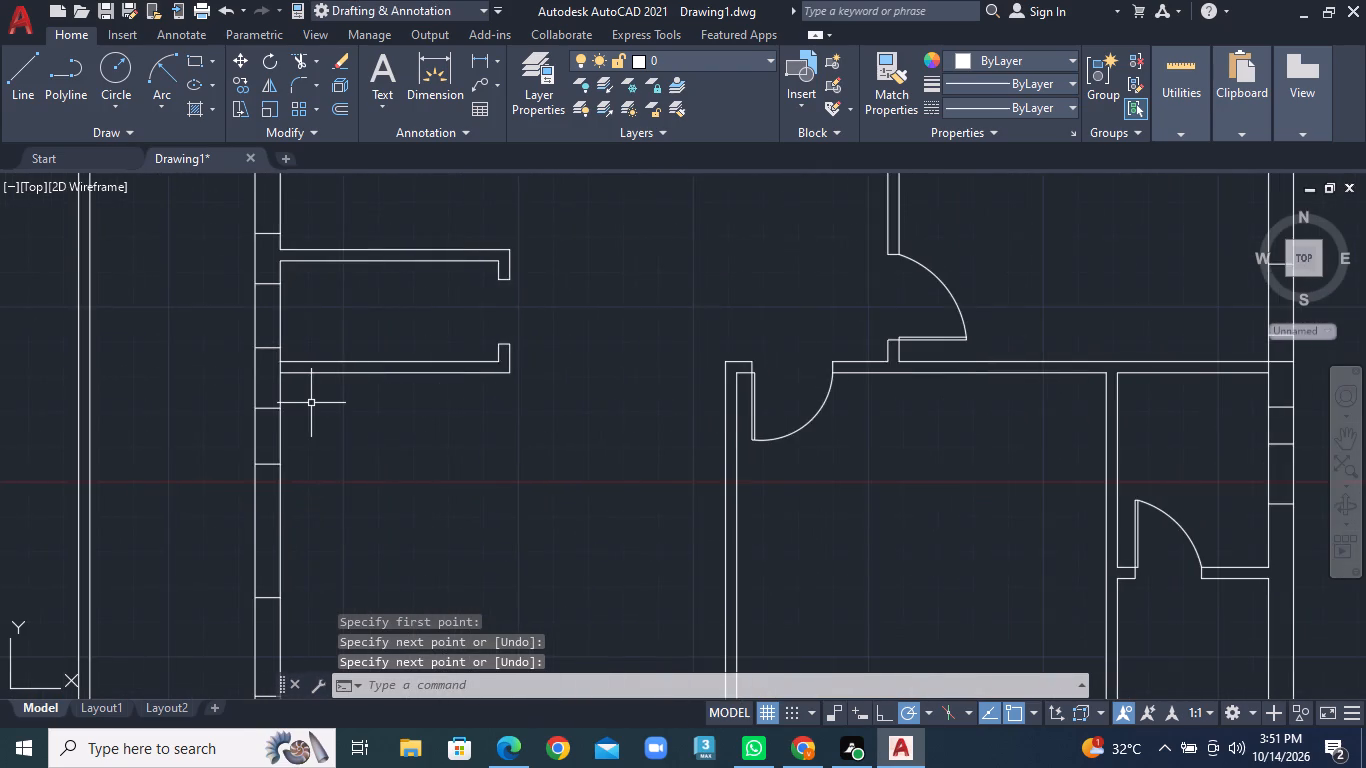
scroll(309, 403, down, 1)
scroll(309, 403, up, 1)
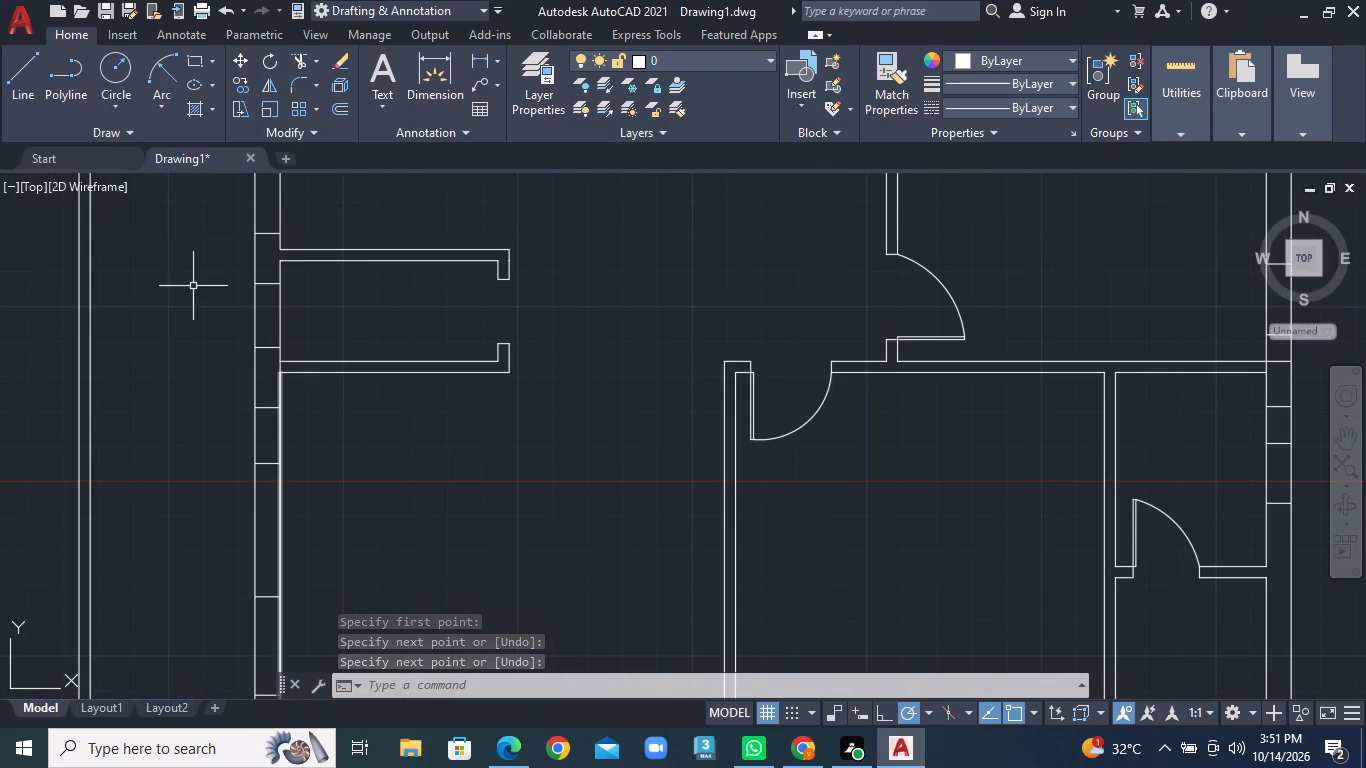
click(208, 107)
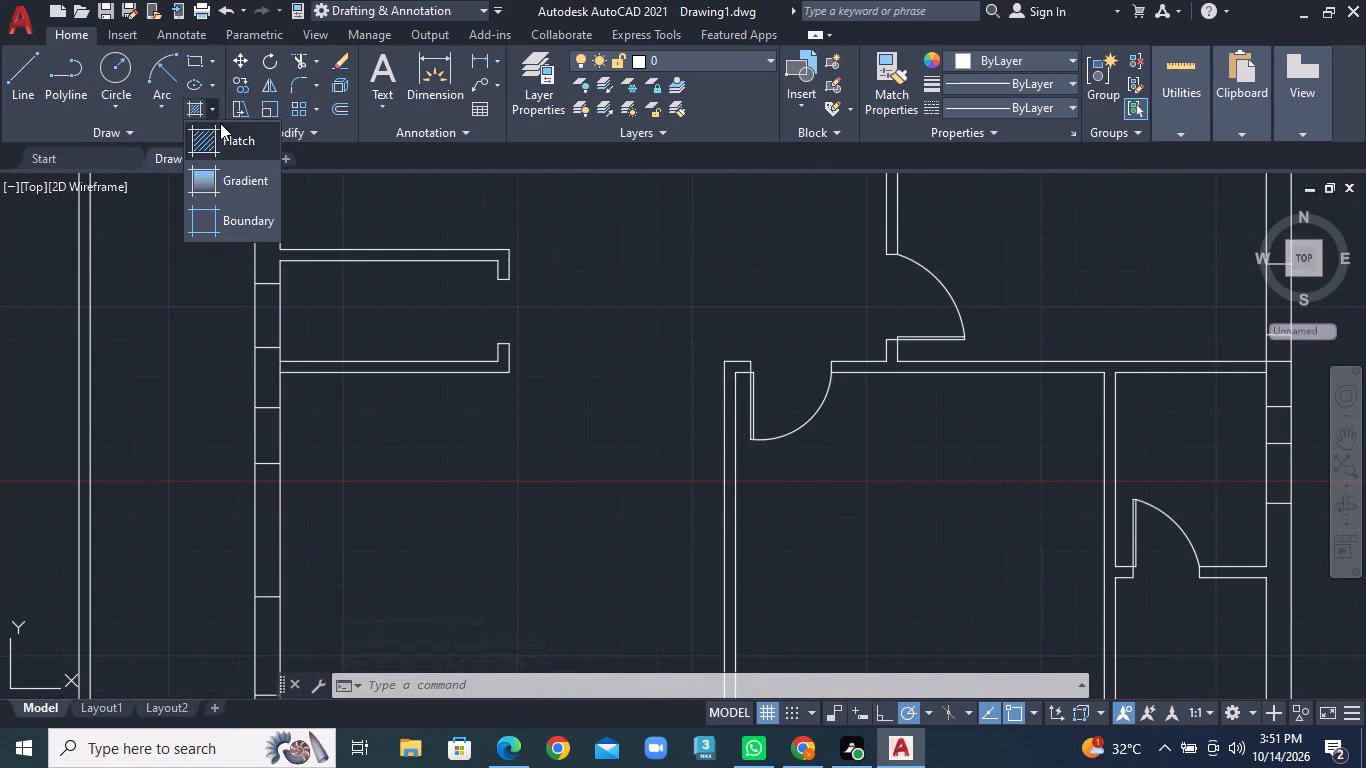
click(226, 137)
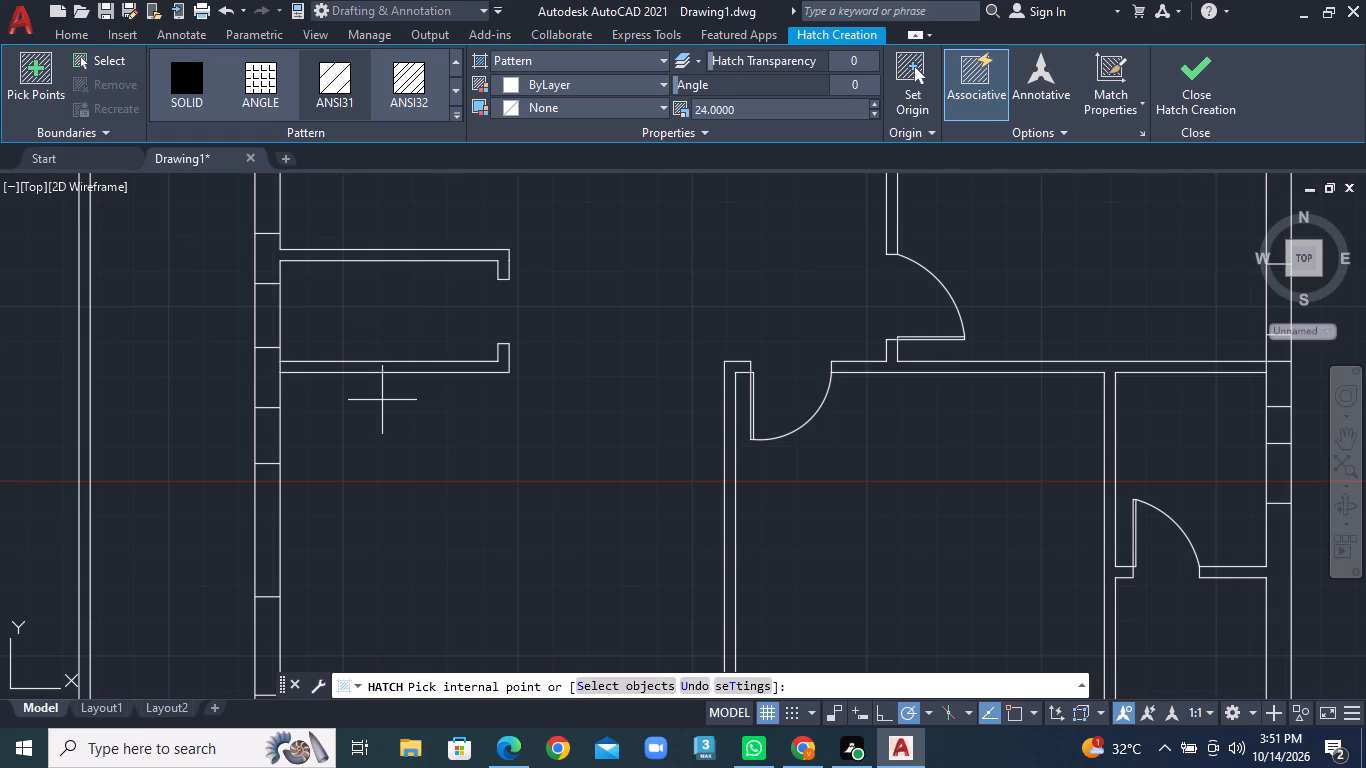
click(272, 426)
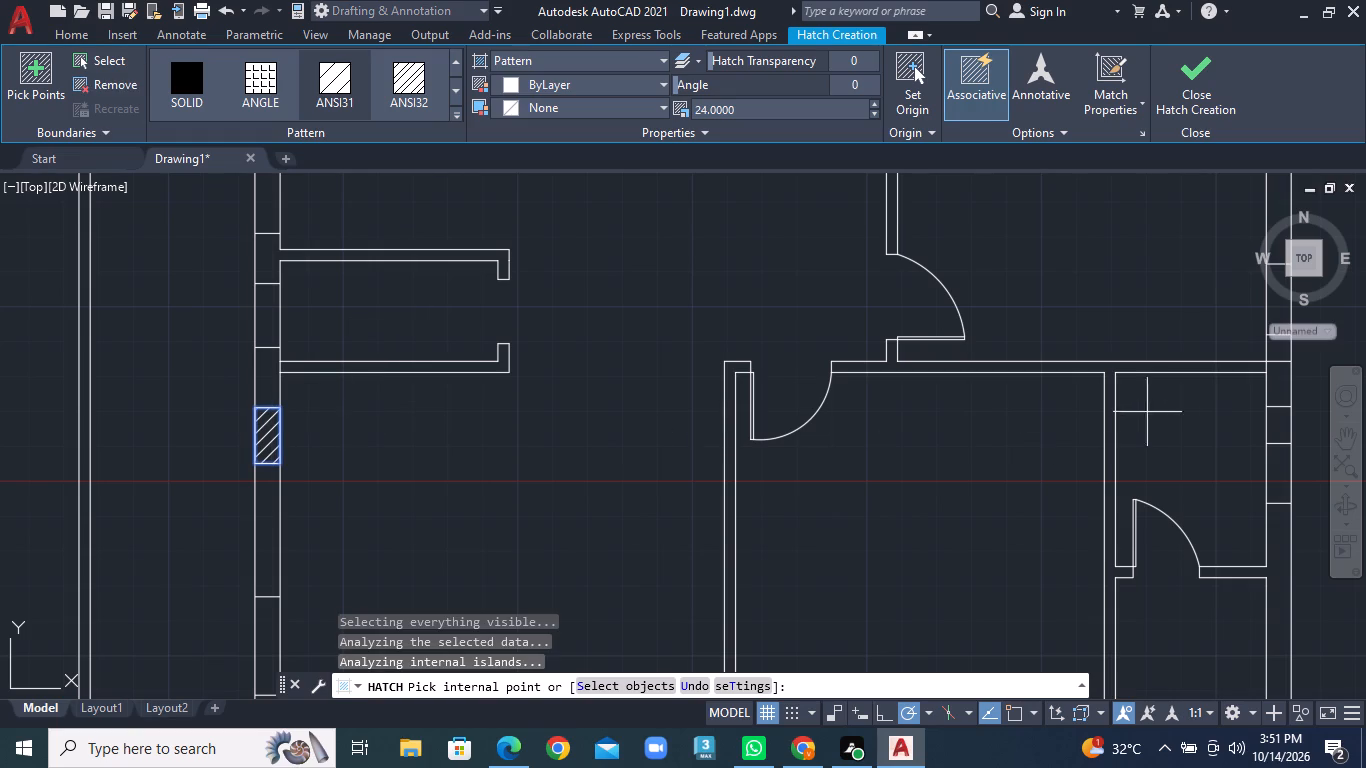
click(1274, 397)
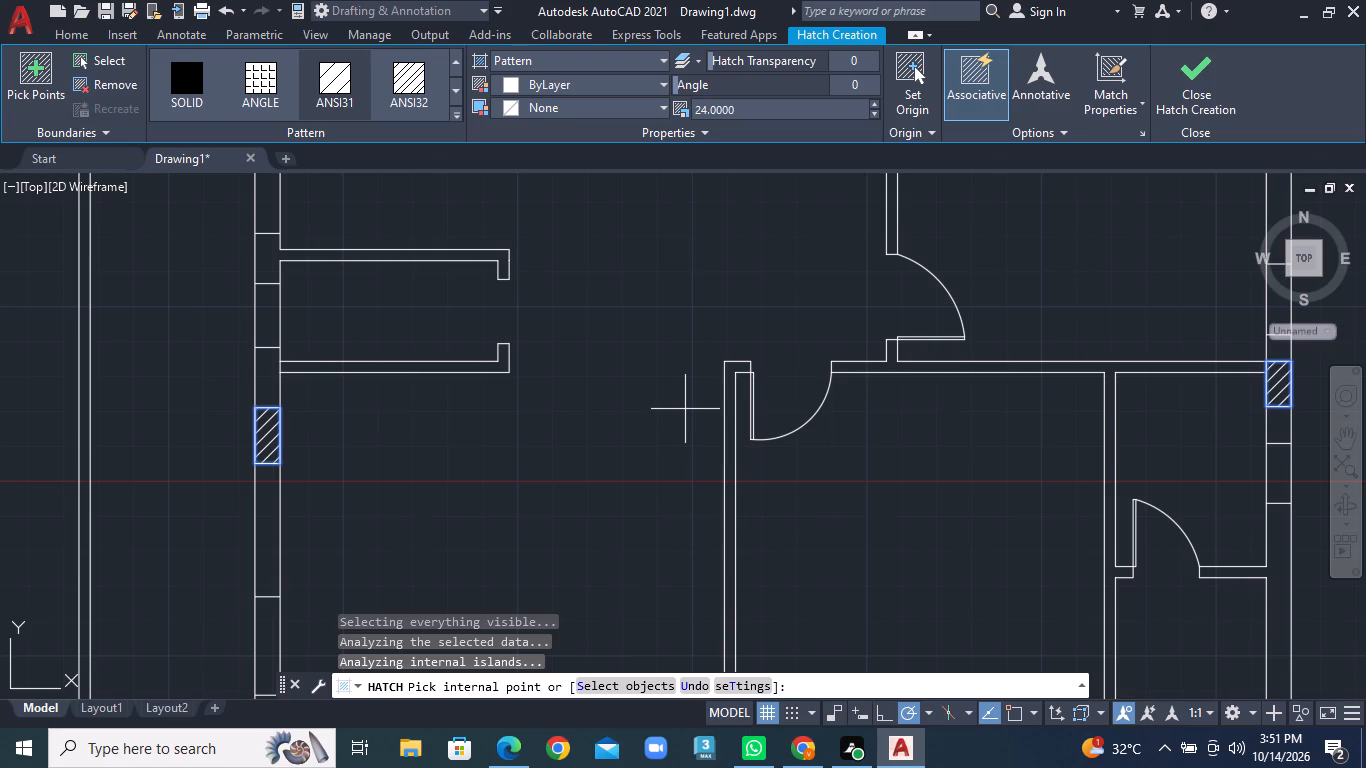
key(ctrl+z)
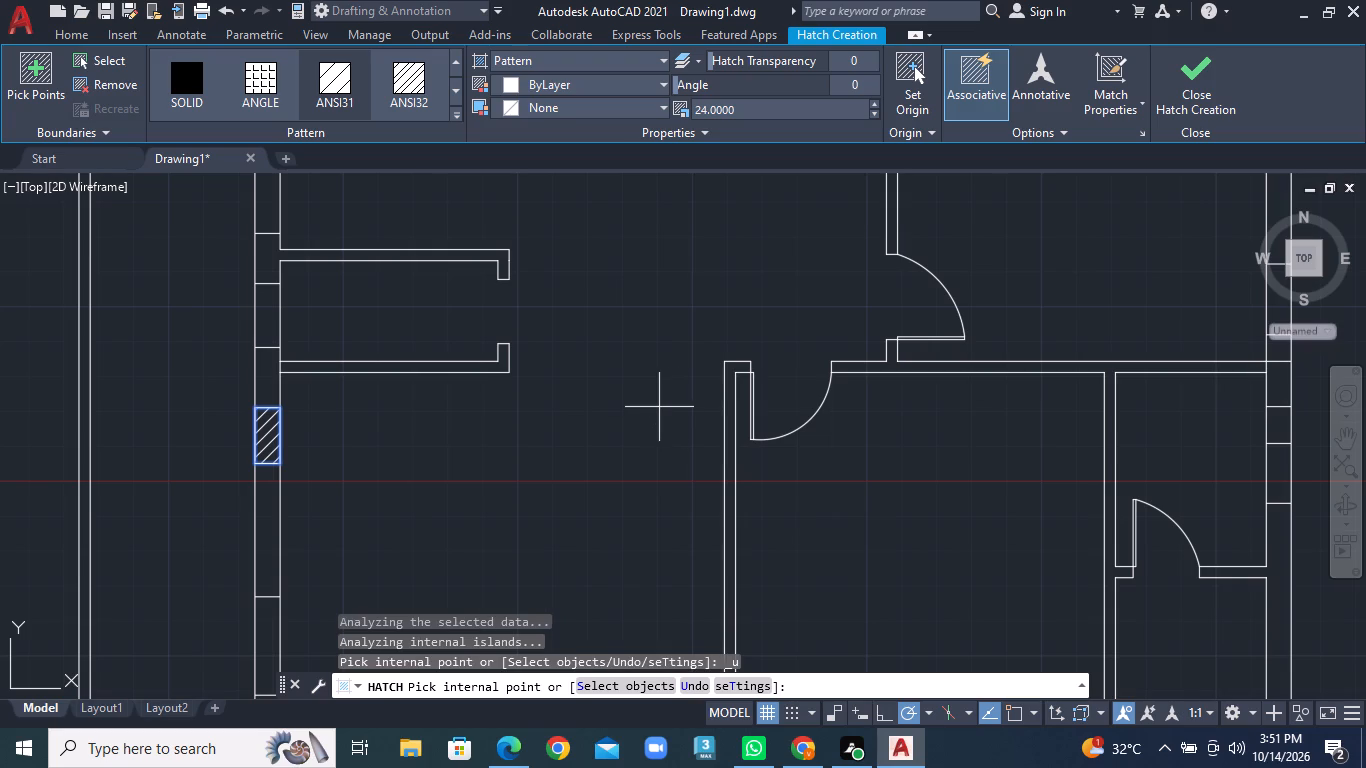
key(Escape)
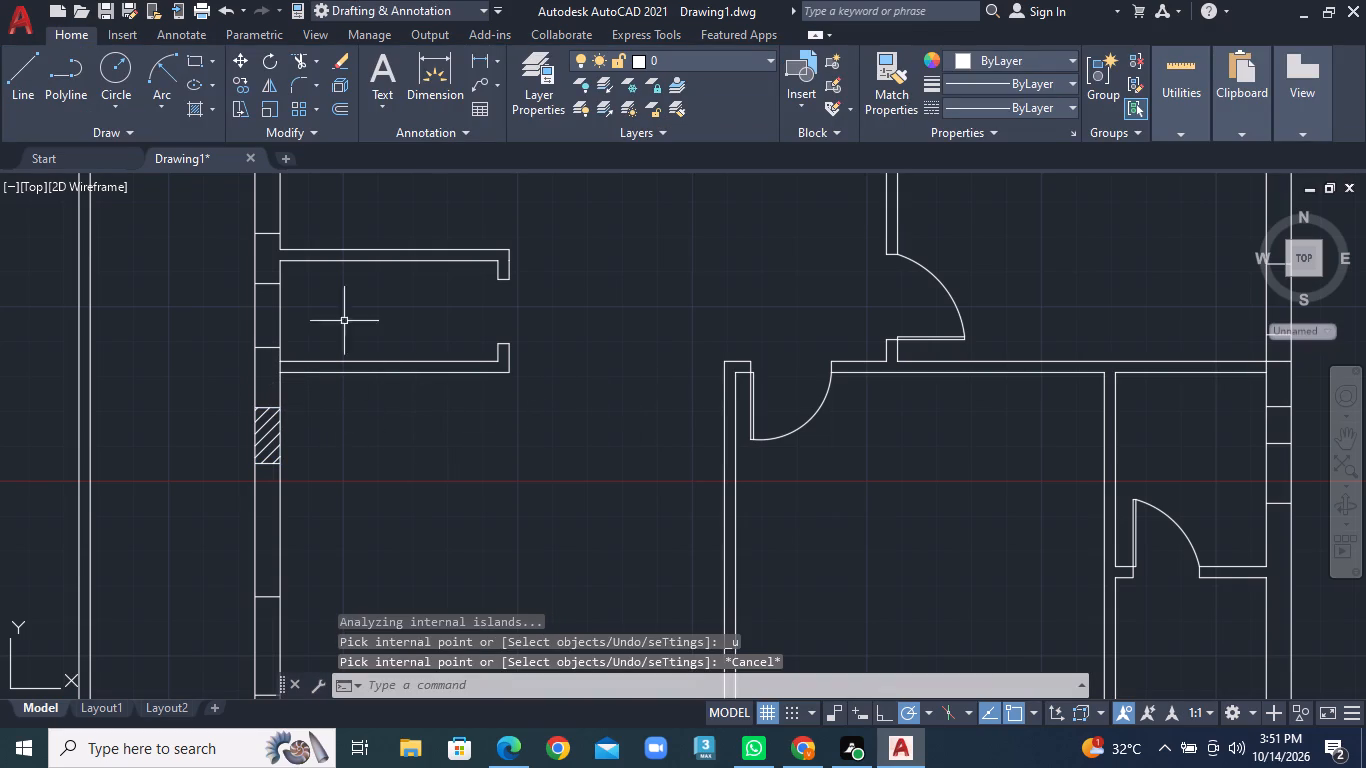
Hatch the southern part of the lower unit's mid east-wall column as a separate hatch.
click(215, 106)
click(235, 137)
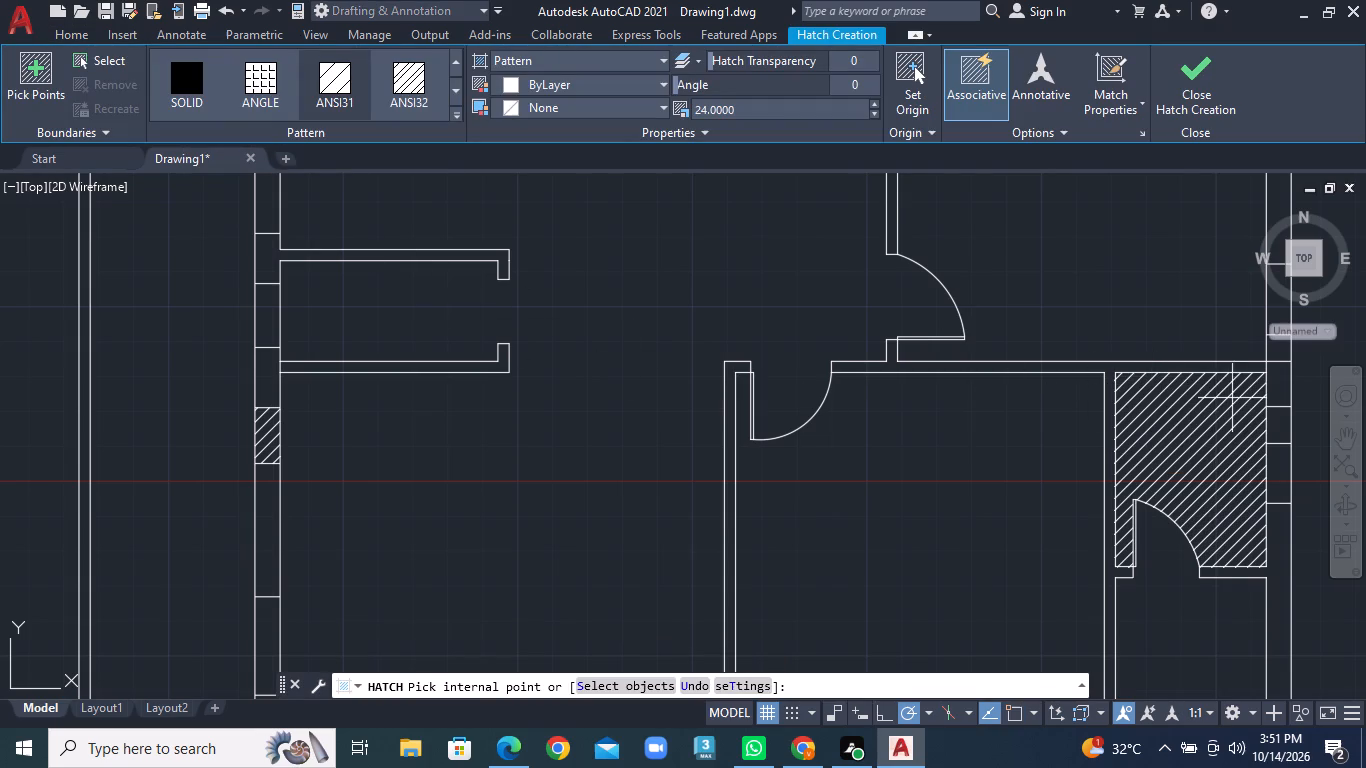
click(1282, 390)
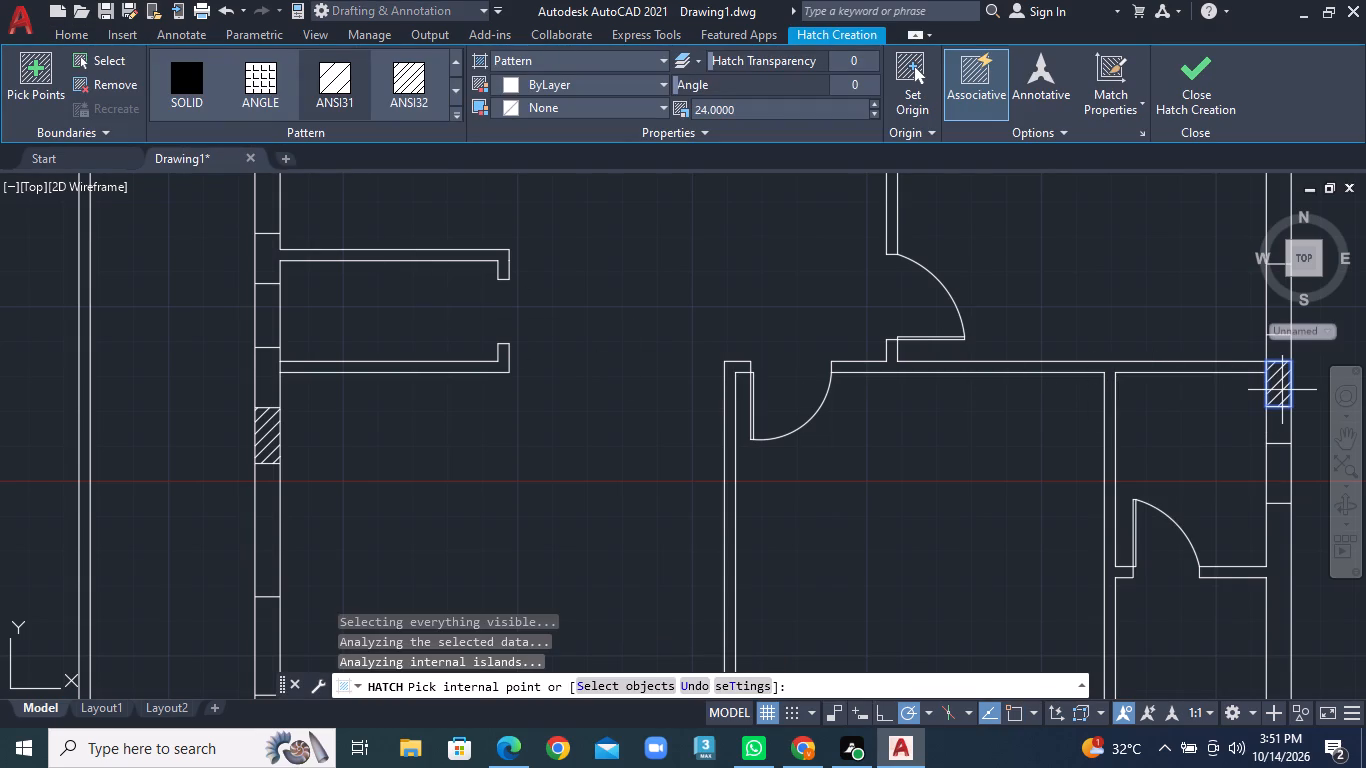
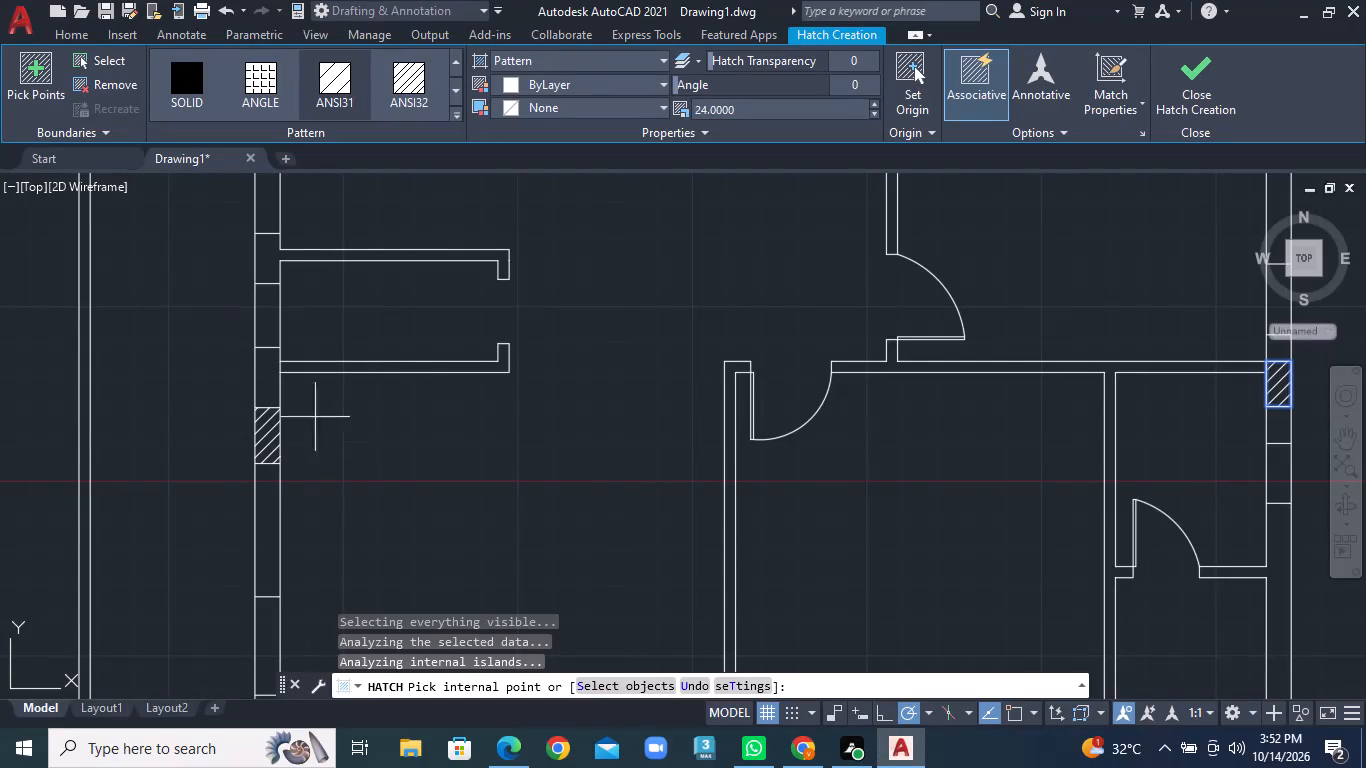
Hatch the west wall segment directly above the existing hatched block, at the end of the short partition wall.
click(265, 388)
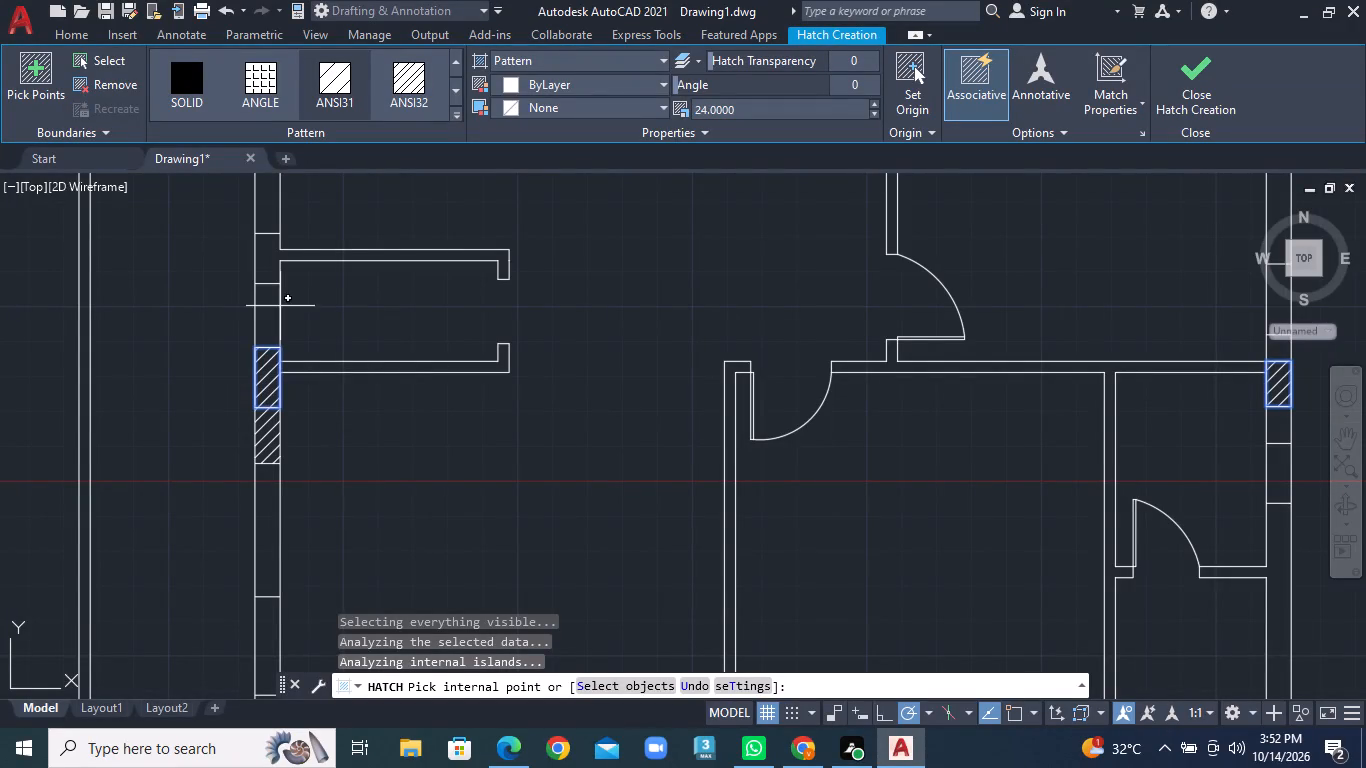
key(Escape)
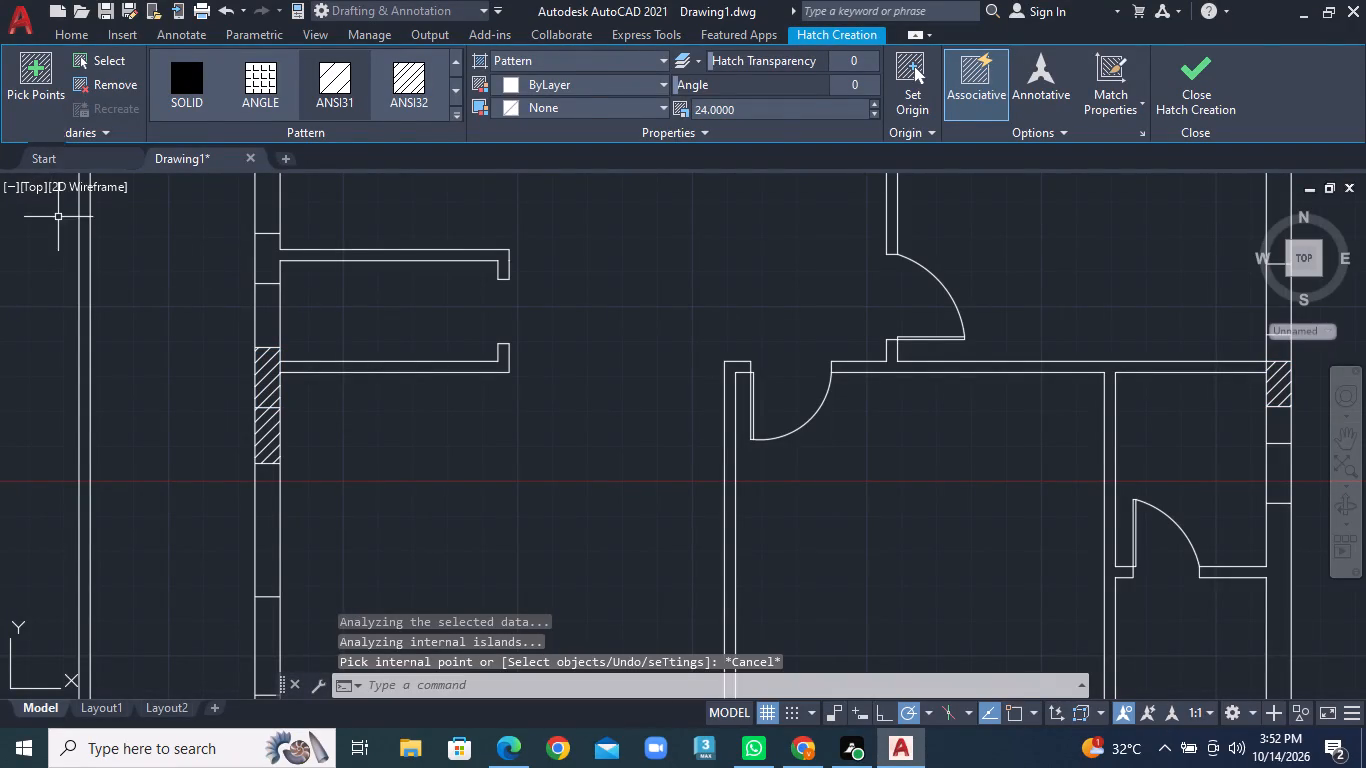
Delete the lower of the two adjacent hatches in the west wall.
click(264, 454)
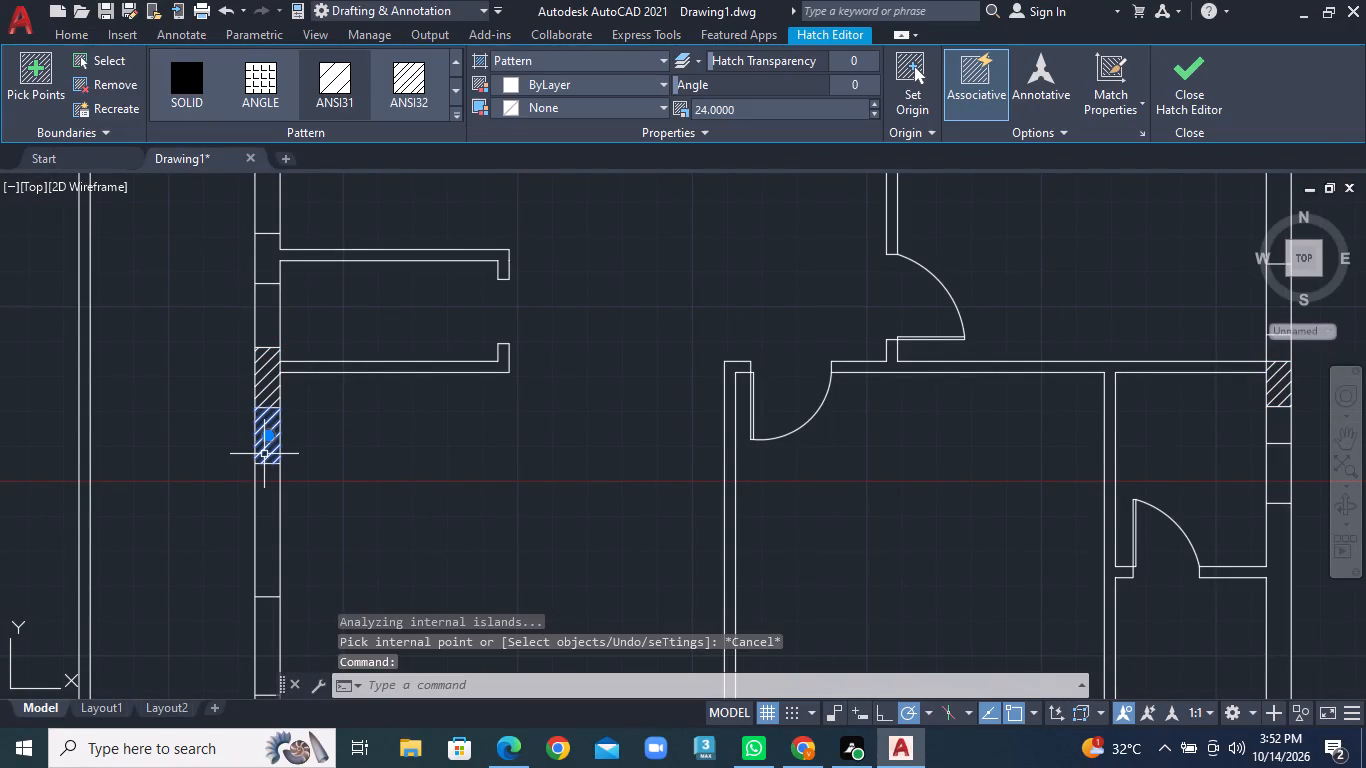
key(Delete)
Hatch the southwest and southeast corner wall segments and the south wall segment at the middle partition's junction.
scroll(399, 427, down, 2)
middle_drag(486, 471, 442, 403)
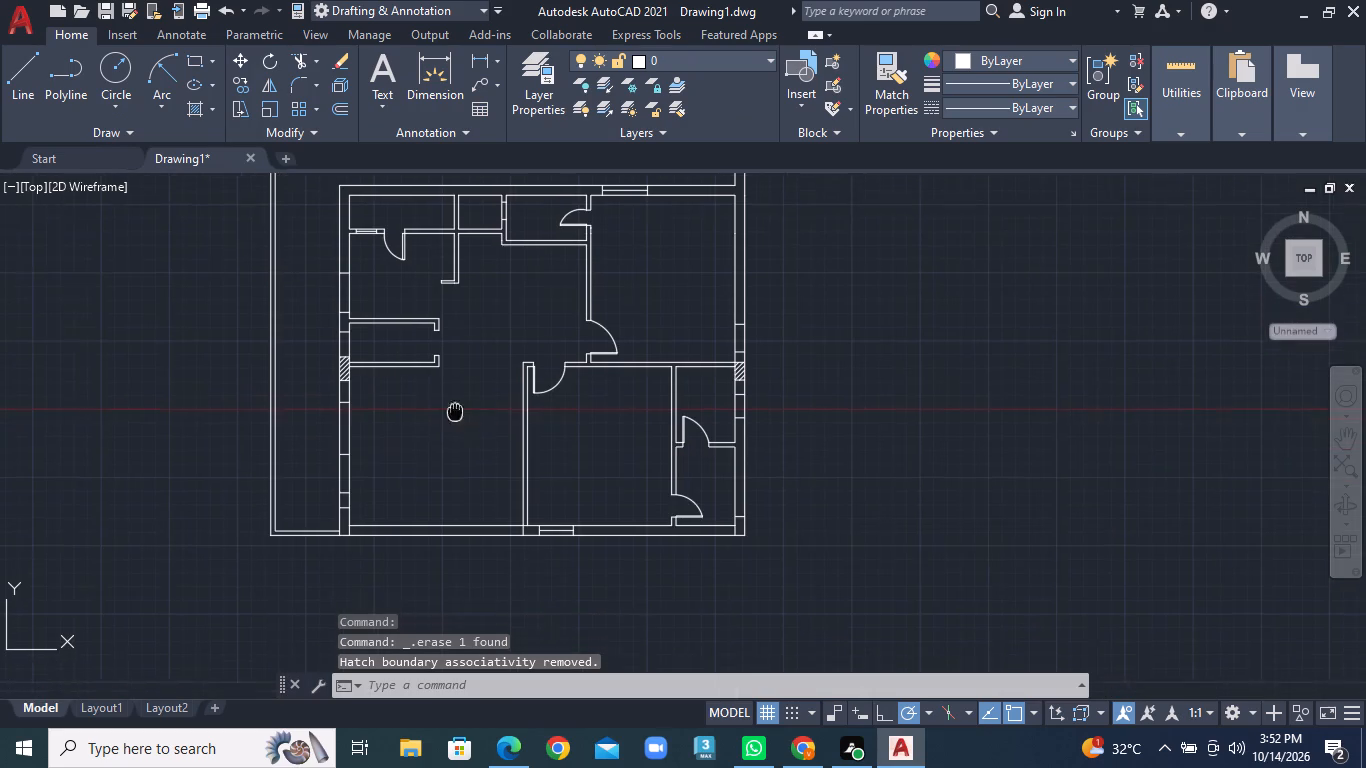
middle_drag(442, 403, 397, 367)
scroll(179, 427, up, 1)
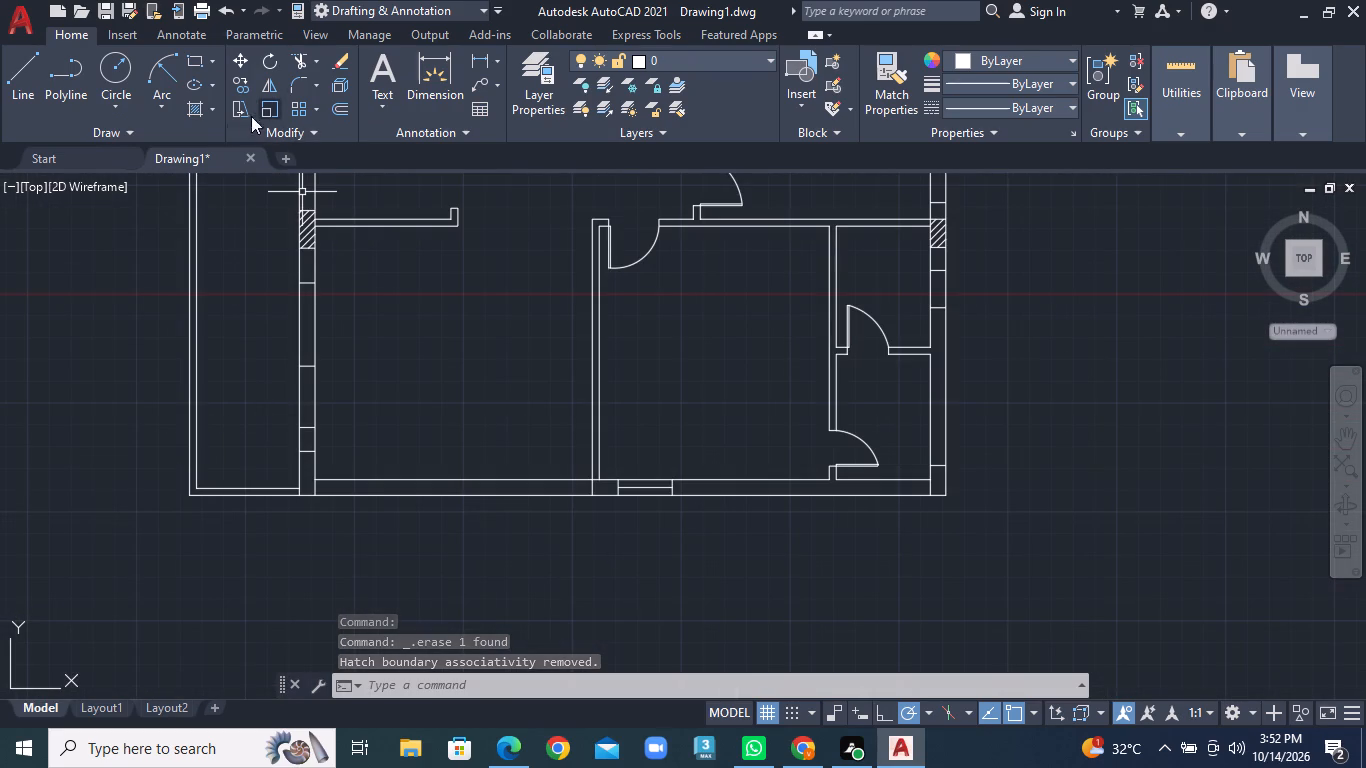
click(215, 115)
click(225, 132)
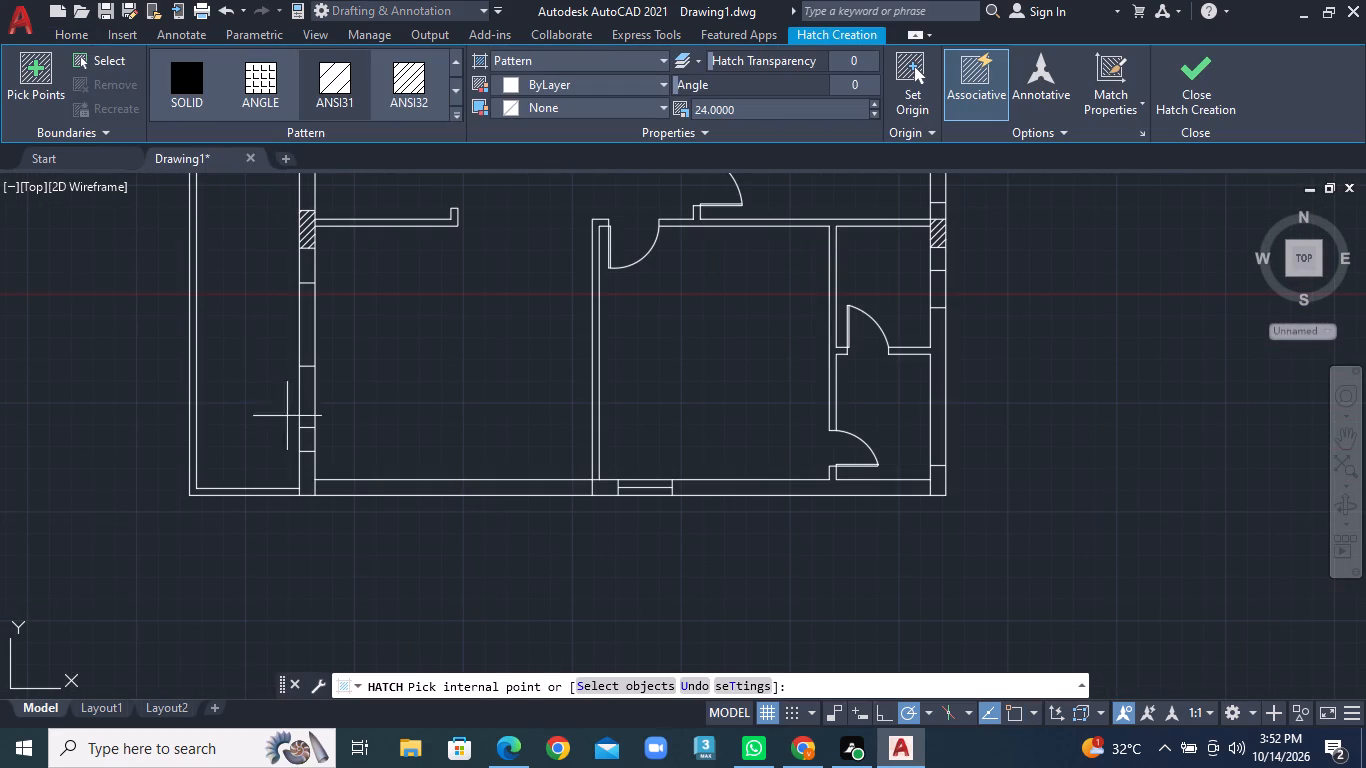
click(306, 466)
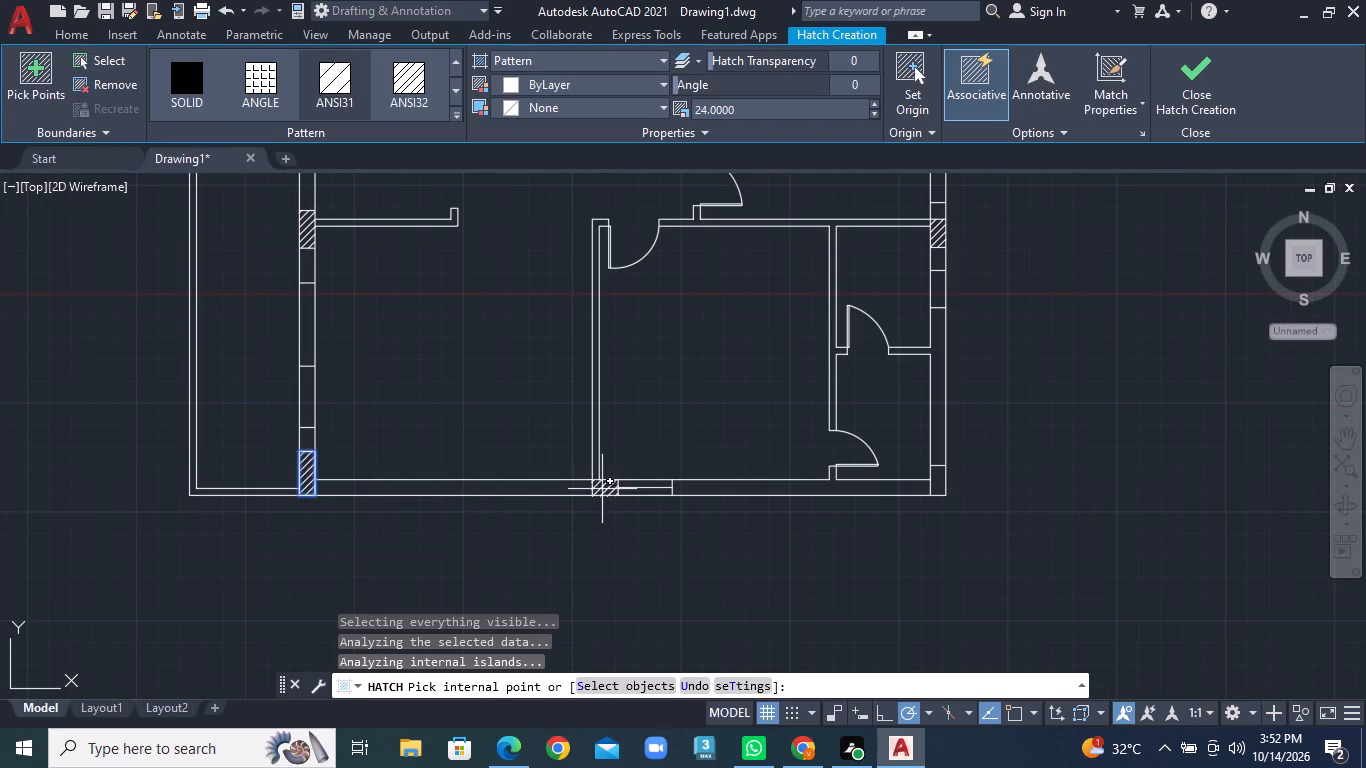
click(601, 489)
click(946, 487)
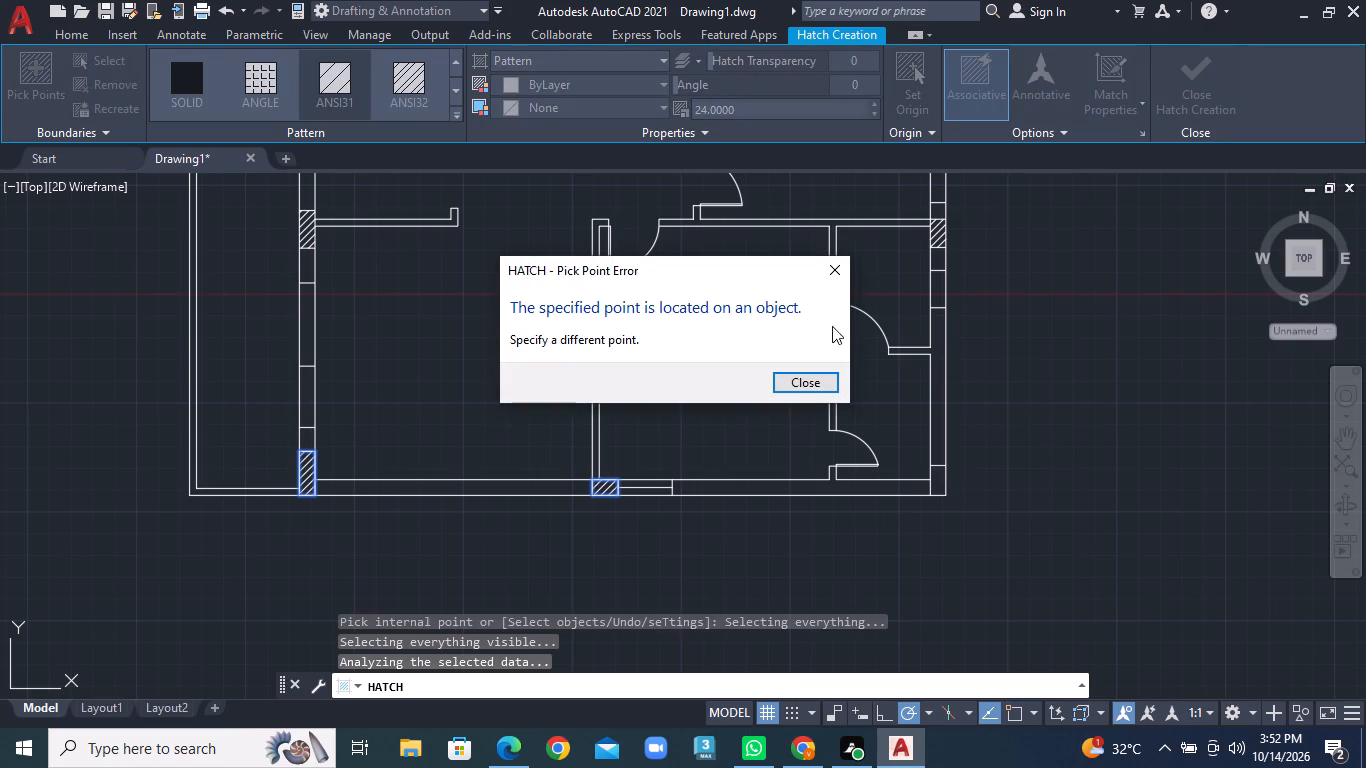
click(825, 274)
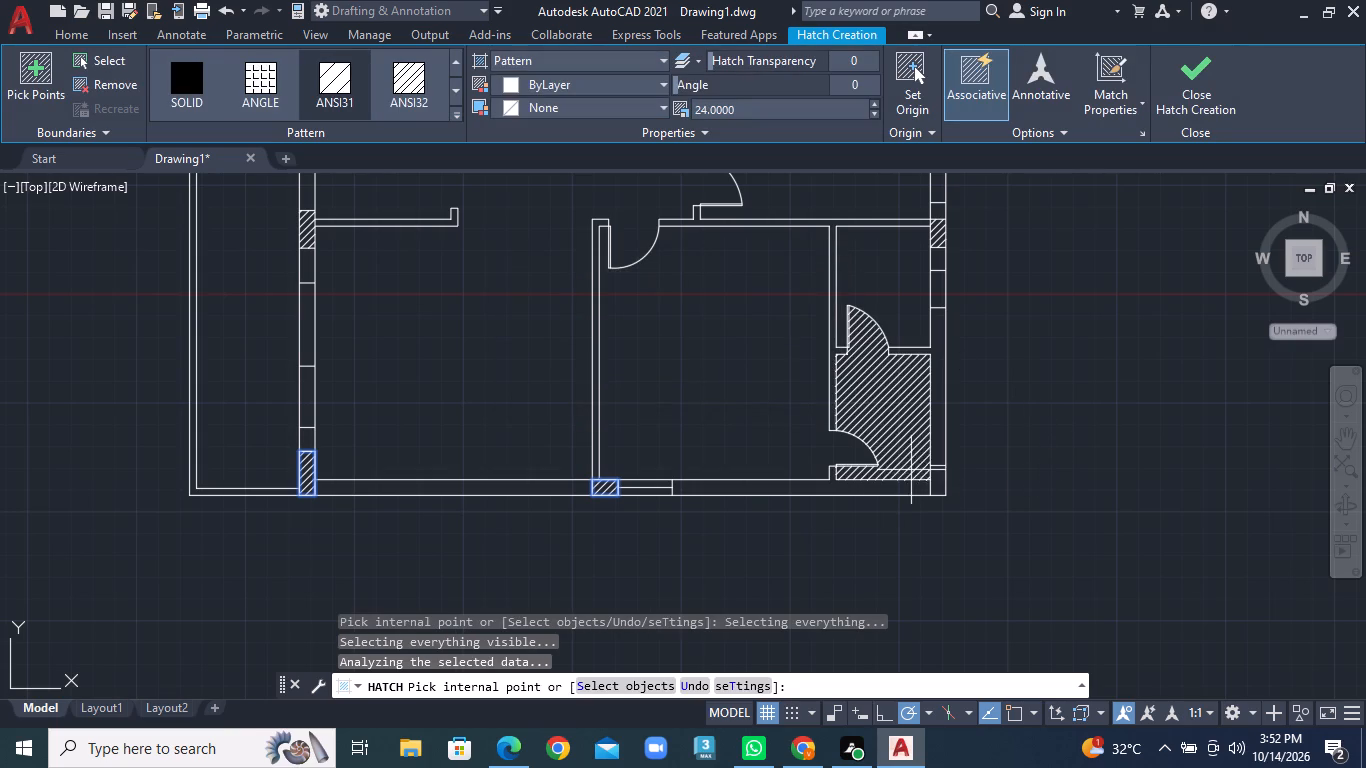
click(939, 478)
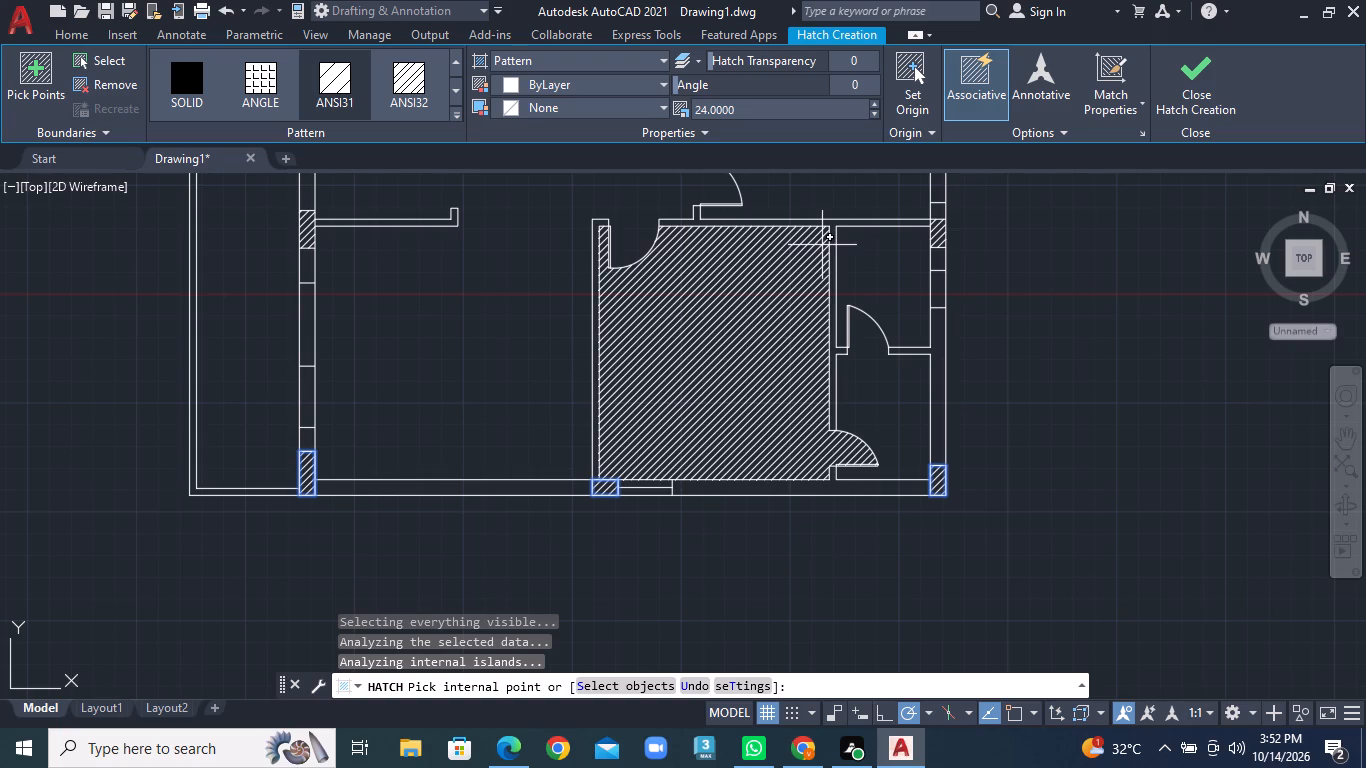
Draw a vertical centre line through the window opening in the east wall, just below the hatched column.
middle_drag(982, 302, 954, 310)
middle_drag(823, 357, 556, 401)
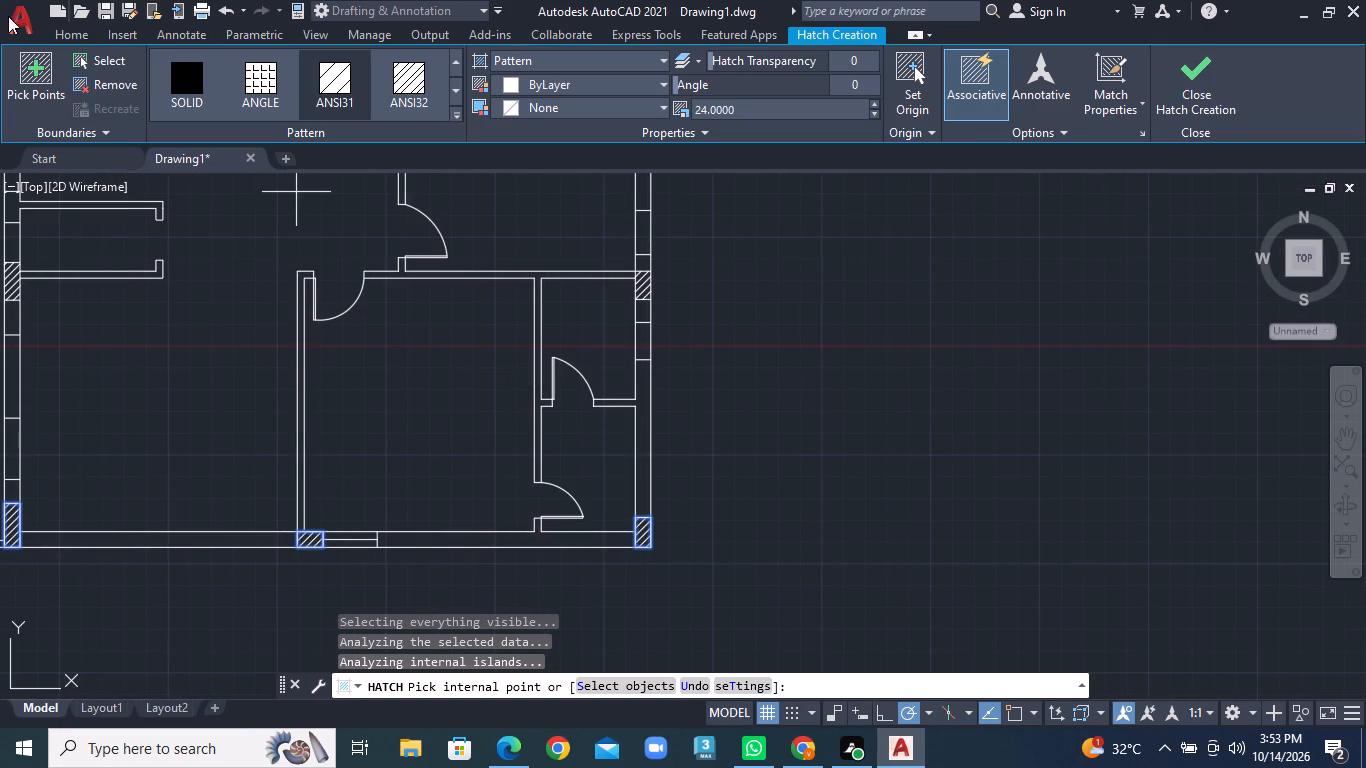
click(63, 33)
click(36, 75)
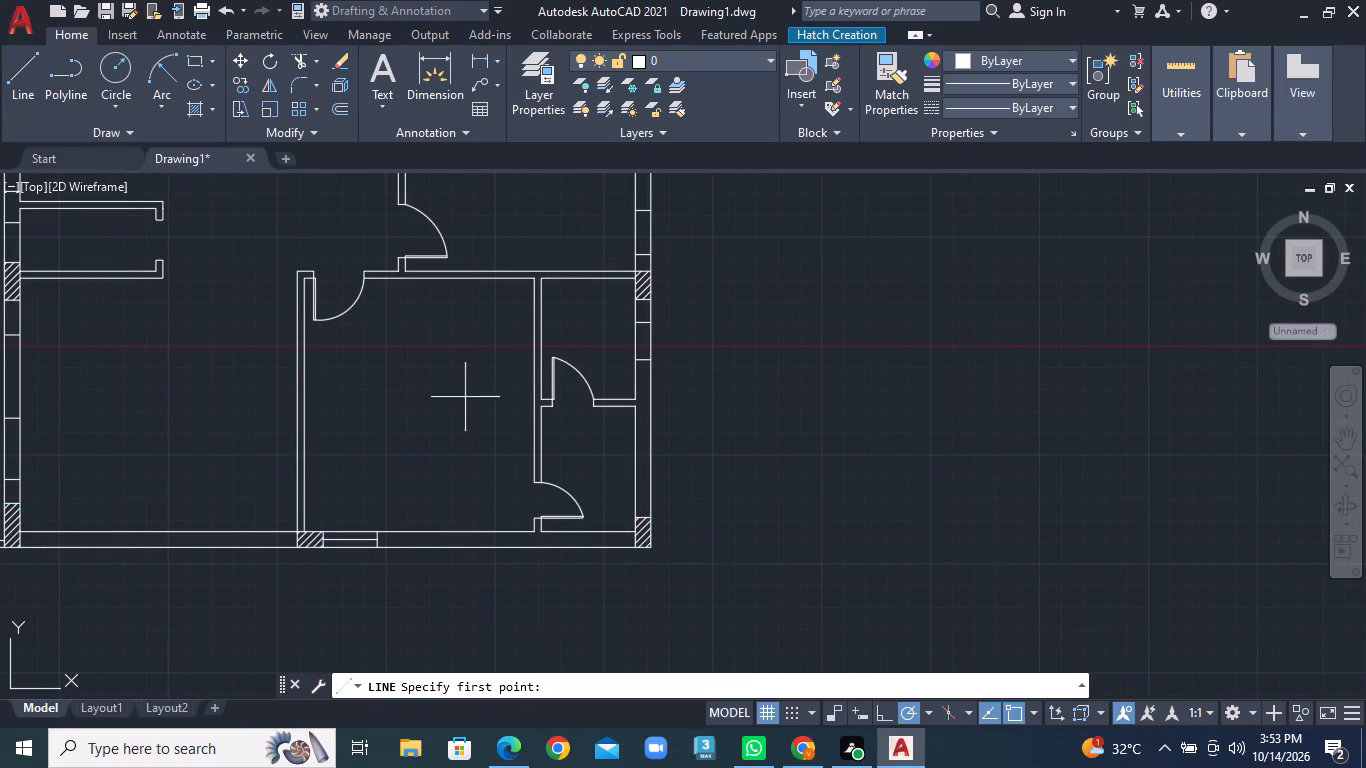
scroll(528, 364, up, 1)
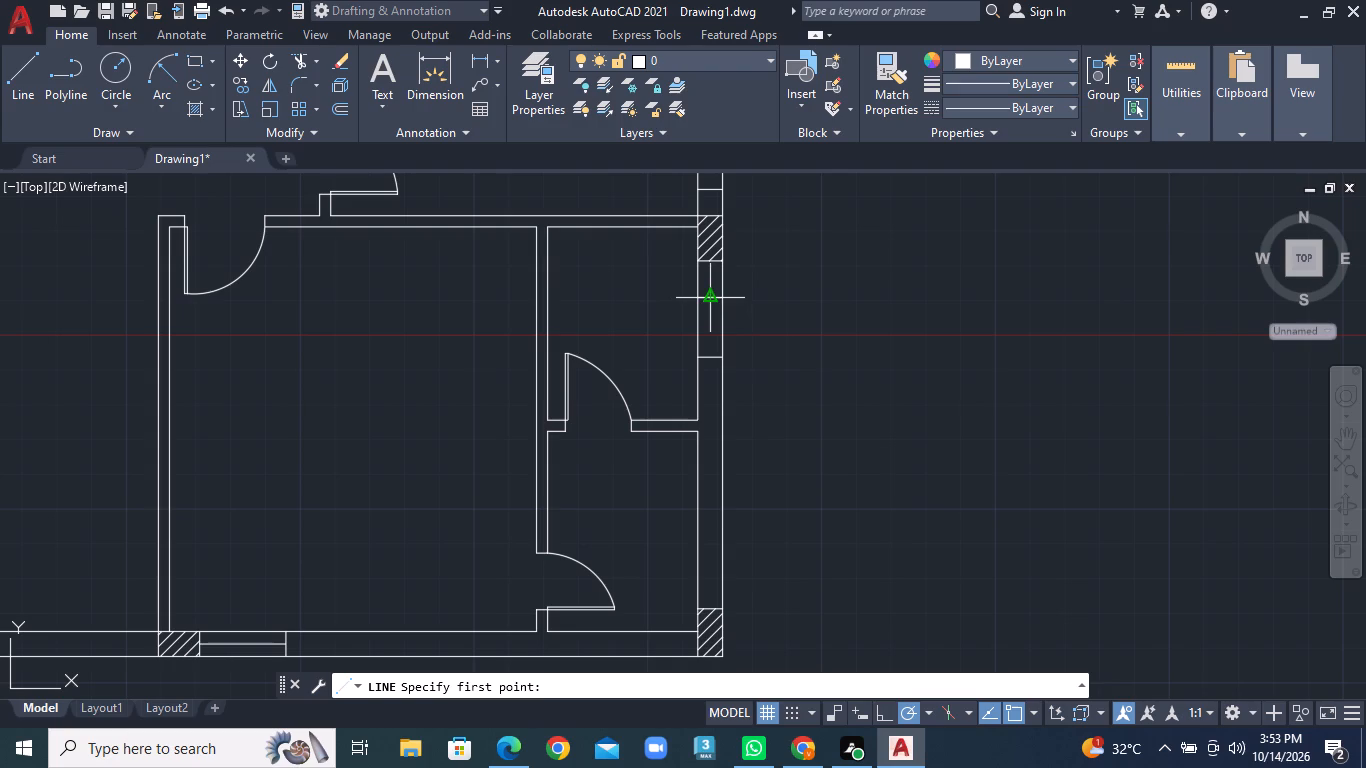
click(707, 298)
click(711, 361)
scroll(711, 361, up, 1)
right_click(711, 361)
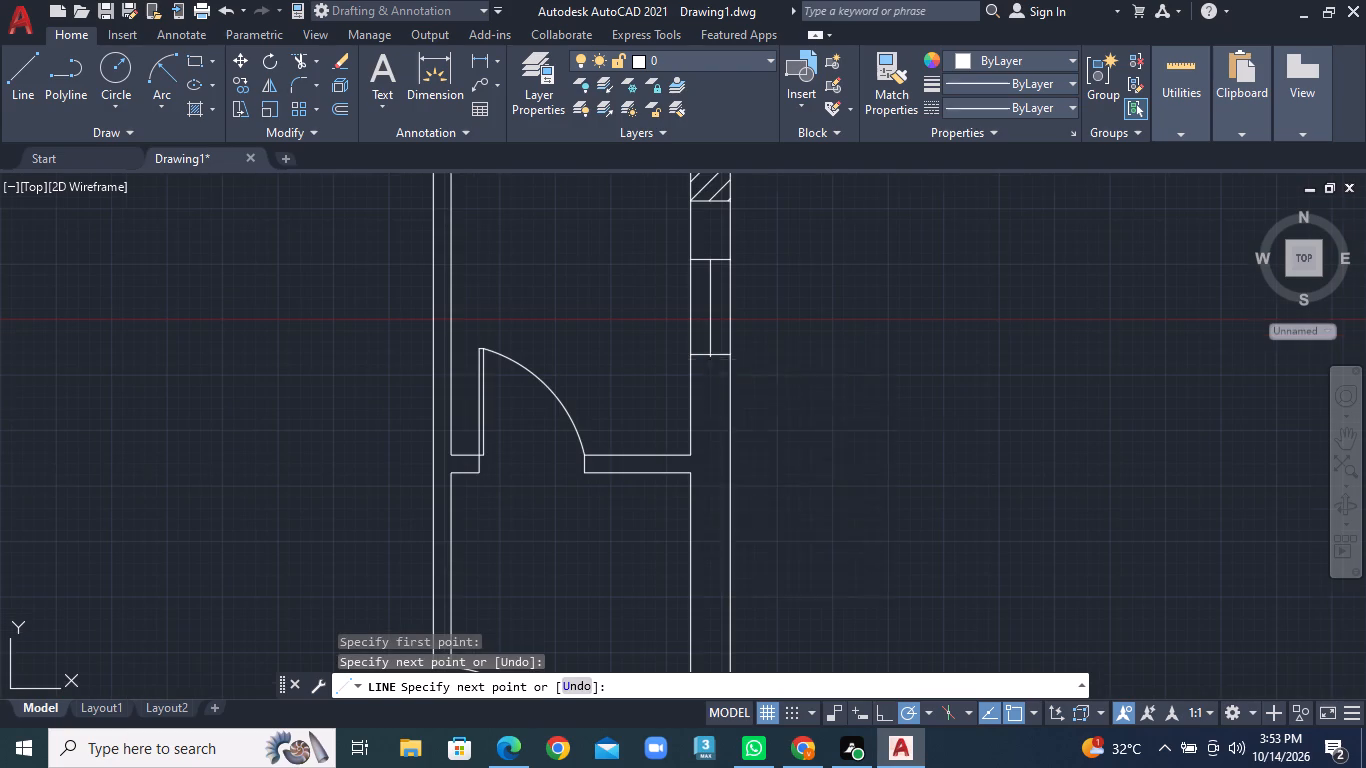
click(718, 368)
Draw a vertical centre line through the upper window opening in the west wall, north of the short partition walls.
middle_drag(743, 322, 614, 507)
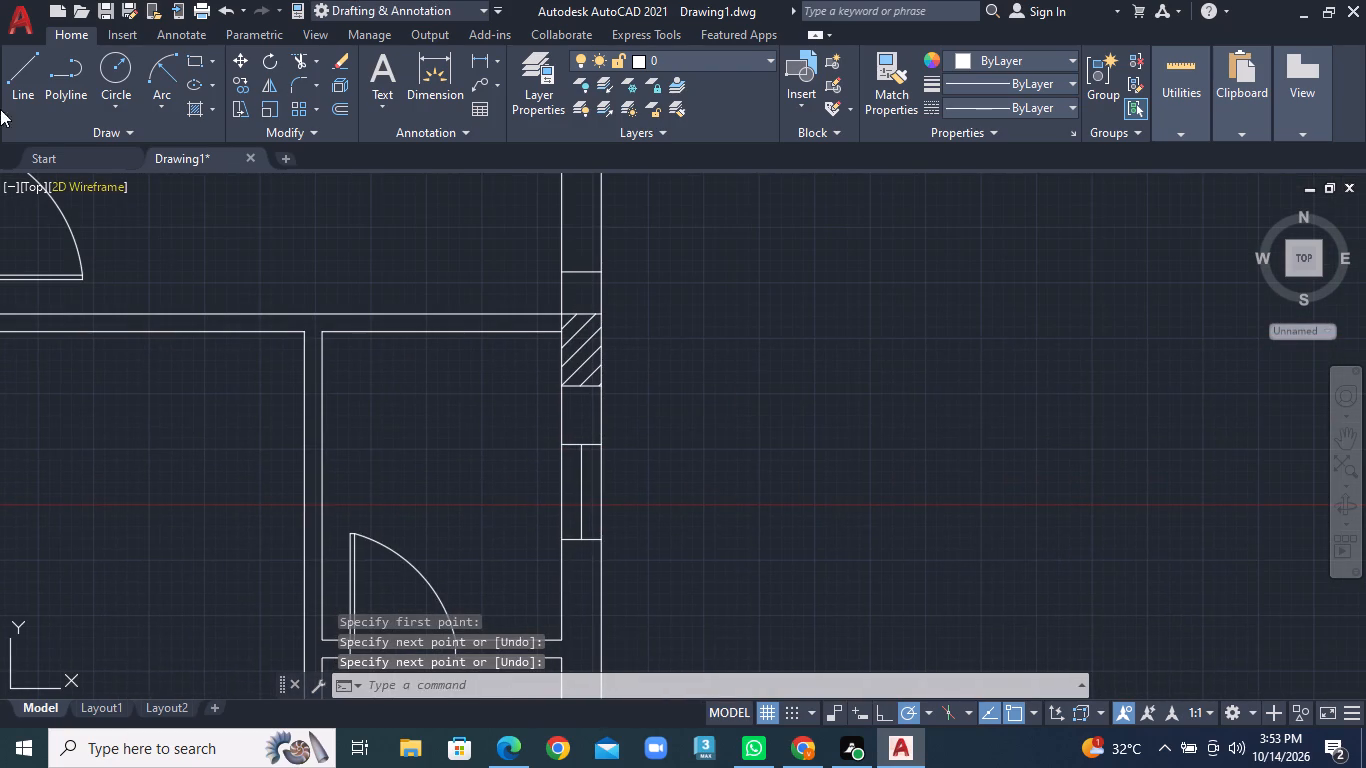
click(24, 75)
scroll(209, 364, down, 3)
middle_drag(230, 382, 731, 546)
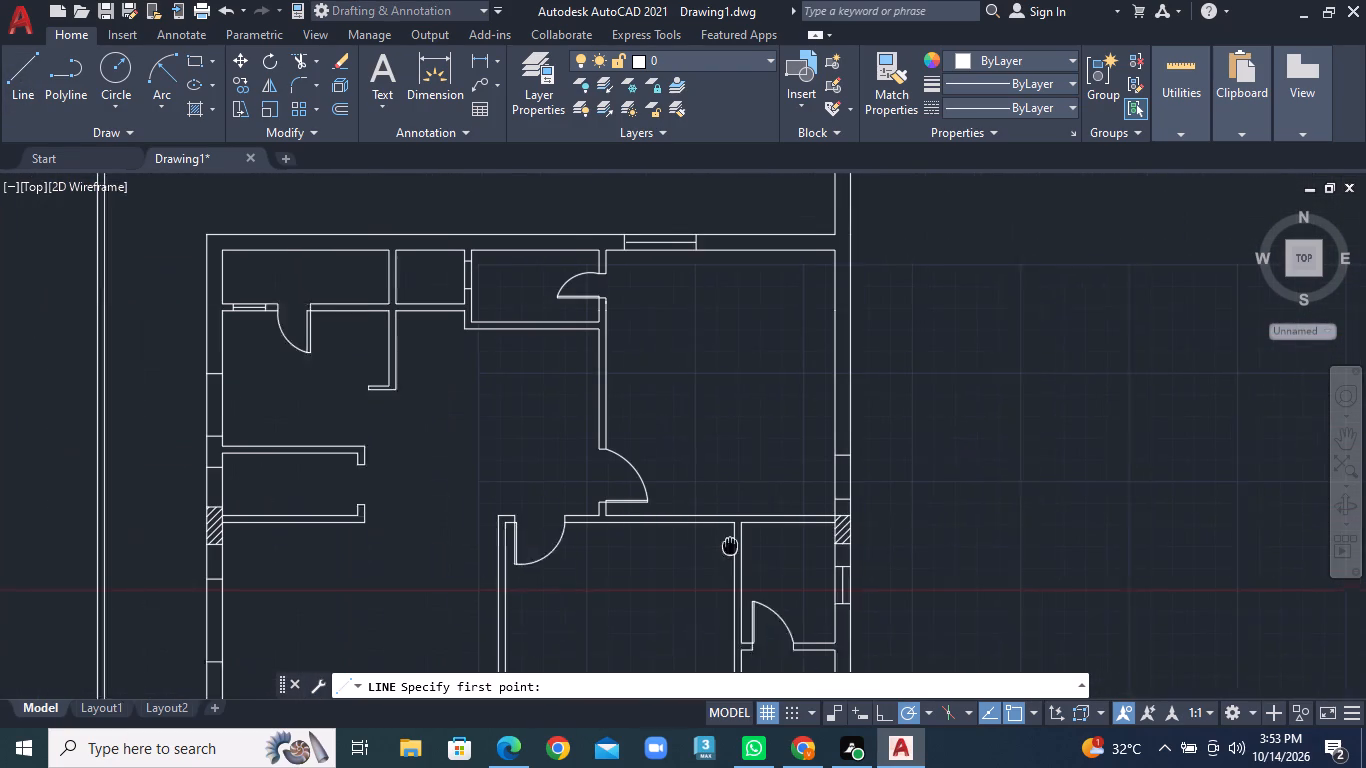
scroll(234, 392, up, 2)
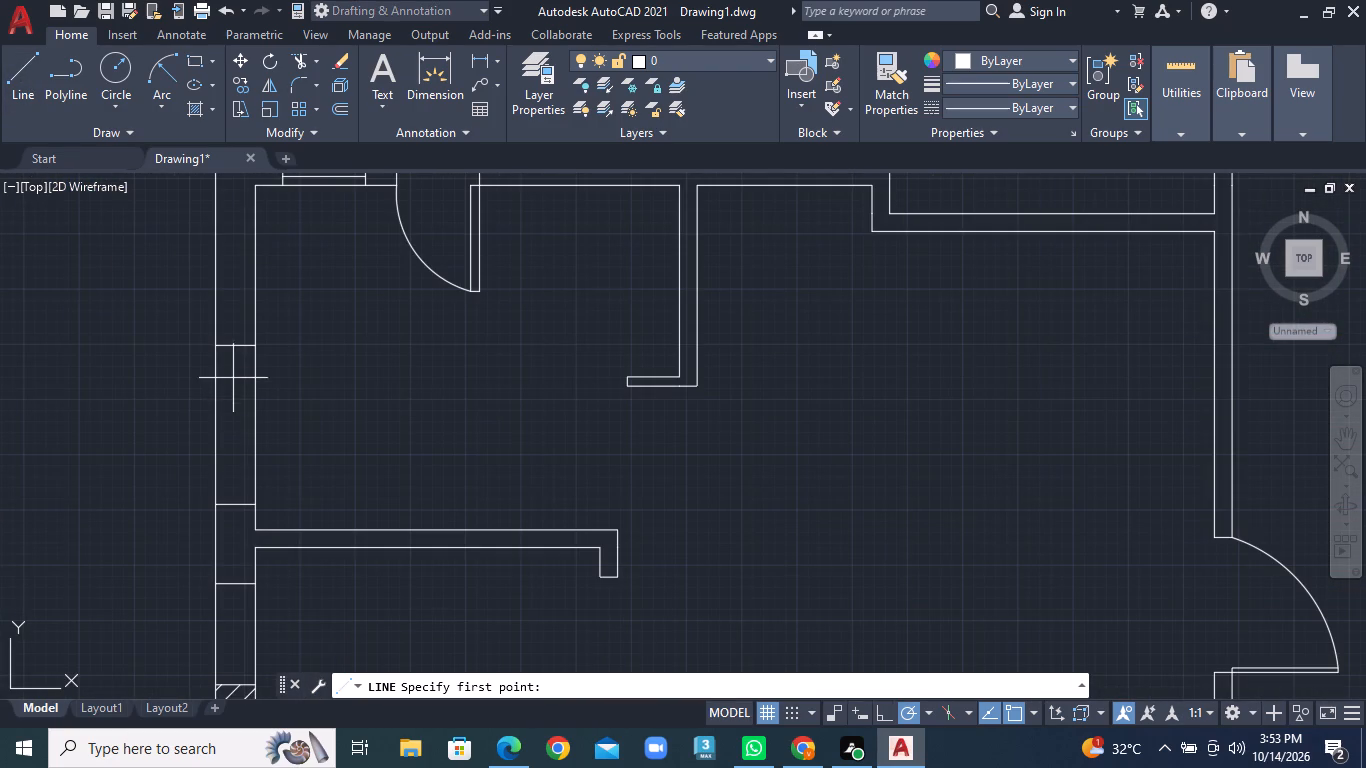
click(235, 343)
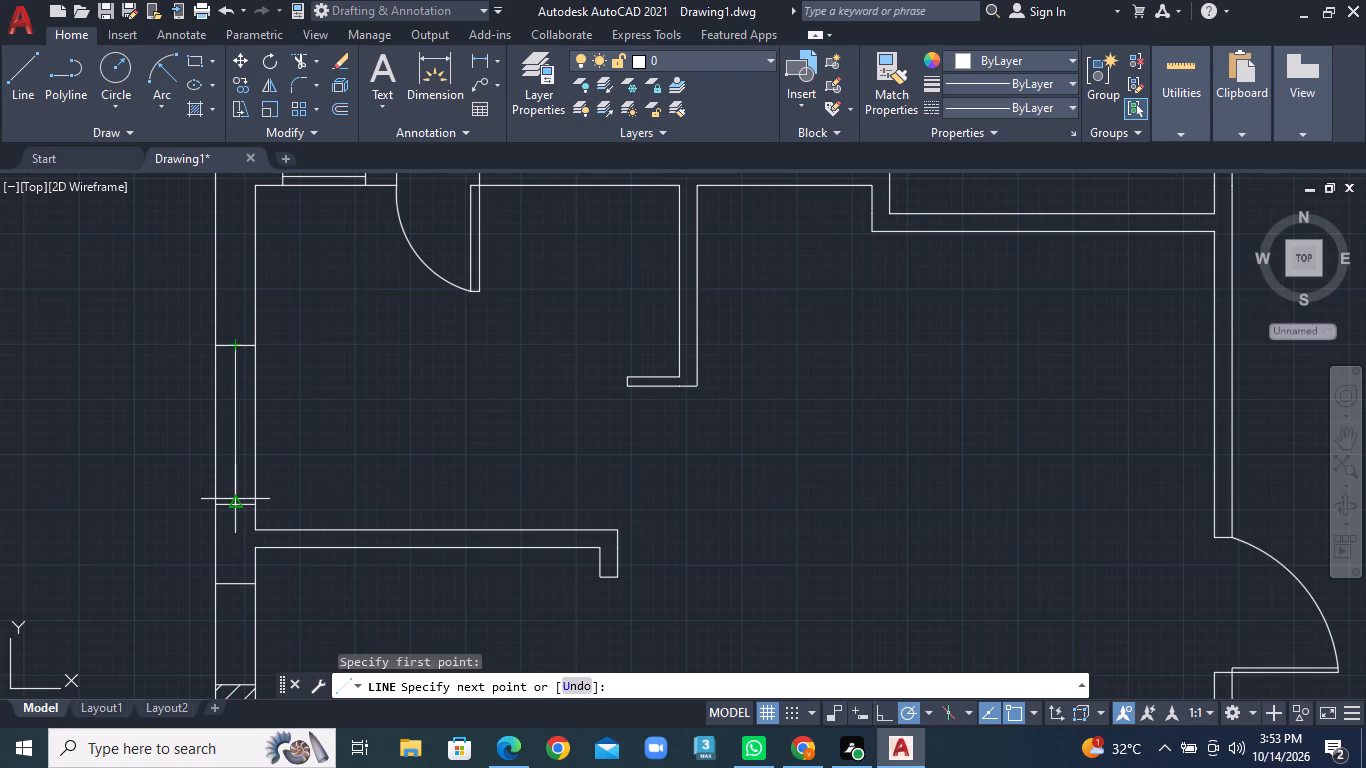
click(235, 500)
right_click(235, 500)
click(295, 292)
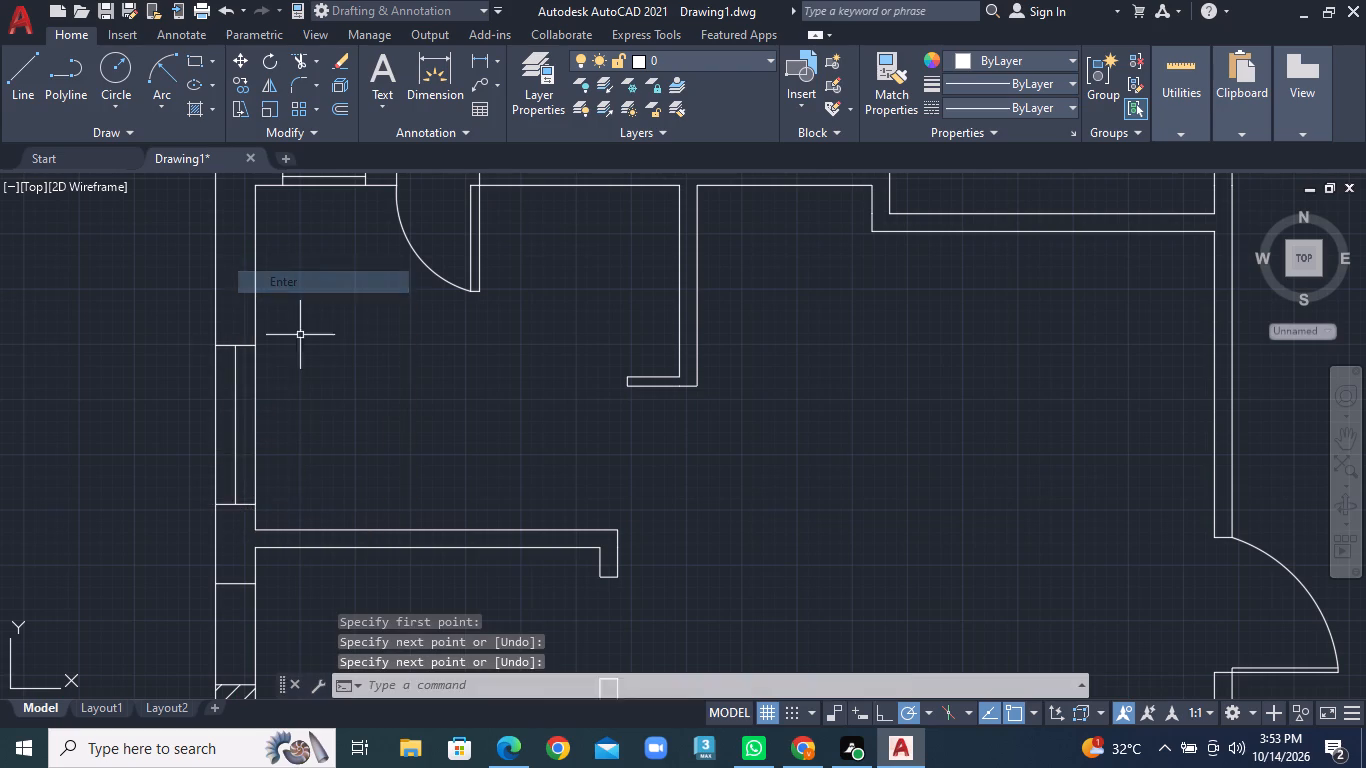
Draw a vertical centre line through the west wall's window opening below the hatched column, in the southwest room.
scroll(307, 364, down, 2)
middle_drag(408, 620, 352, 318)
middle_drag(325, 519, 264, 276)
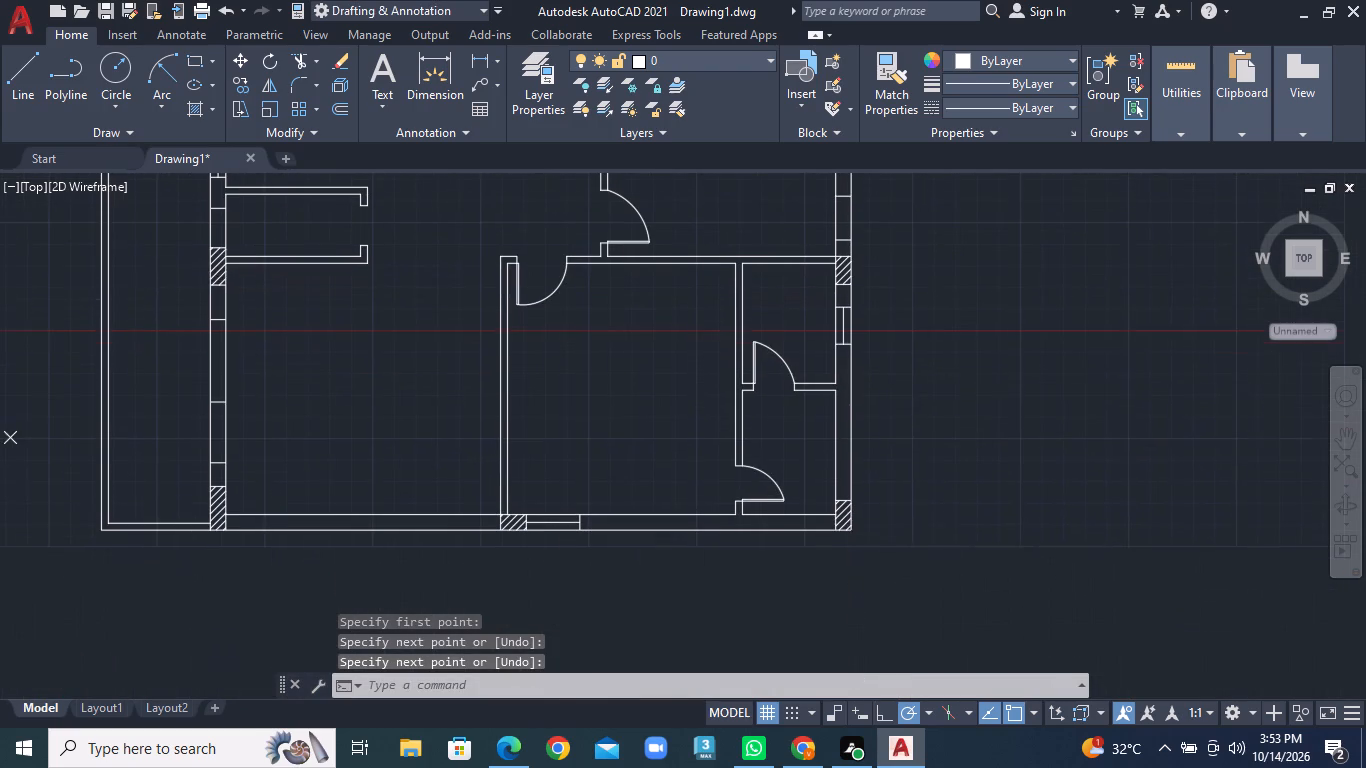
click(14, 102)
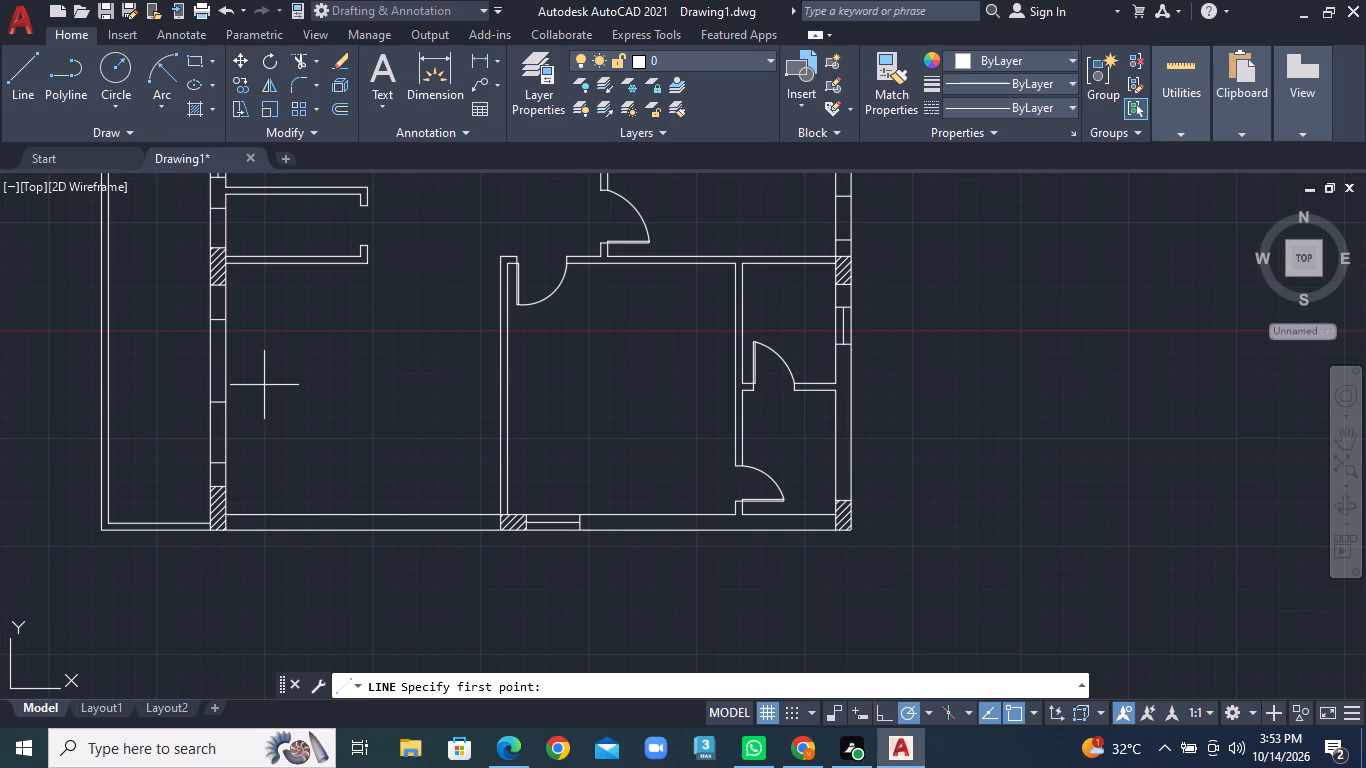
click(220, 318)
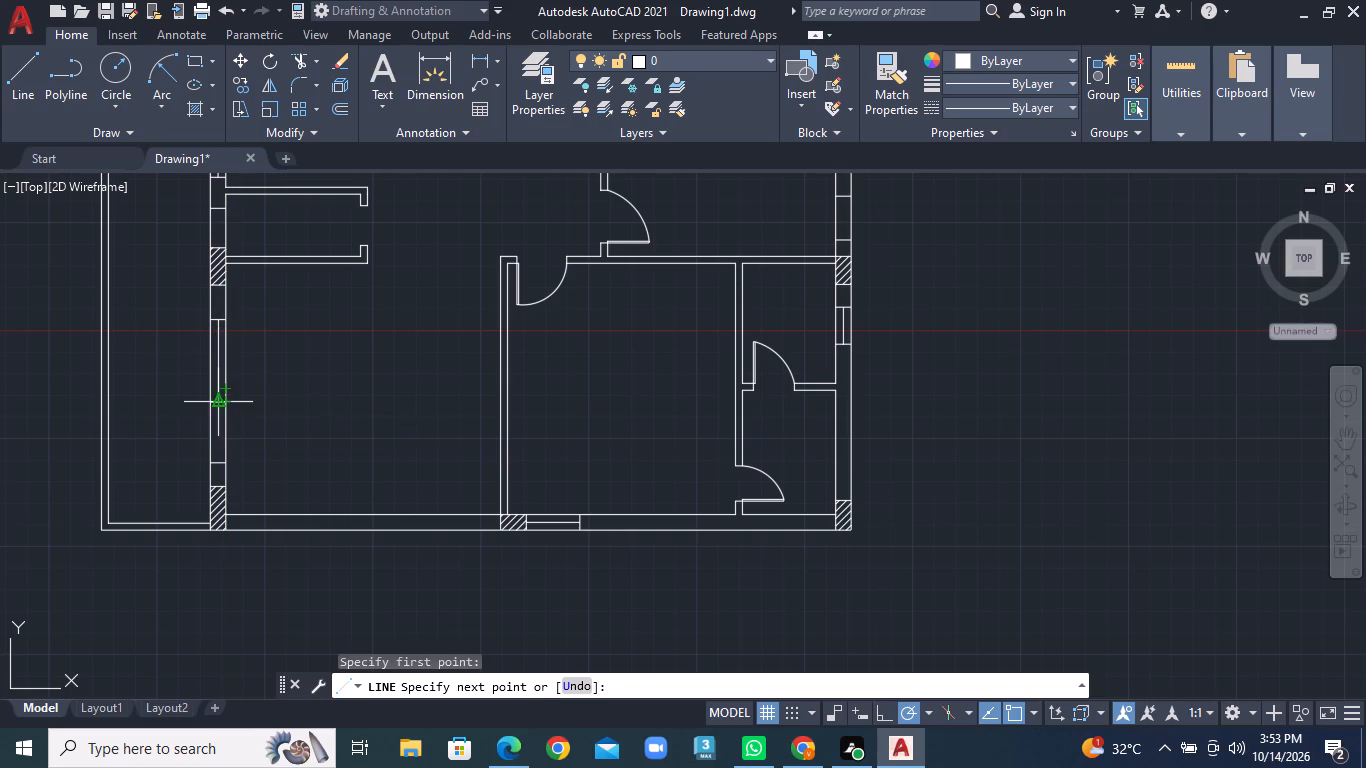
click(217, 407)
right_click(217, 407)
click(246, 421)
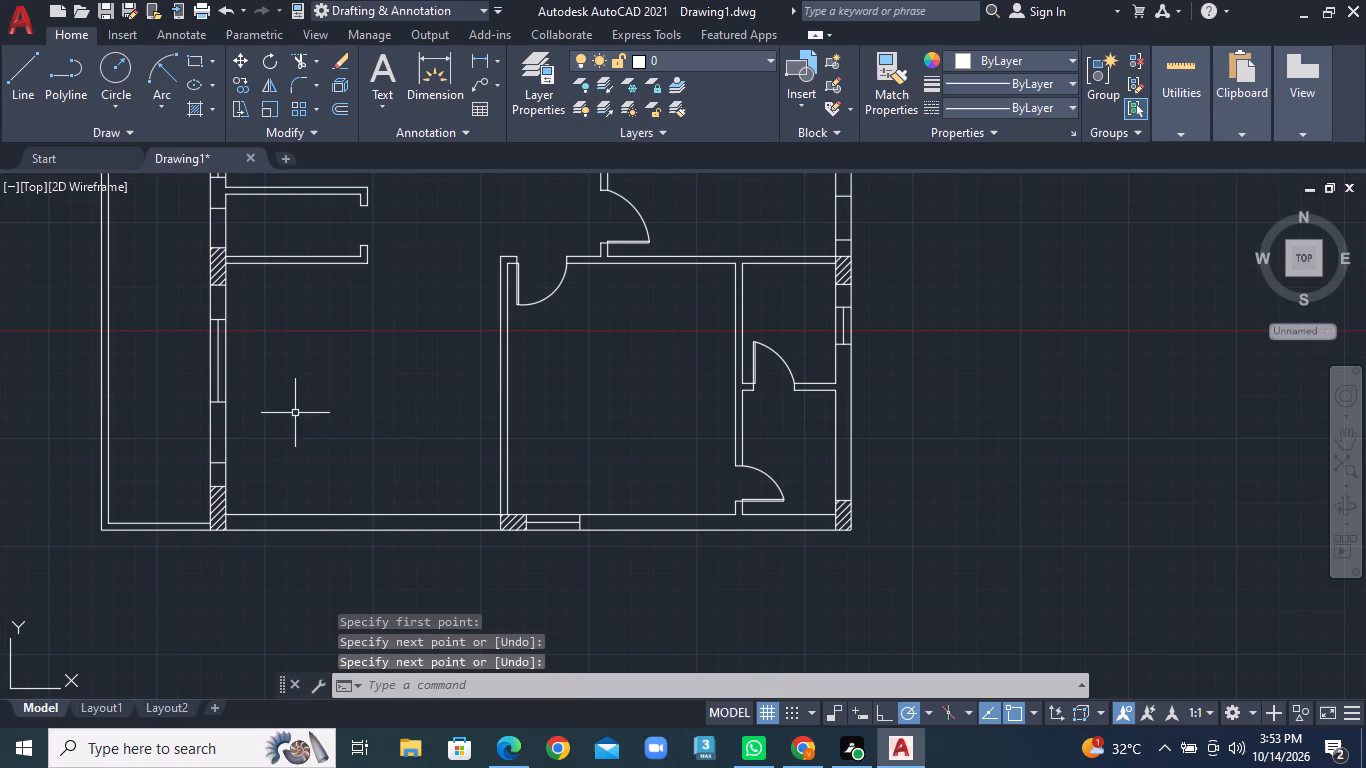
Draw a door leaf 2' long and 1" thick into the southwest room from the upper jamb of the west wall's door opening.
scroll(278, 438, up, 2)
middle_drag(278, 438, 295, 404)
click(32, 94)
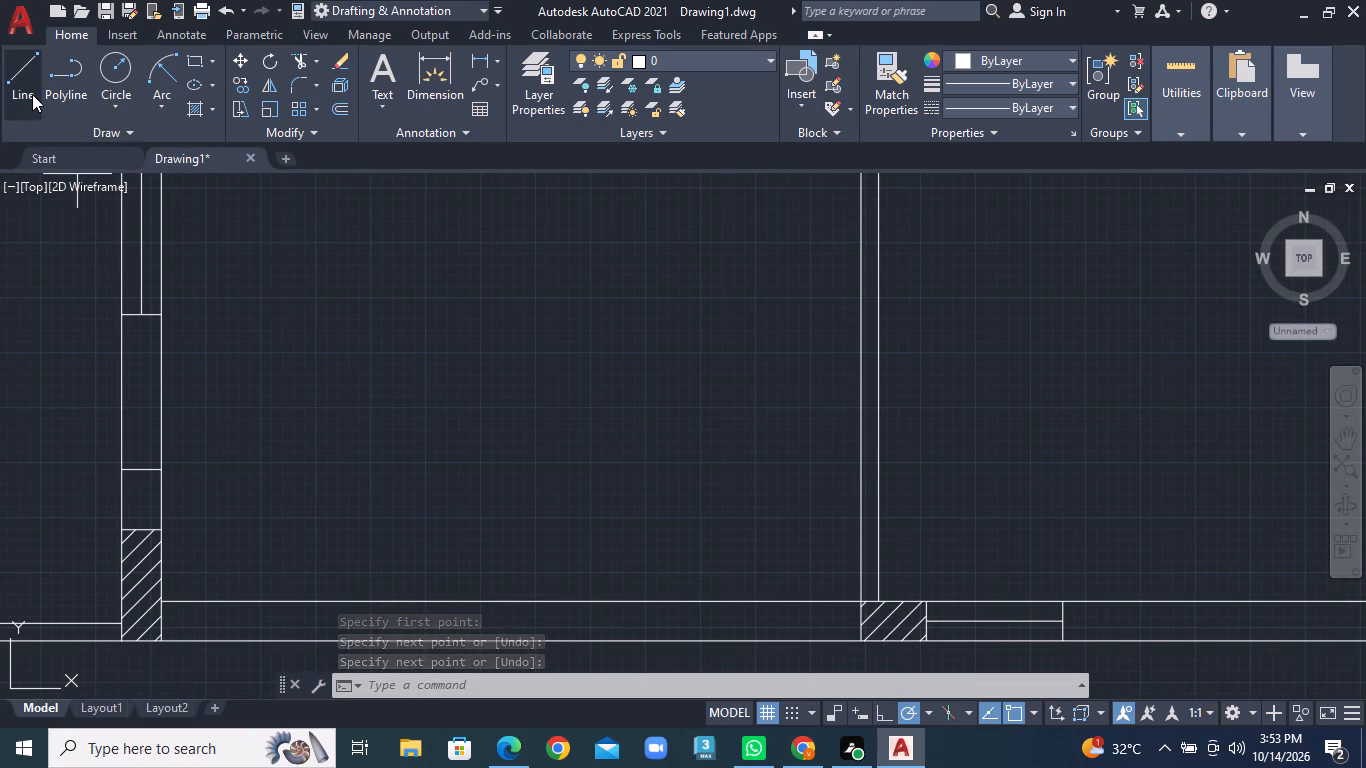
click(158, 314)
text(2')
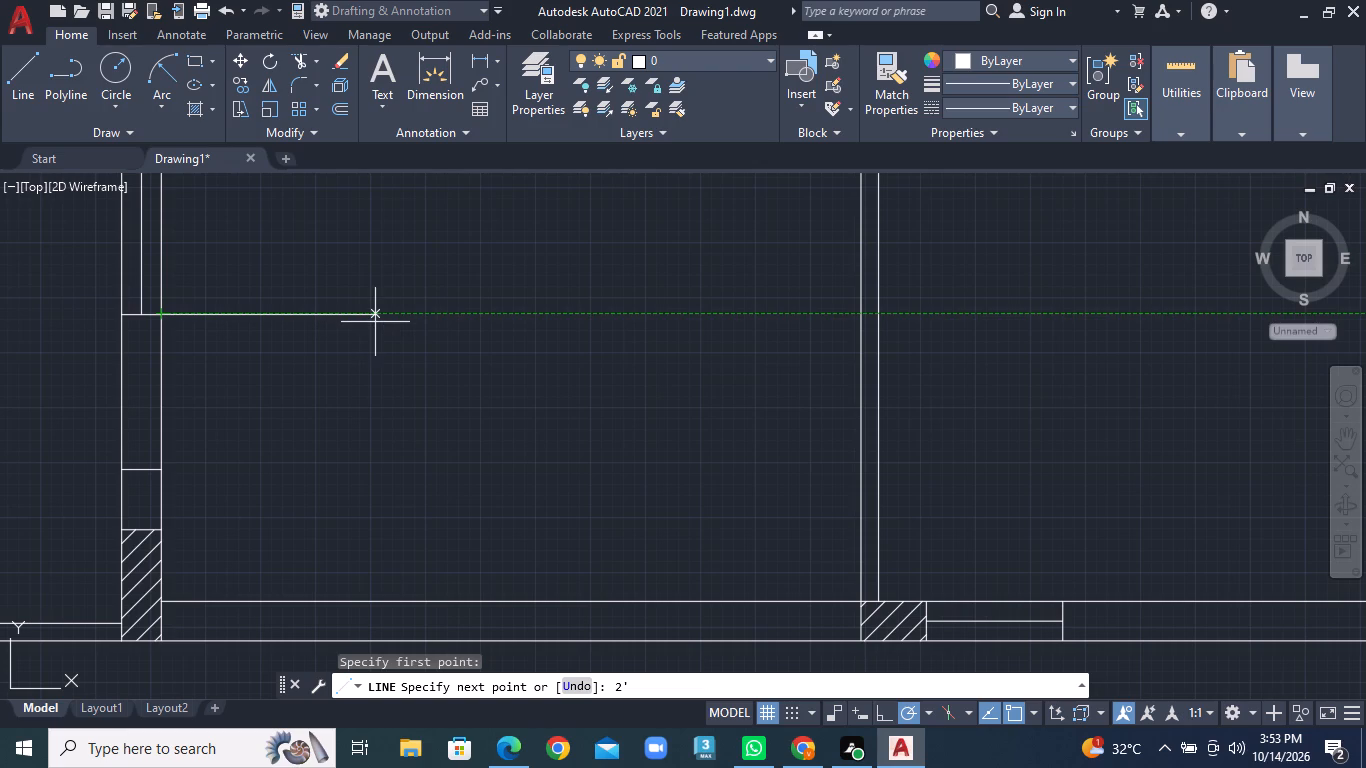
text(2')
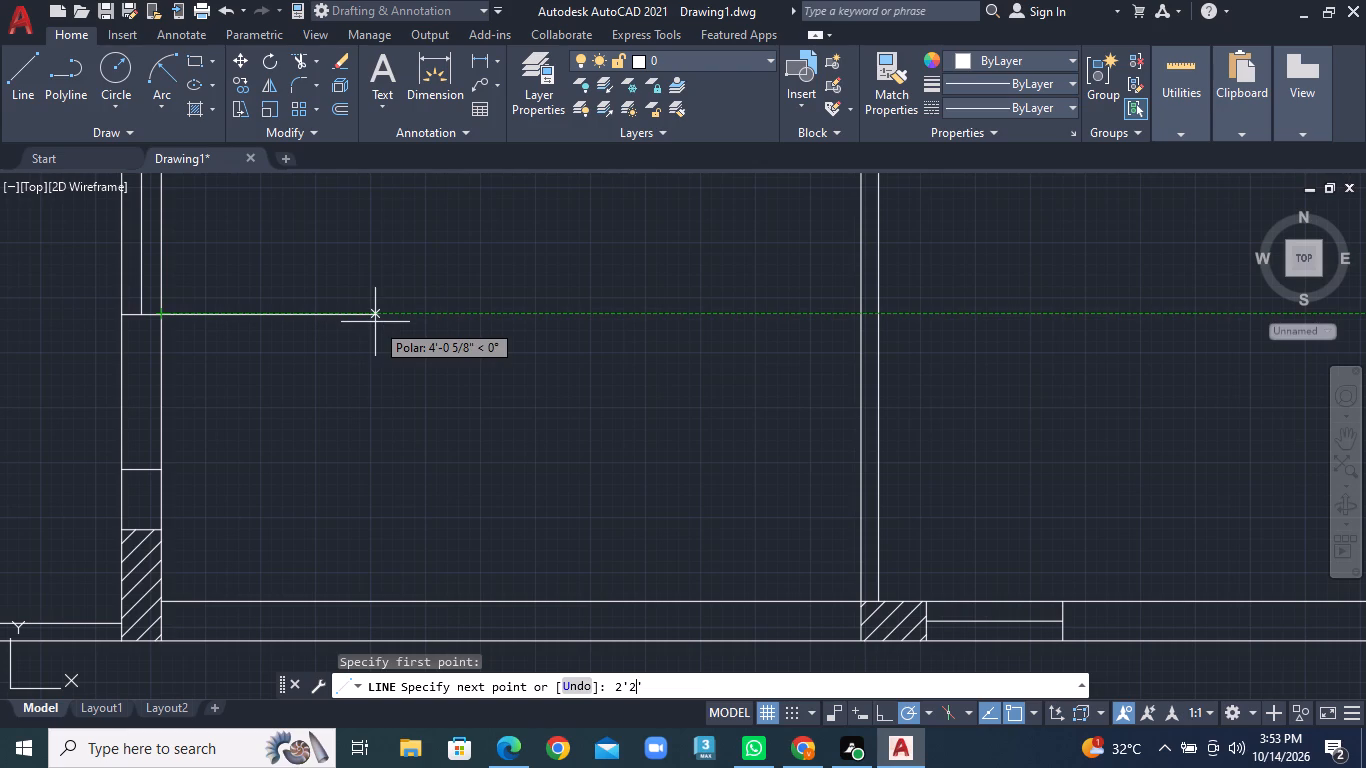
key(BackSpace)
key(BackSpace)
key(Return)
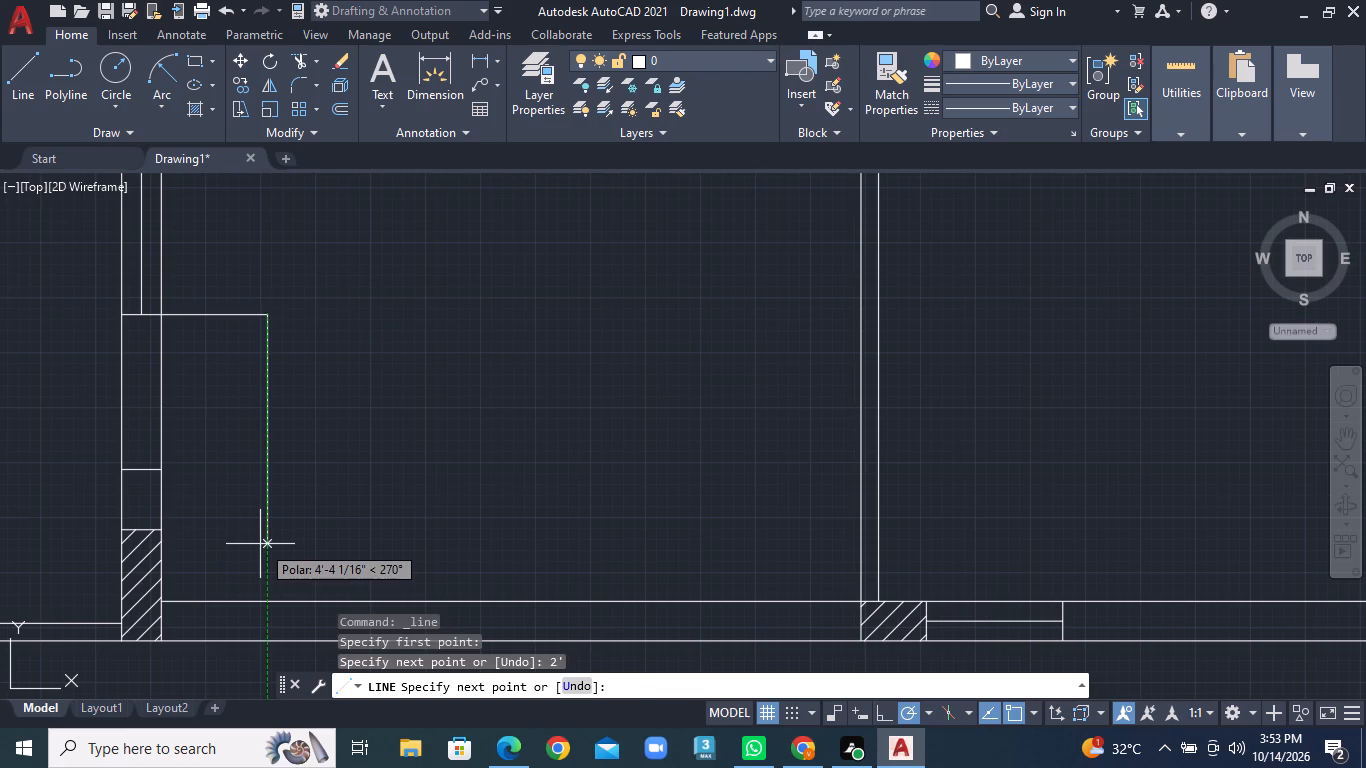
text(1")
key(Return)
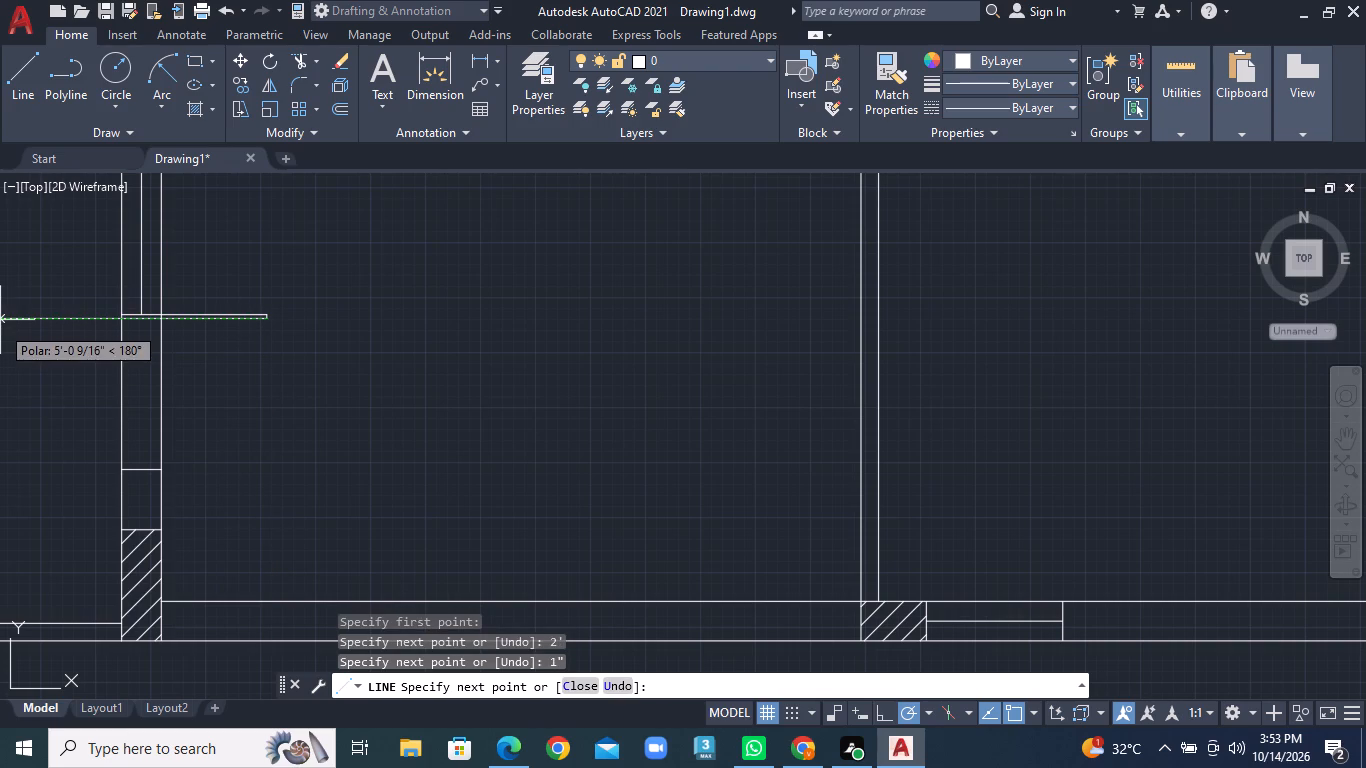
text(2')
key(Return)
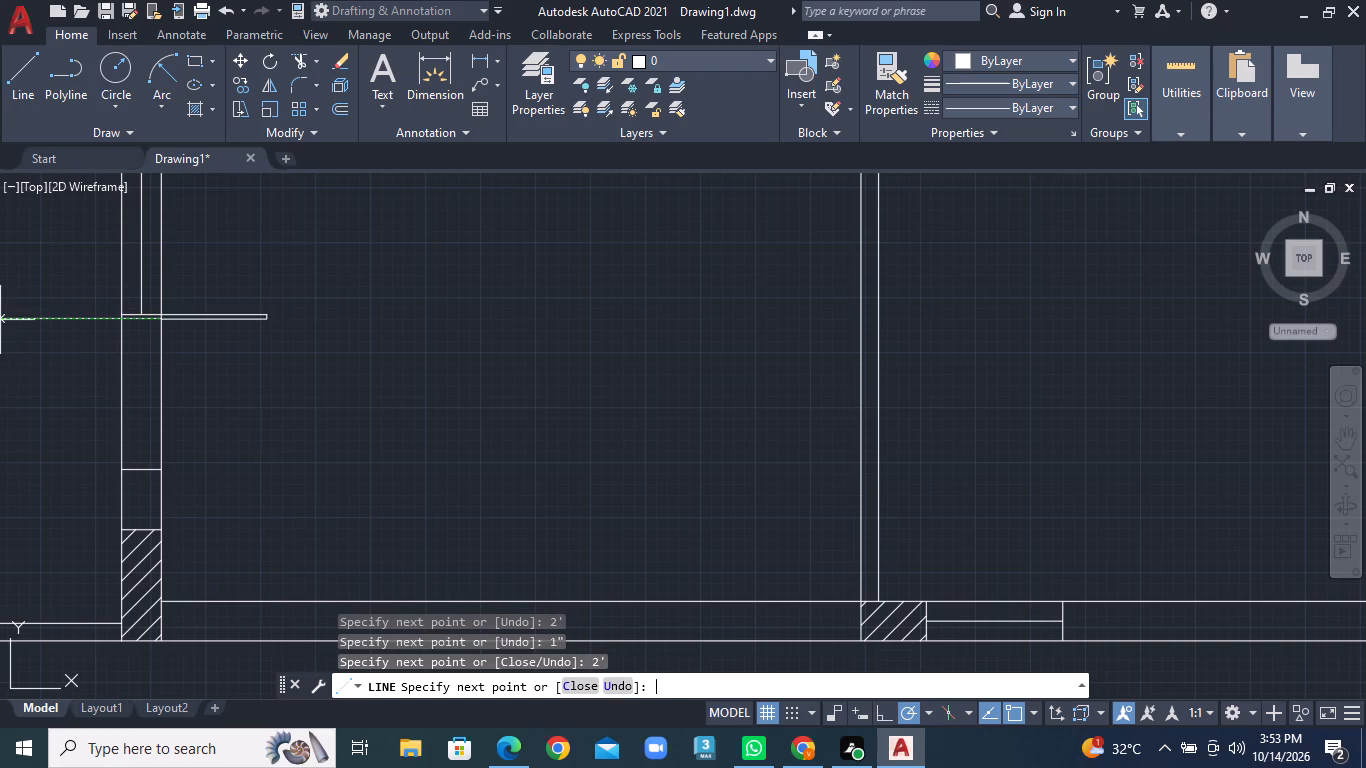
scroll(193, 317, up, 2)
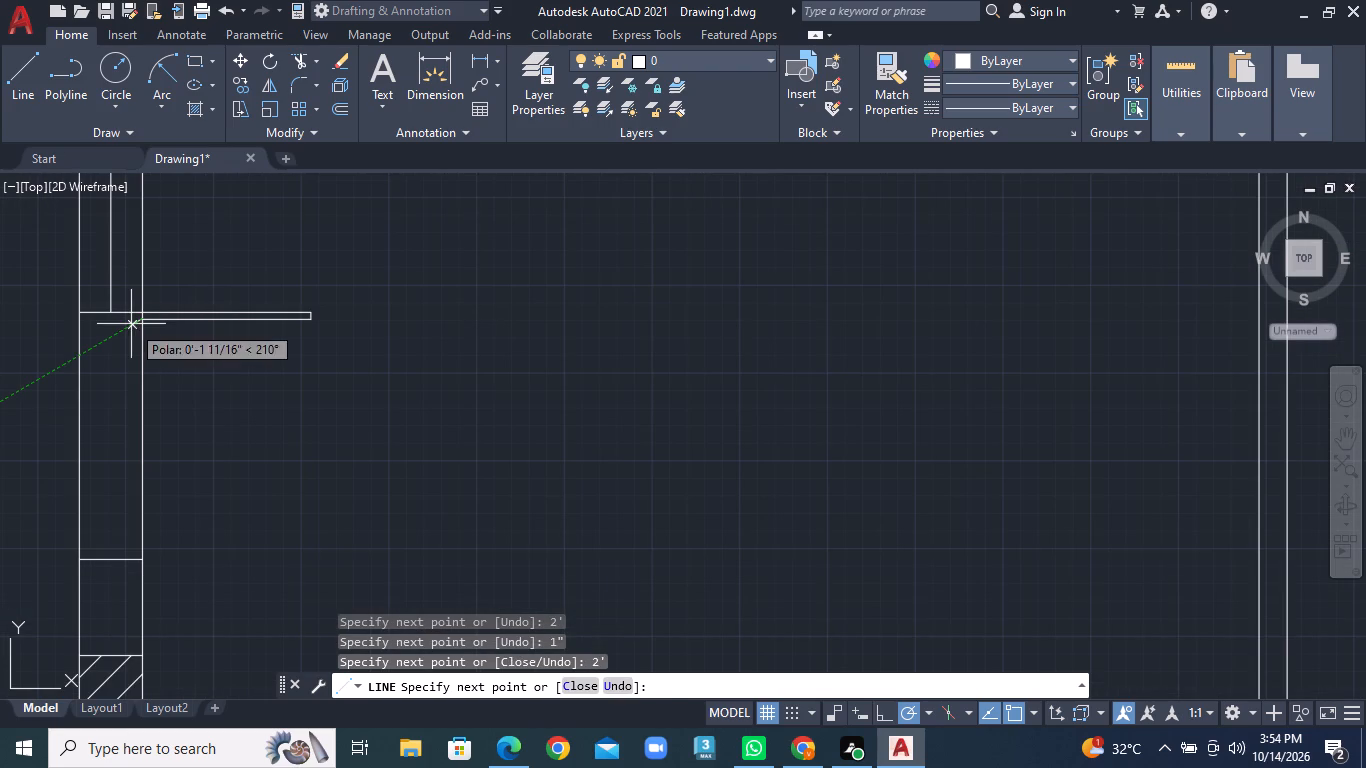
right_click(131, 324)
click(154, 332)
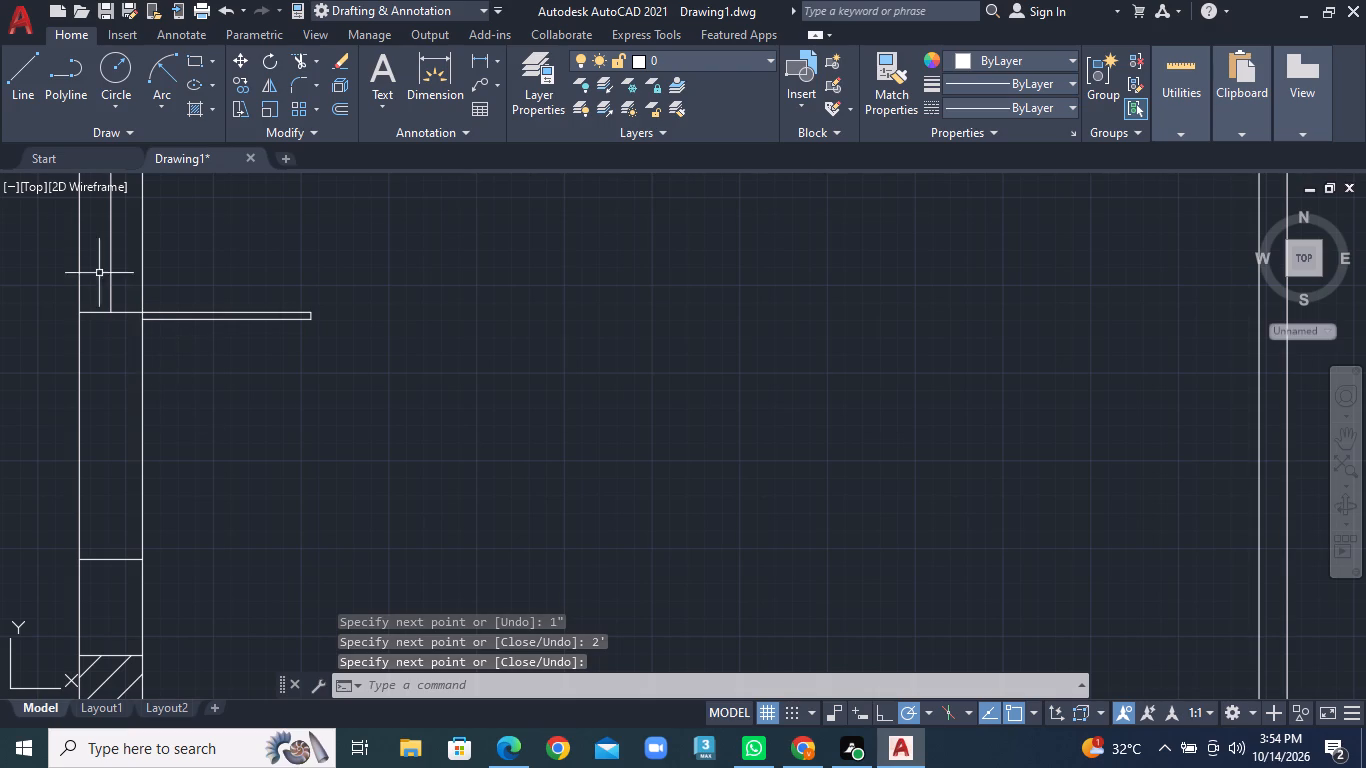
Draw a second door leaf 2' long and 2" thick into the southwest room from the lower jamb of the west wall's door opening.
click(34, 95)
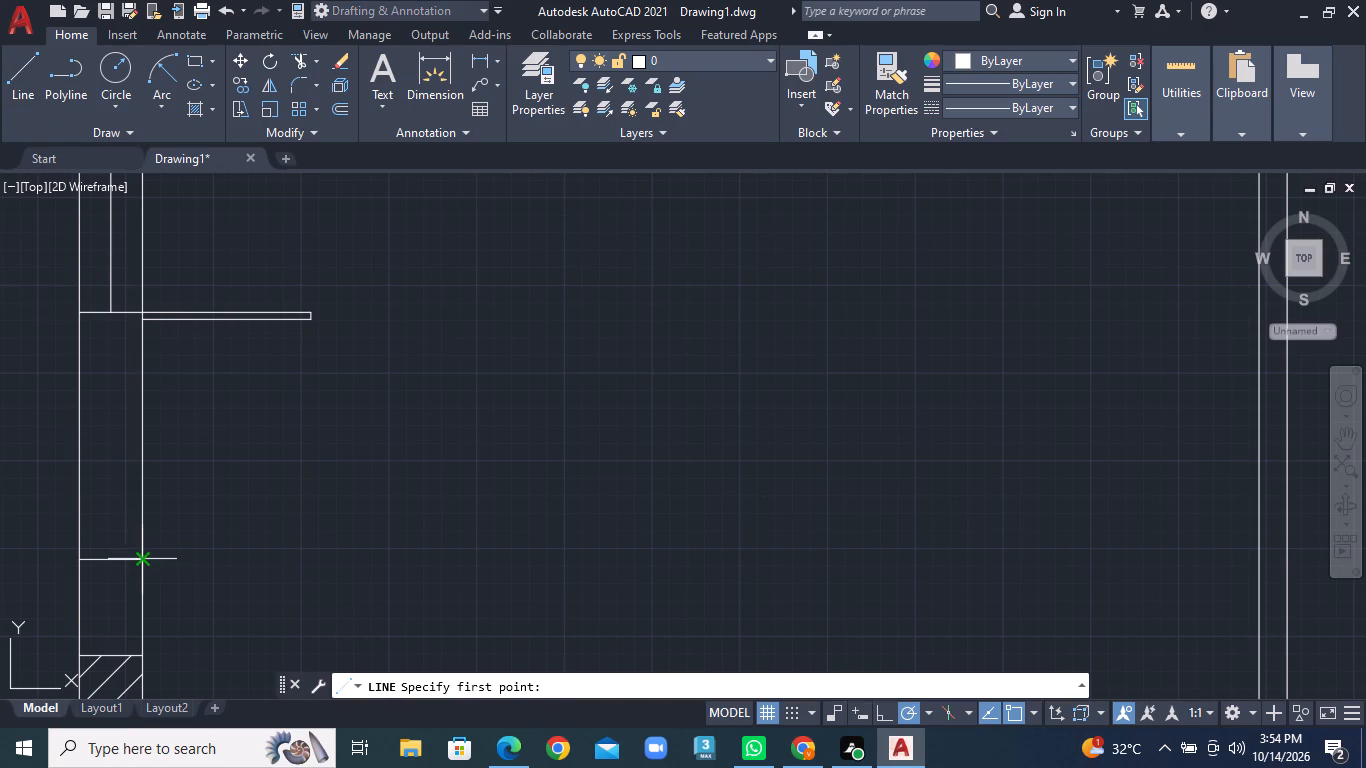
click(142, 562)
text(2')
key(Return)
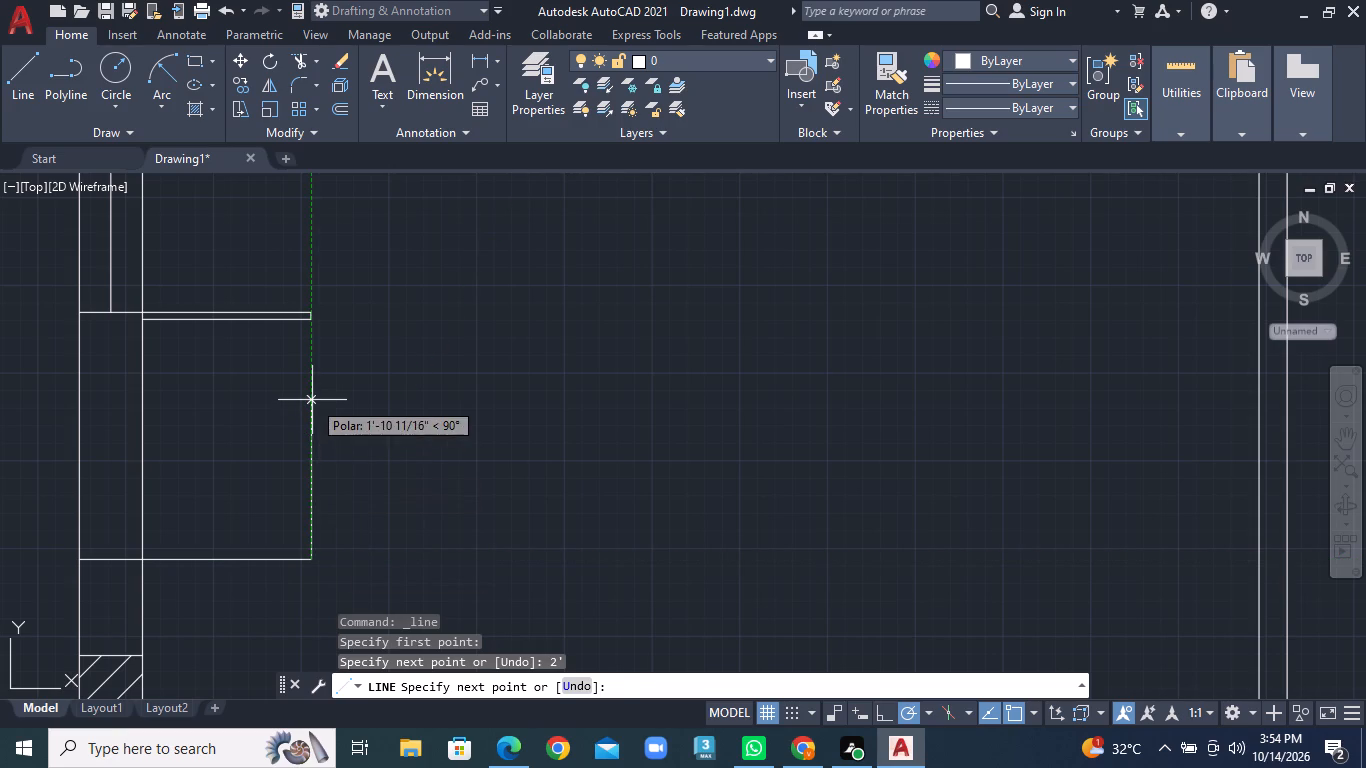
text(2")
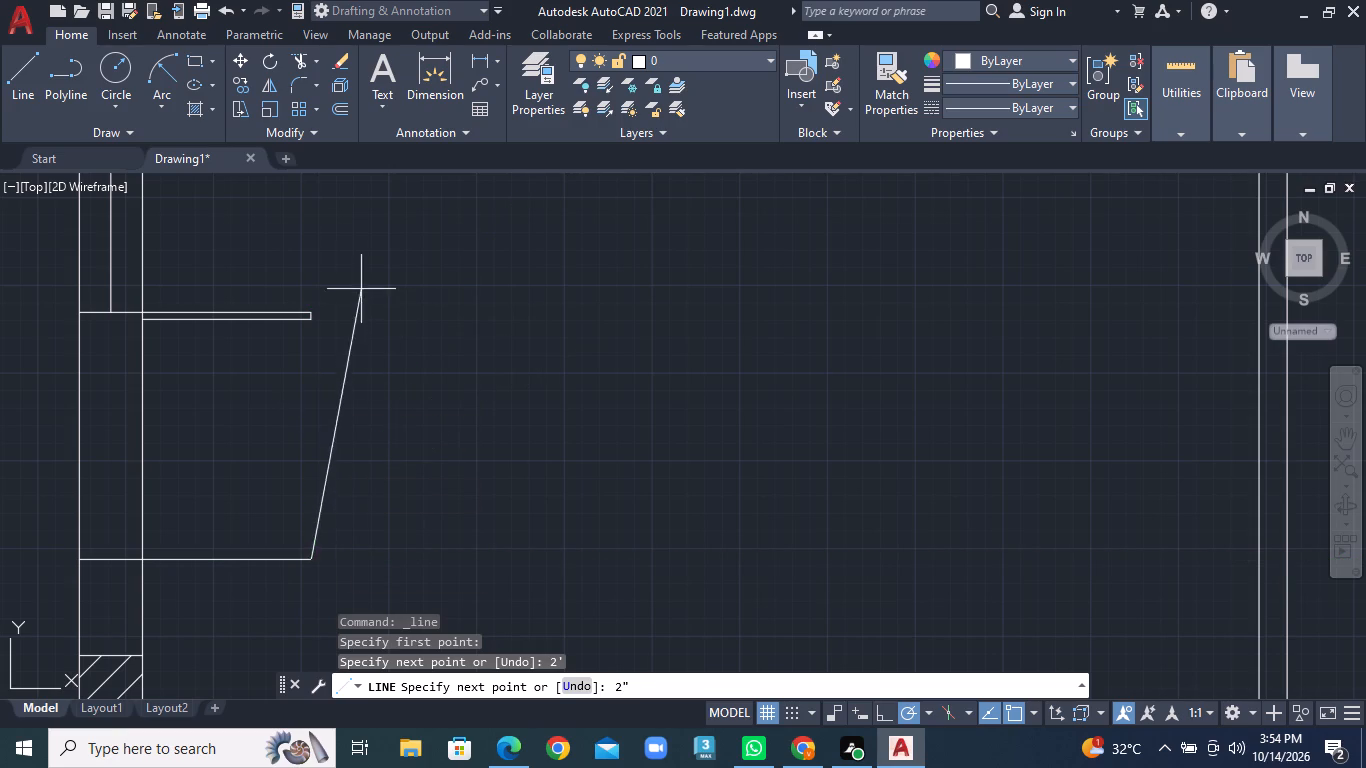
key(Return)
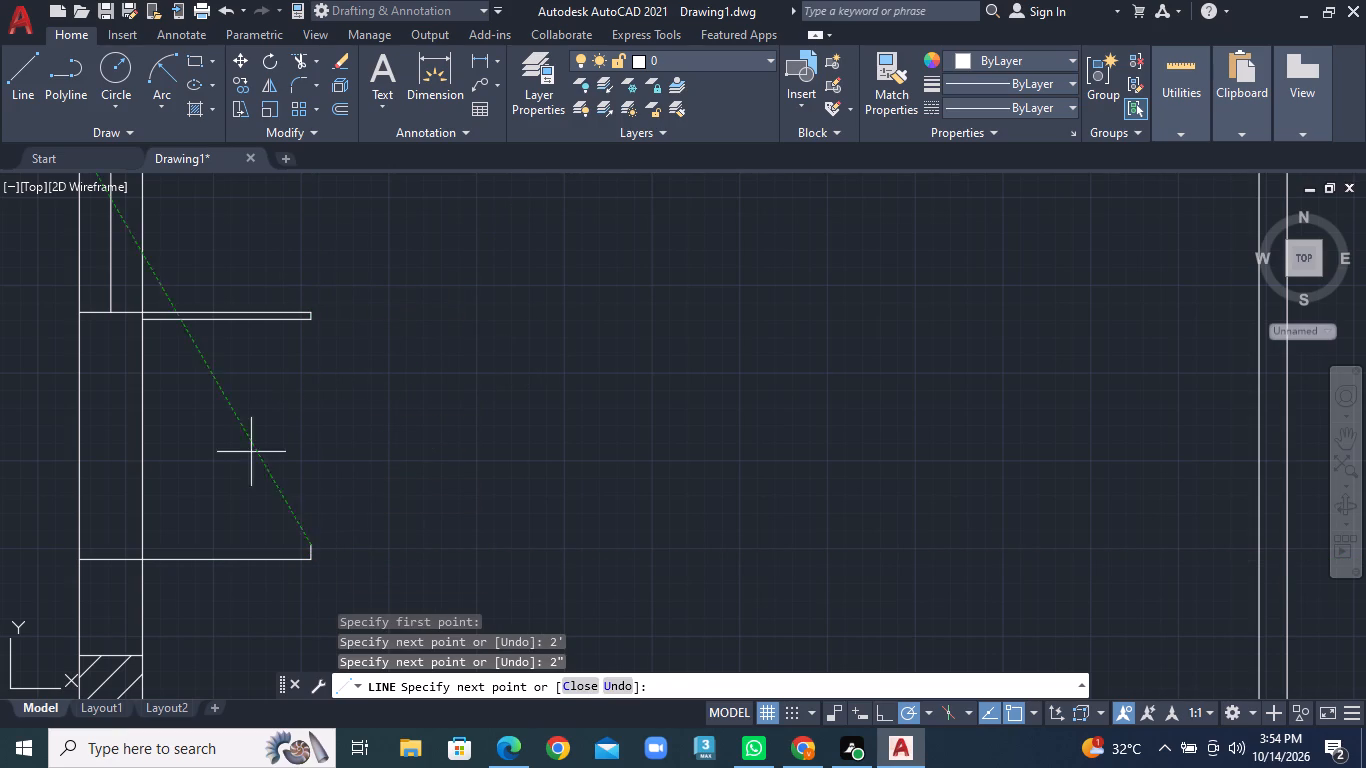
text(2')
key(Return)
right_click(205, 511)
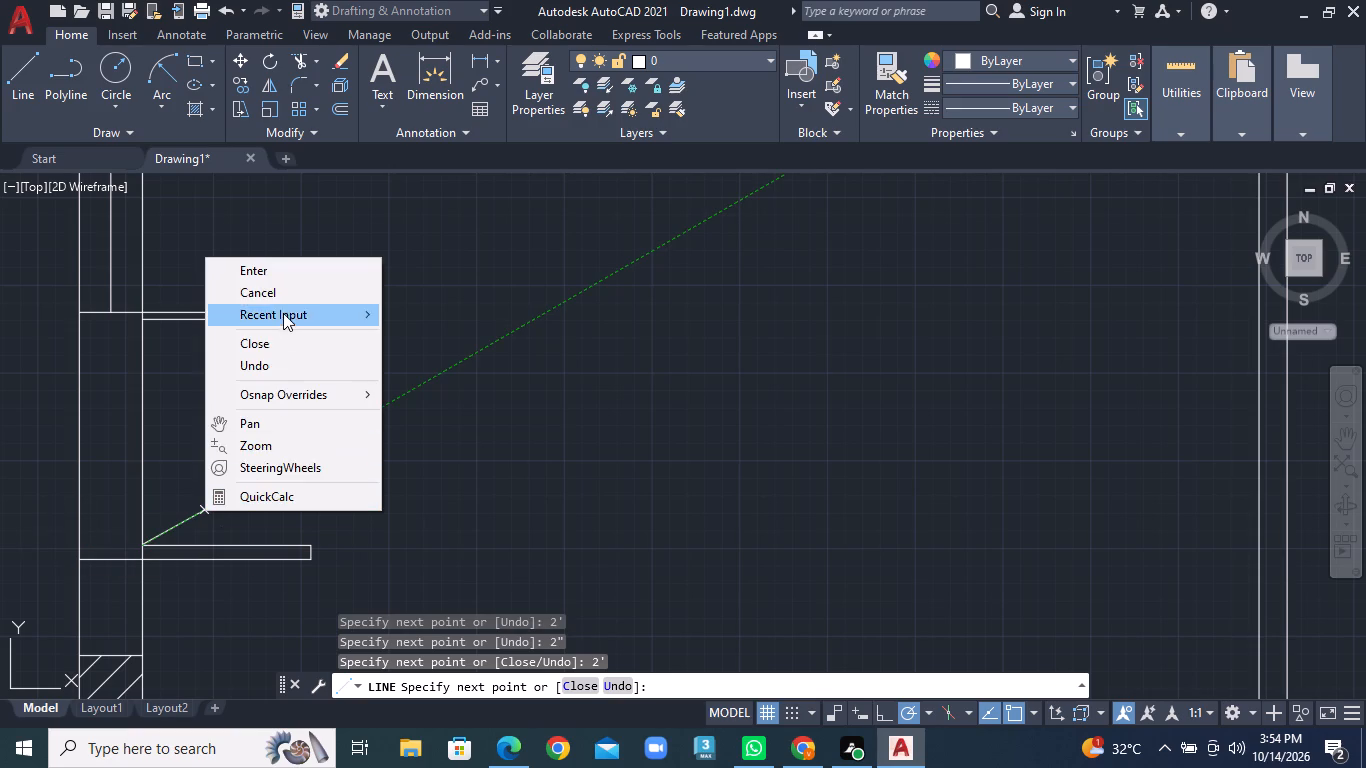
click(287, 275)
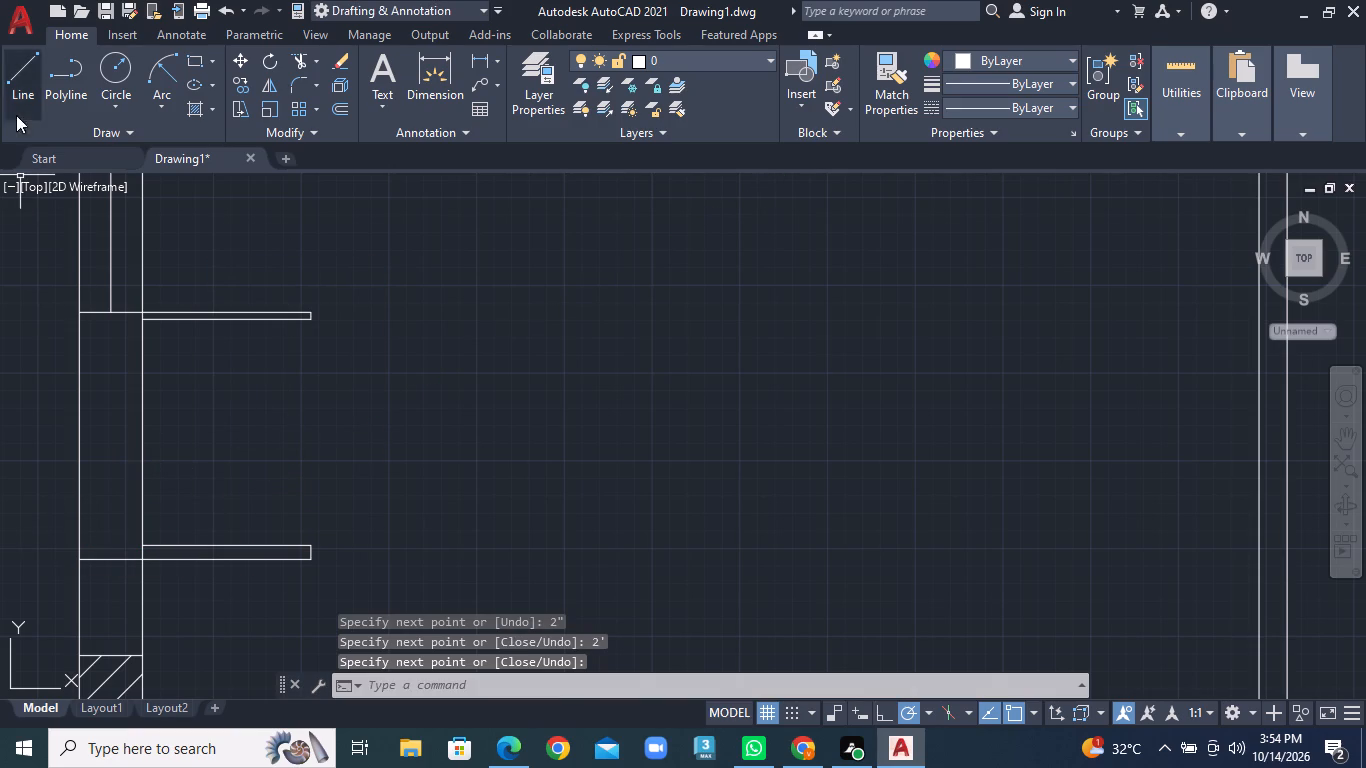
Draw the upper leaf's swing as a Start, End, Radius arc from the opening's midpoint on the inner wall face to the leaf's free end.
double_click(165, 113)
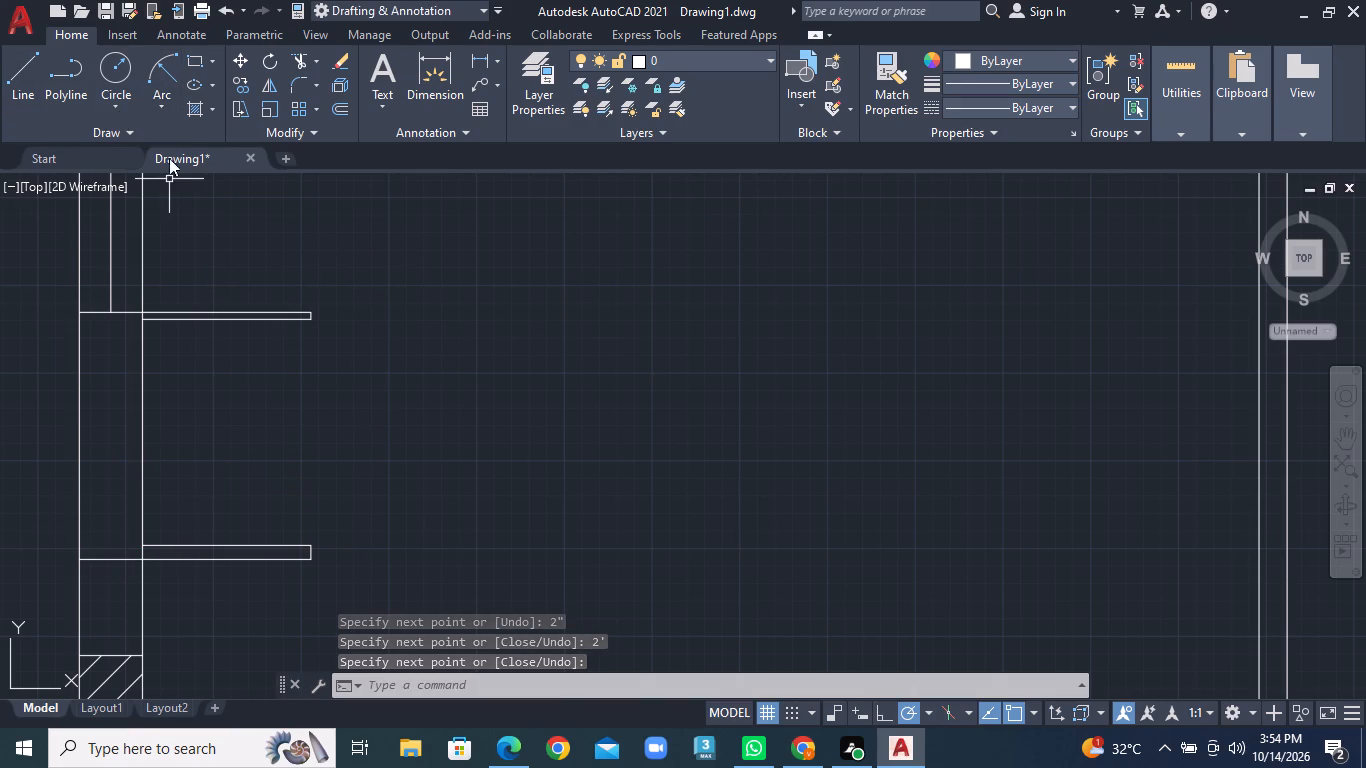
click(162, 84)
click(162, 111)
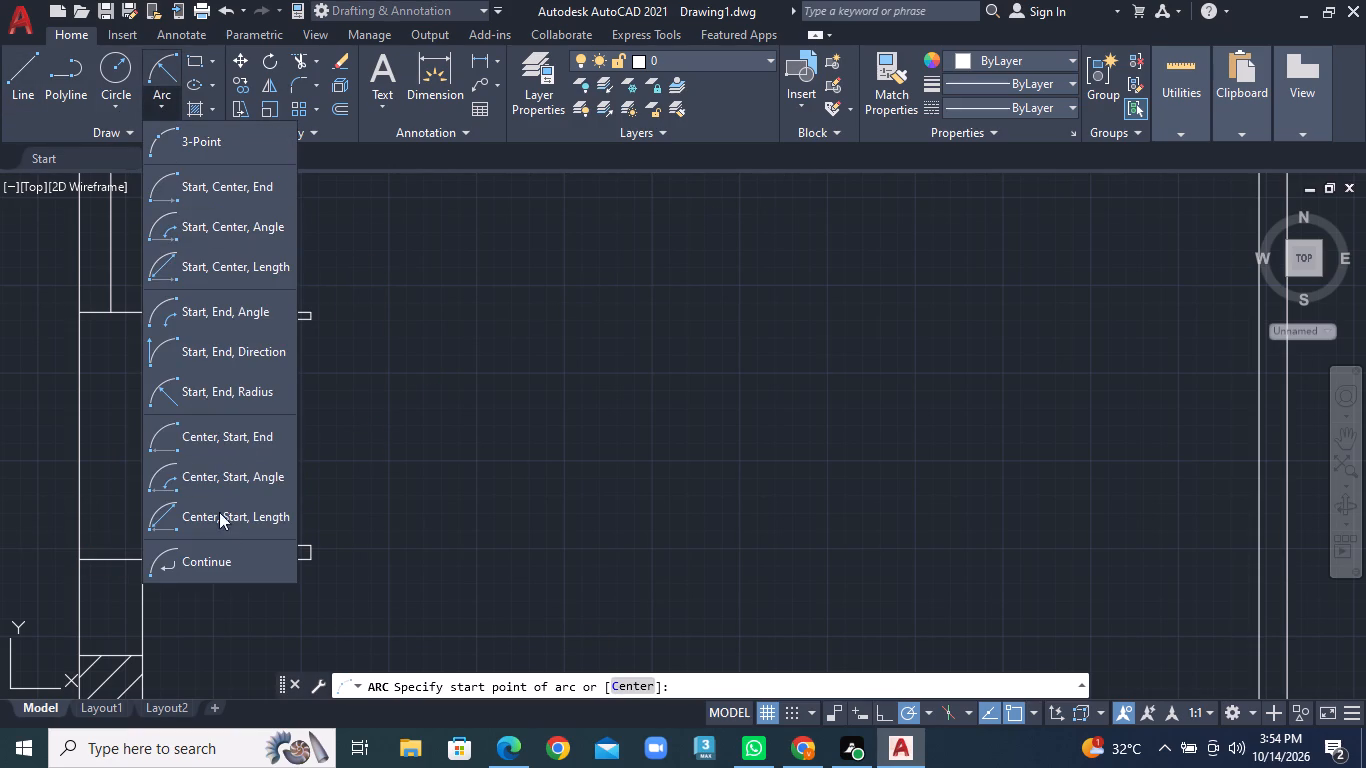
click(209, 389)
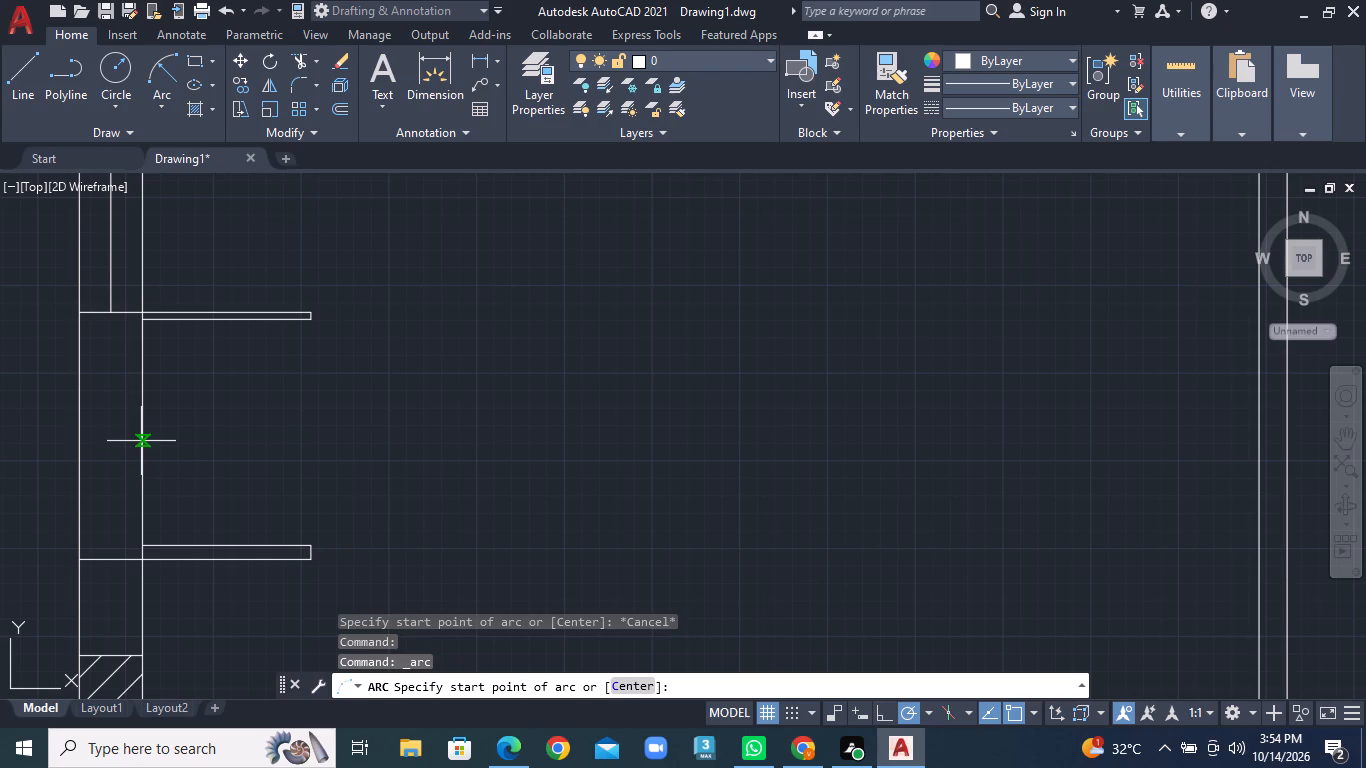
click(141, 441)
click(303, 326)
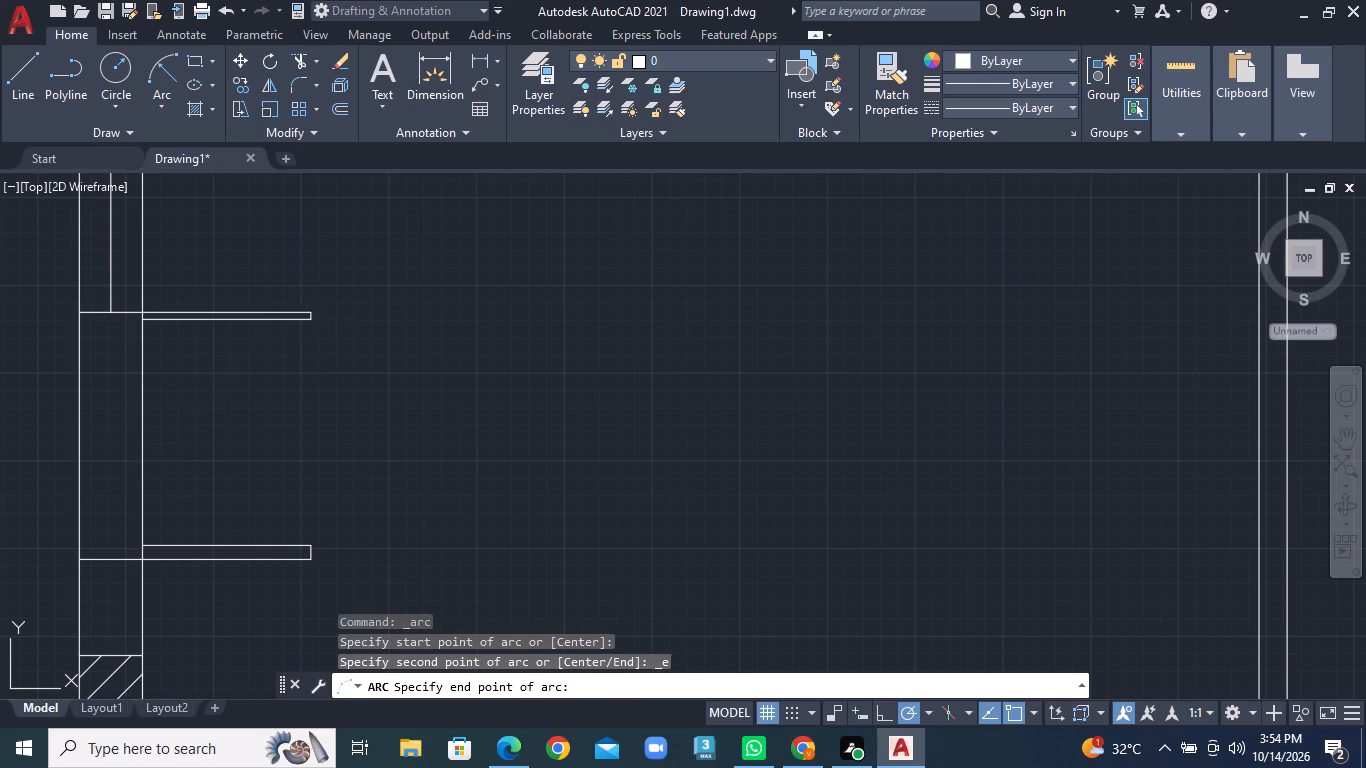
click(186, 415)
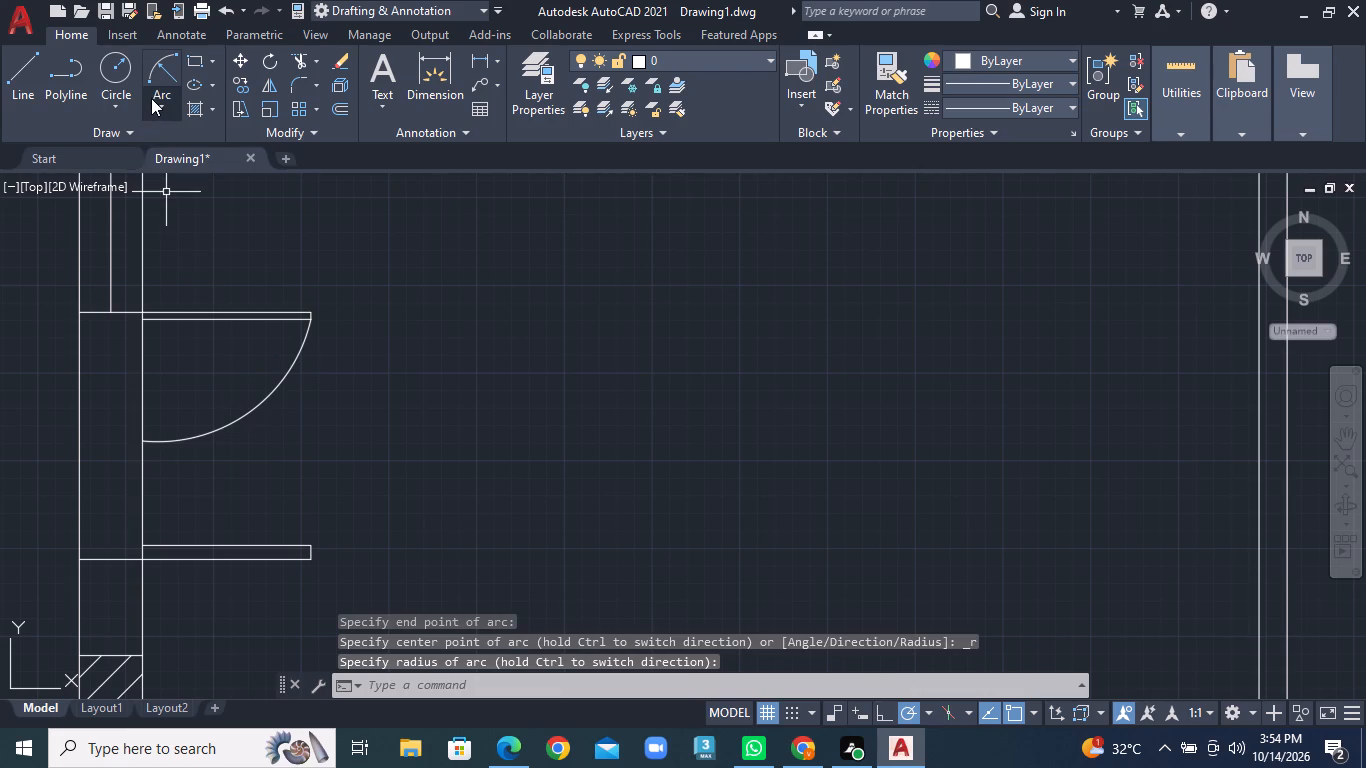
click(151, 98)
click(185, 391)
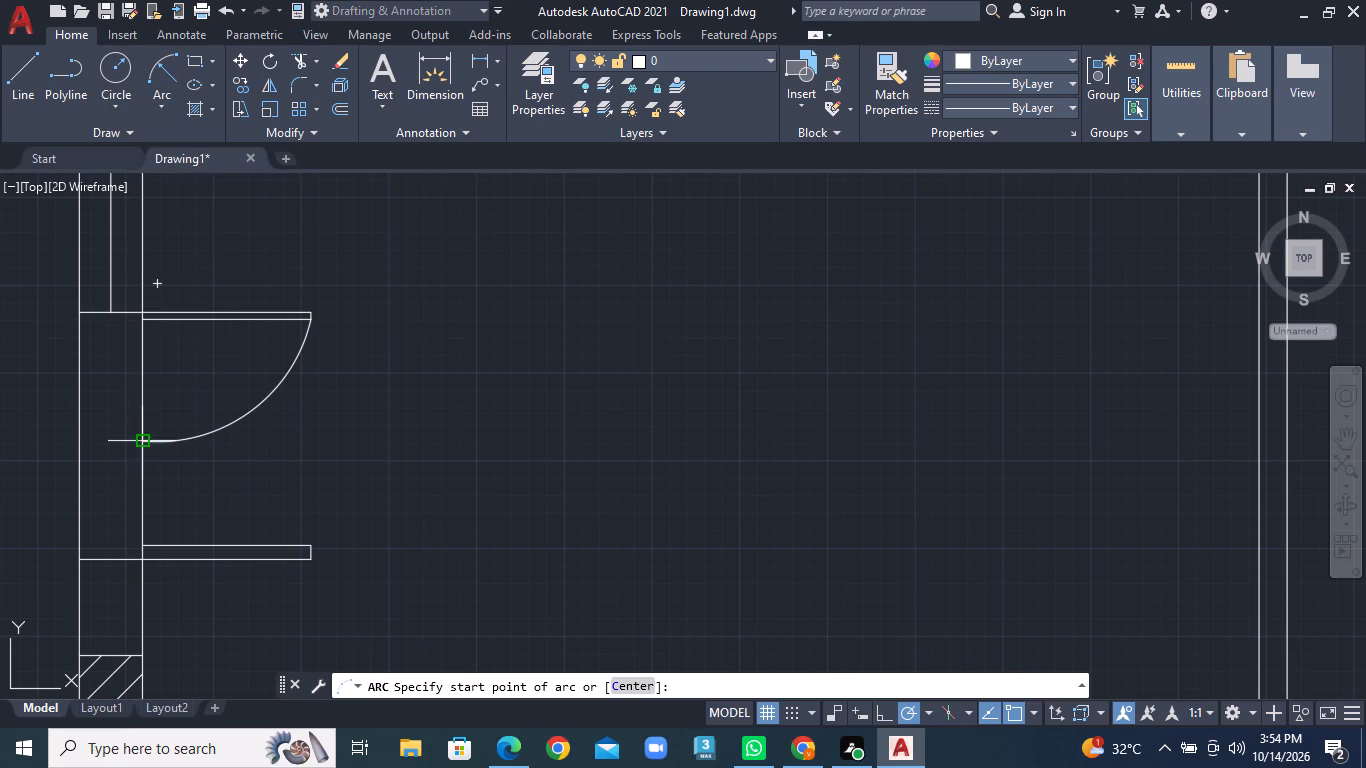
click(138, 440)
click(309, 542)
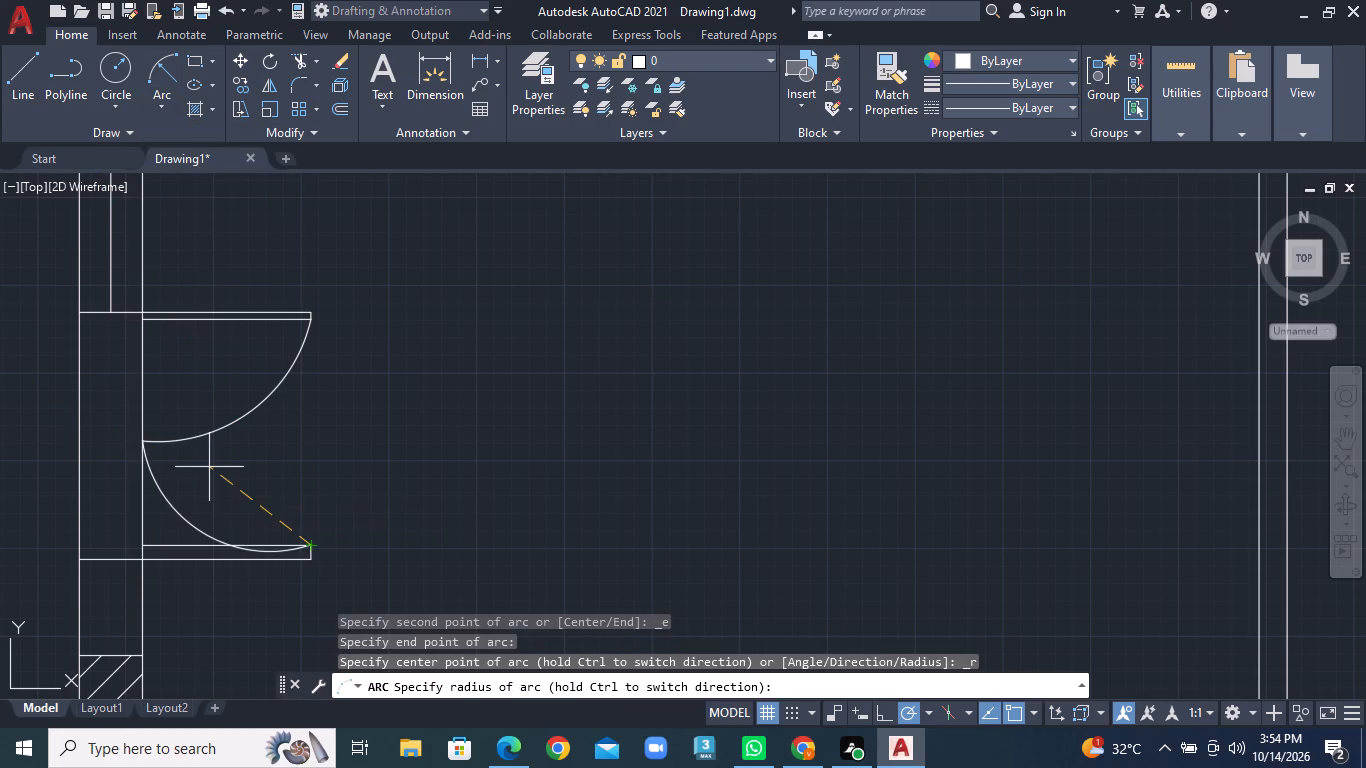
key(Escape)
Draw the lower leaf's swing as a Start, End, Radius arc from its free end to the upper arc's end near the inner wall face.
click(159, 102)
click(208, 391)
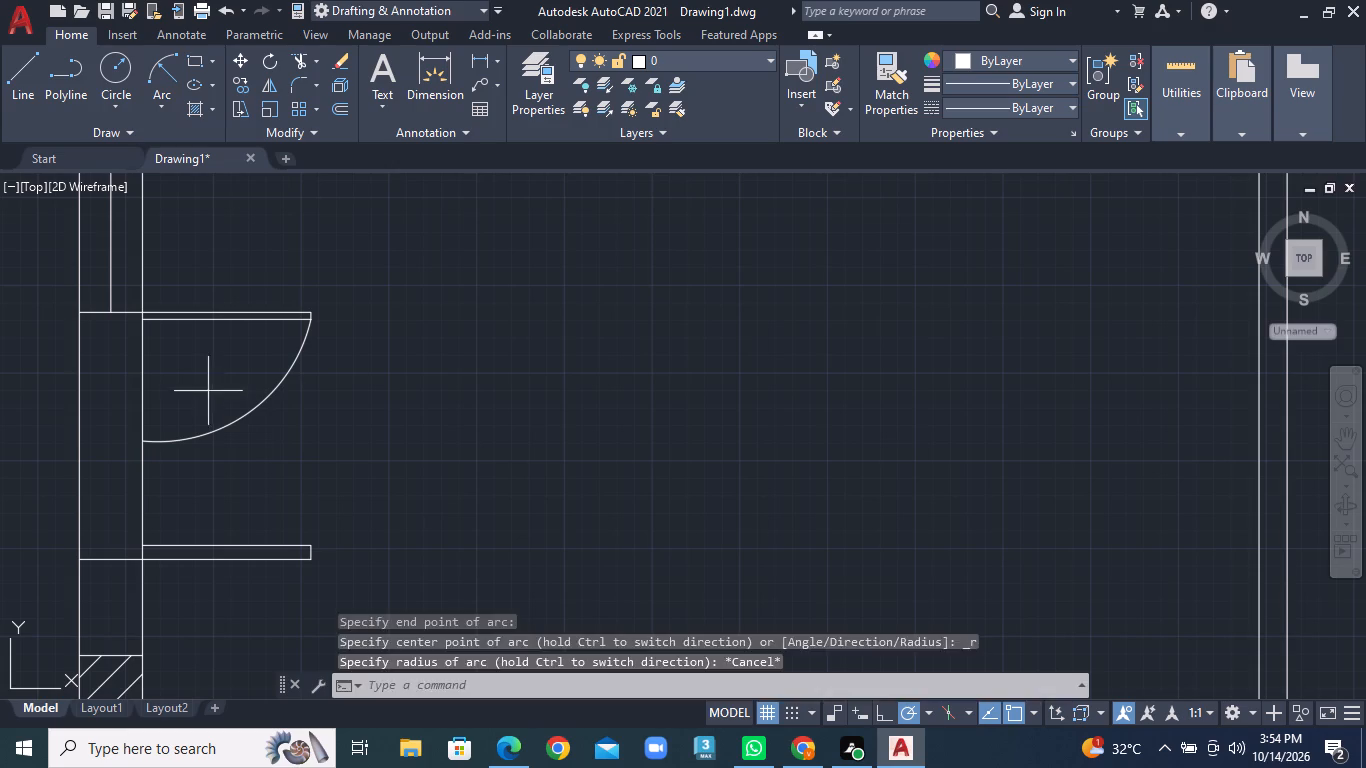
click(305, 547)
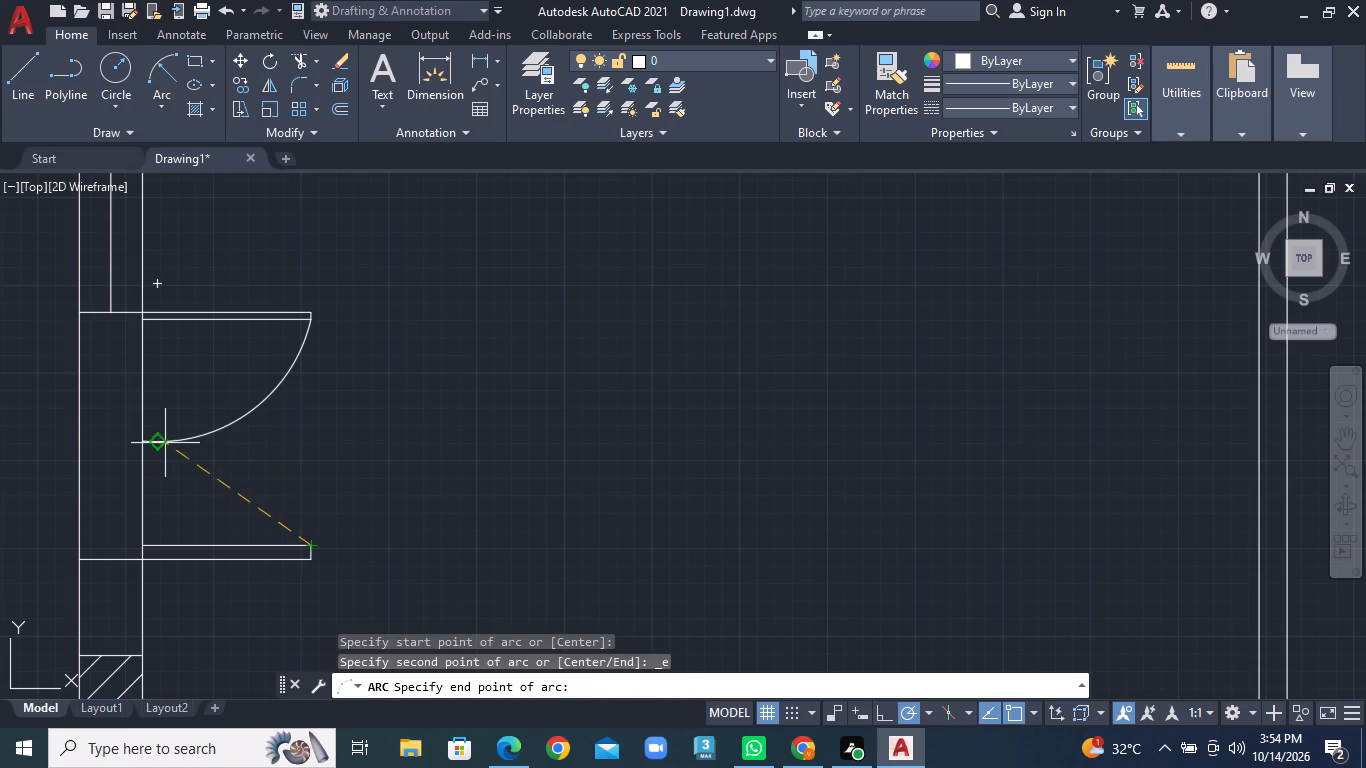
click(153, 444)
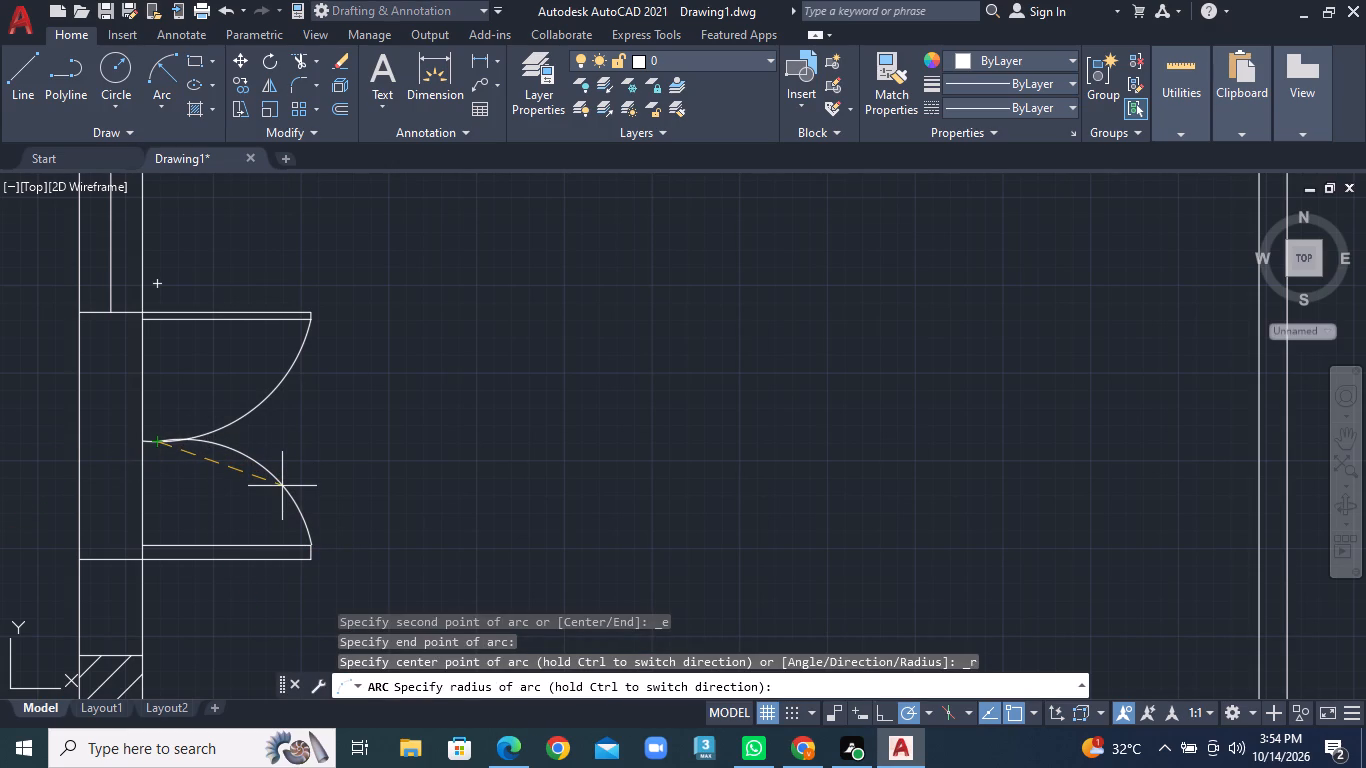
click(282, 488)
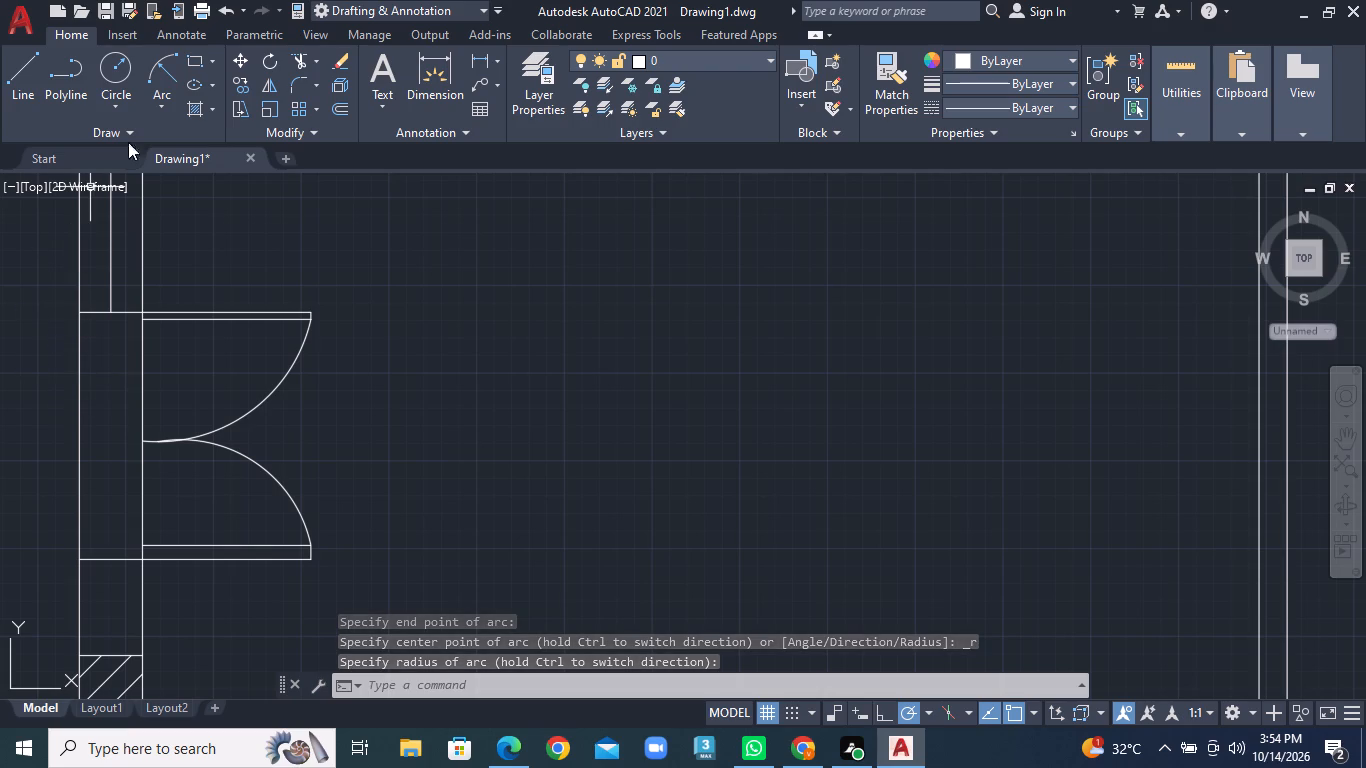
Trim the outer and inner wall lines between the jambs of the west wall's double door opening.
click(317, 64)
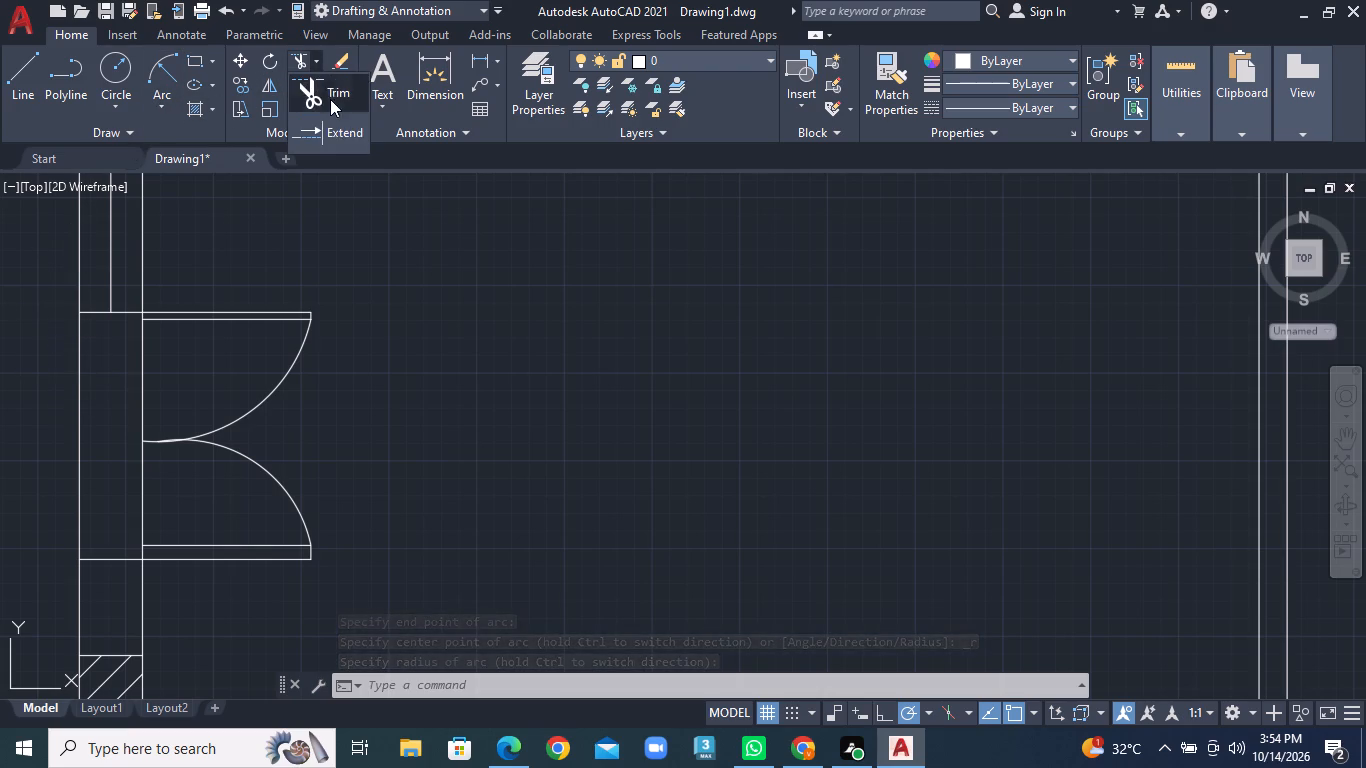
click(331, 99)
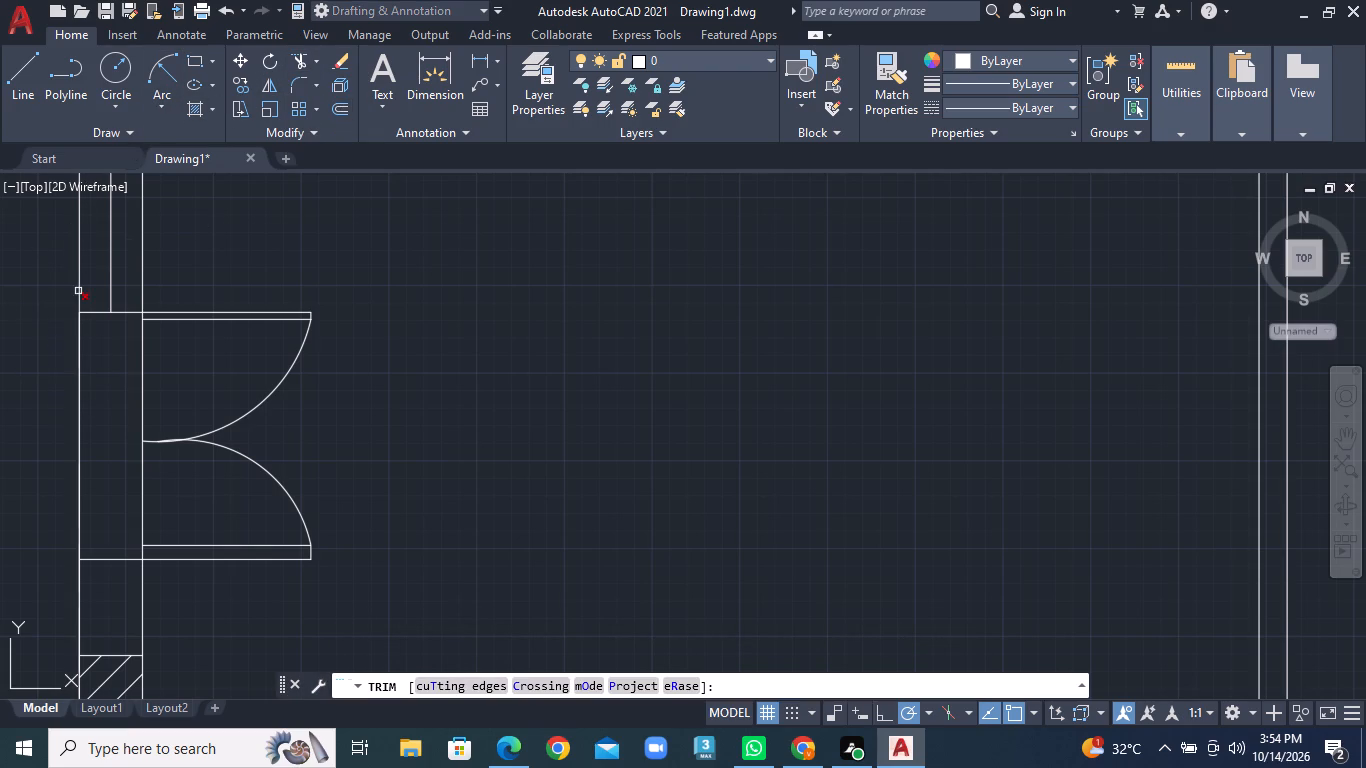
click(73, 356)
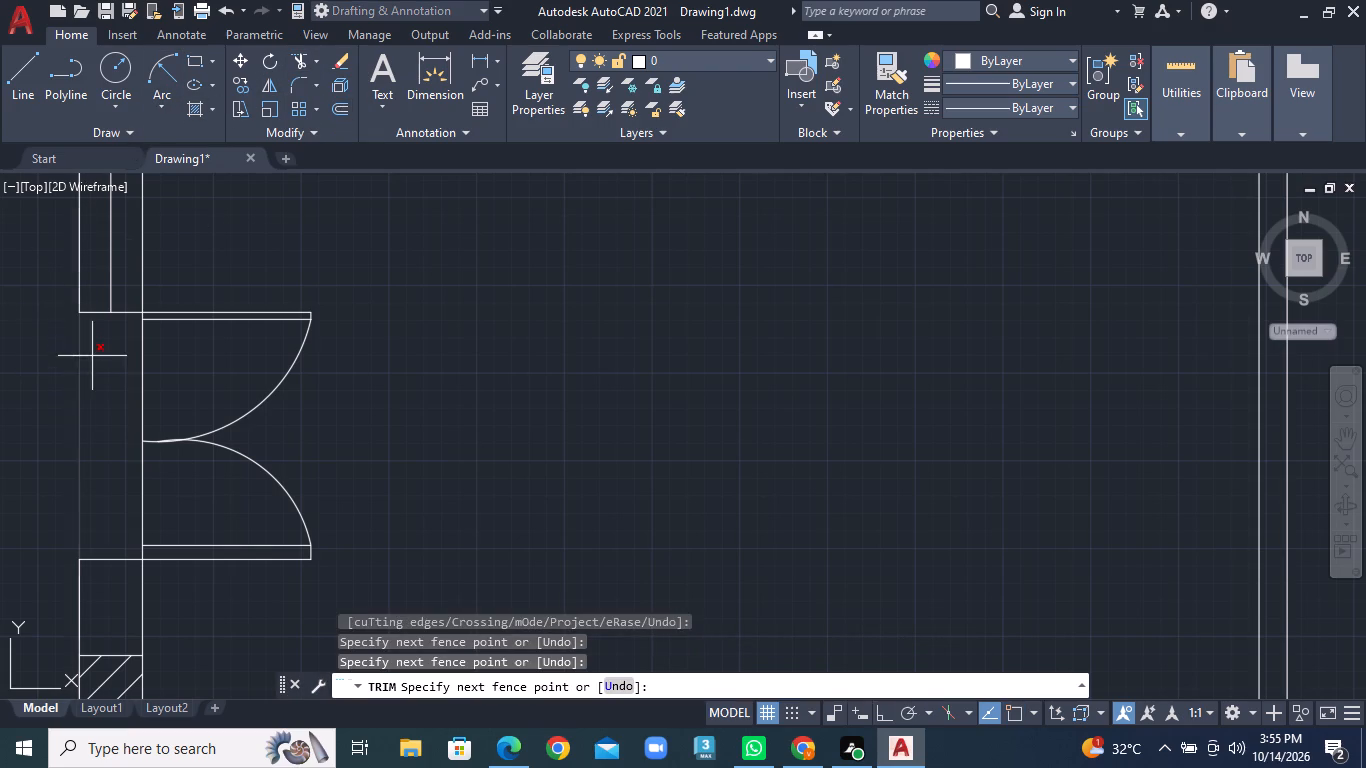
double_click(92, 356)
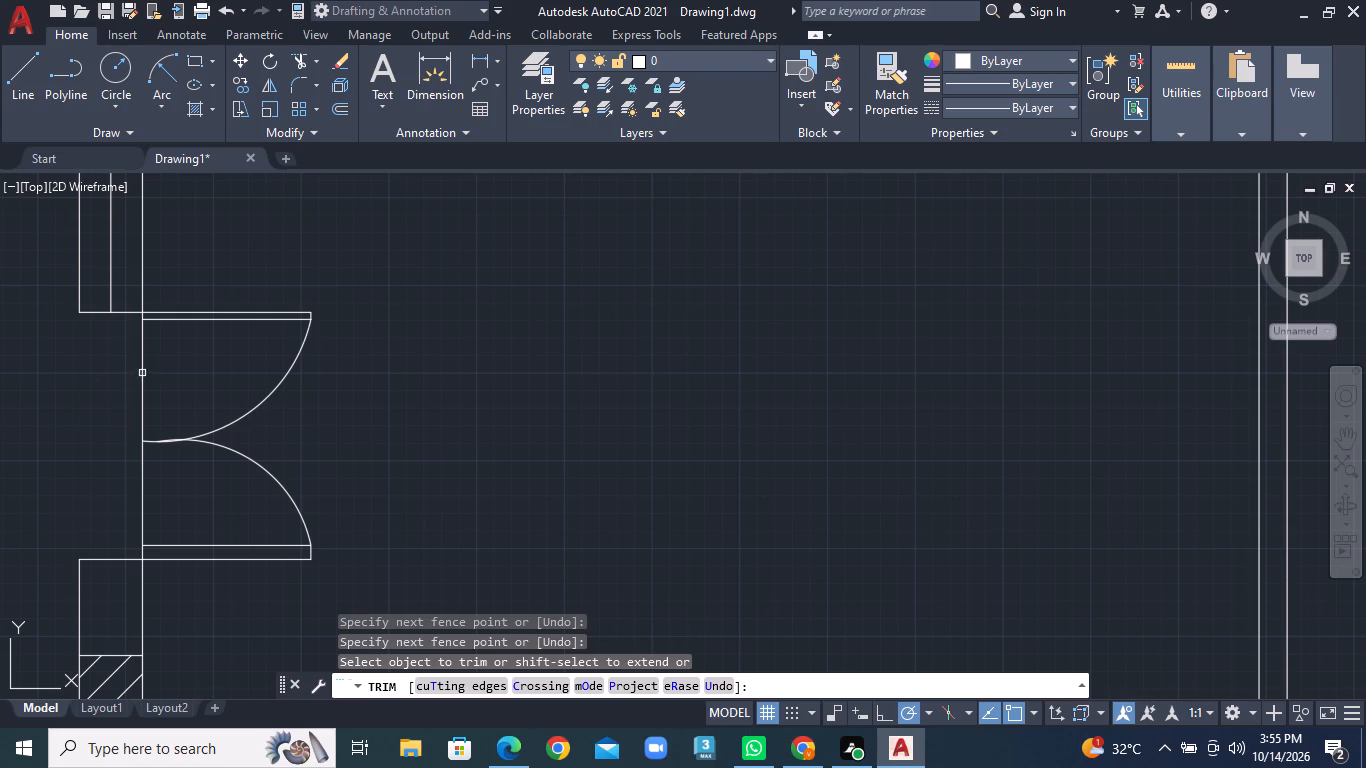
click(142, 373)
click(144, 470)
scroll(144, 470, down, 2)
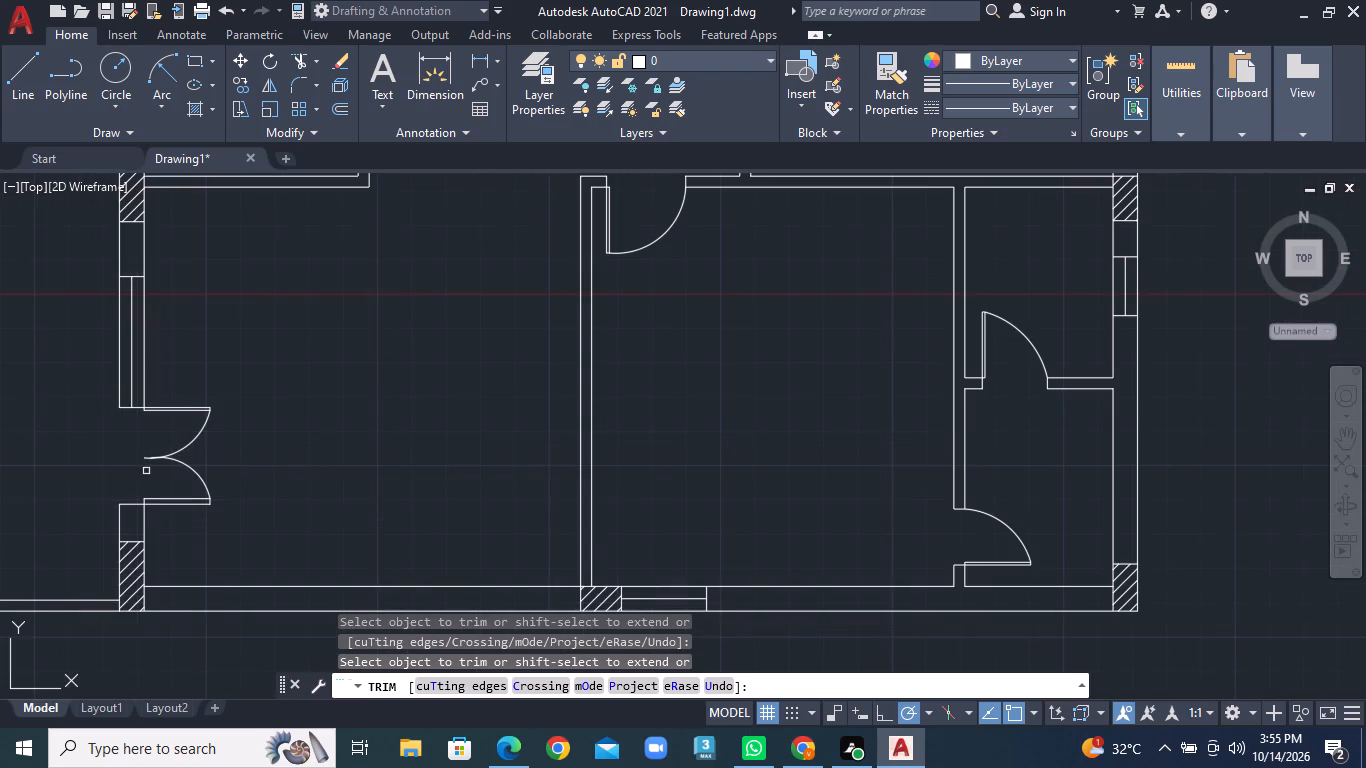
scroll(238, 487, down, 1)
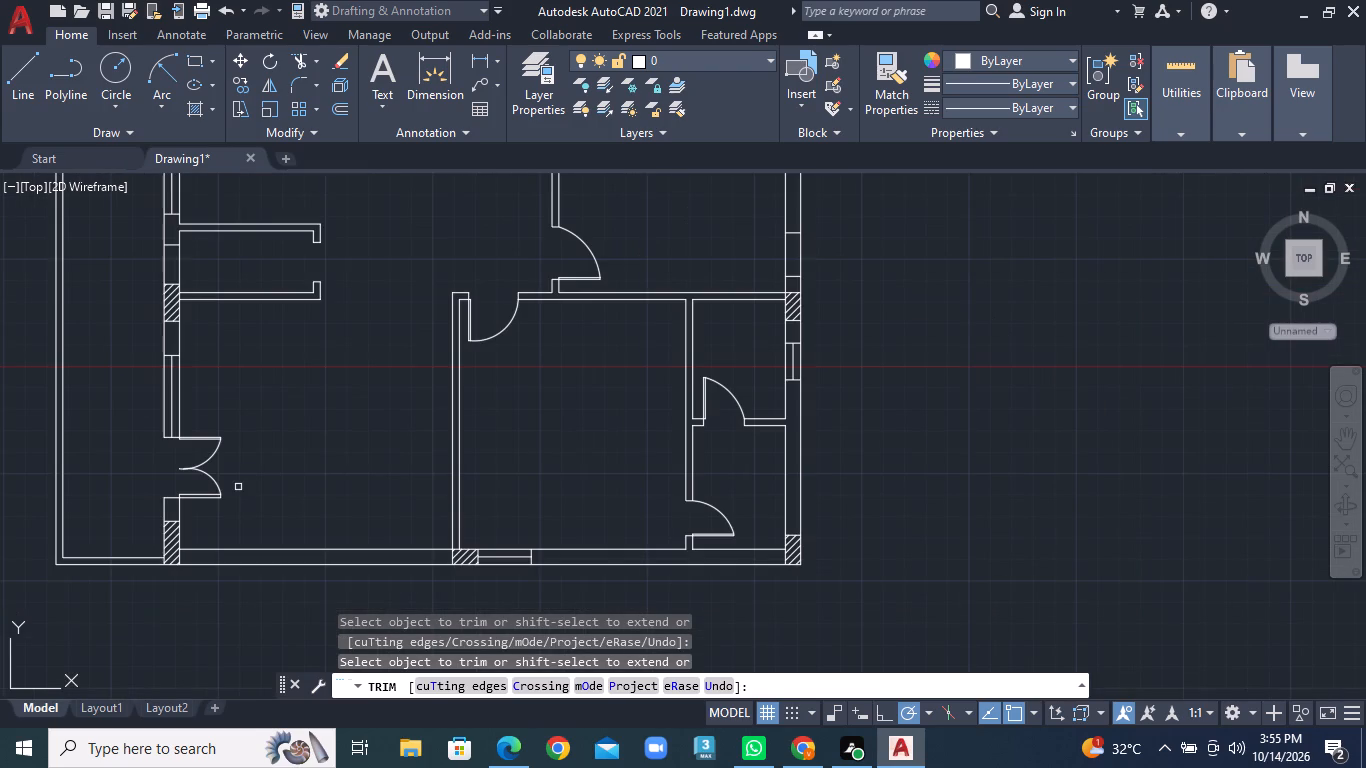
scroll(303, 494, down, 1)
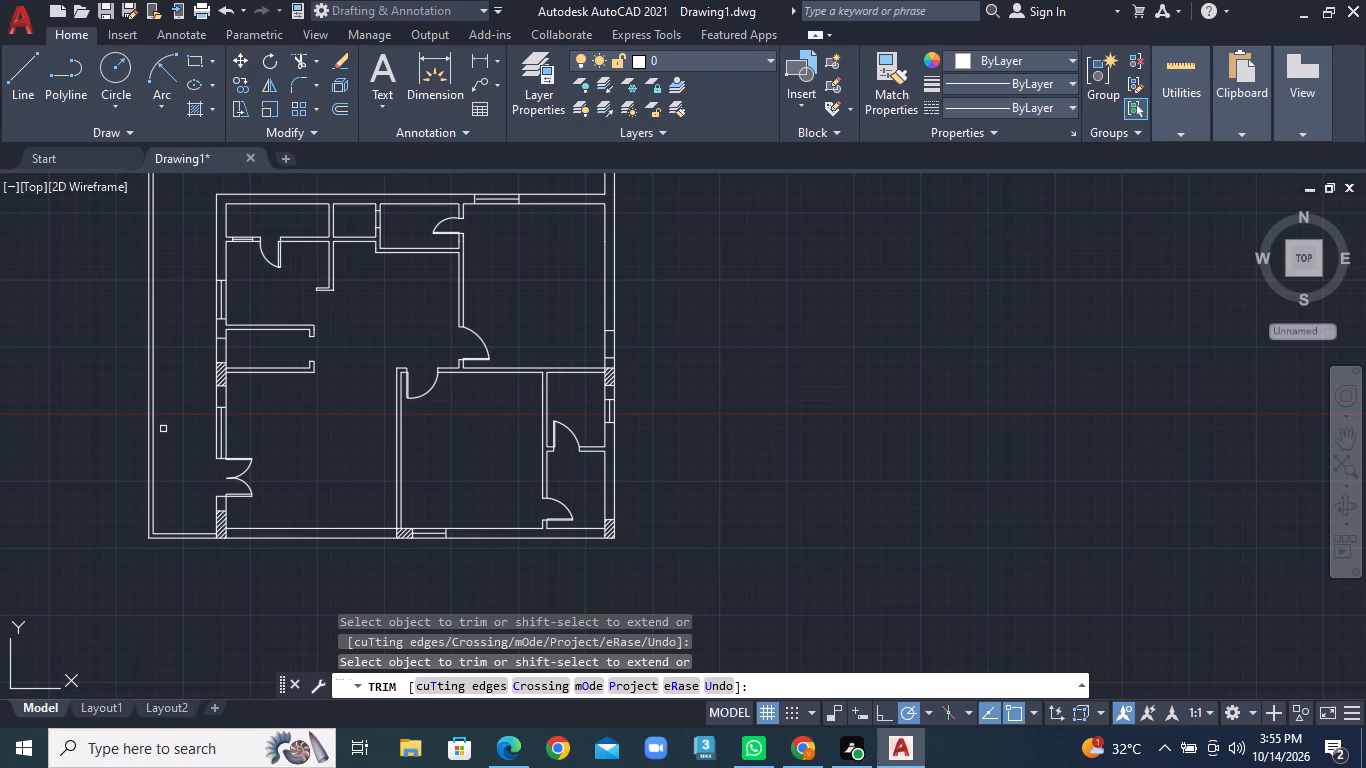
key(Escape)
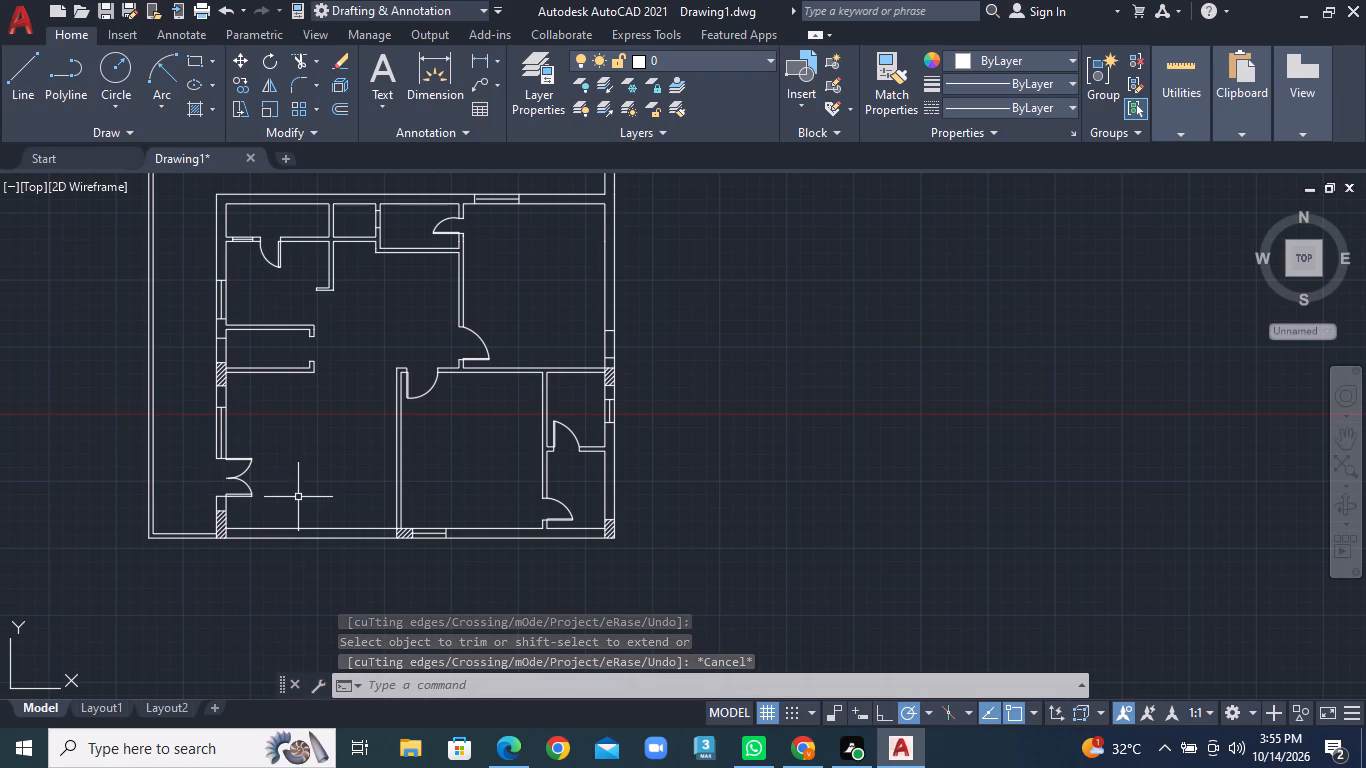
Open DesignCenter with the ADC command.
scroll(392, 477, down, 1)
middle_drag(427, 421, 594, 539)
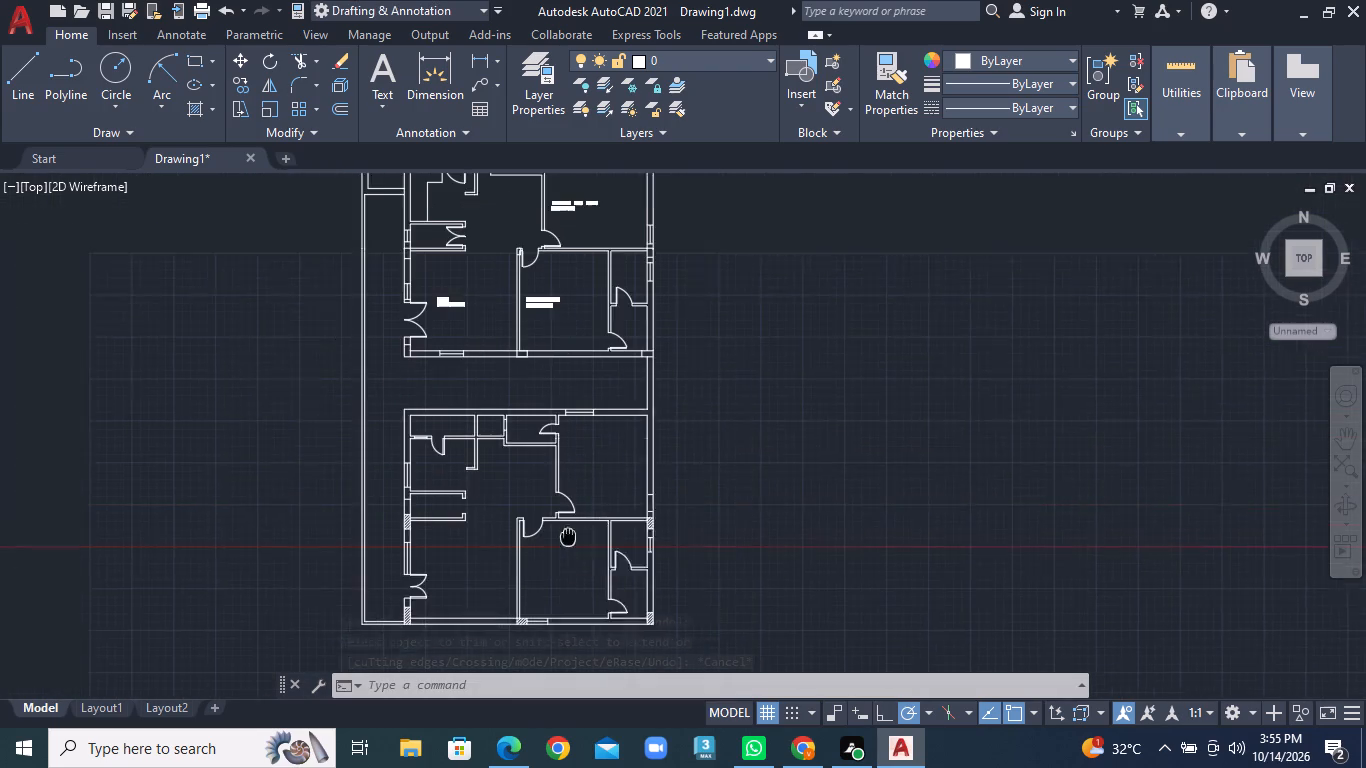
middle_drag(594, 539, 598, 540)
middle_click(598, 540)
scroll(562, 416, down, 2)
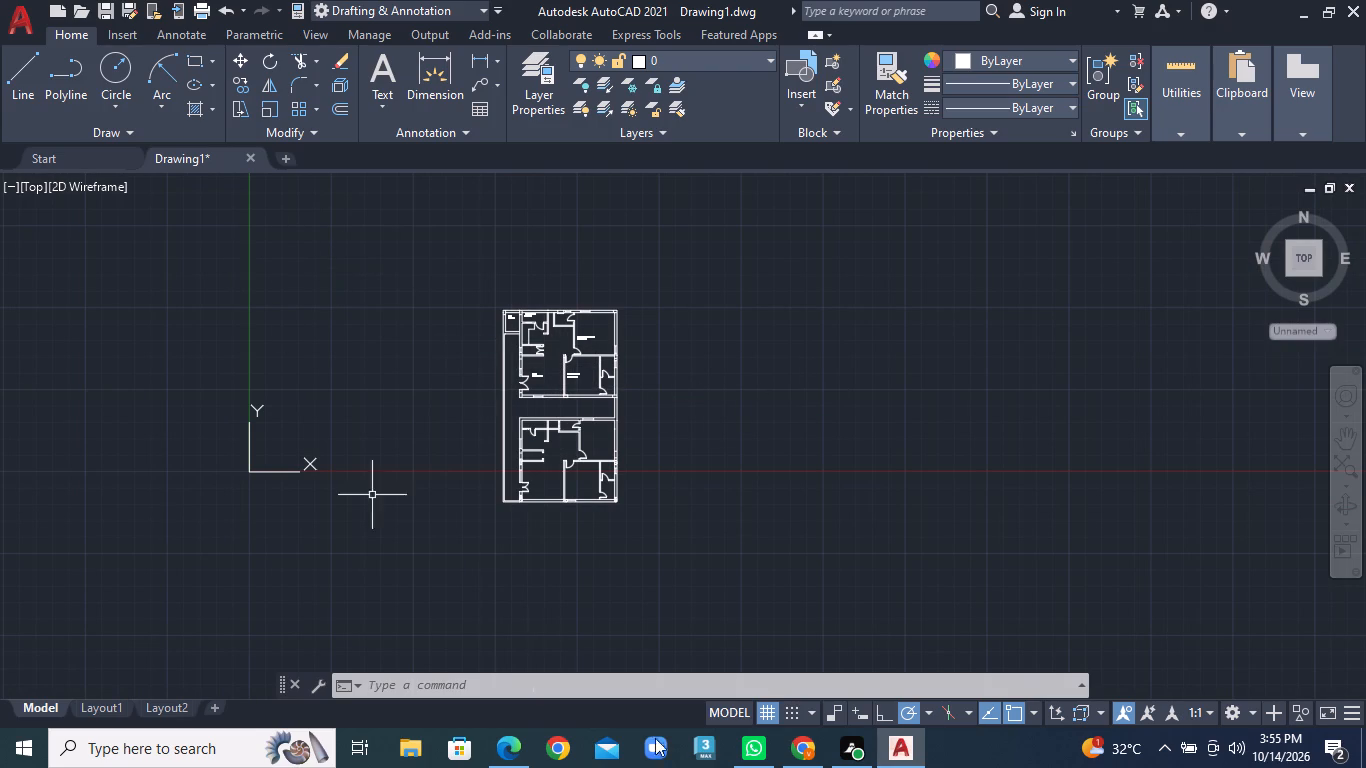
key(a)
text(DC)
key(Return)
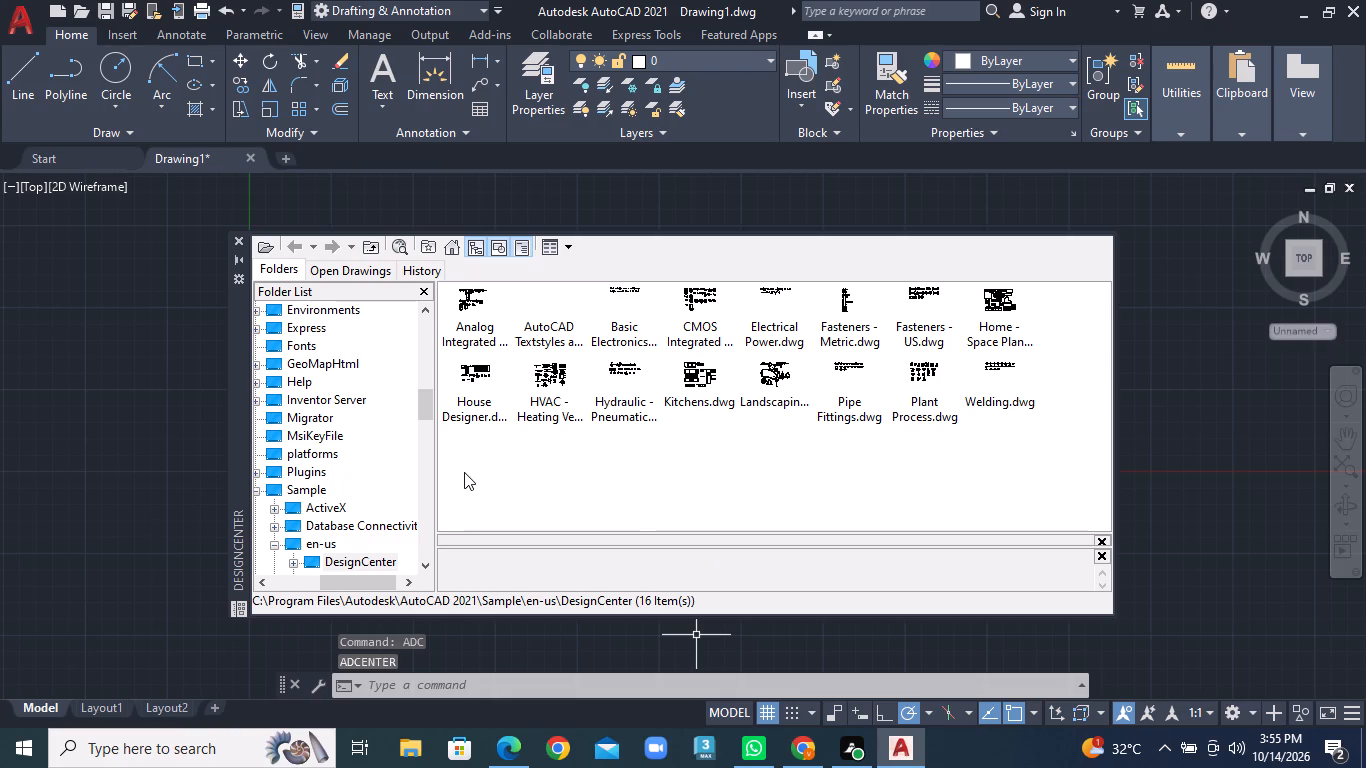
Look through the DesignCenter folder list around the AutoCAD 2021 sample folders and the program folders below them.
scroll(353, 438, down, 3)
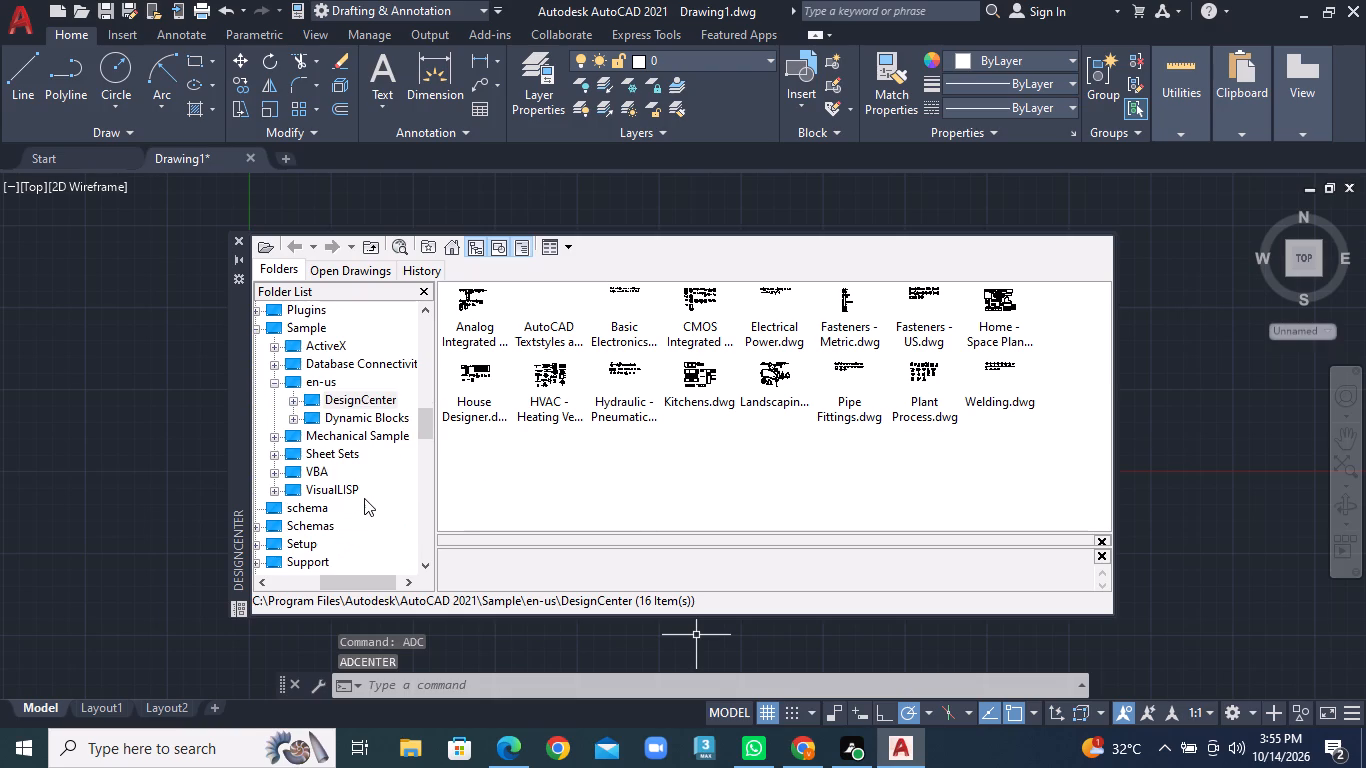
scroll(357, 497, up, 6)
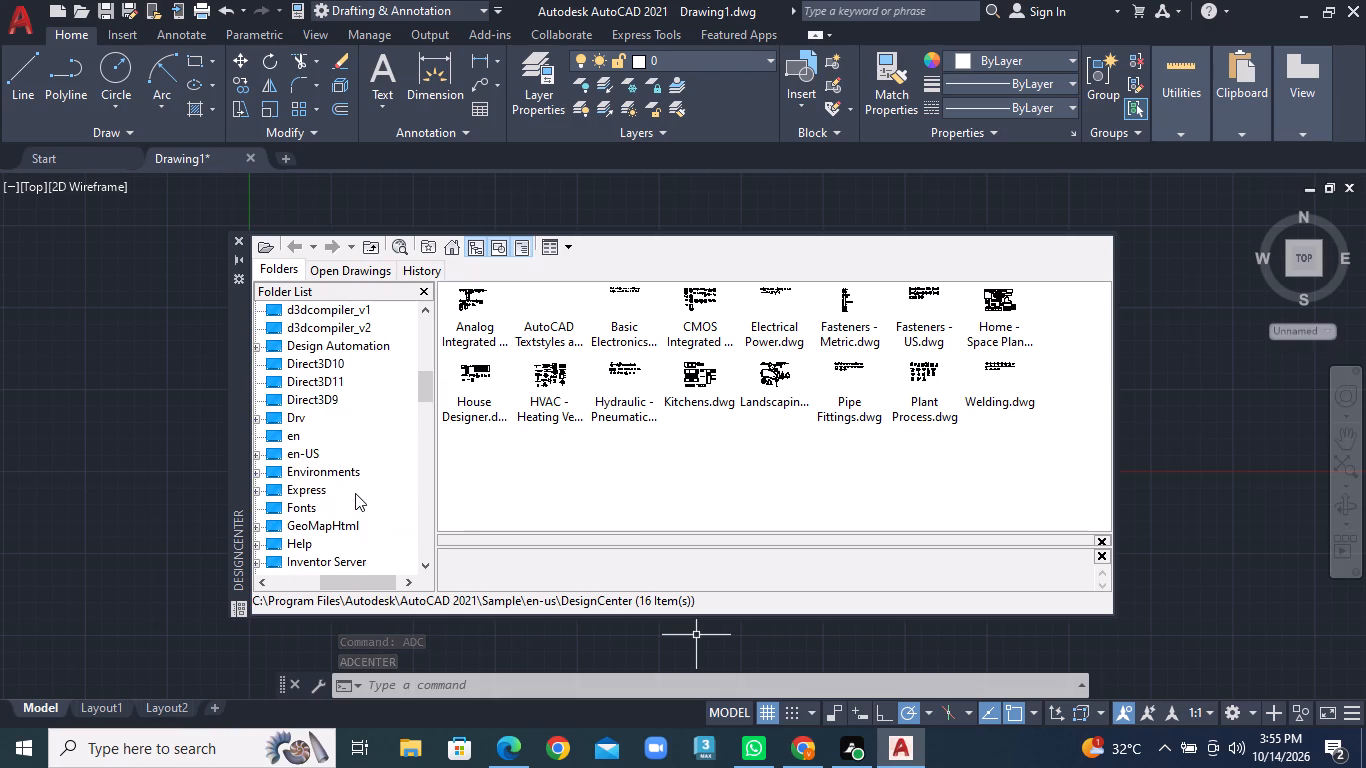
scroll(355, 493, down, 6)
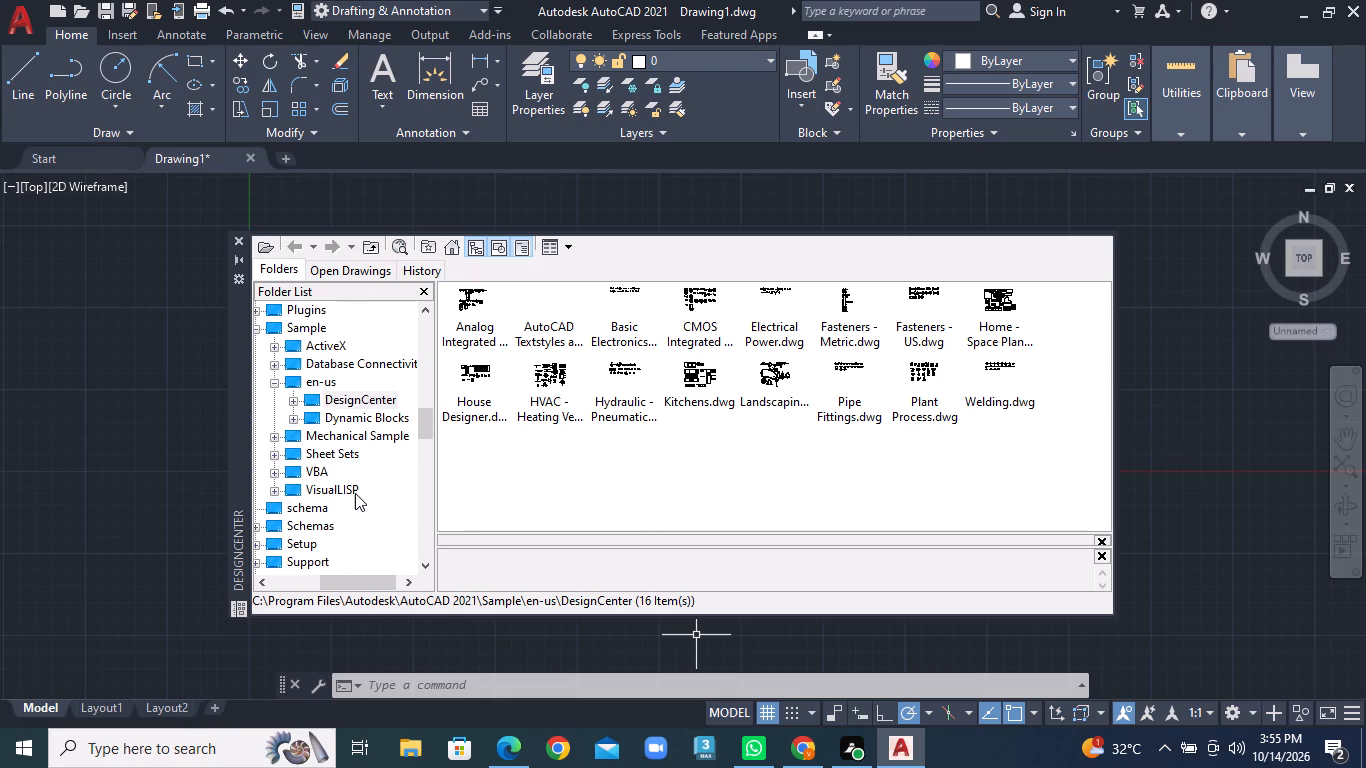
scroll(355, 493, down, 4)
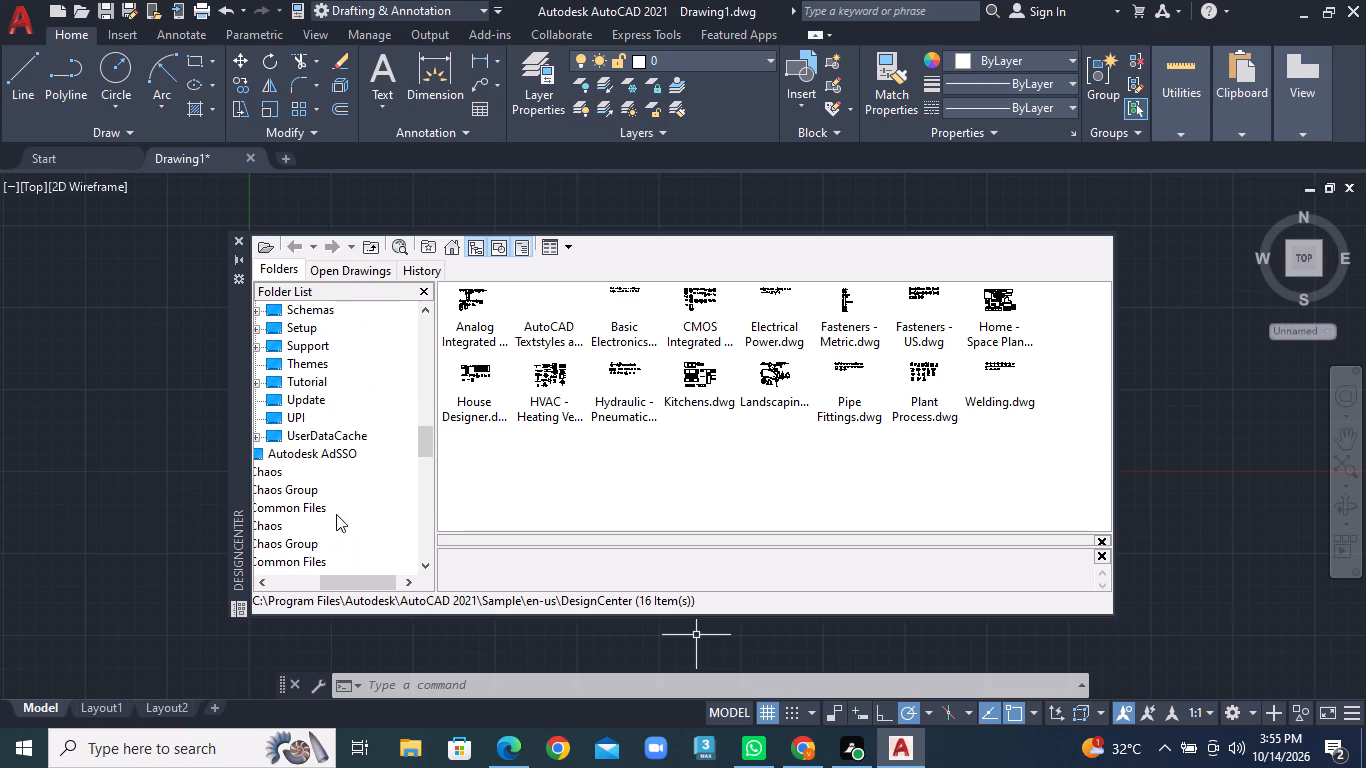
drag(347, 579, 323, 583)
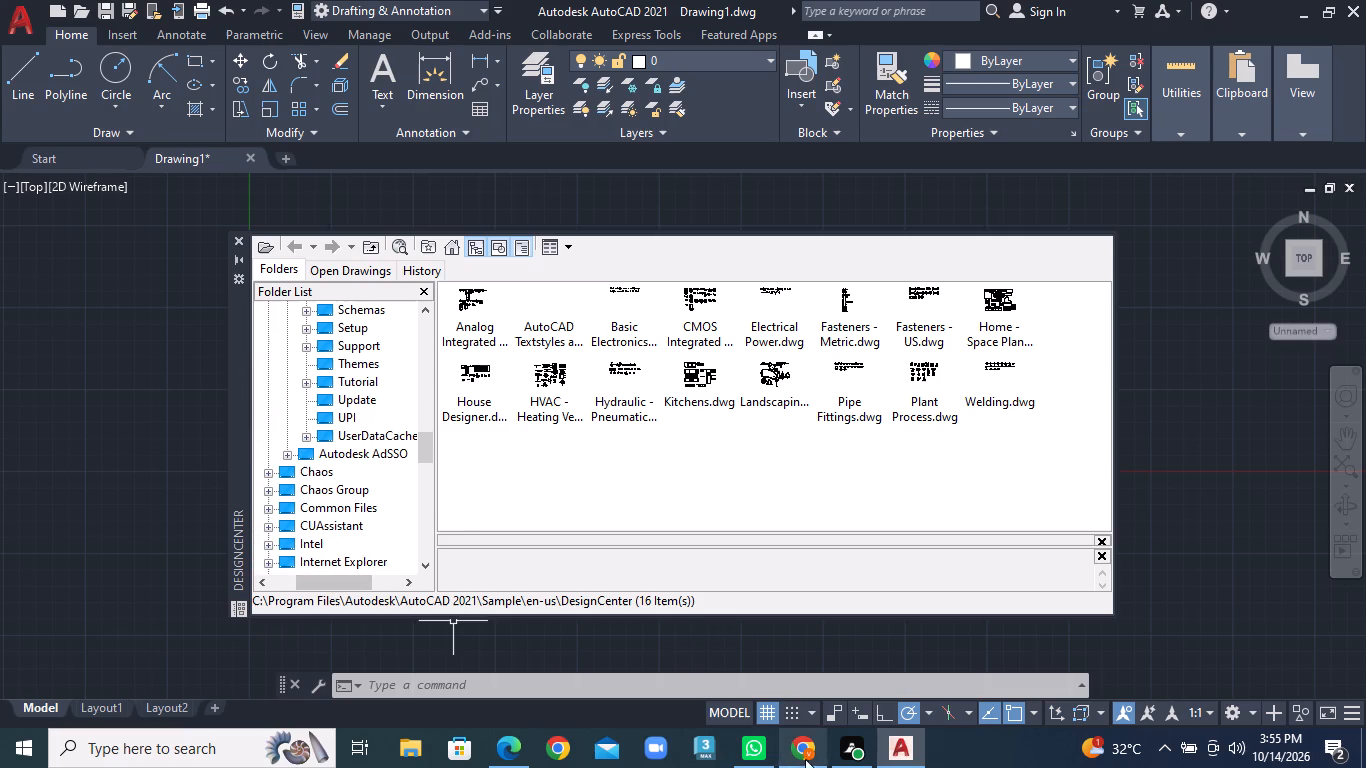
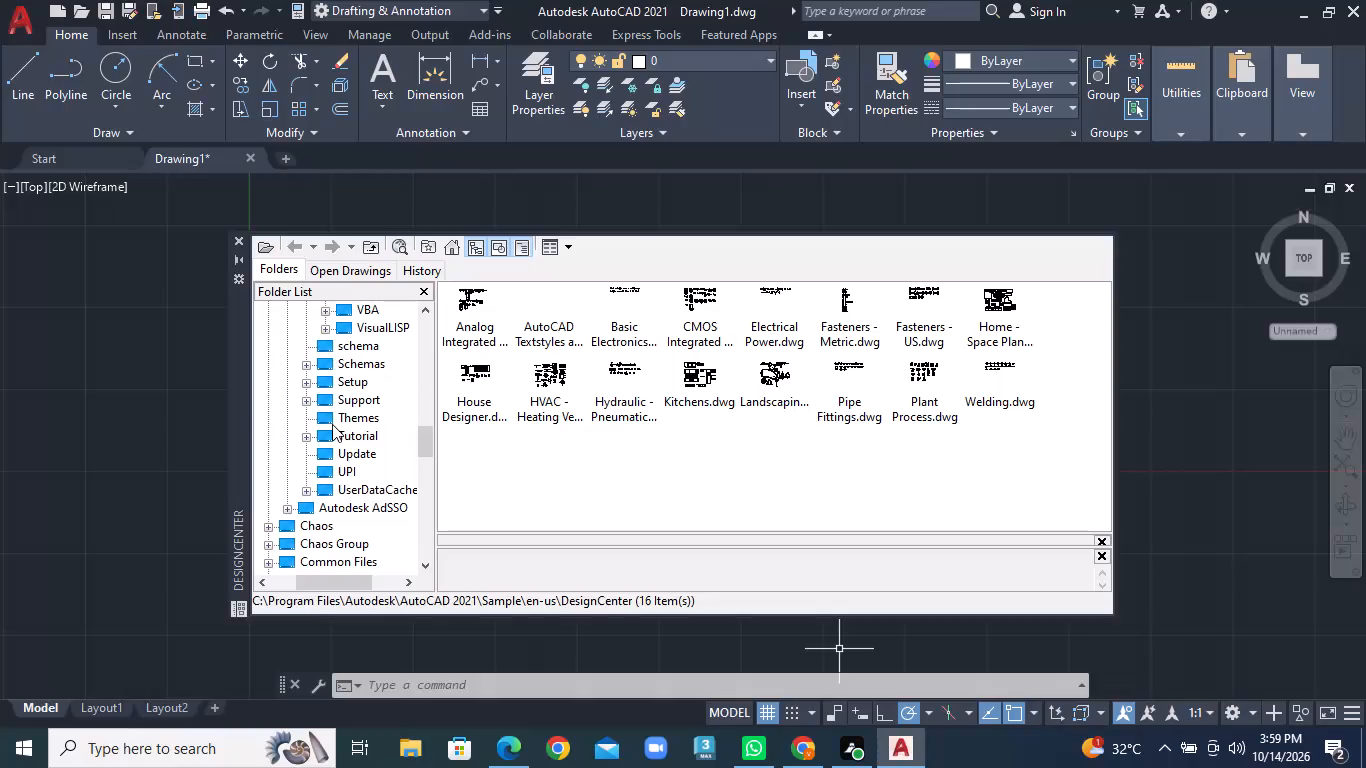
Look through the AutoCAD 2021 program folders in DesignCenter, including the contents of the en-US folder.
scroll(332, 424, up, 2)
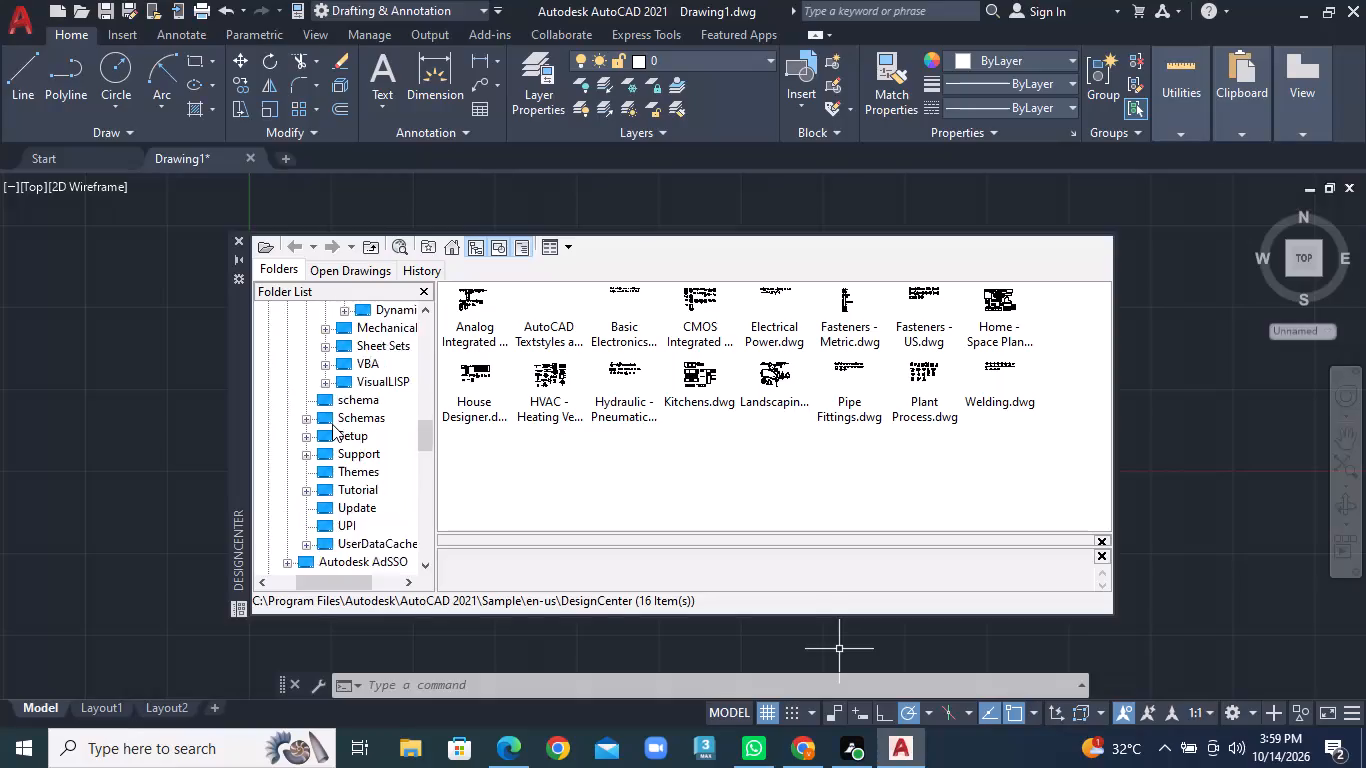
scroll(324, 398, up, 5)
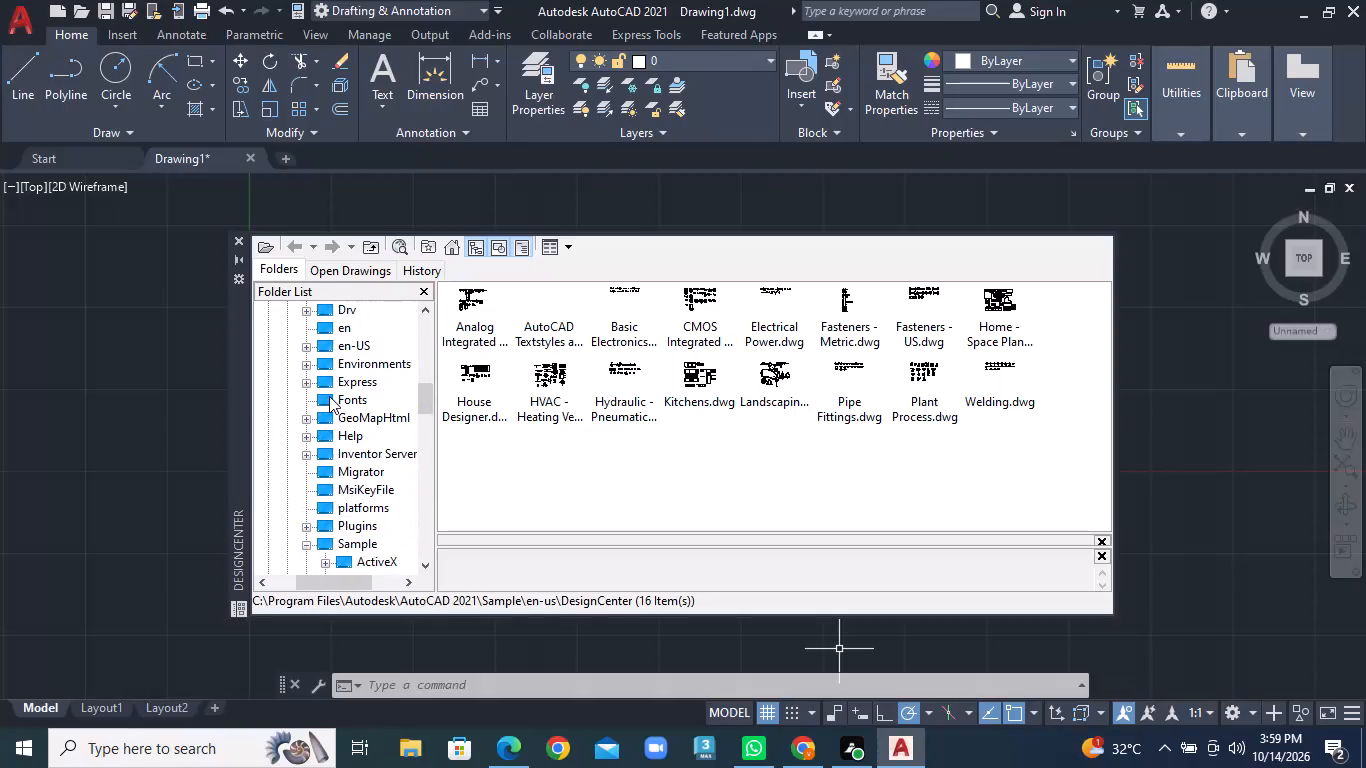
scroll(329, 396, up, 1)
scroll(329, 396, down, 2)
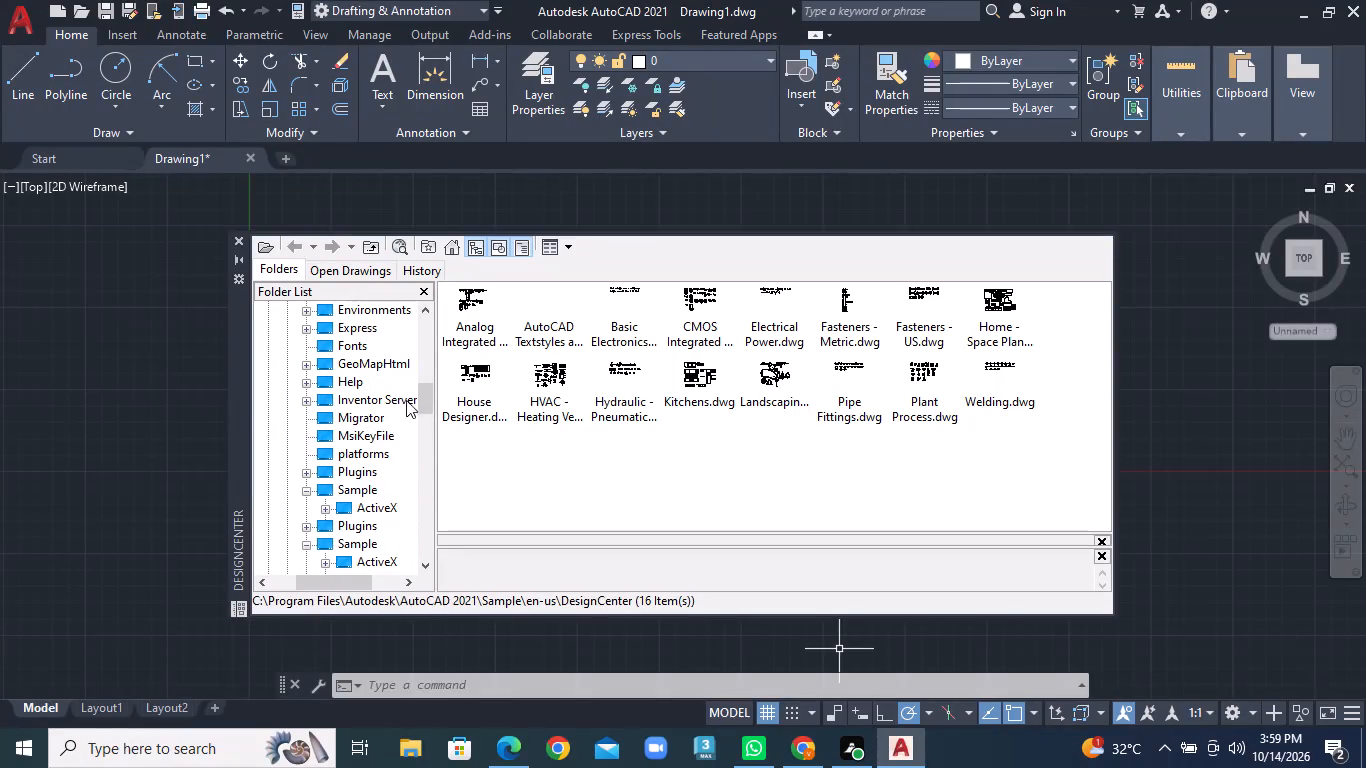
drag(424, 402, 427, 421)
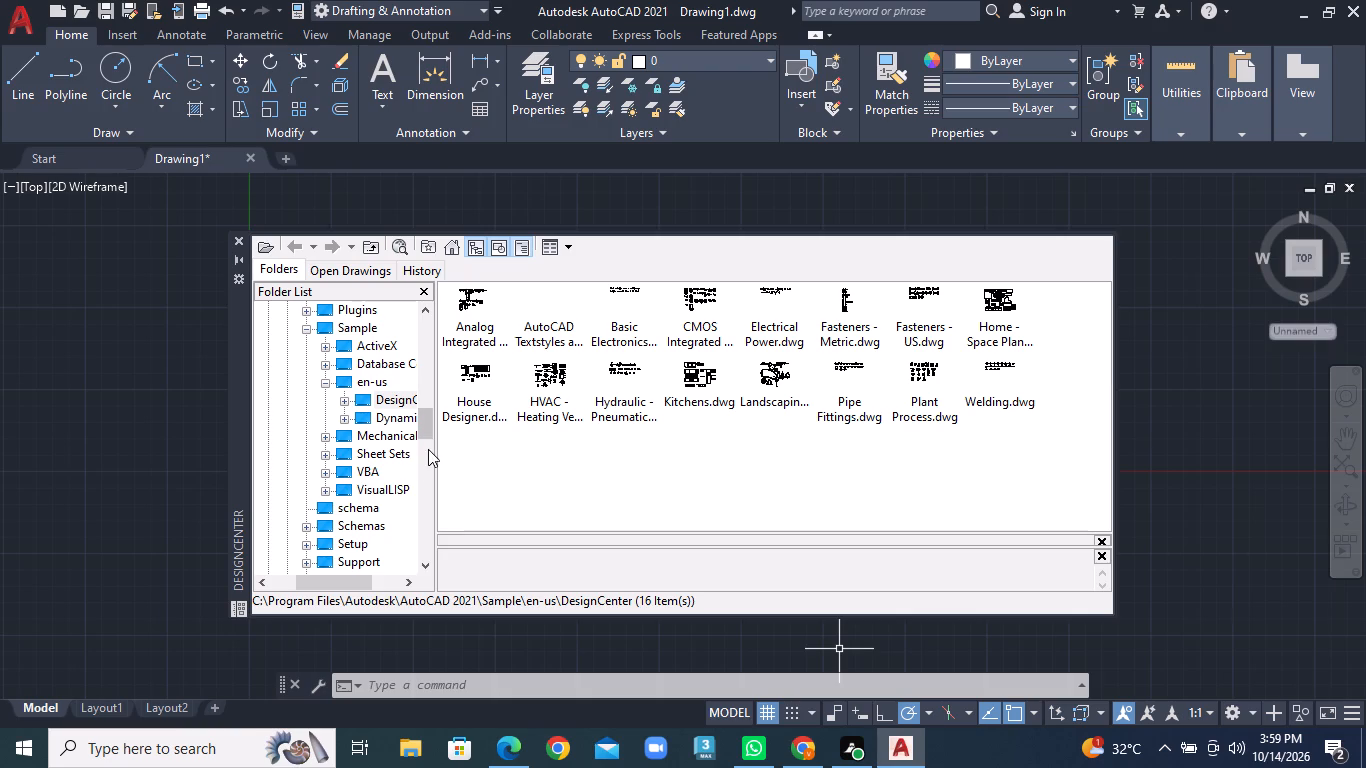
triple_click(428, 559)
triple_click(428, 559)
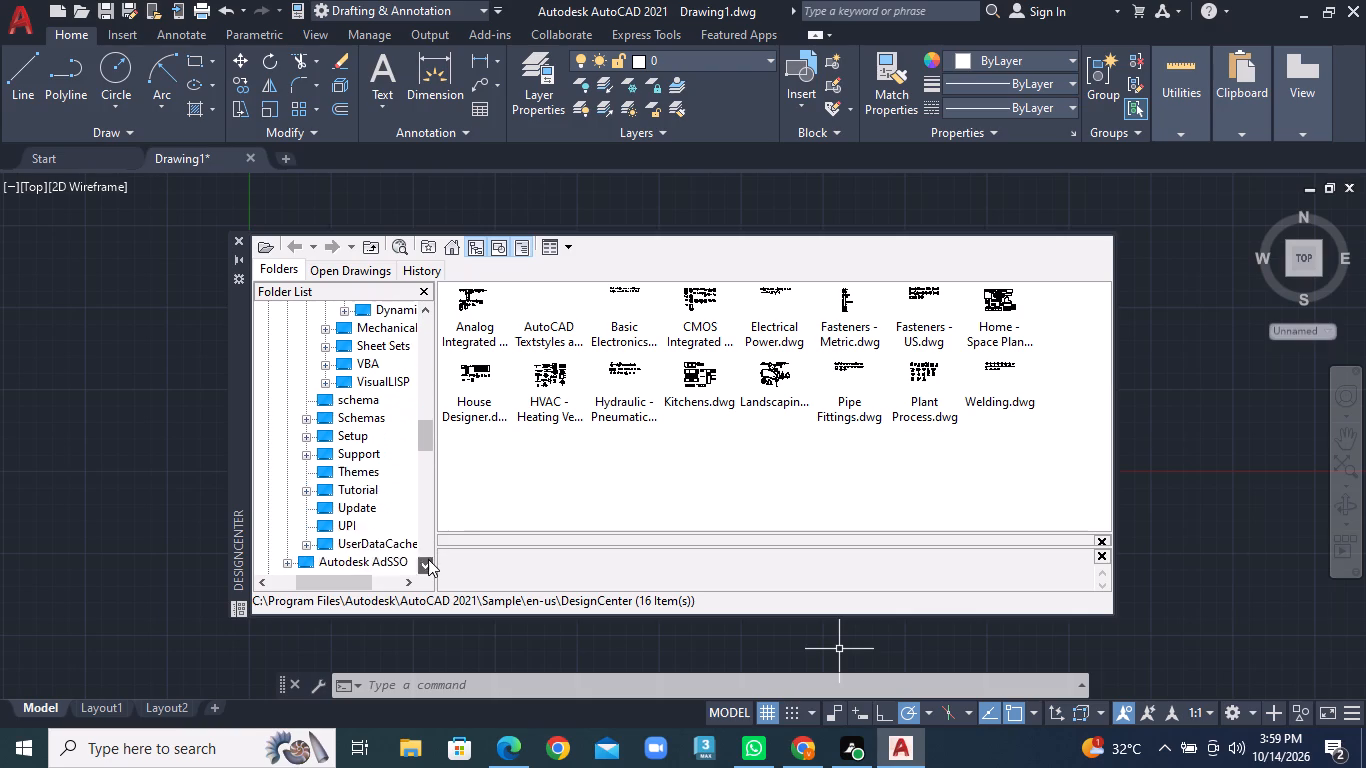
triple_click(428, 559)
double_click(428, 559)
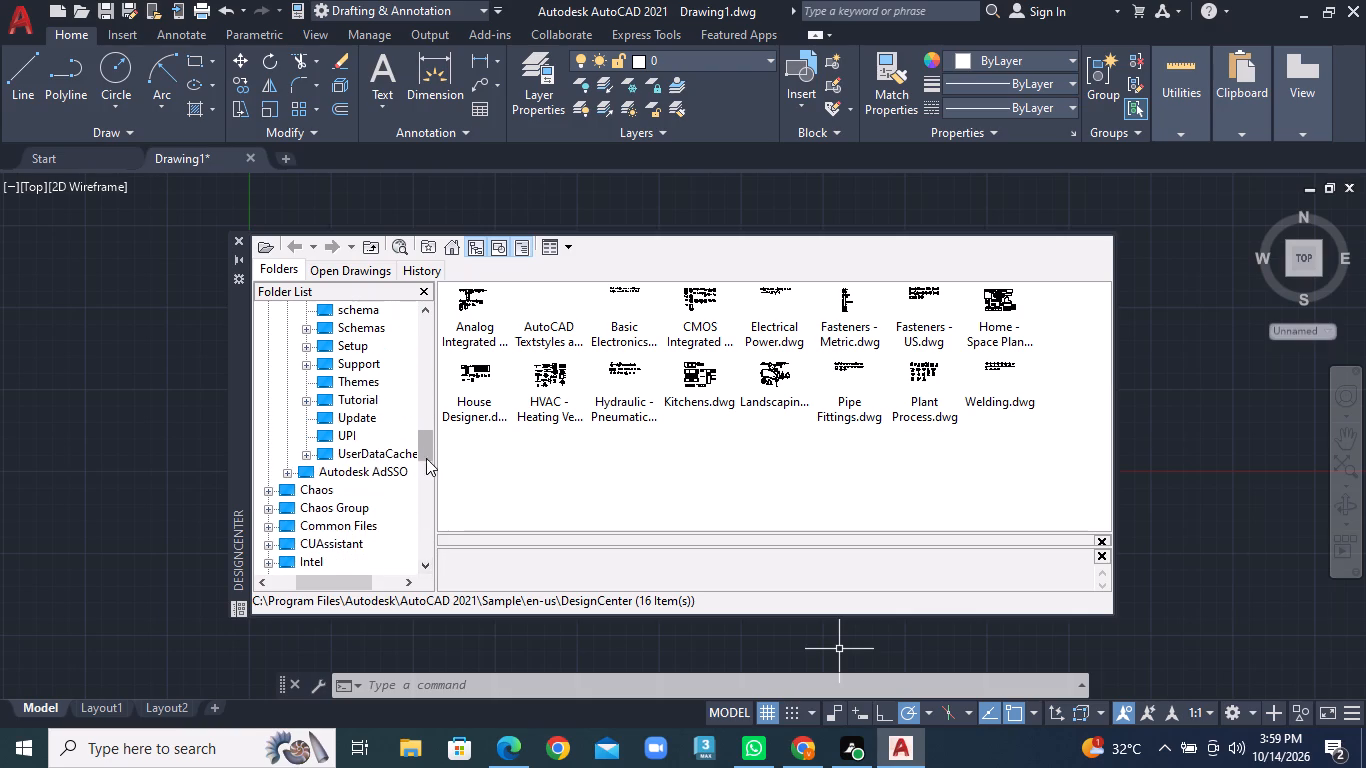
drag(426, 454, 428, 413)
drag(428, 410, 432, 385)
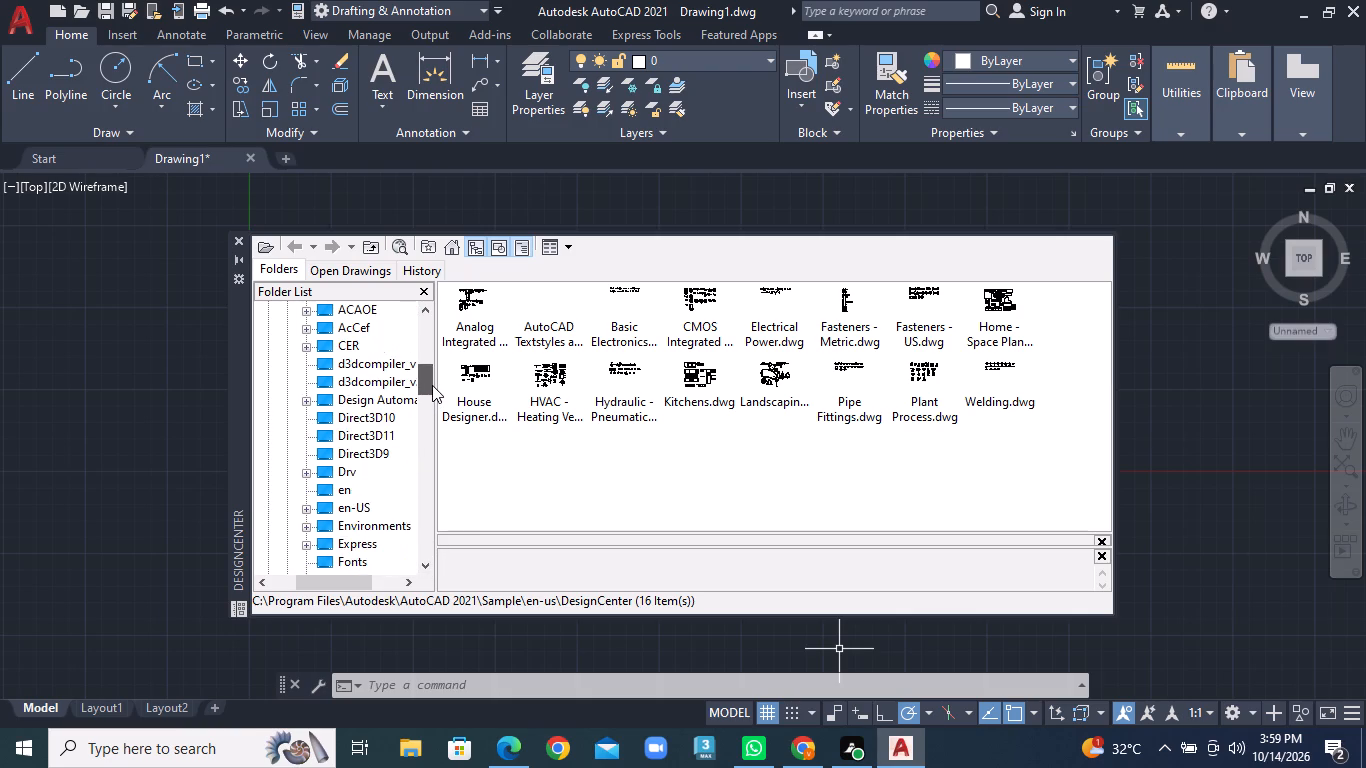
drag(432, 385, 432, 397)
double_click(358, 421)
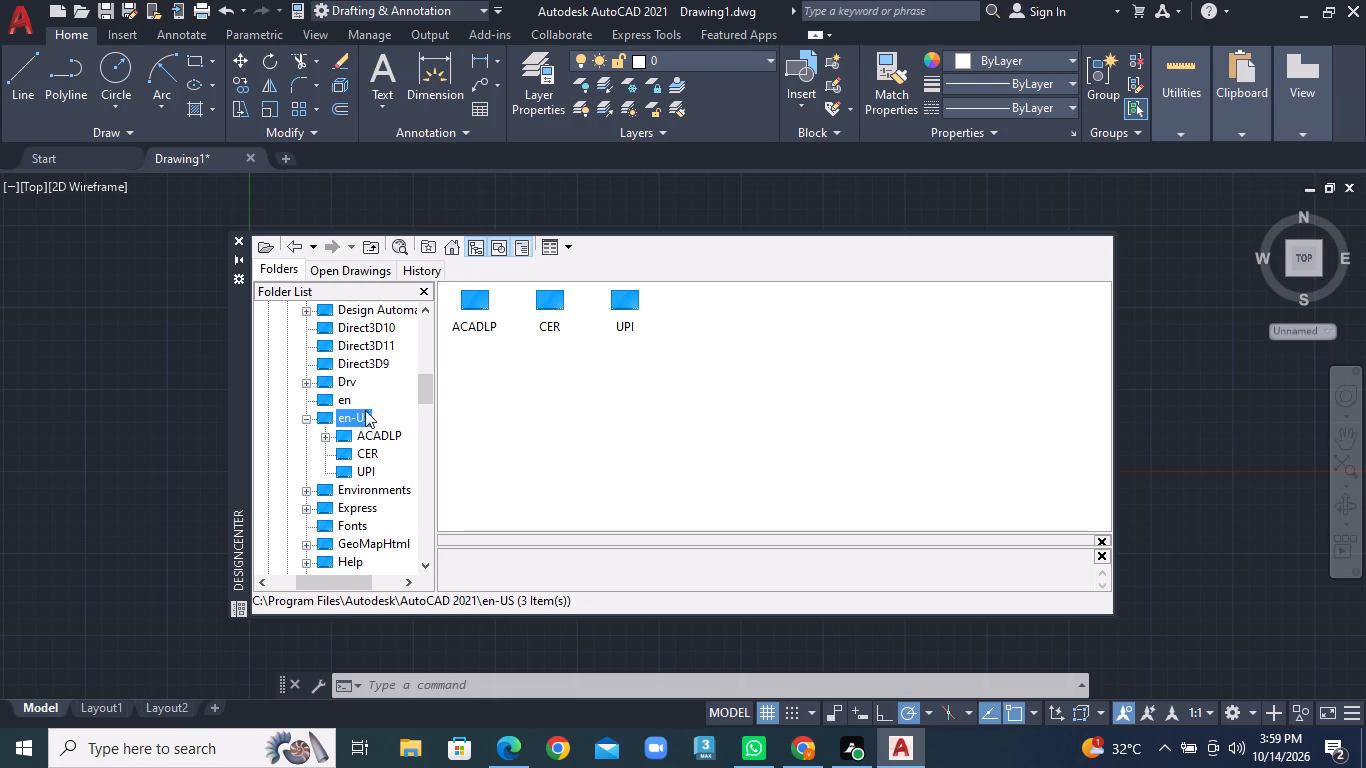
scroll(374, 410, down, 4)
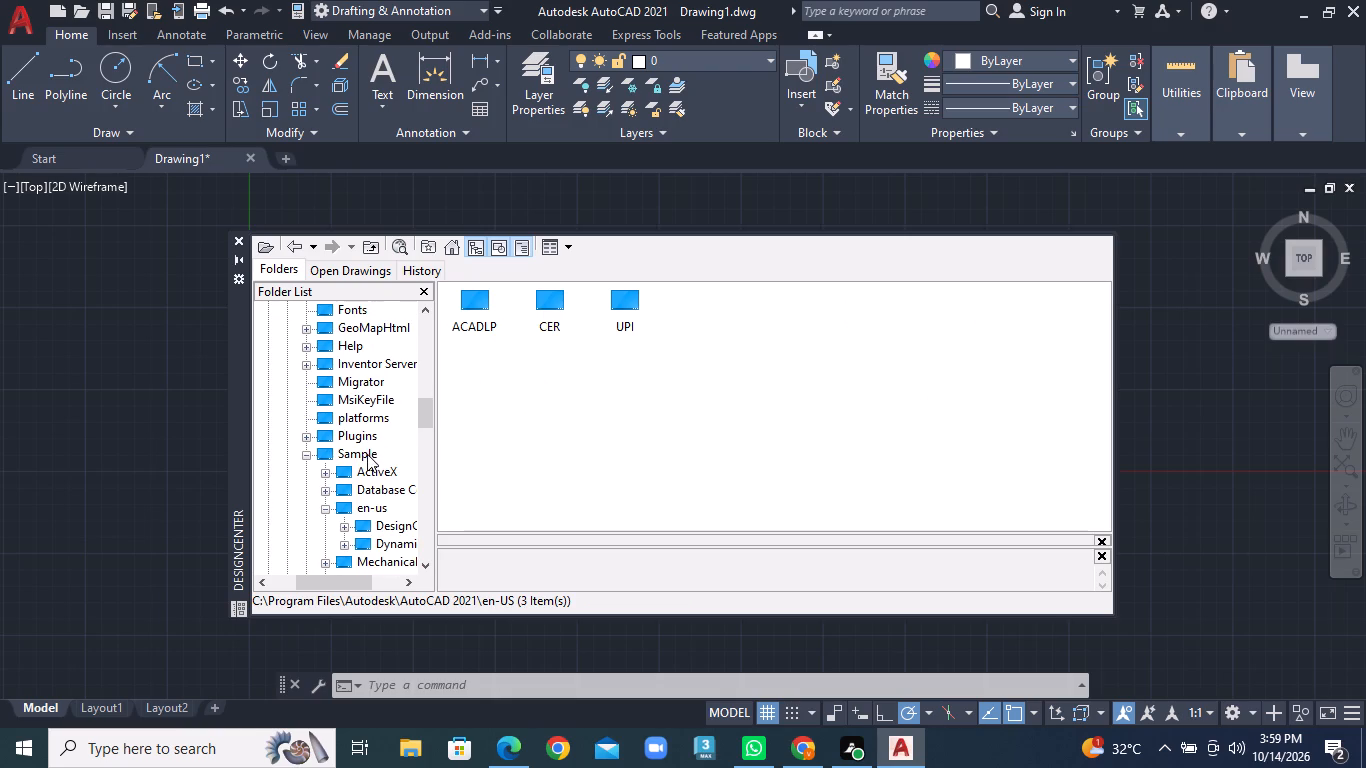
drag(360, 580, 373, 580)
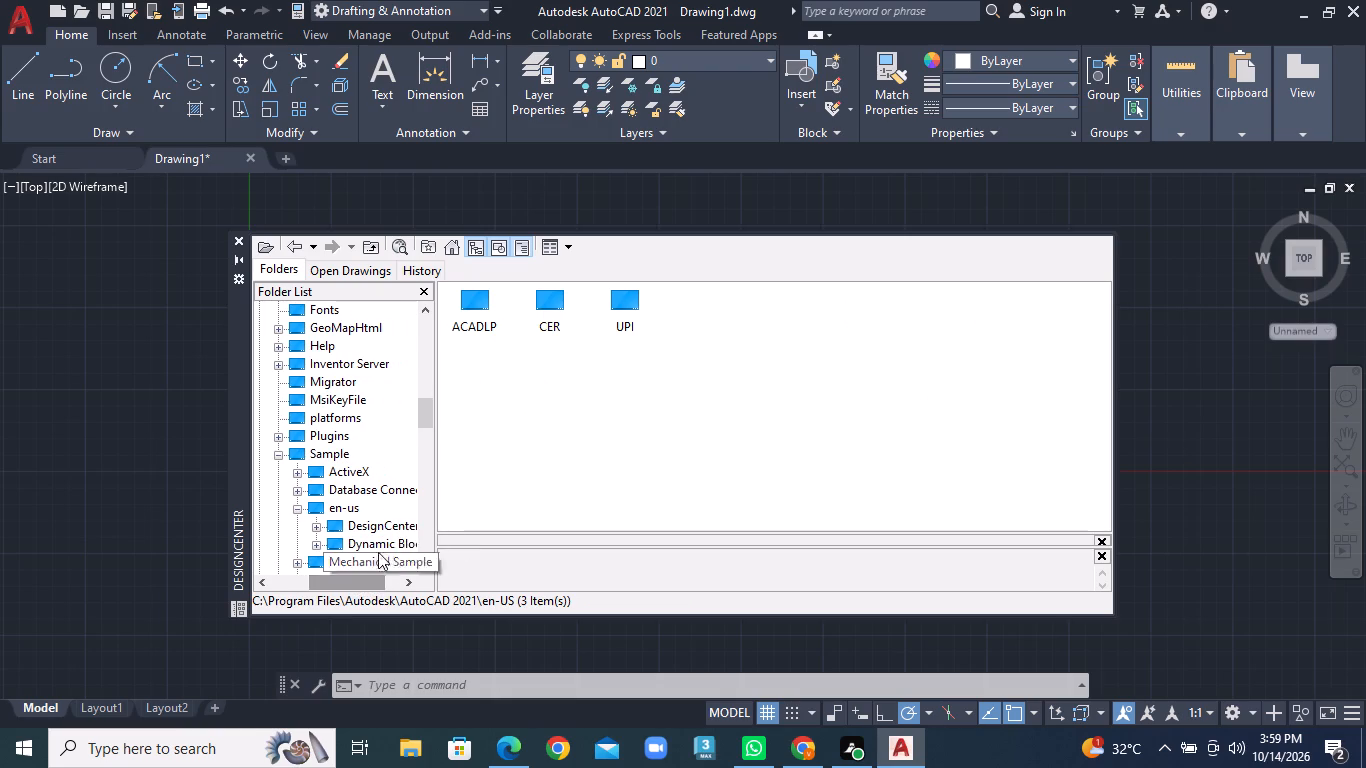
drag(432, 400, 436, 429)
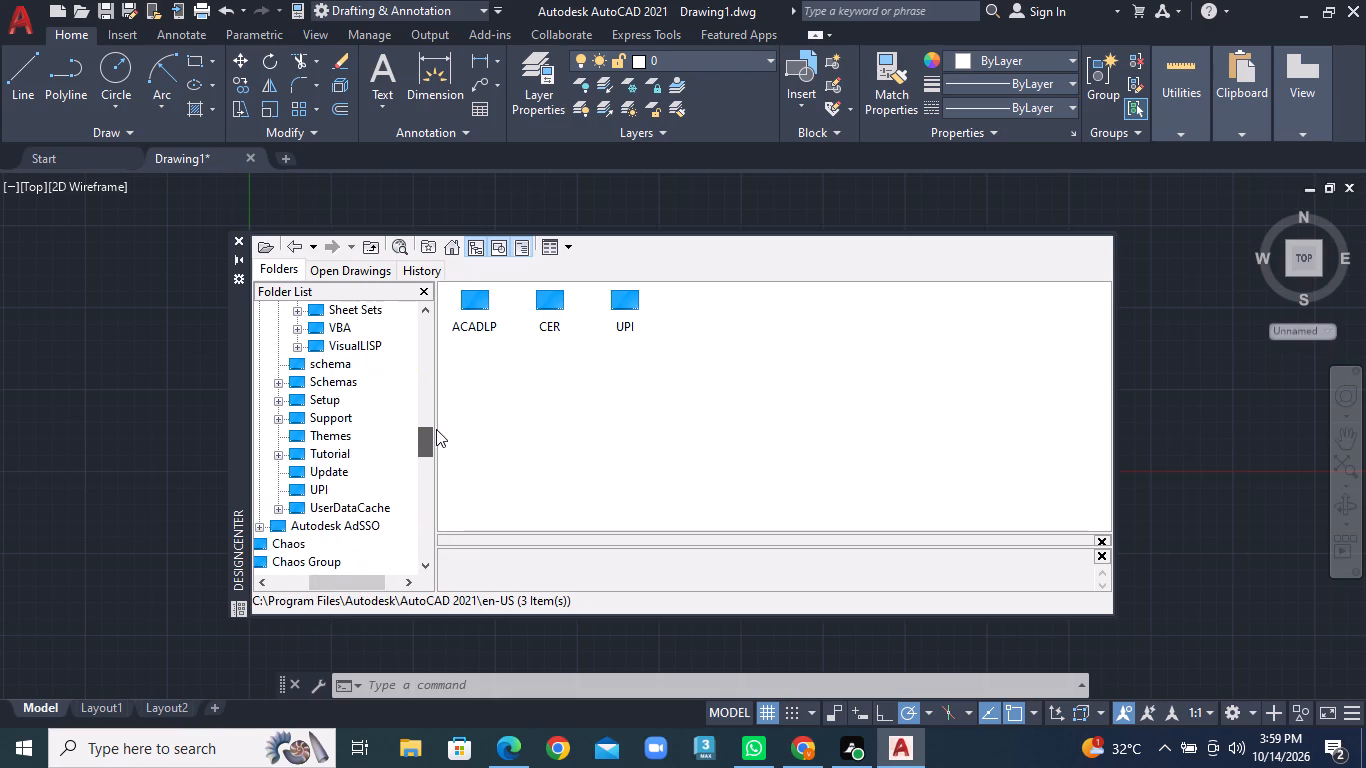
drag(436, 429, 435, 435)
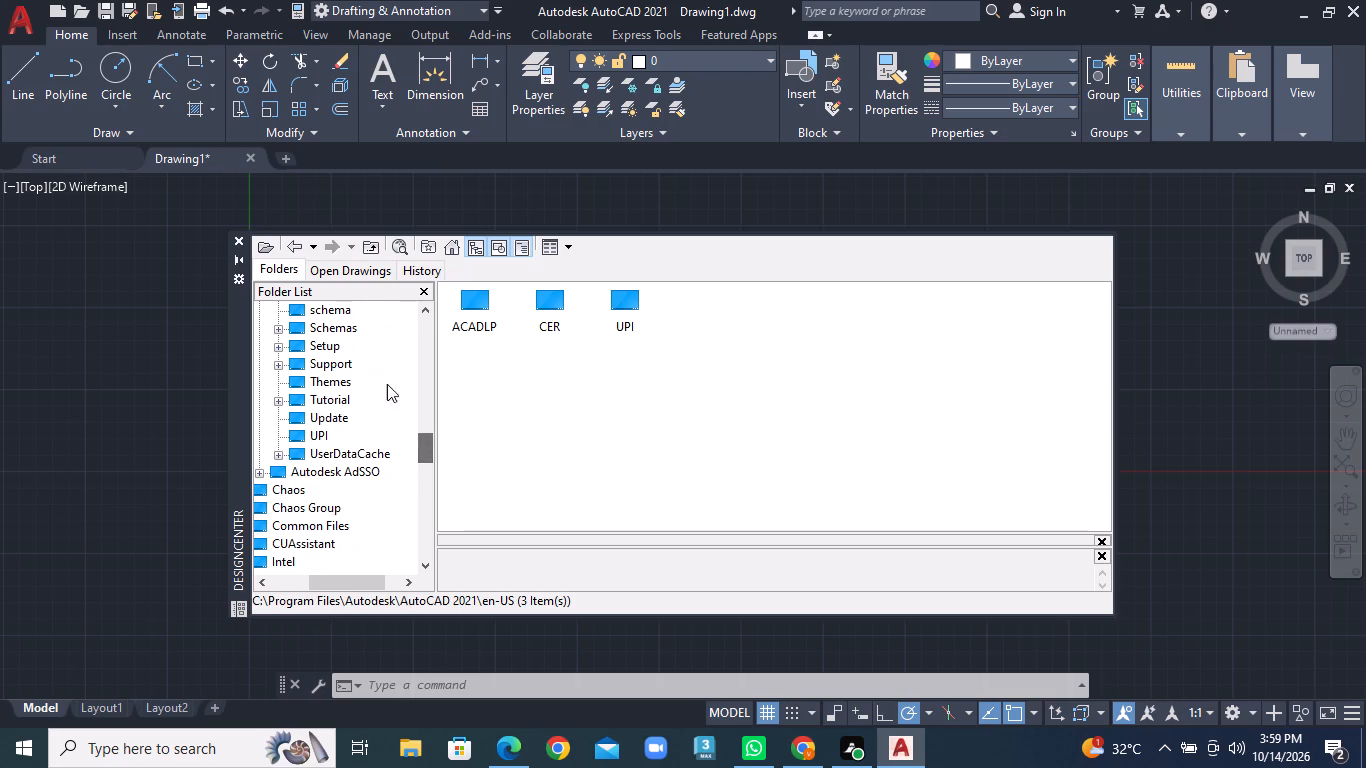
Check the block definitions of the open Drawing1.dwg and the DesignCenter history, and return to the folder list.
double_click(407, 269)
double_click(369, 273)
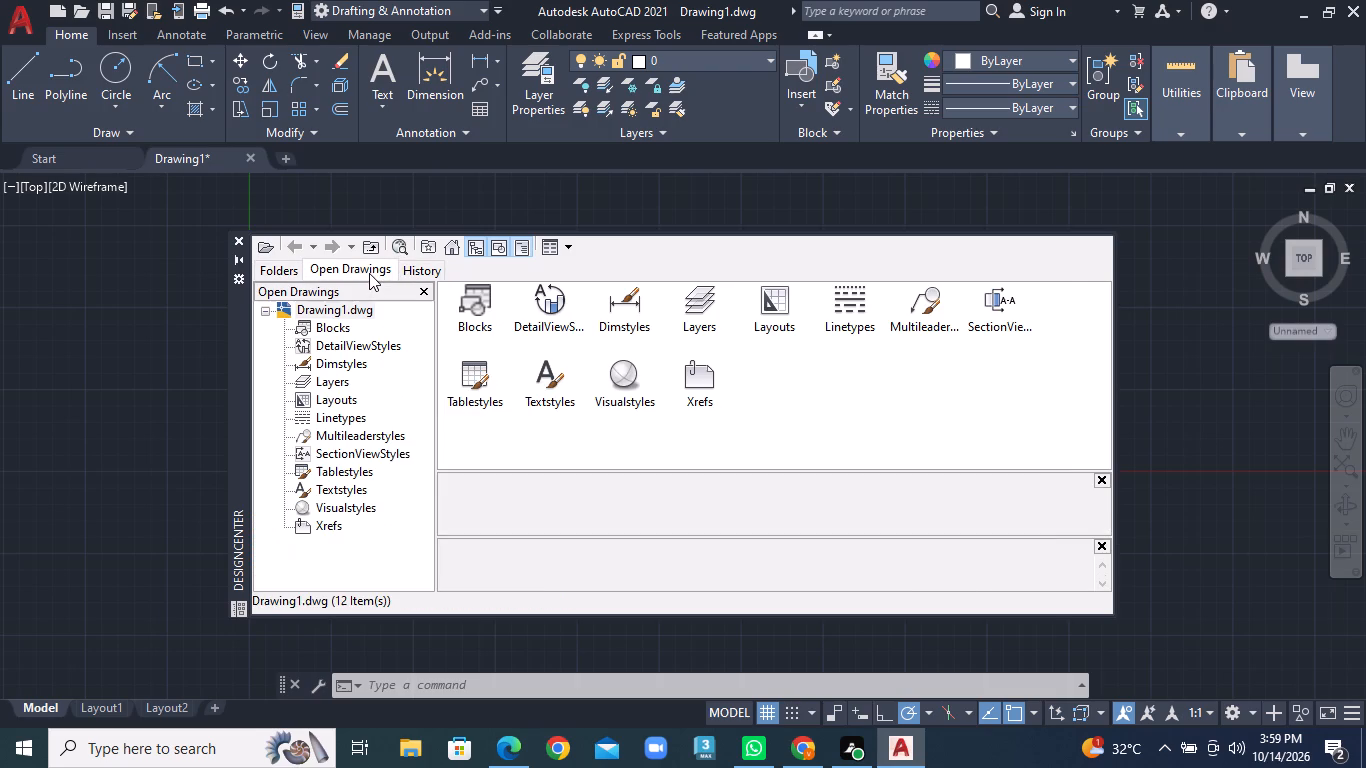
double_click(484, 317)
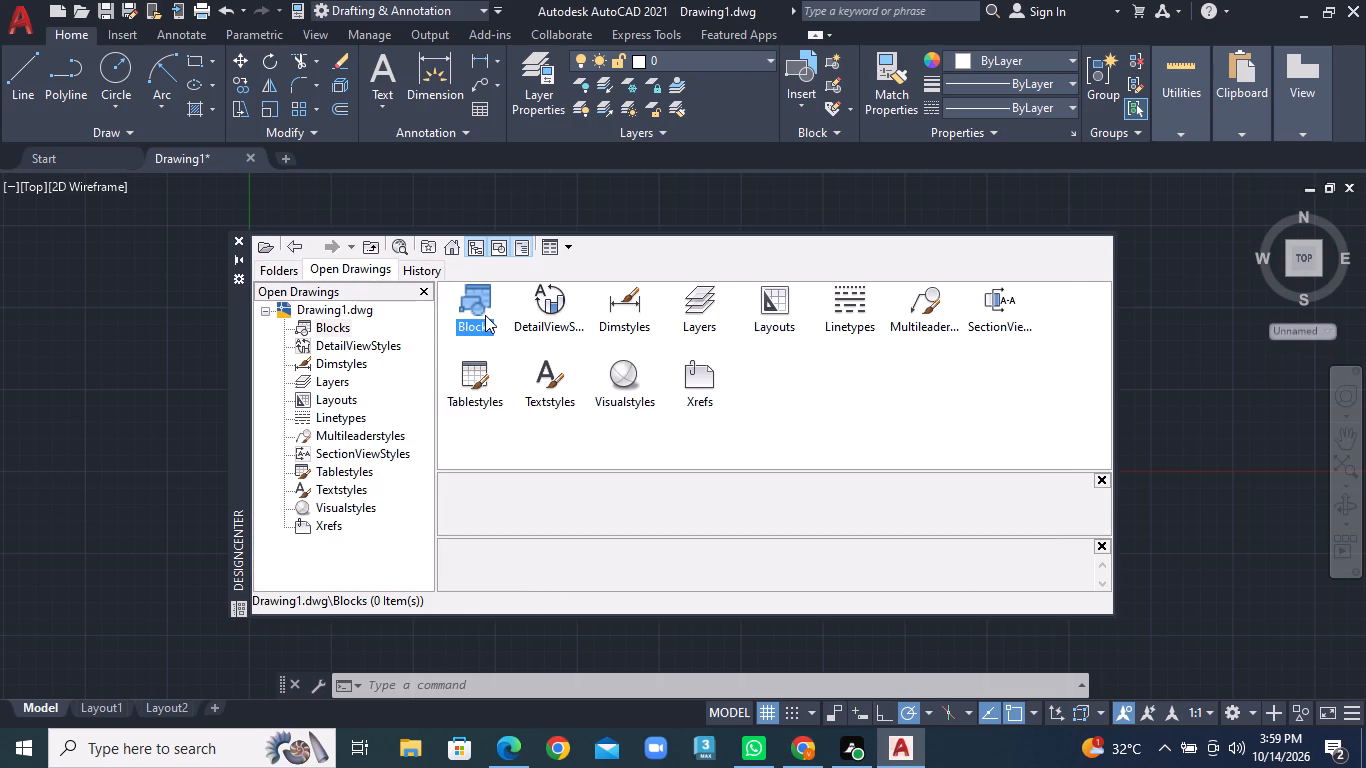
double_click(289, 276)
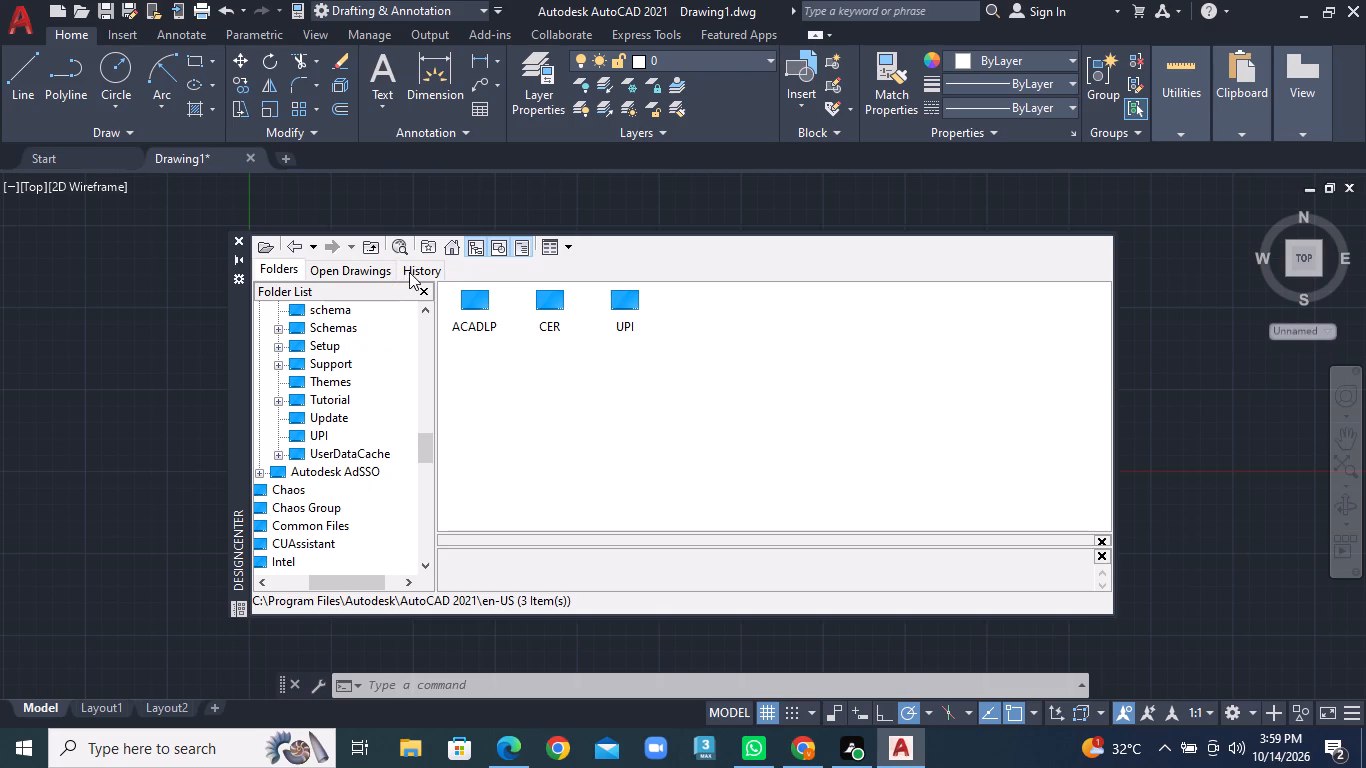
double_click(409, 272)
double_click(314, 290)
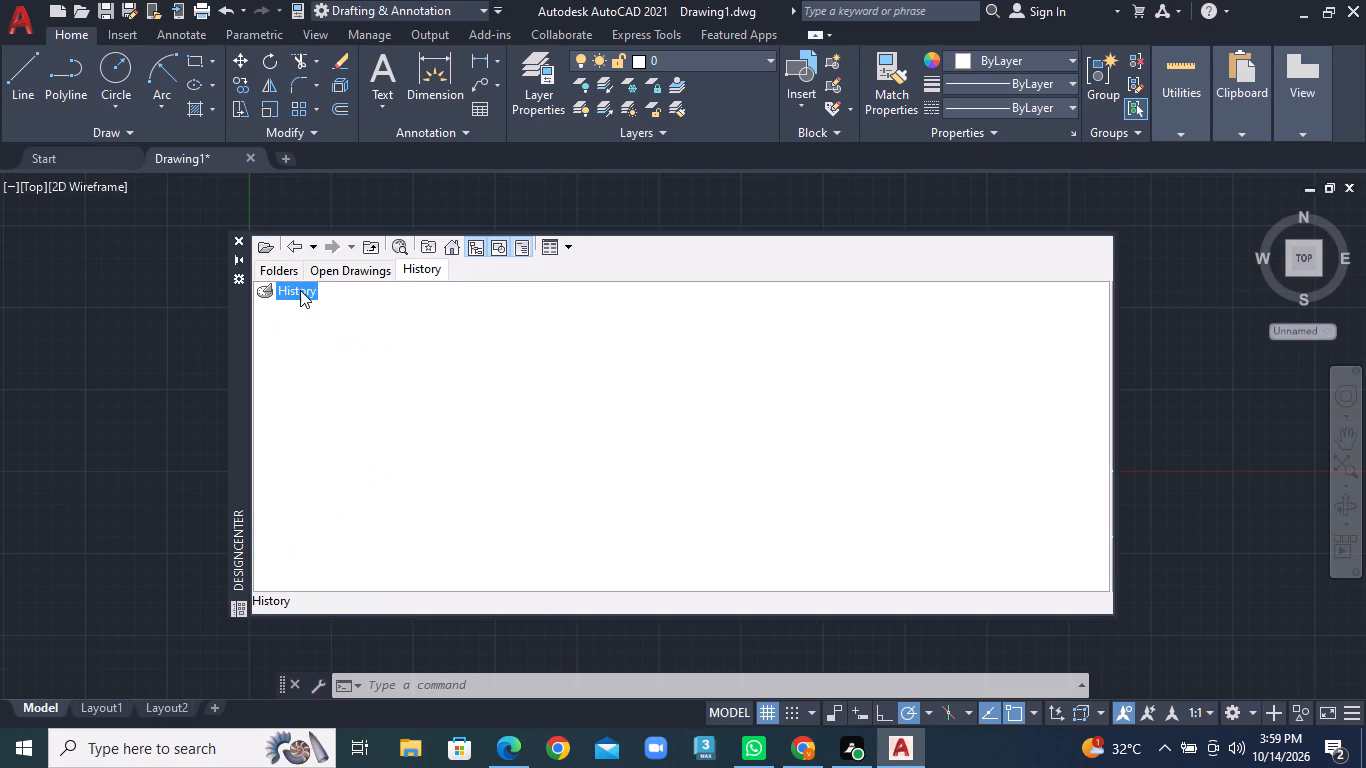
double_click(292, 270)
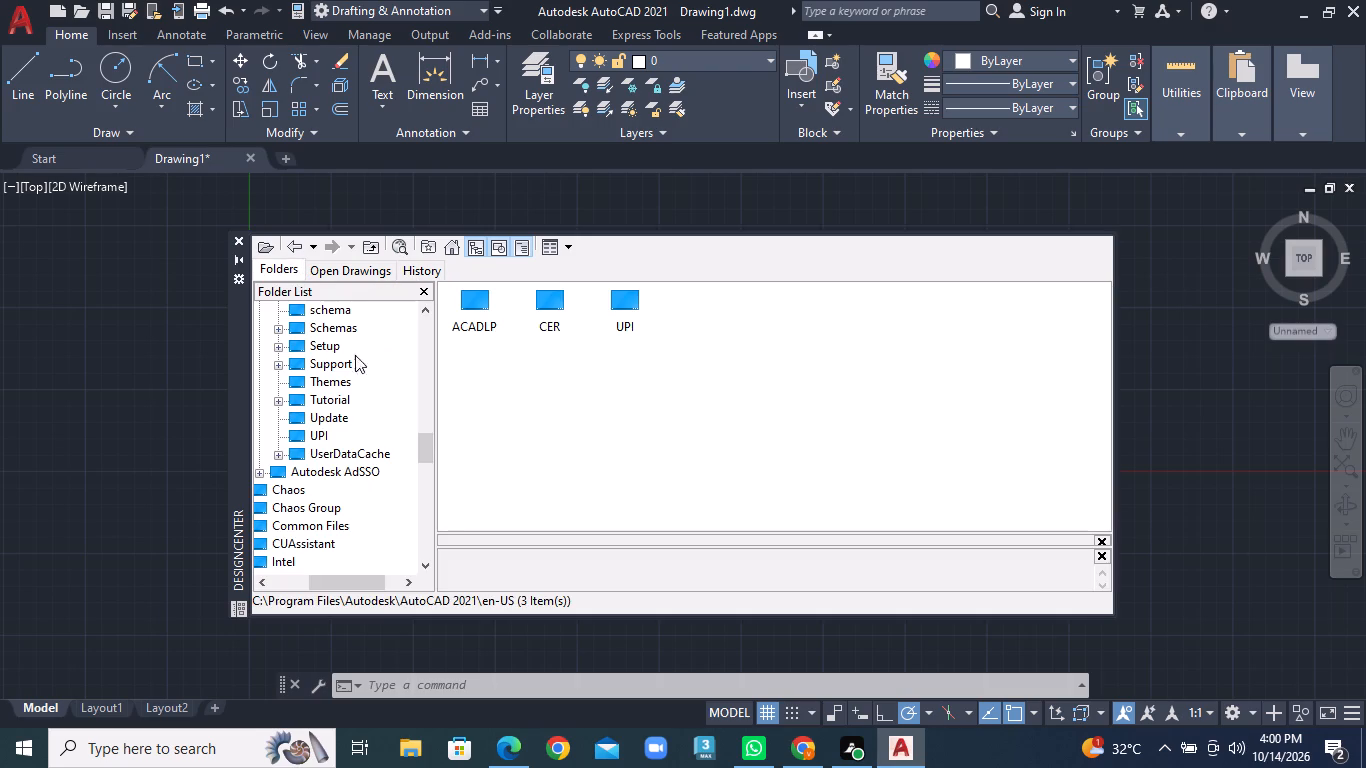
Display the blocks of House Designer.dwg from the AutoCAD 2021 Sample\en-us\DesignCenter folder.
double_click(313, 468)
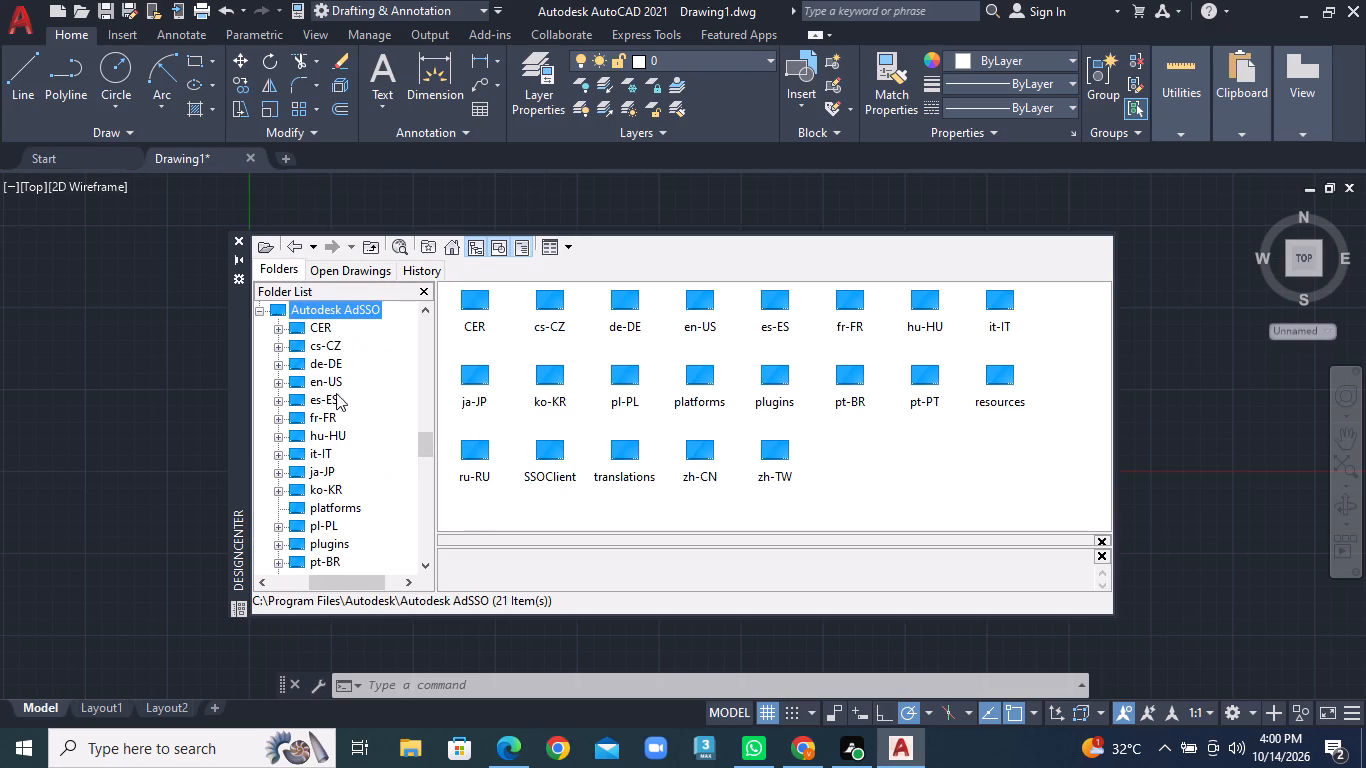
scroll(279, 338, up, 4)
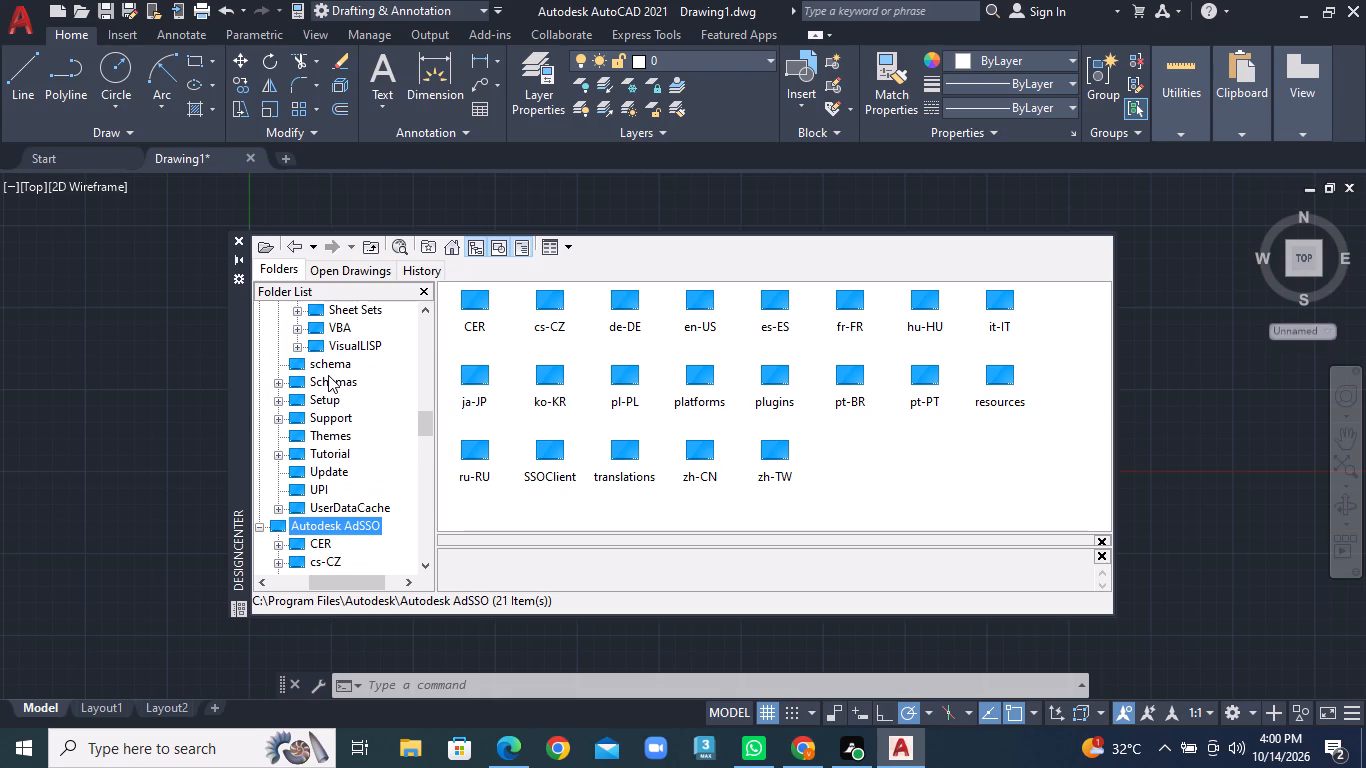
scroll(328, 375, up, 2)
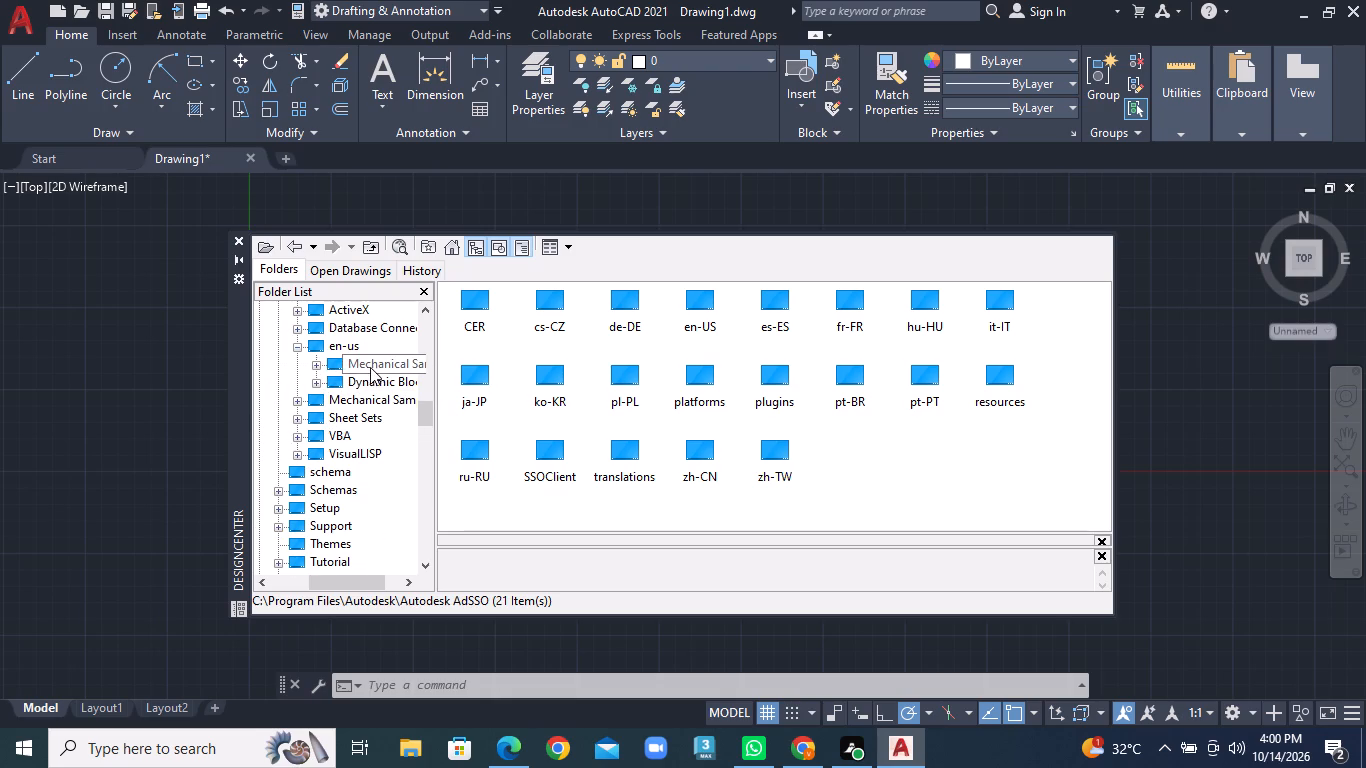
double_click(379, 367)
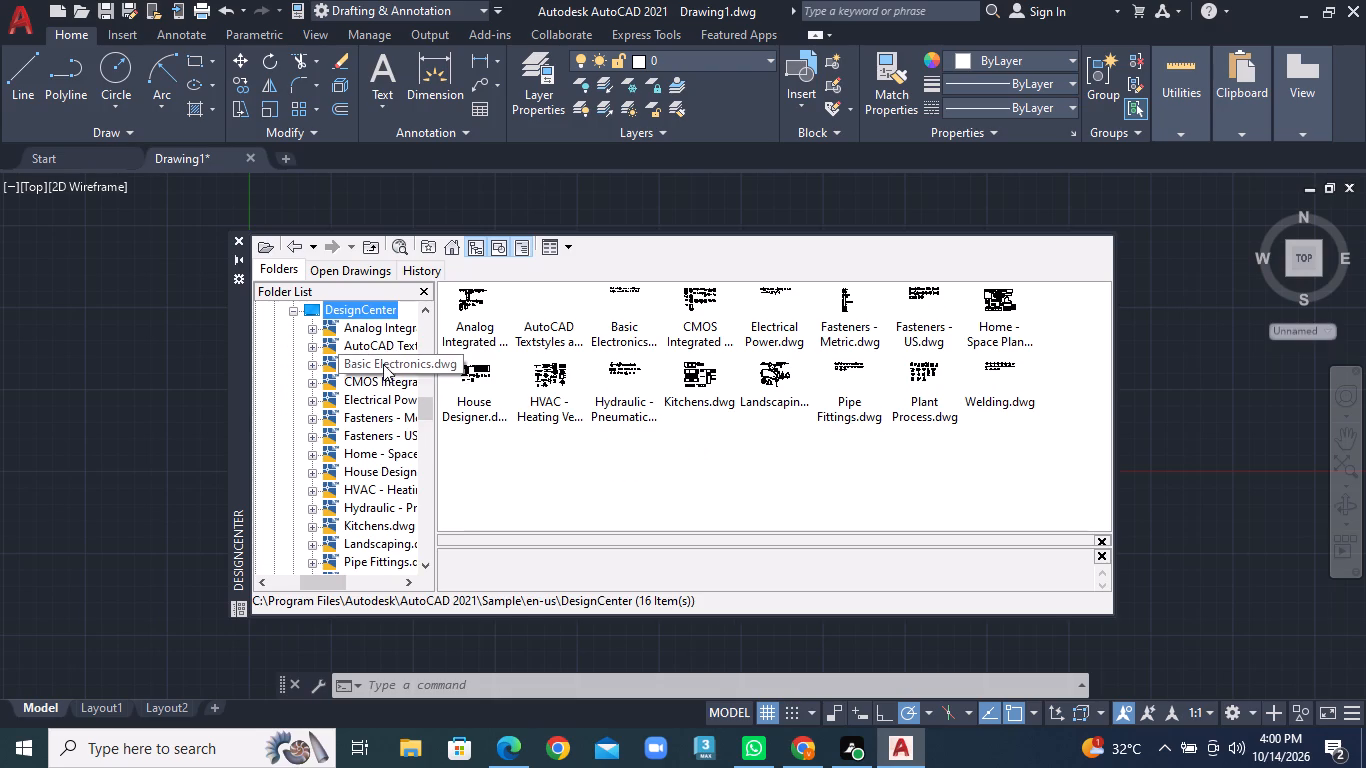
scroll(377, 425, down, 2)
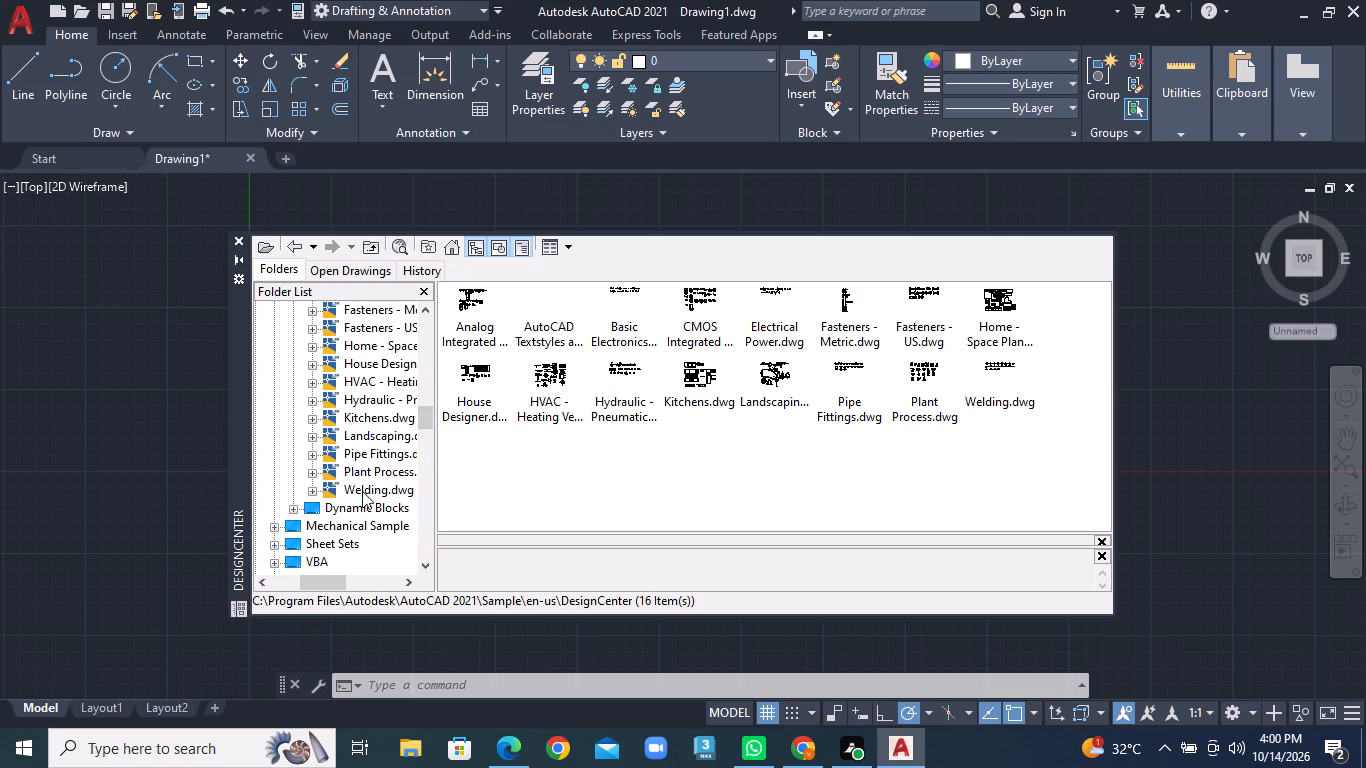
double_click(367, 365)
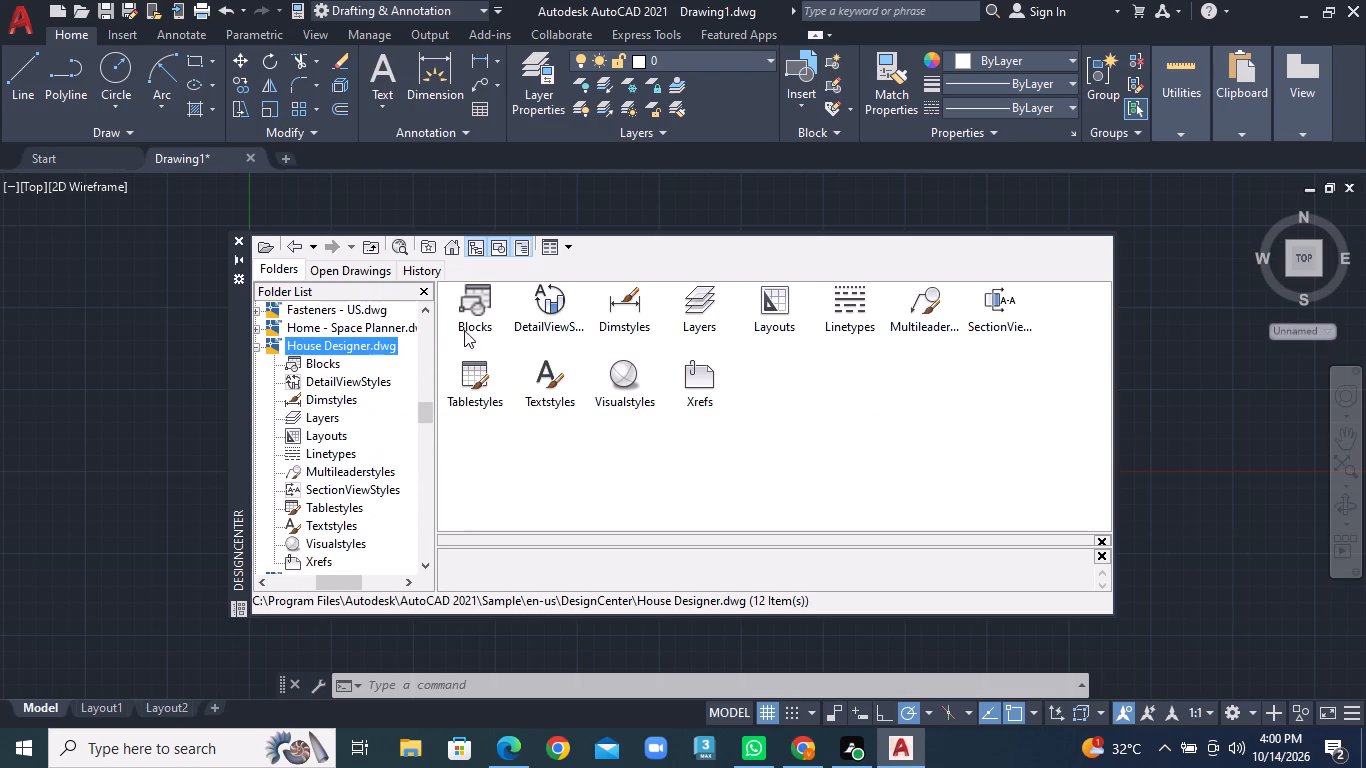
double_click(467, 308)
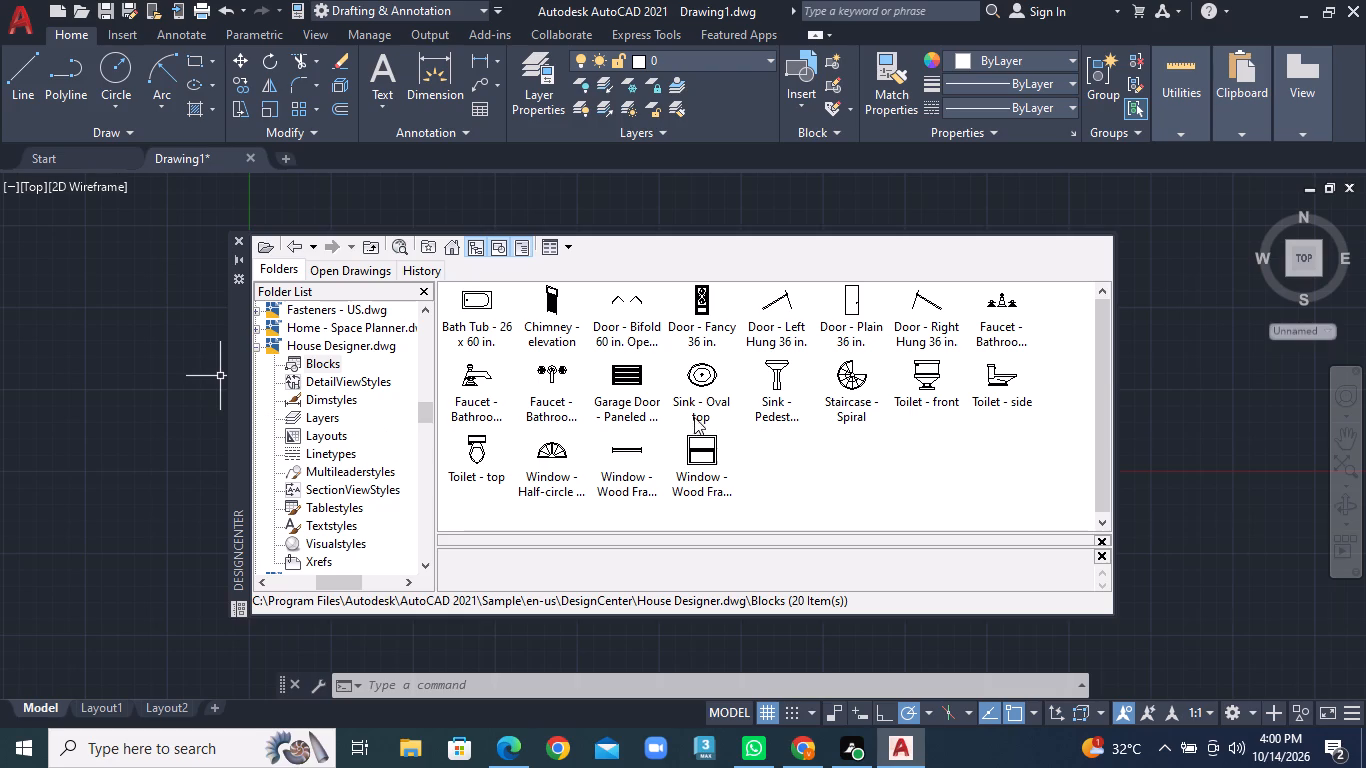
Insert two Sink - Oval top blocks at separate spots in the empty area west of the Y axis.
drag(704, 364, 128, 410)
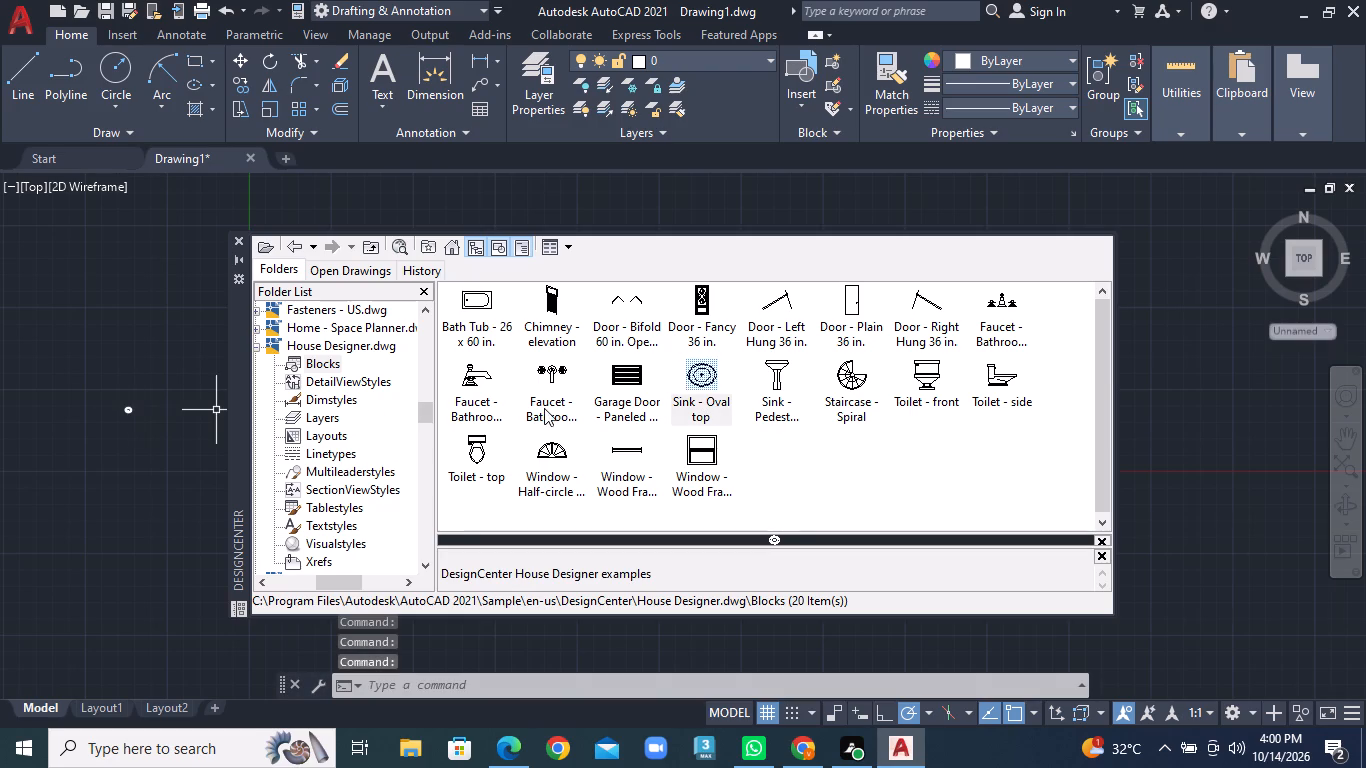
drag(698, 373, 377, 374)
drag(171, 360, 120, 358)
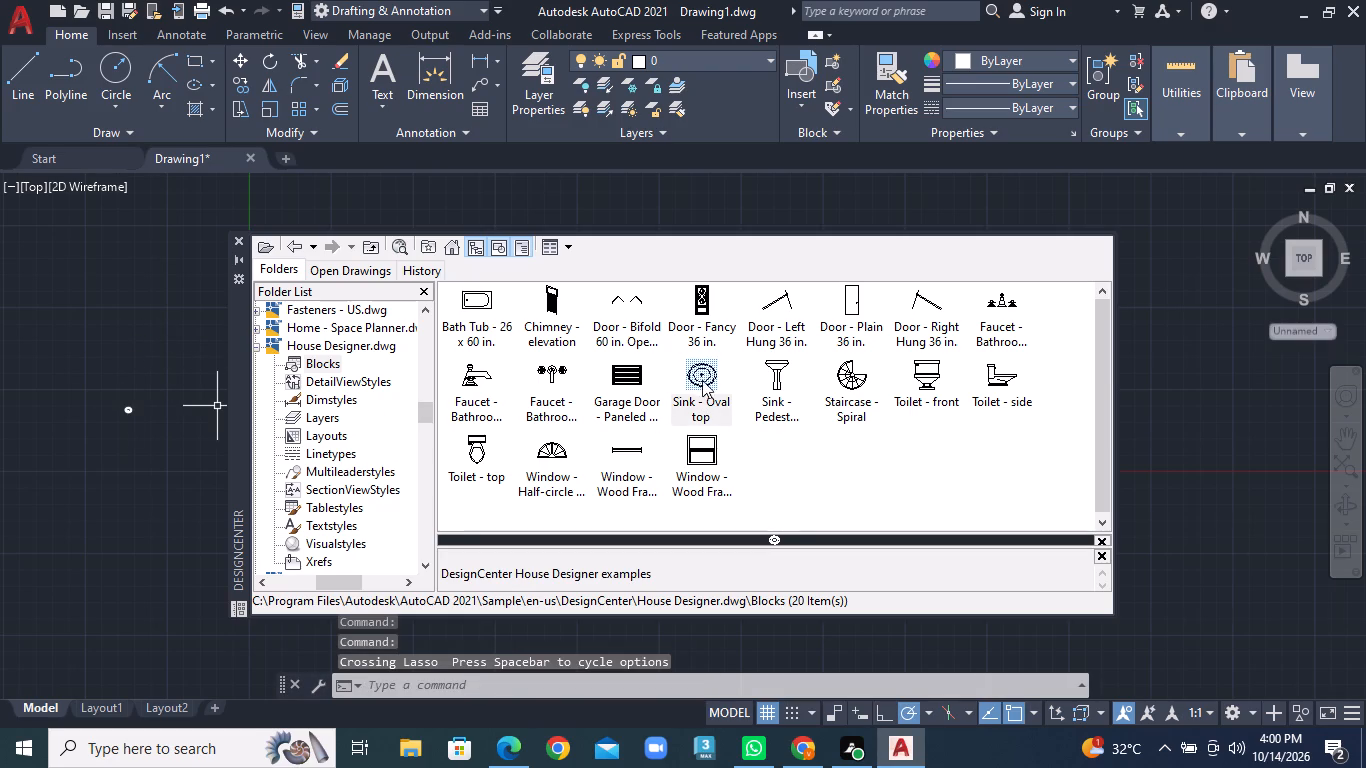
drag(703, 376, 188, 479)
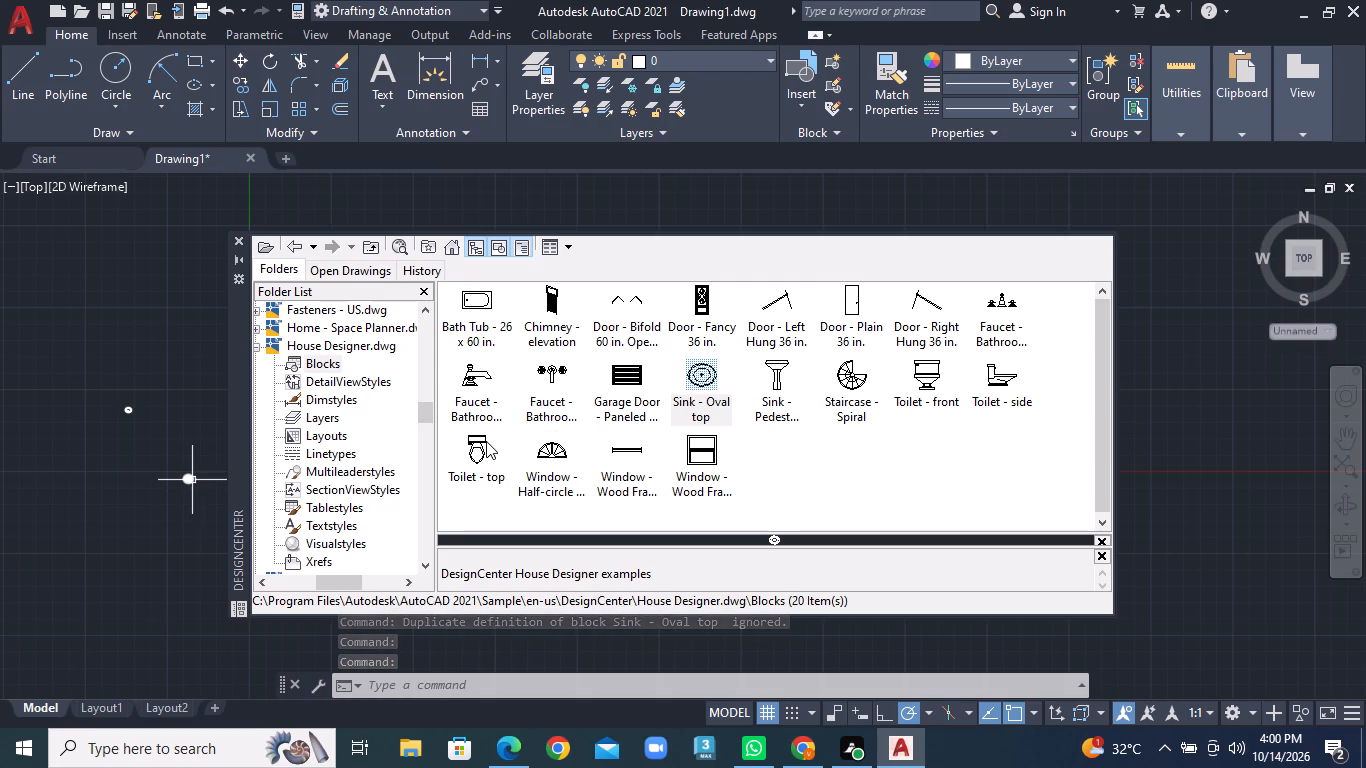
Insert two Toilet - top blocks near the oval sinks in the empty area west of the Y axis.
drag(479, 442, 186, 367)
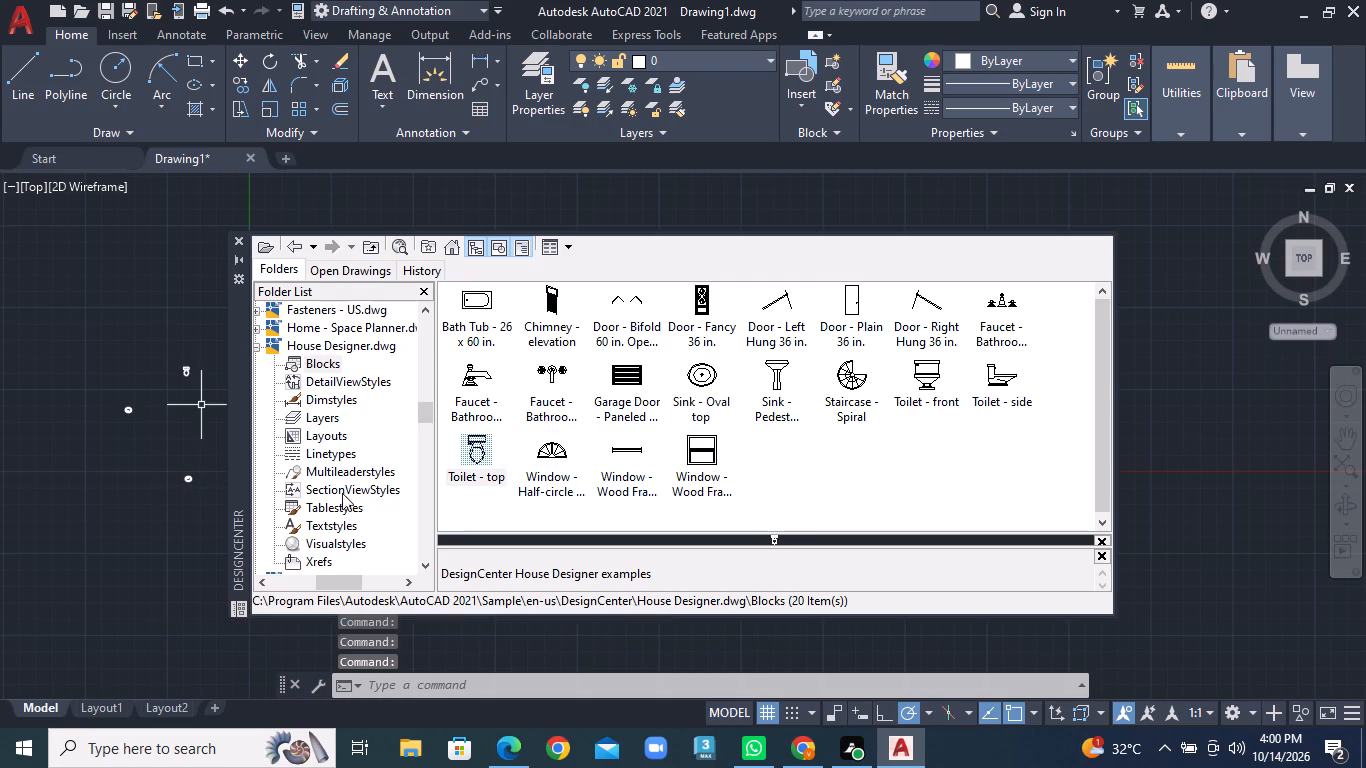
drag(481, 454, 423, 456)
drag(423, 456, 179, 448)
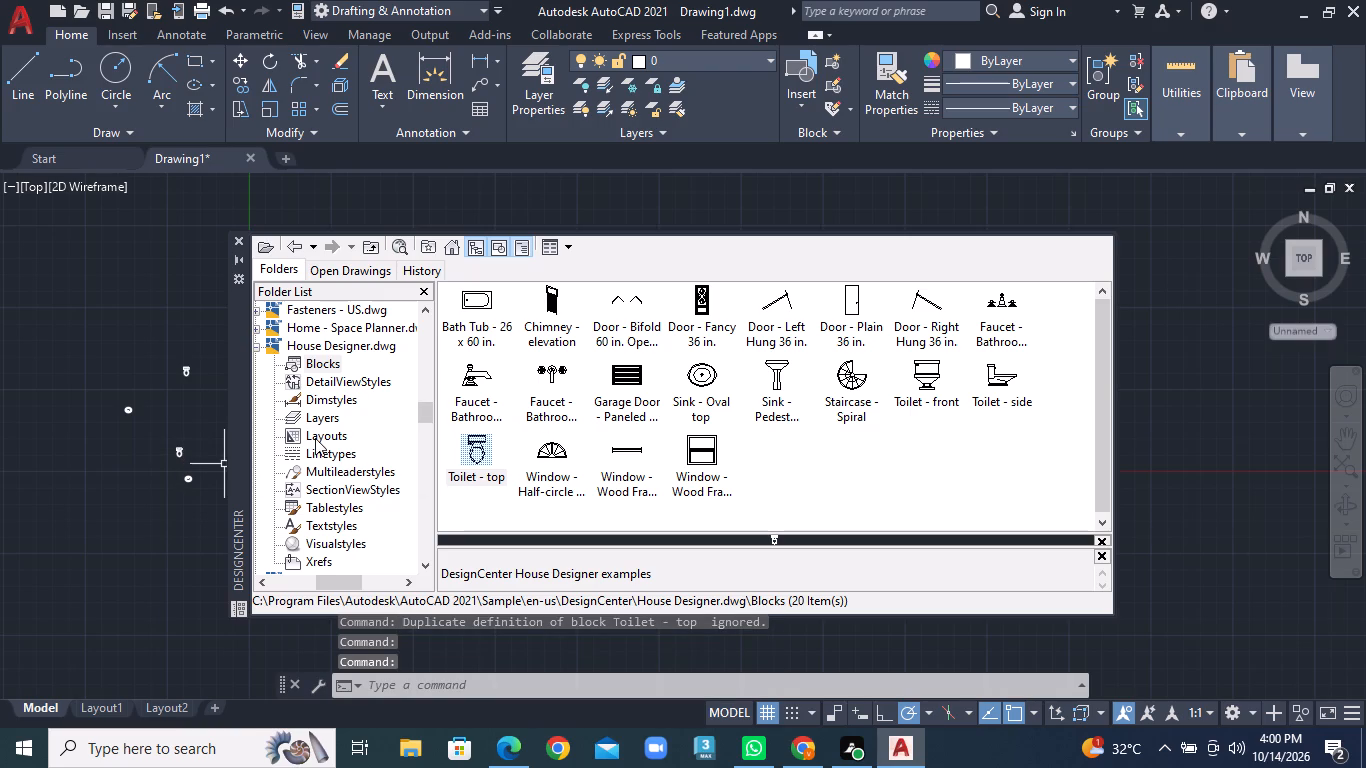
Insert four Bed - Queen blocks from Home - Space Planner.dwg around the sinks and toilets west of the Y axis.
double_click(358, 331)
double_click(467, 317)
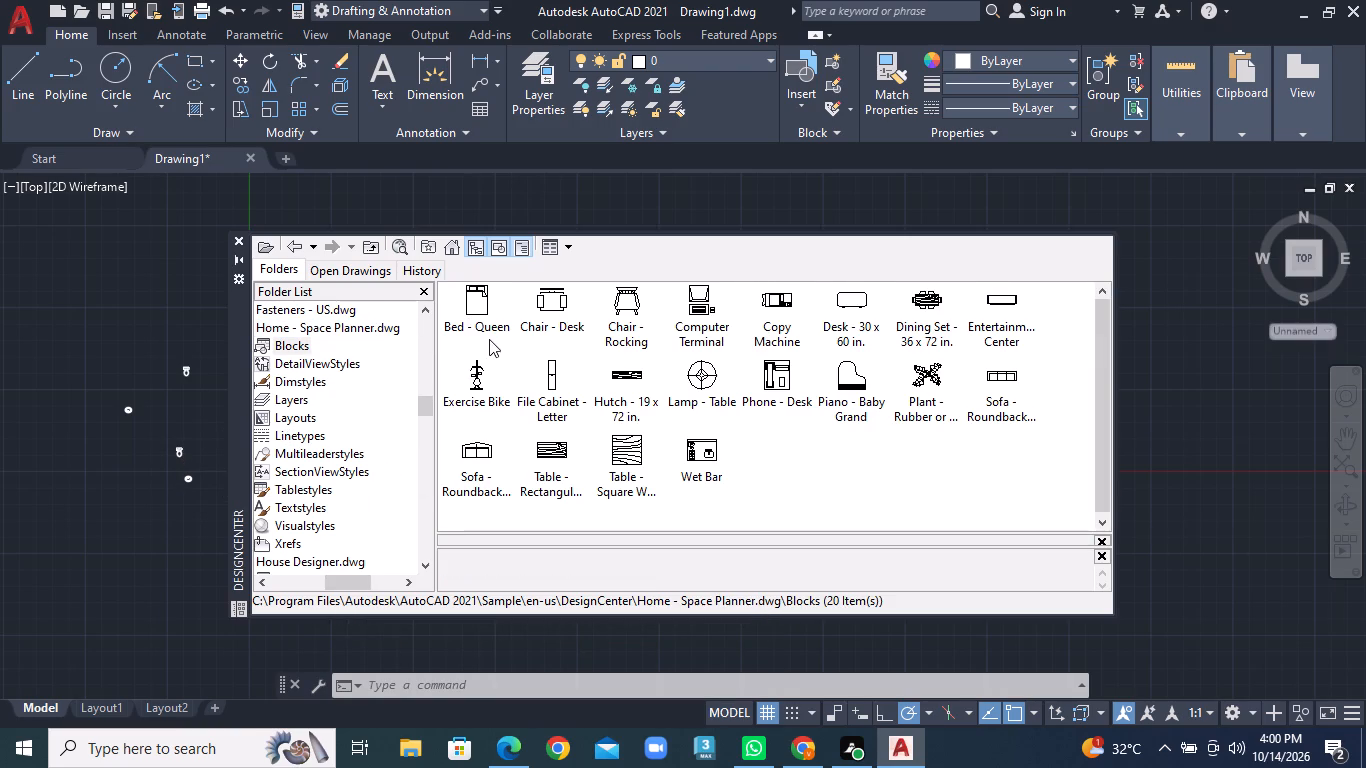
drag(484, 303, 137, 302)
drag(463, 303, 44, 372)
drag(466, 307, 317, 418)
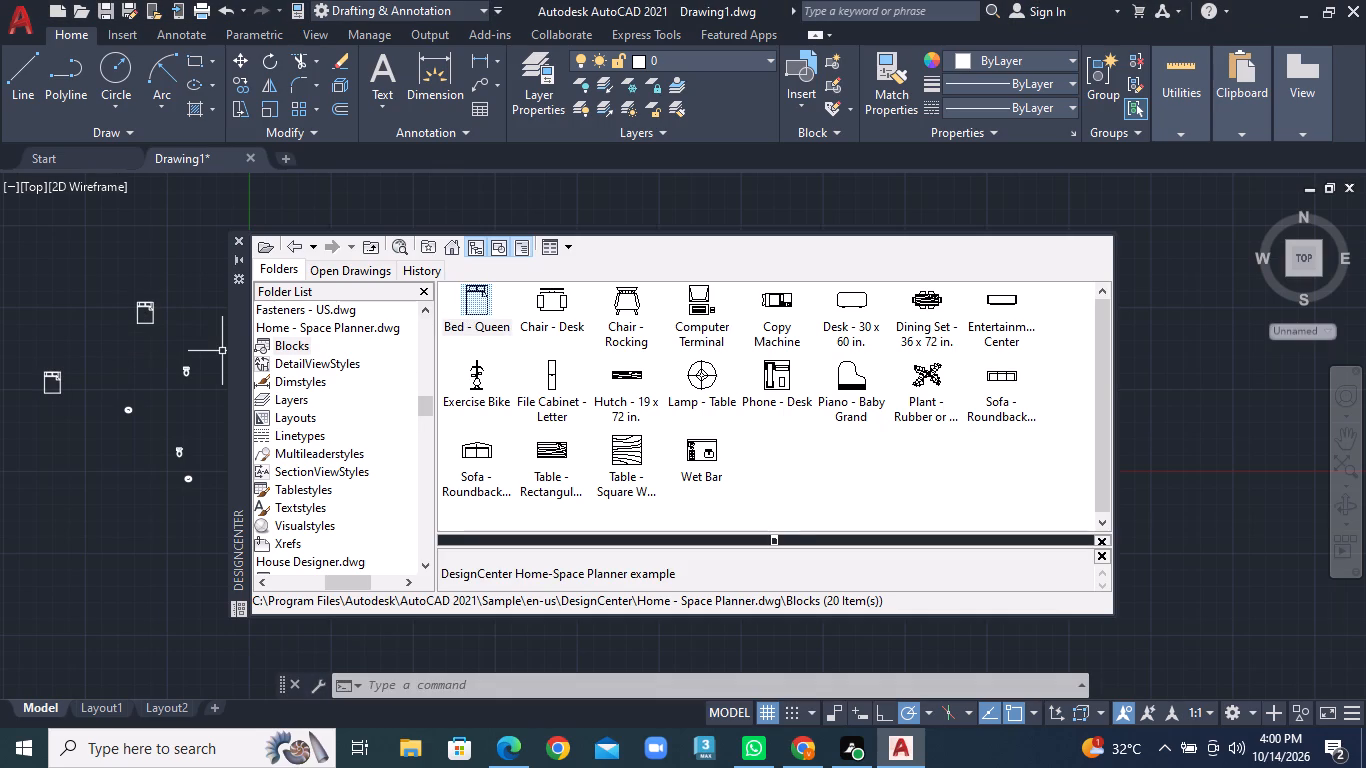
drag(317, 418, 110, 518)
drag(472, 301, 167, 559)
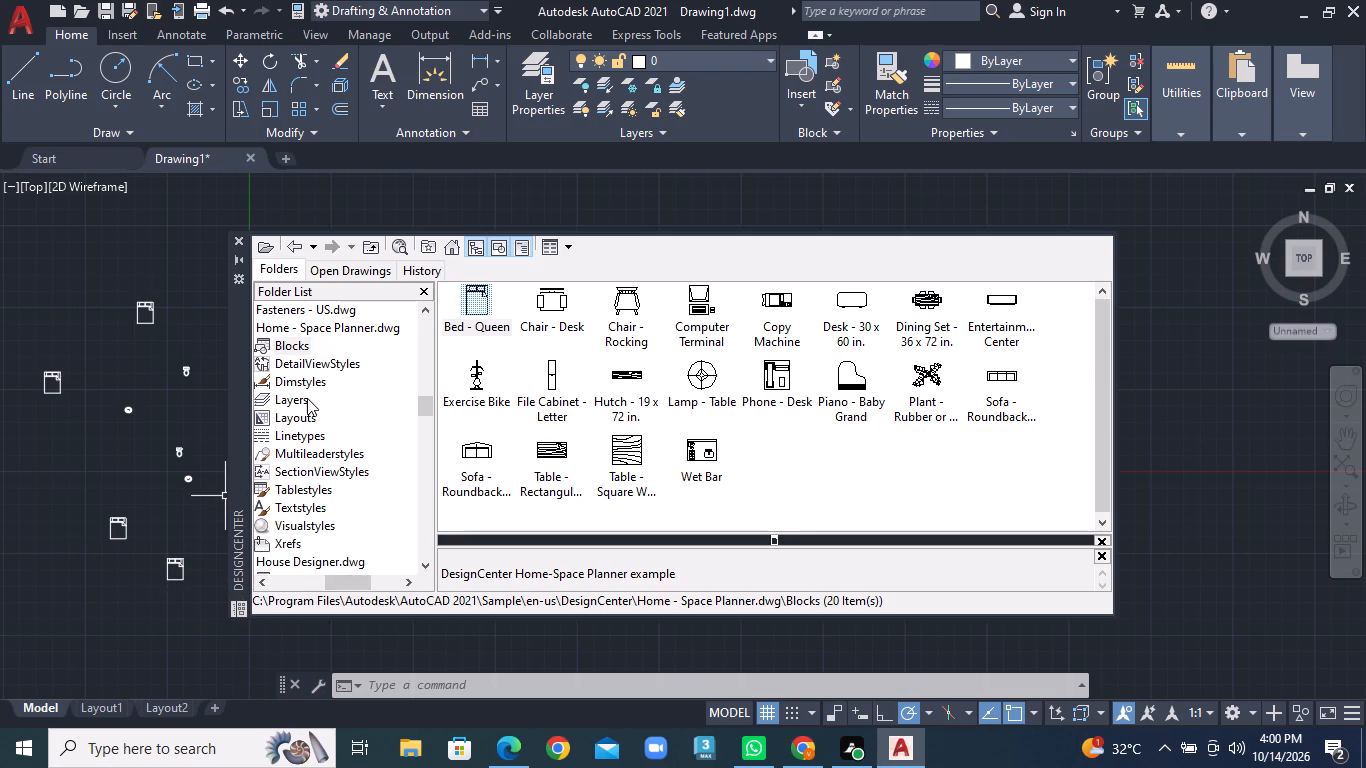
Display the blocks of the Kitchens.dwg sample drawing in DesignCenter.
scroll(307, 398, up, 1)
scroll(307, 398, down, 5)
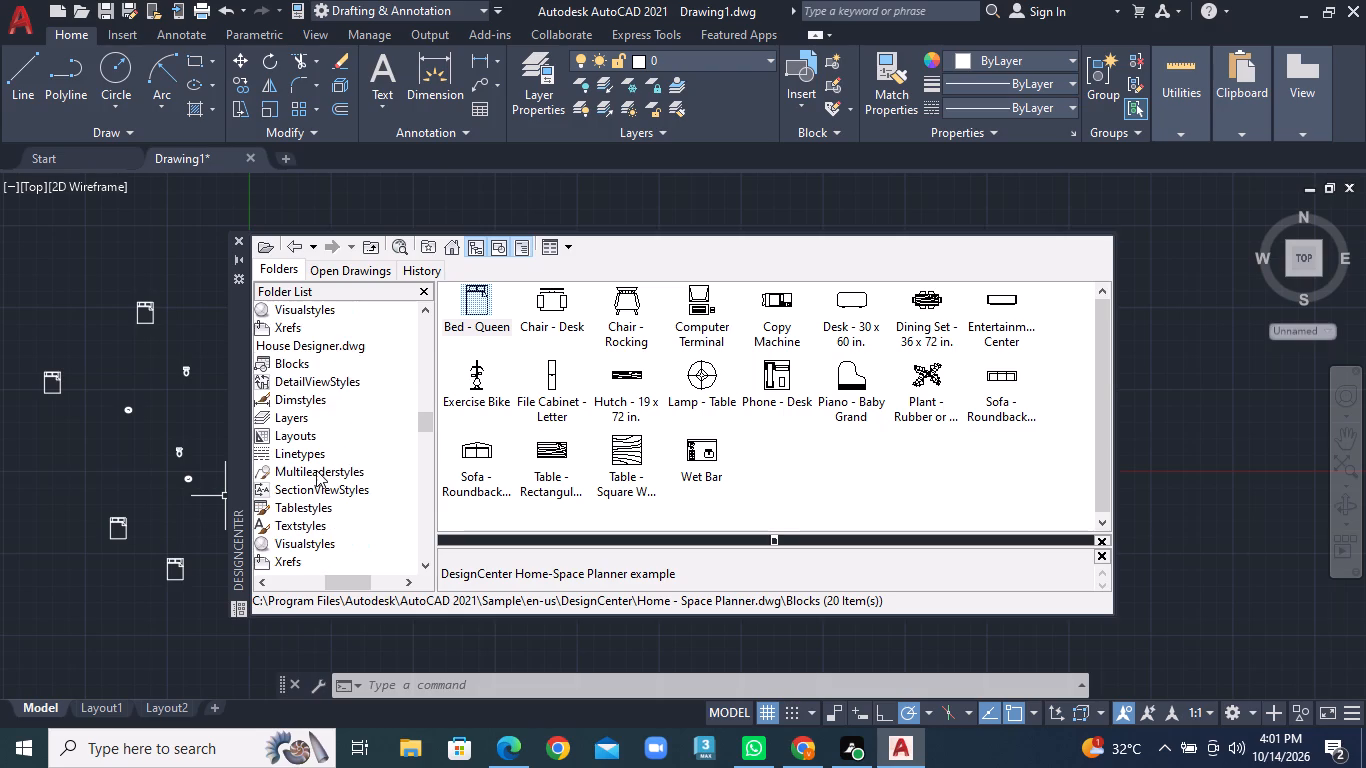
scroll(316, 470, down, 2)
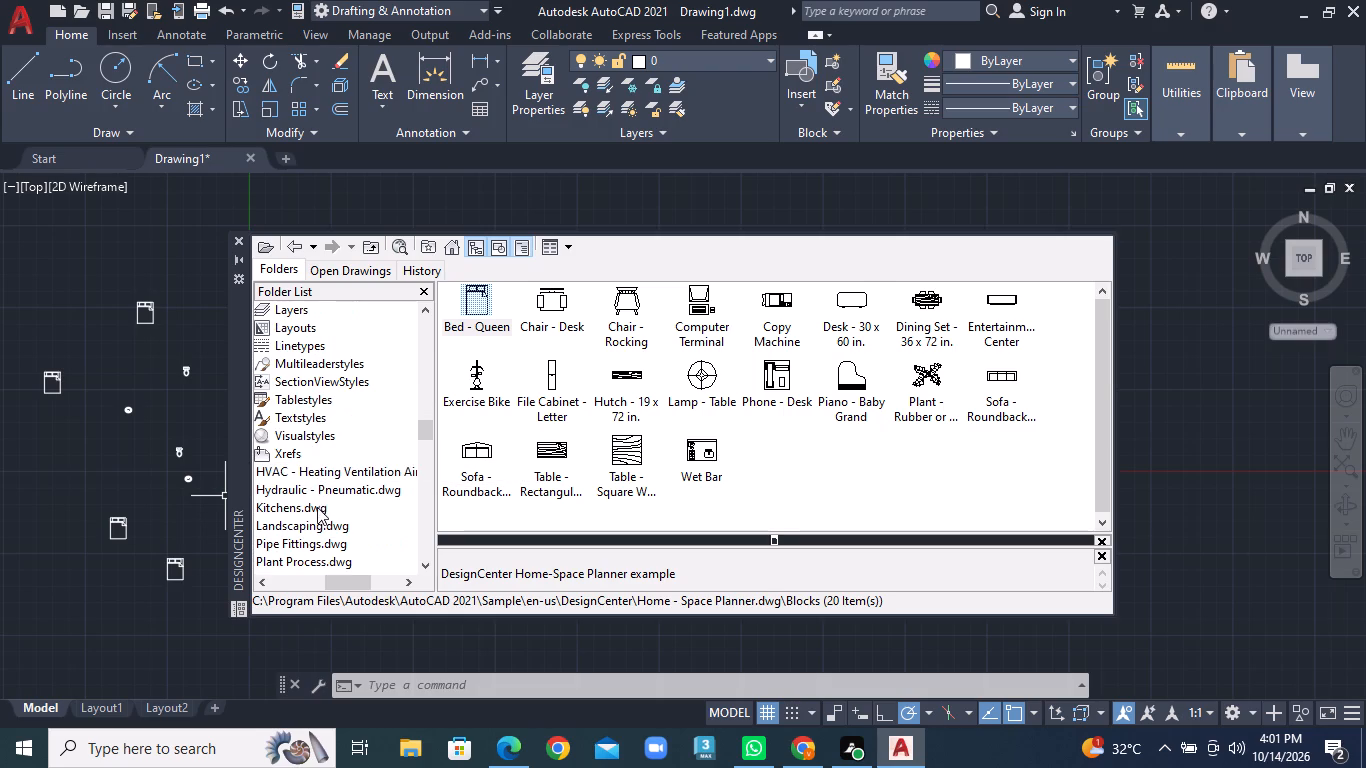
double_click(316, 508)
double_click(489, 315)
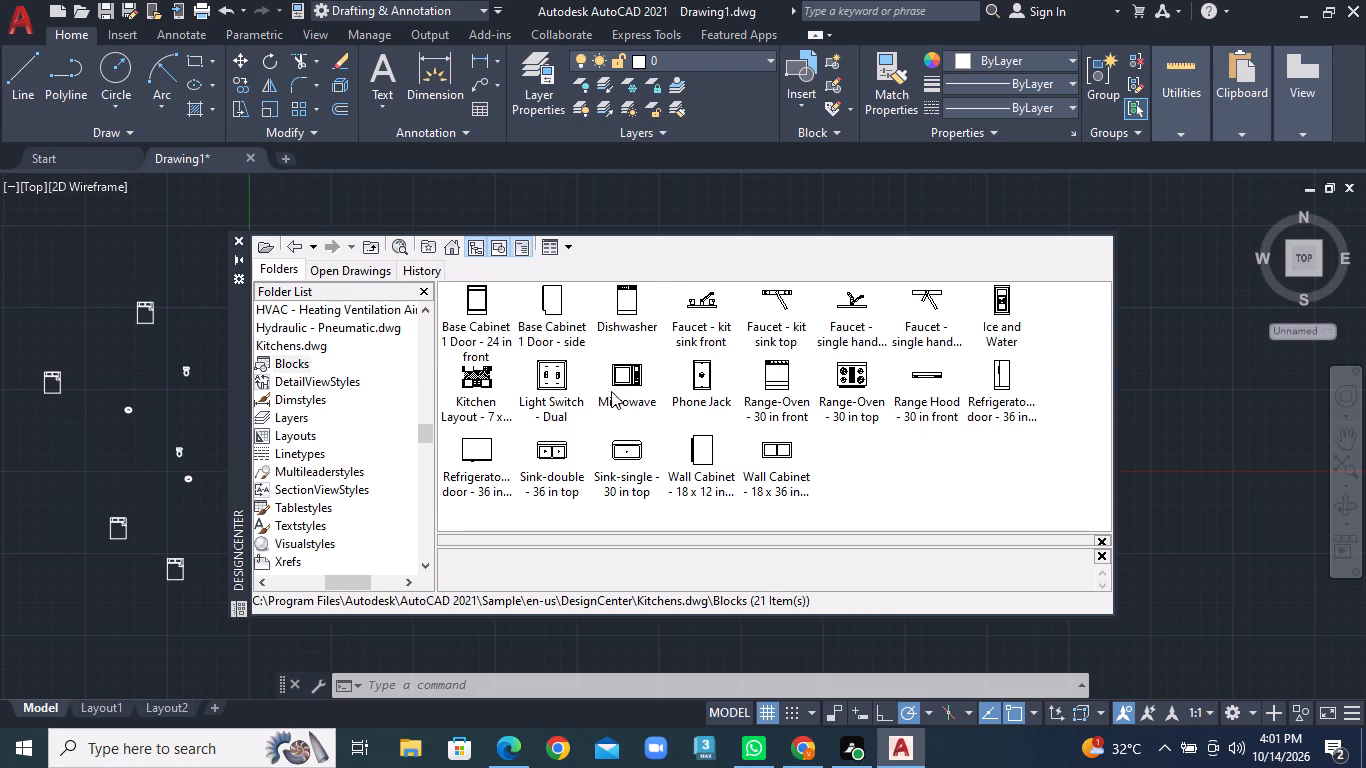
Insert two Microwave and two Range-Oven - 30 in top blocks in the empty area east of the floor plan, closing DesignCenter when done.
drag(622, 371, 1010, 472)
click(1044, 472)
drag(1071, 472, 1174, 468)
drag(1174, 468, 1181, 467)
drag(625, 385, 1295, 549)
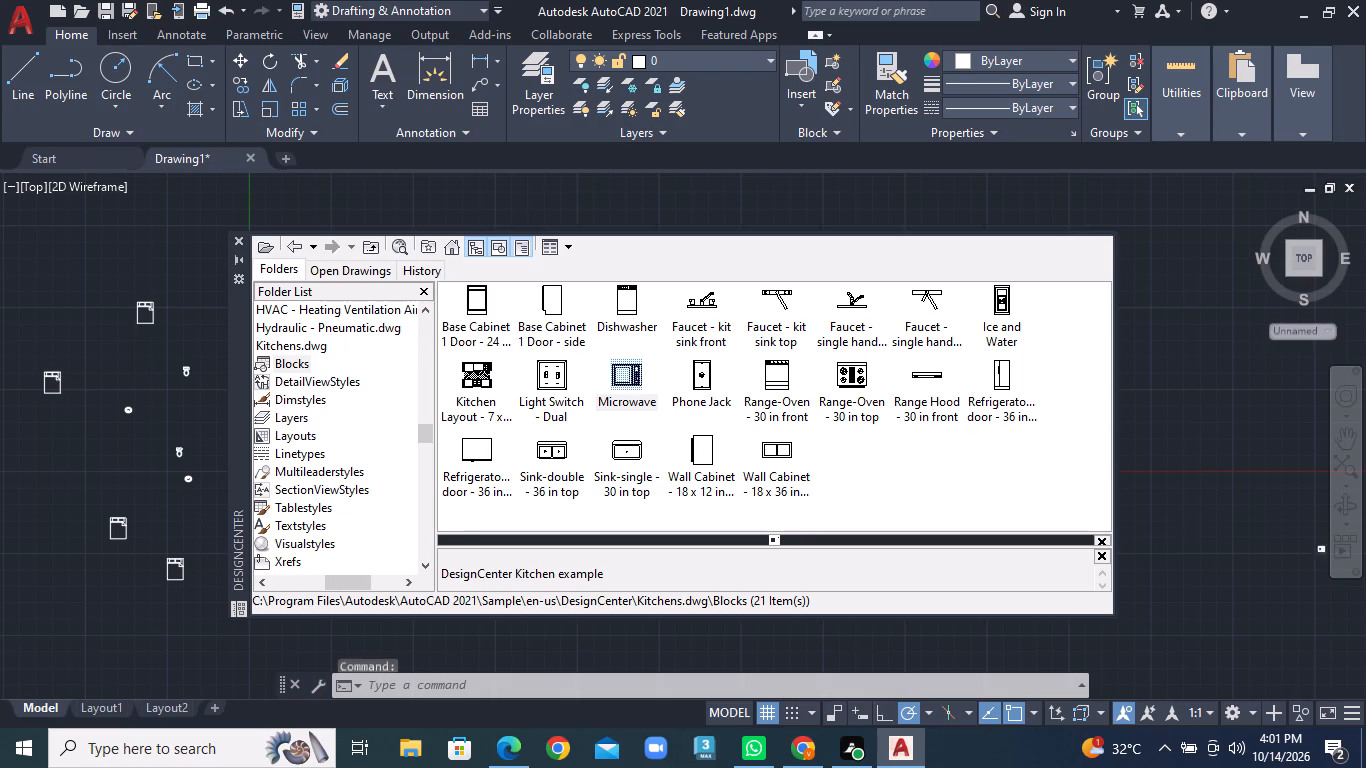
drag(1295, 549, 1176, 528)
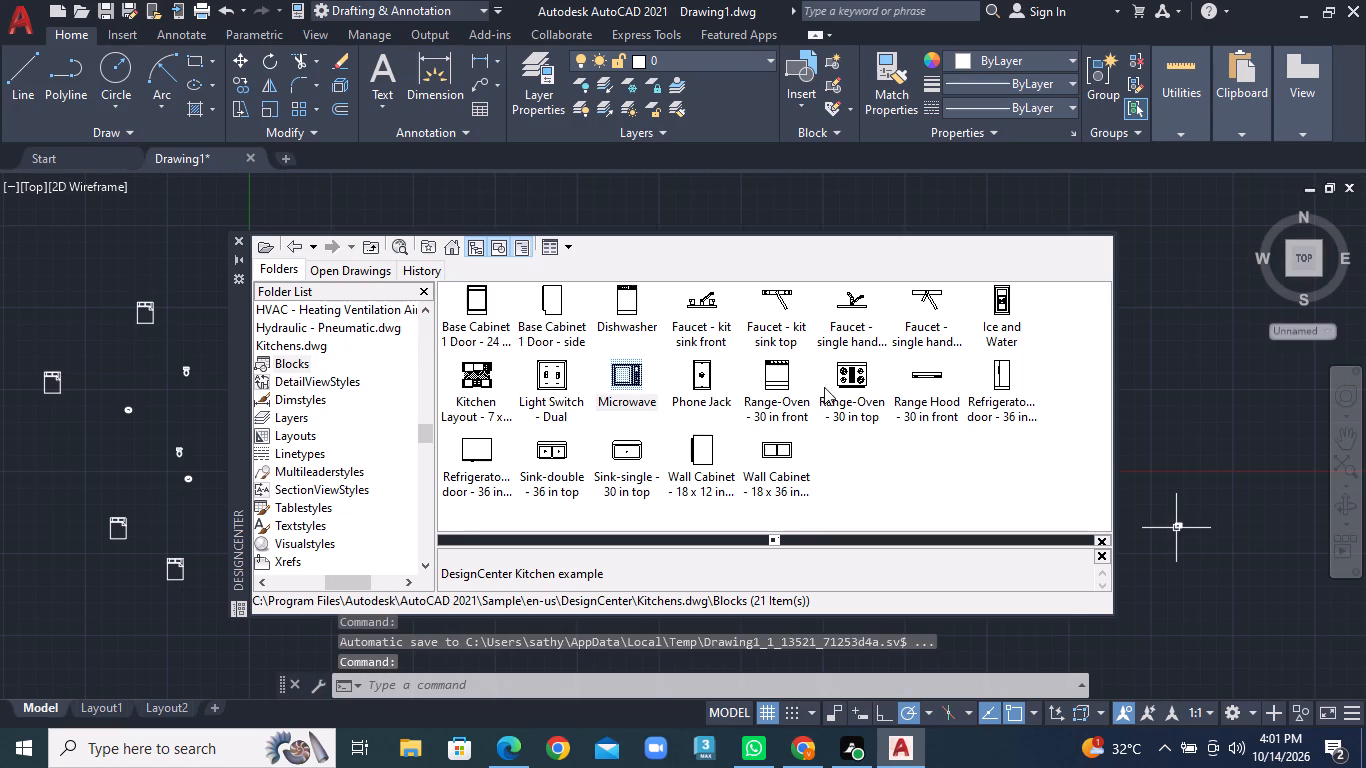
drag(856, 383, 1147, 442)
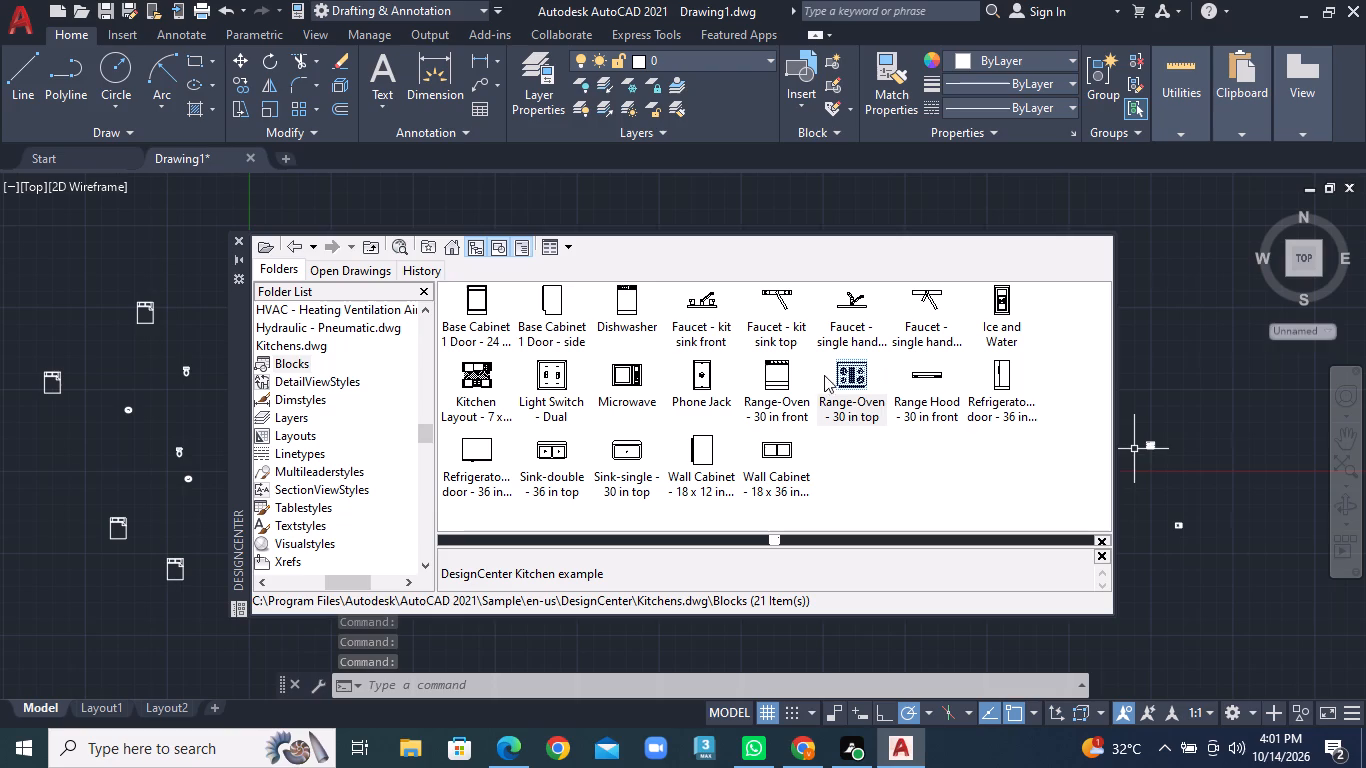
drag(835, 372, 1154, 589)
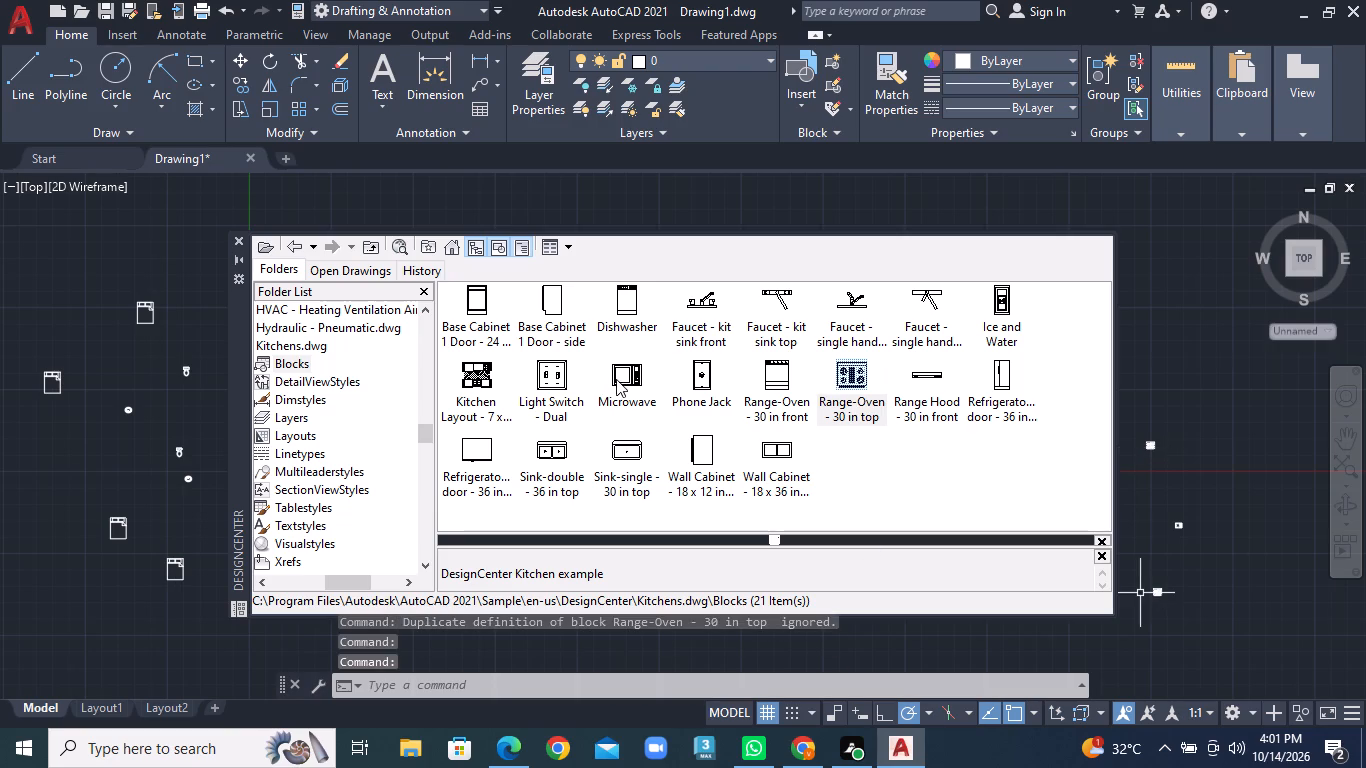
drag(620, 379, 1142, 553)
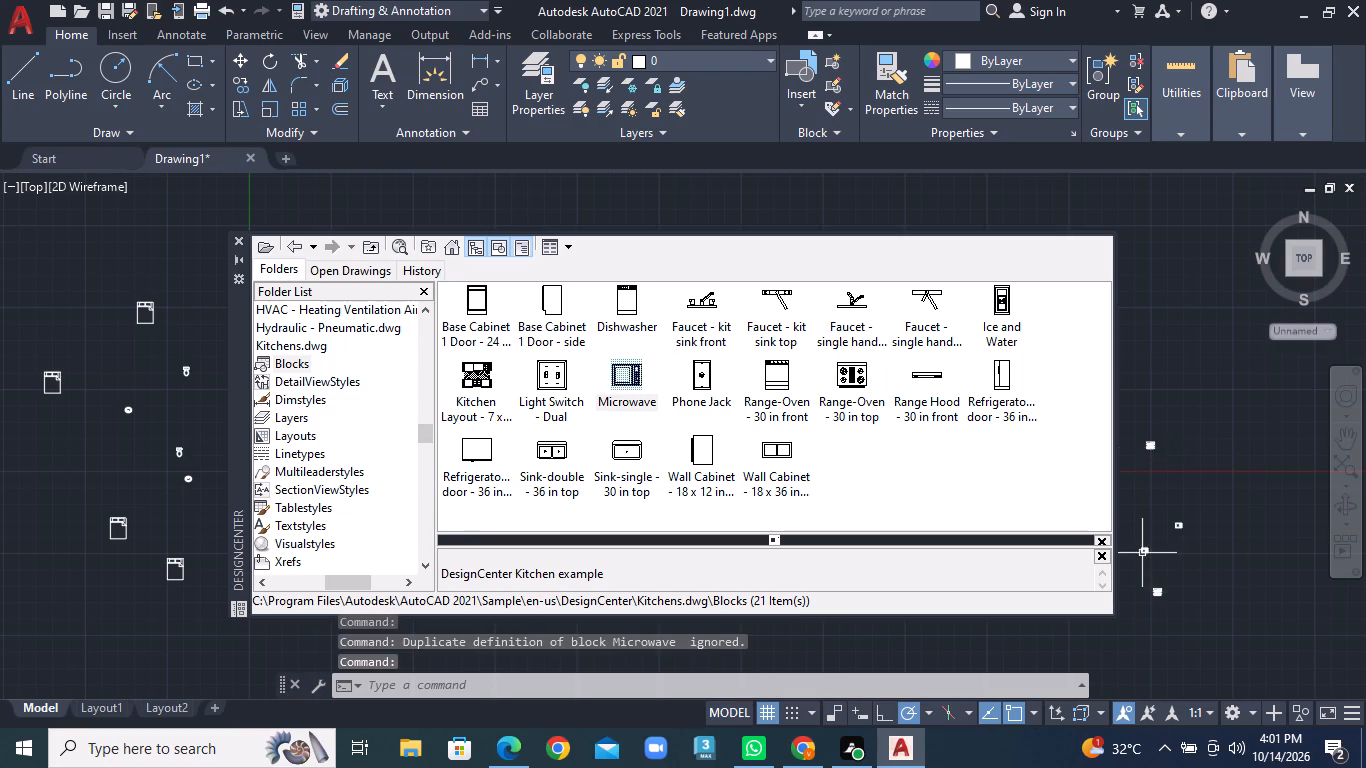
click(243, 241)
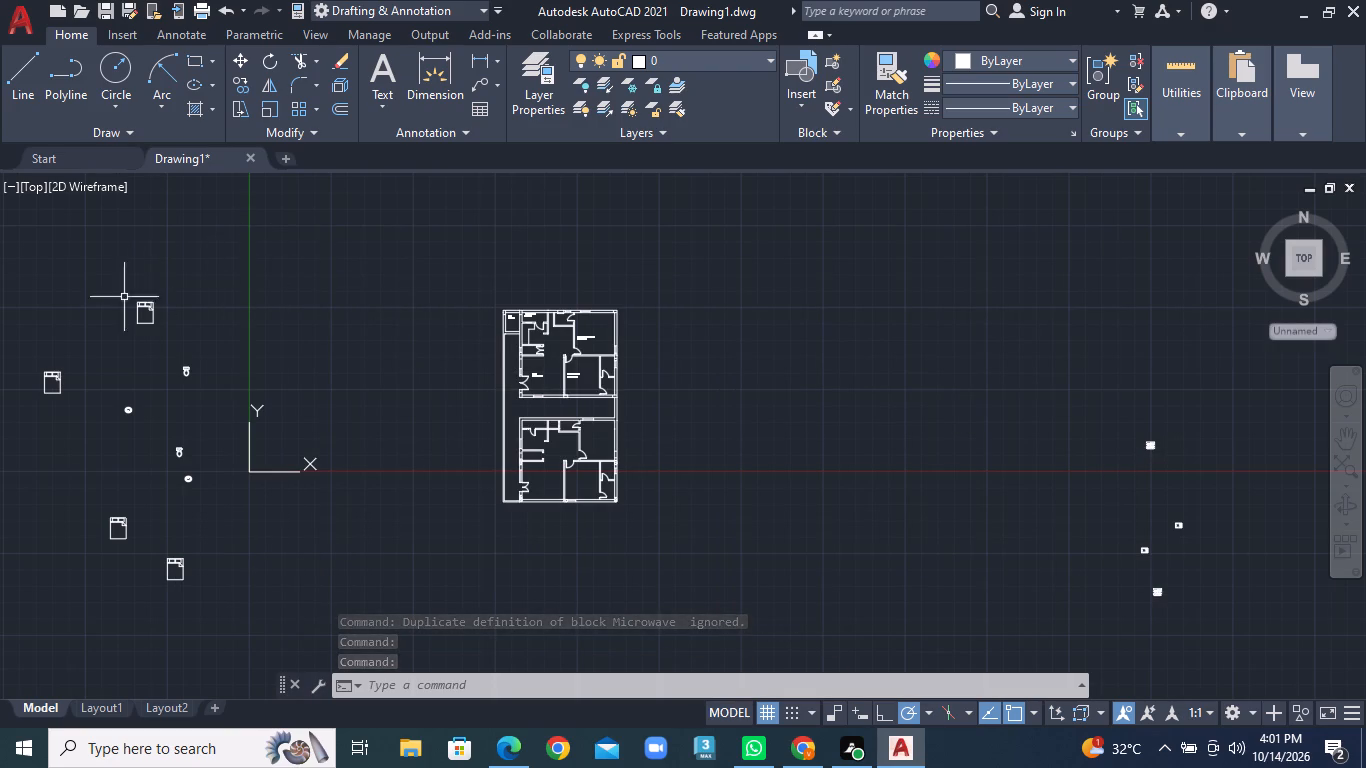
Move the northernmost queen bed from the area west of the Y axis into the upper unit's MASTER BED ROOM, near its north wall.
click(147, 307)
right_click(150, 304)
click(199, 384)
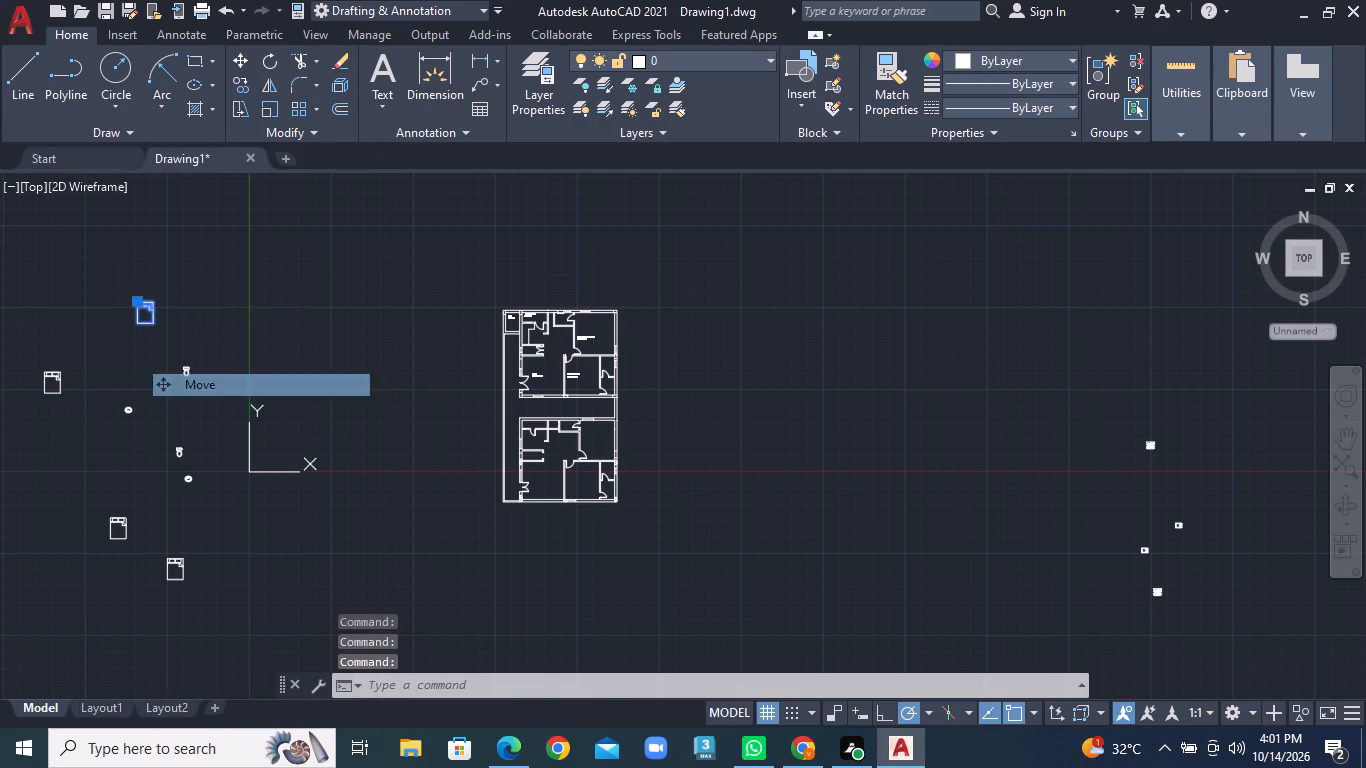
click(153, 322)
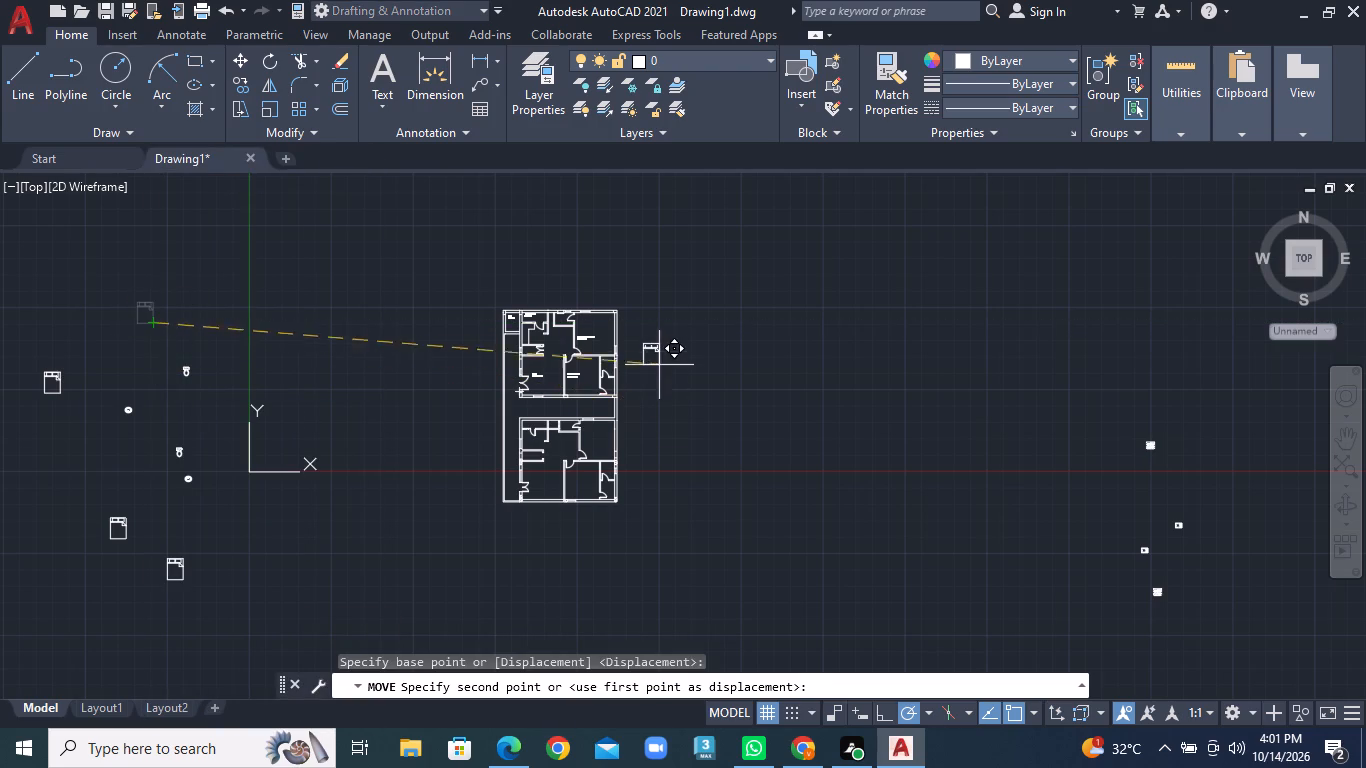
scroll(560, 334, up, 4)
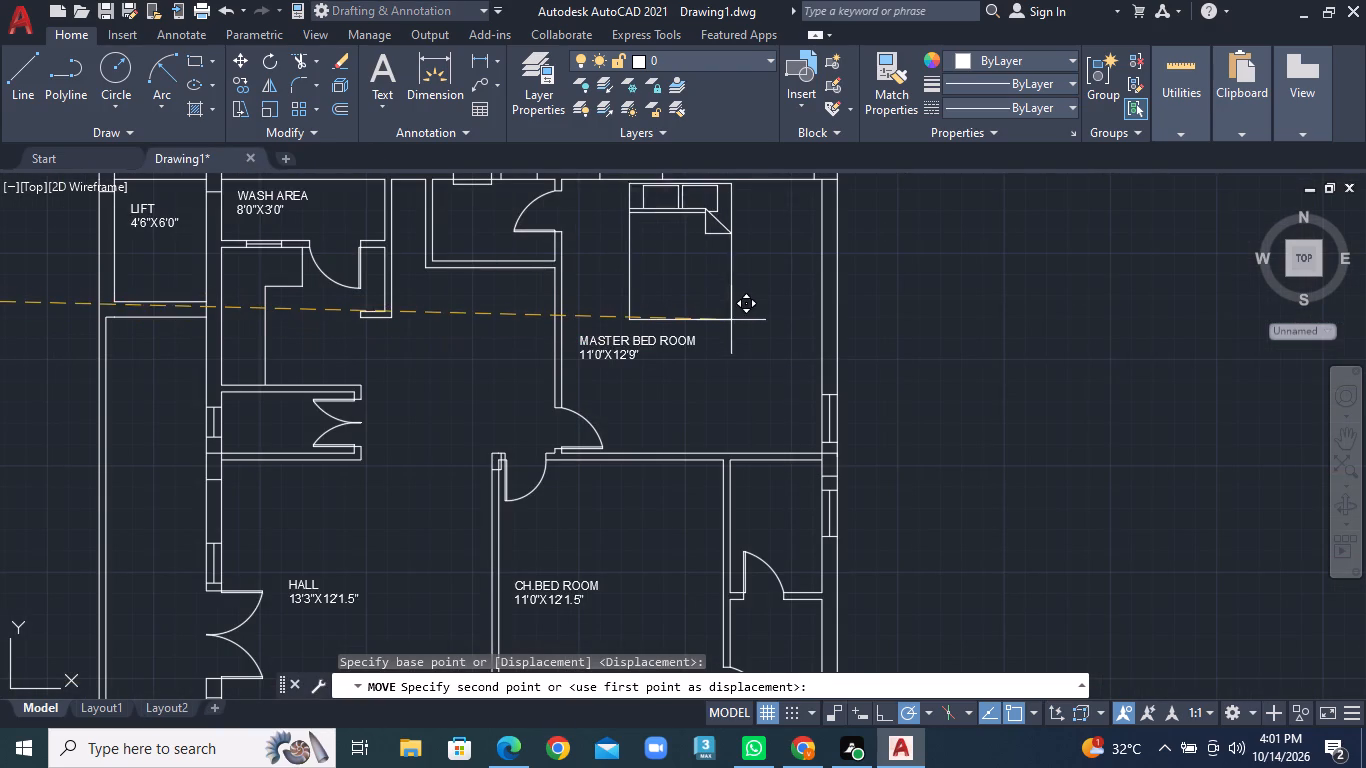
click(750, 325)
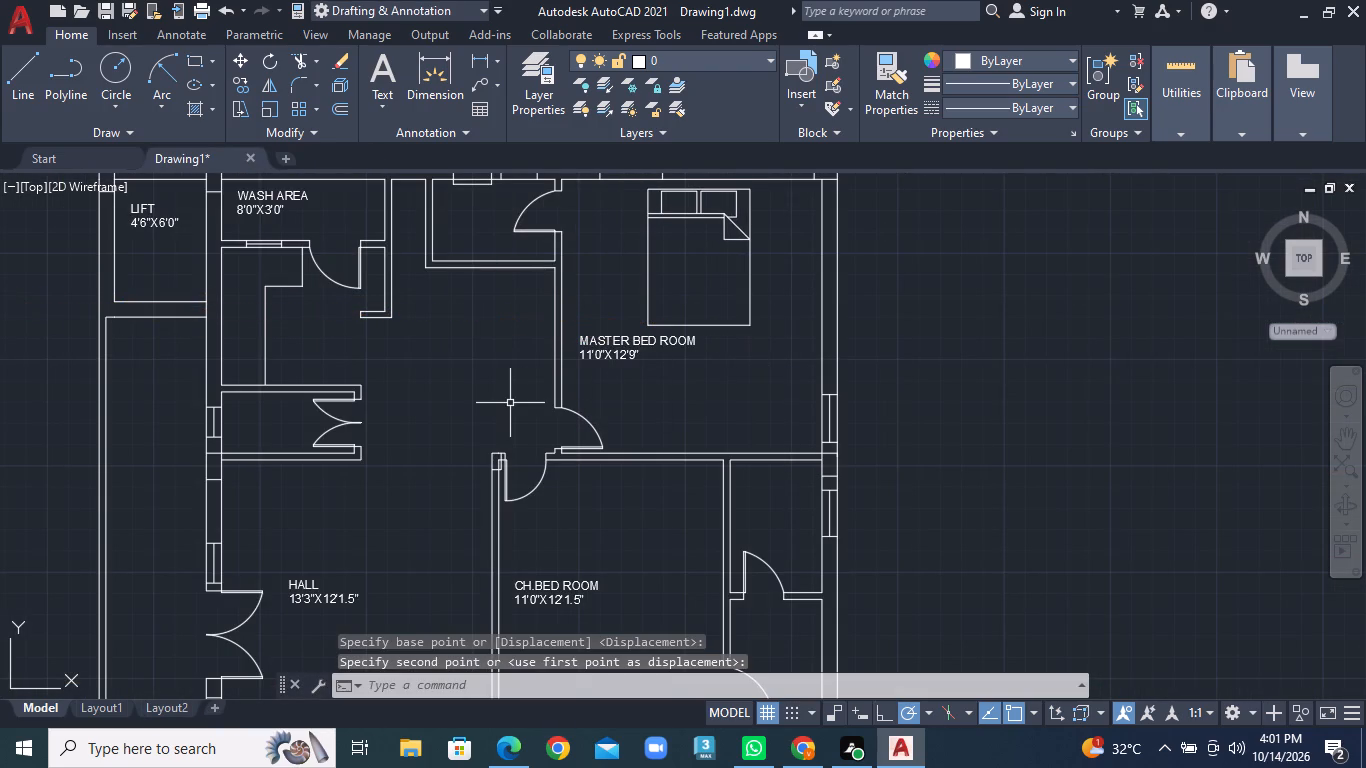
scroll(510, 403, down, 2)
middle_drag(502, 420, 709, 356)
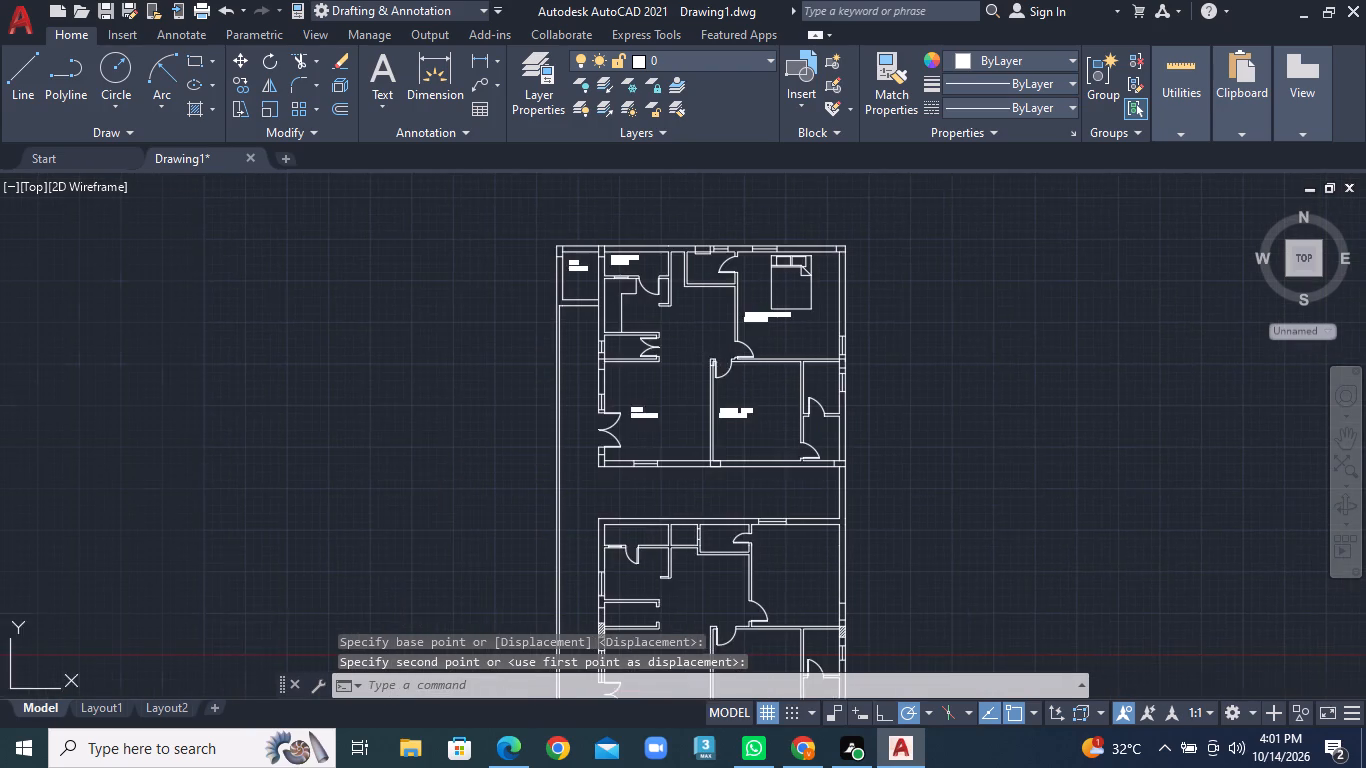
scroll(551, 375, down, 2)
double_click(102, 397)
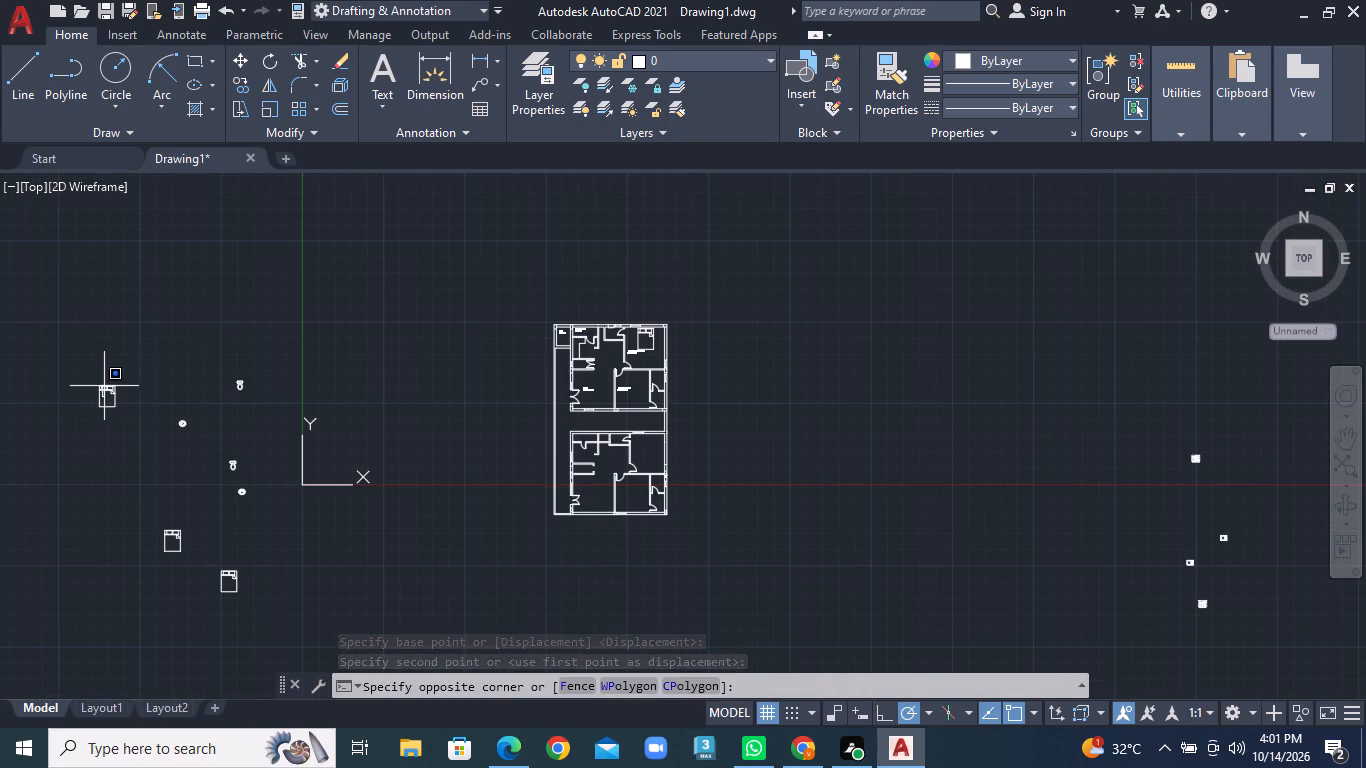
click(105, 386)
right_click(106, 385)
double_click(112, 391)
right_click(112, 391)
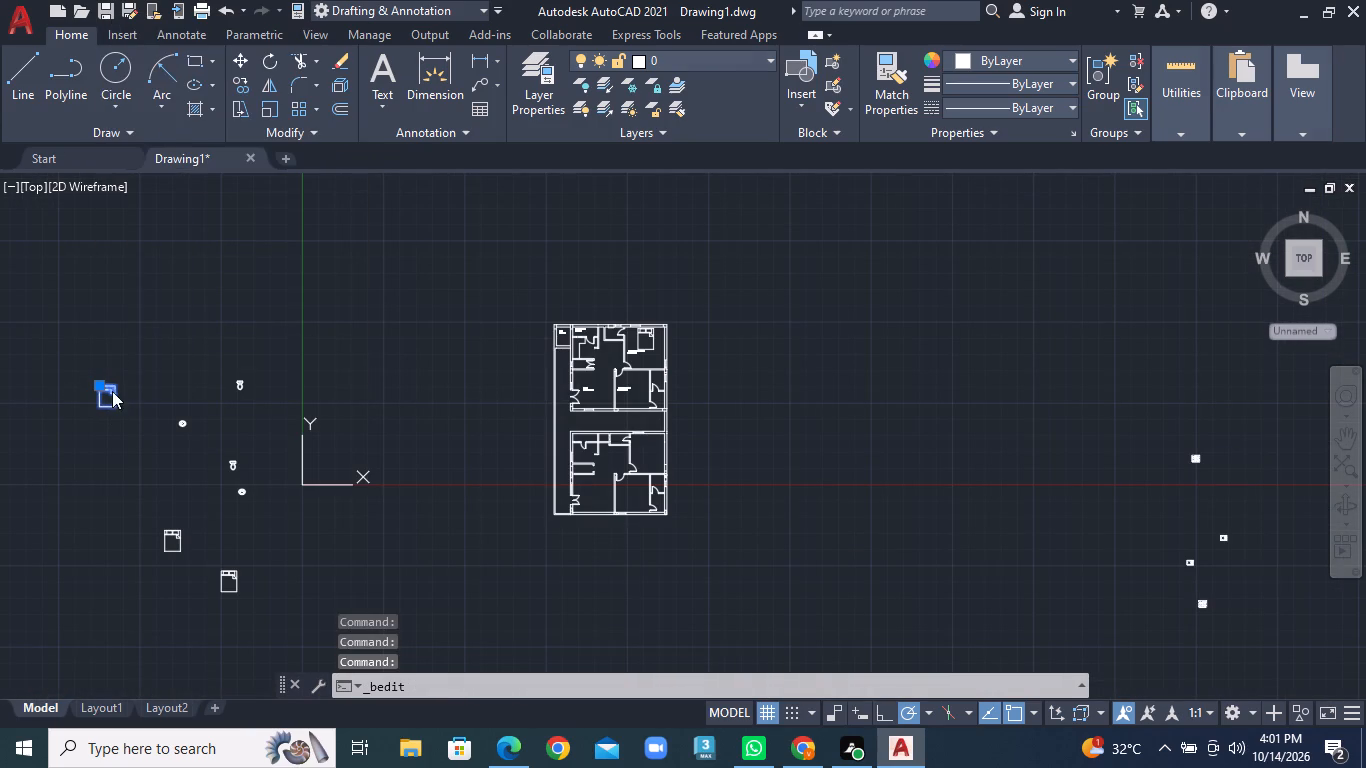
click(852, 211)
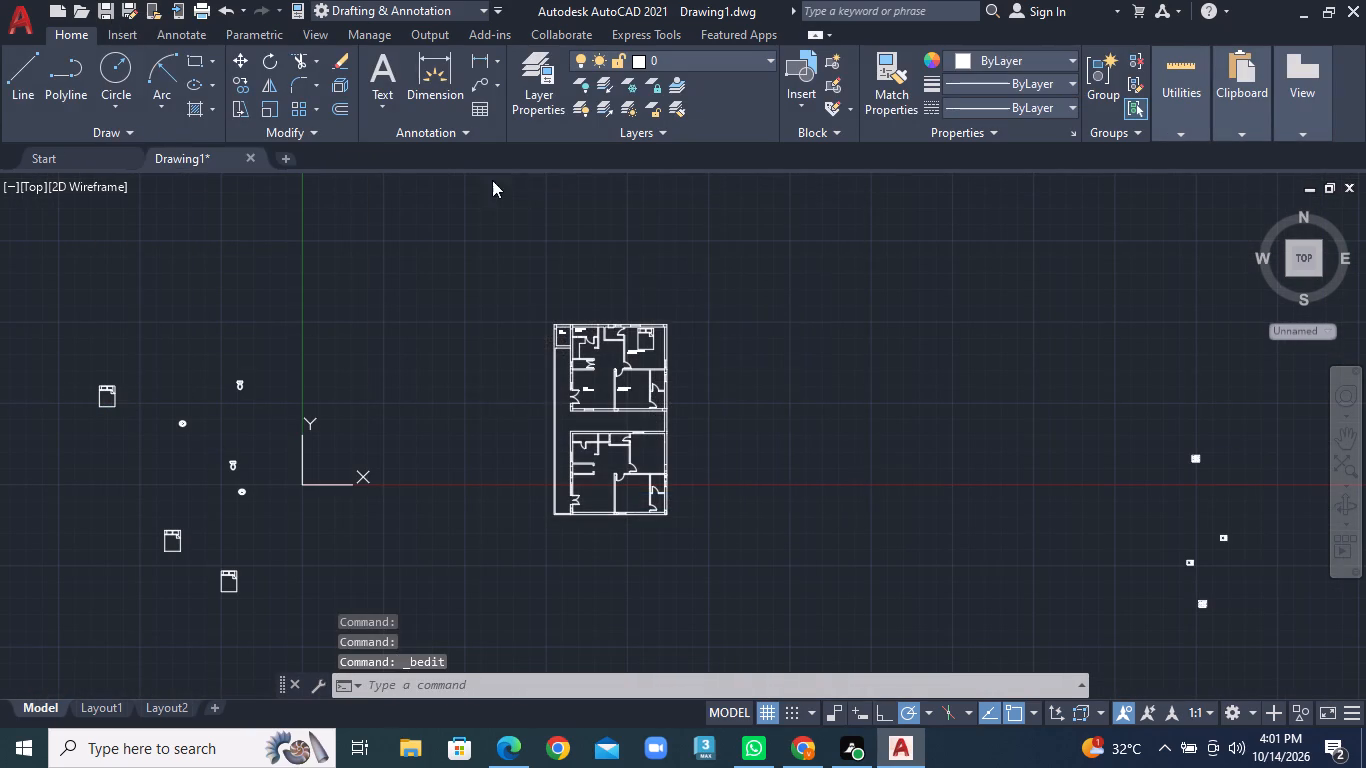
Rotate the westernmost queen bed 90° counterclockwise so its pillows are on the west side.
click(103, 385)
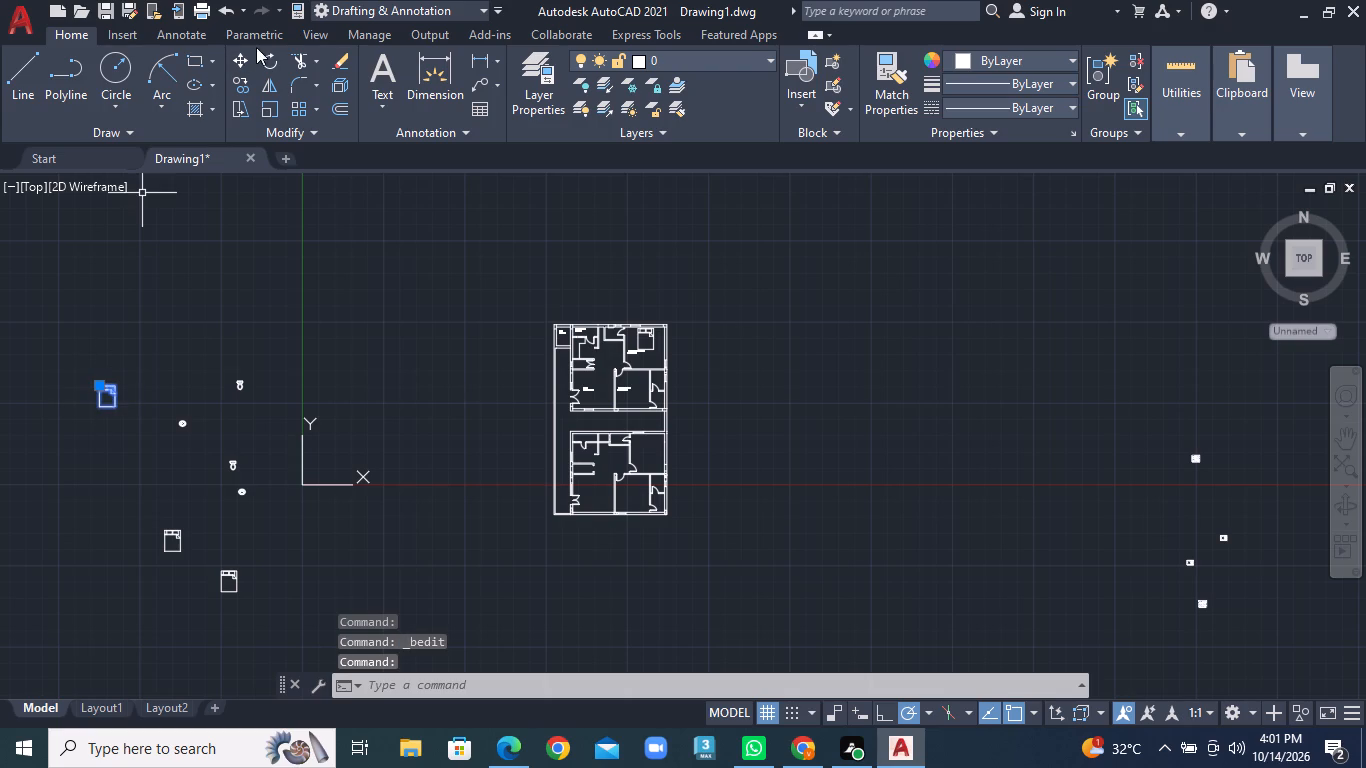
click(265, 55)
click(145, 419)
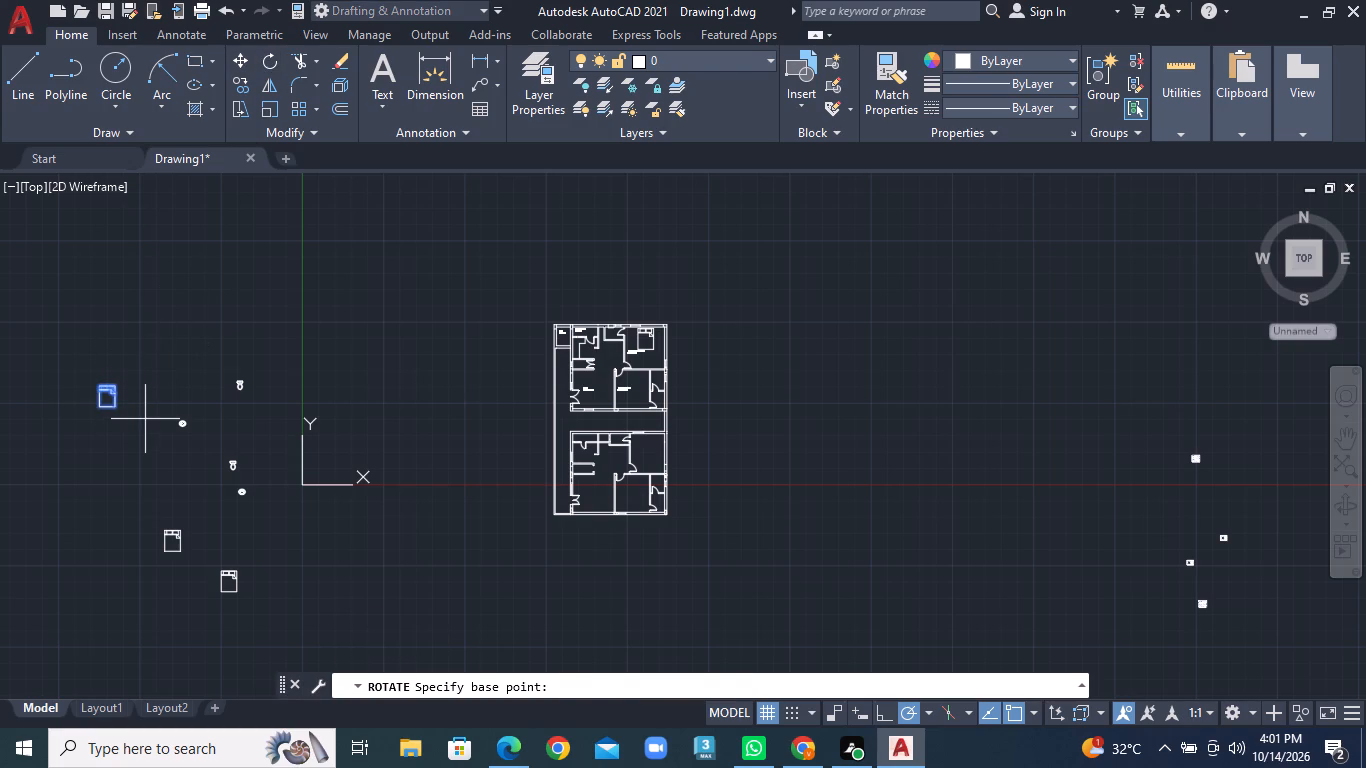
click(155, 288)
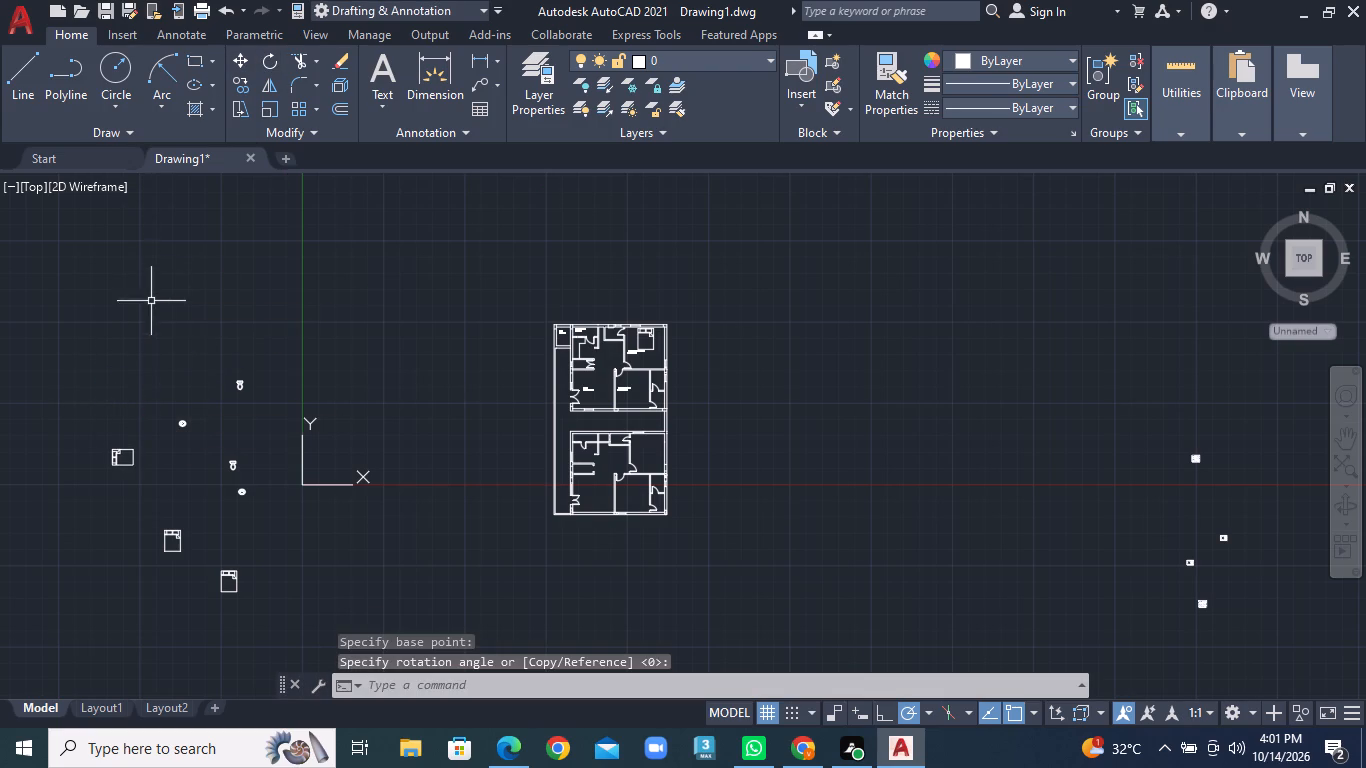
Move the rotated queen bed into the upper unit's CH.BED ROOM, with its headboard by the west wall and its side along the south wall.
click(123, 461)
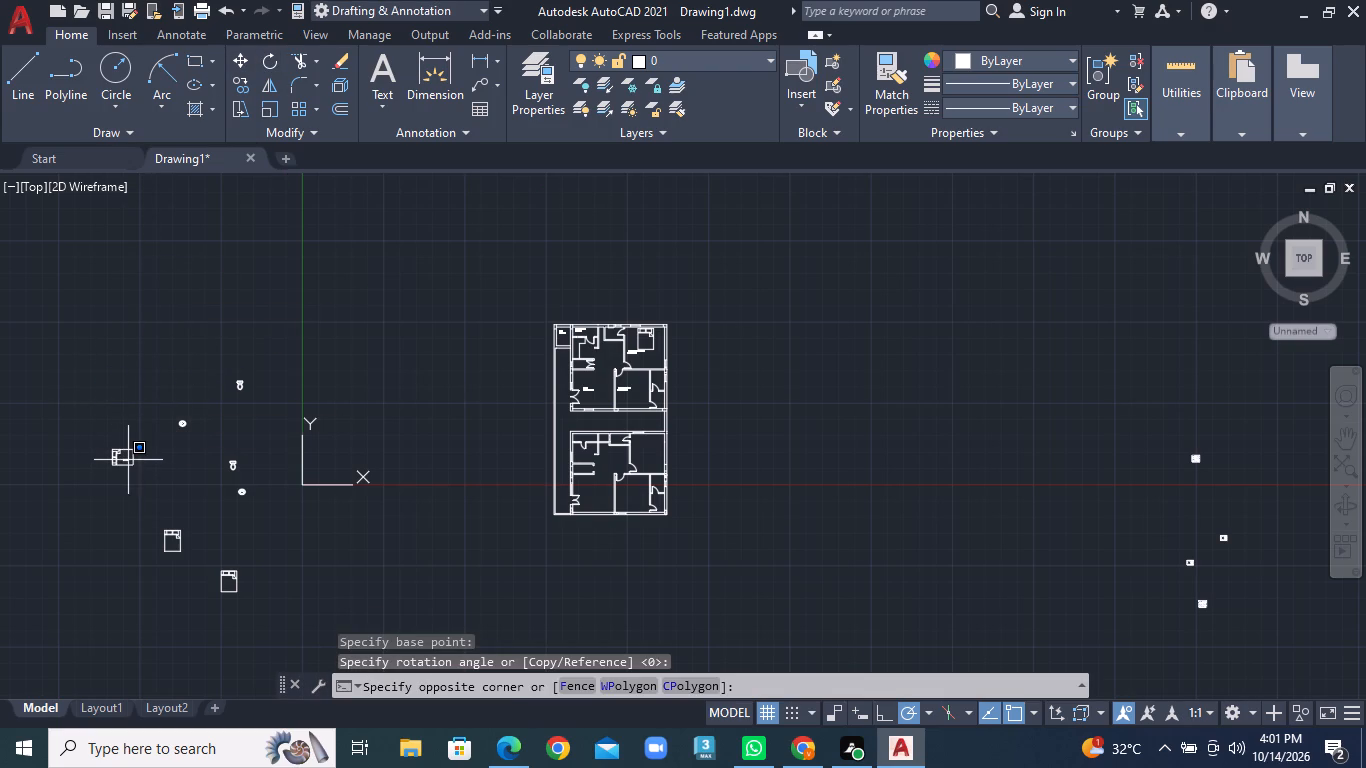
click(114, 459)
right_click(114, 459)
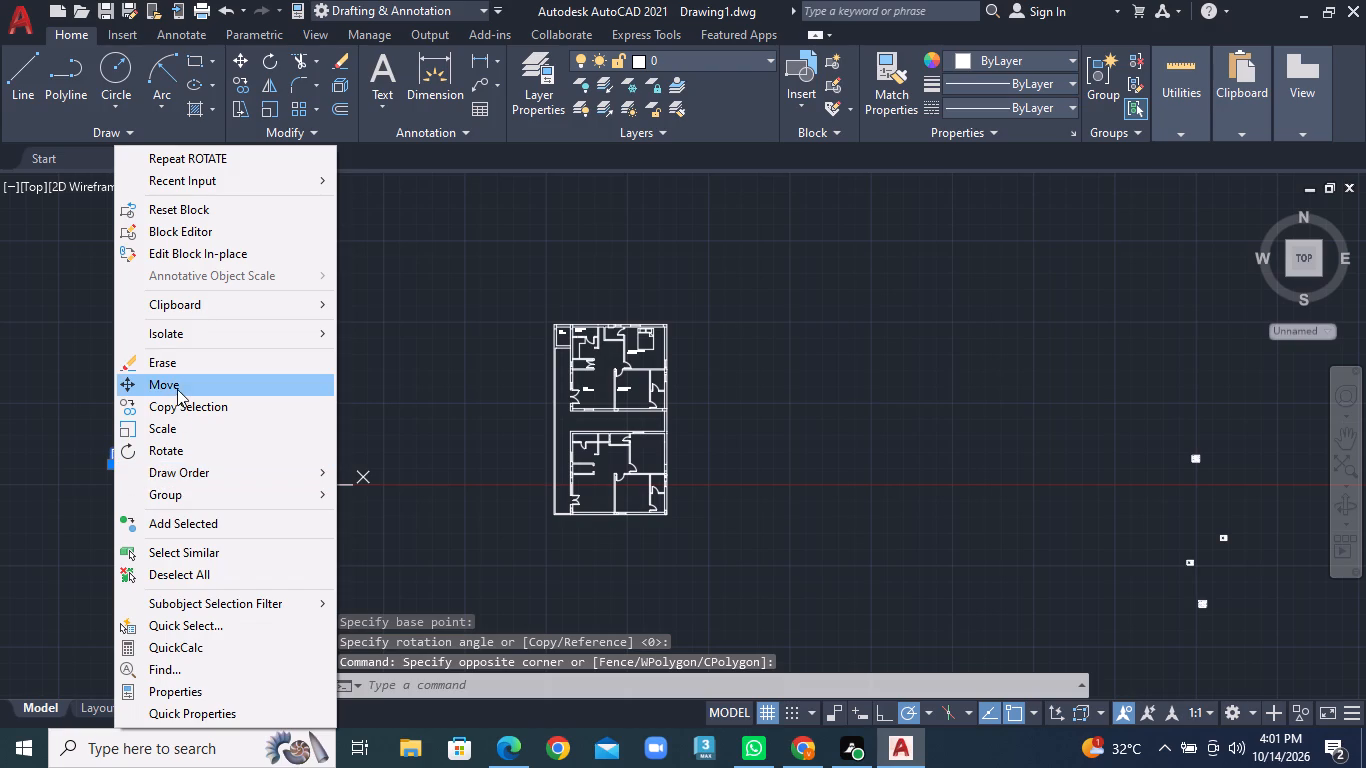
click(178, 389)
click(120, 455)
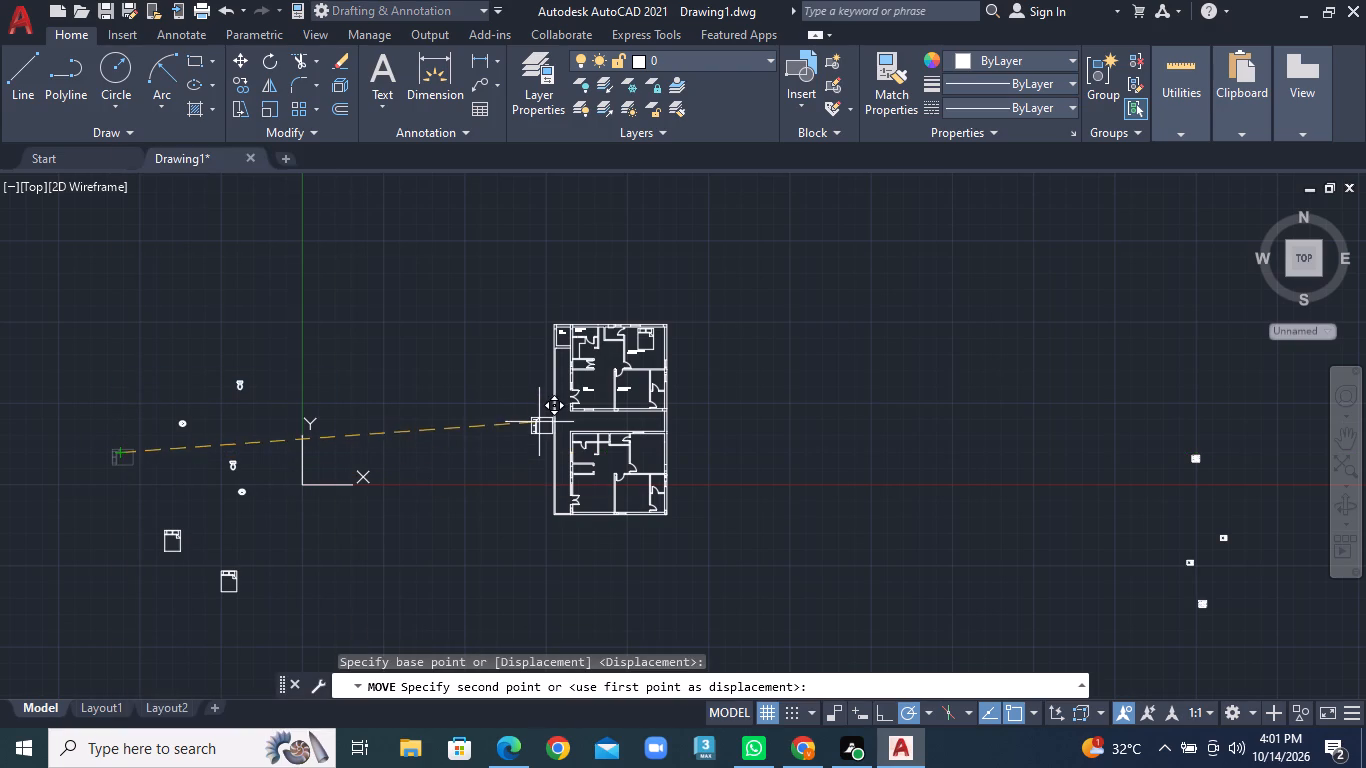
scroll(540, 421, up, 2)
scroll(632, 442, up, 3)
middle_drag(910, 362, 563, 517)
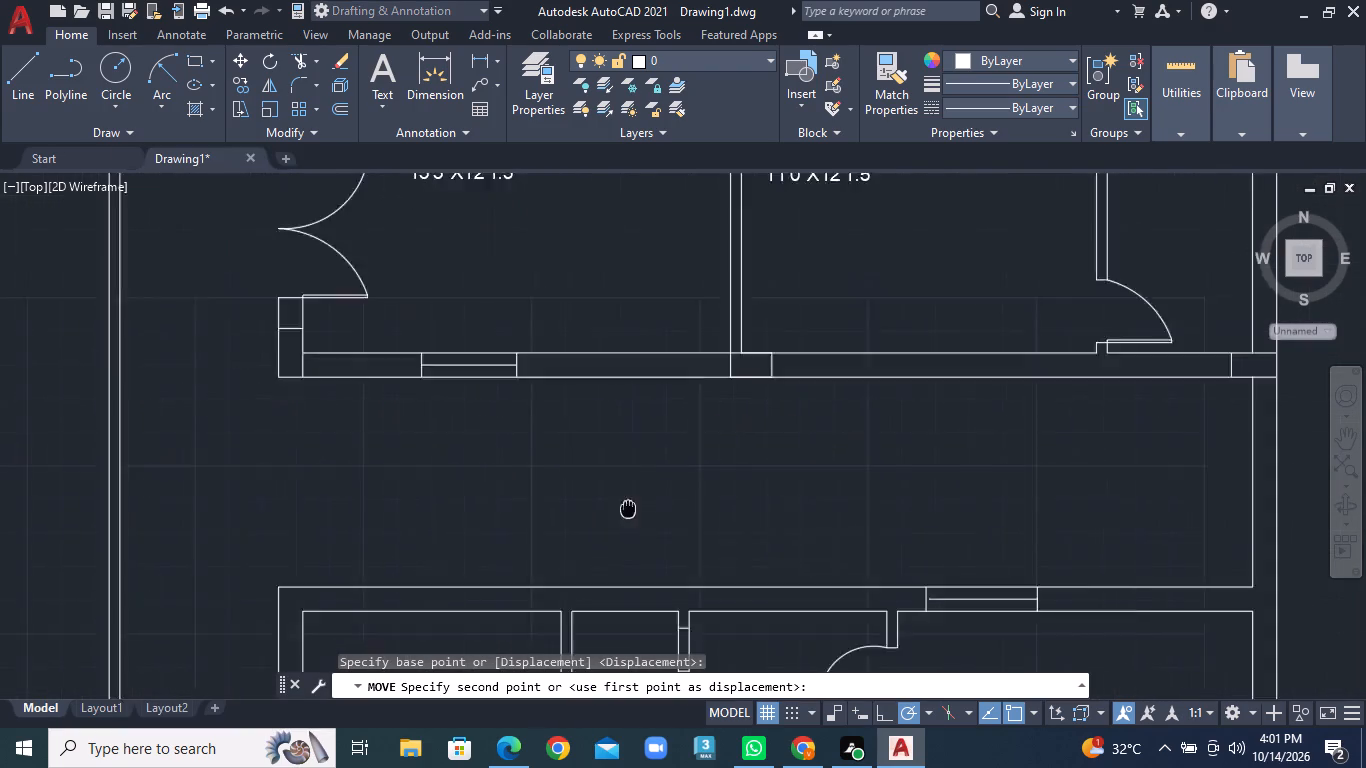
middle_drag(563, 517, 519, 526)
middle_click(518, 526)
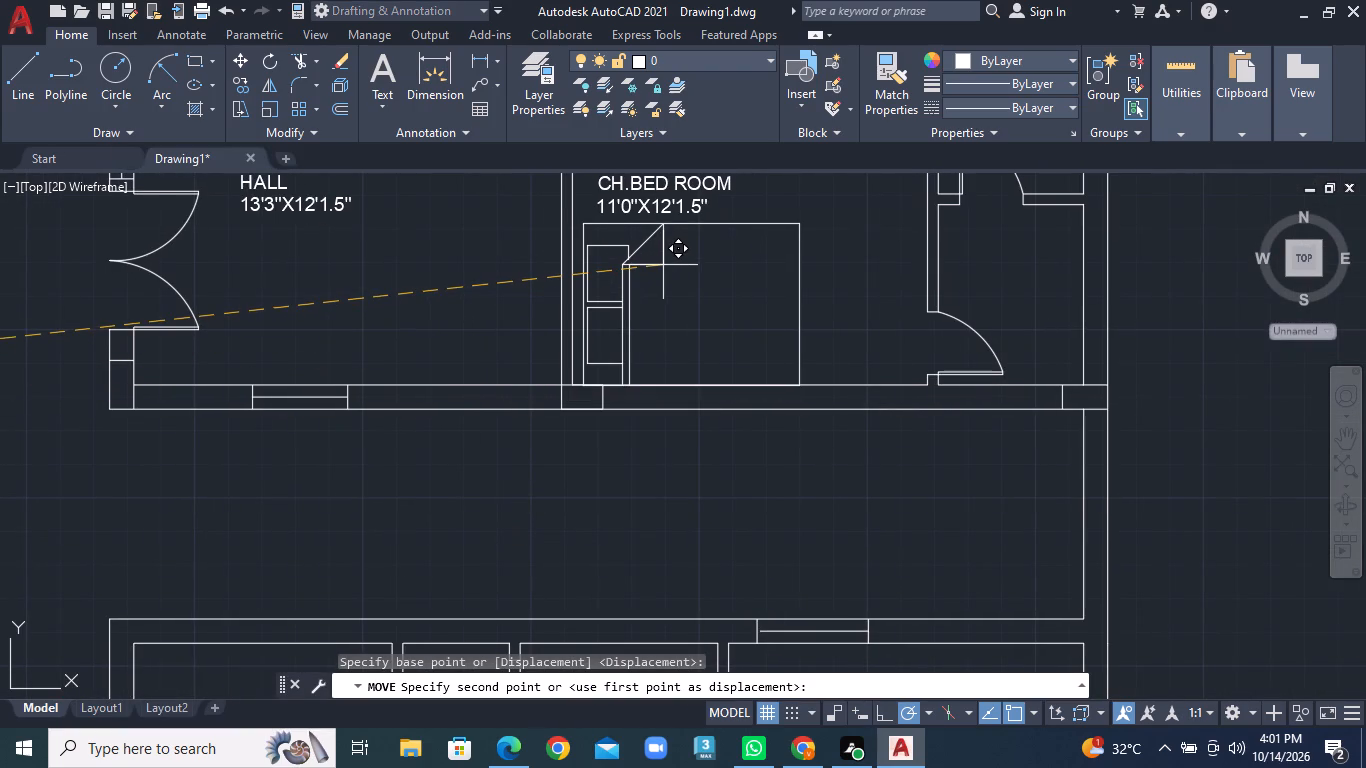
click(663, 262)
scroll(664, 326, down, 4)
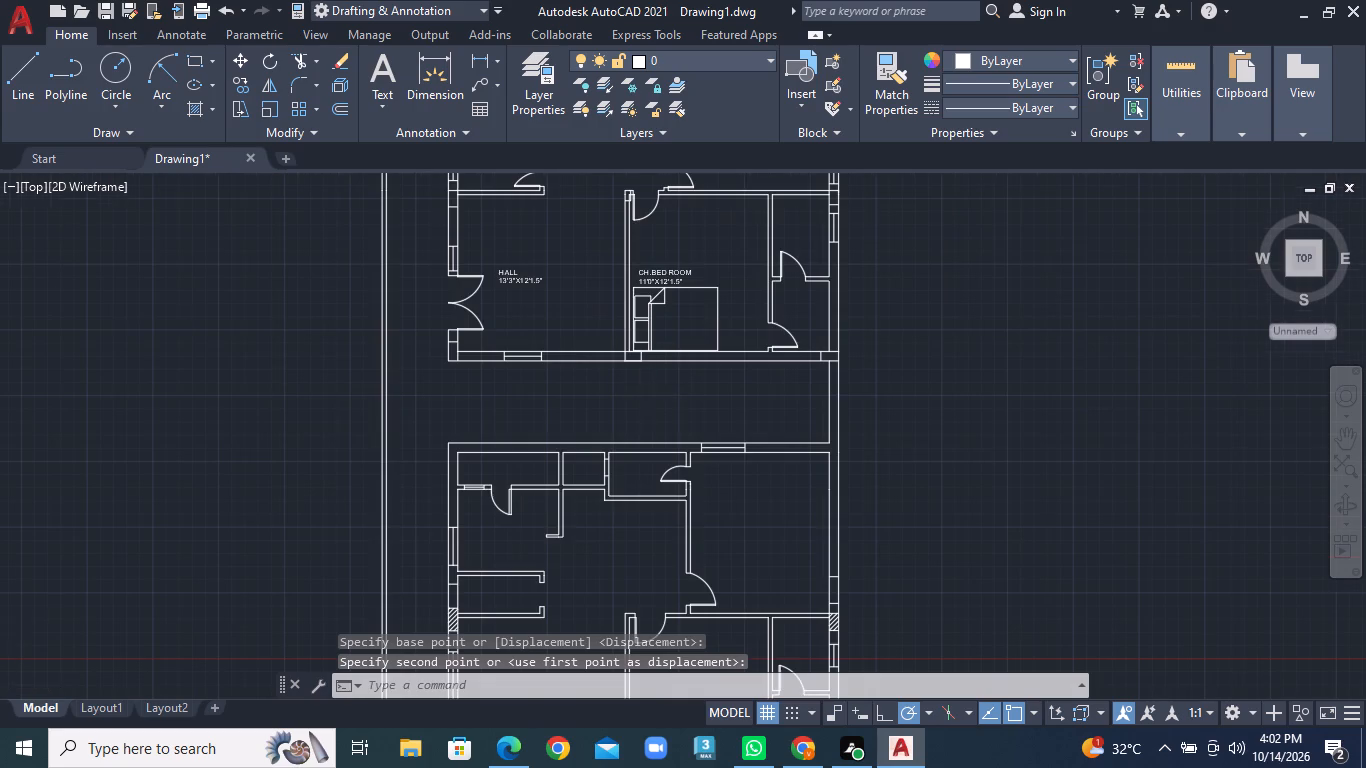
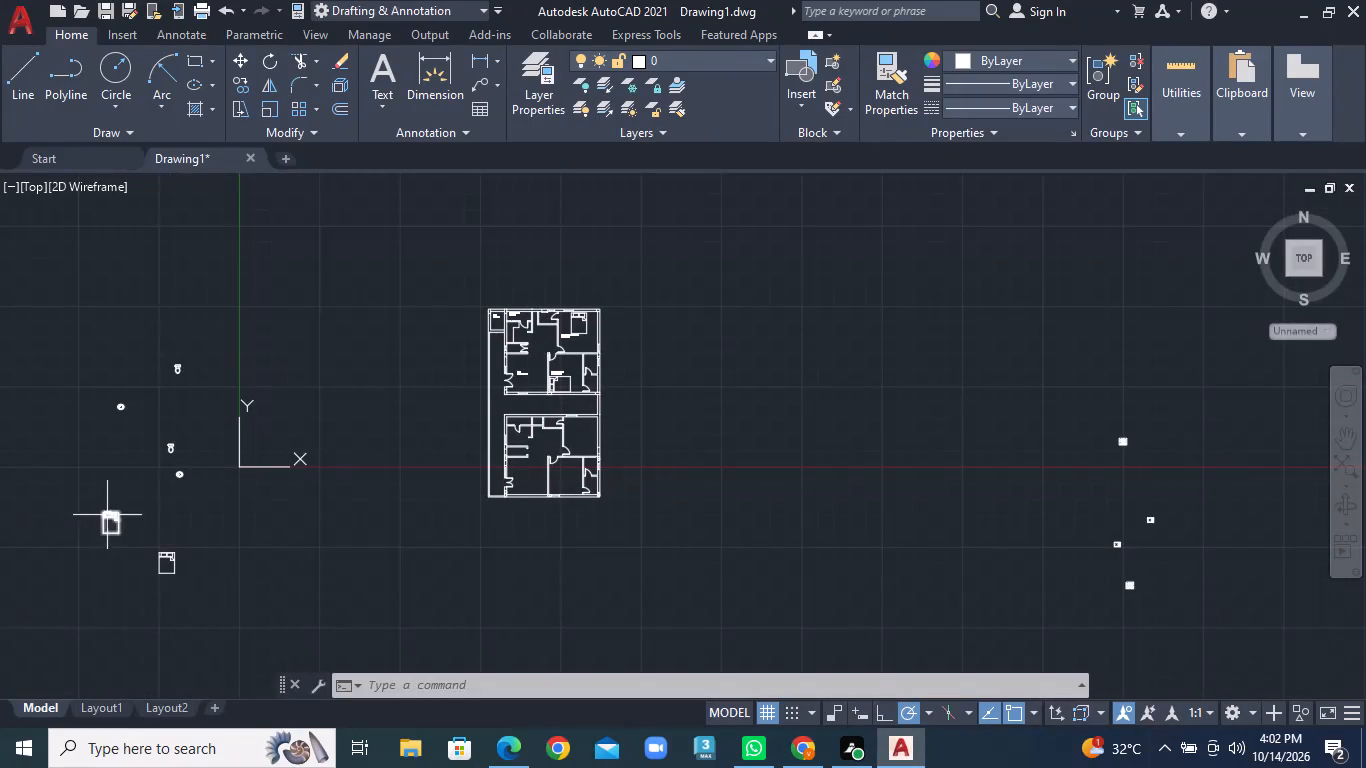
Move the westernmost queen bed into the lower unit's northeast bedroom, just south of its north wall.
click(107, 515)
right_click(107, 515)
click(147, 385)
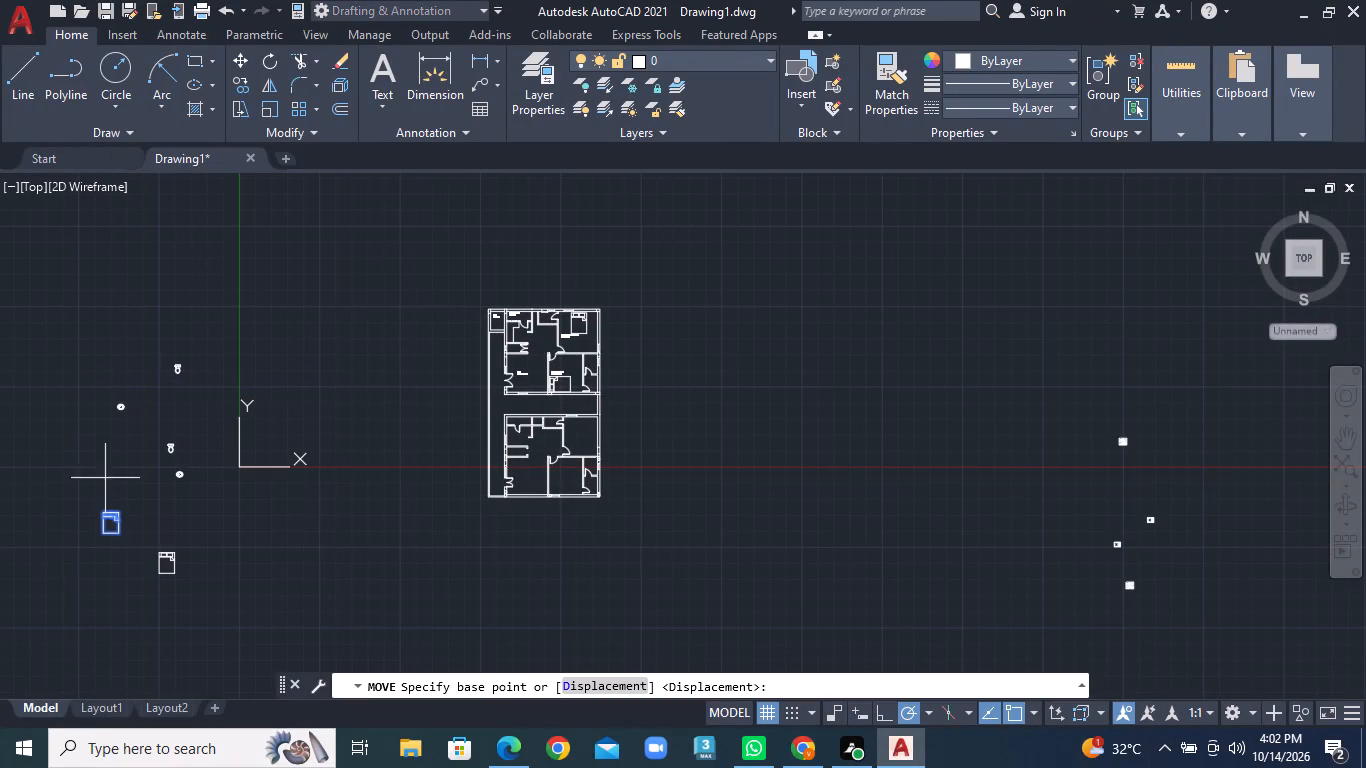
click(110, 512)
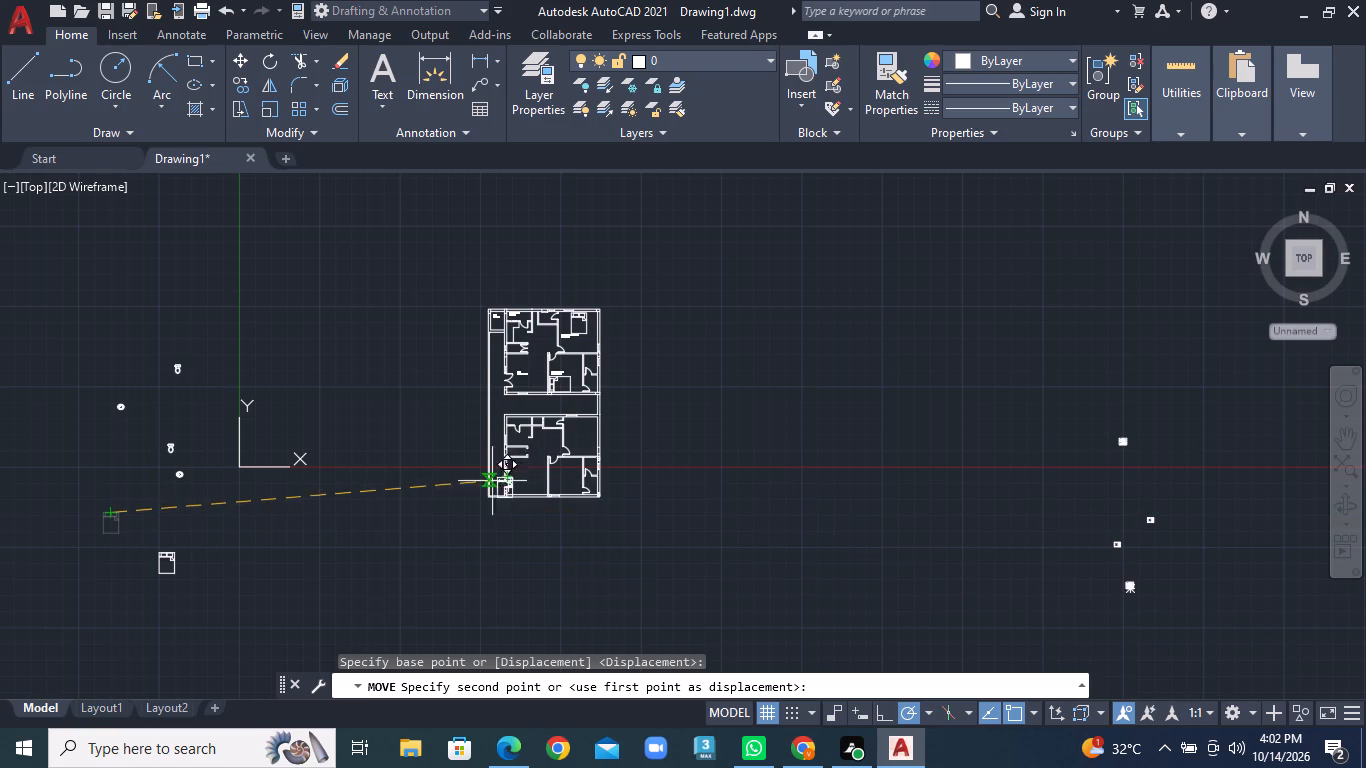
scroll(564, 452, up, 3)
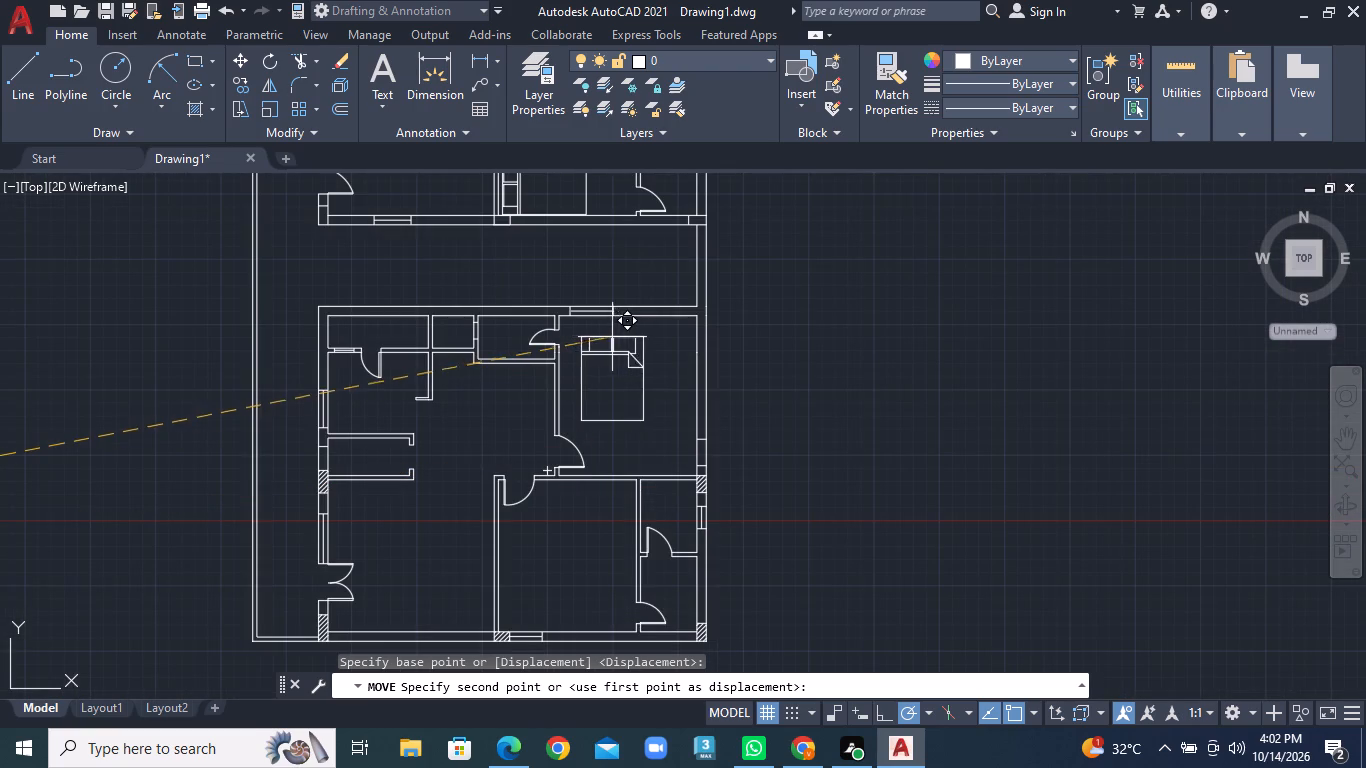
click(633, 330)
Rotate the remaining queen bed west of the Y axis 90° counterclockwise so its pillows are on the west side.
scroll(353, 448, down, 1)
middle_drag(344, 451, 607, 415)
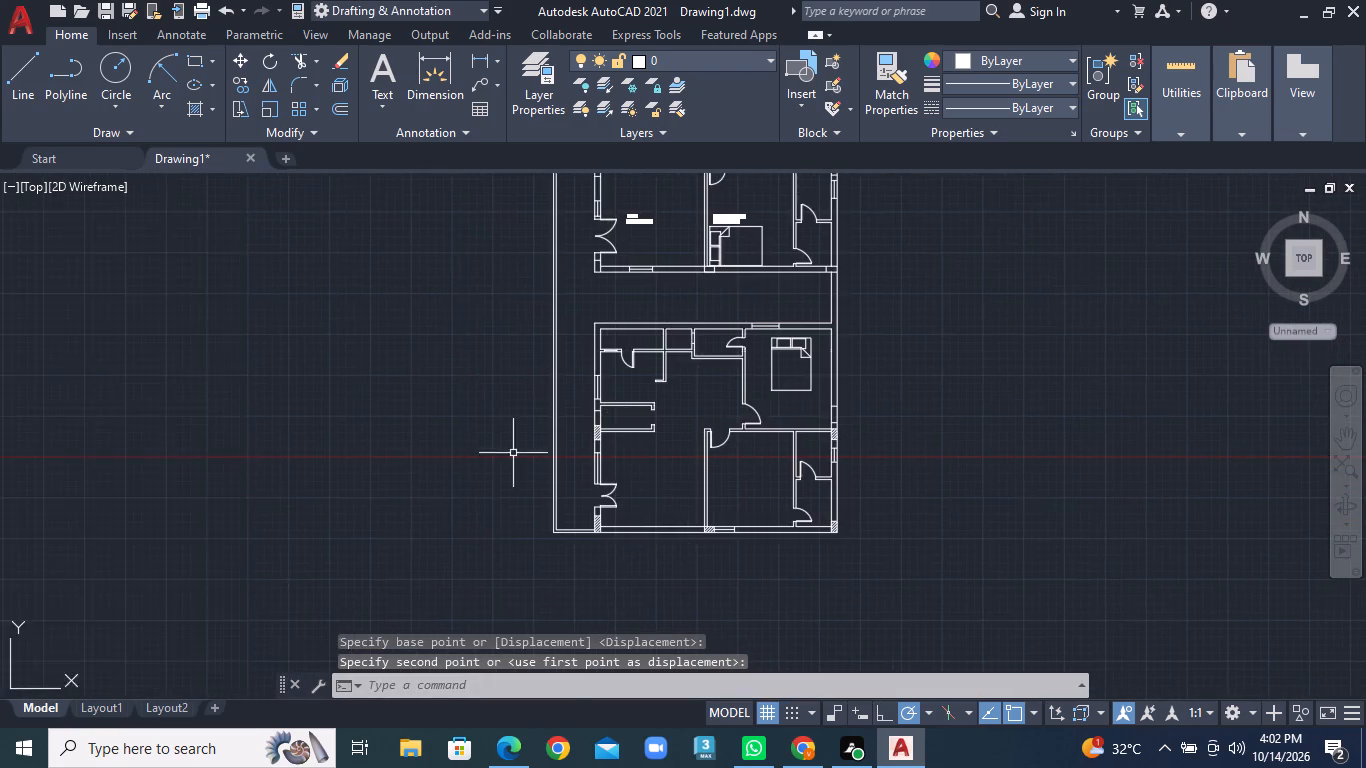
scroll(413, 470, down, 2)
click(145, 551)
right_click(146, 551)
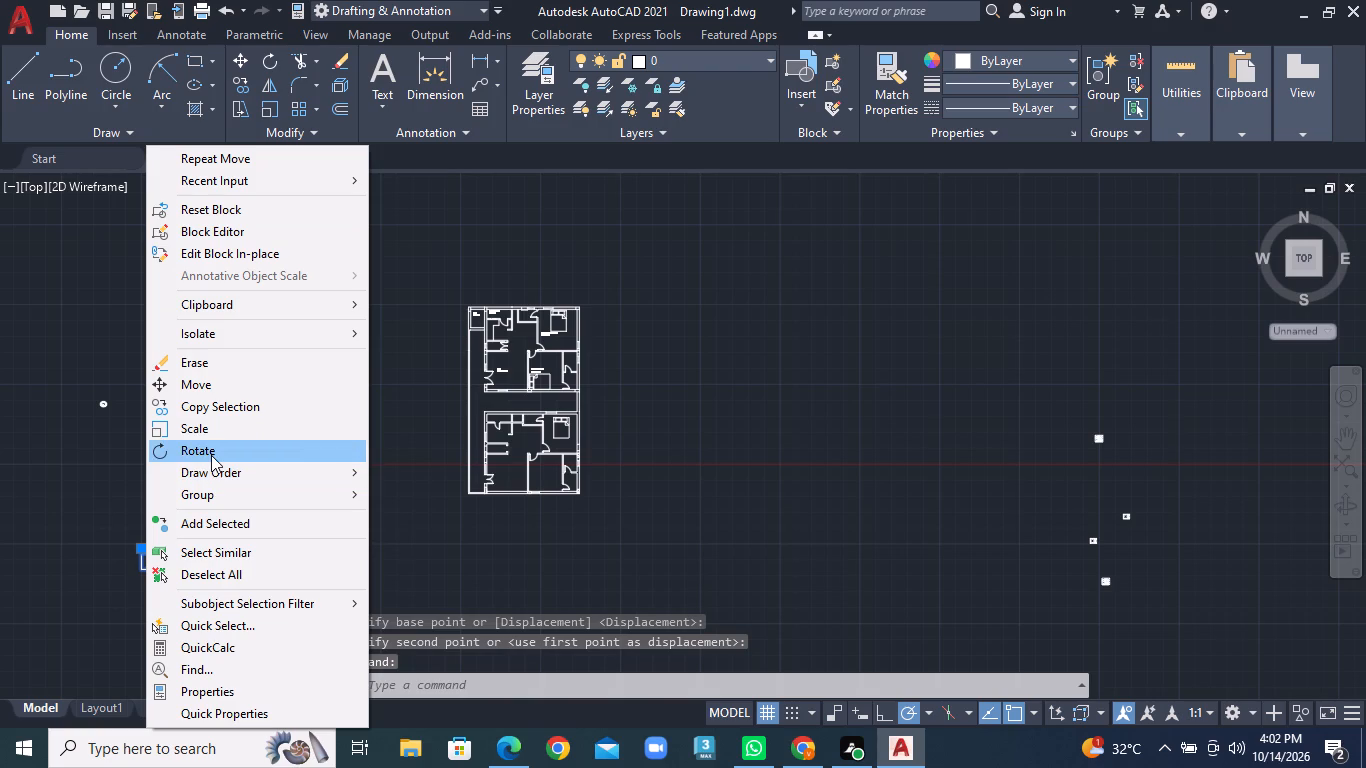
click(211, 455)
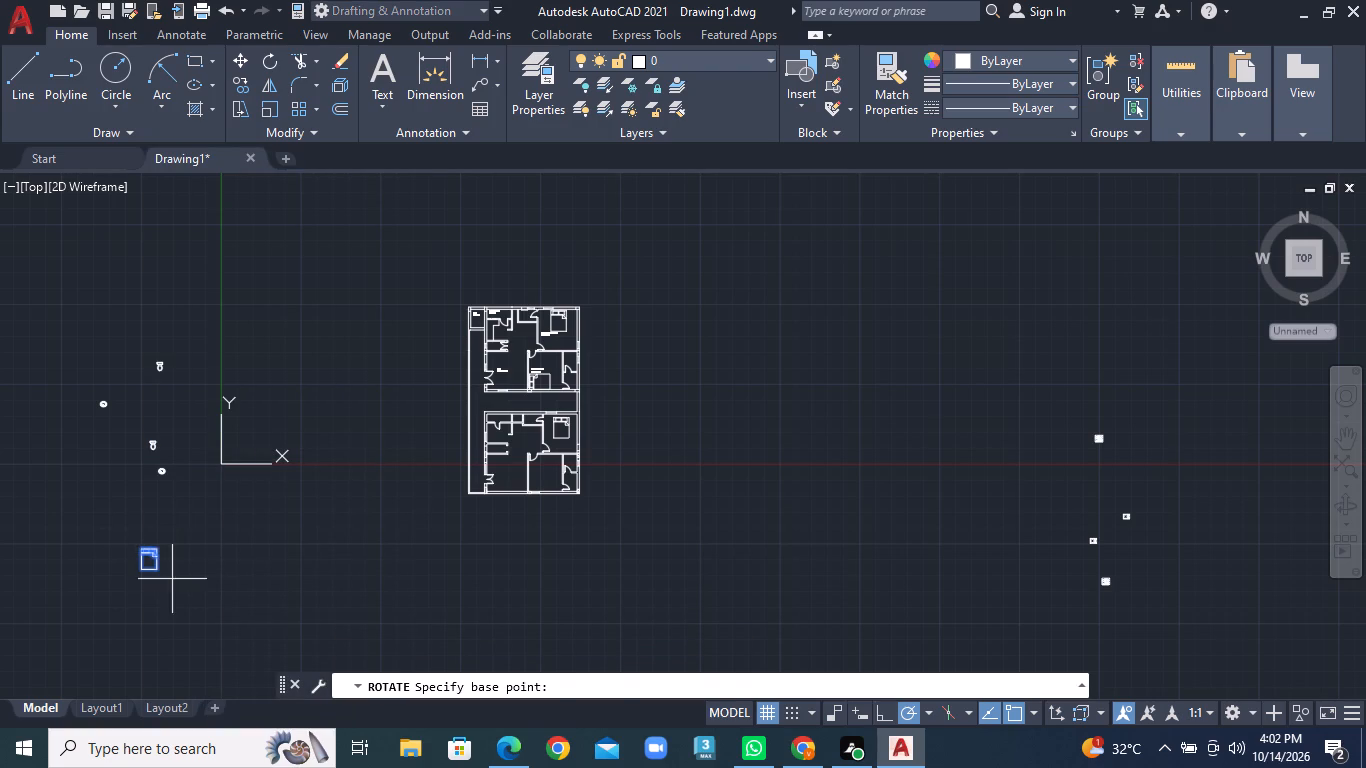
click(172, 579)
click(169, 499)
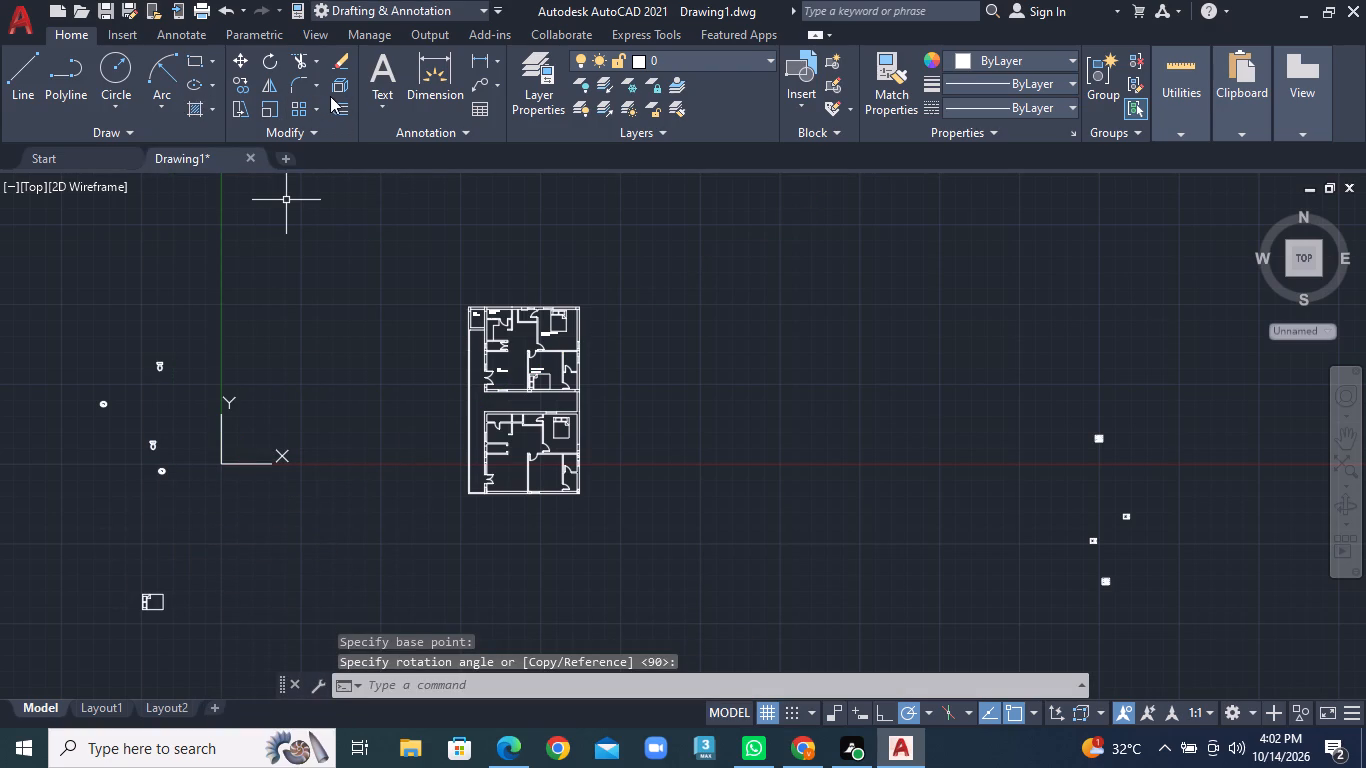
Move the rotated queen bed into the lower unit's south bedroom with its headboard against the west wall.
click(246, 56)
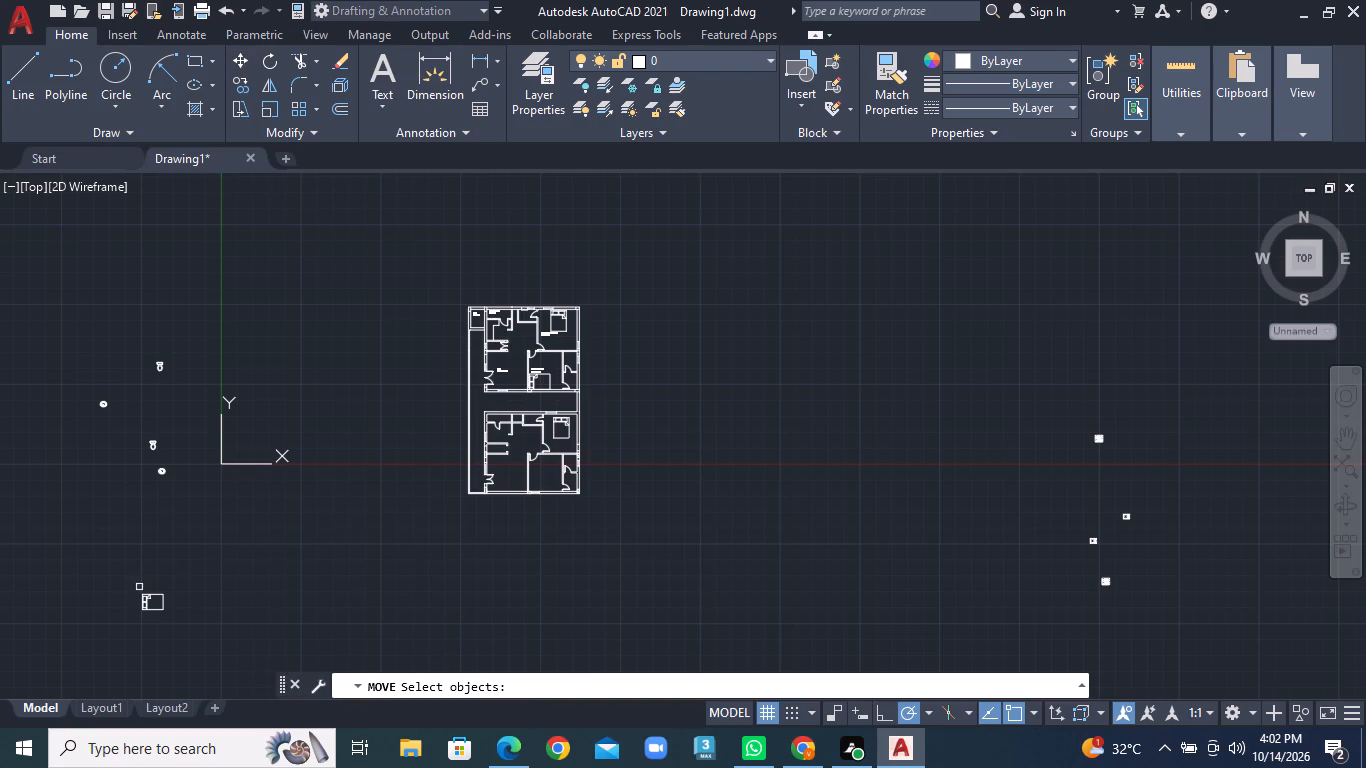
click(152, 600)
right_click(160, 600)
click(141, 600)
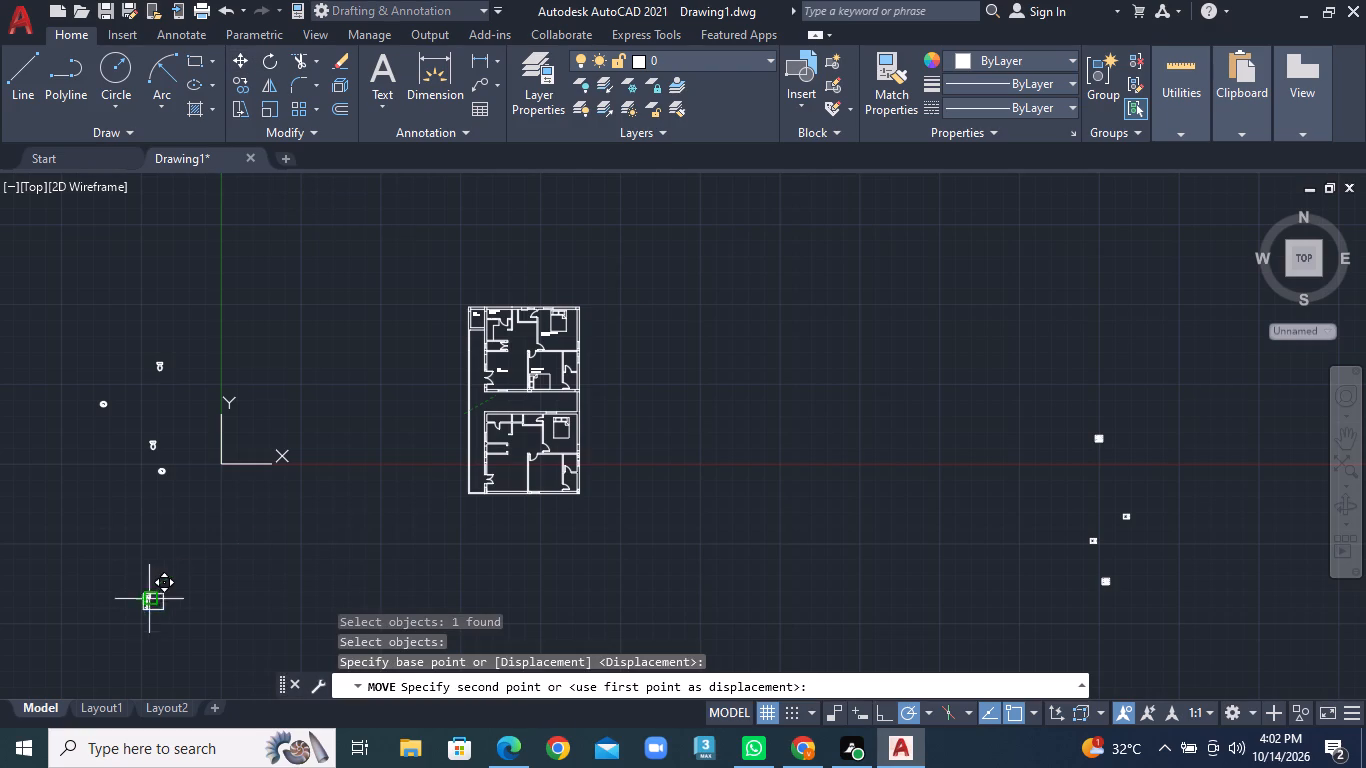
scroll(523, 491, up, 3)
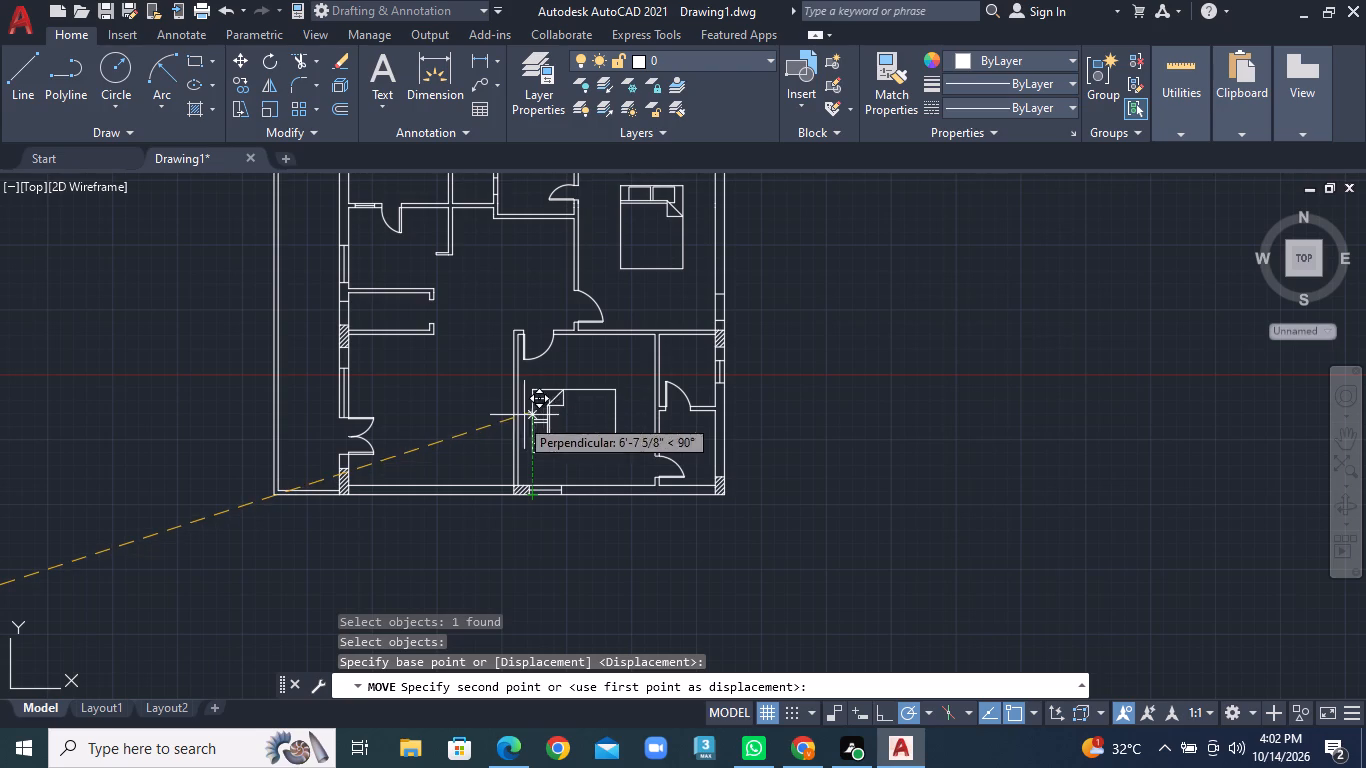
click(524, 417)
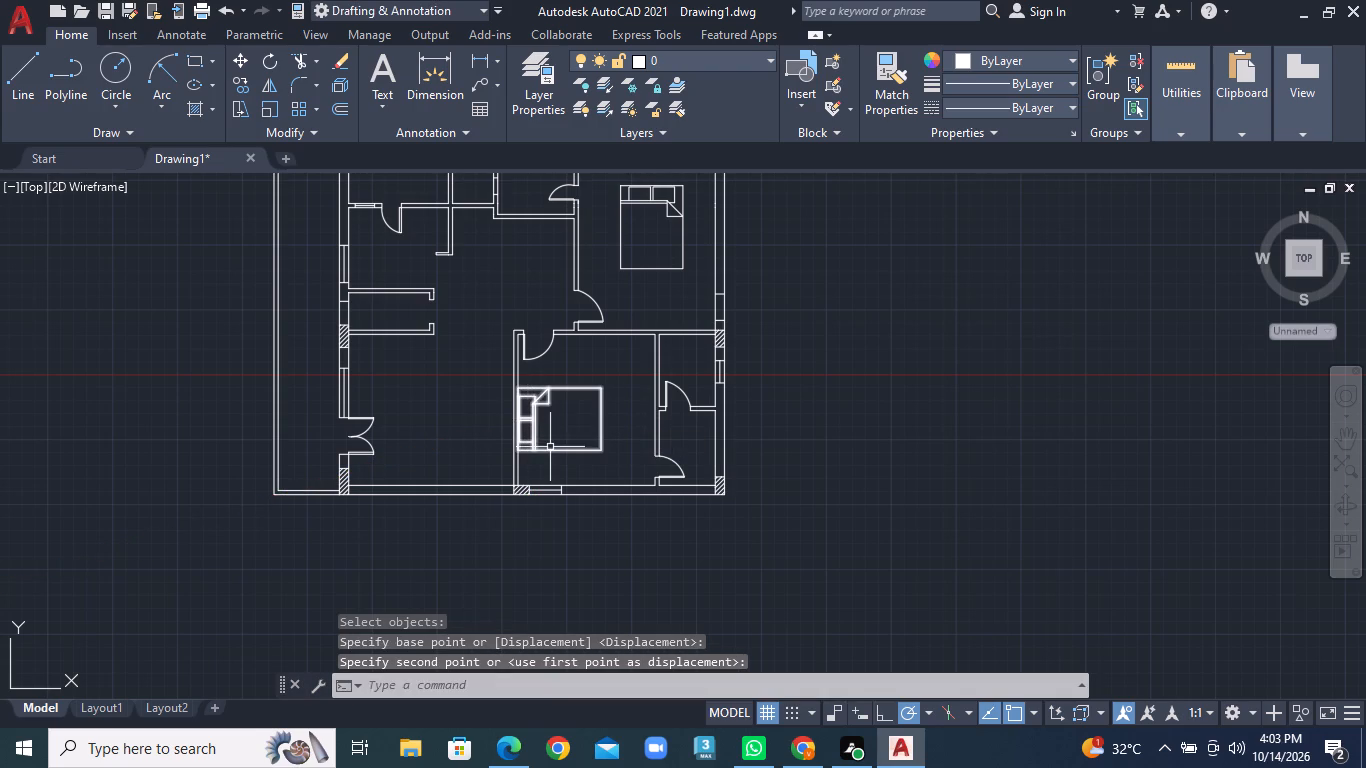
Shift the queen bed in the lower unit's northeast bedroom northeast, closer to the north and east walls.
middle_drag(635, 199, 566, 412)
click(567, 412)
right_click(568, 412)
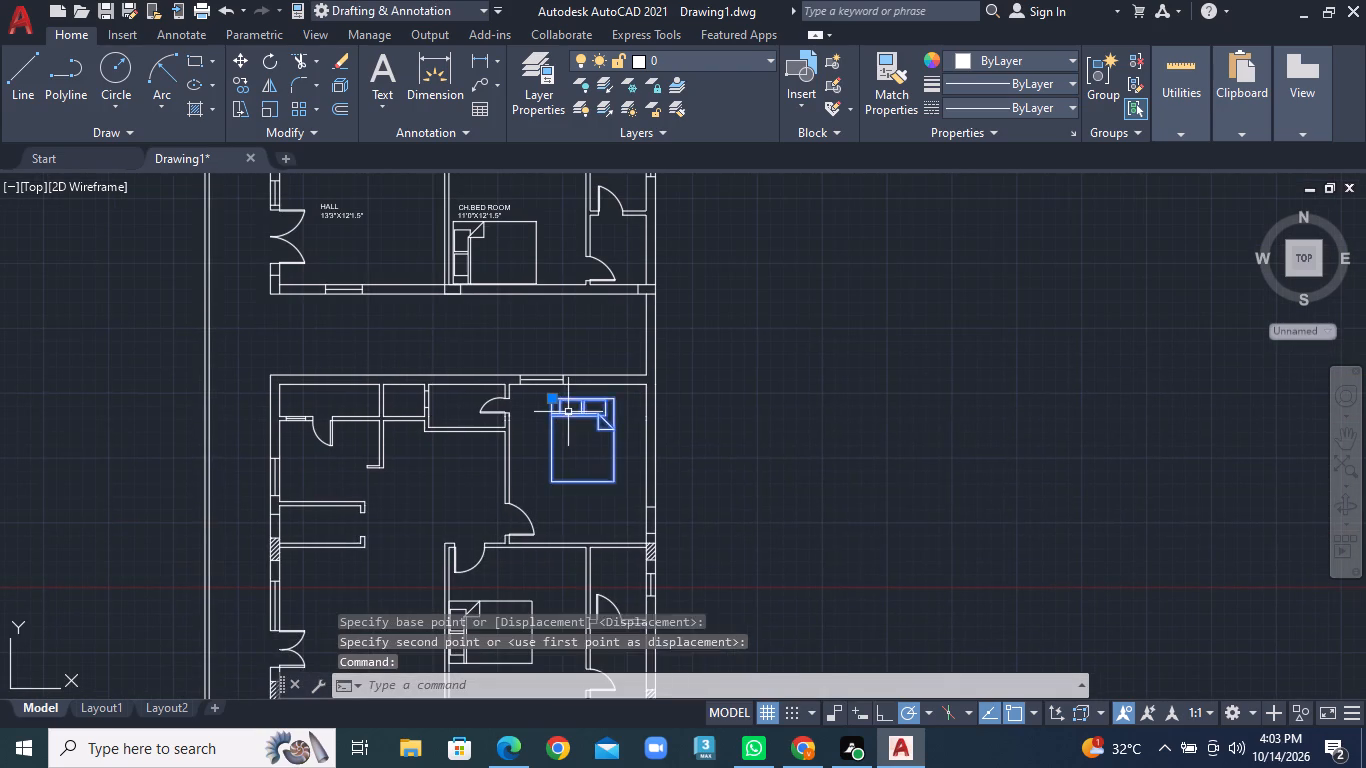
click(625, 379)
scroll(562, 417, up, 2)
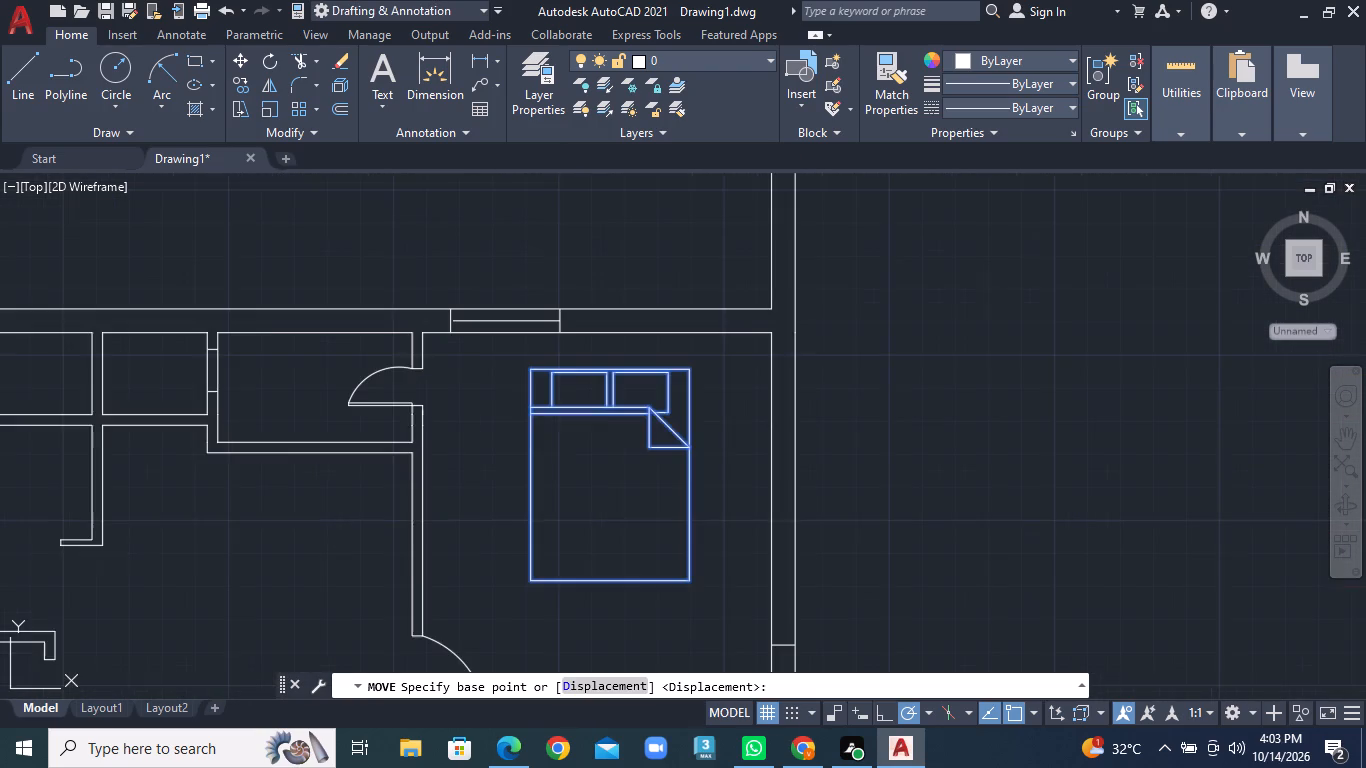
scroll(570, 425, up, 1)
click(604, 406)
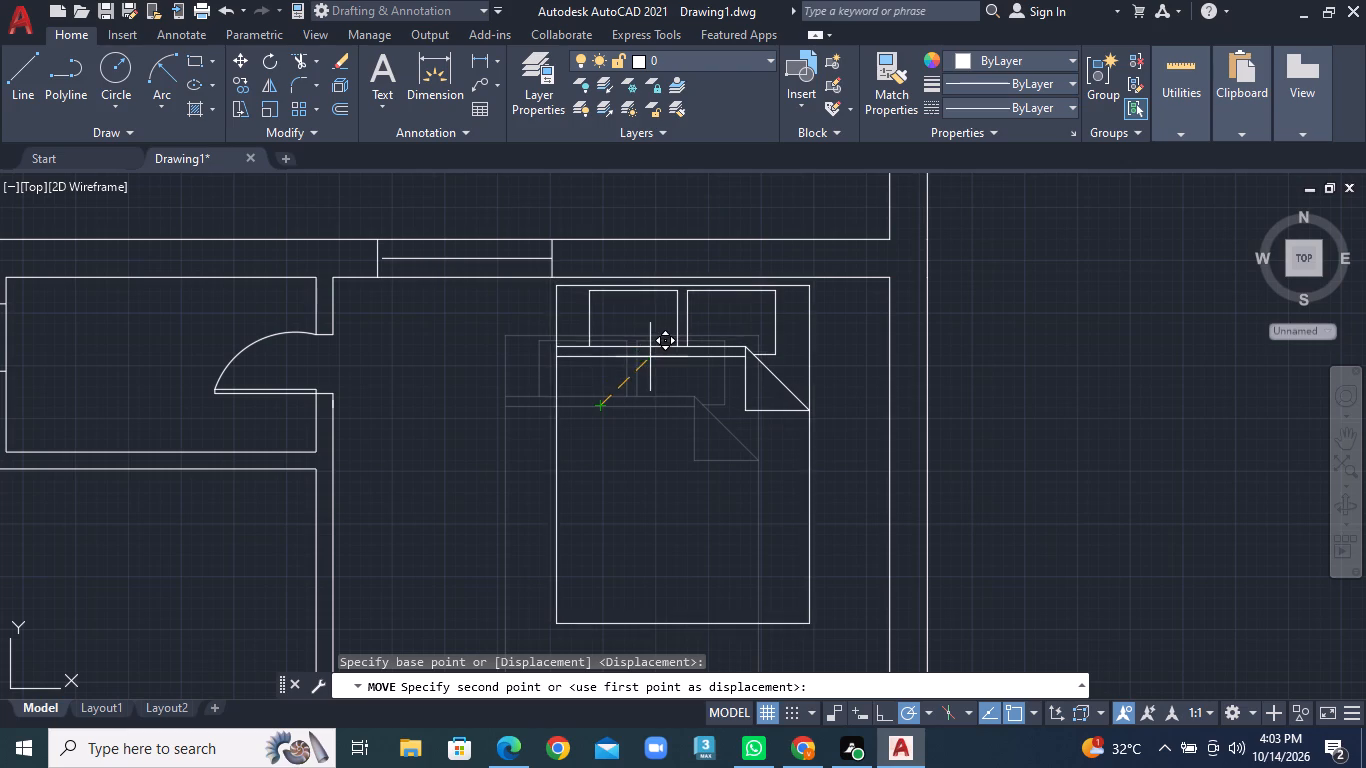
click(671, 358)
Move the northernmost toilet from west of the Y axis into the lower unit's small bathroom east of the south bedroom.
scroll(669, 427, down, 1)
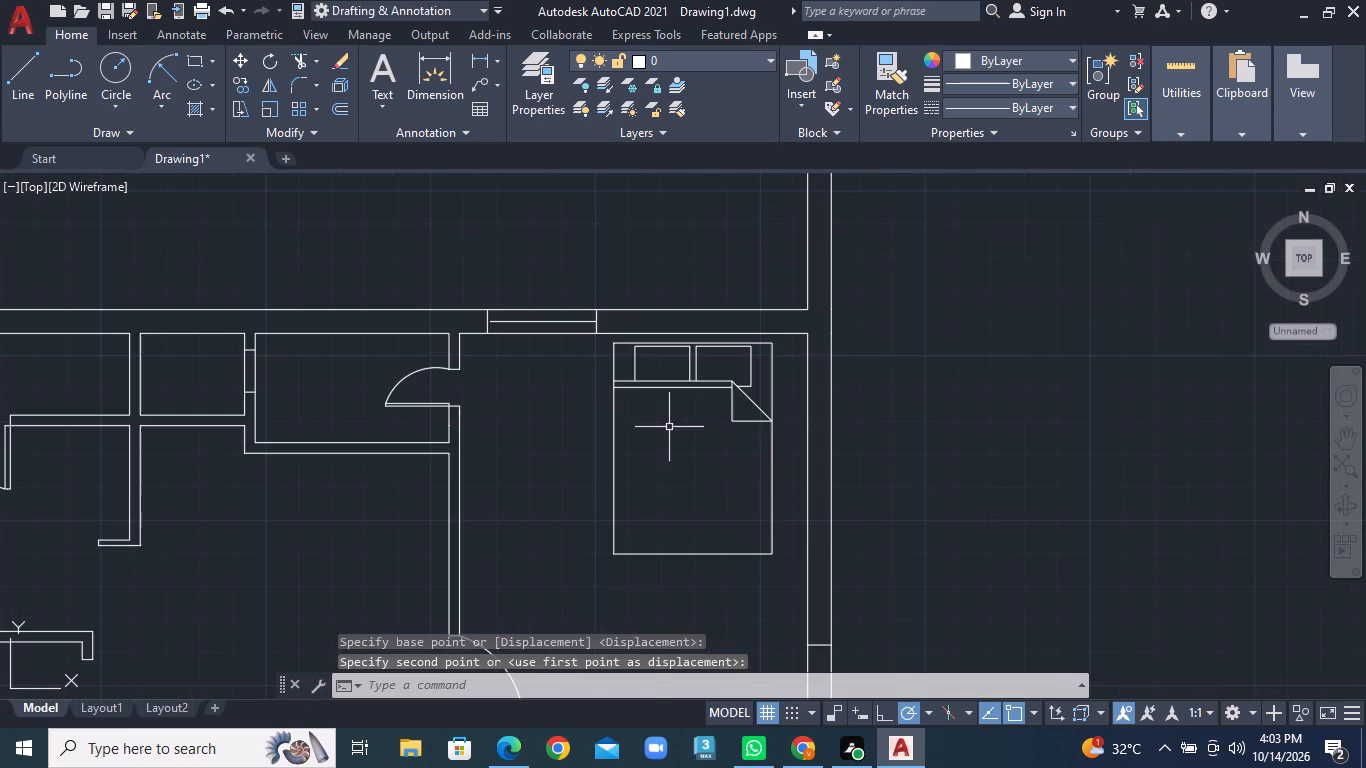
scroll(654, 440, down, 1)
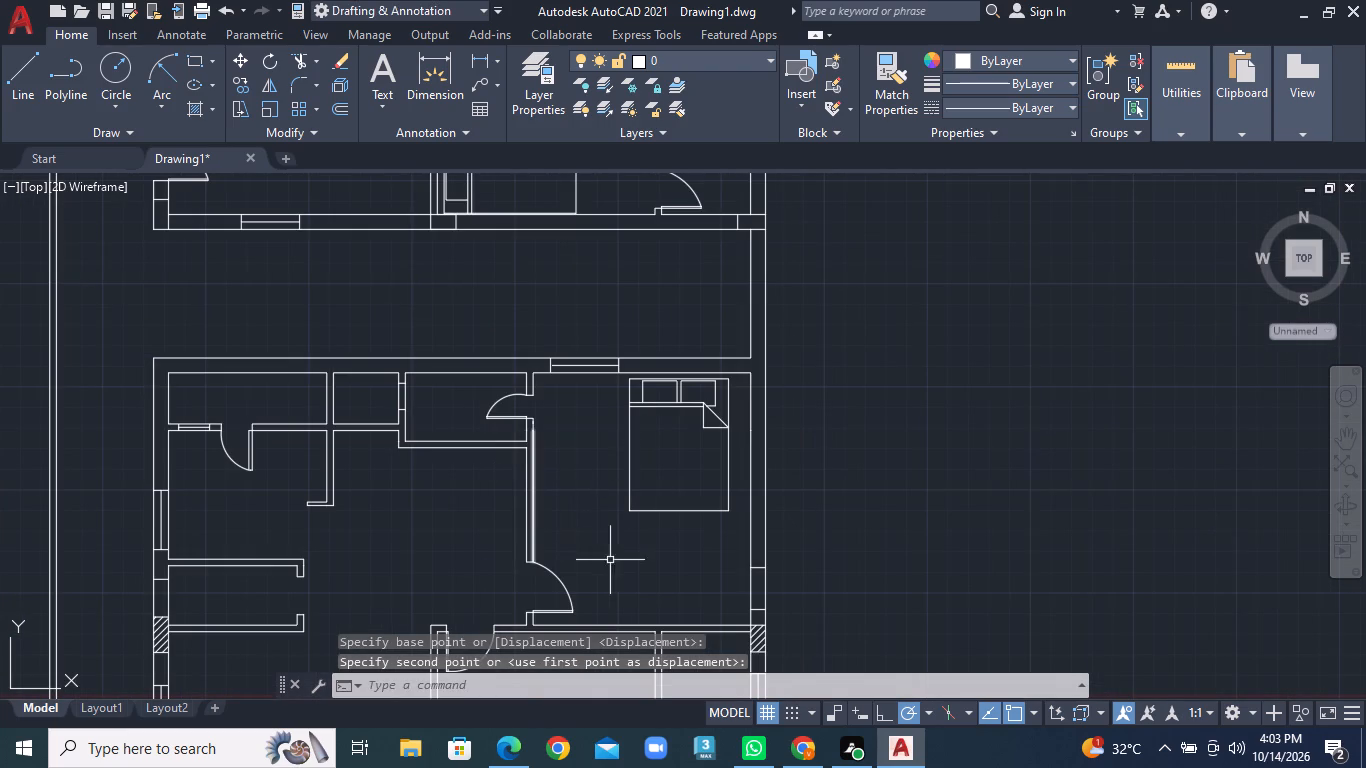
scroll(674, 563, down, 2)
middle_drag(694, 561, 632, 426)
middle_drag(623, 419, 593, 408)
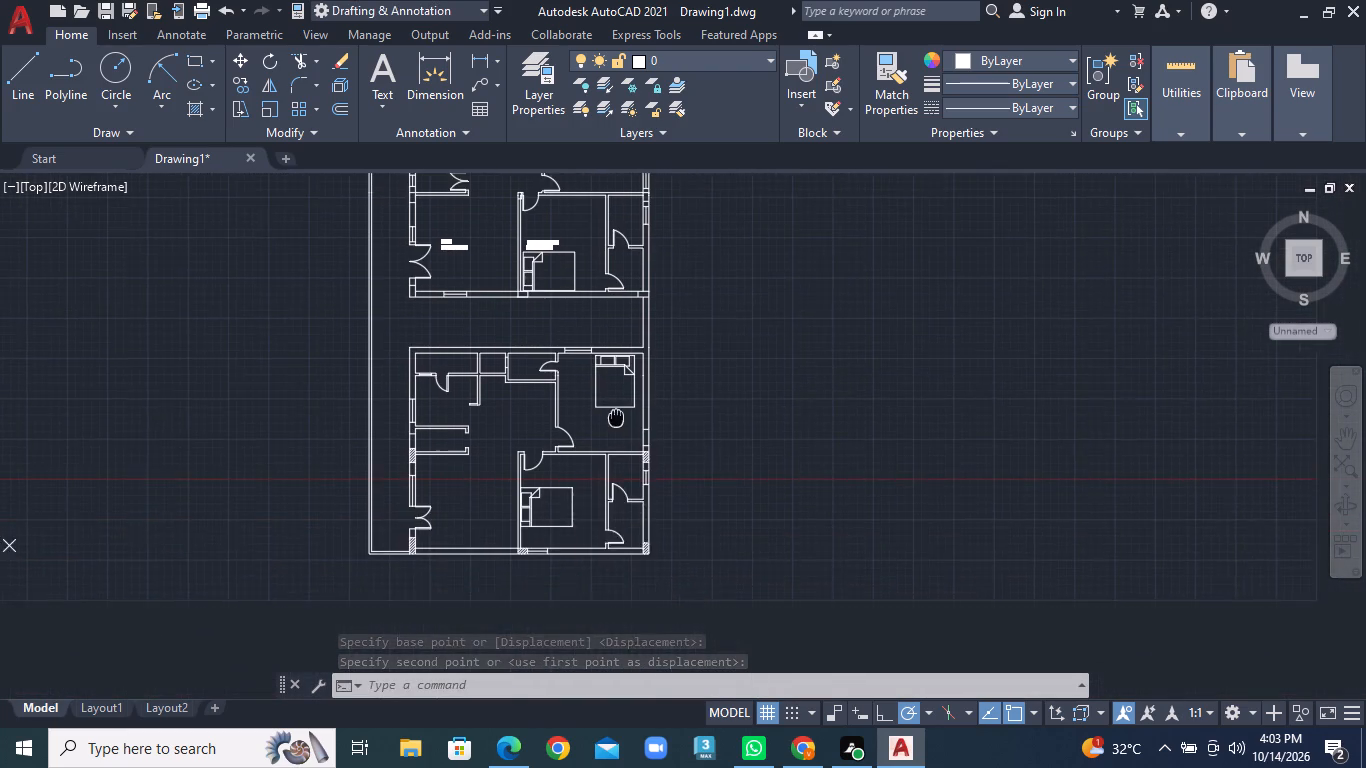
scroll(580, 450, down, 2)
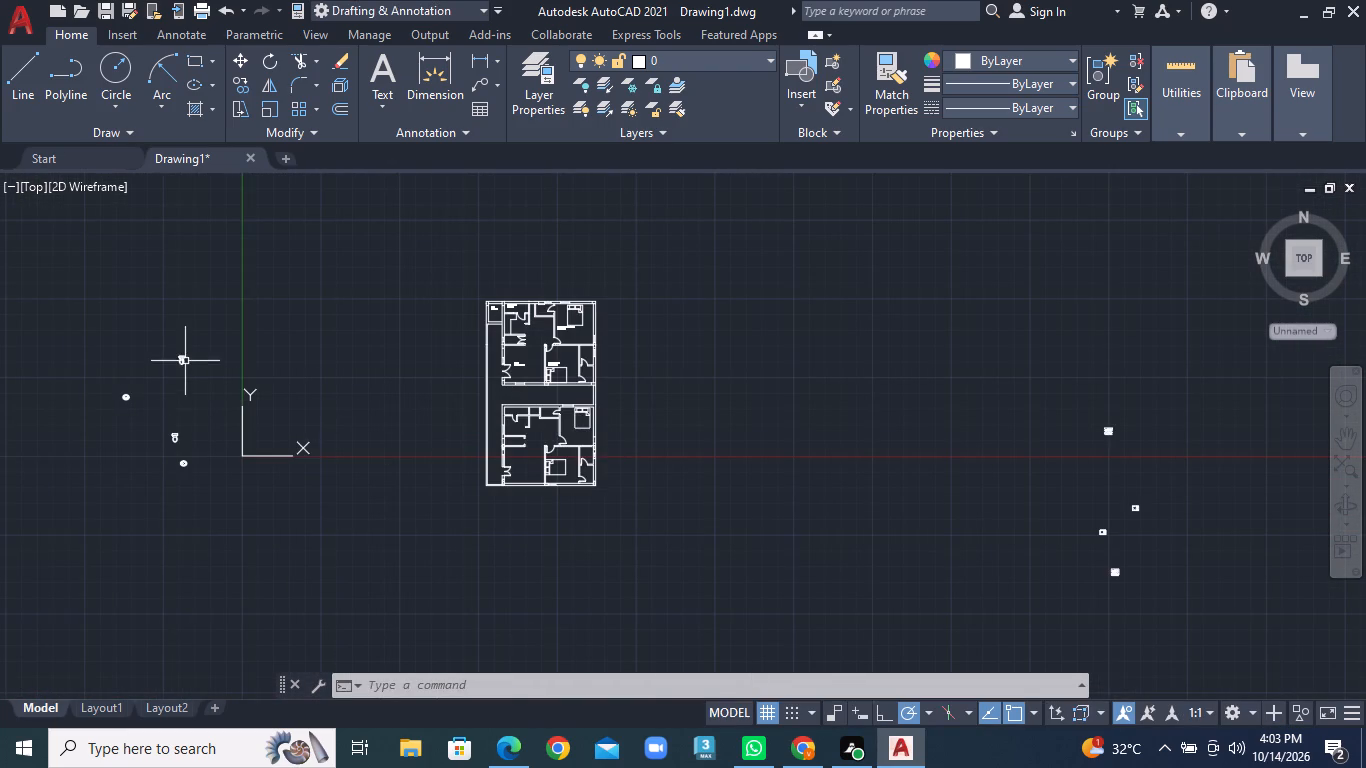
click(184, 358)
right_click(184, 358)
click(227, 380)
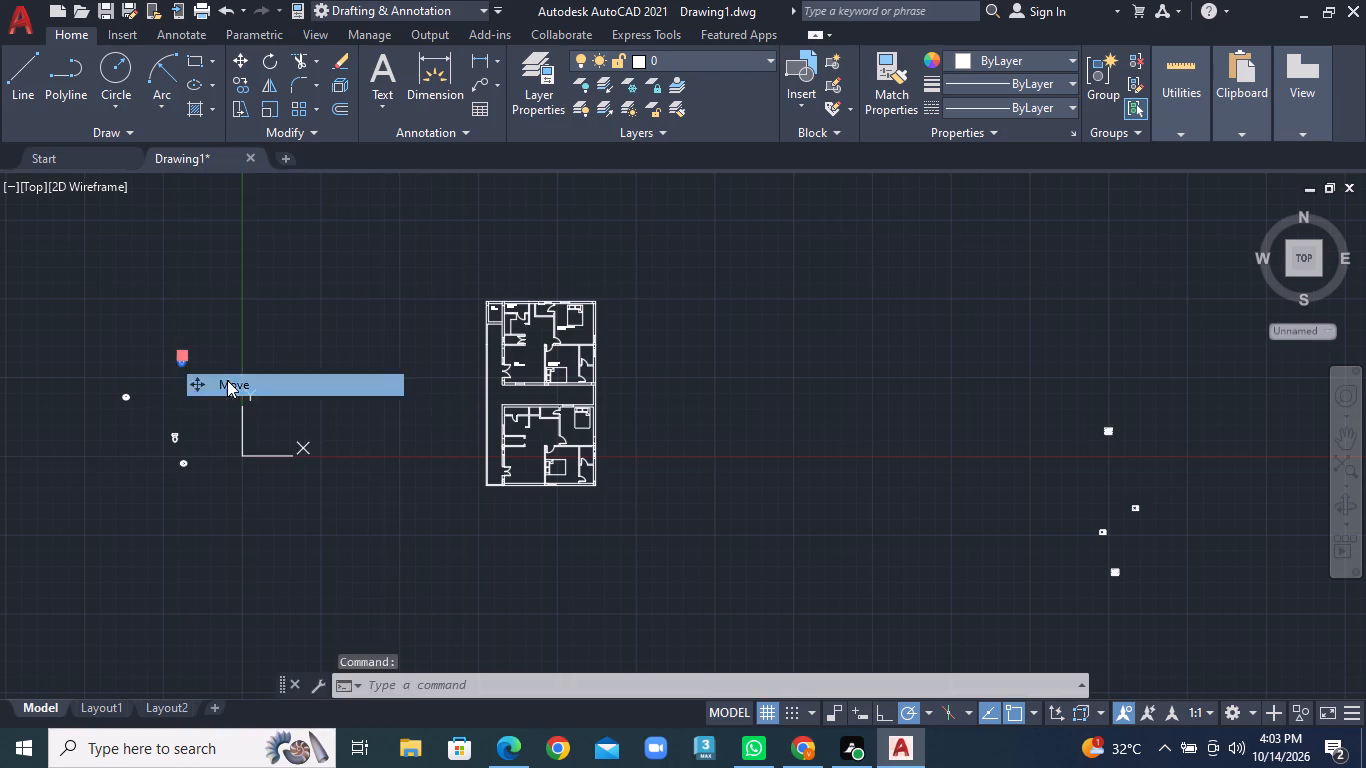
click(183, 361)
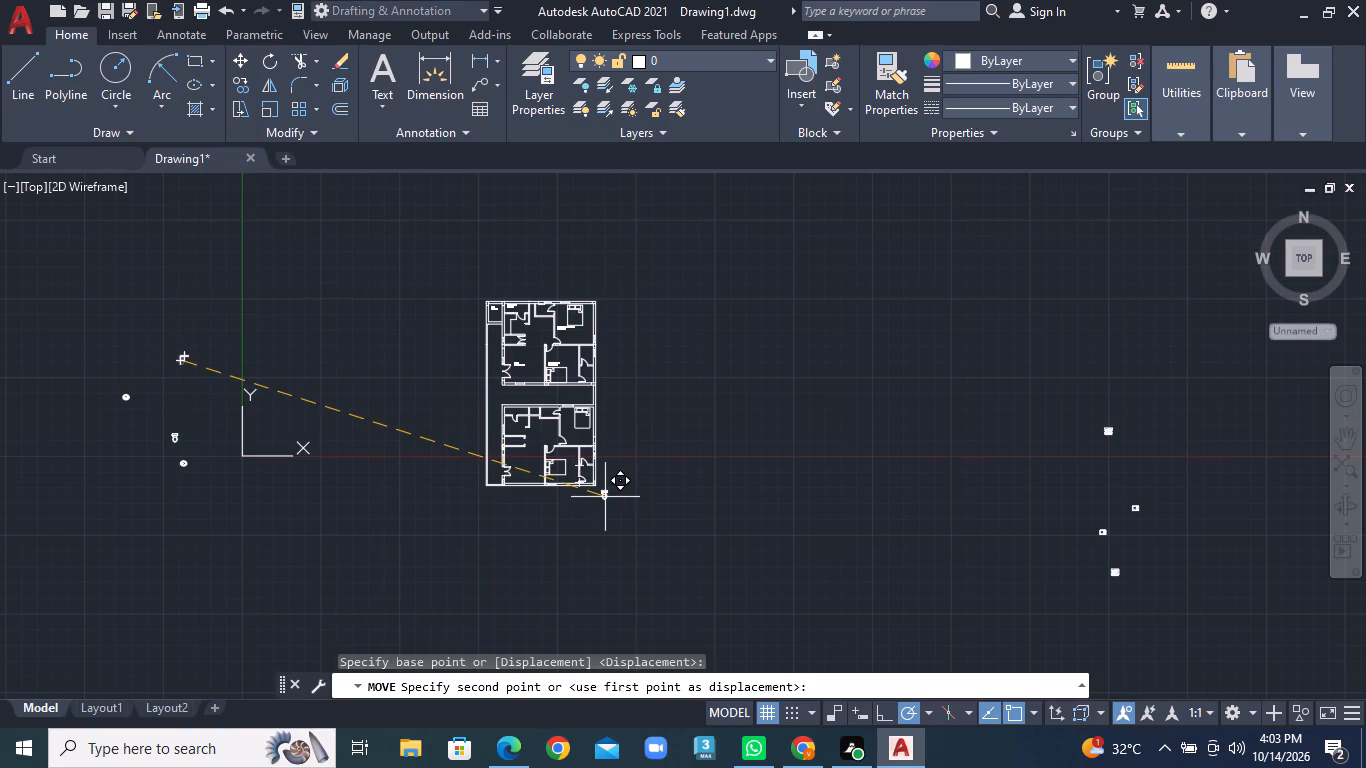
scroll(605, 497, up, 3)
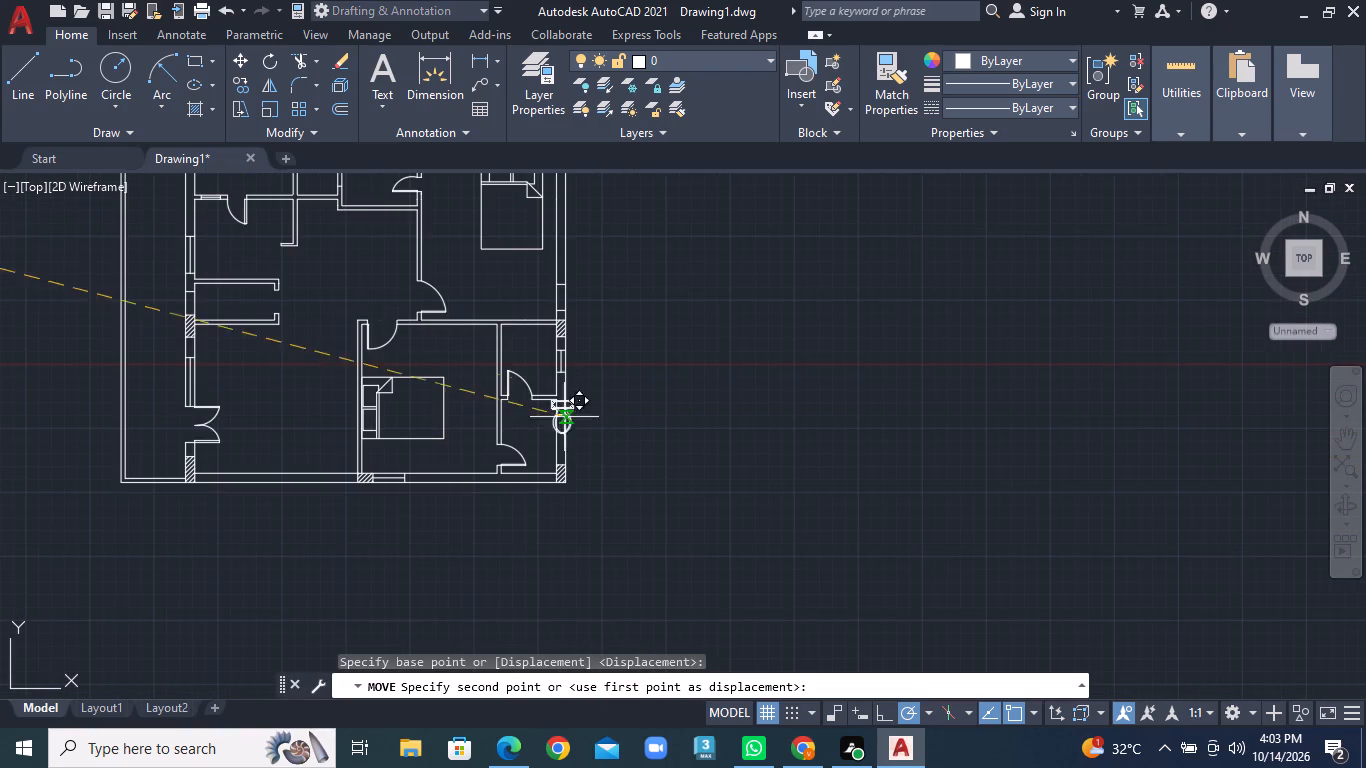
scroll(514, 348, up, 2)
click(557, 374)
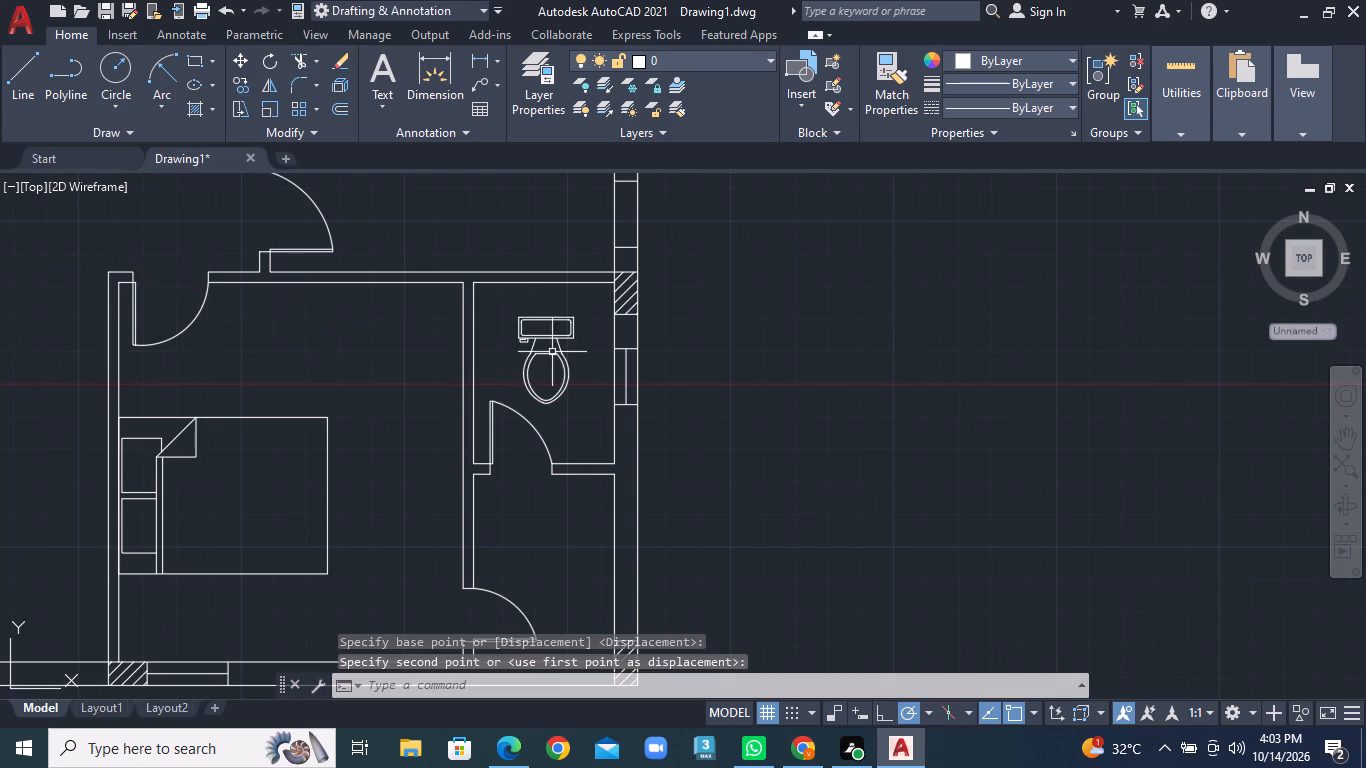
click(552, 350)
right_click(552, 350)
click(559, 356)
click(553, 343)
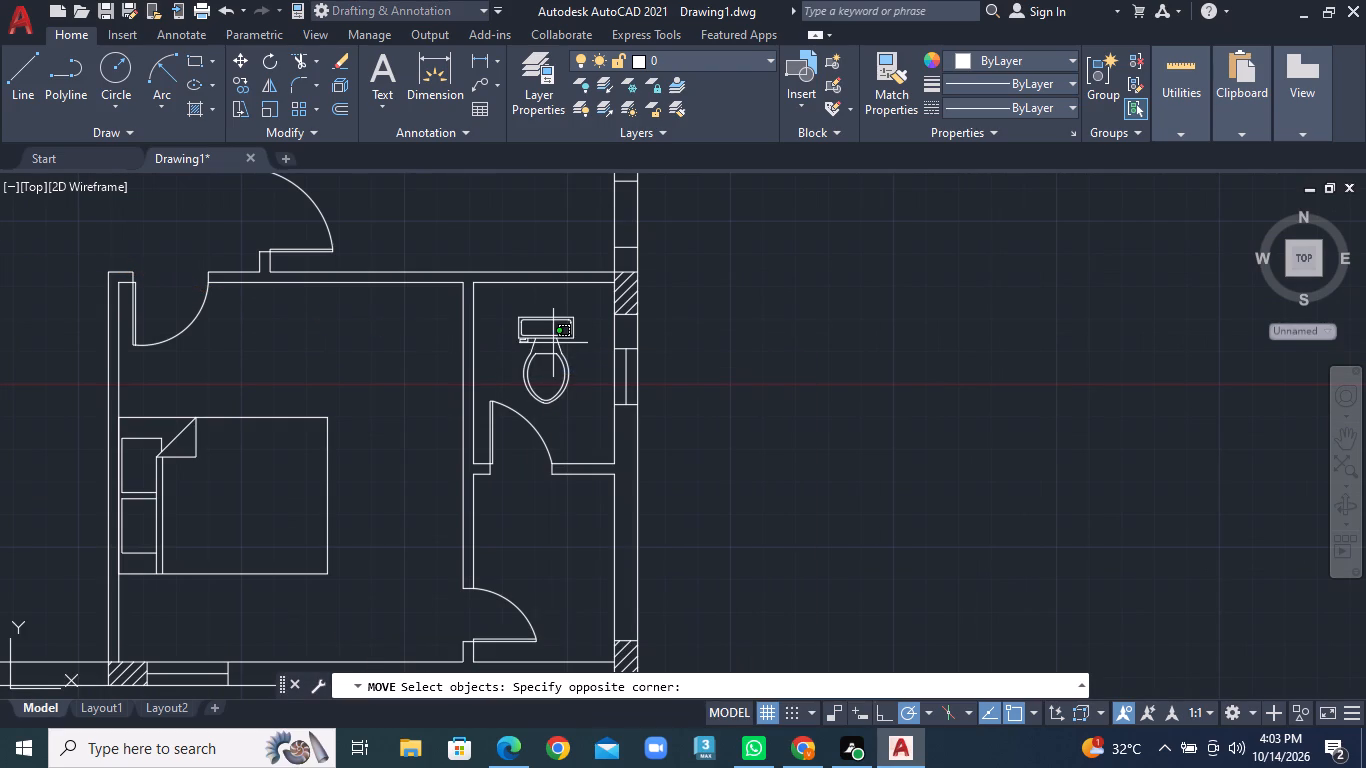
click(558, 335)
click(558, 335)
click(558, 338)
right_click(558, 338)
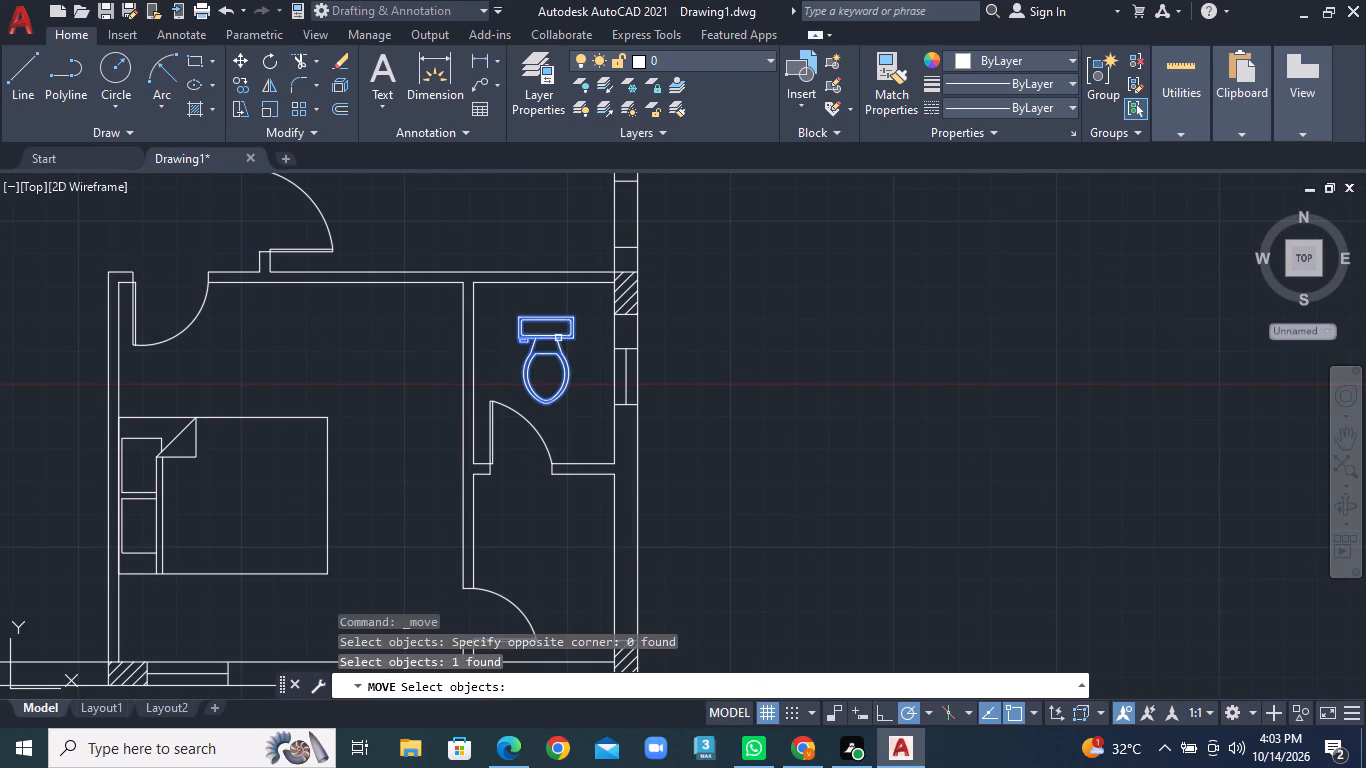
Rotate the toilet in the lower unit's bathroom 90° clockwise so its tank faces the east wall.
click(275, 64)
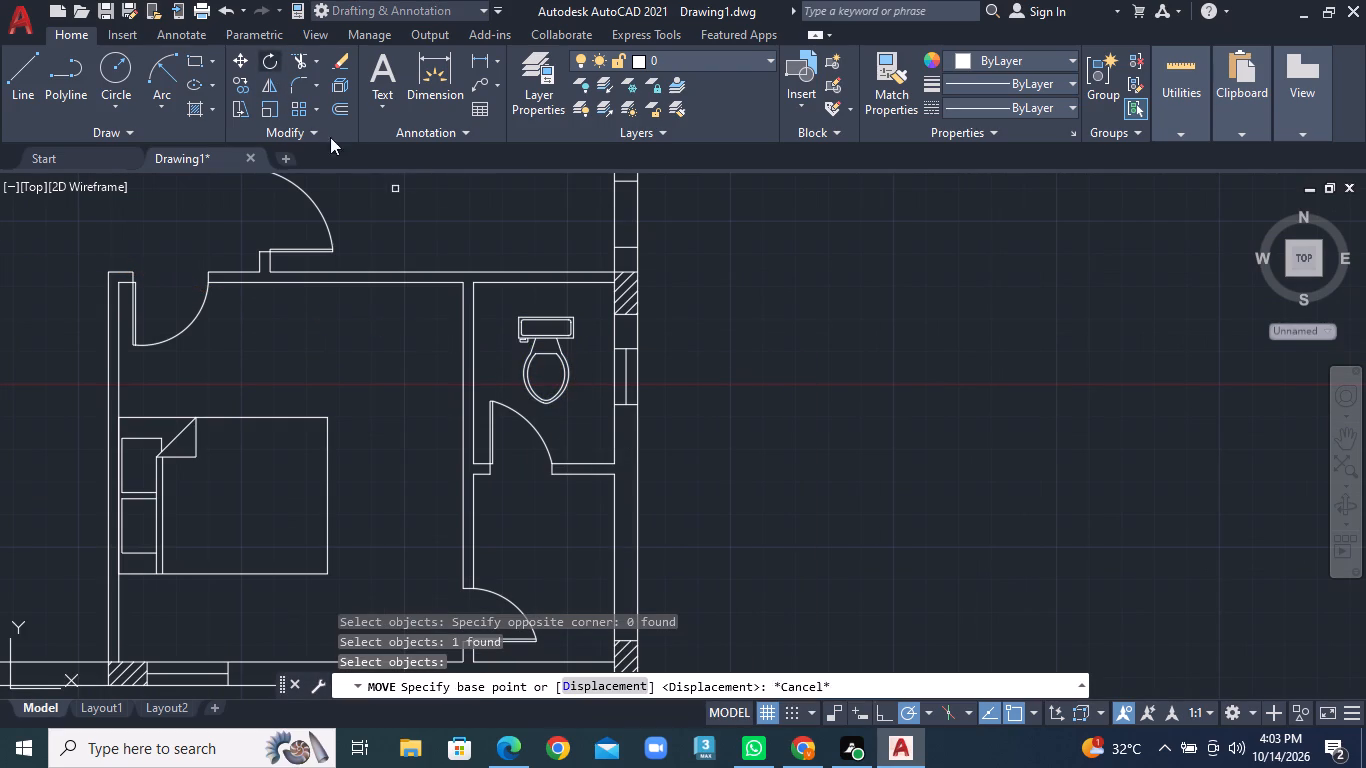
click(570, 328)
right_click(570, 328)
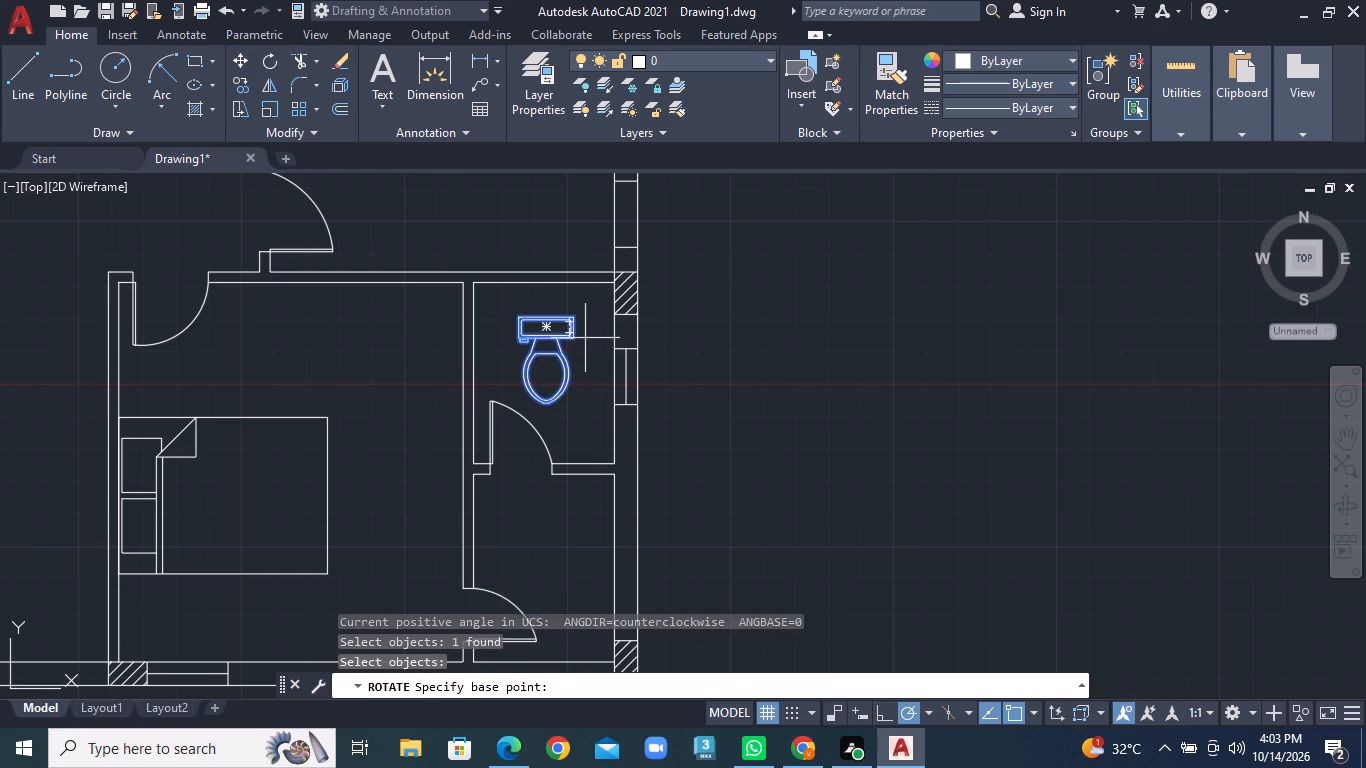
click(585, 329)
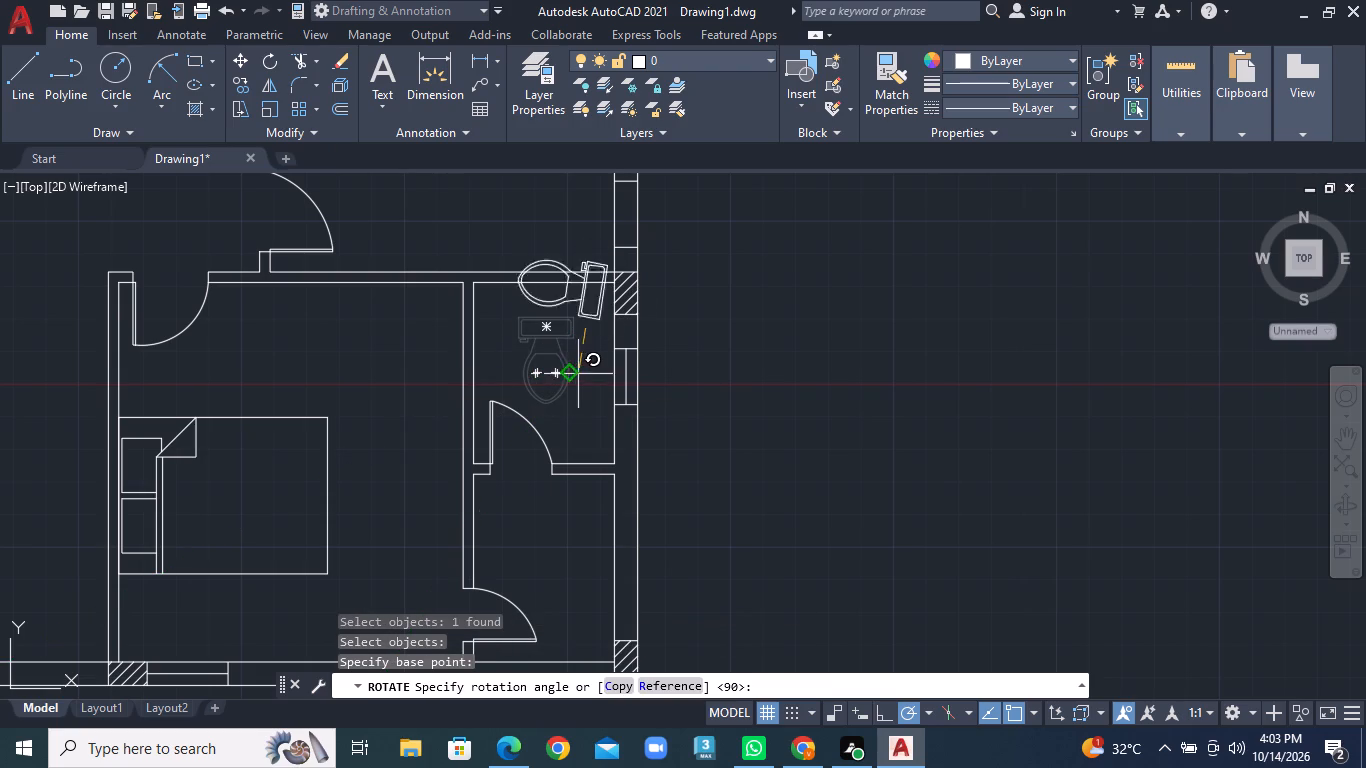
click(585, 370)
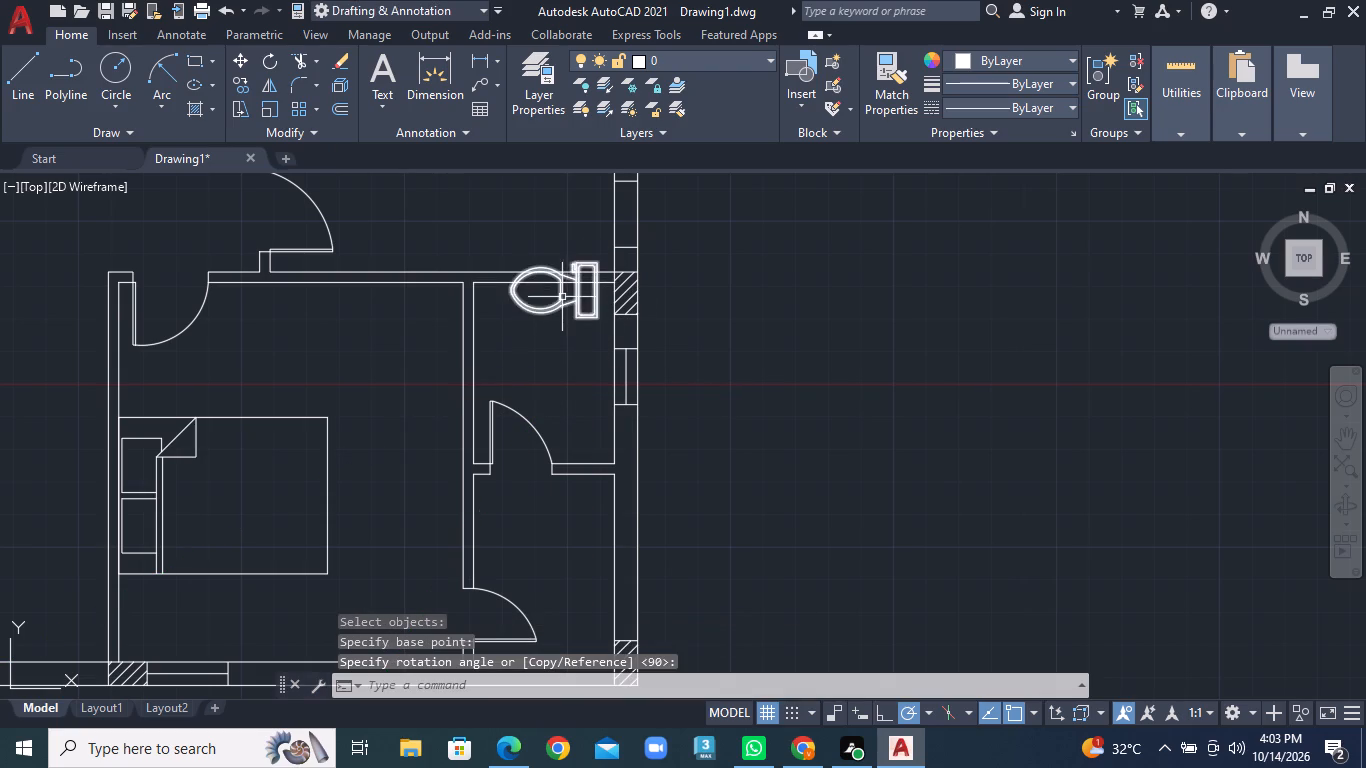
Move the rotated toilet fully inside the bathroom, with its tank against the east wall just below the hatched column.
click(562, 297)
right_click(562, 297)
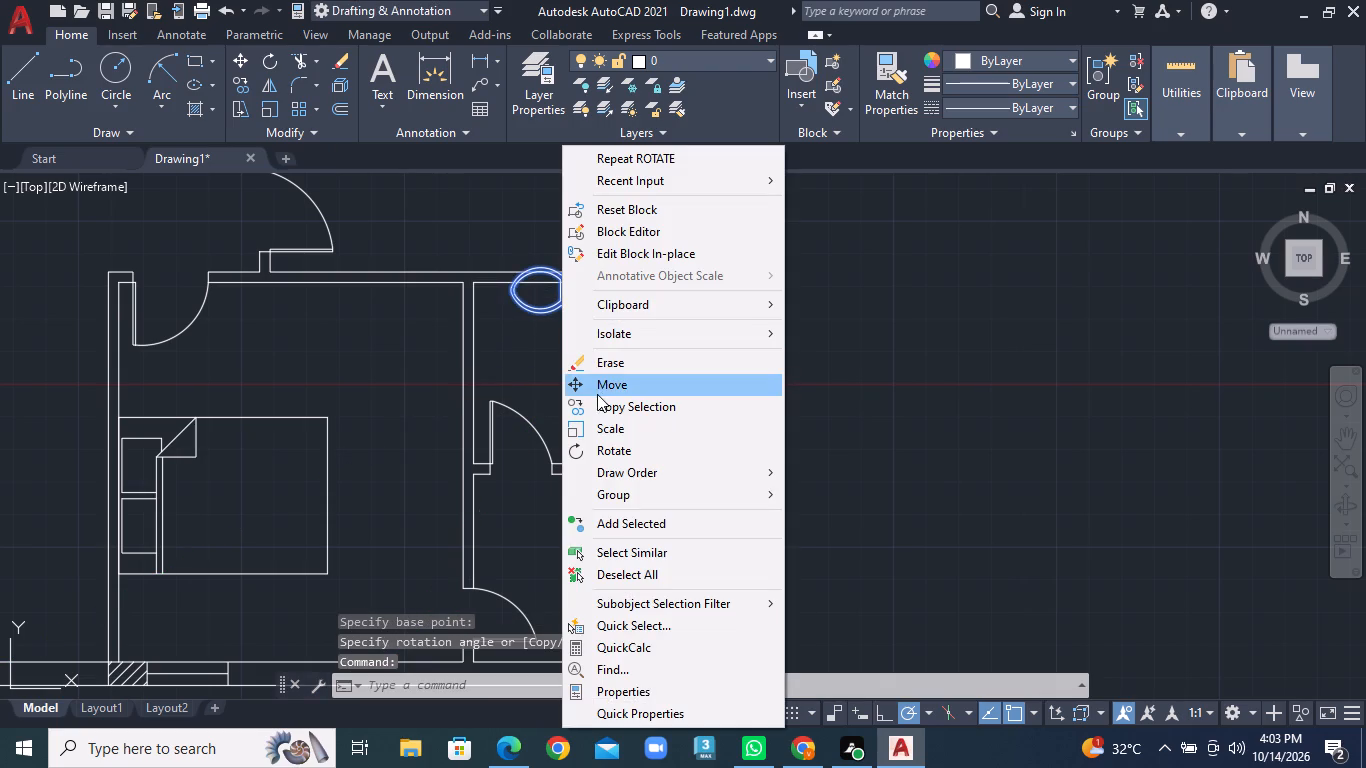
click(597, 387)
click(581, 312)
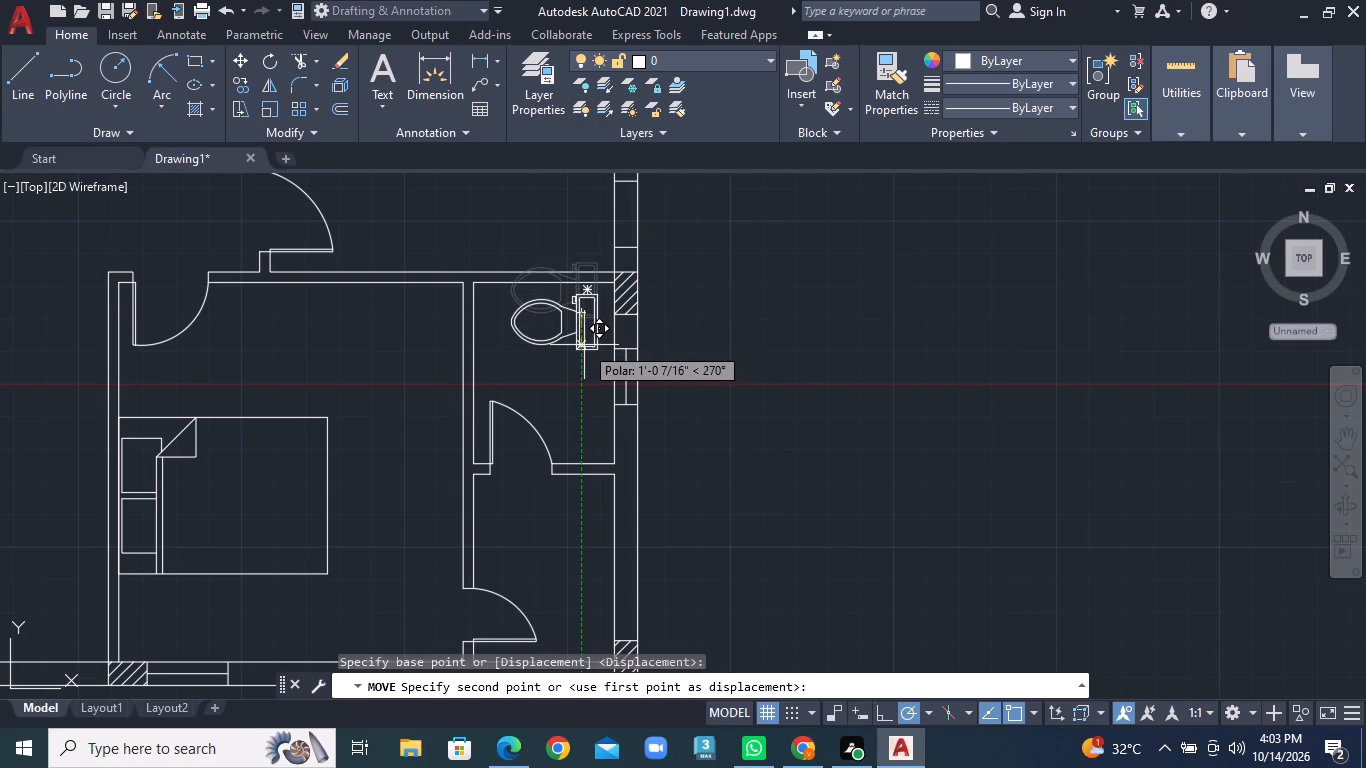
scroll(596, 351, up, 2)
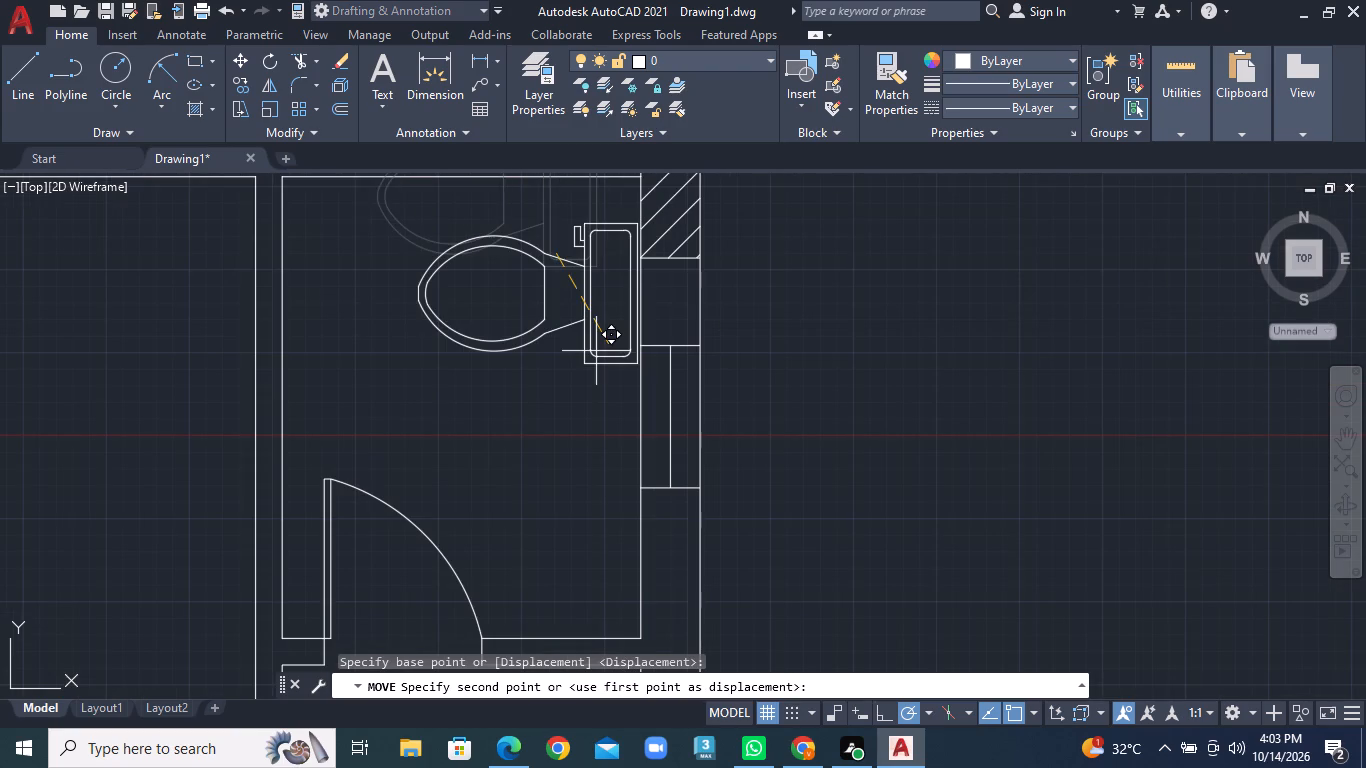
double_click(596, 351)
Copy the lower unit's bathroom toilet about 32'-5" straight north into the bathroom east of the upper unit's CH.BED ROOM.
scroll(595, 360, down, 4)
middle_drag(735, 335, 718, 435)
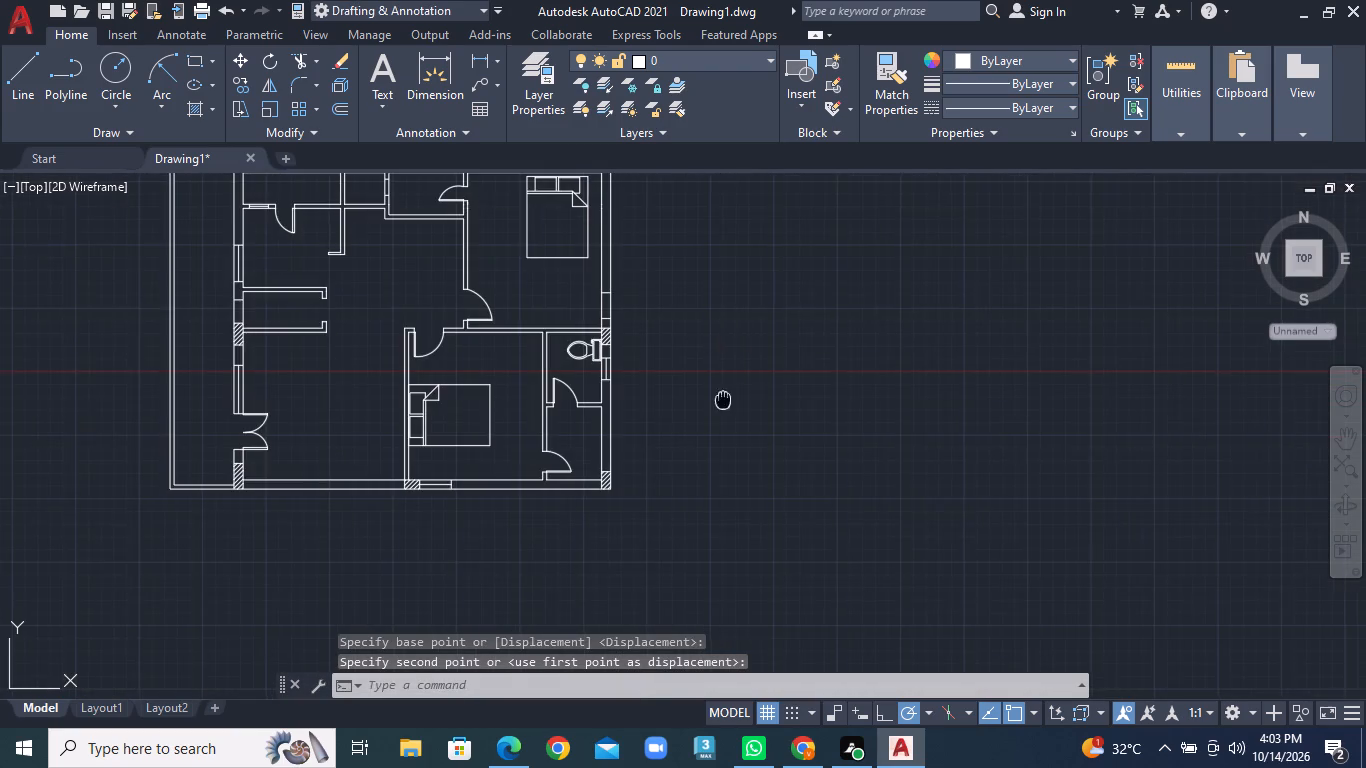
middle_drag(718, 435, 718, 439)
click(575, 450)
right_click(575, 450)
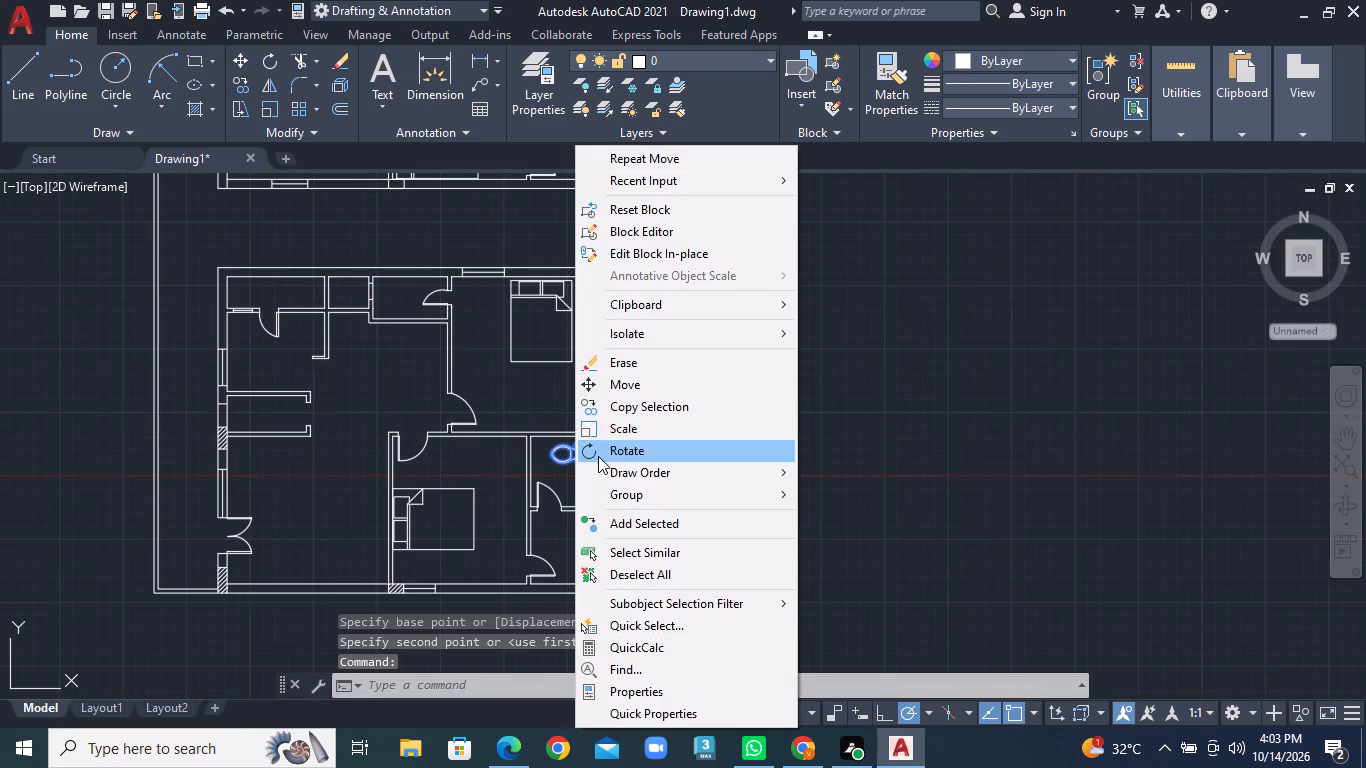
click(611, 410)
click(563, 453)
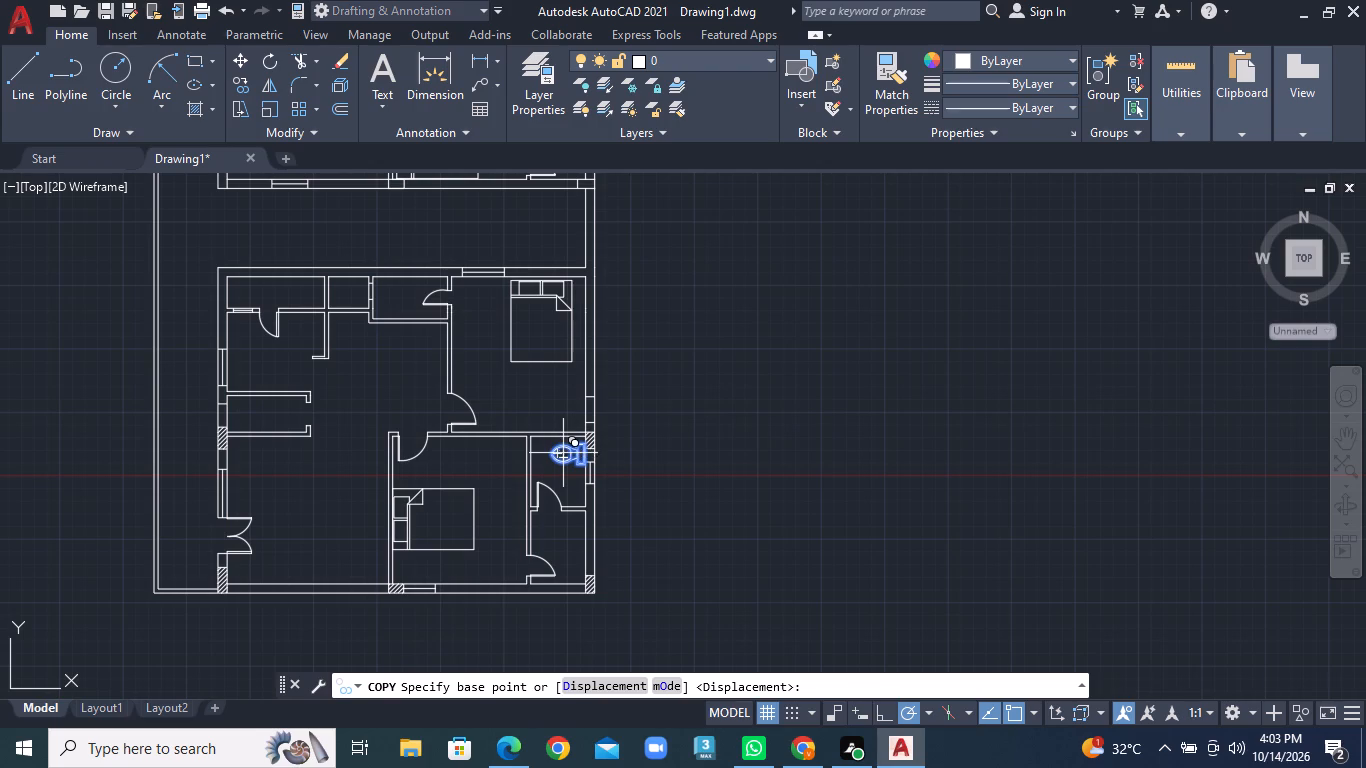
middle_drag(597, 324, 583, 531)
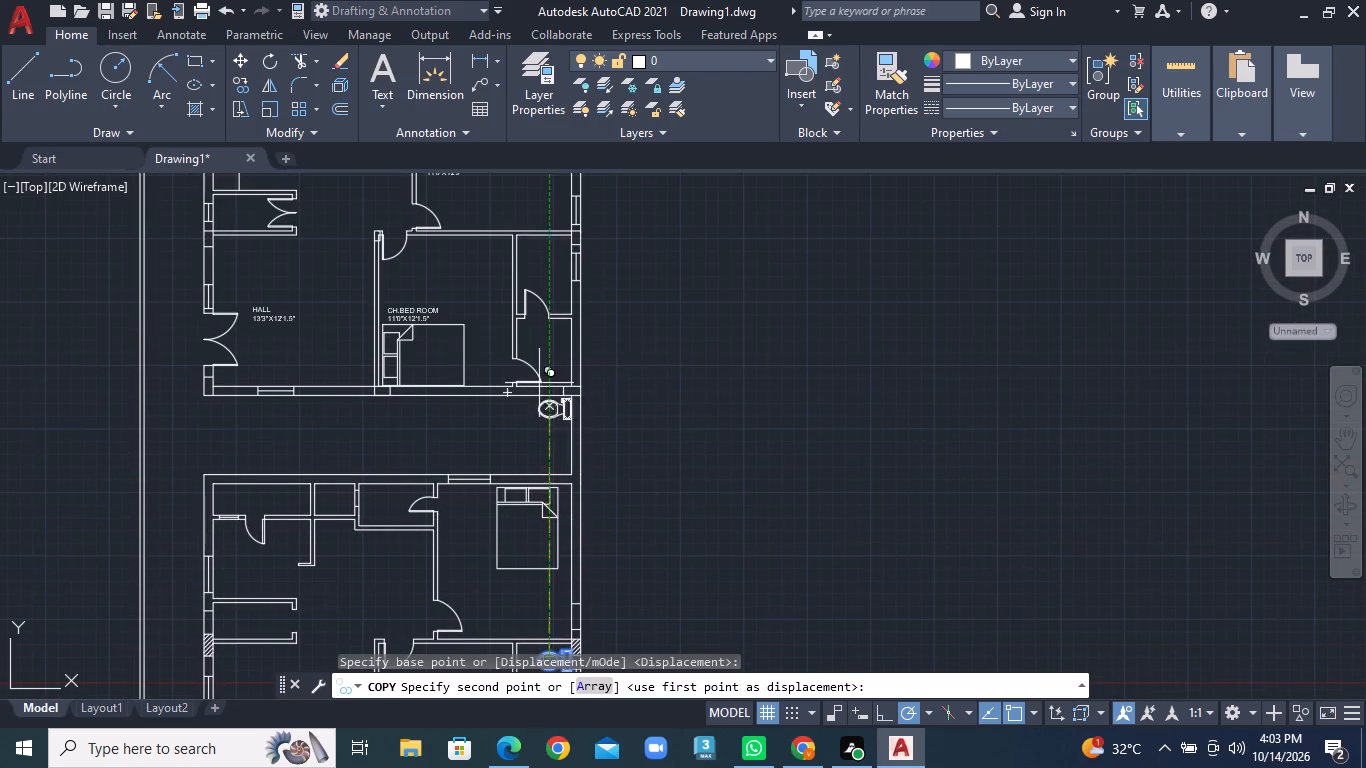
scroll(546, 262, up, 2)
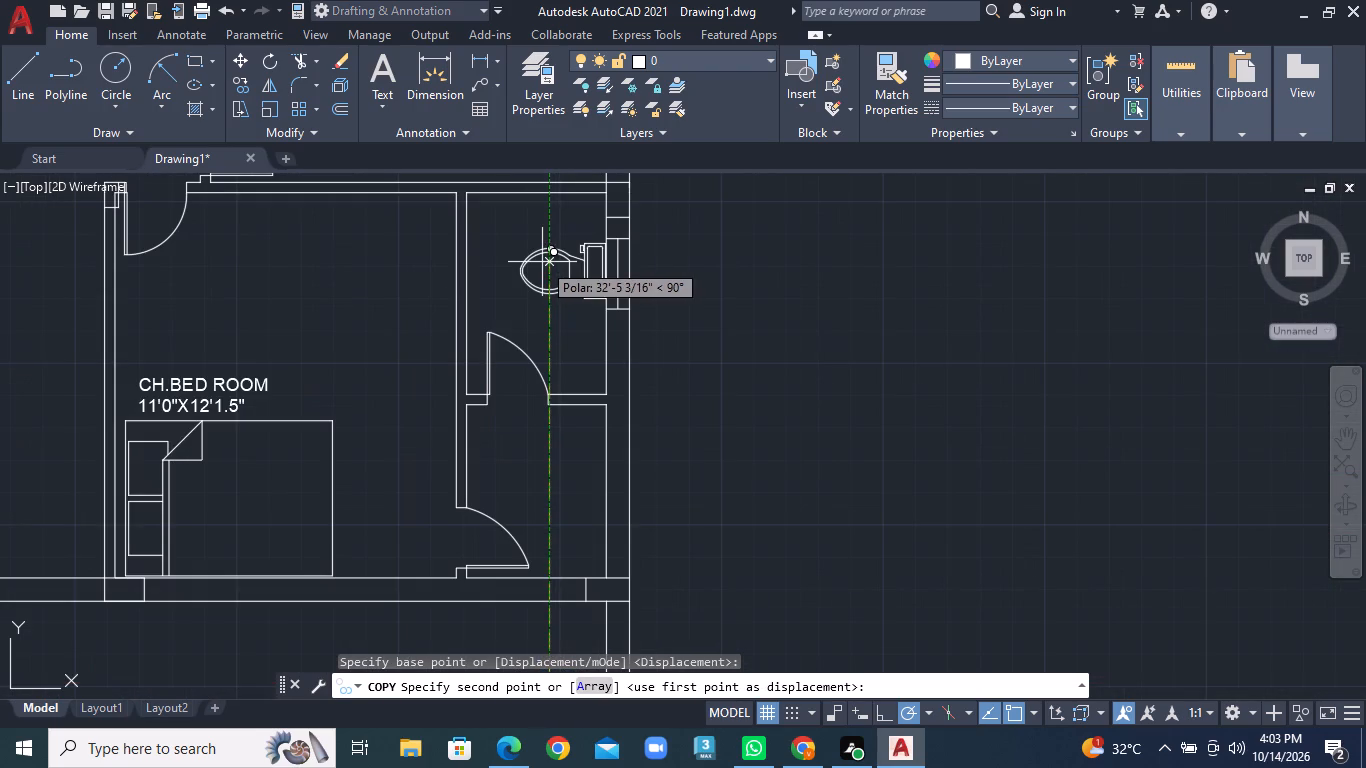
click(542, 262)
scroll(580, 322, down, 2)
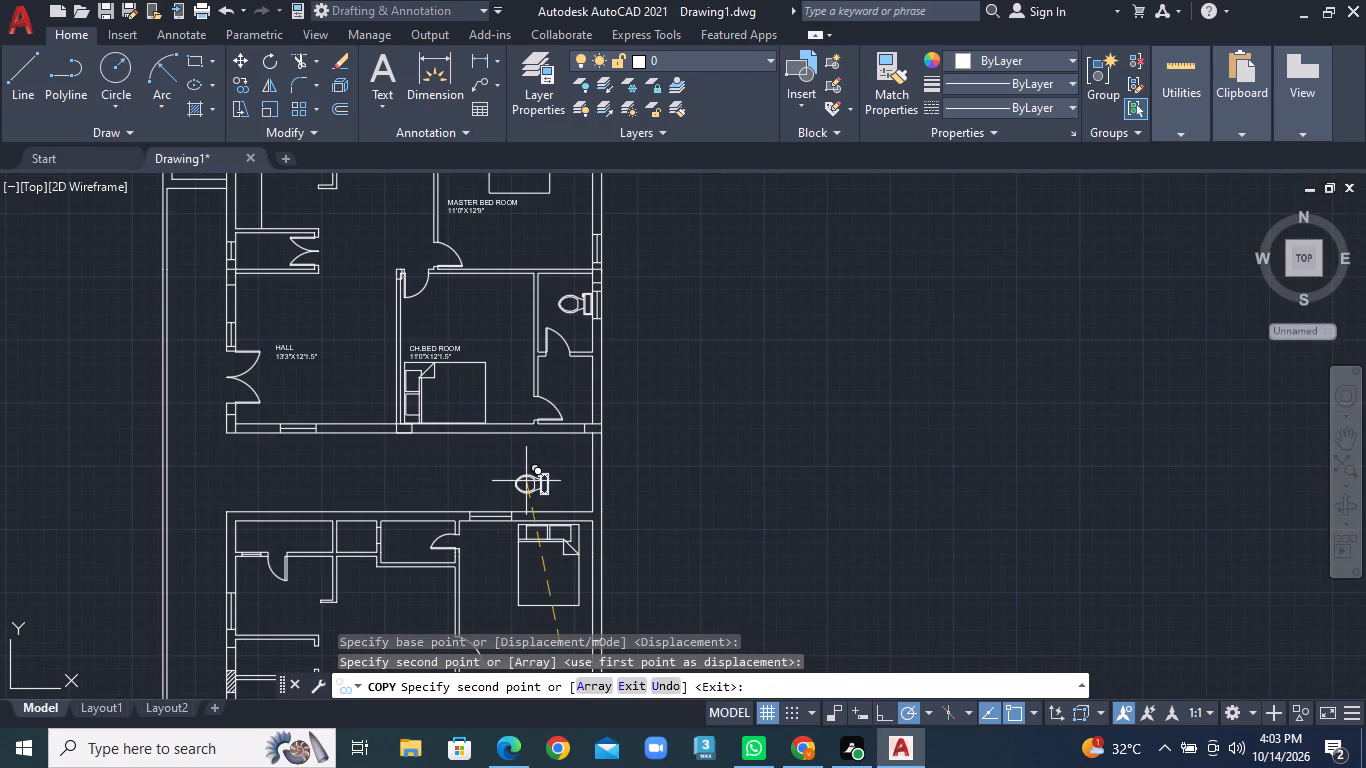
key(Escape)
Move the round washbasin from west of the Y axis into the upper unit's niche between the wash area and the master bathroom.
middle_drag(366, 346, 351, 474)
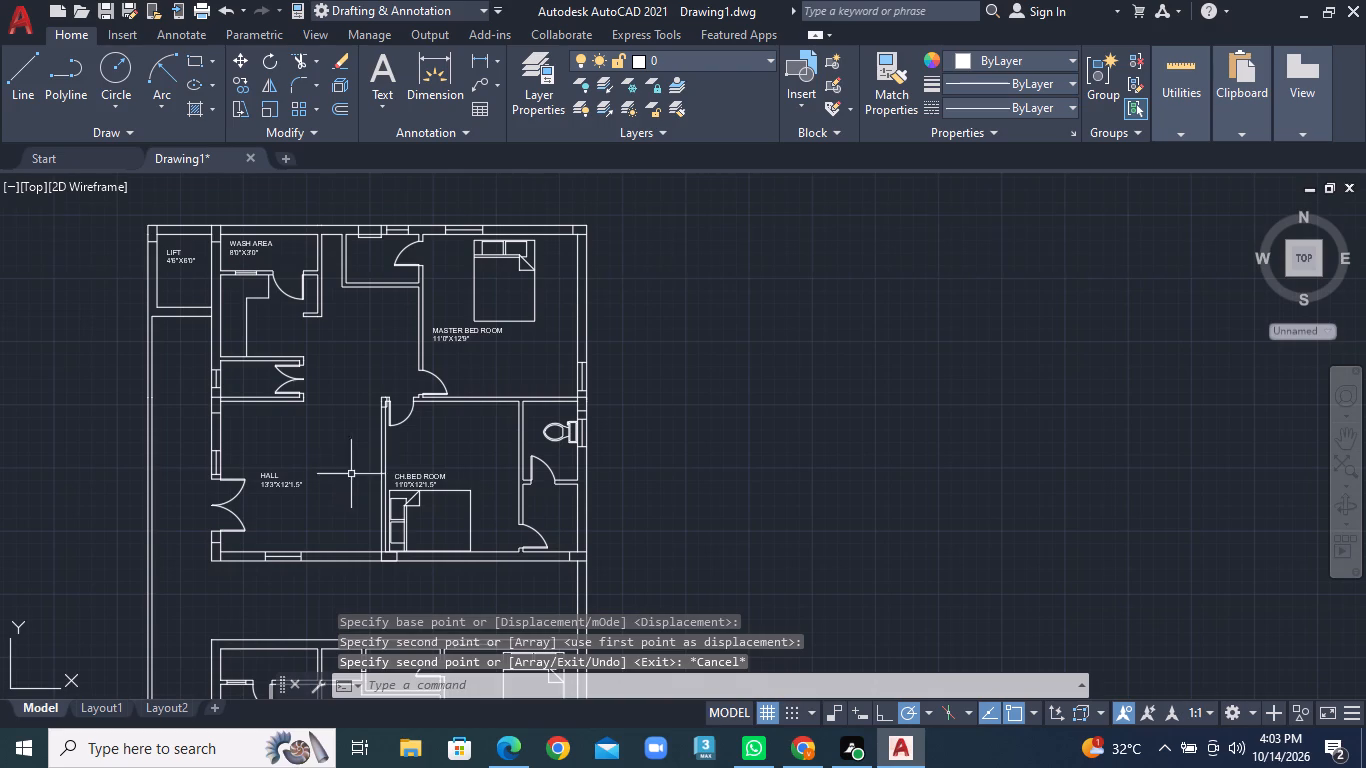
middle_drag(455, 354, 448, 390)
scroll(442, 327, up, 1)
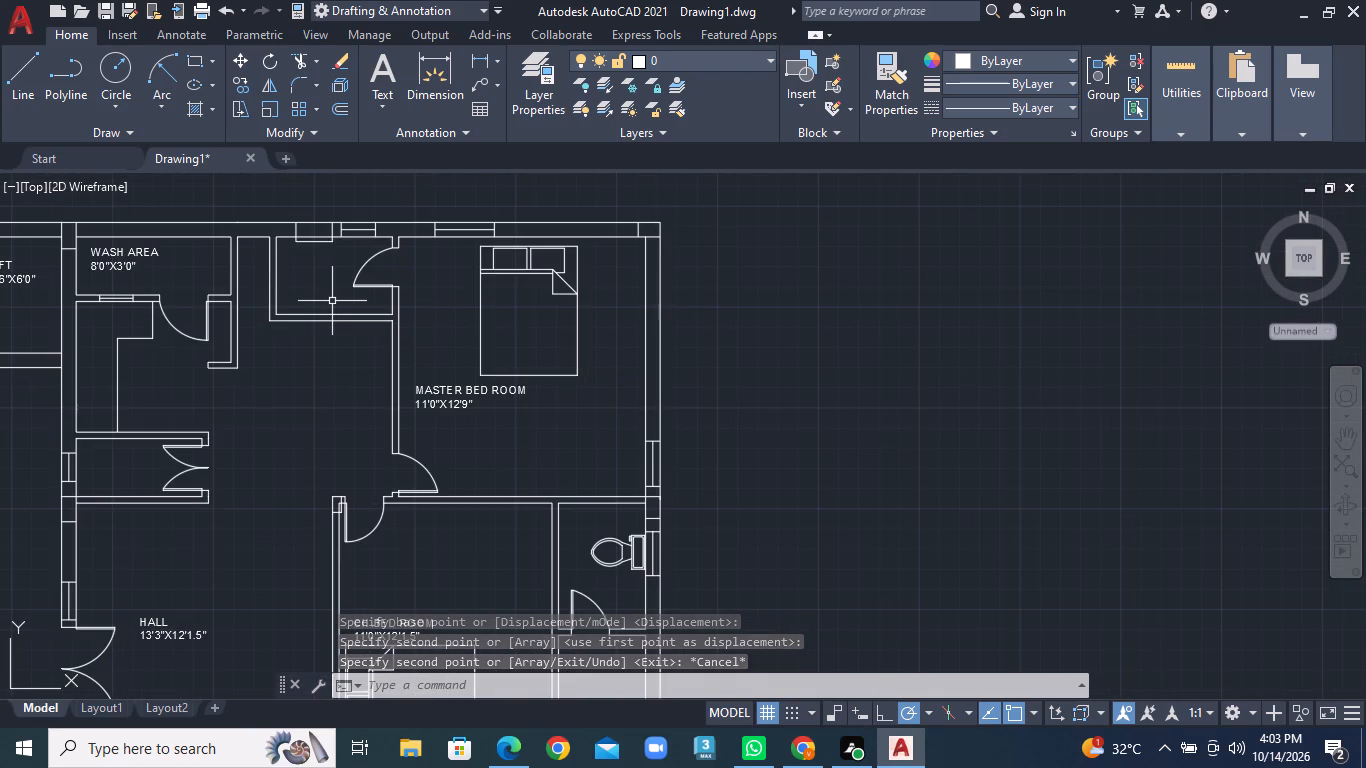
scroll(305, 365, down, 1)
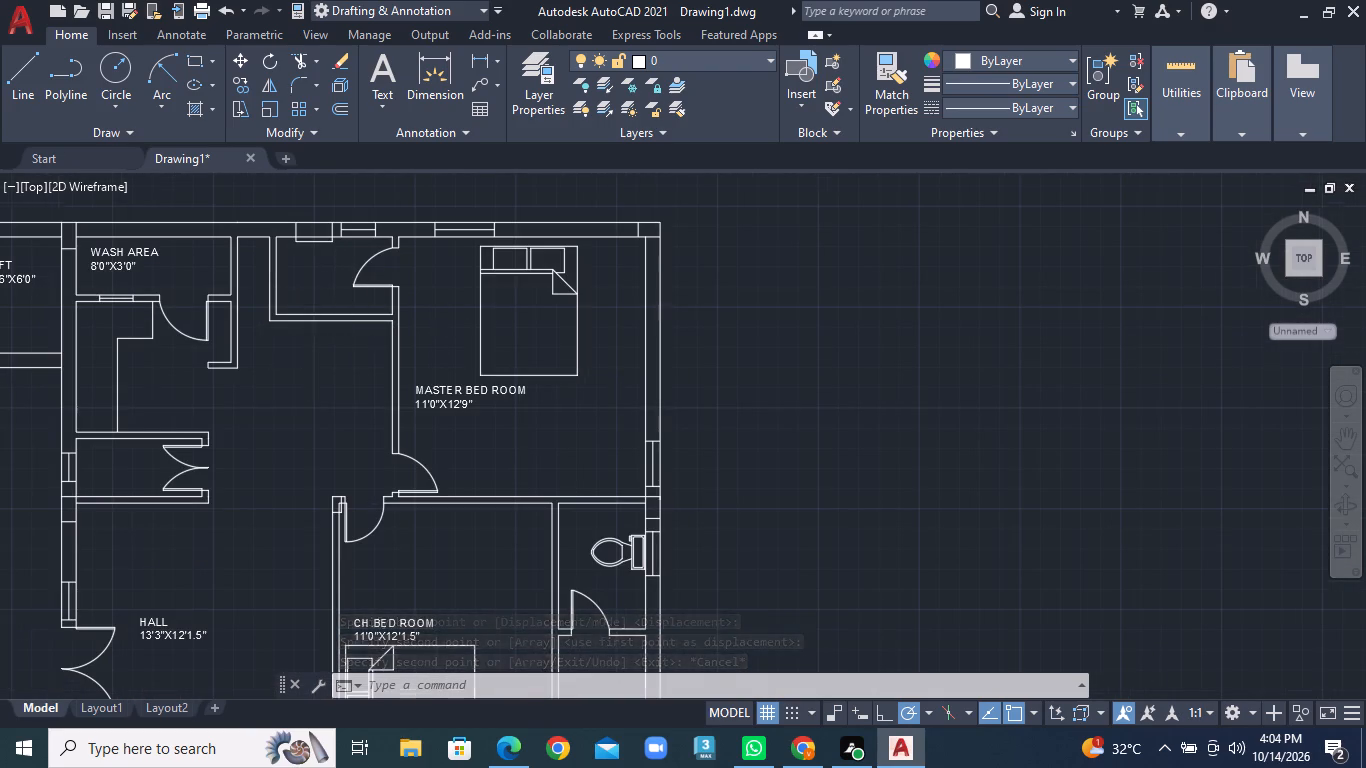
middle_drag(303, 366, 547, 404)
scroll(383, 436, down, 2)
scroll(161, 442, down, 2)
middle_drag(255, 433, 330, 387)
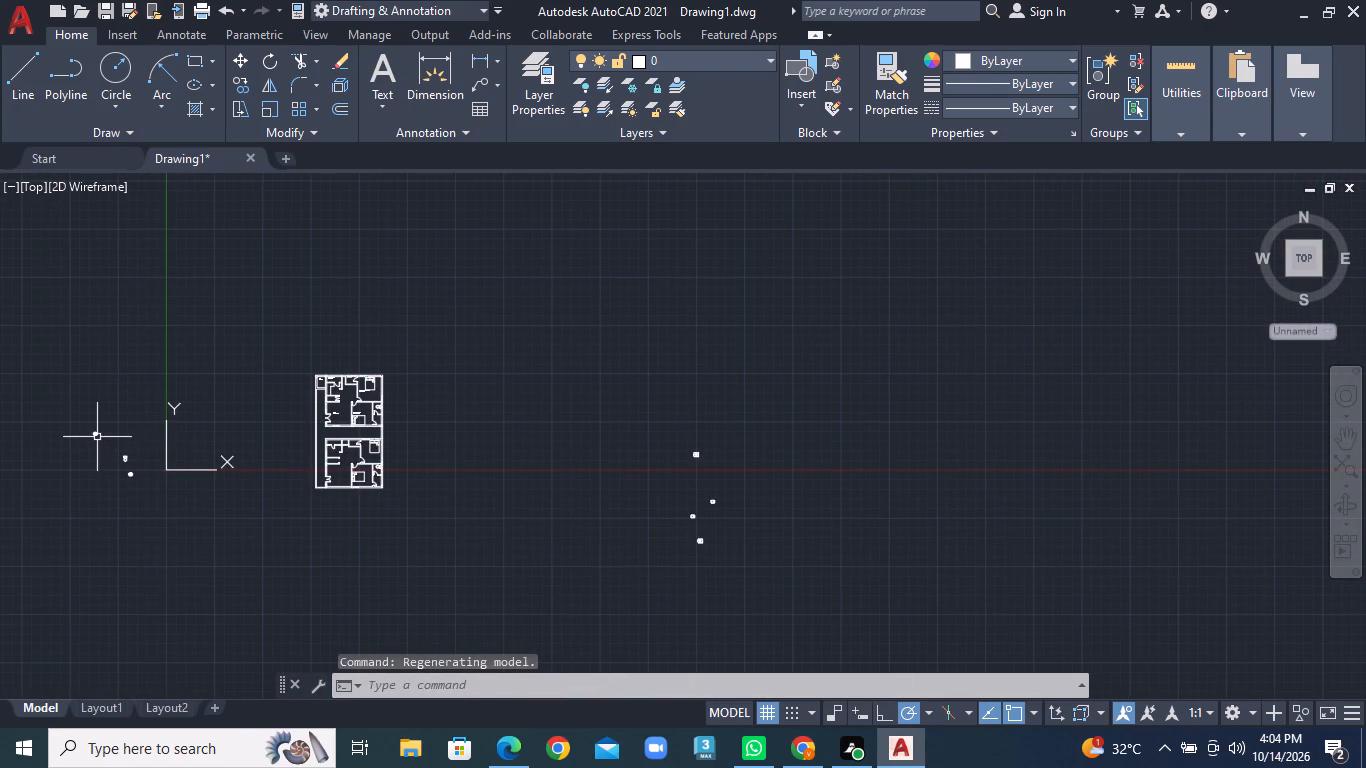
click(97, 437)
right_click(97, 437)
click(145, 376)
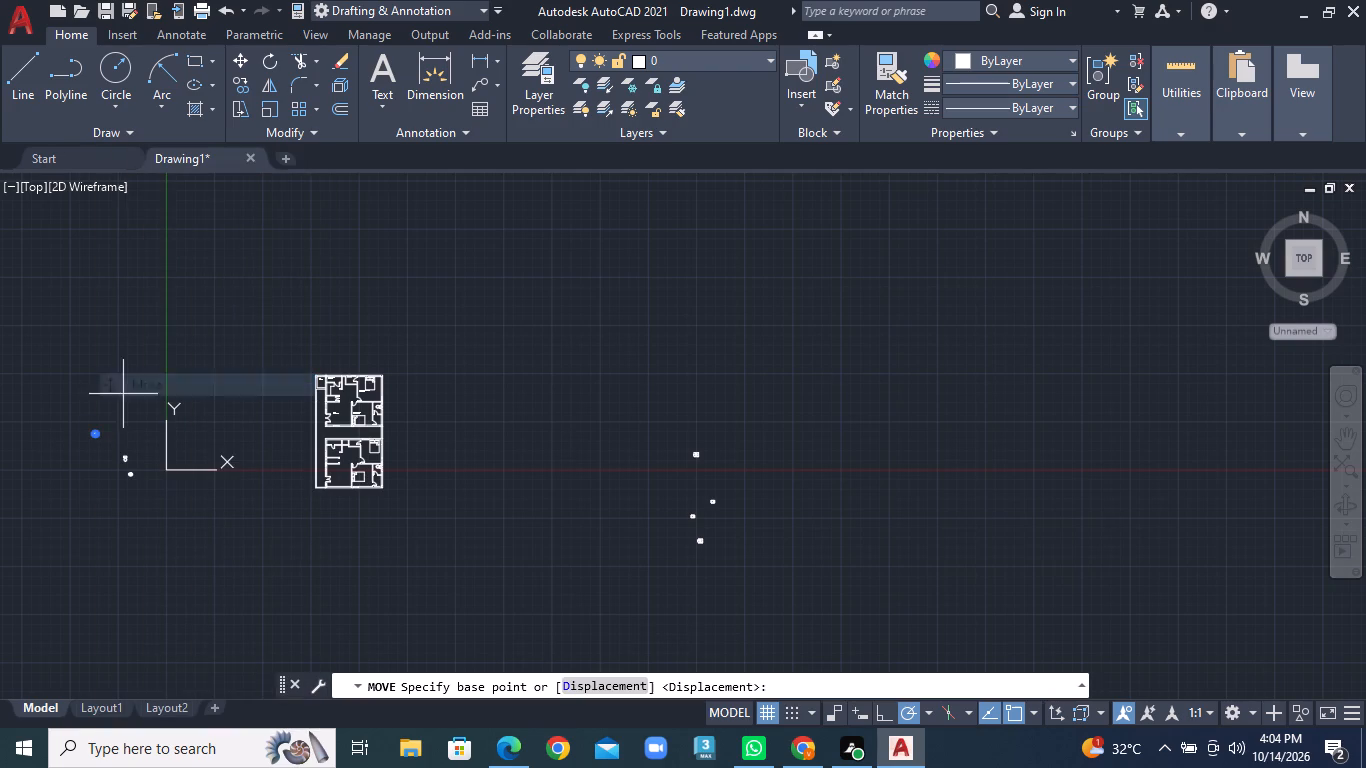
click(94, 432)
scroll(282, 395, up, 2)
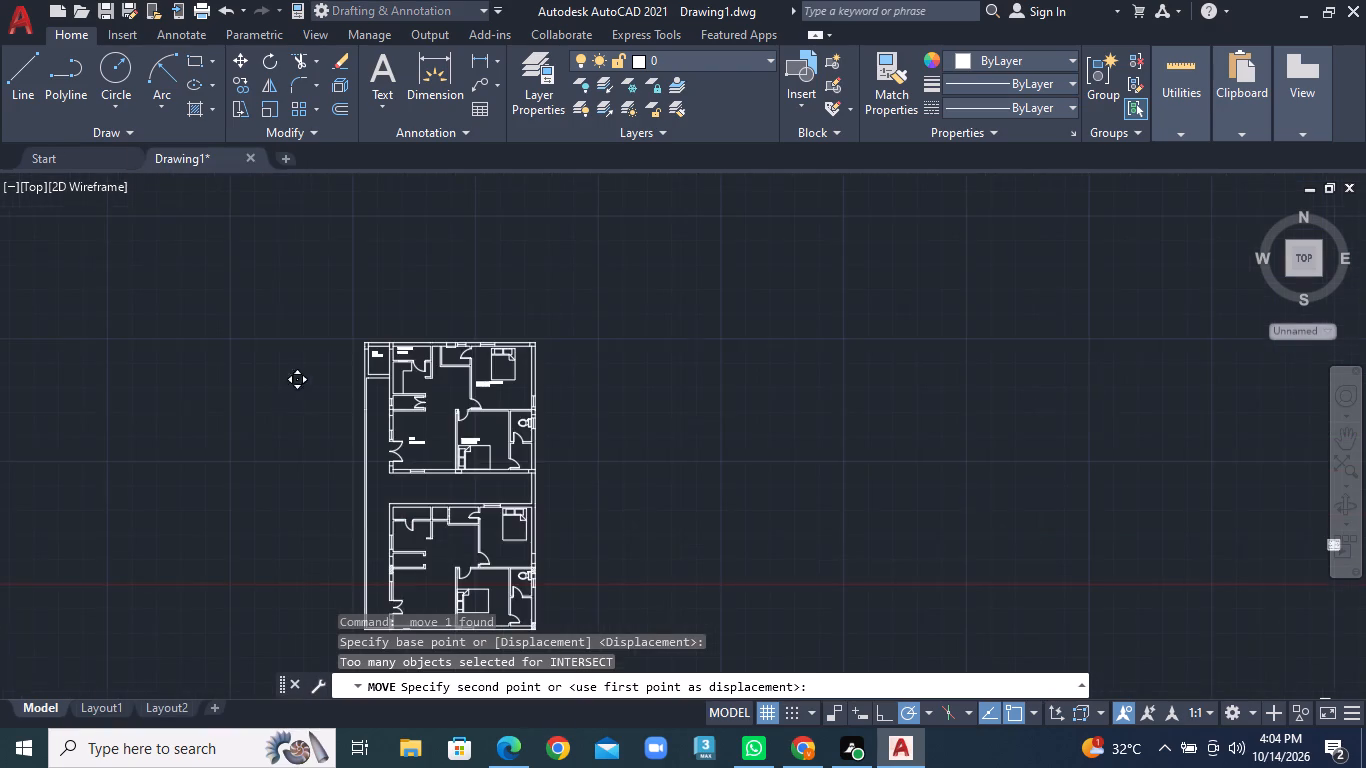
scroll(380, 405, up, 1)
scroll(505, 355, up, 2)
scroll(436, 247, up, 2)
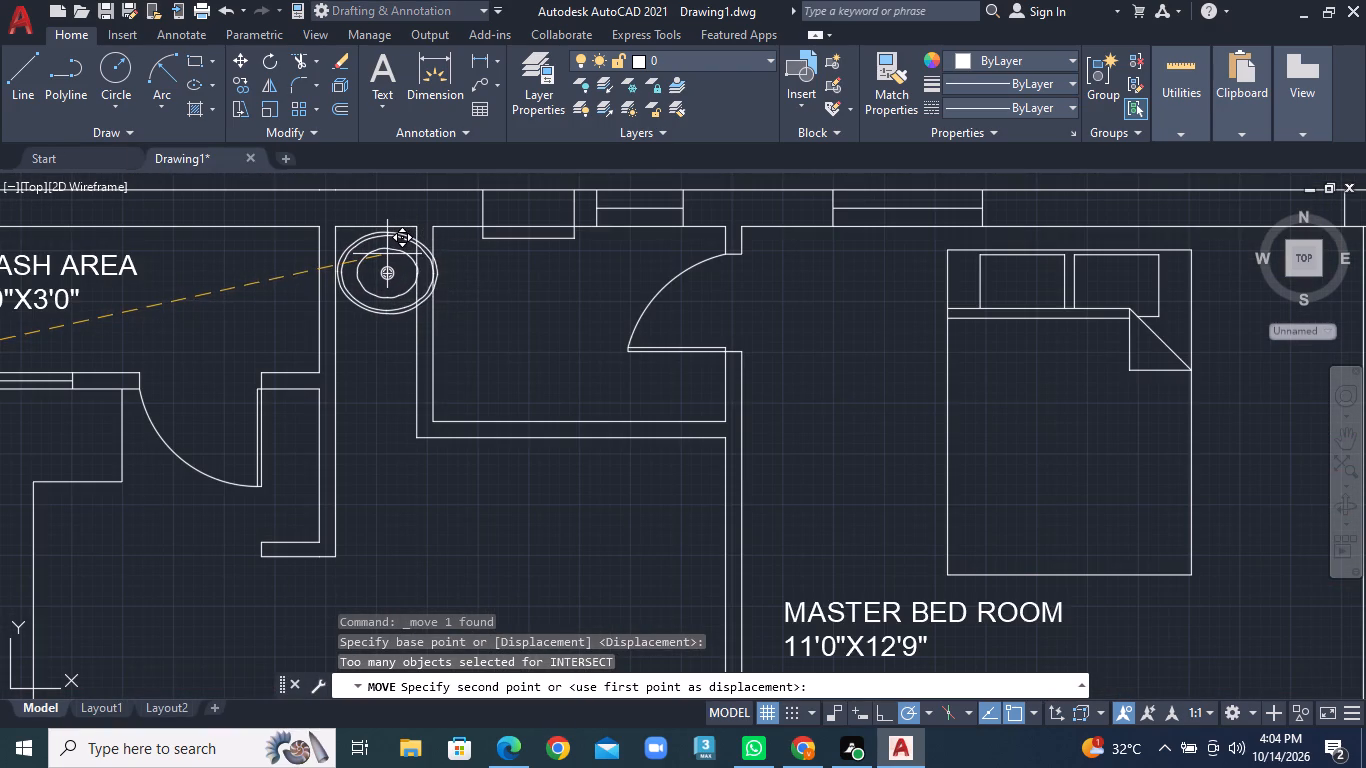
click(379, 252)
Copy the washbasin into the lower unit, just south of the small shaft and east of the kitchen wall.
scroll(423, 361, down, 1)
click(384, 313)
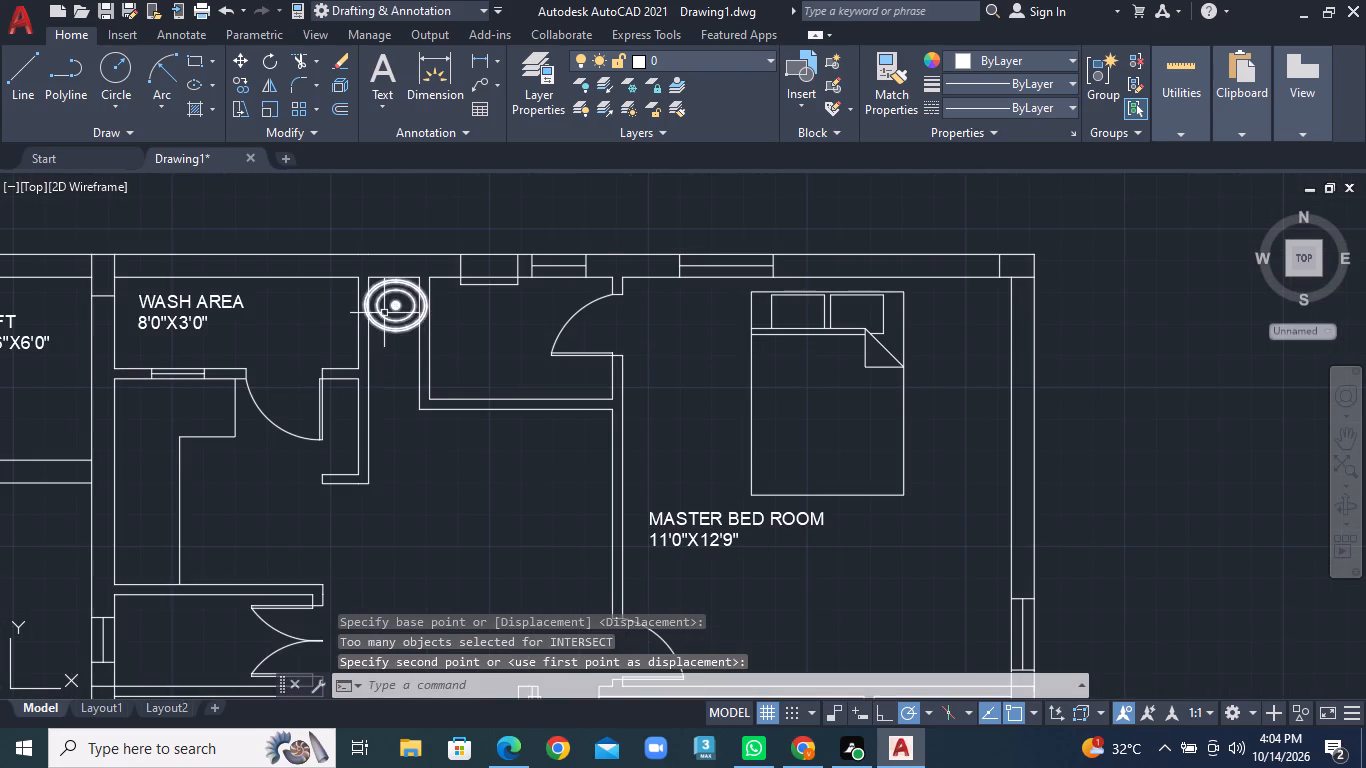
right_click(384, 313)
click(441, 407)
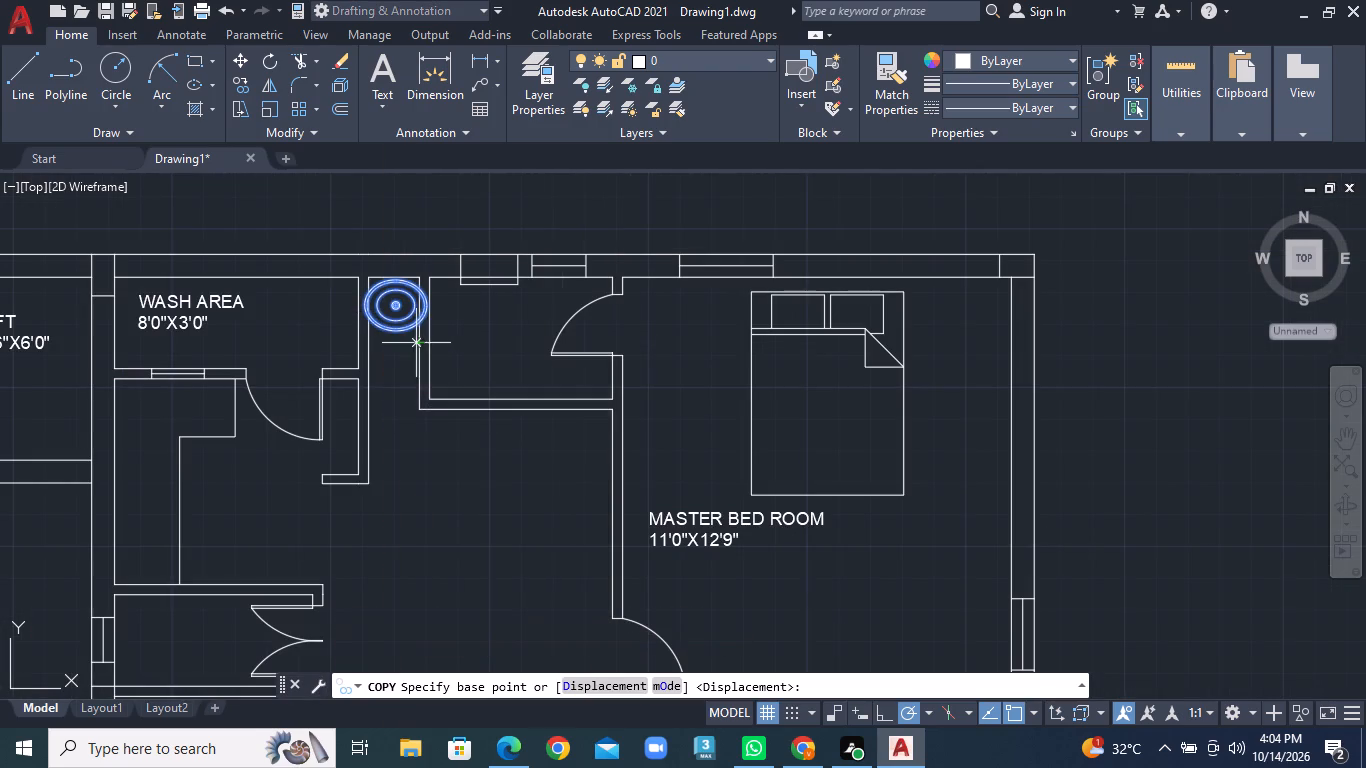
click(411, 327)
scroll(420, 500, down, 2)
middle_drag(441, 510, 444, 219)
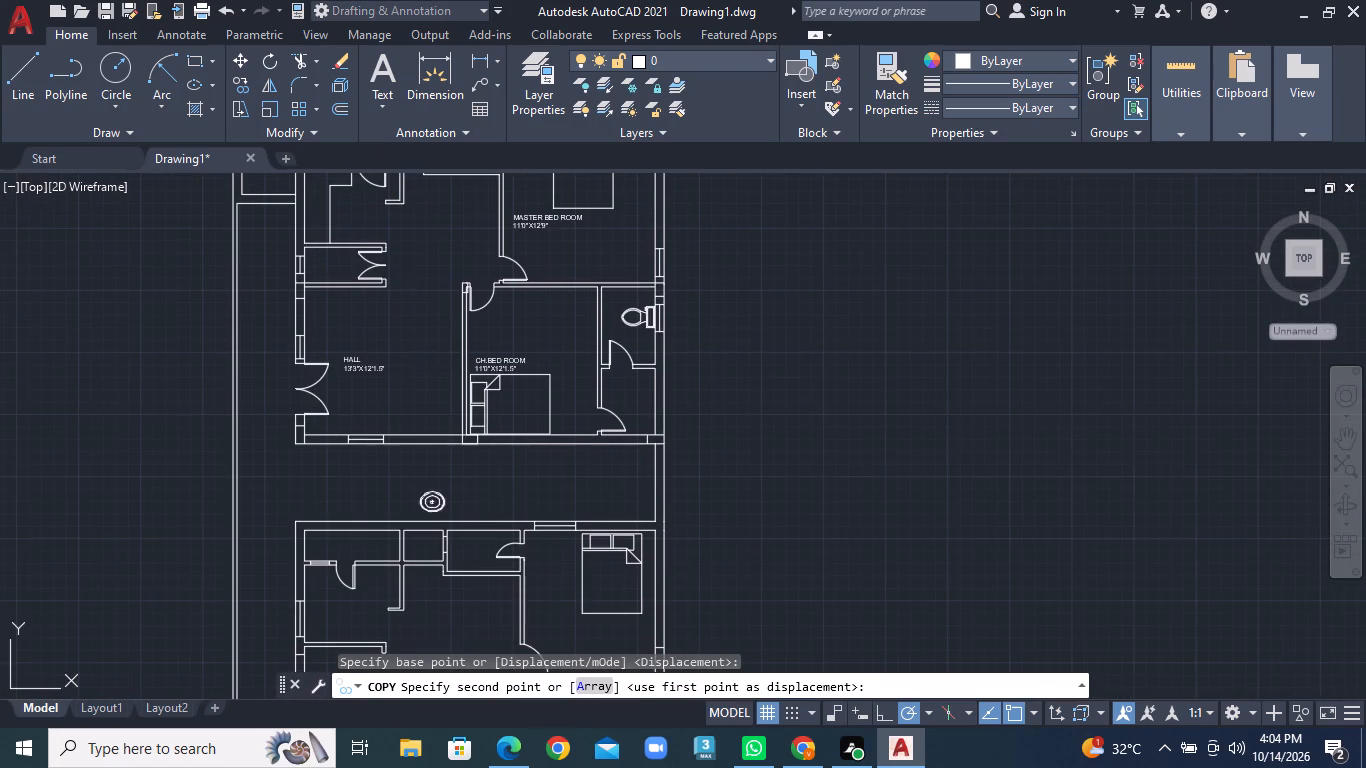
middle_drag(418, 465, 447, 297)
scroll(423, 397, up, 2)
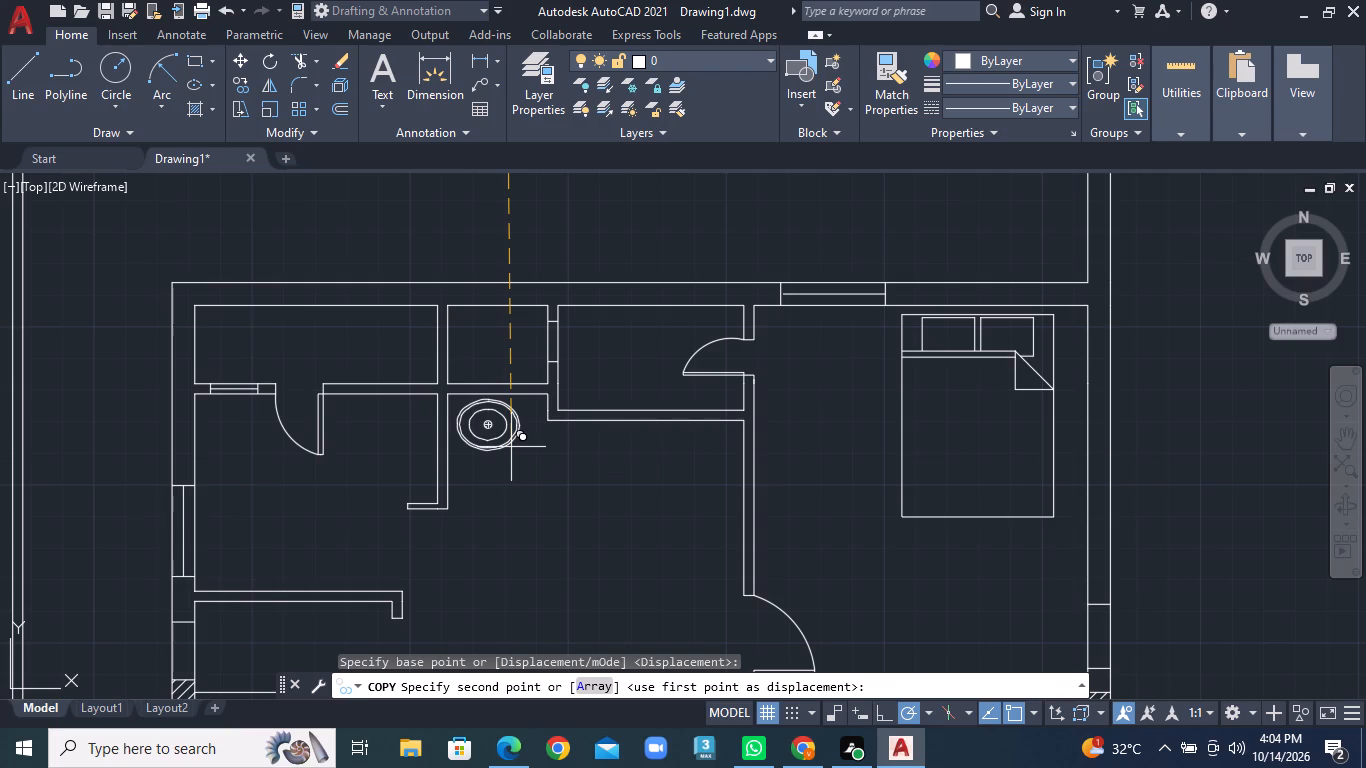
click(511, 447)
Draw the vertical centre line of the window between the lower unit's small shaft and the adjoining north bathroom.
click(30, 61)
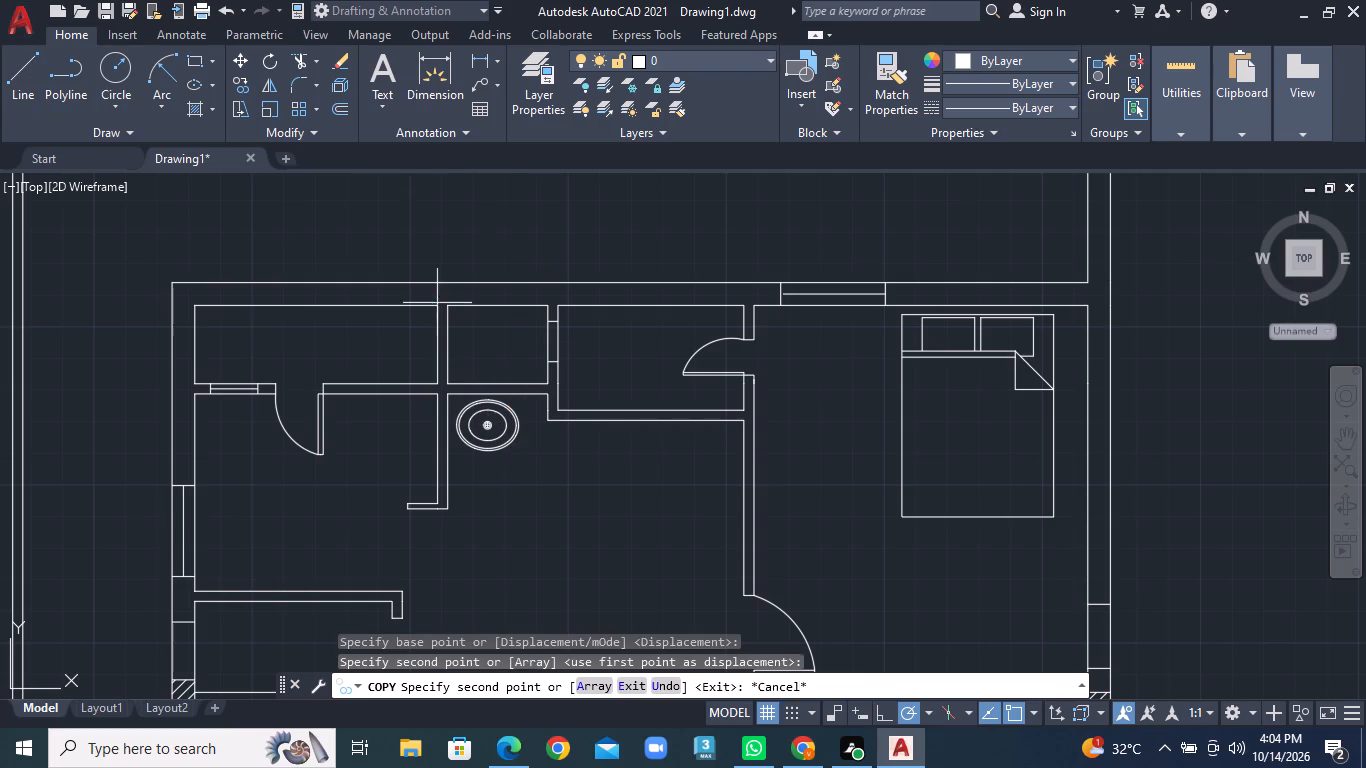
scroll(451, 305, up, 3)
click(849, 372)
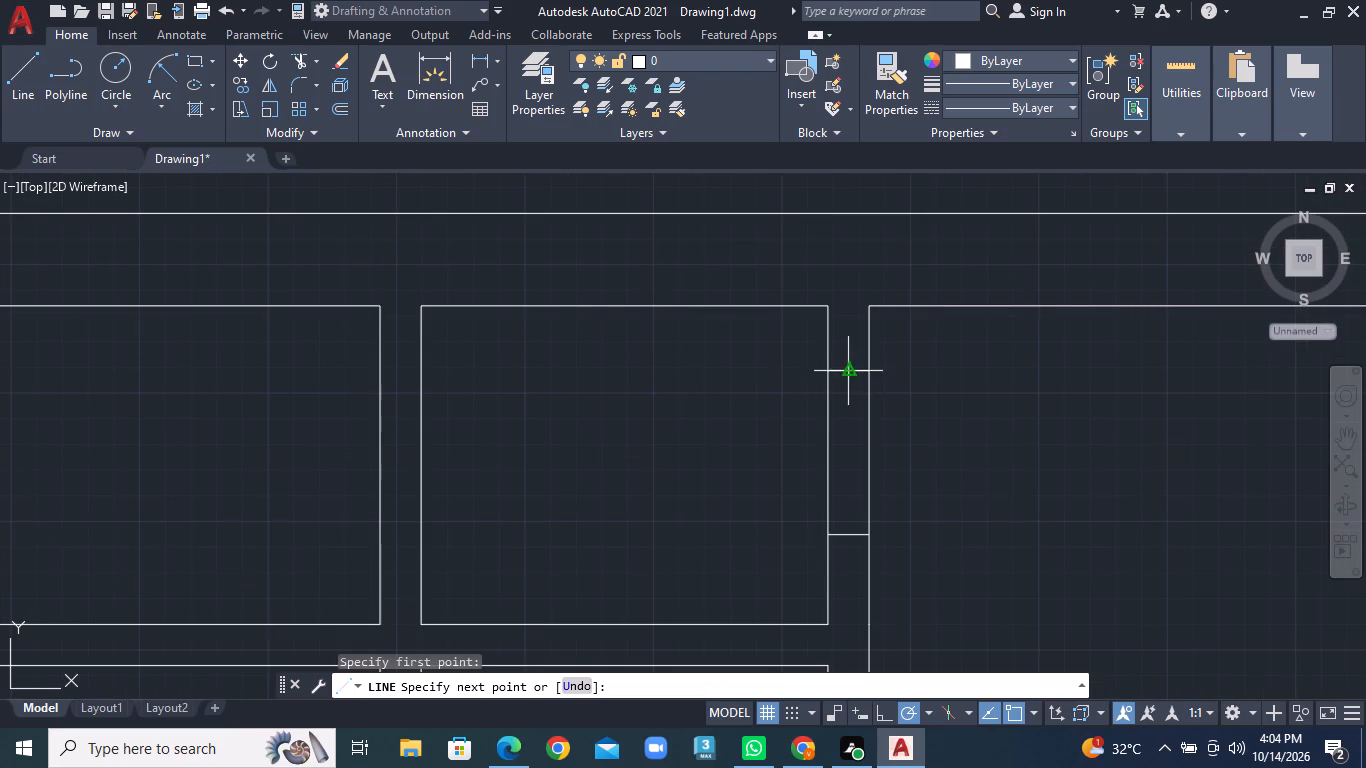
click(852, 526)
right_click(852, 526)
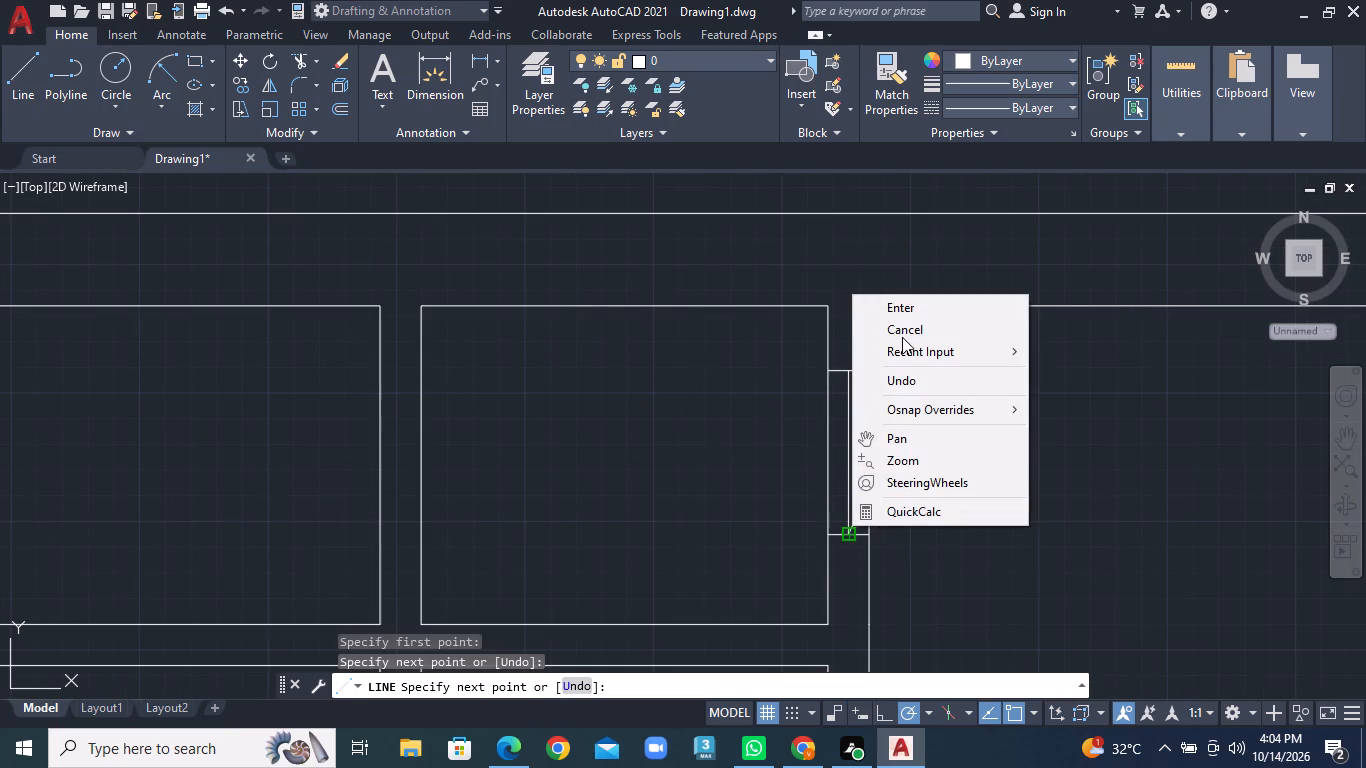
click(905, 308)
Draw a vertical counter edge in the lower unit's kitchen from the east wall stub's end north to the kitchen's north wall.
scroll(628, 351, down, 2)
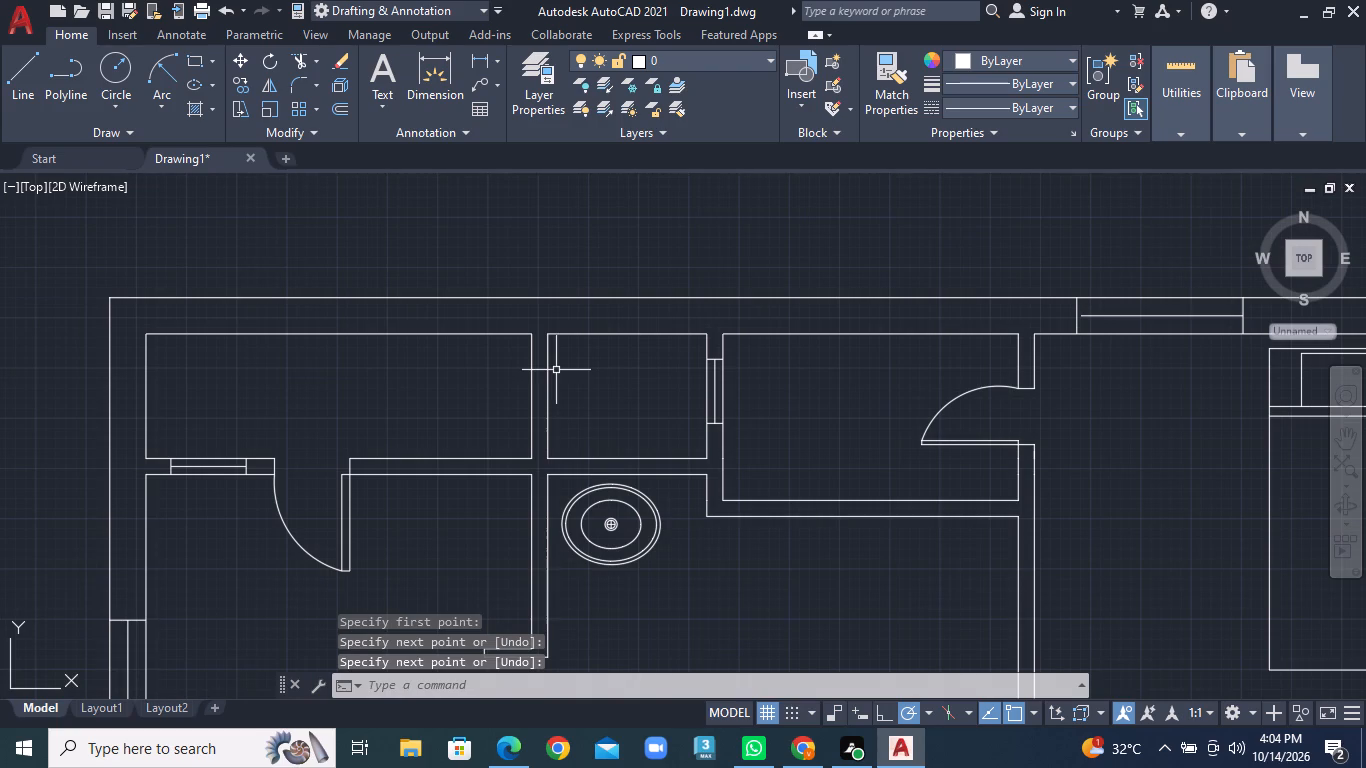
scroll(563, 471, down, 1)
middle_drag(563, 471, 554, 385)
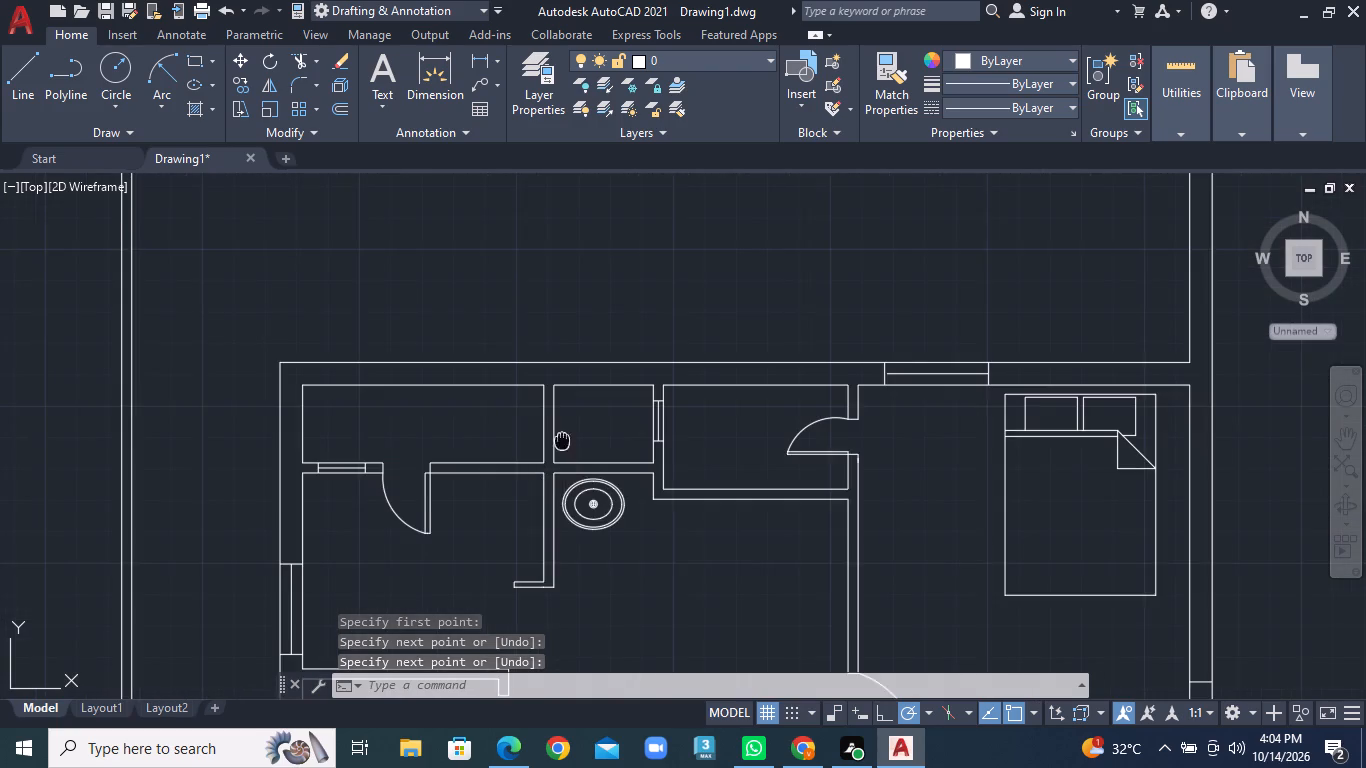
middle_drag(554, 385, 552, 352)
middle_click(552, 352)
click(30, 79)
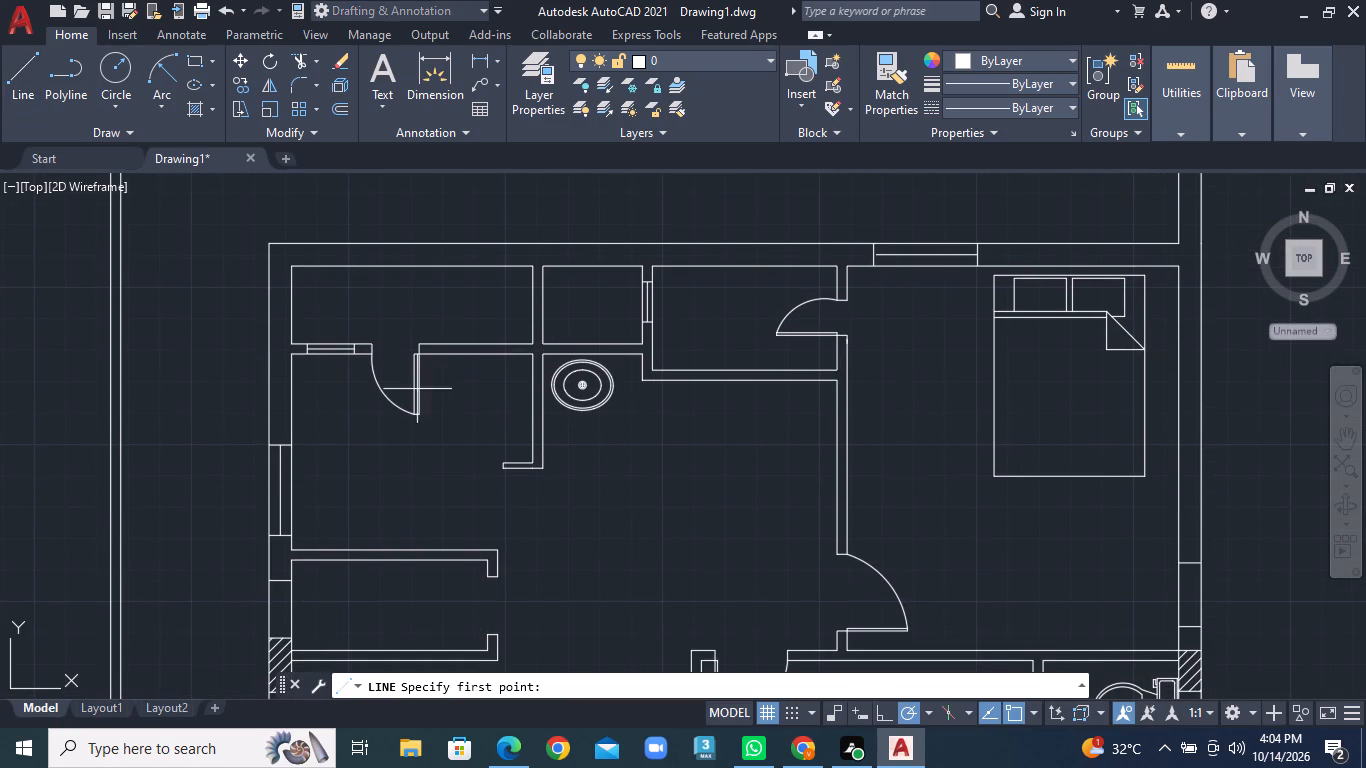
scroll(456, 402, up, 1)
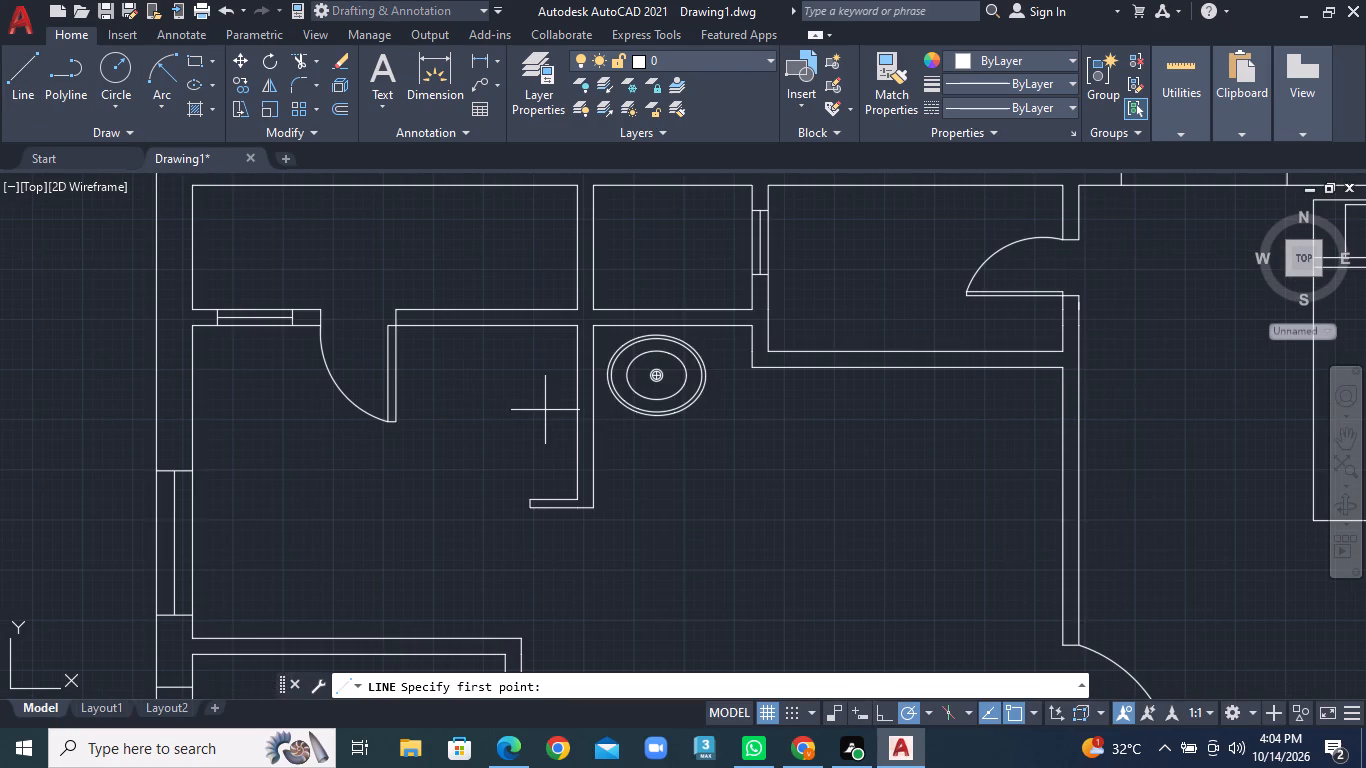
click(533, 494)
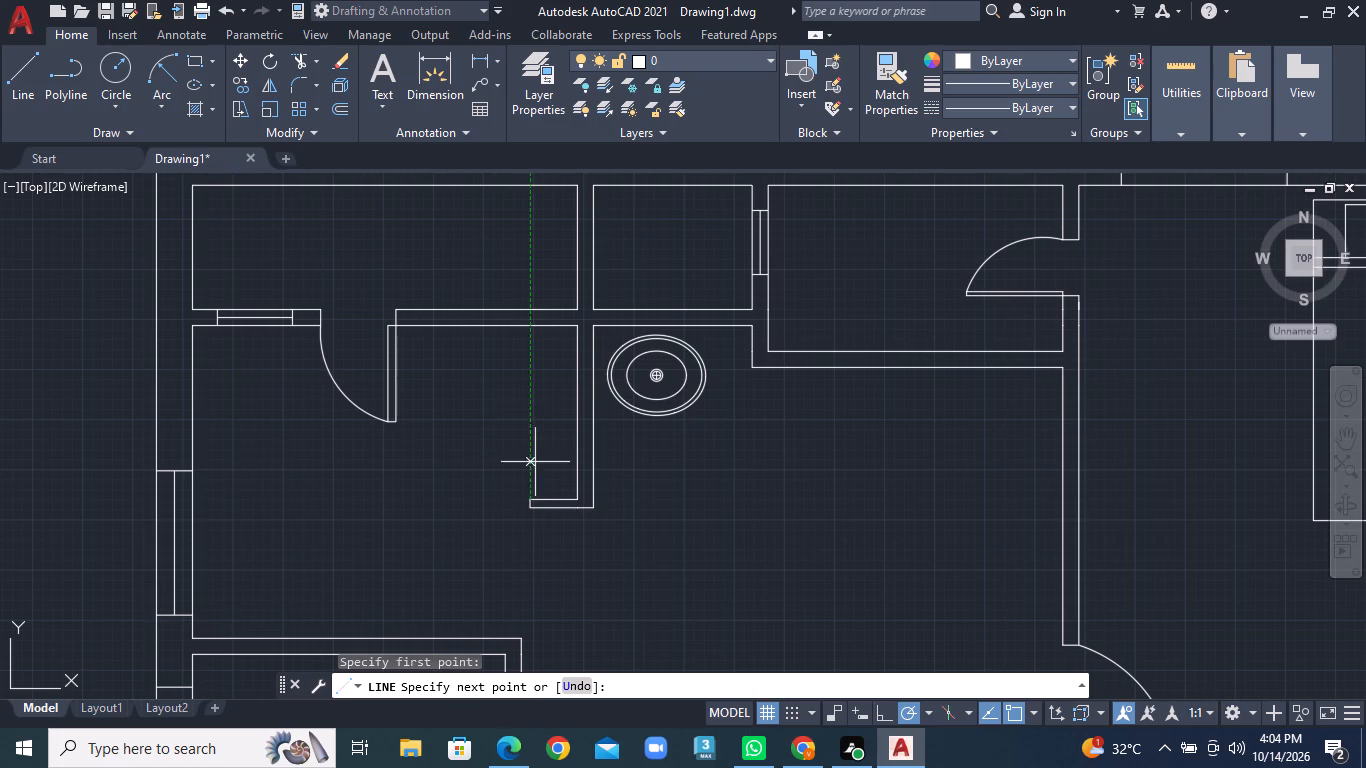
click(524, 328)
scroll(524, 328, up, 1)
right_click(524, 328)
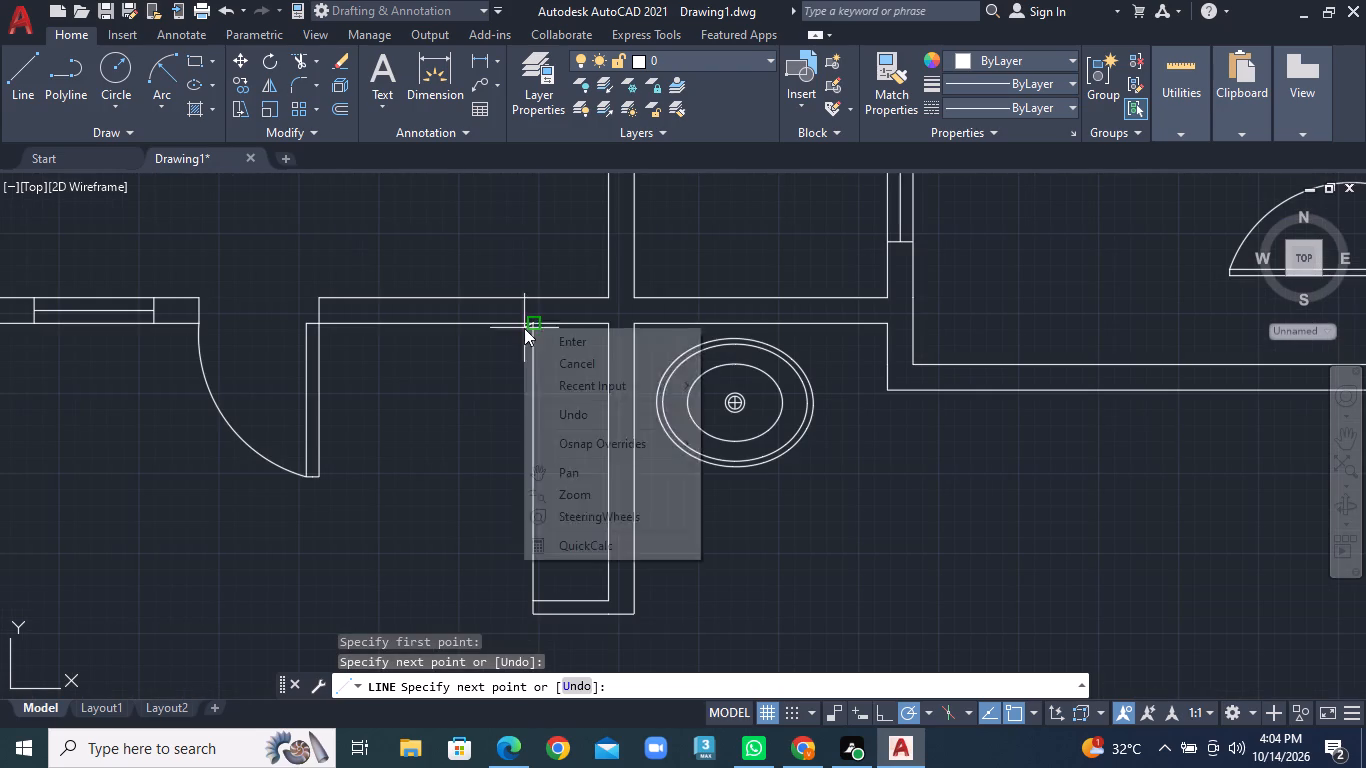
click(542, 338)
Draw a horizontal counter edge from the new vertical kitchen line west to the open wash-area door leaf.
click(22, 78)
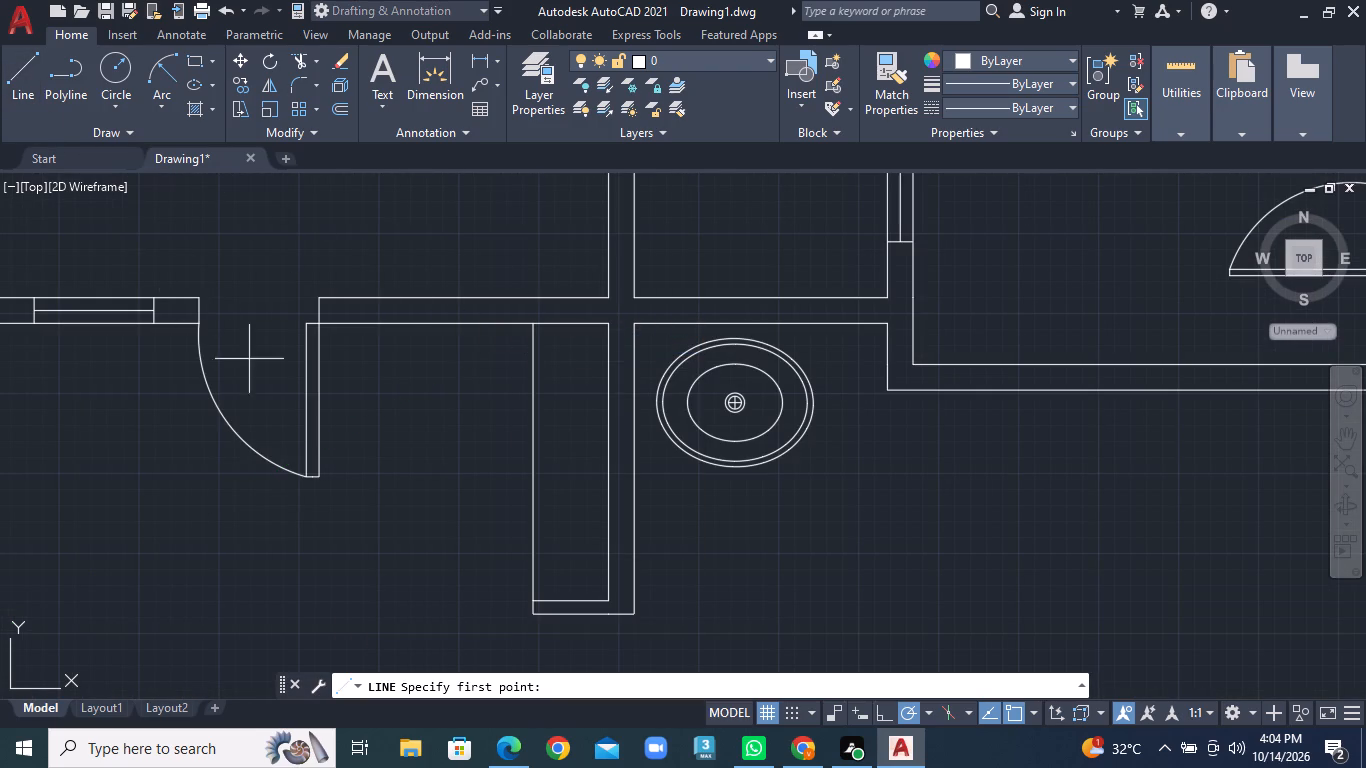
scroll(366, 415, up, 1)
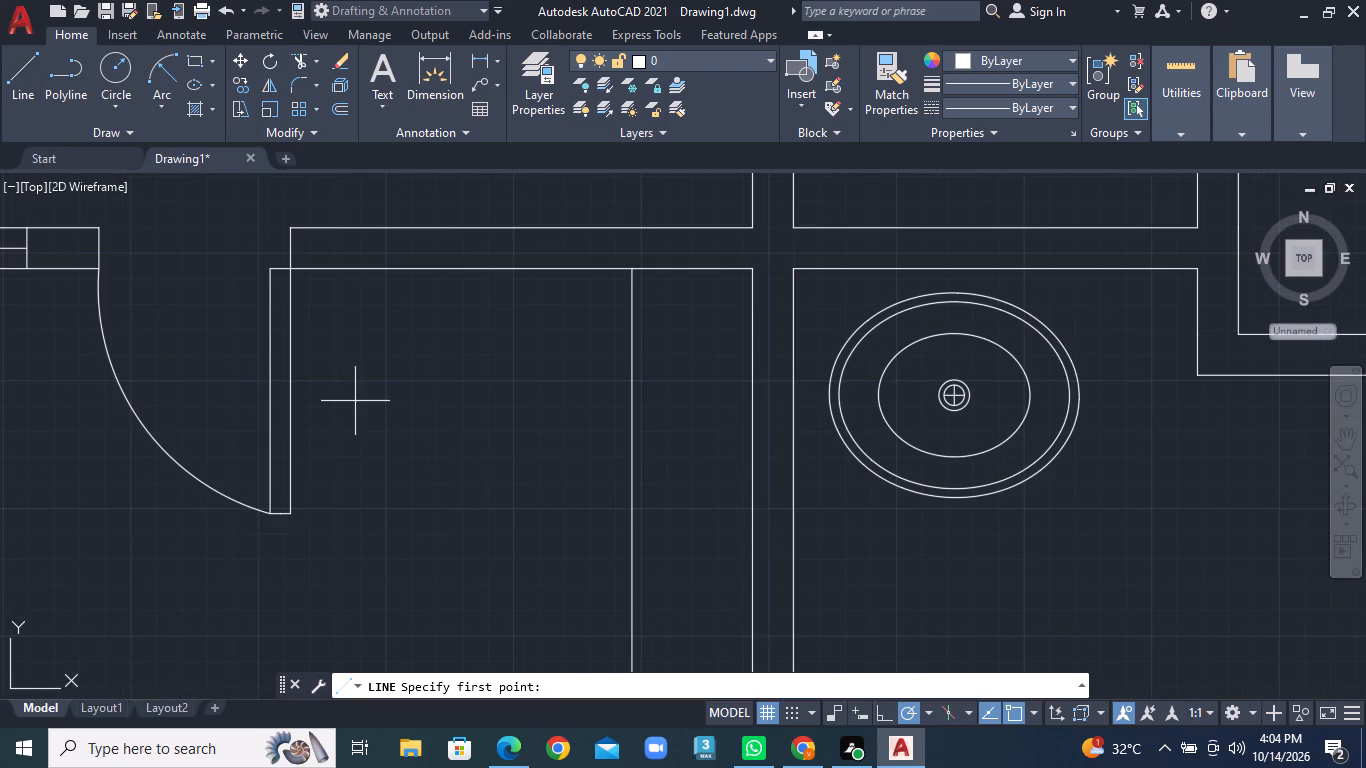
click(634, 455)
click(297, 451)
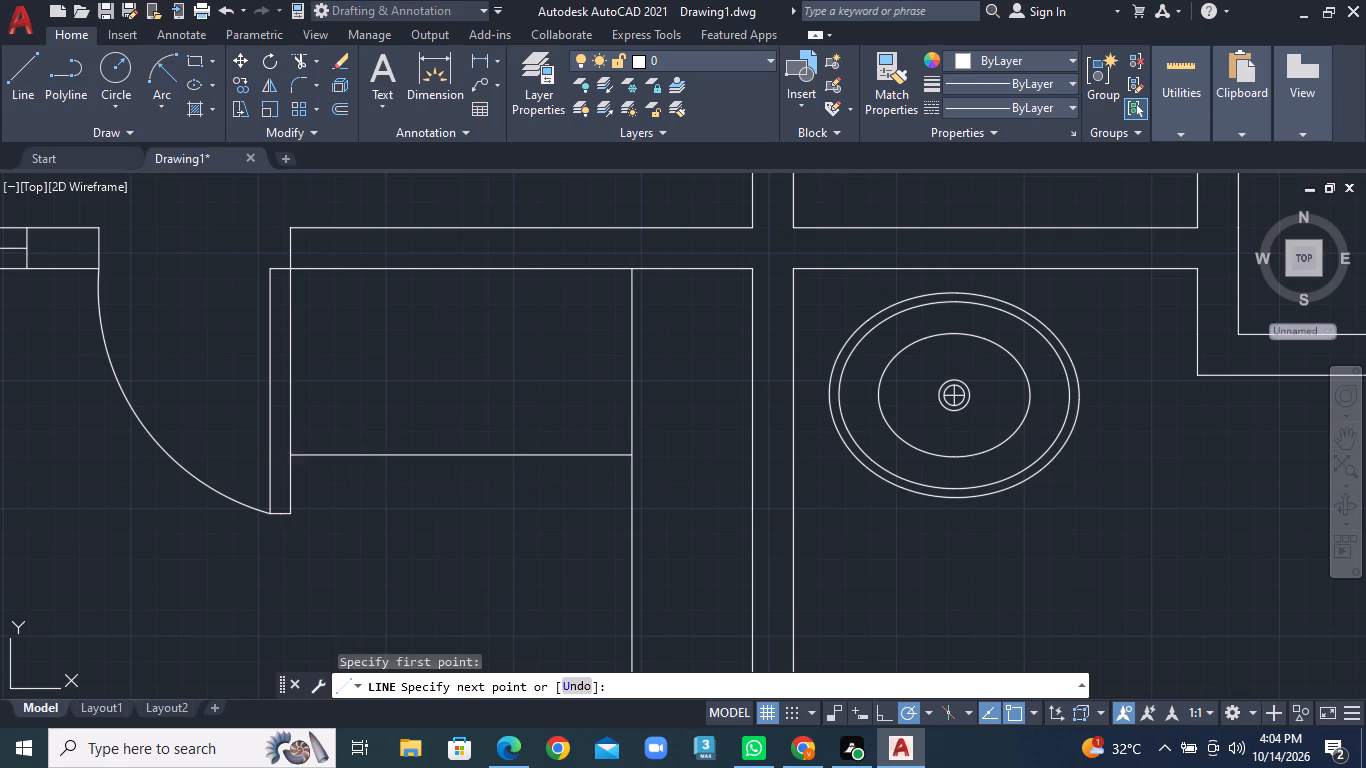
right_click(297, 451)
click(329, 459)
Draw a stepped counter edge in the lower unit's kitchen from the wash-area door's west jamb south, slightly west, and south to the kitchen's south wall.
scroll(512, 464, down, 4)
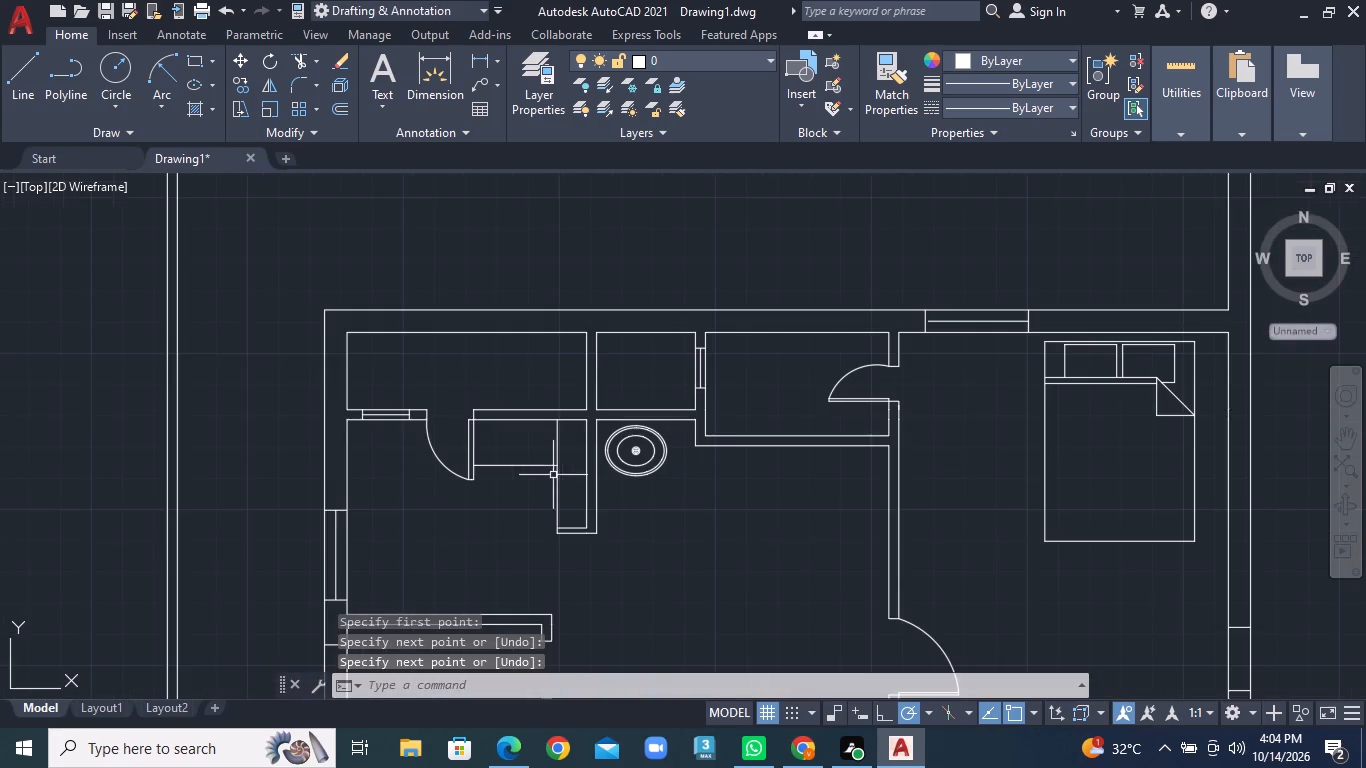
middle_drag(524, 526, 550, 420)
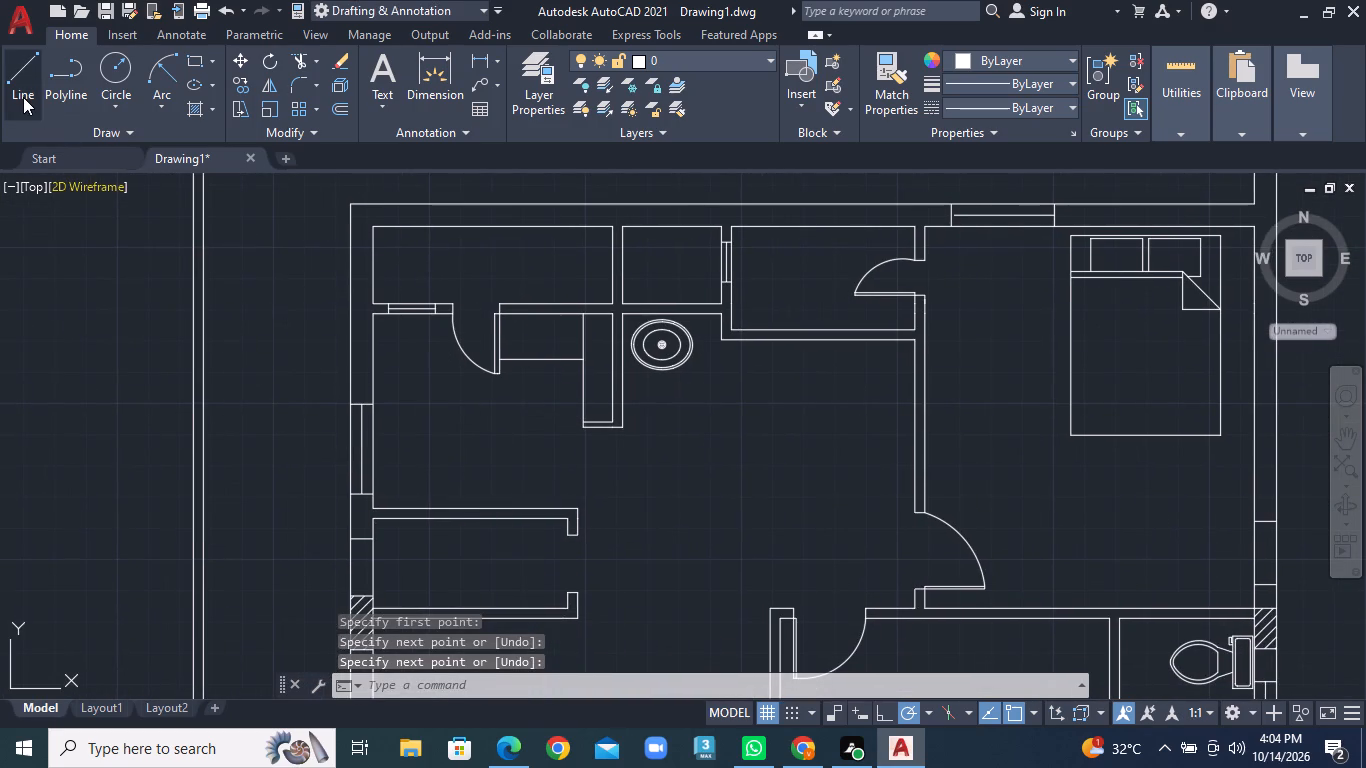
click(23, 97)
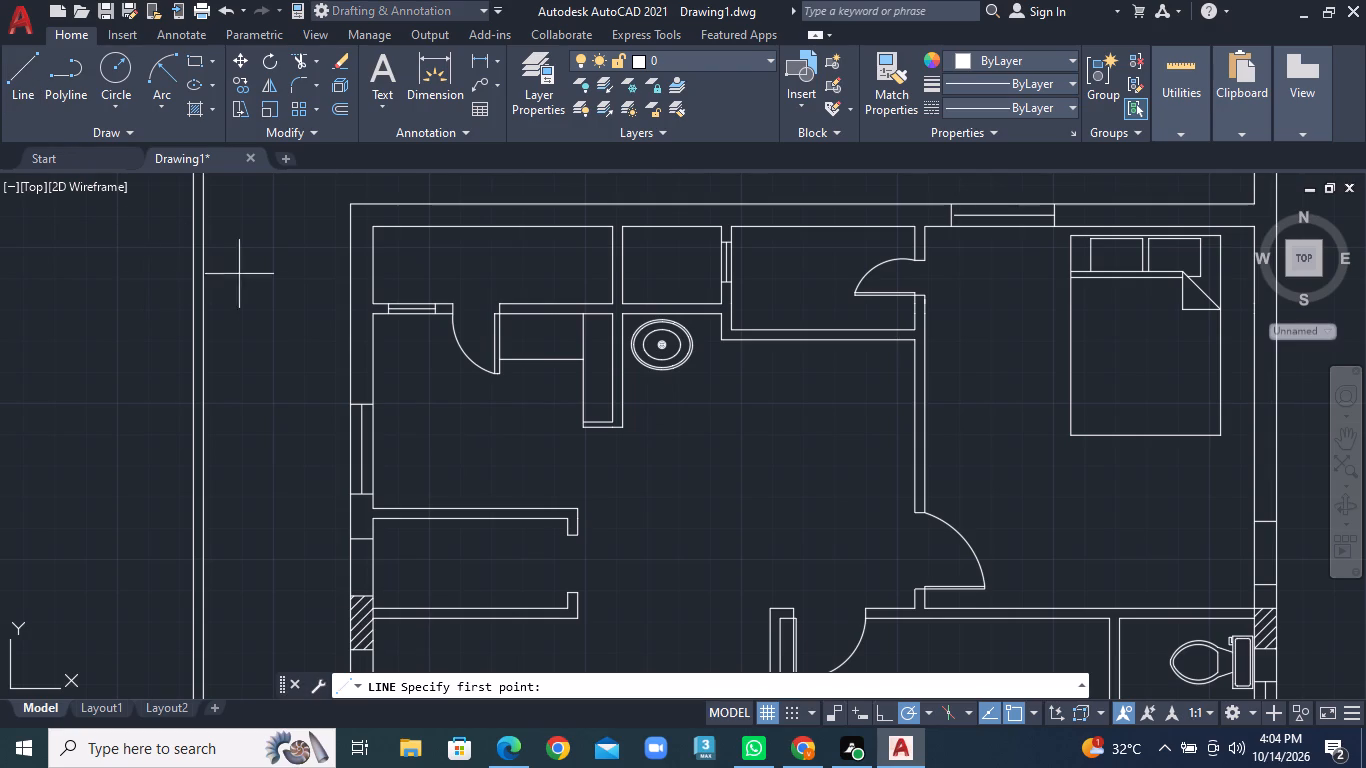
click(451, 311)
click(451, 387)
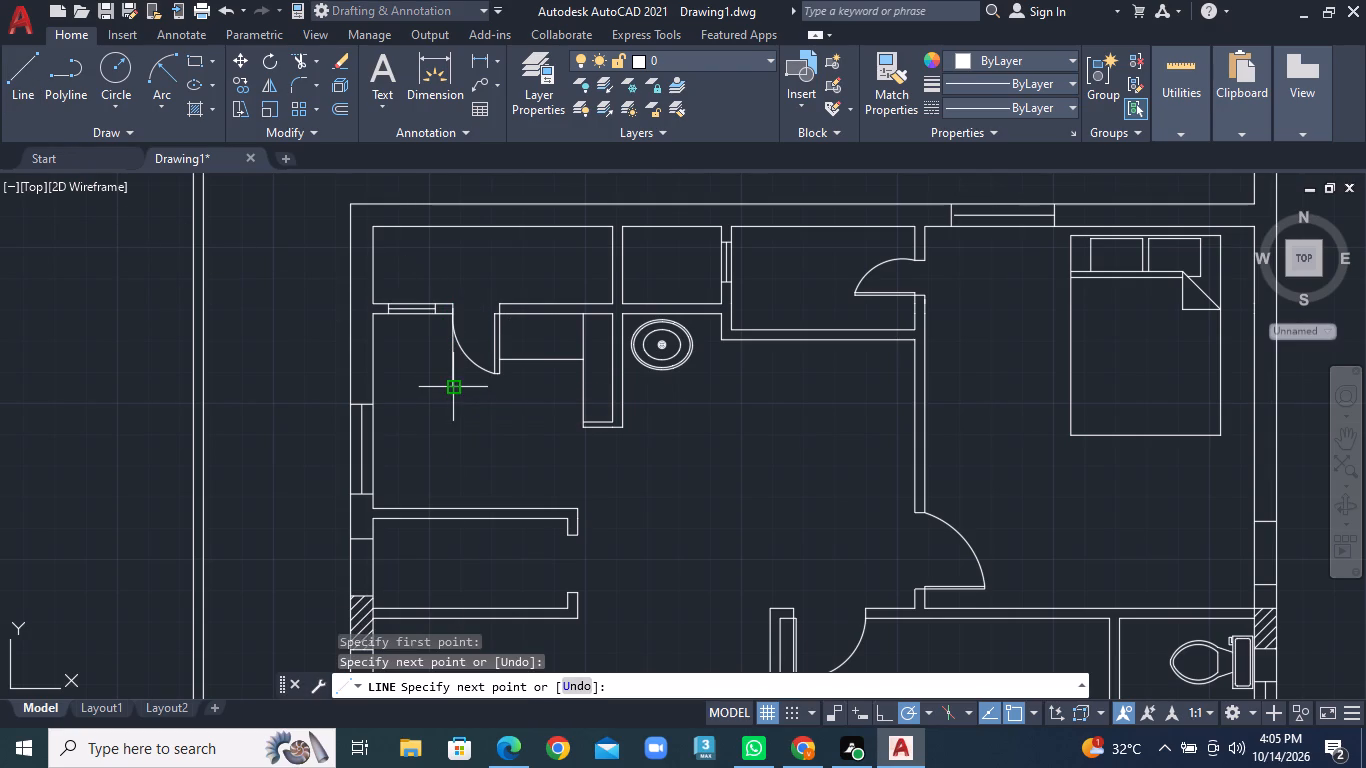
click(439, 387)
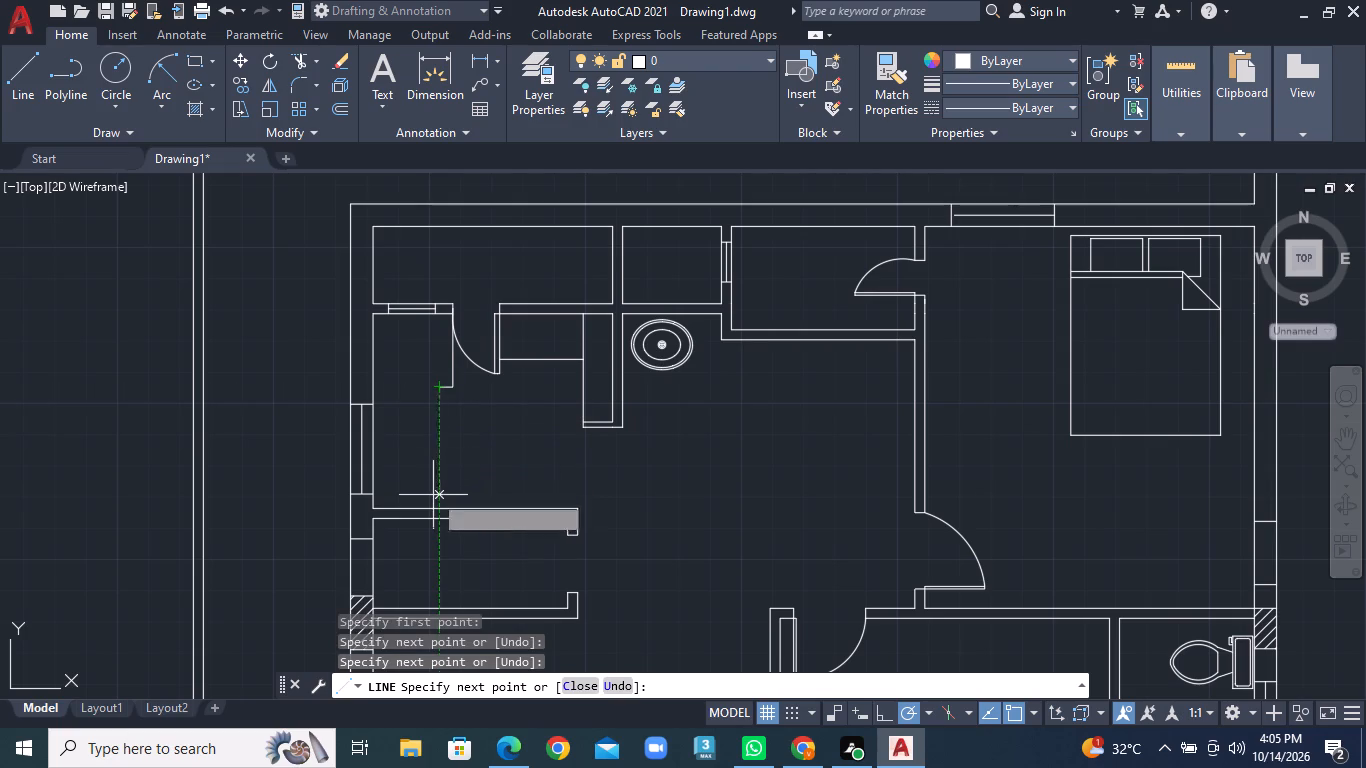
click(435, 507)
right_click(435, 507)
click(488, 266)
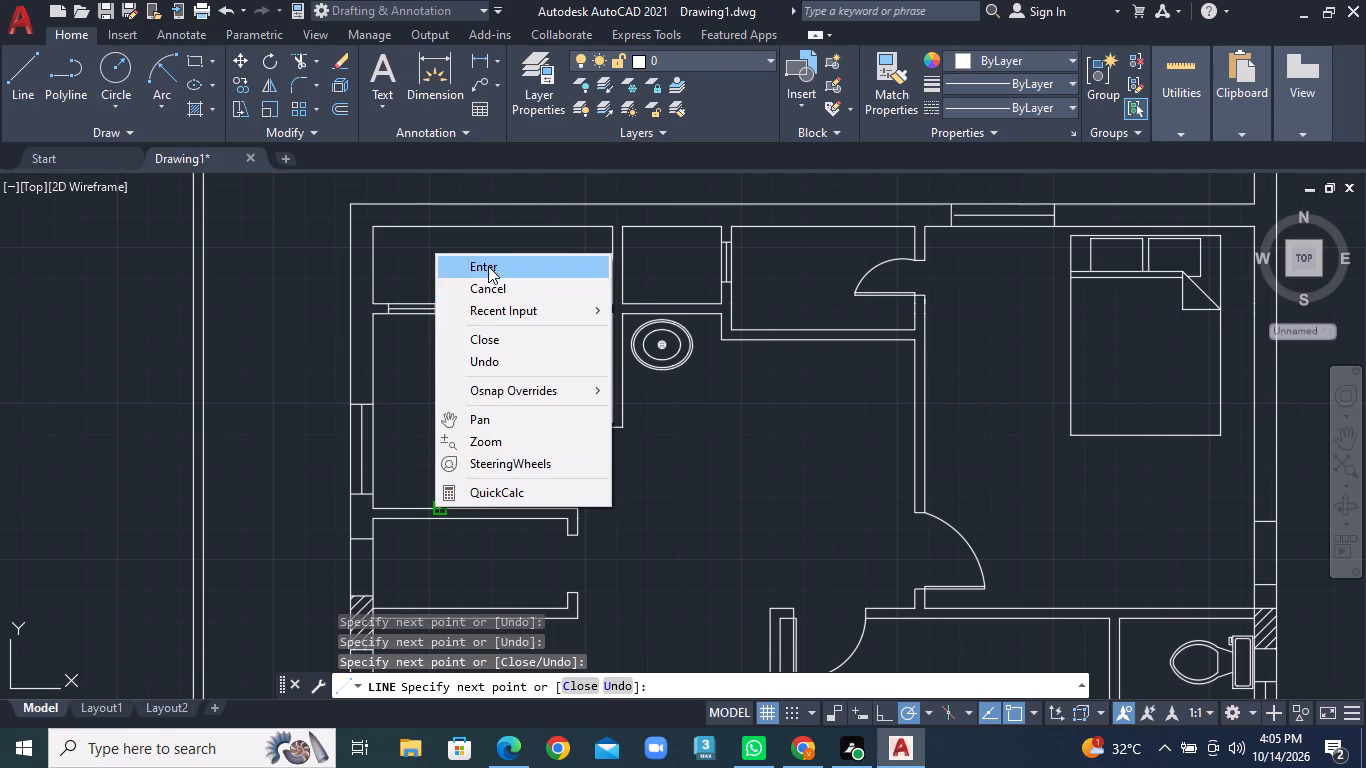
Draw the first stair line vertically across the passage between the two units, wall to wall, a short distance west of the east wall.
scroll(509, 446, down, 1)
middle_drag(532, 545, 495, 395)
middle_click(487, 358)
scroll(487, 358, up, 1)
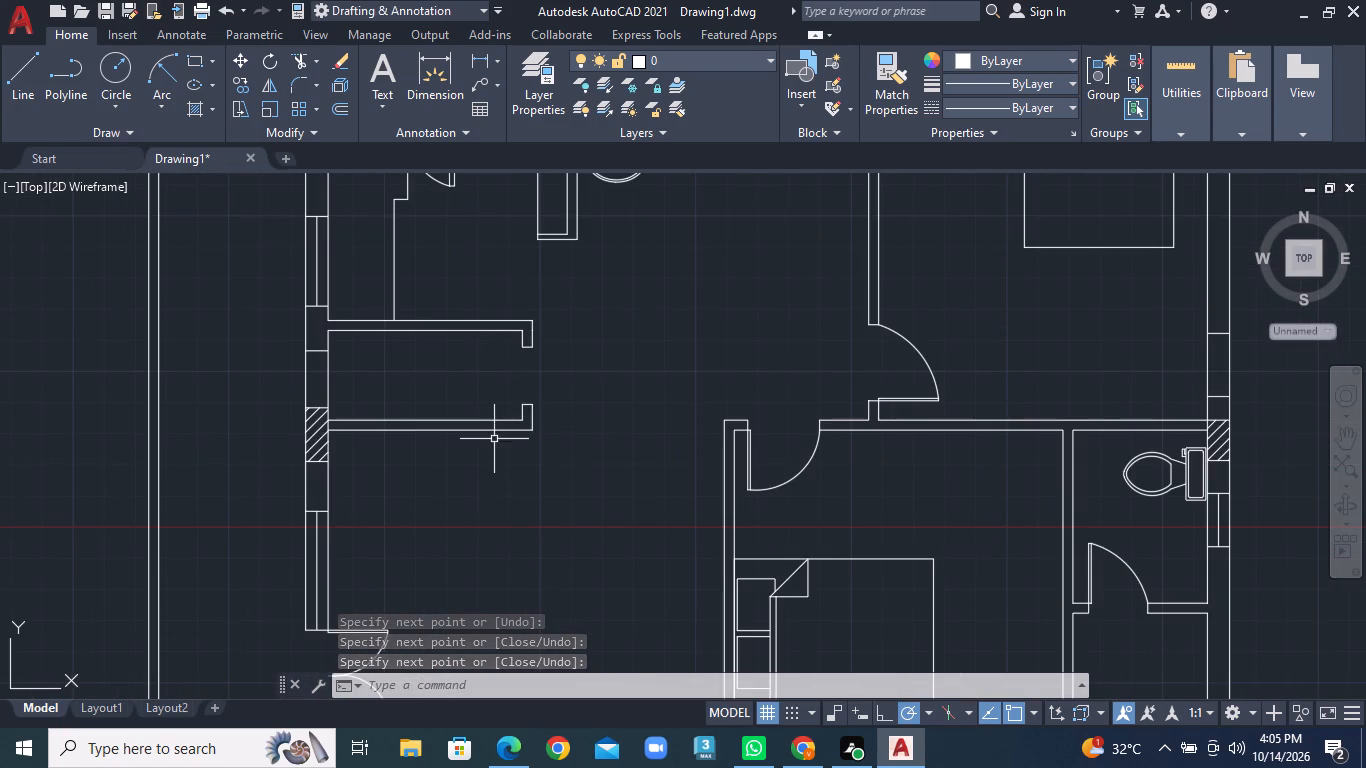
scroll(494, 439, up, 1)
scroll(488, 438, down, 1)
middle_drag(654, 482, 449, 318)
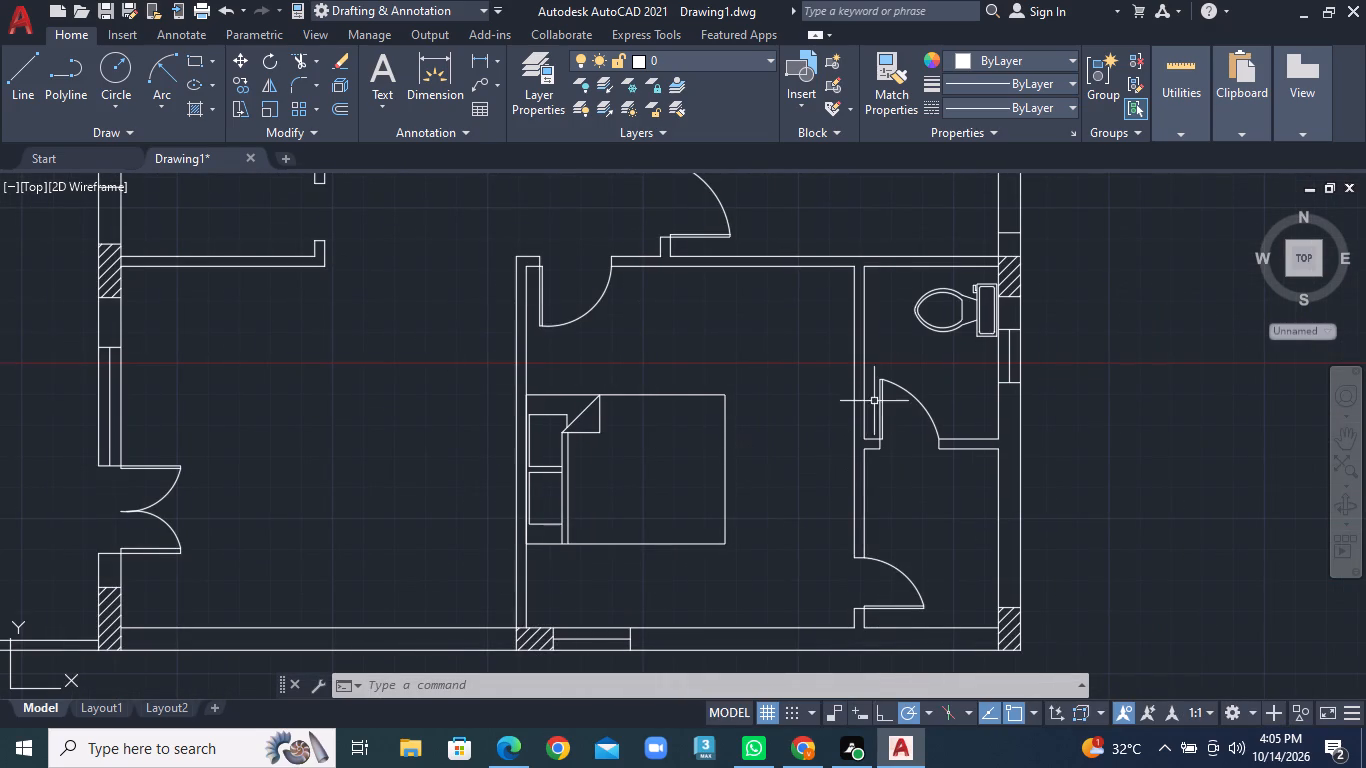
middle_drag(875, 394, 825, 560)
scroll(824, 346, down, 1)
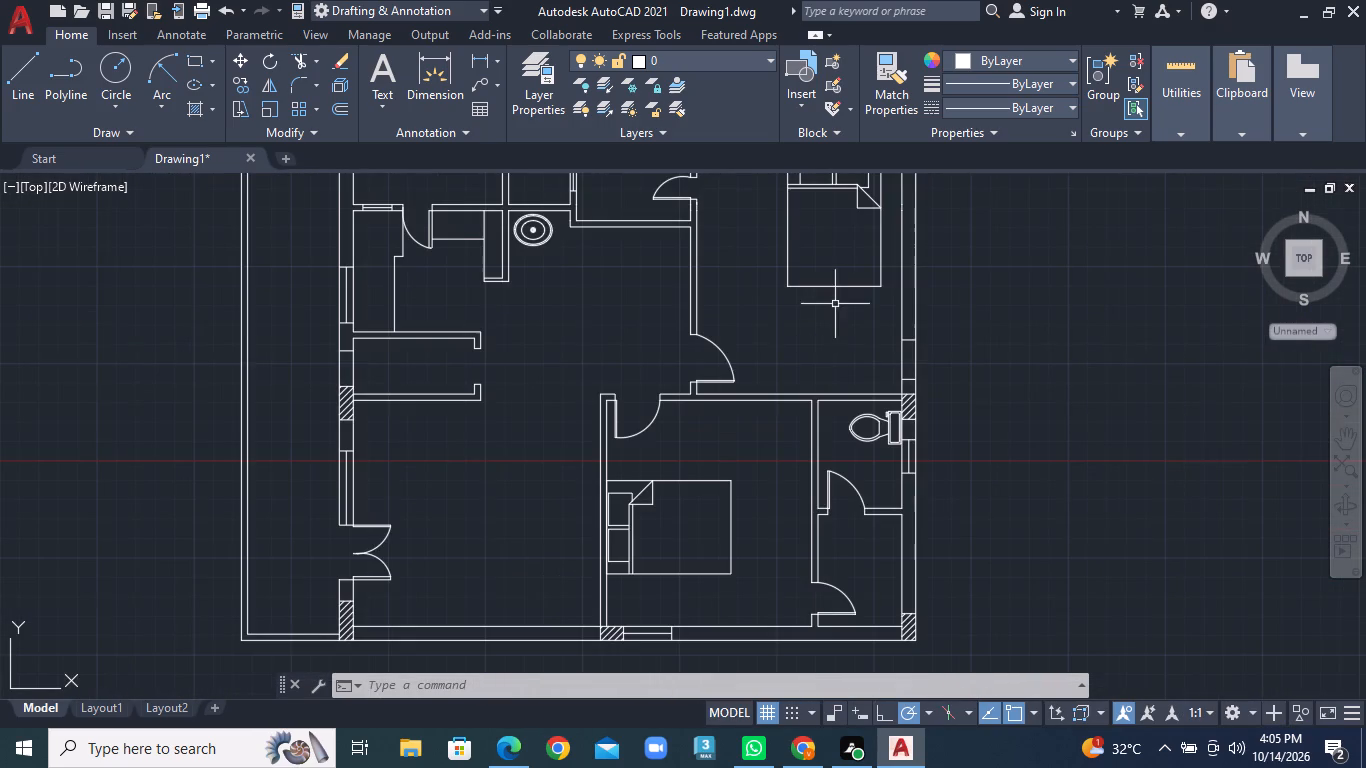
middle_drag(835, 304, 733, 558)
middle_drag(703, 359, 678, 487)
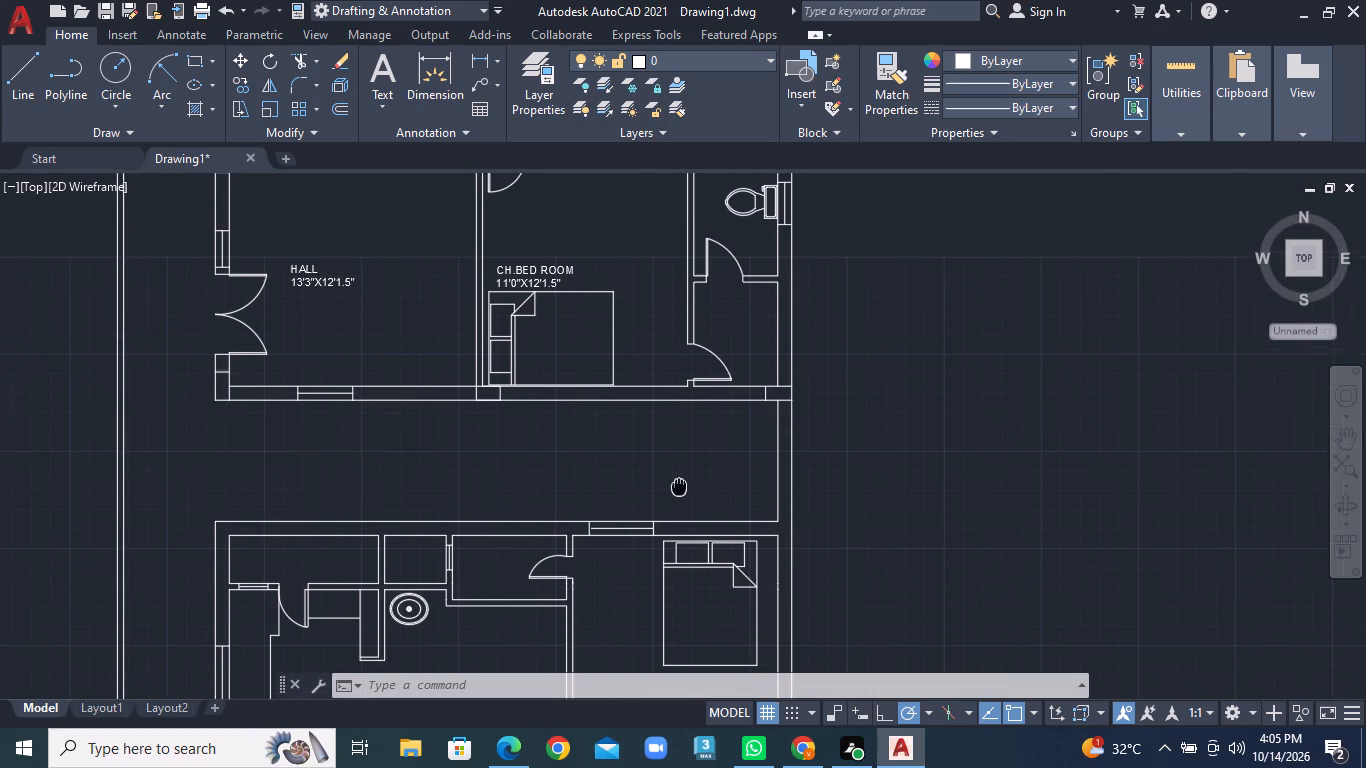
middle_drag(678, 487, 669, 504)
scroll(634, 445, up, 2)
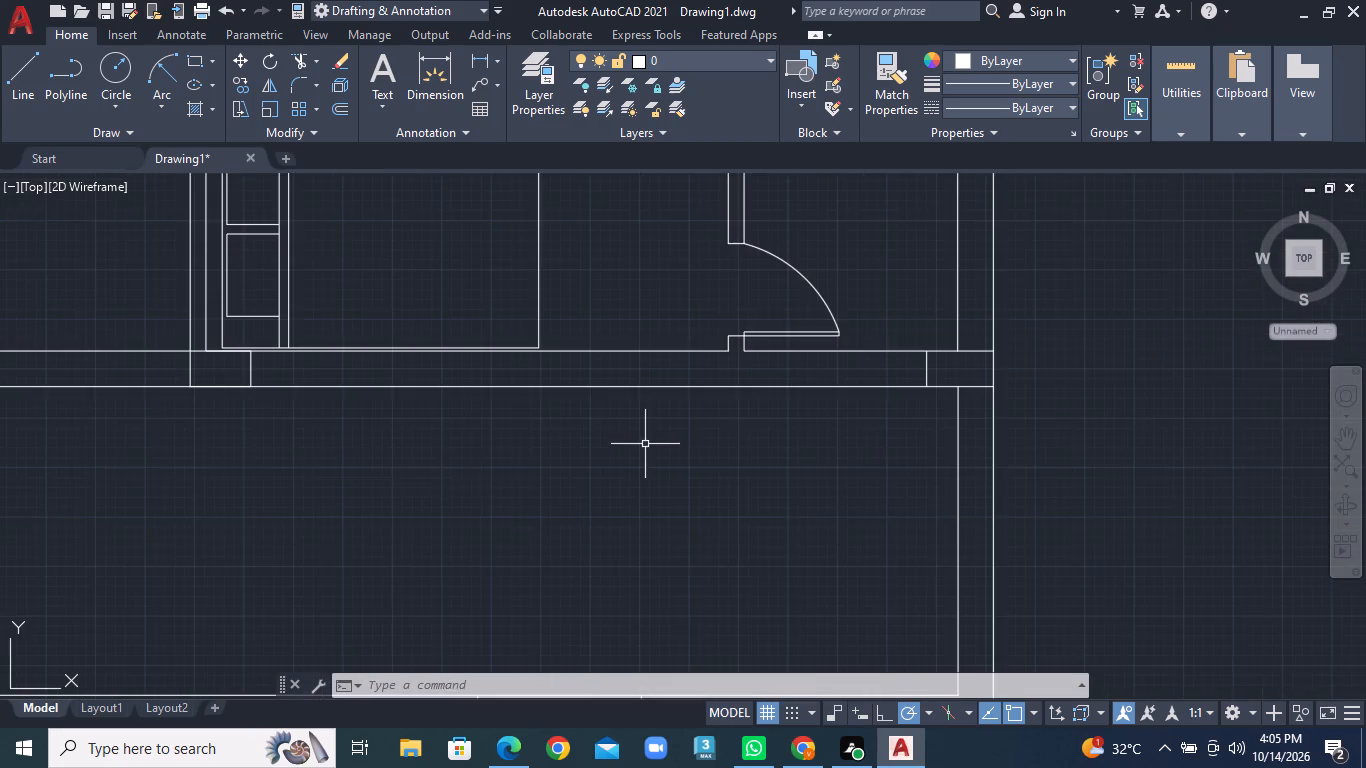
middle_drag(645, 443, 666, 288)
click(22, 85)
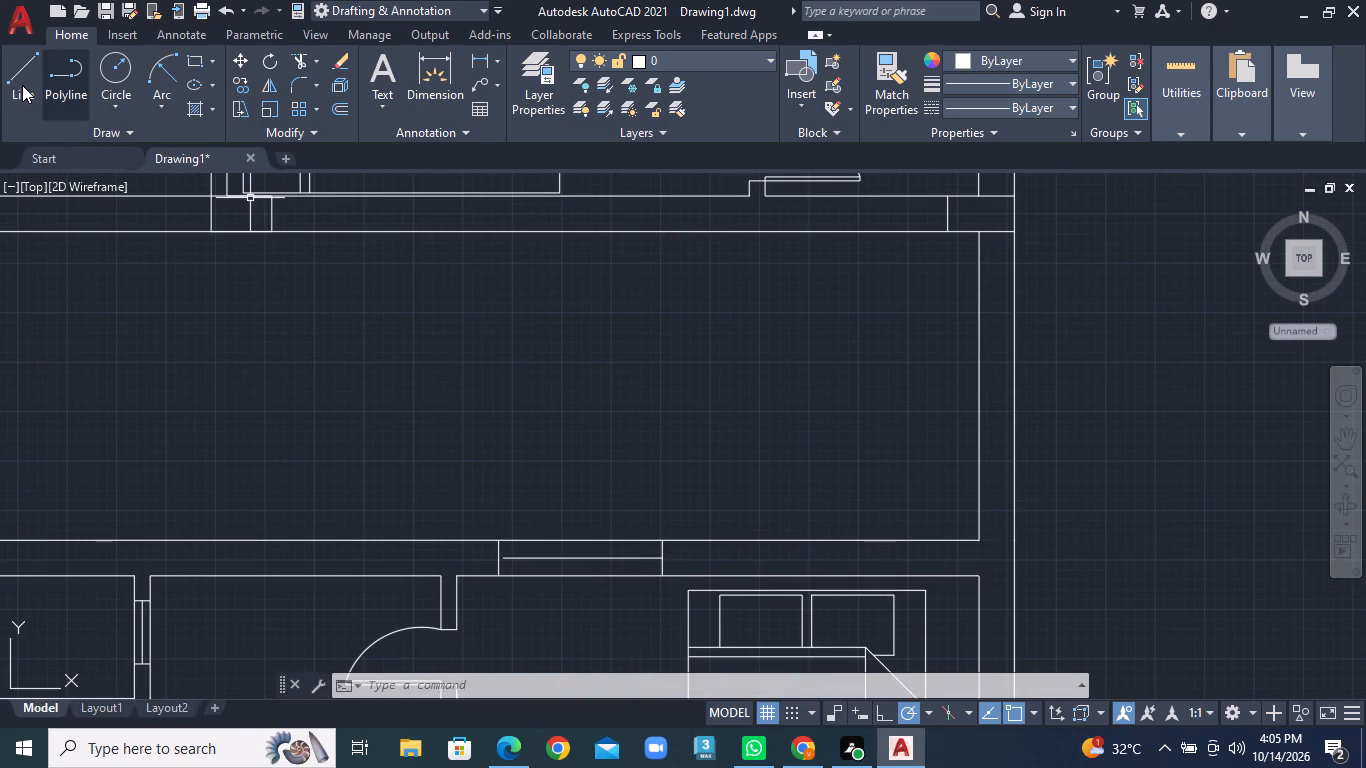
click(813, 236)
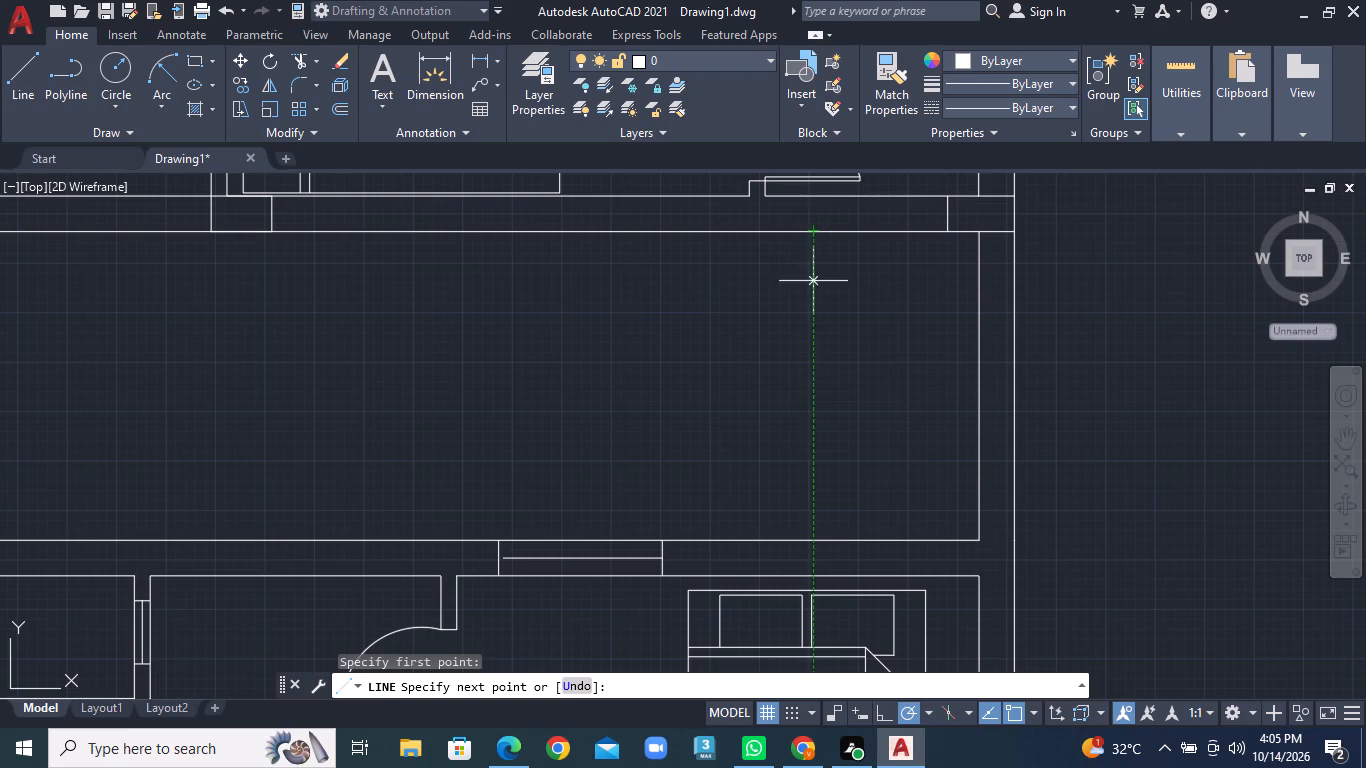
click(820, 538)
right_click(820, 538)
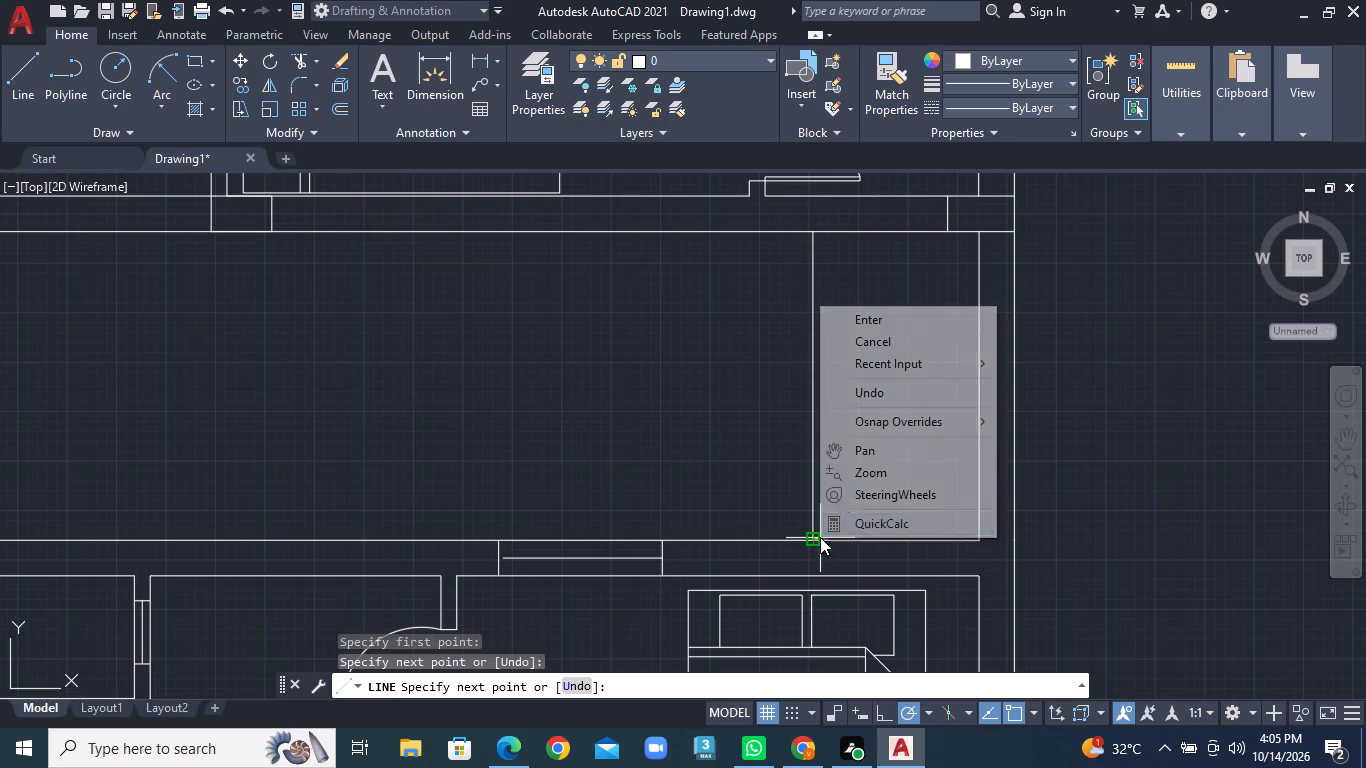
click(867, 316)
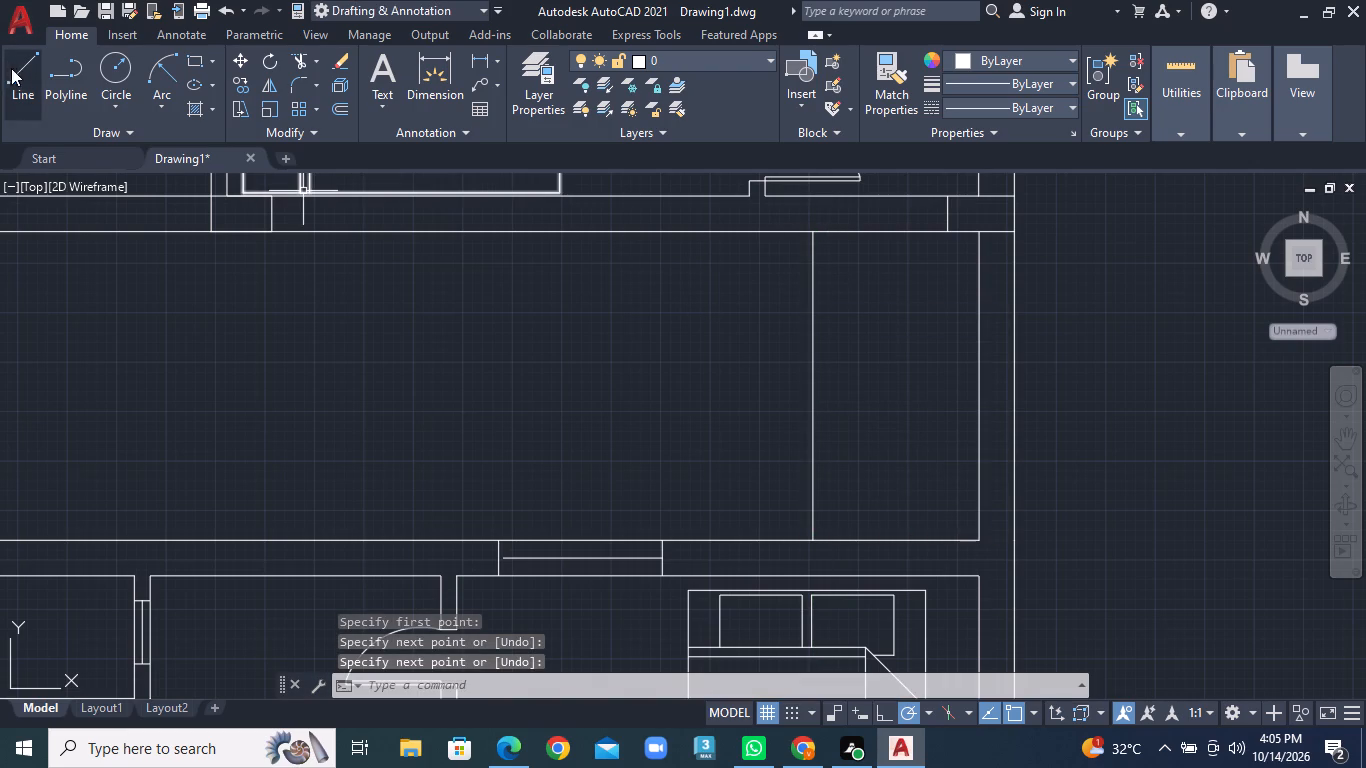
Offset the stair line 9" westward seven times in succession, each from the previous copy, to form the first treads.
click(21, 68)
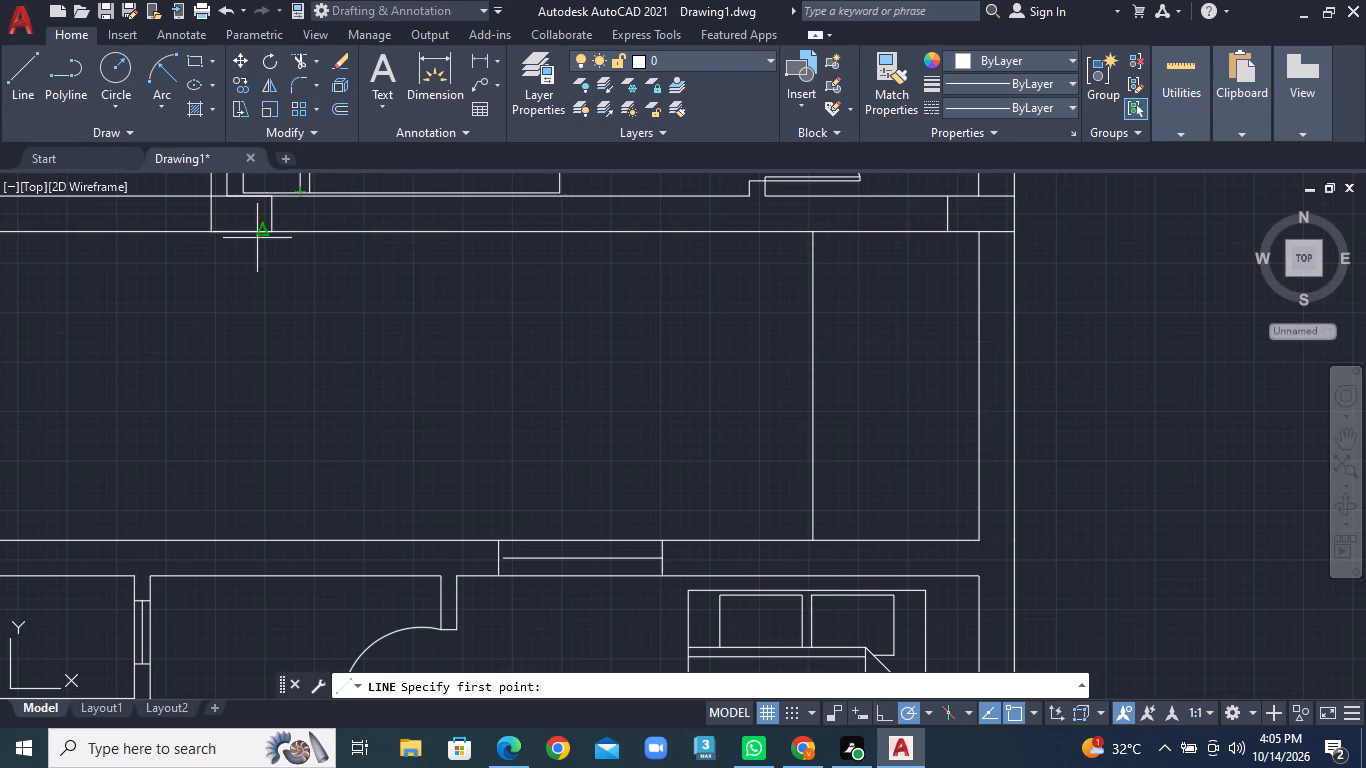
click(337, 106)
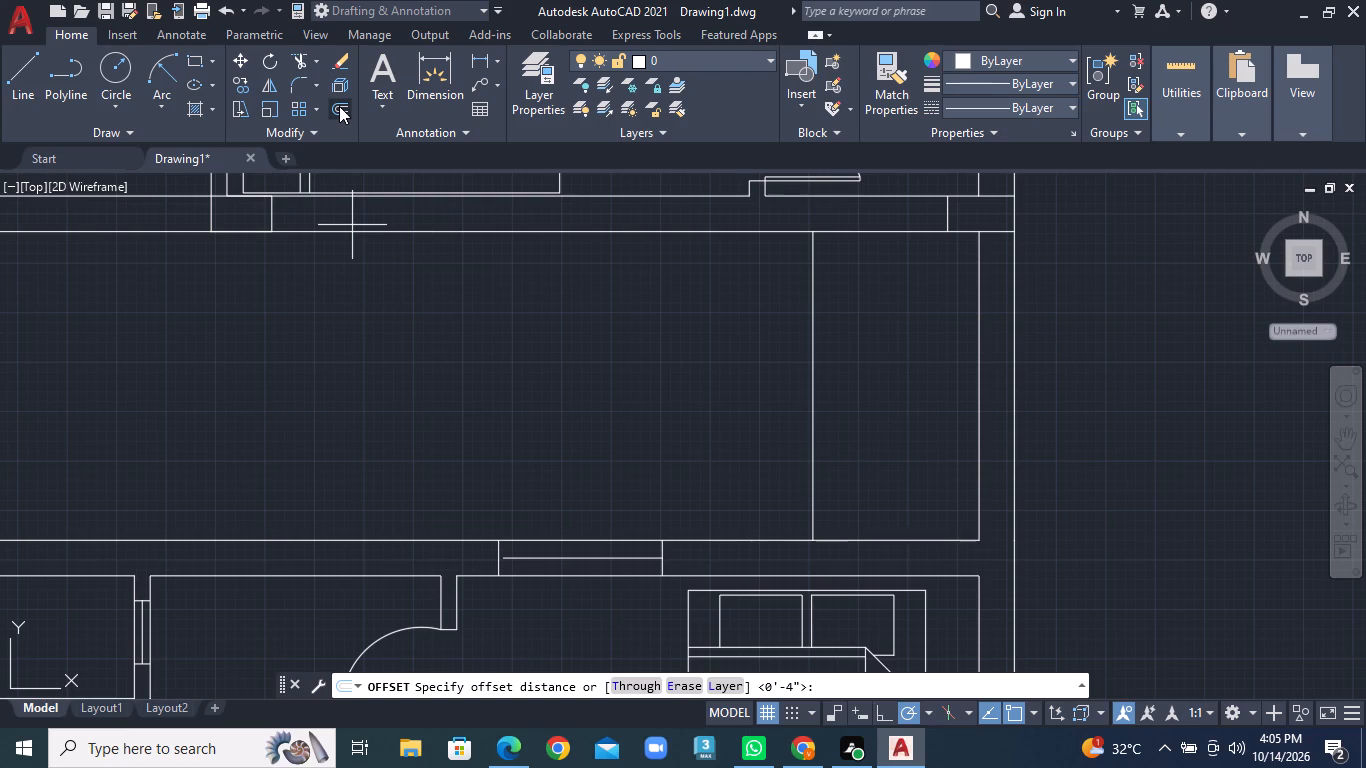
text(9")
key(Return)
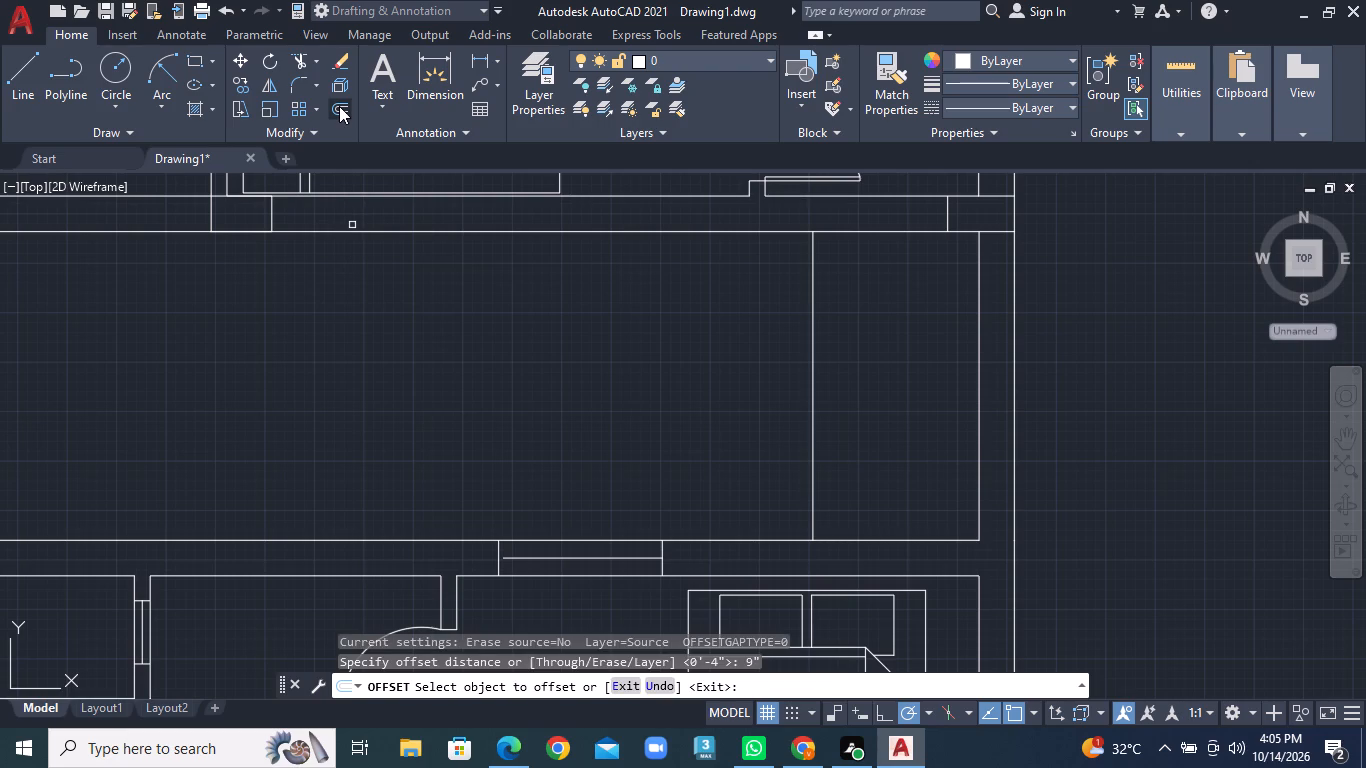
click(812, 363)
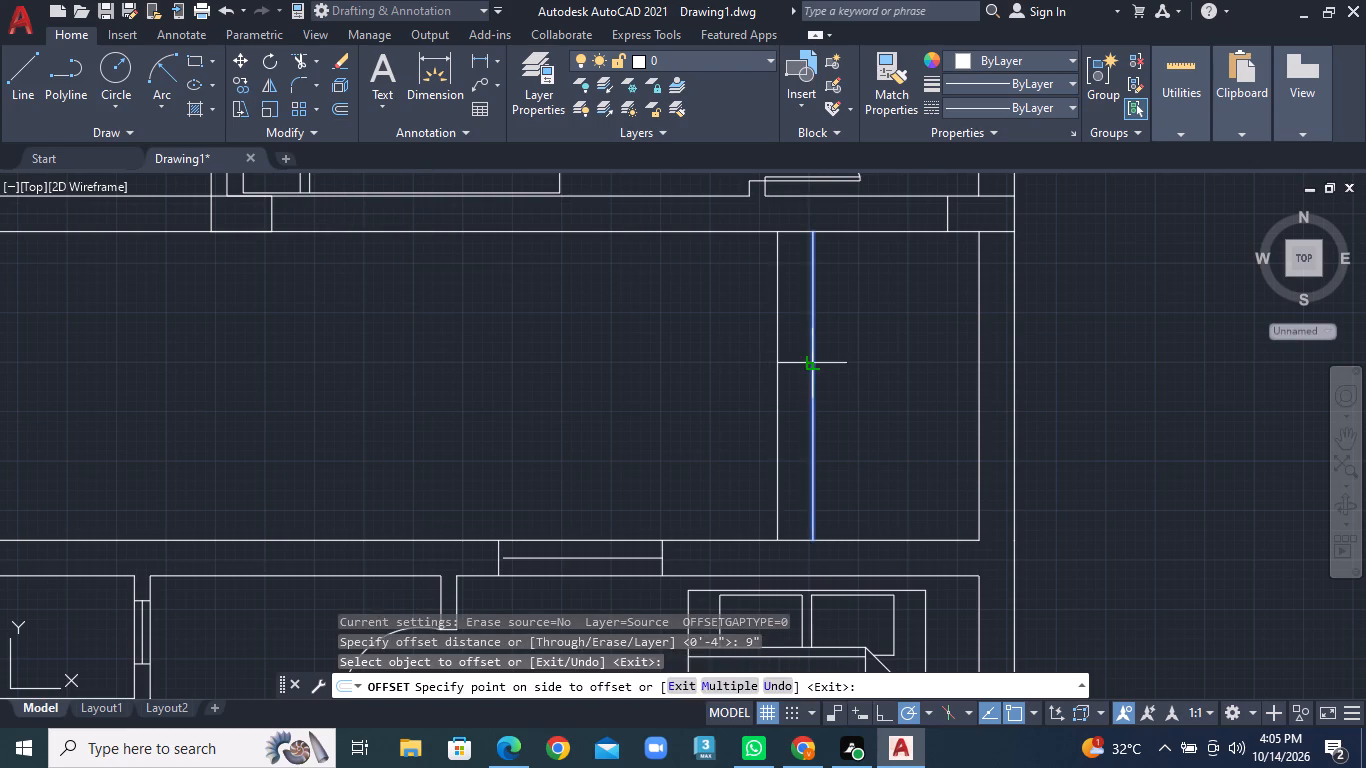
click(754, 365)
click(775, 355)
click(696, 358)
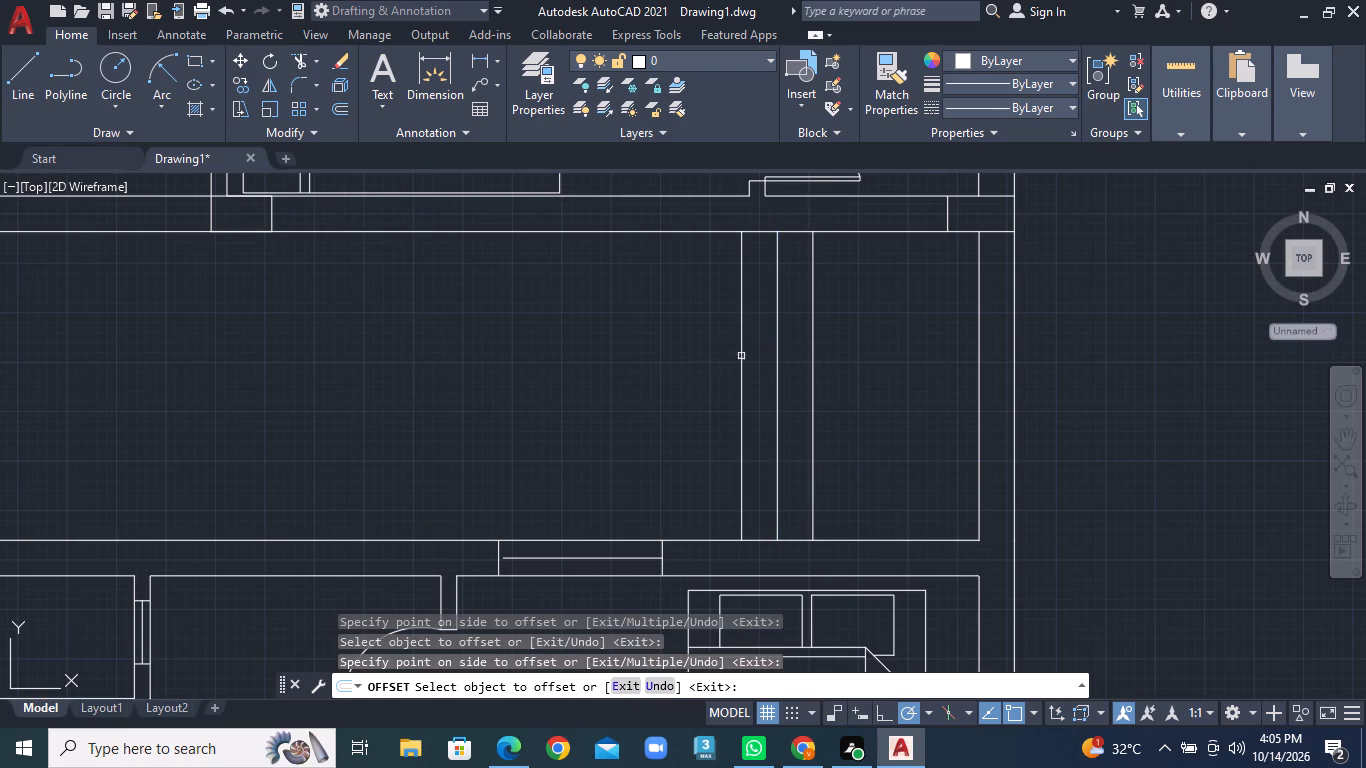
double_click(744, 357)
click(643, 362)
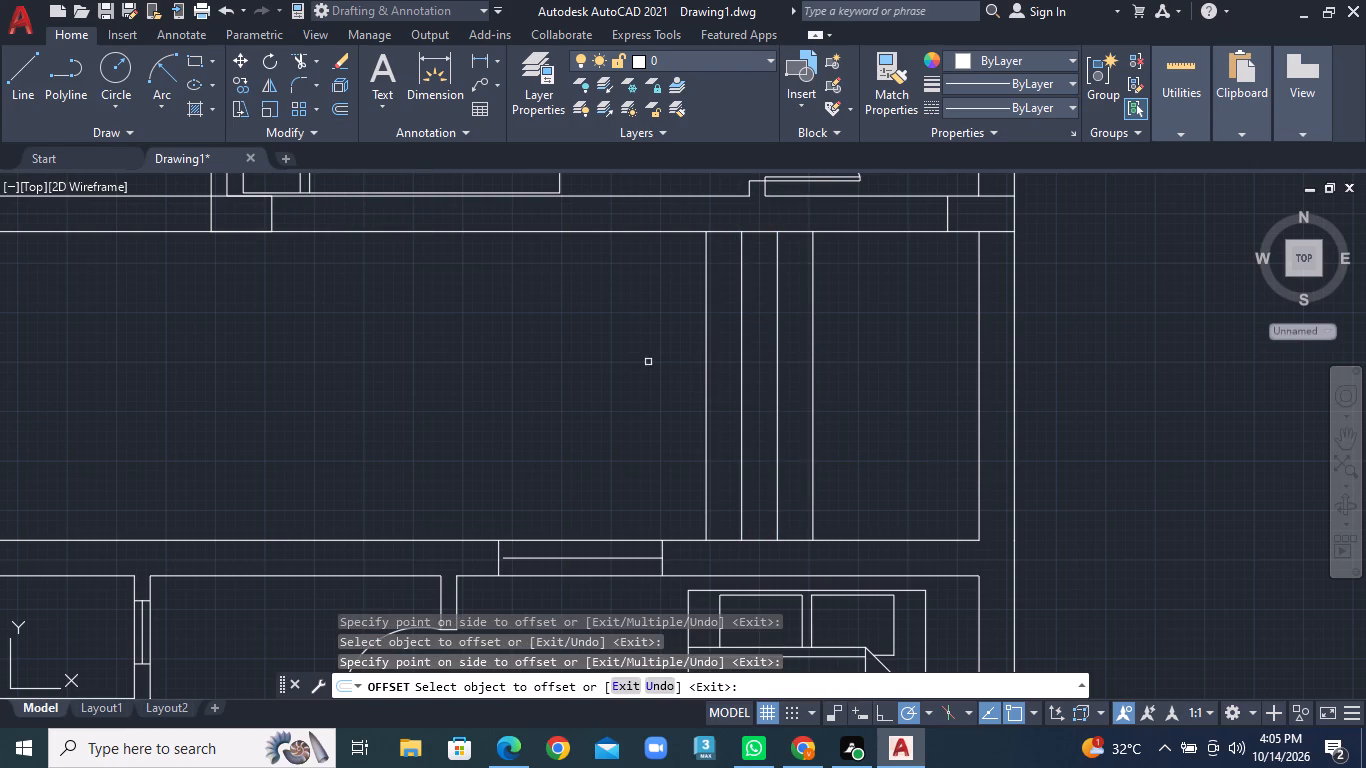
click(707, 363)
click(636, 363)
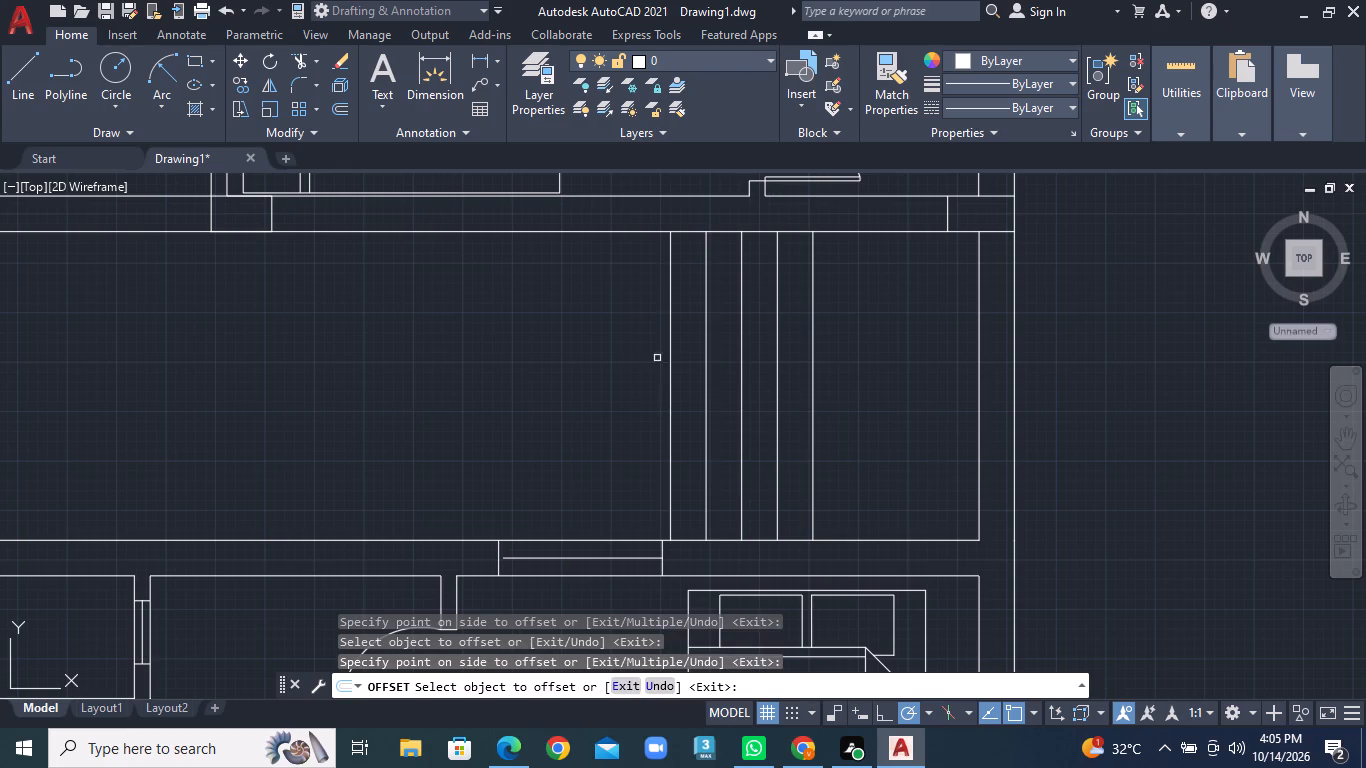
click(670, 361)
click(616, 361)
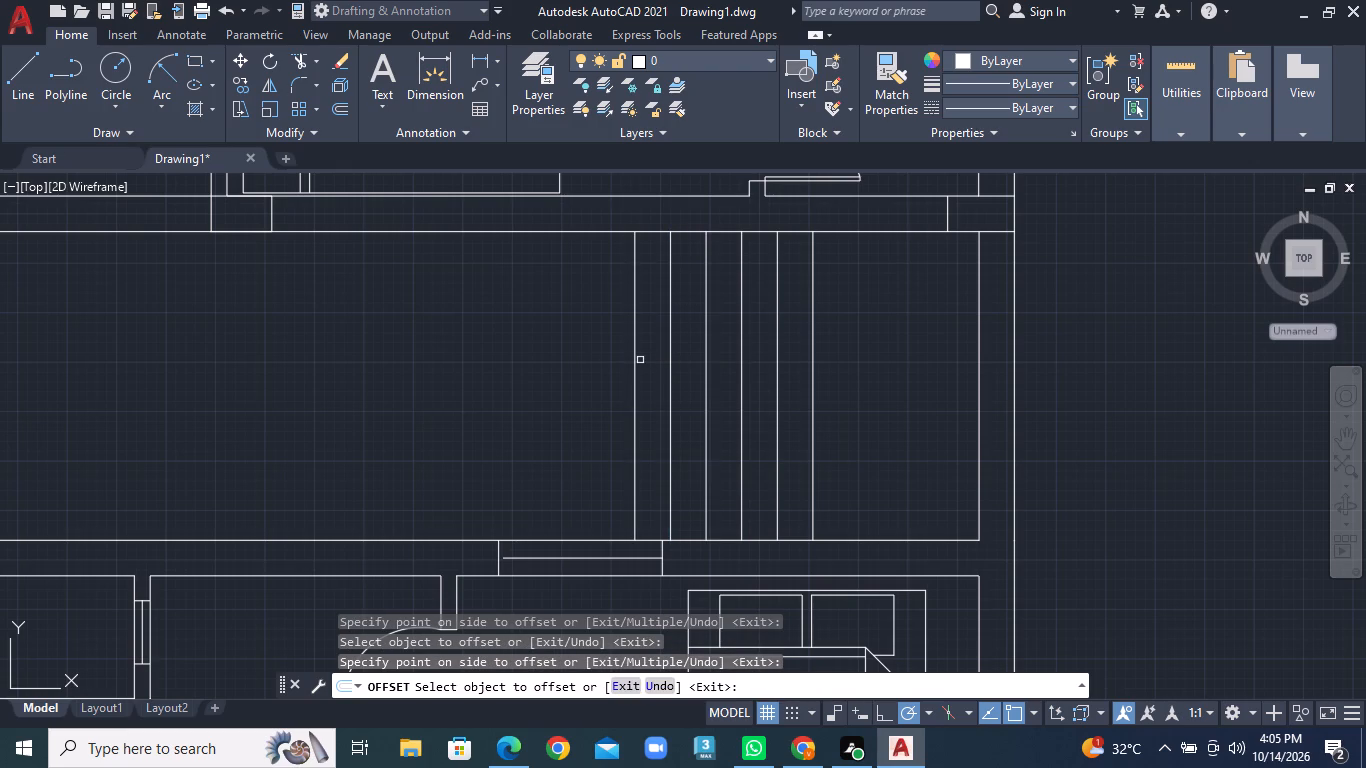
click(631, 360)
click(571, 367)
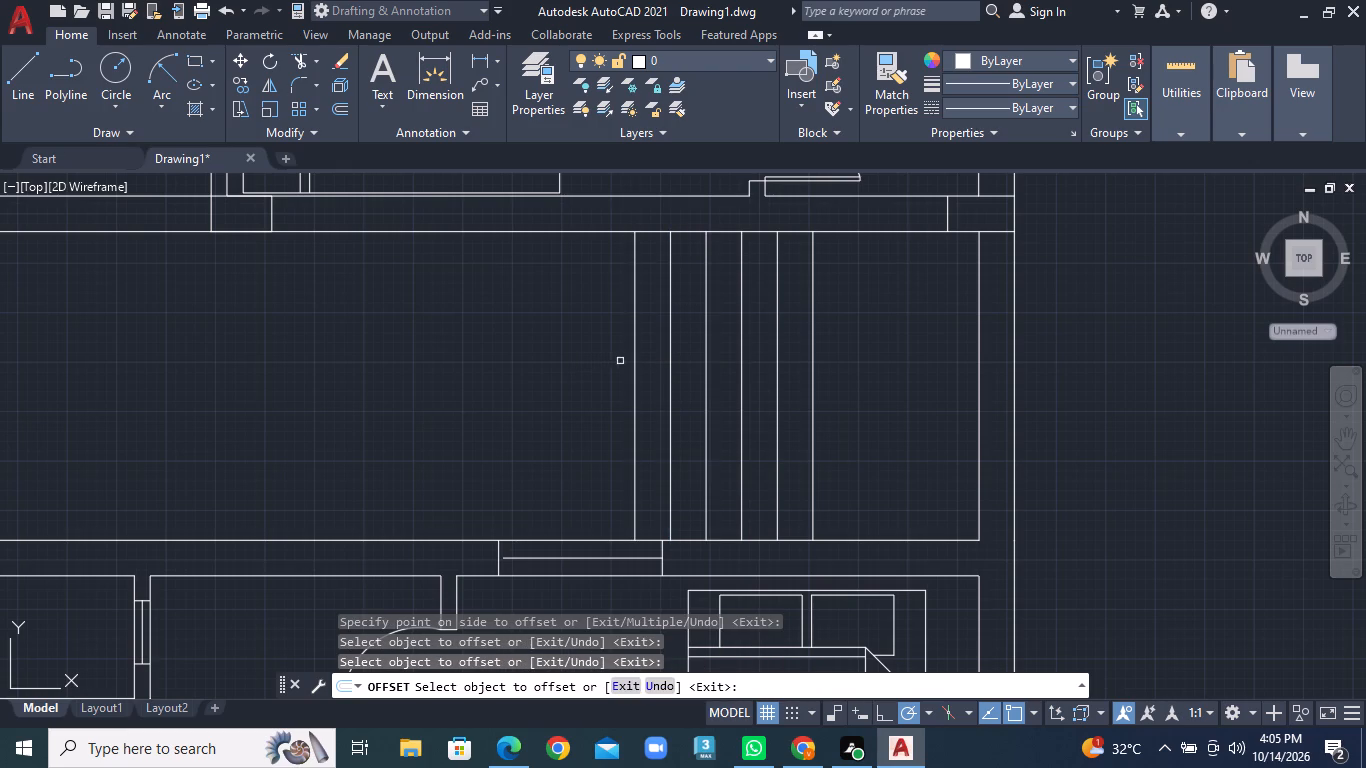
click(636, 362)
click(542, 364)
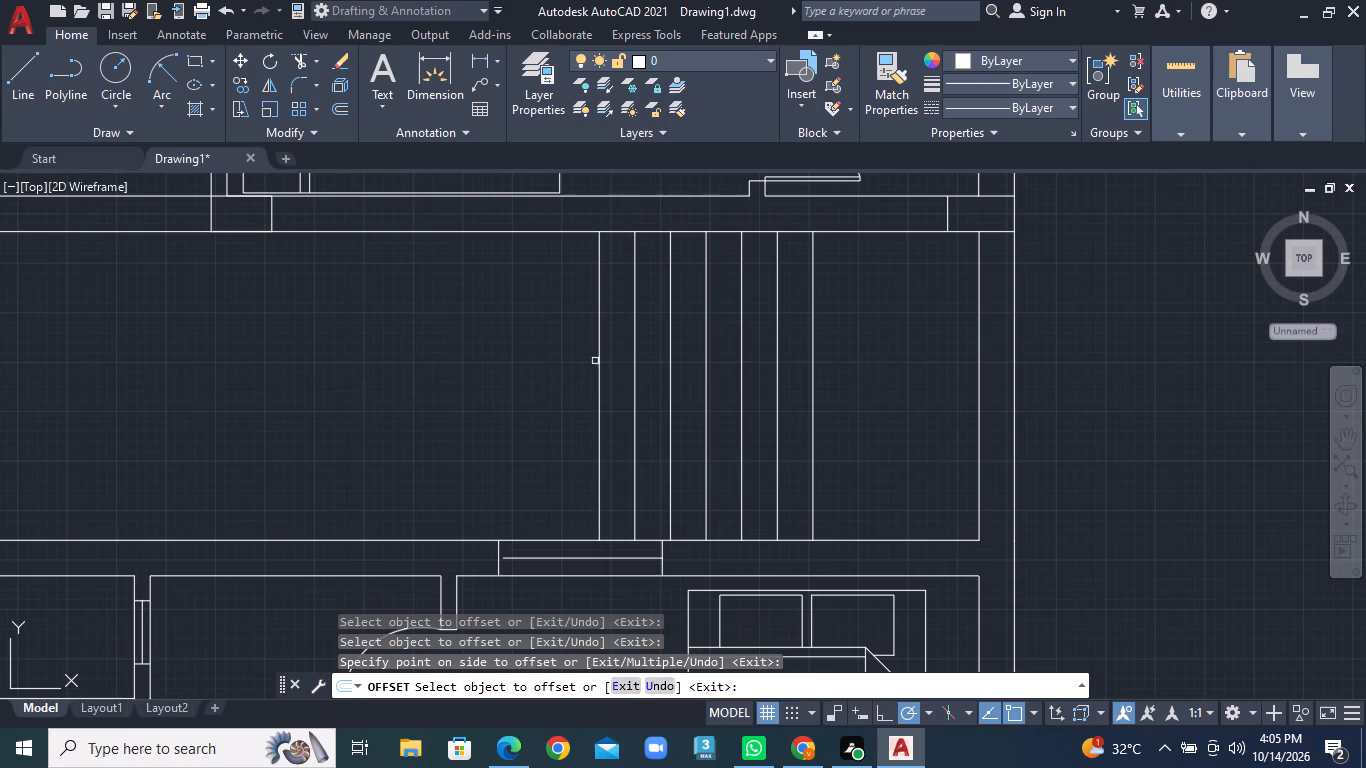
drag(597, 361, 583, 362)
click(509, 362)
click(559, 358)
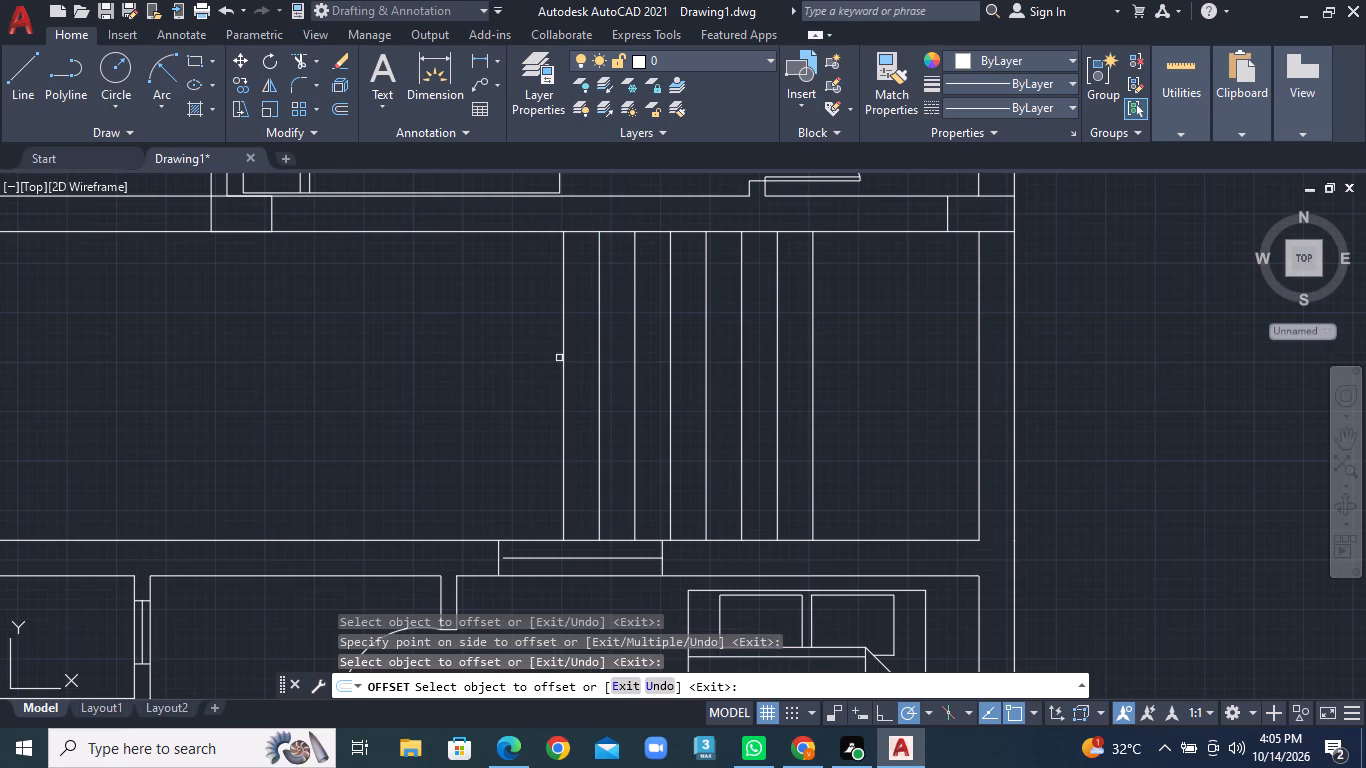
click(486, 358)
Continue the staircase with six more successive offsets at the same 9" spacing, west of the last tread line.
scroll(495, 400, down, 1)
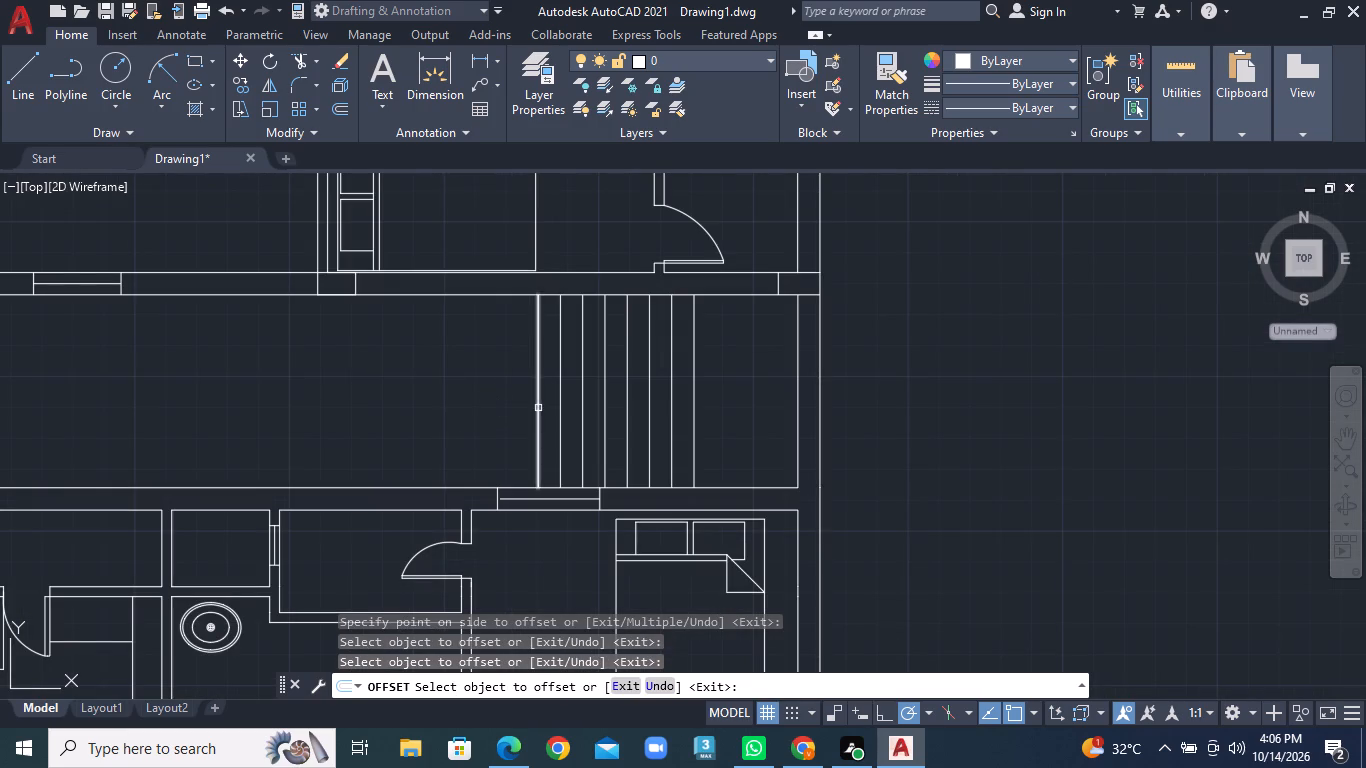
click(538, 408)
click(522, 413)
click(514, 411)
click(471, 411)
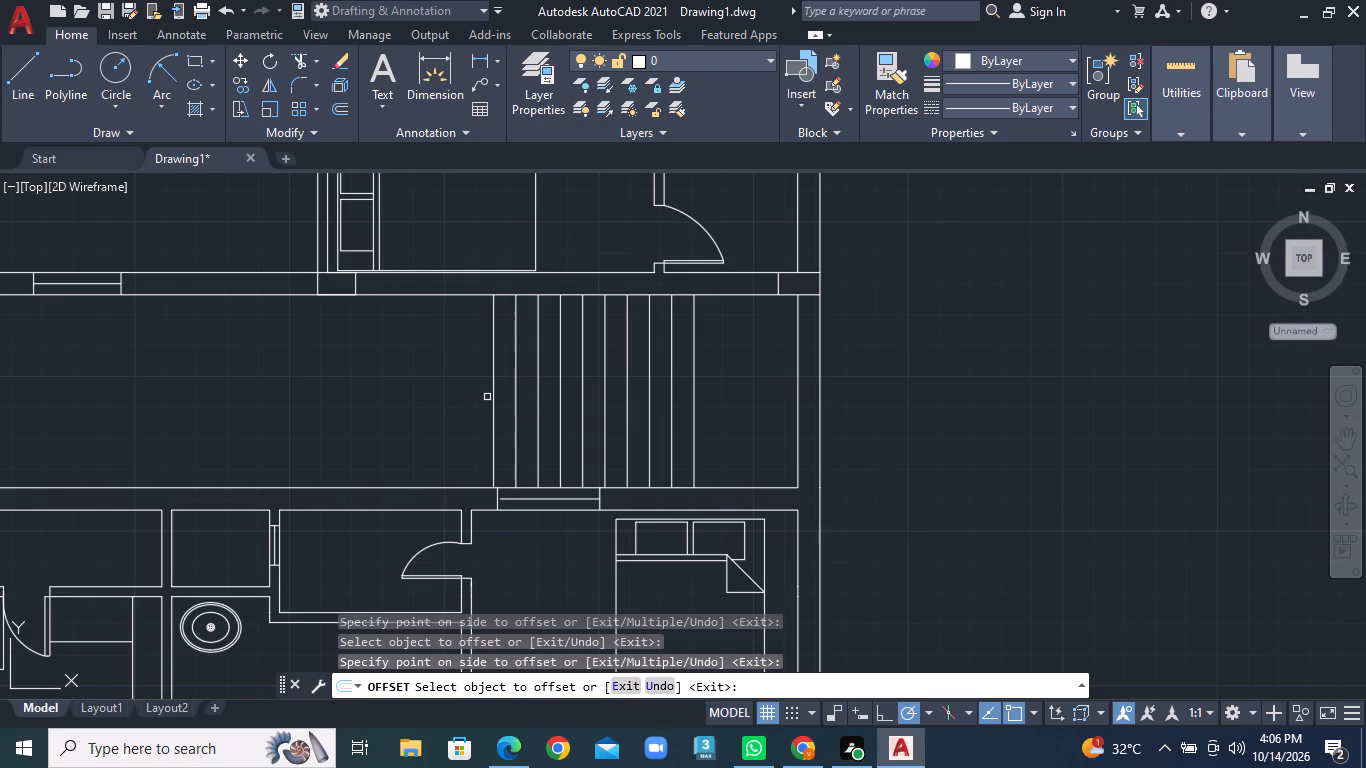
click(492, 397)
click(423, 396)
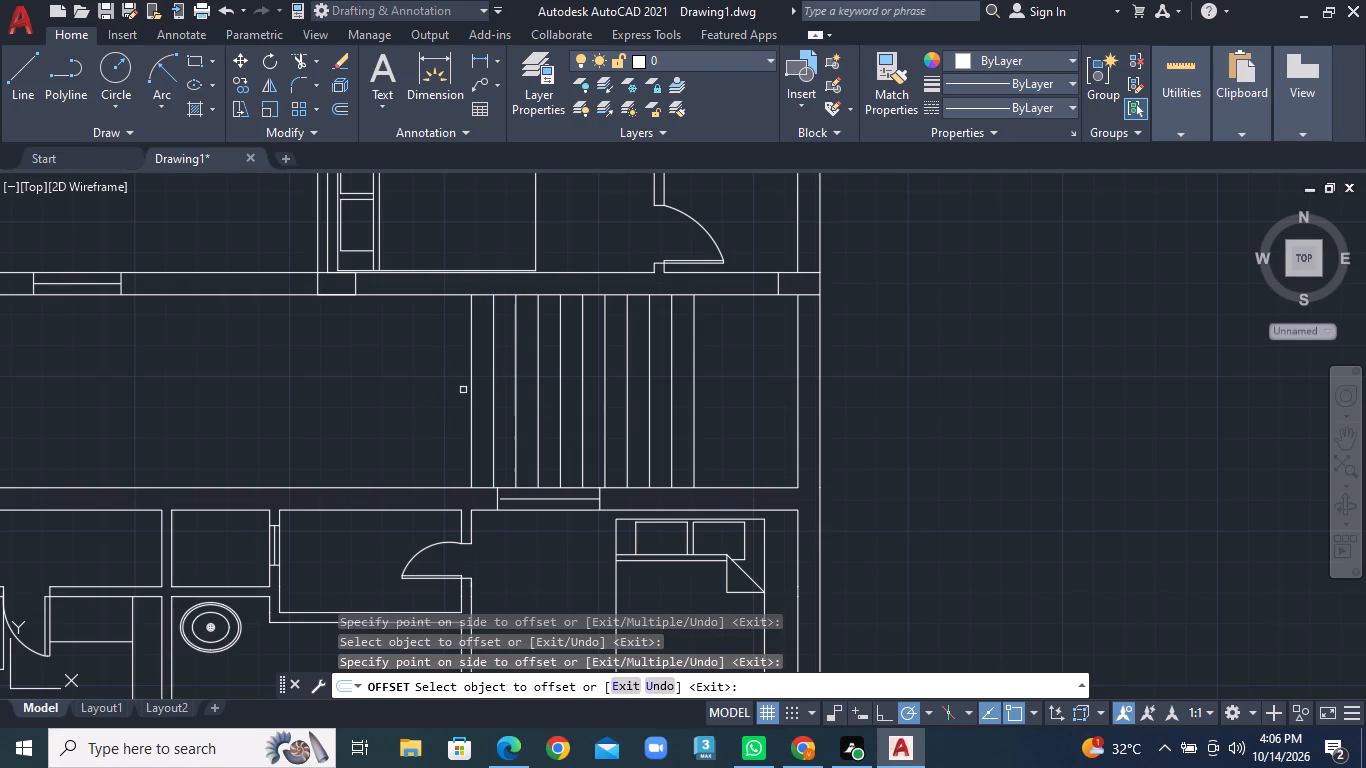
click(472, 390)
click(417, 390)
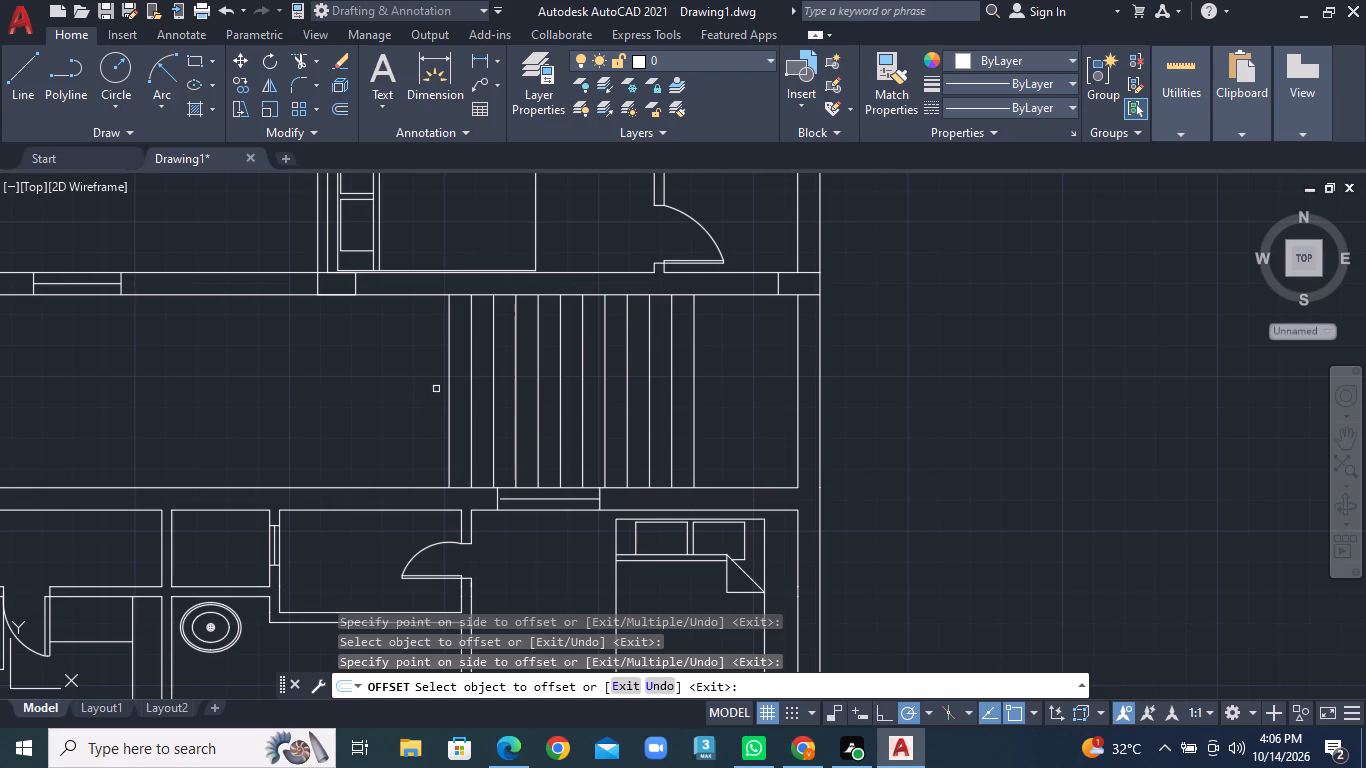
click(447, 389)
click(377, 389)
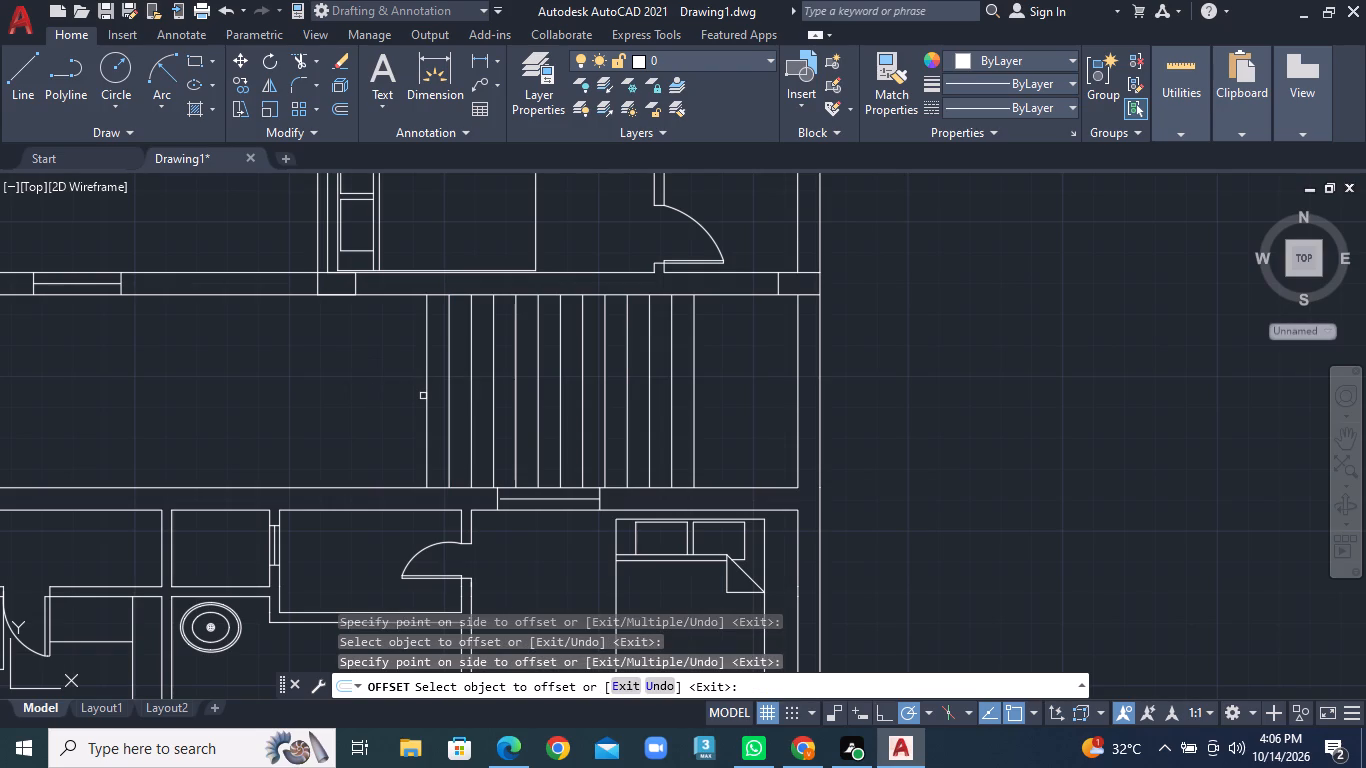
click(424, 397)
click(392, 394)
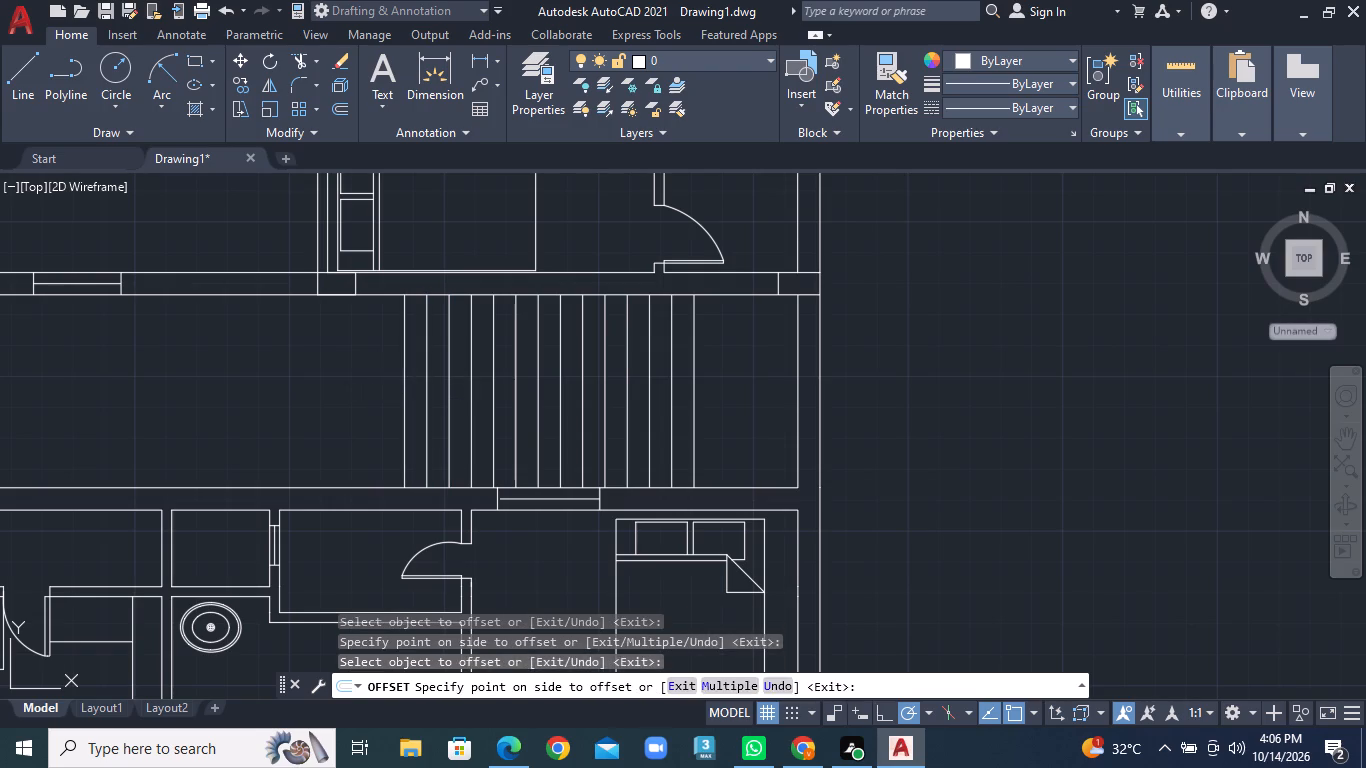
click(3, 85)
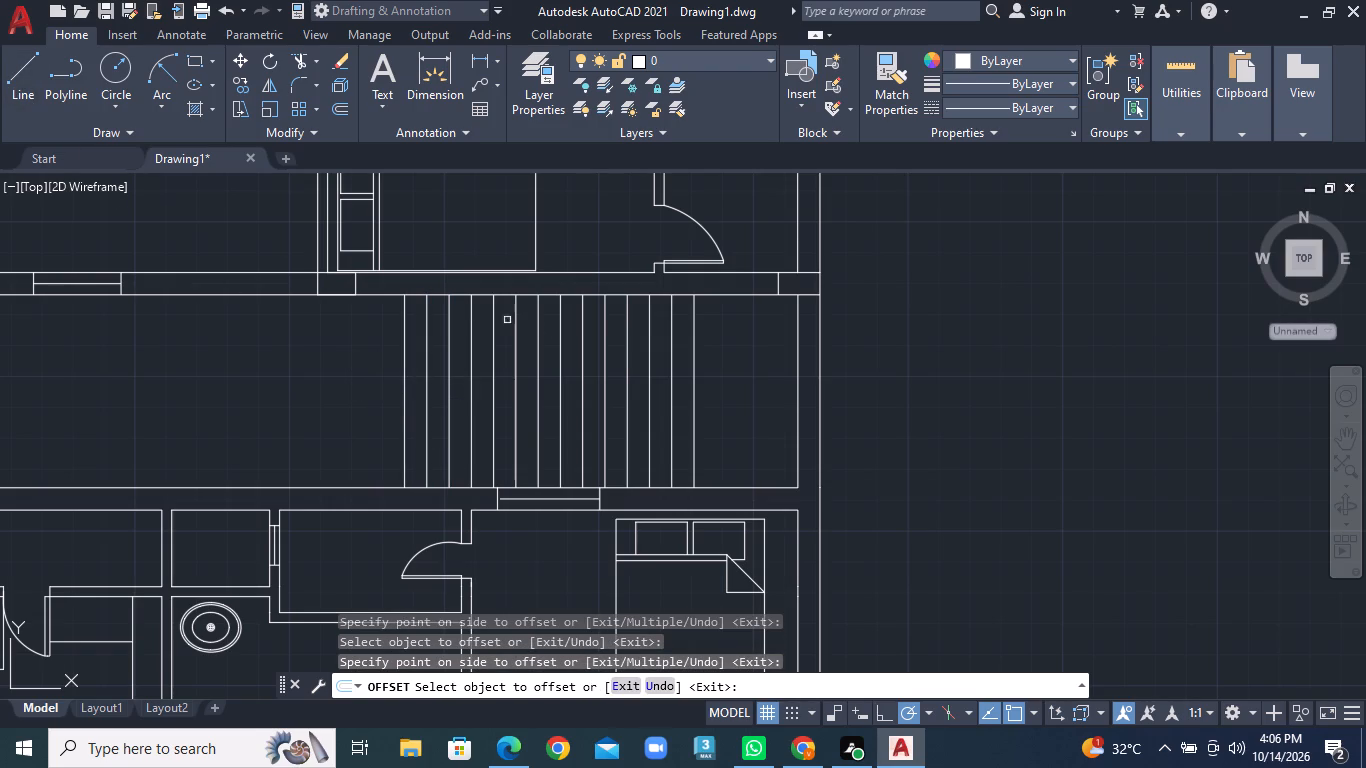
click(0, 71)
Draw a horizontal centre line across the stair treads, from the easternmost tread line's midpoint to the westernmost tread line's midpoint.
click(27, 94)
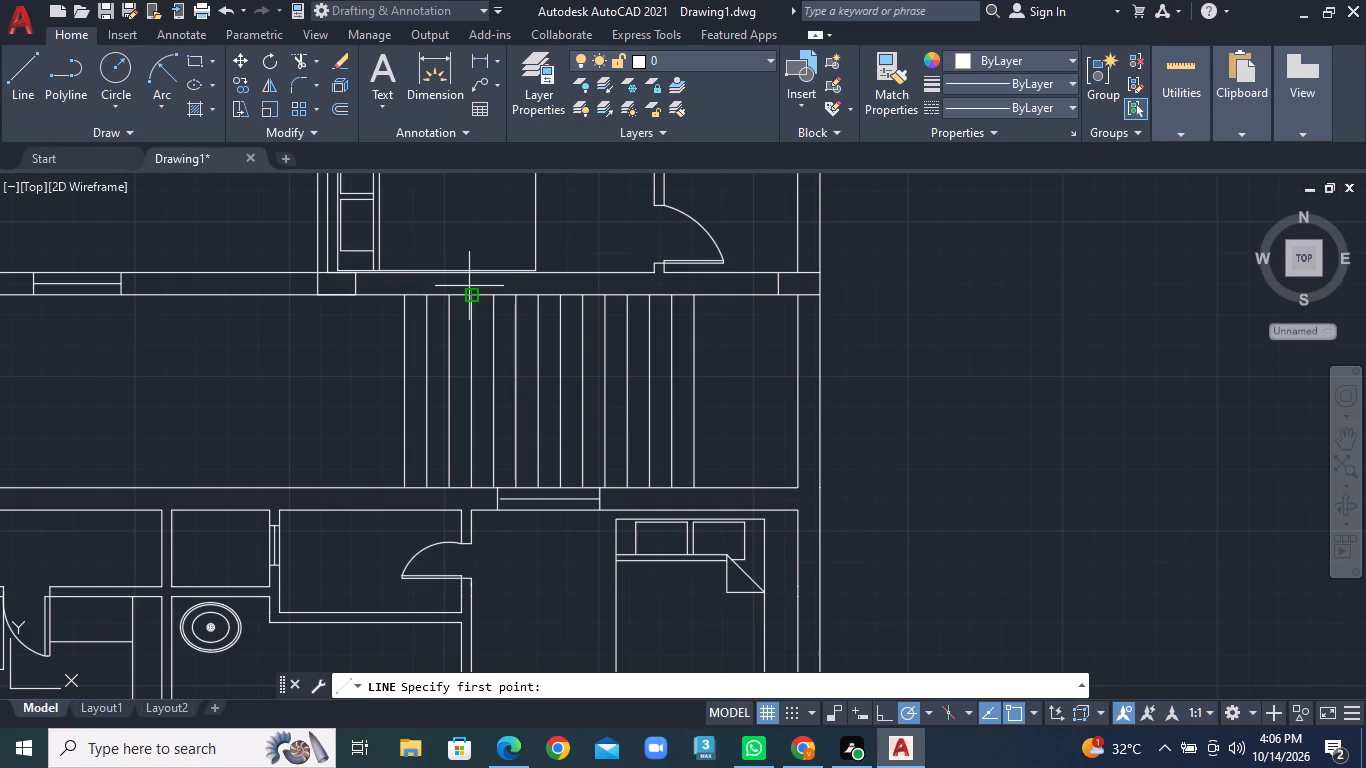
click(692, 398)
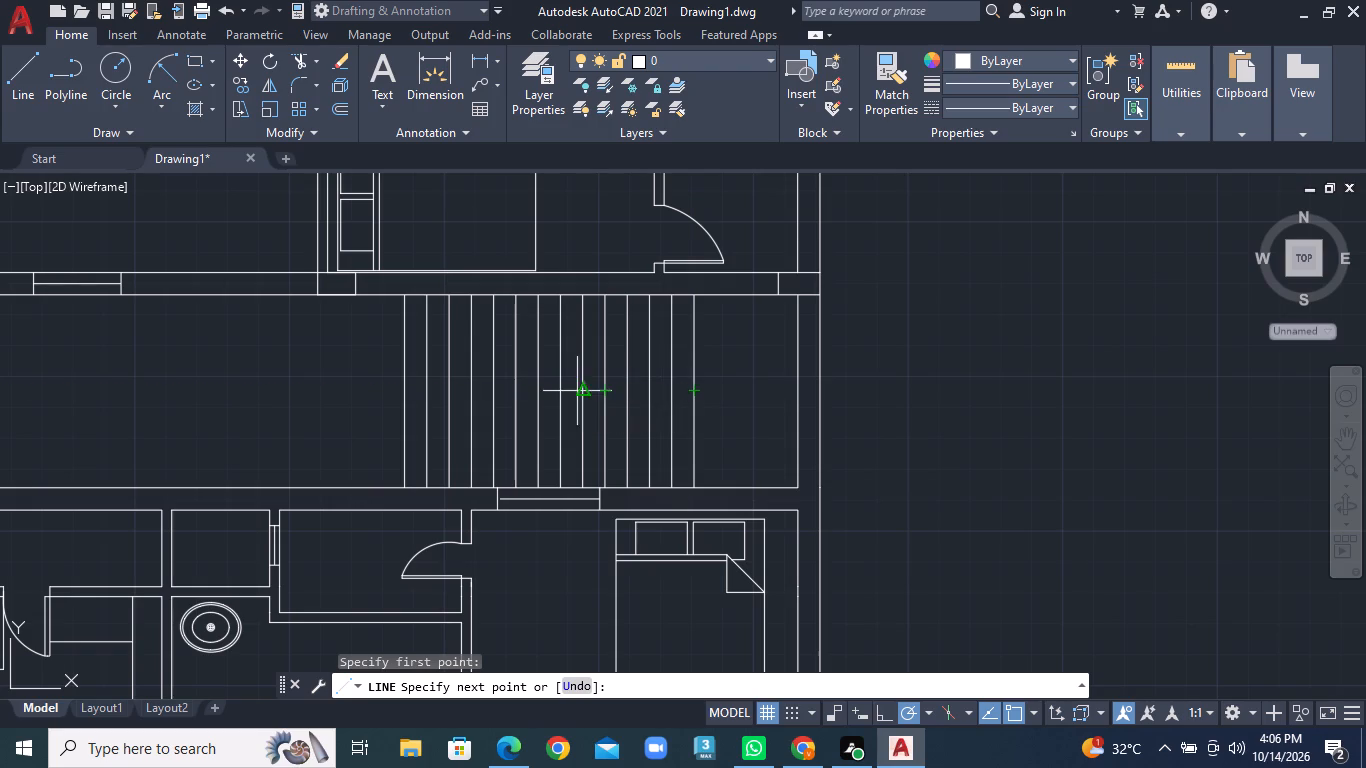
click(412, 387)
right_click(412, 387)
click(438, 403)
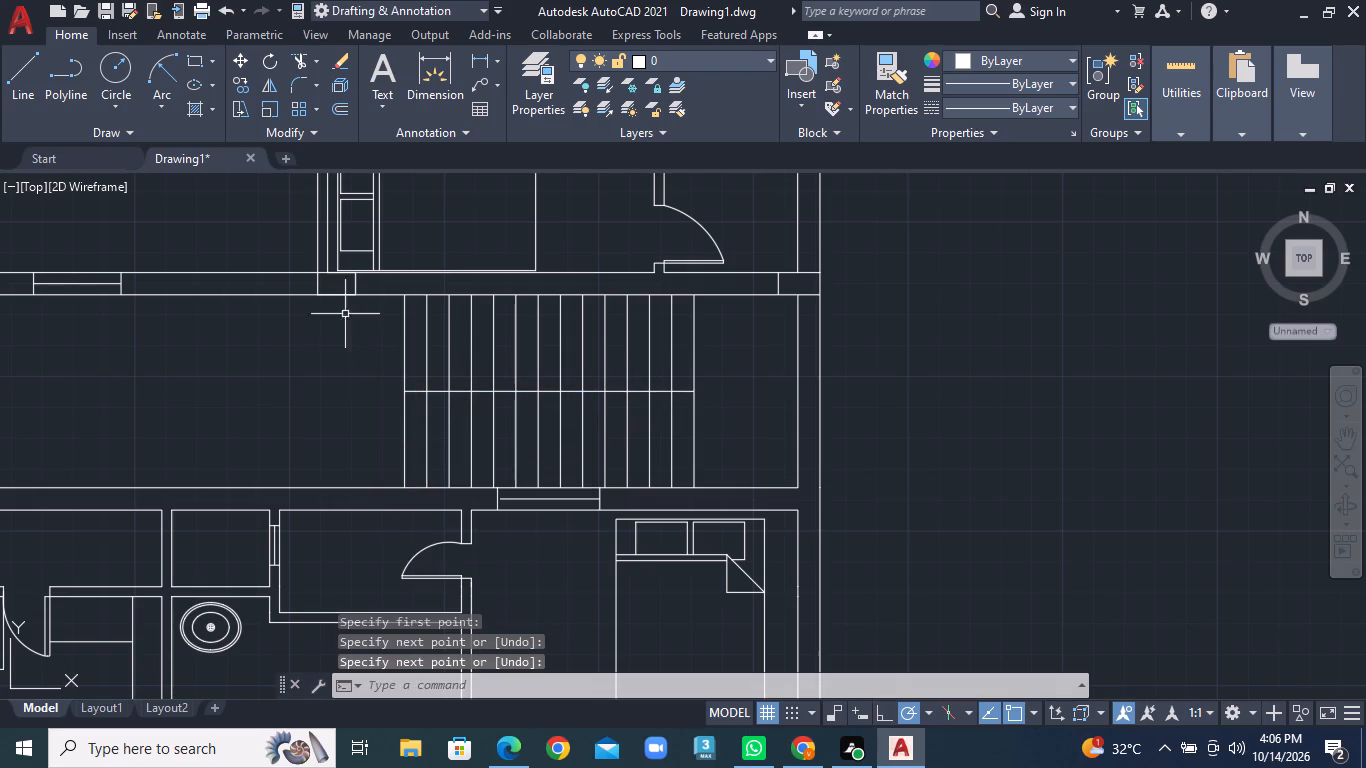
Offset the staircase's horizontal centre line 1" to the north and 1" to the south.
click(335, 110)
text(1")
key(Return)
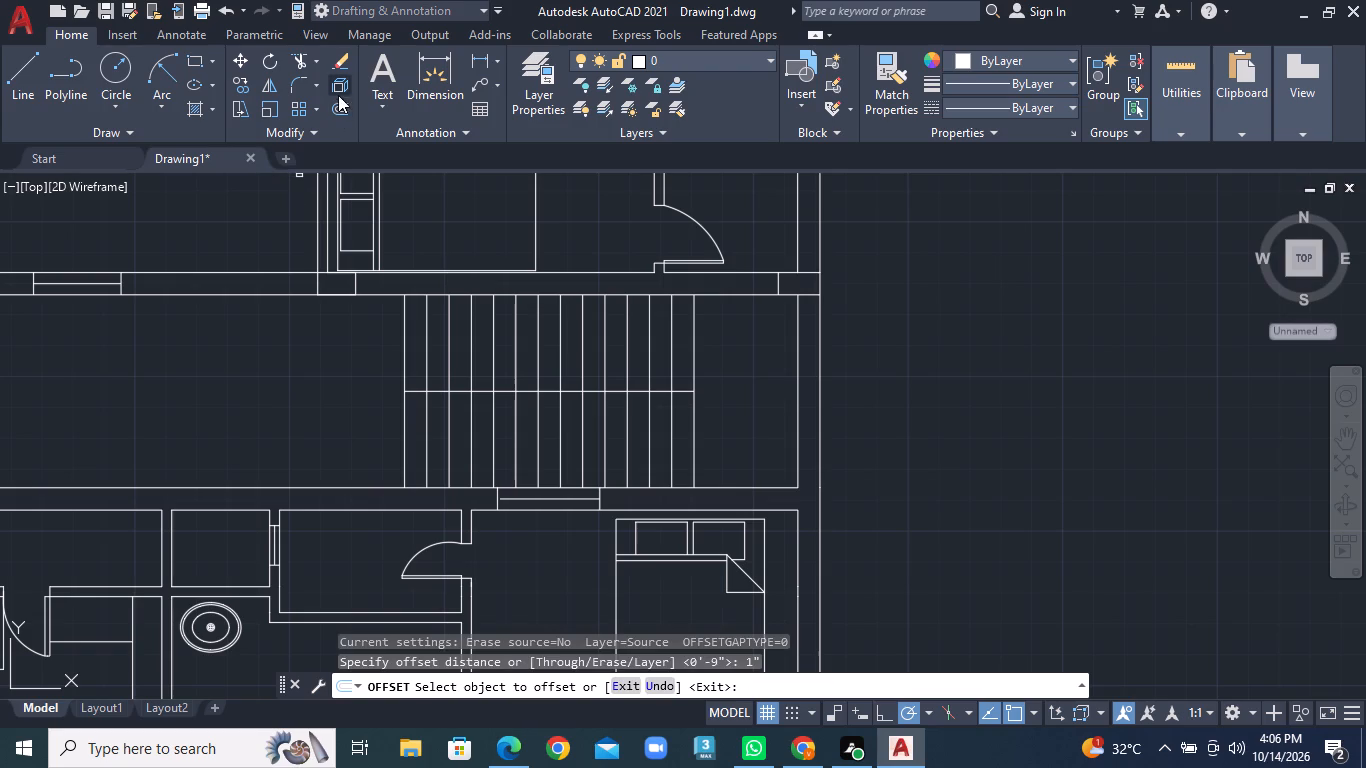
scroll(578, 364, up, 1)
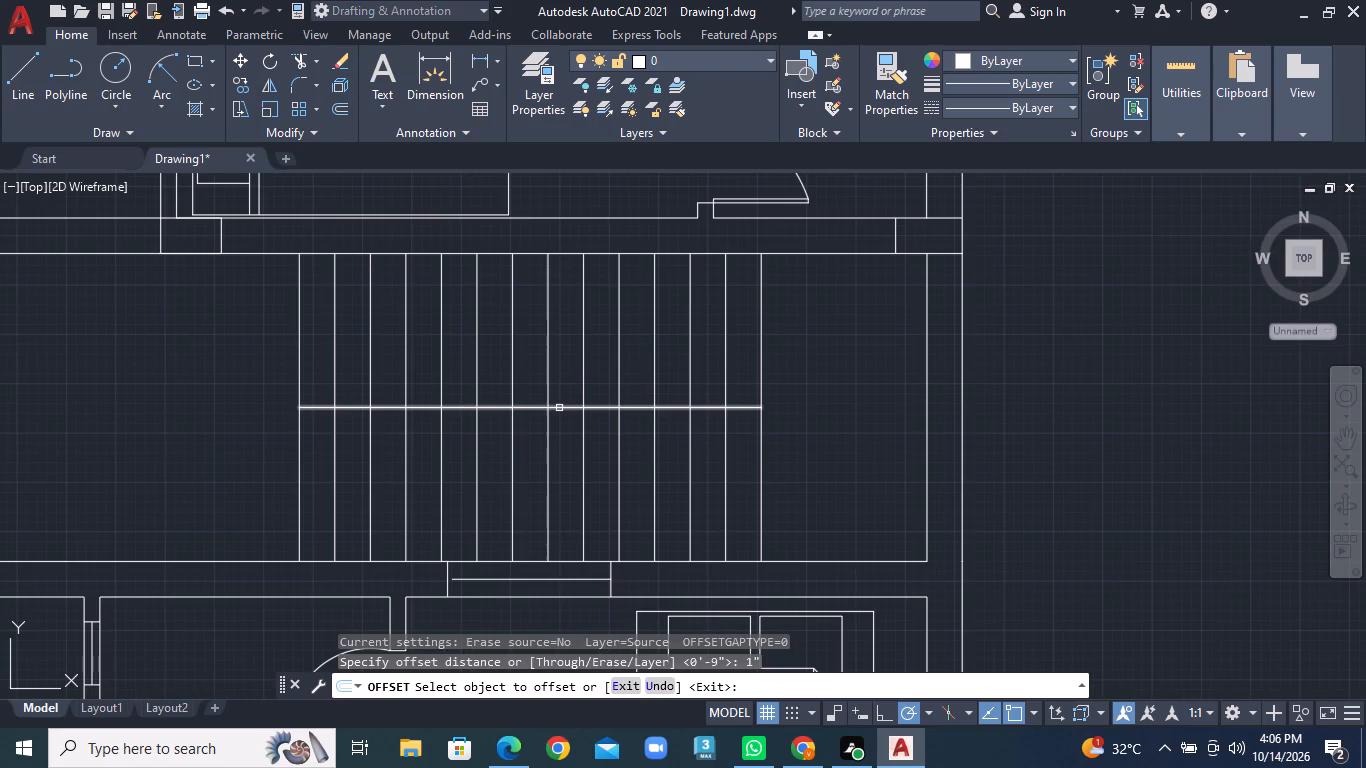
click(559, 408)
click(556, 373)
click(550, 407)
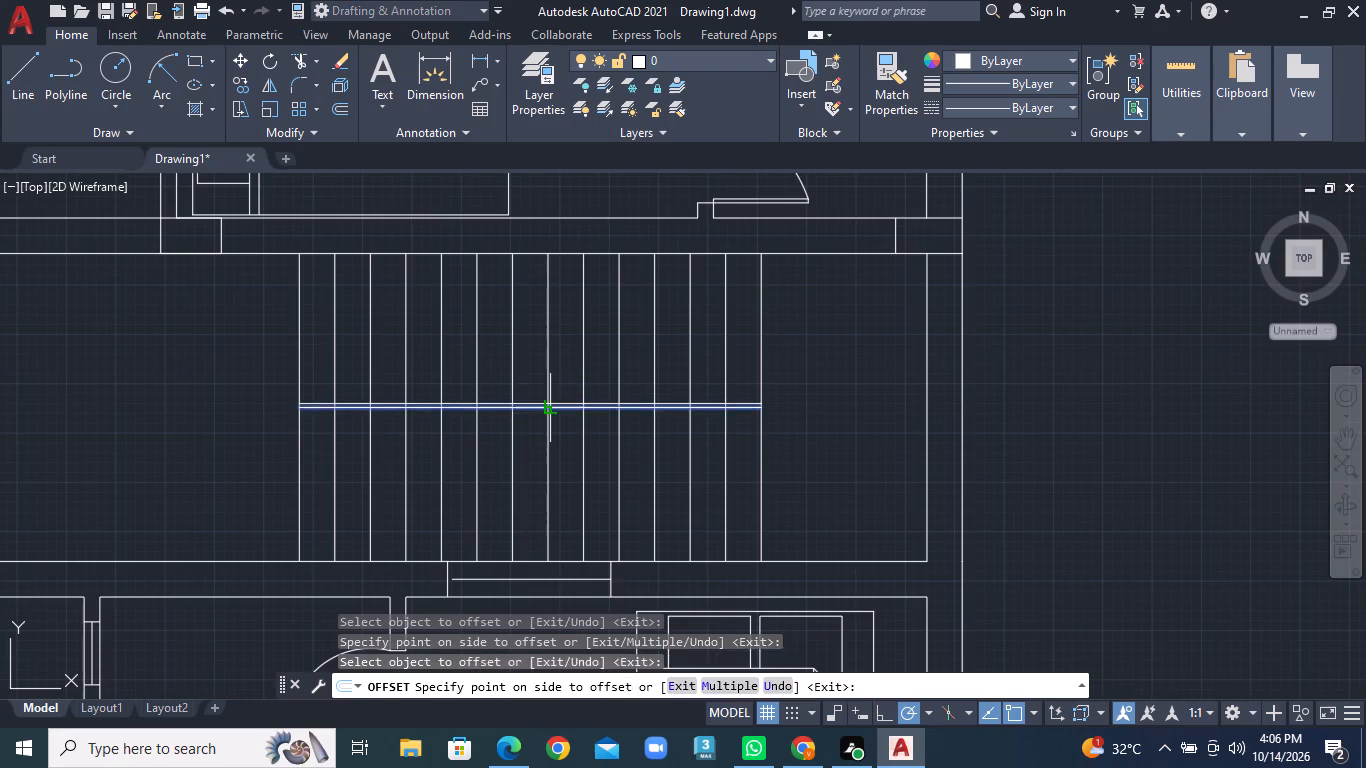
click(553, 444)
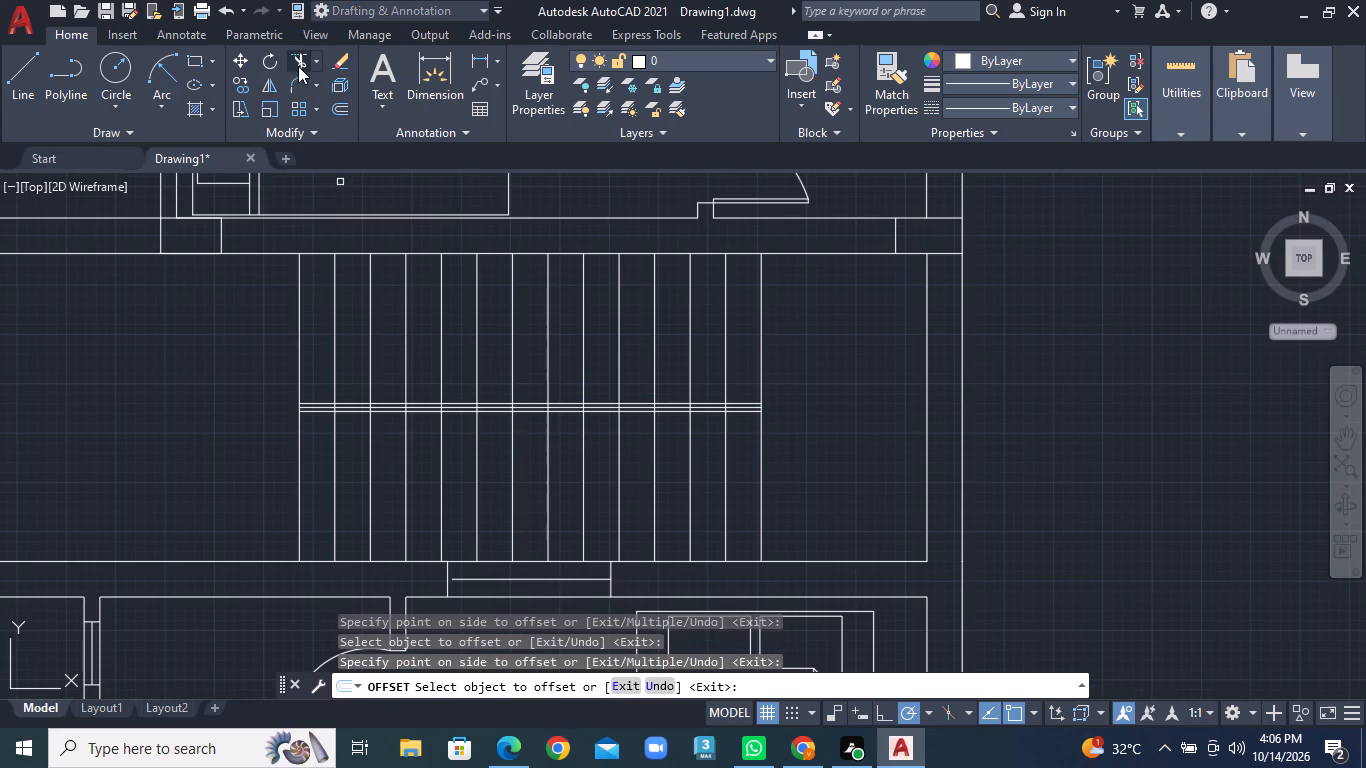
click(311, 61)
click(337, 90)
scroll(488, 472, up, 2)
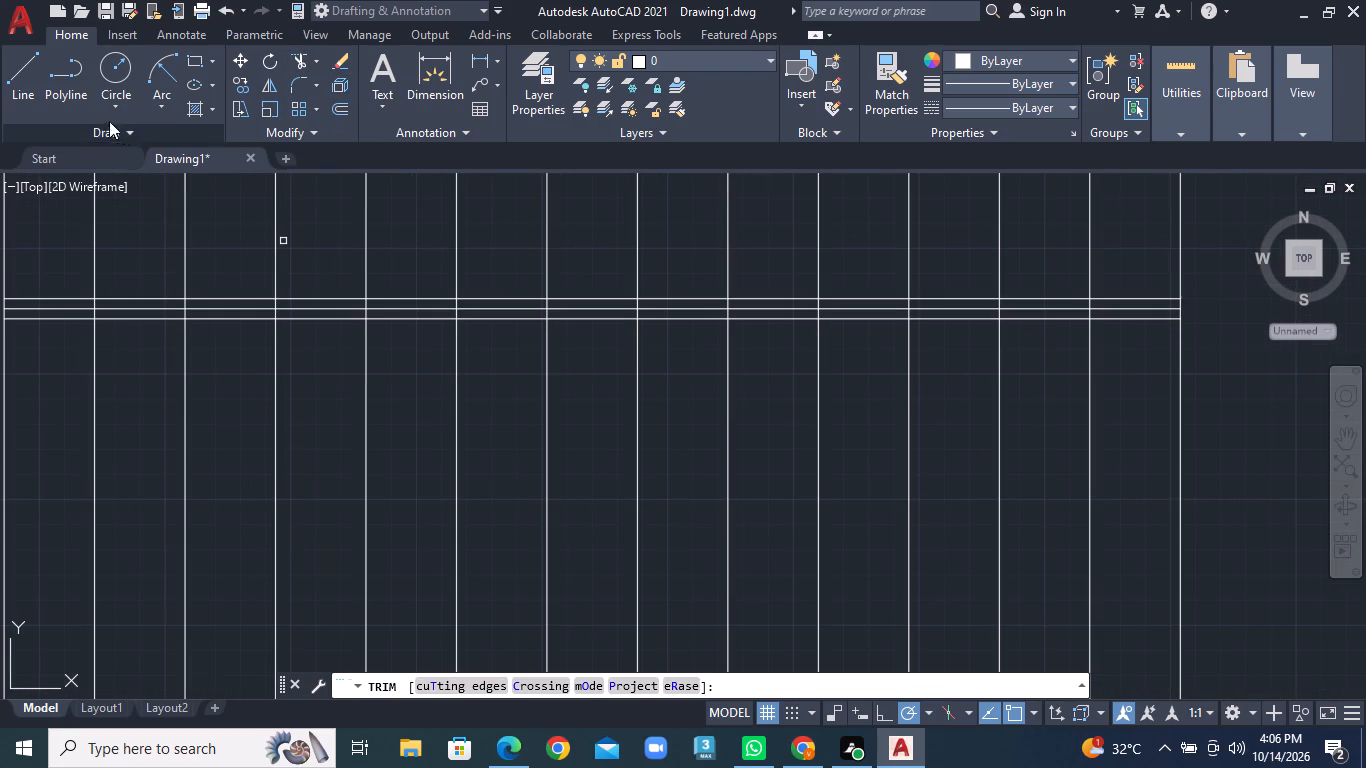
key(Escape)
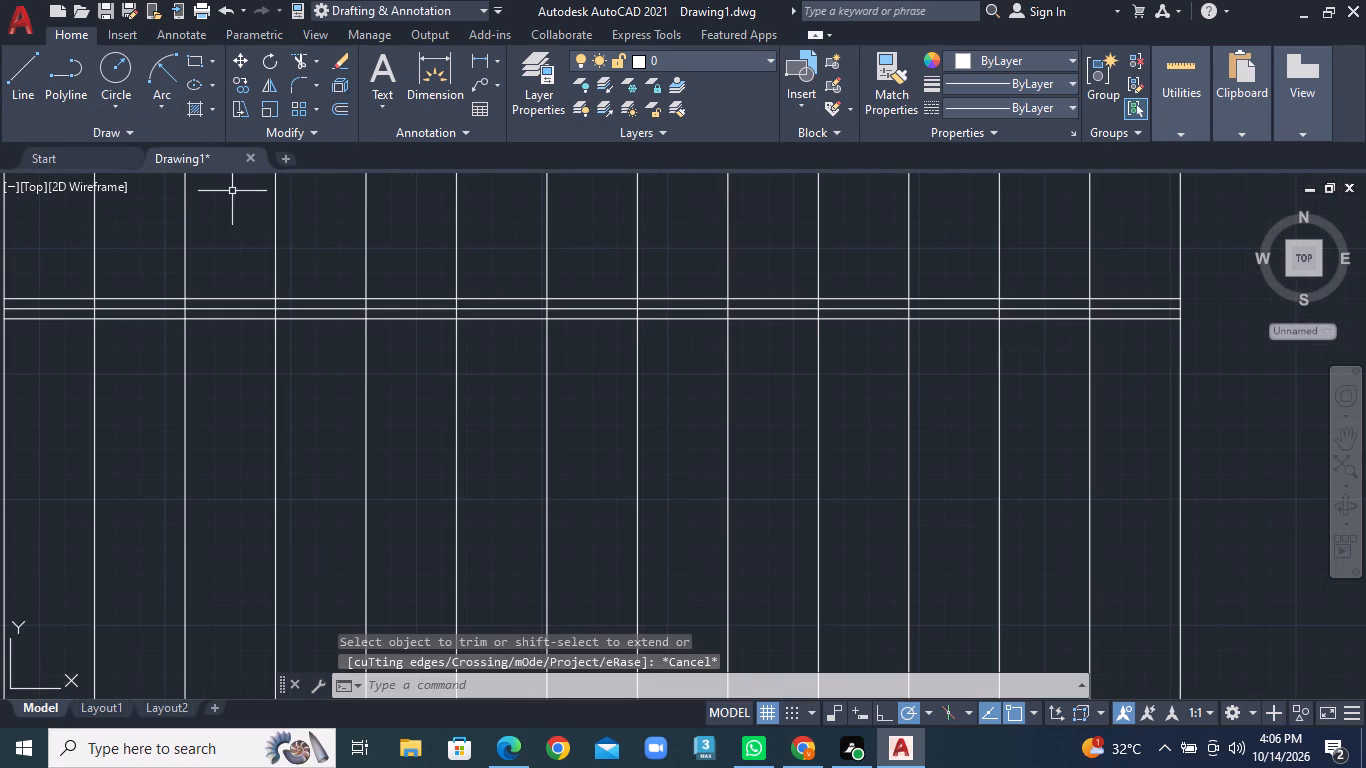
Delete the original centre line between the two offset lines dividing the stair flights.
click(427, 307)
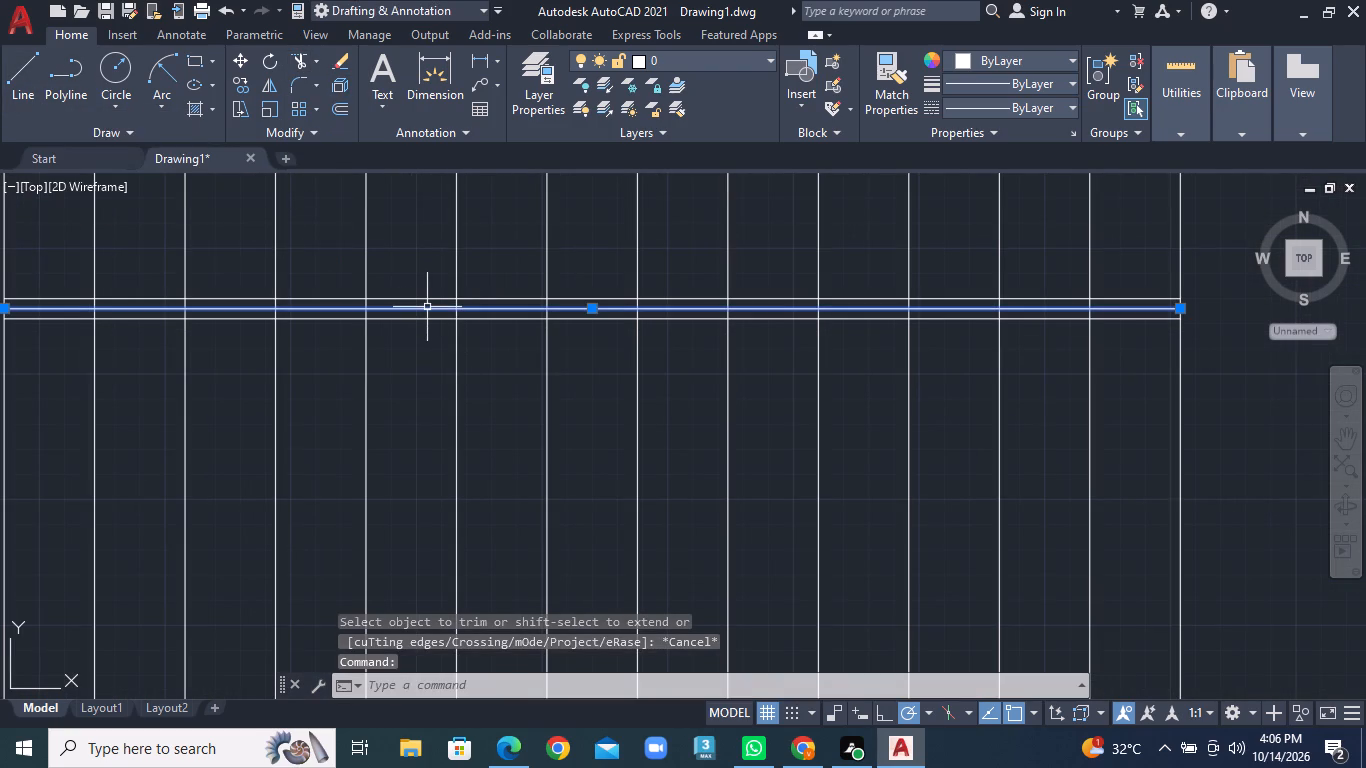
key(Delete)
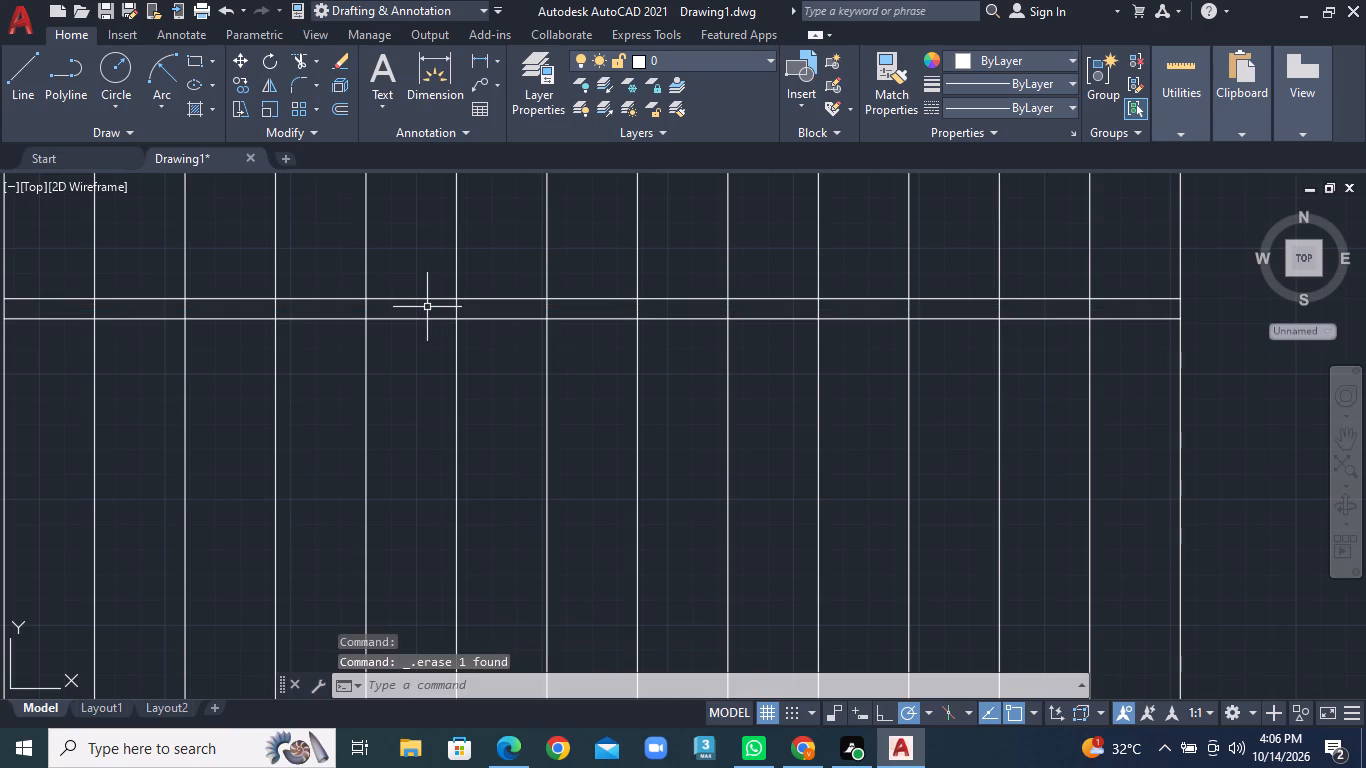
Draw a U-shaped walking line from the south flight's west end, east past the treads, north, and back west along the north flight.
scroll(427, 307, down, 3)
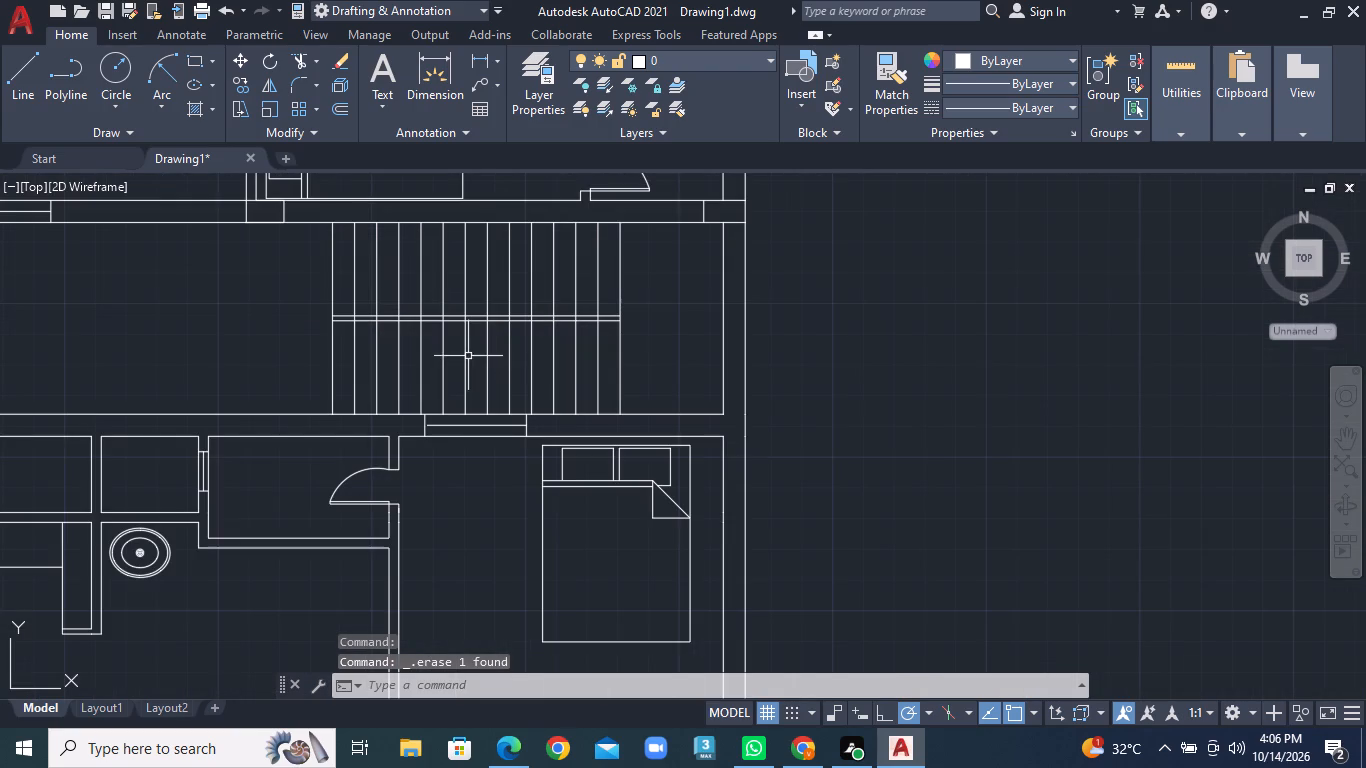
click(28, 75)
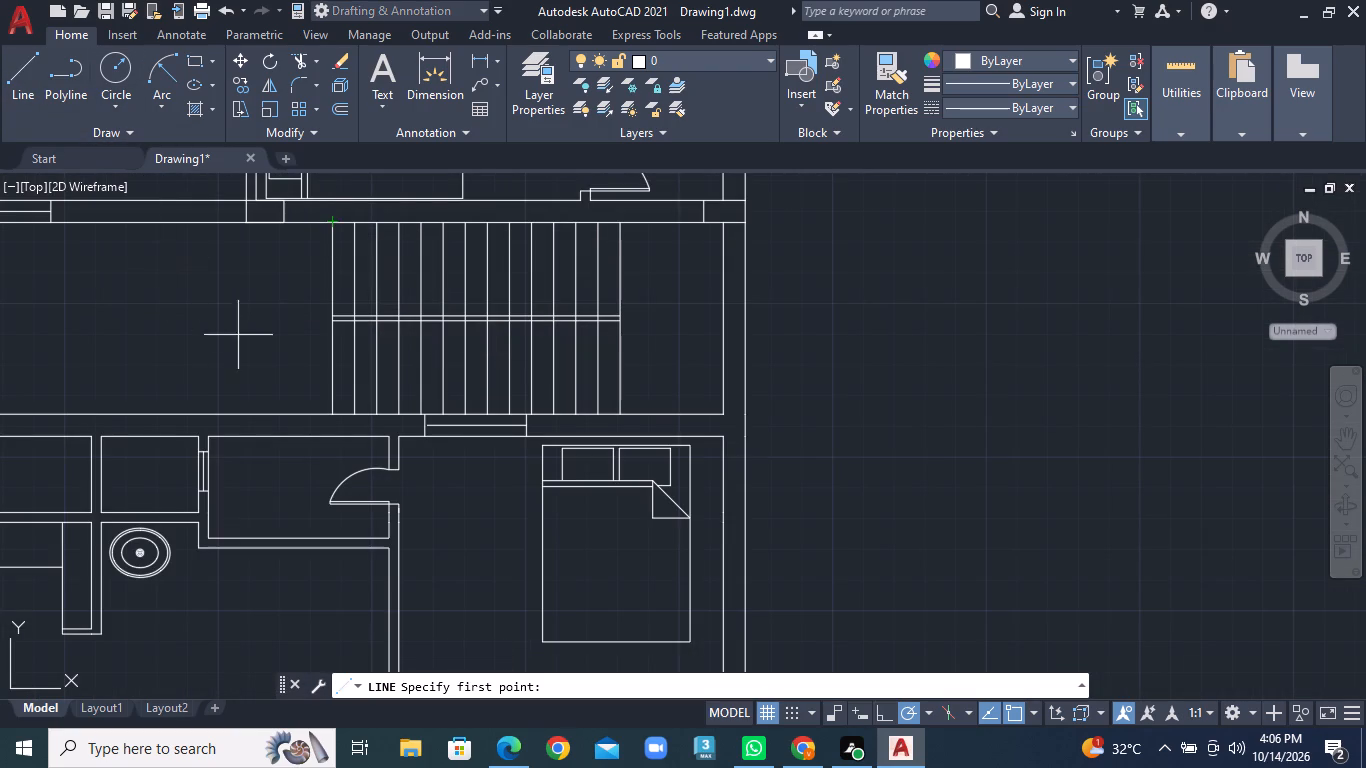
click(337, 363)
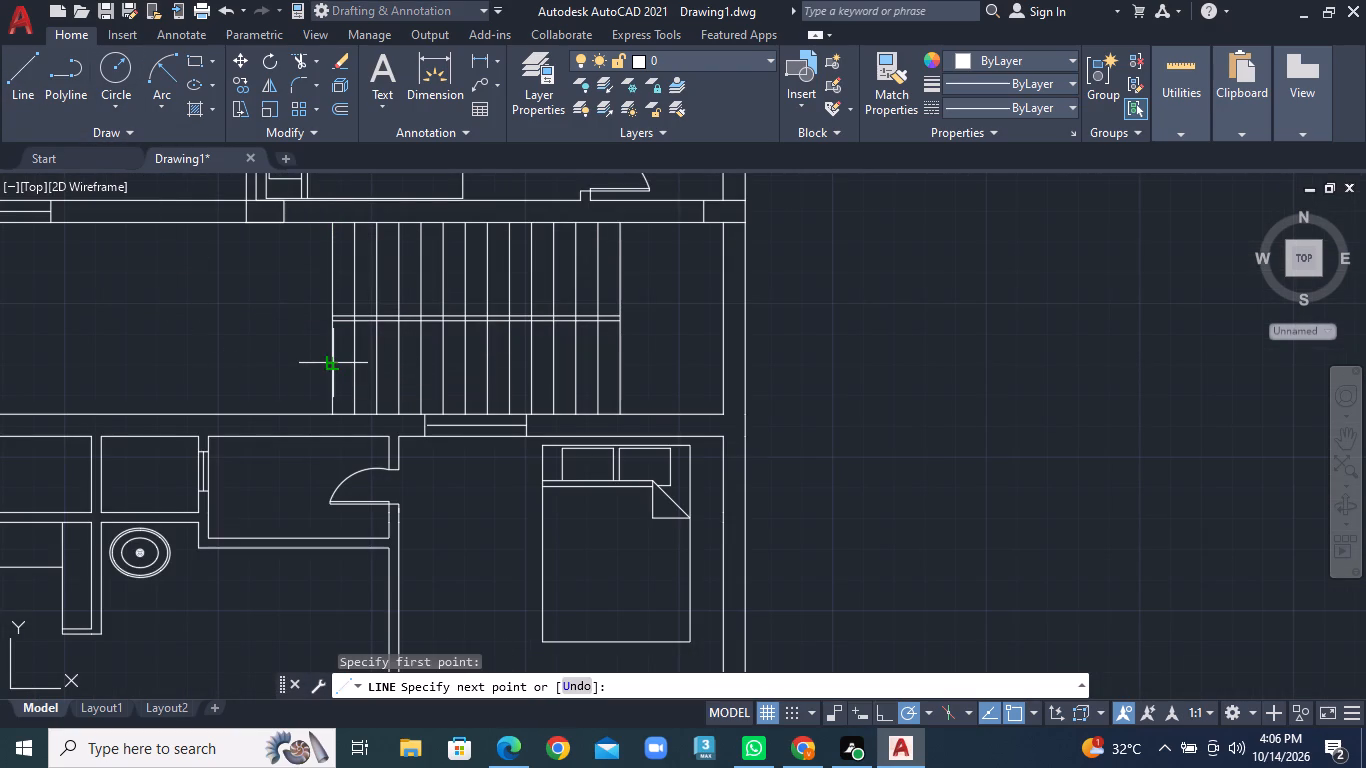
click(653, 372)
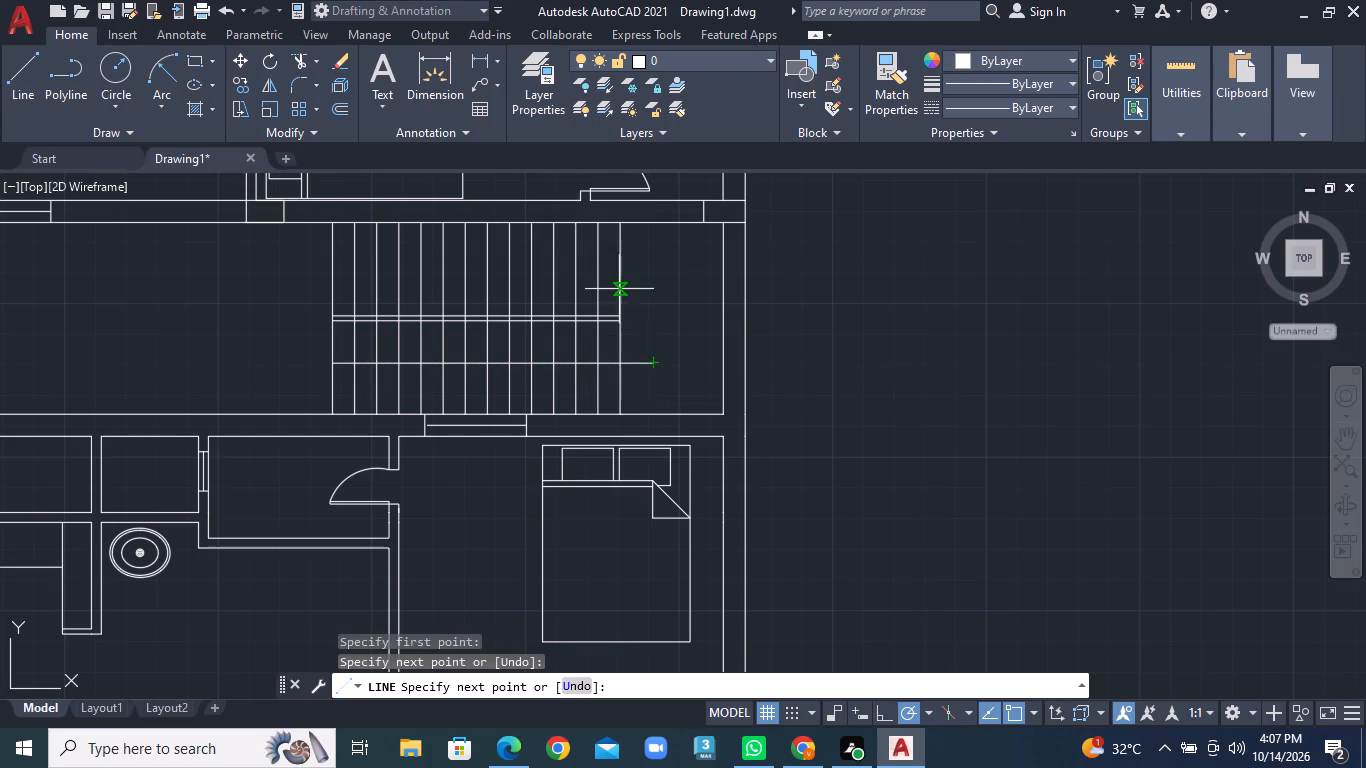
click(656, 279)
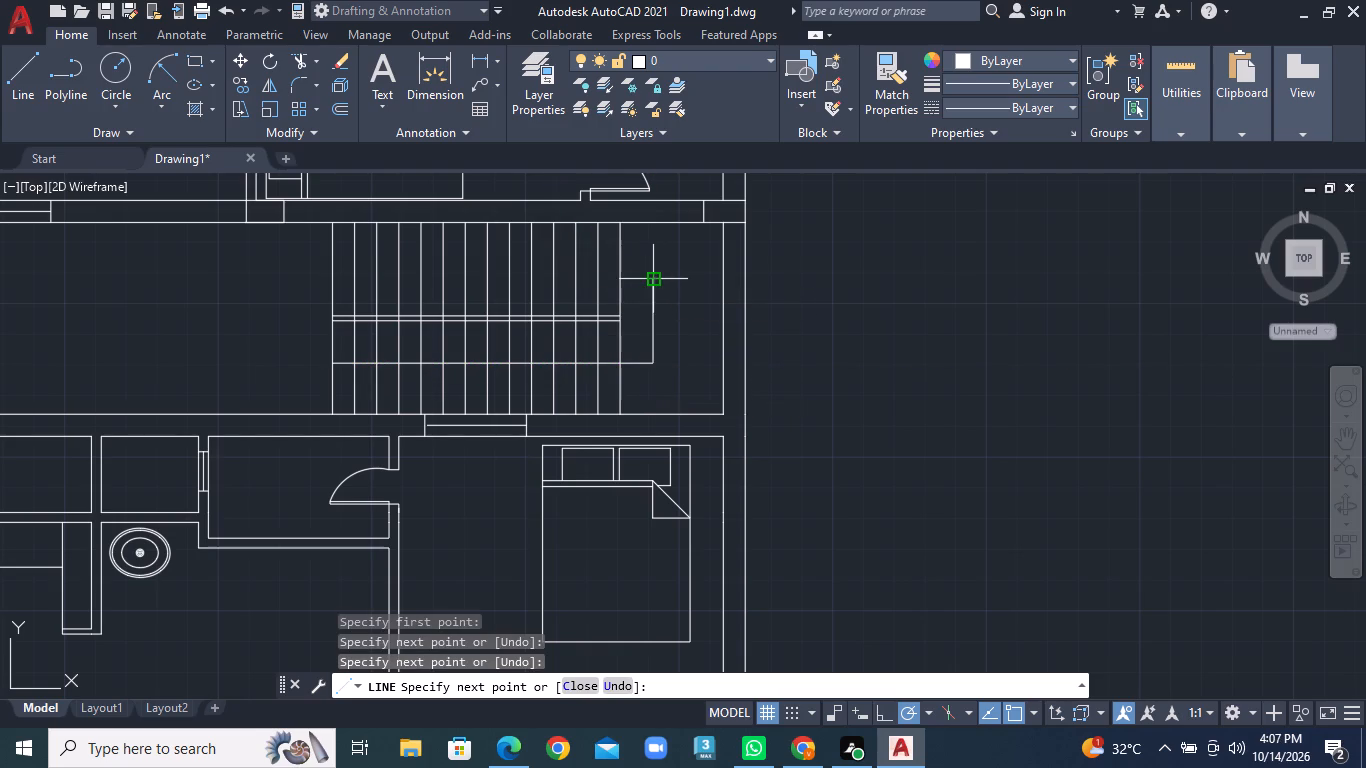
click(330, 274)
right_click(338, 274)
click(376, 295)
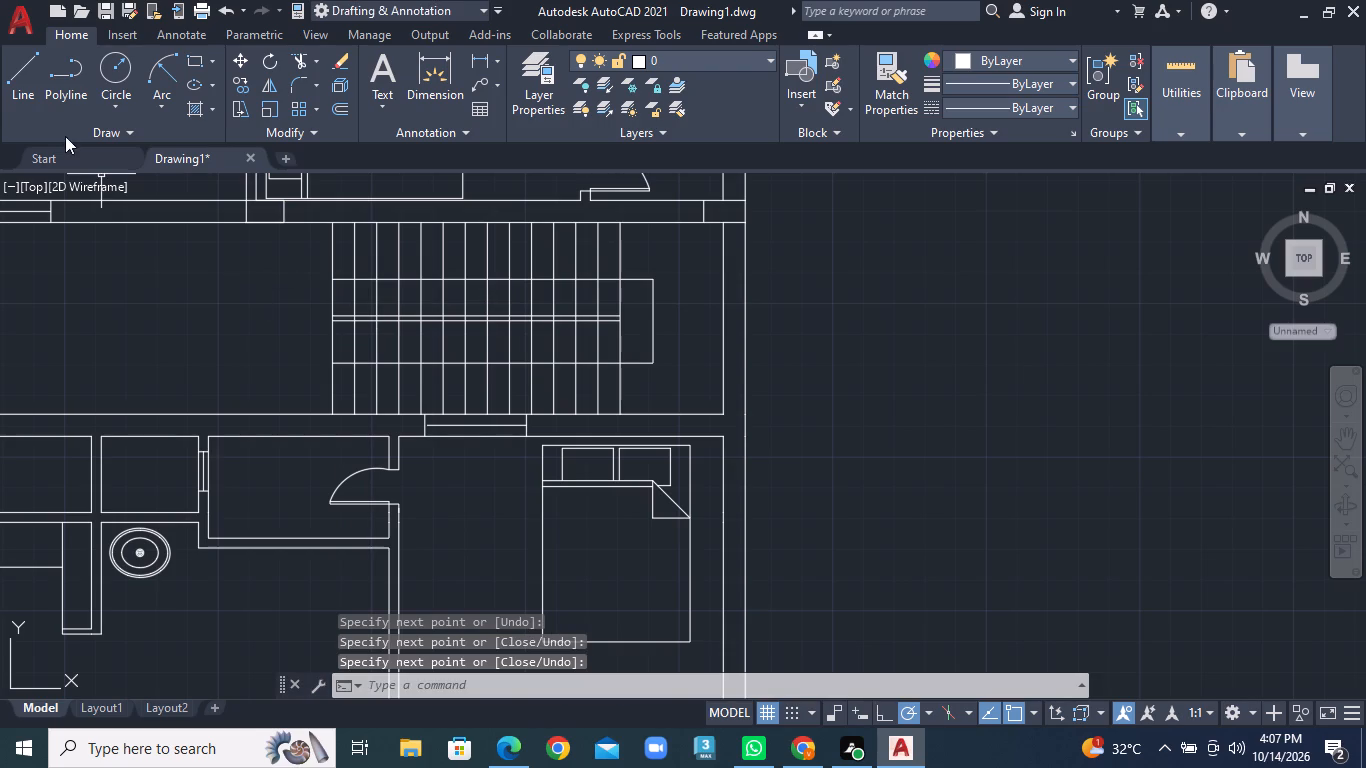
Draw a west-pointing arrowhead at the south flight's walking-line end, with two slanted lines reaching the second tread line from the west.
click(27, 97)
scroll(338, 334, up, 1)
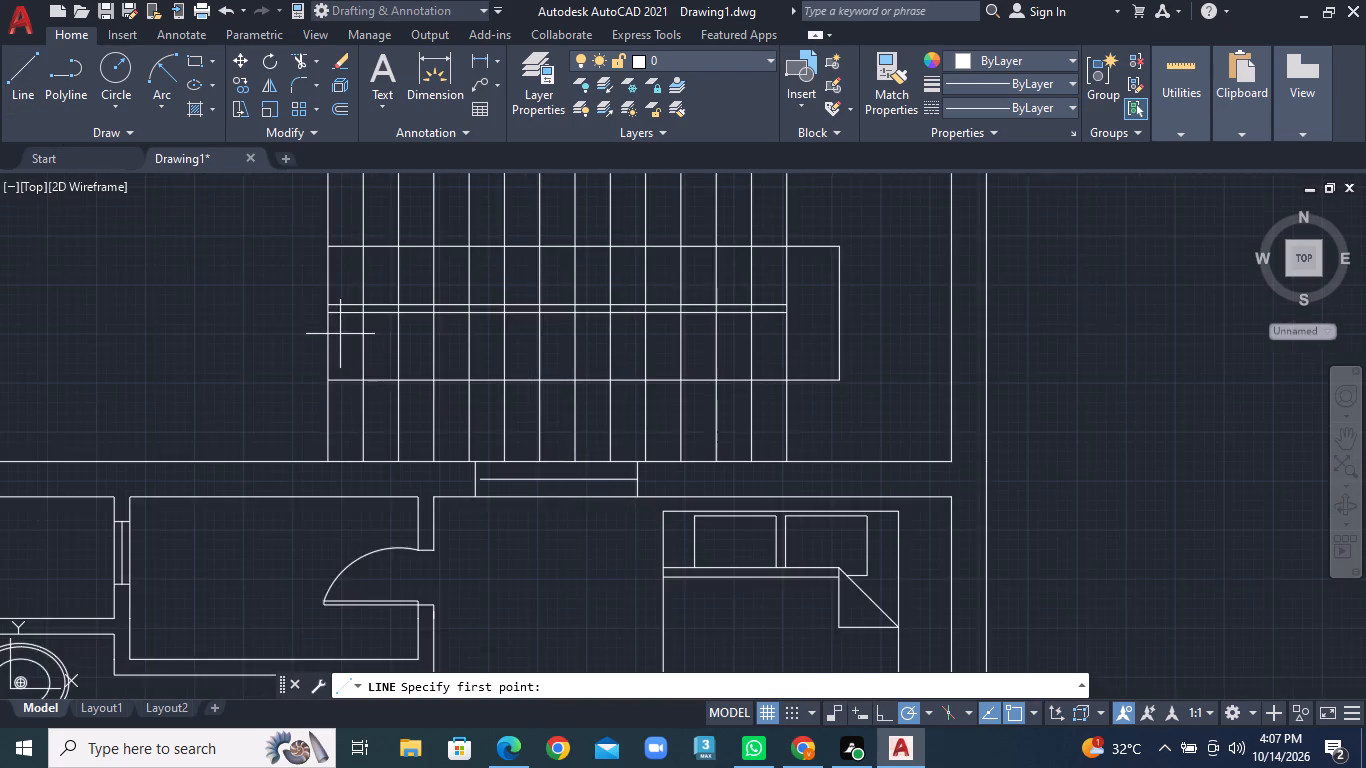
scroll(358, 342, up, 3)
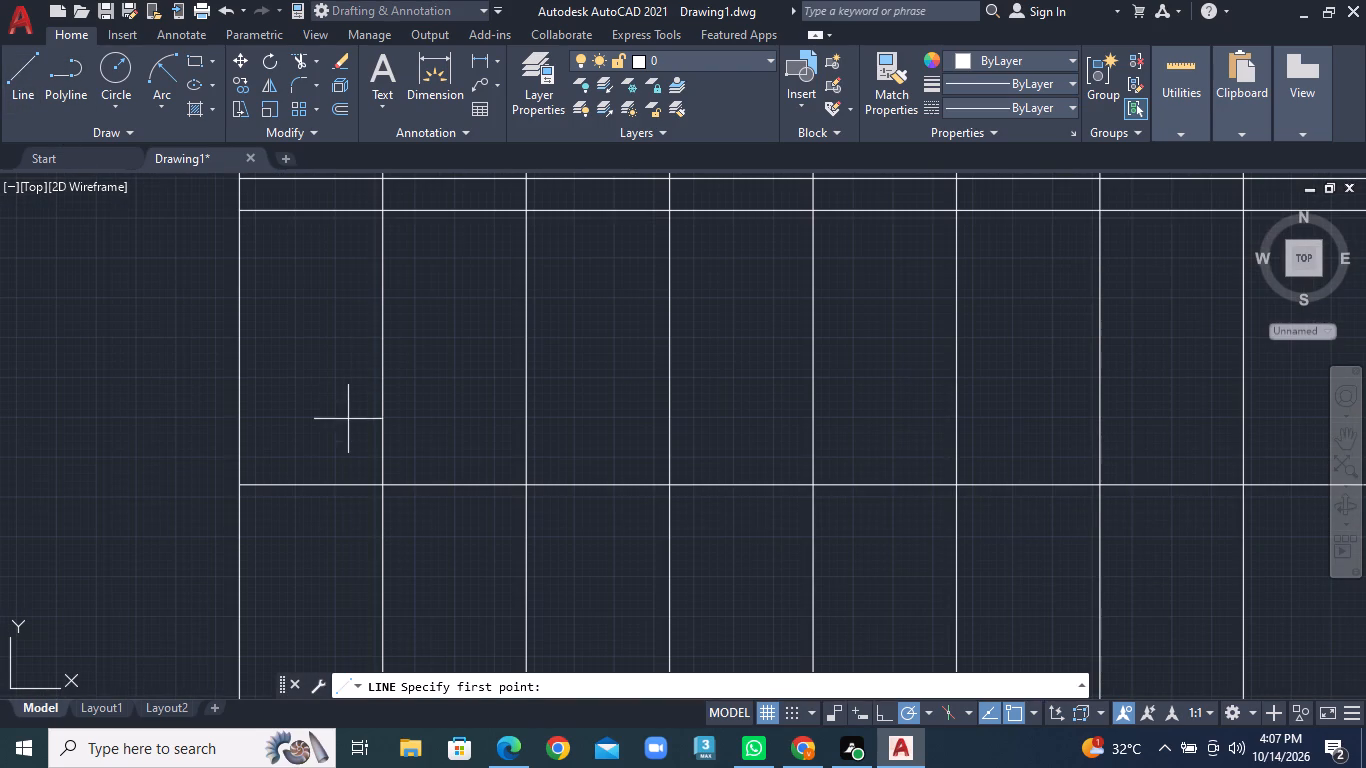
click(244, 484)
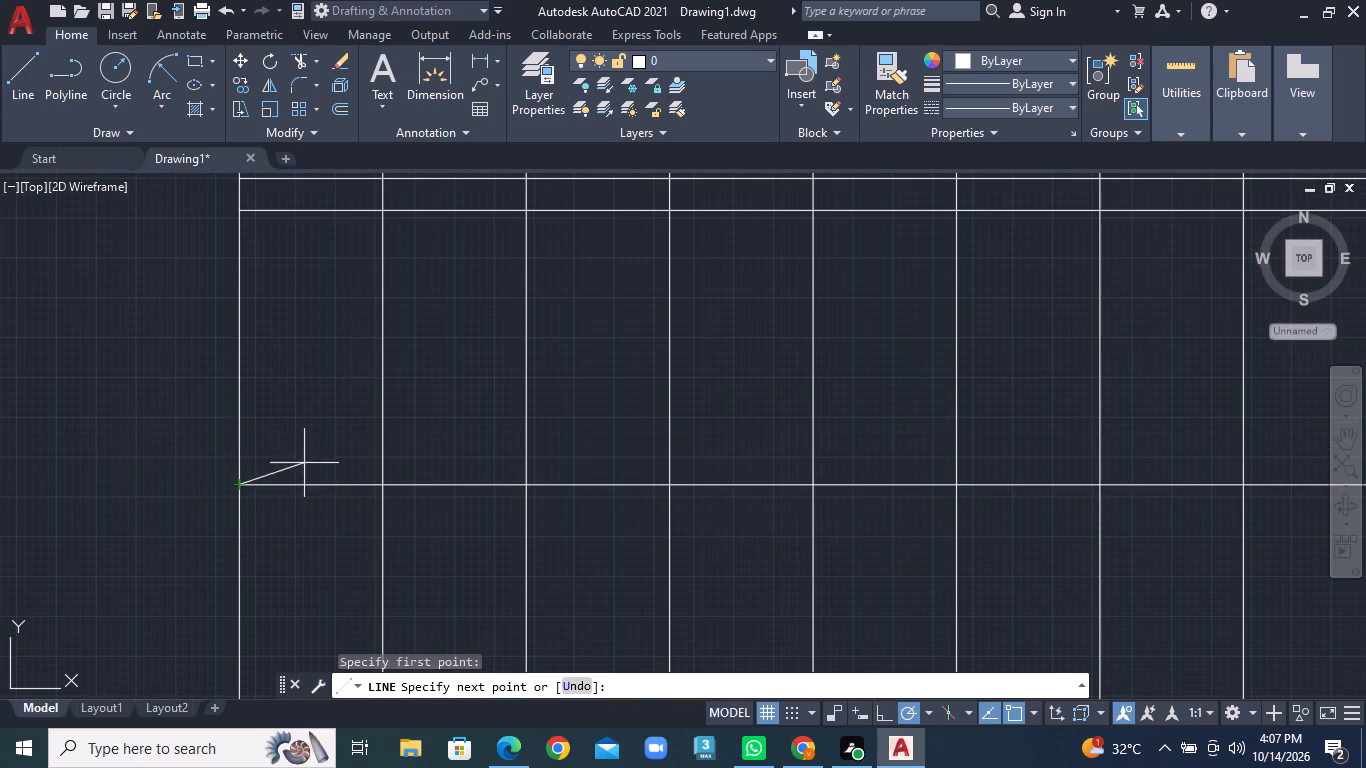
click(386, 412)
right_click(386, 412)
click(415, 424)
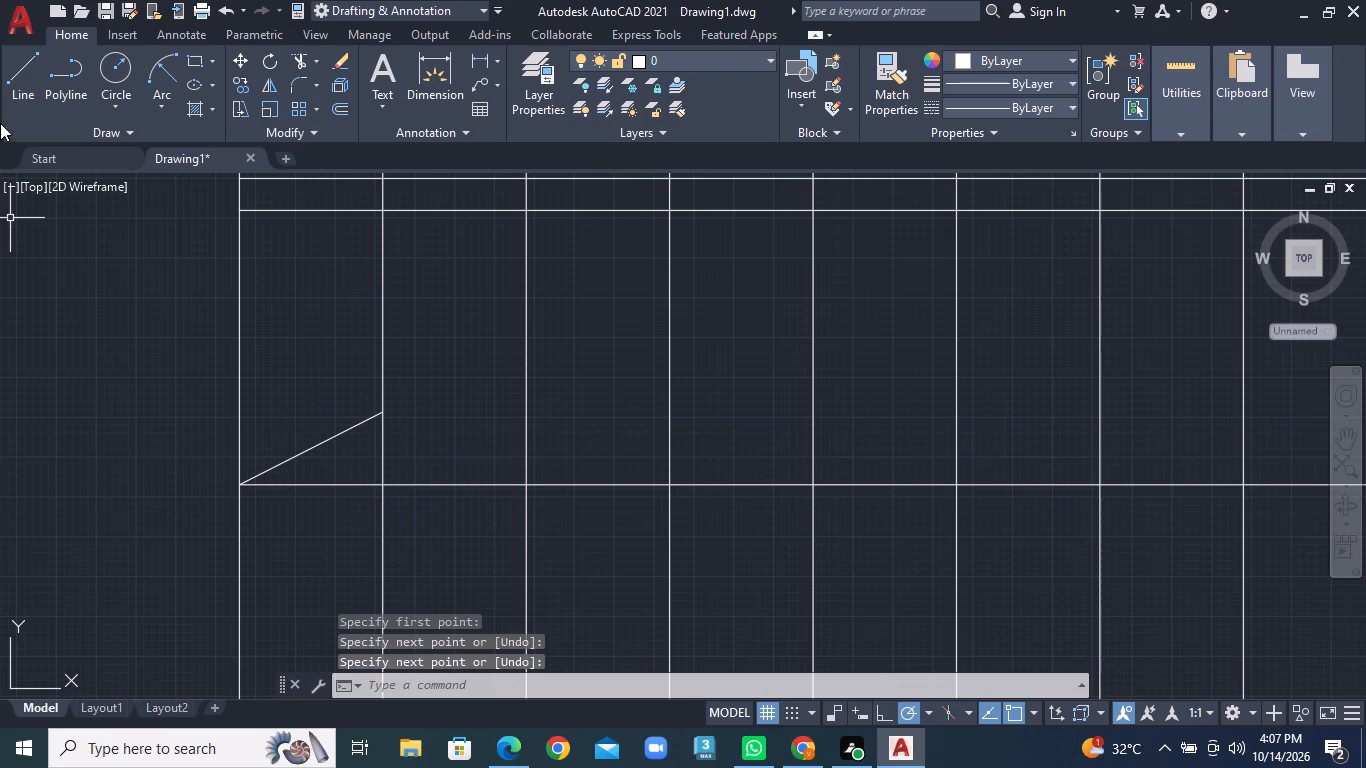
click(16, 70)
click(233, 493)
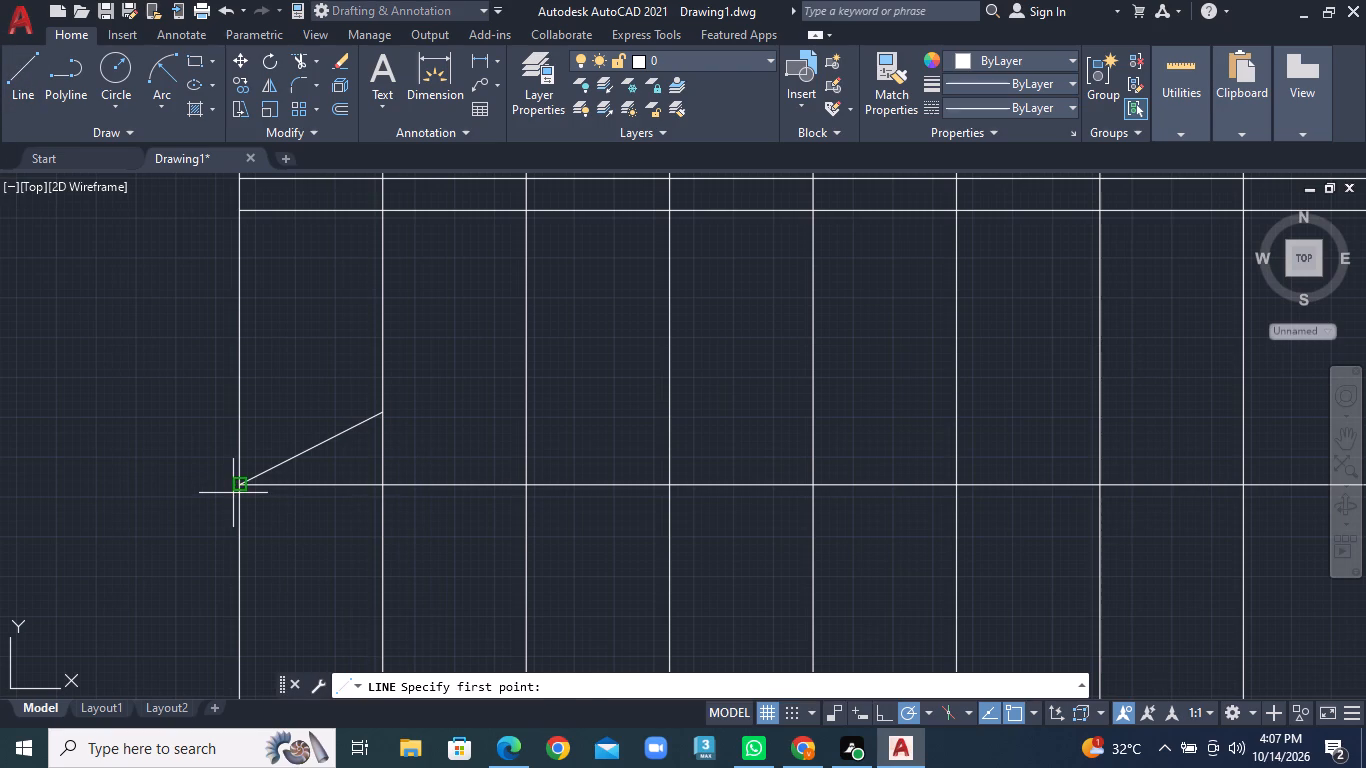
click(387, 539)
right_click(387, 539)
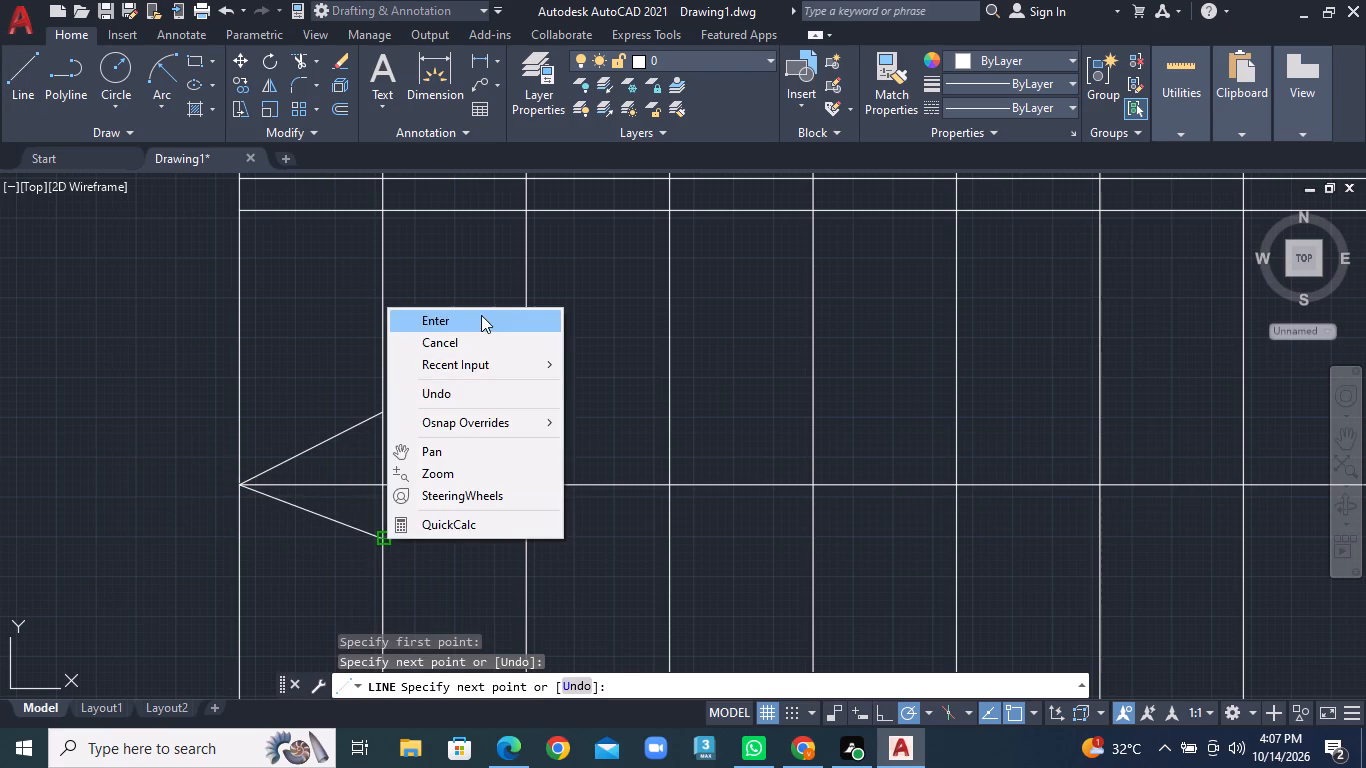
click(481, 315)
Draw an east-pointing arrowhead on the north flight's walking line, with its tip on the second tread line from the west.
scroll(512, 431, down, 2)
middle_drag(516, 389, 447, 514)
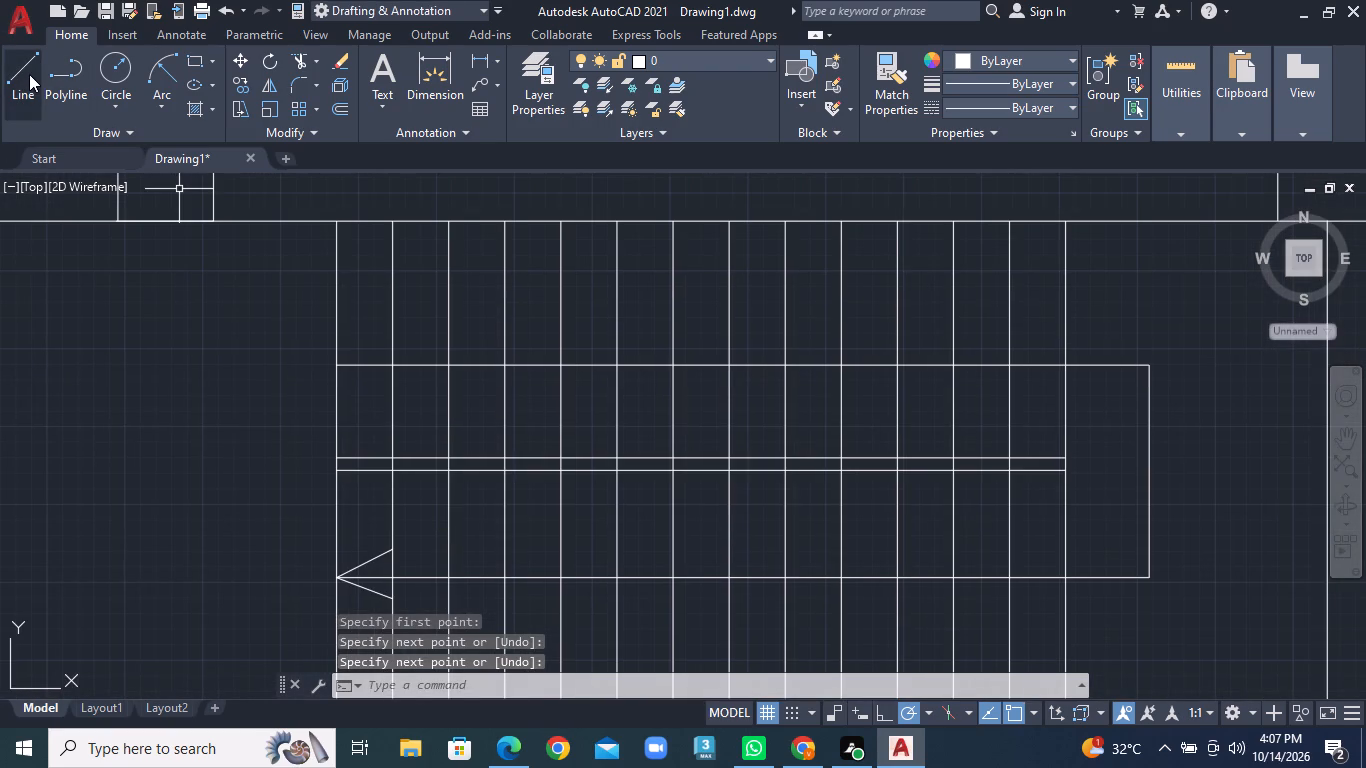
click(29, 74)
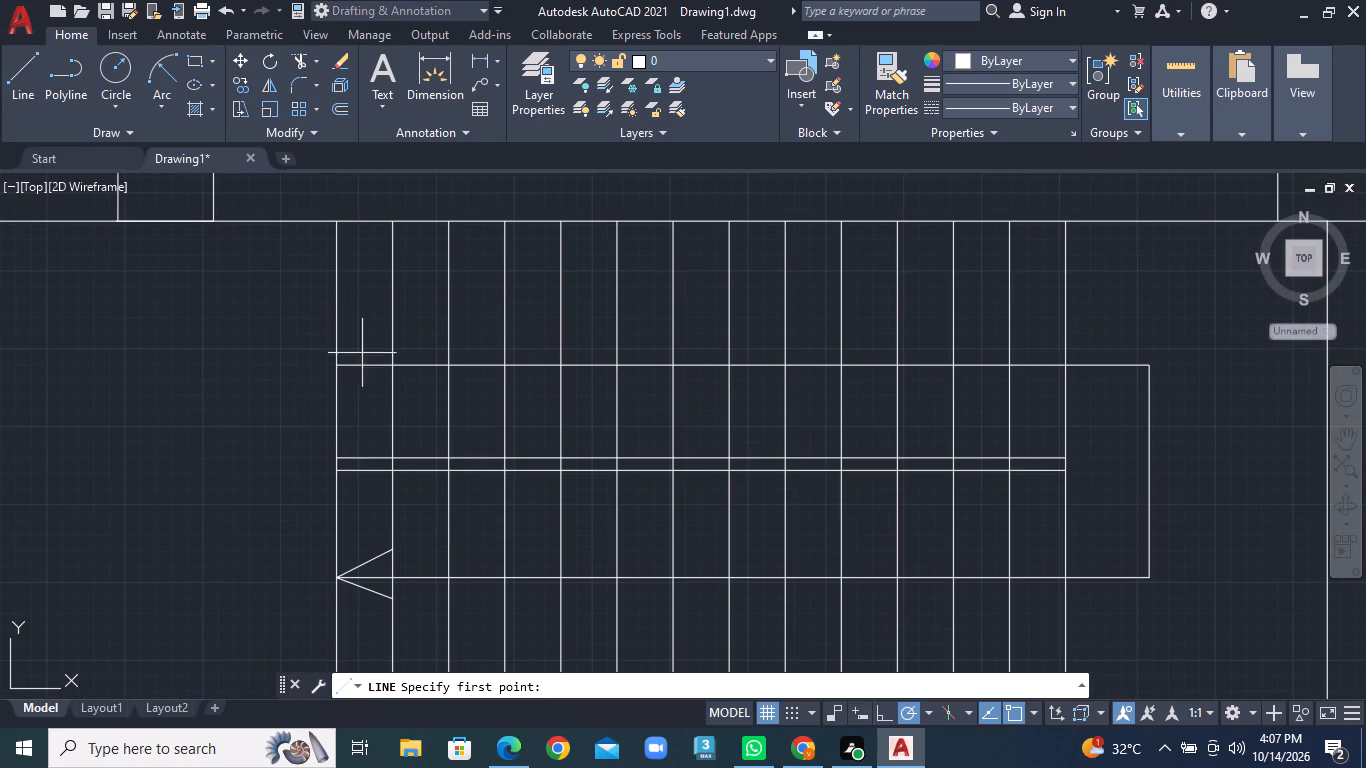
scroll(388, 360, up, 1)
click(391, 370)
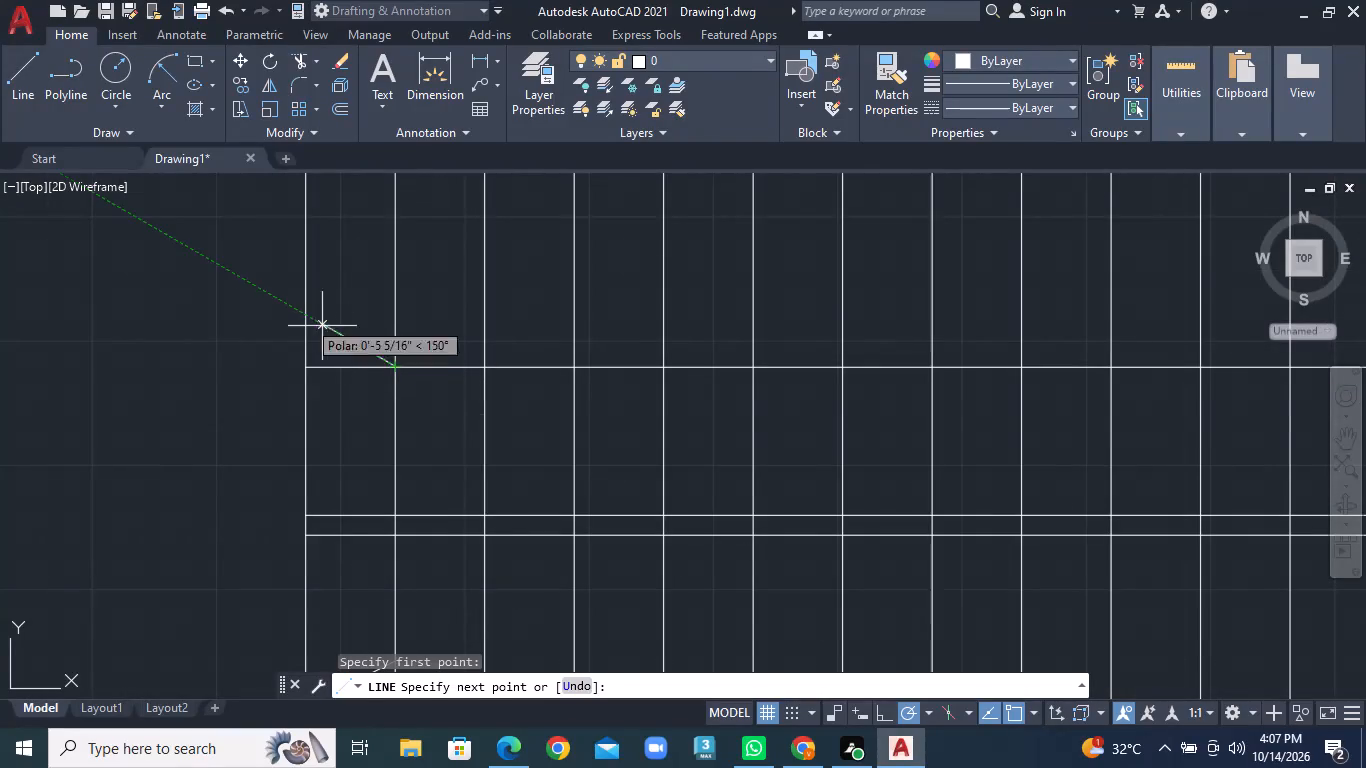
click(306, 314)
right_click(306, 314)
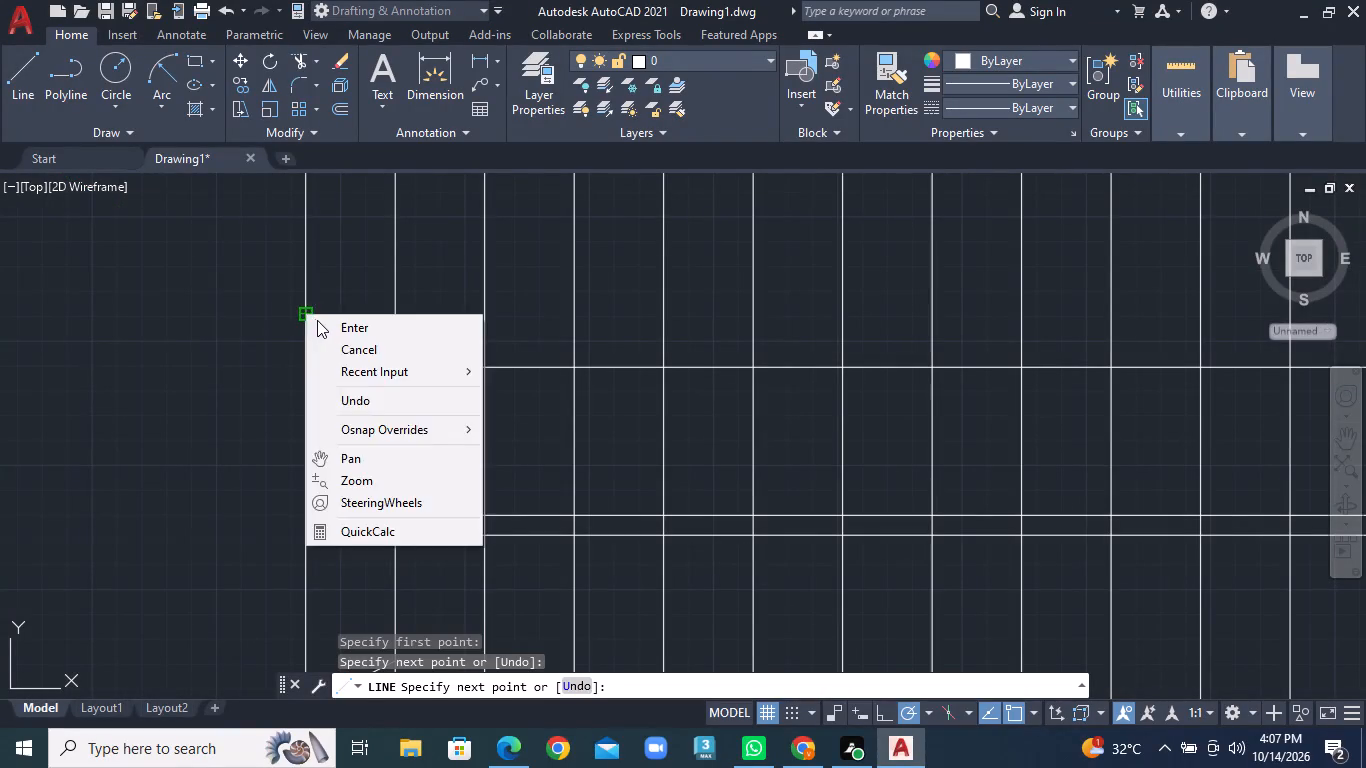
click(321, 321)
click(3, 95)
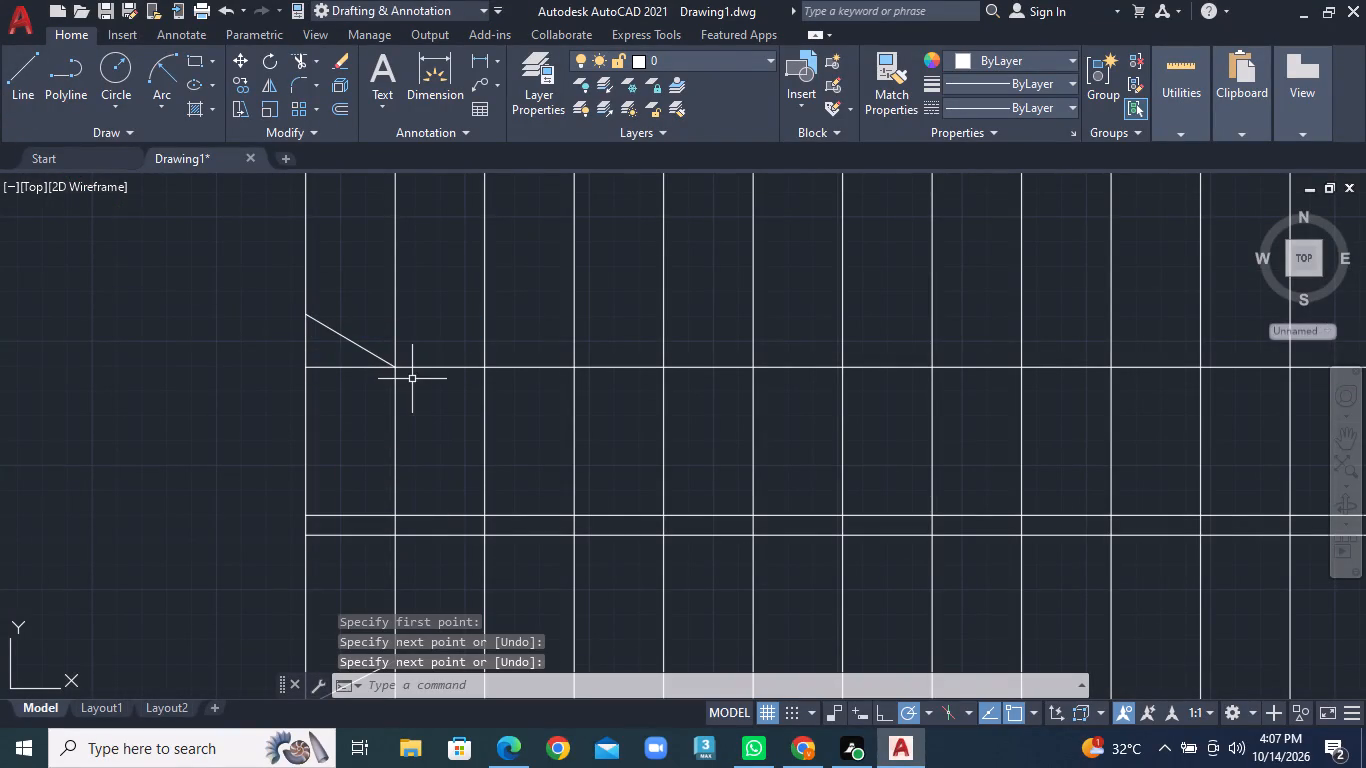
click(28, 88)
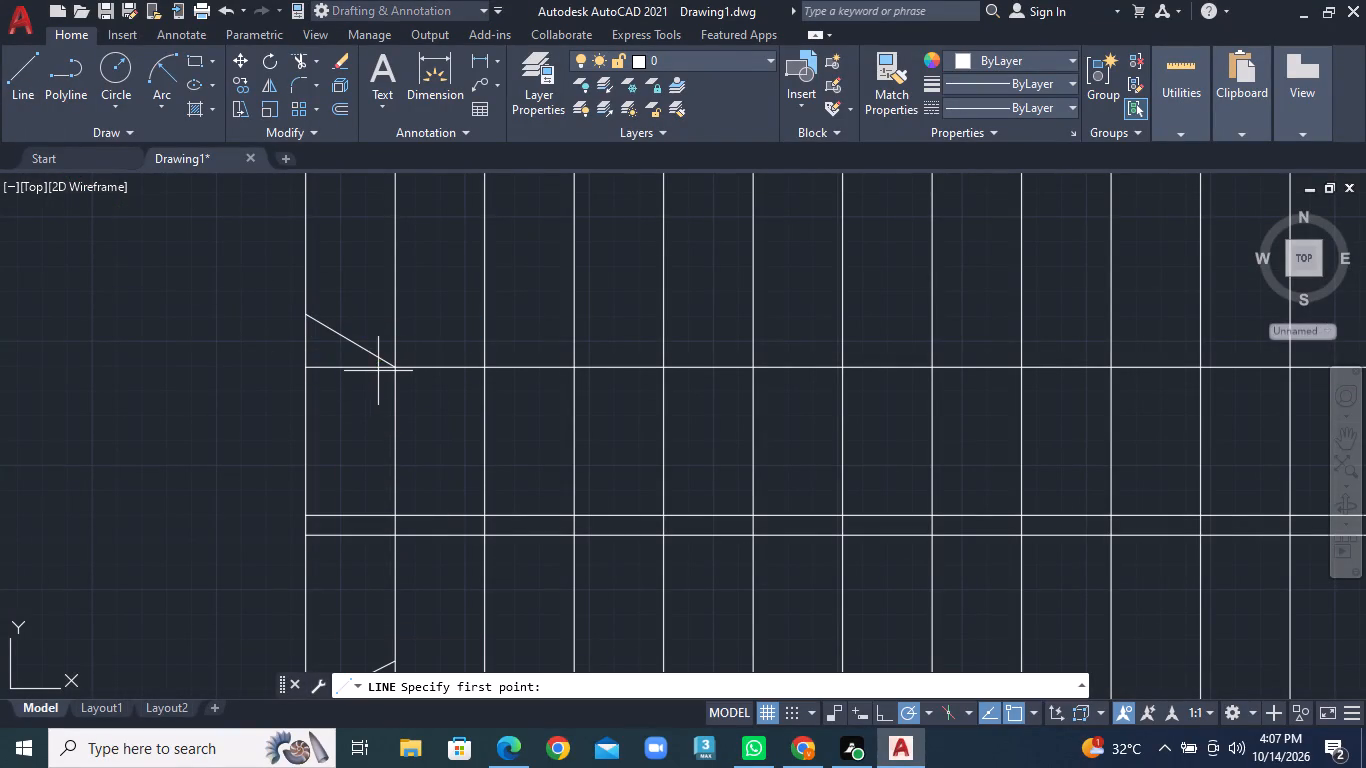
click(388, 371)
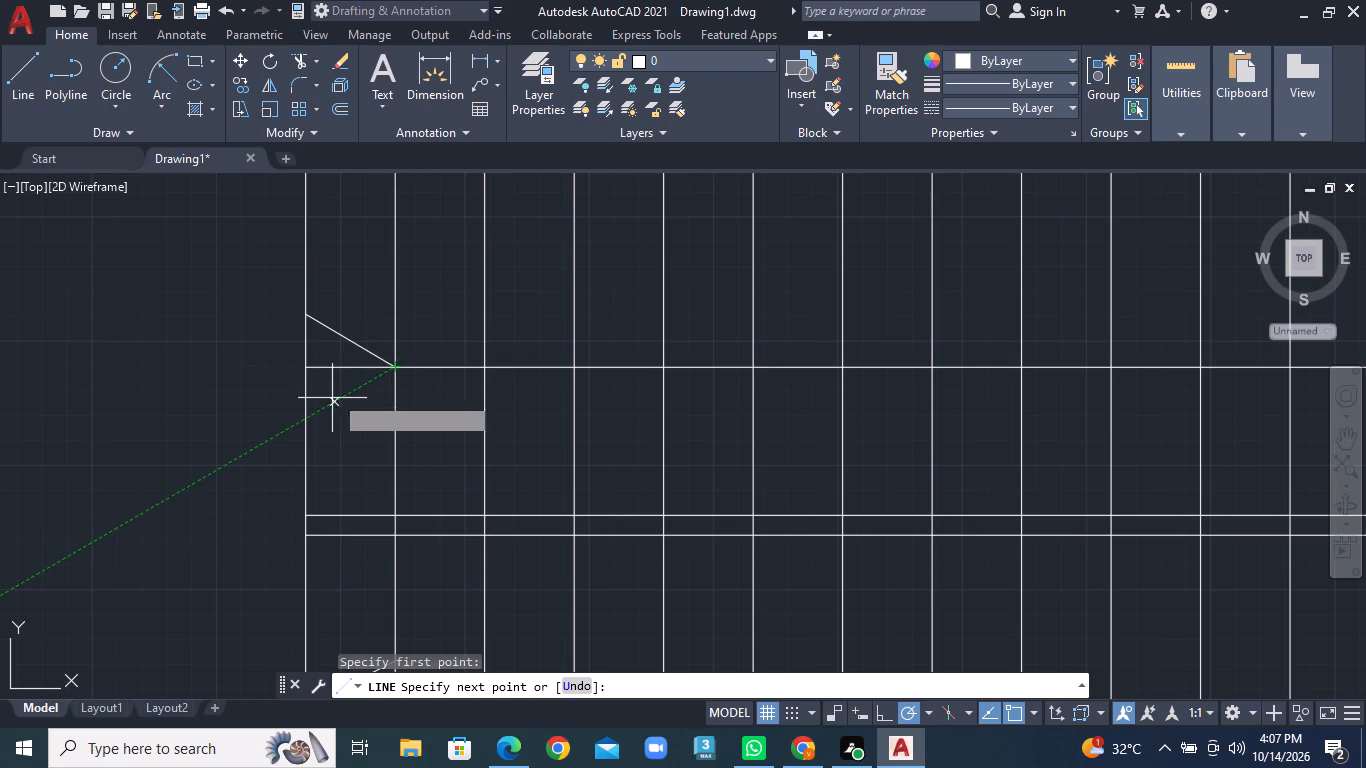
click(310, 408)
right_click(310, 408)
click(362, 421)
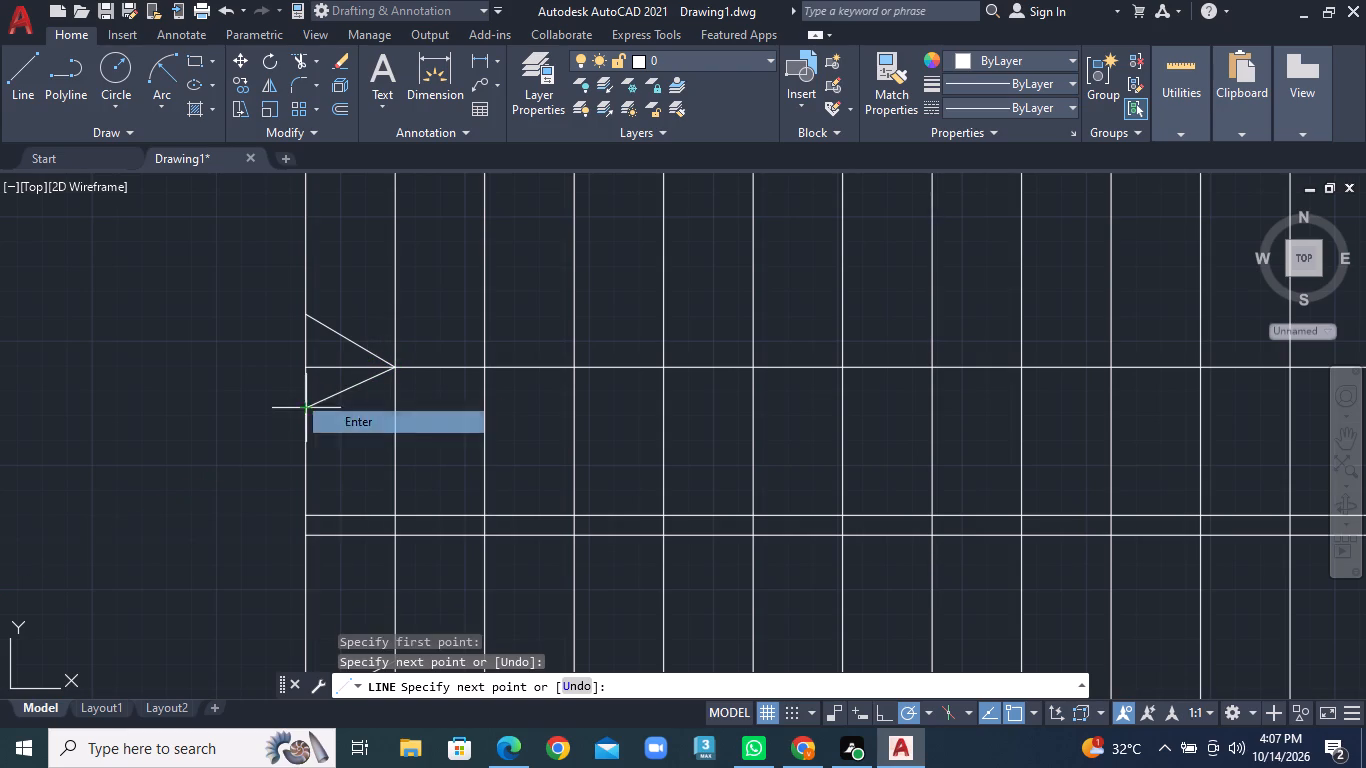
Hatch the three columns along the north unit's south wall, below the hall and children's bedroom, with the ANSI32 pattern.
scroll(354, 352, up, 1)
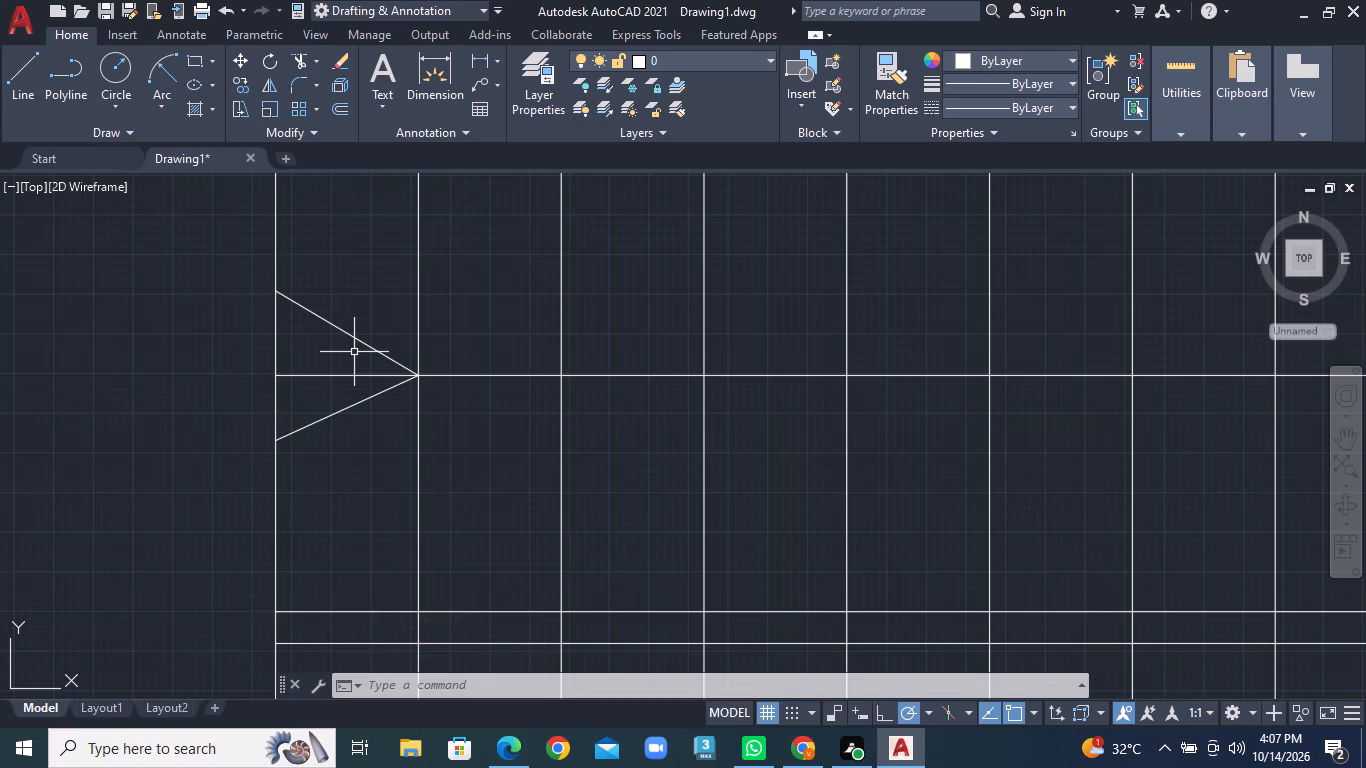
scroll(365, 359, down, 5)
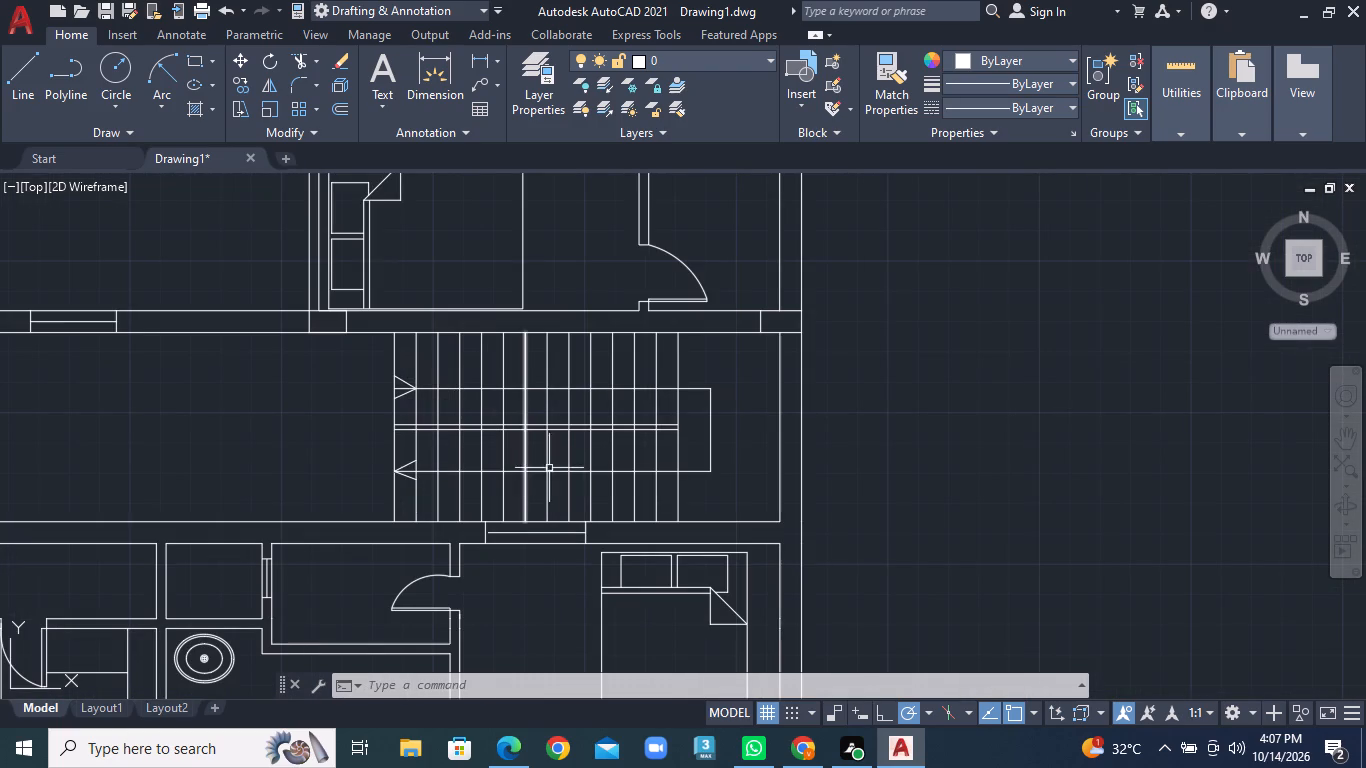
scroll(422, 416, down, 1)
middle_drag(425, 416, 662, 406)
middle_click(662, 406)
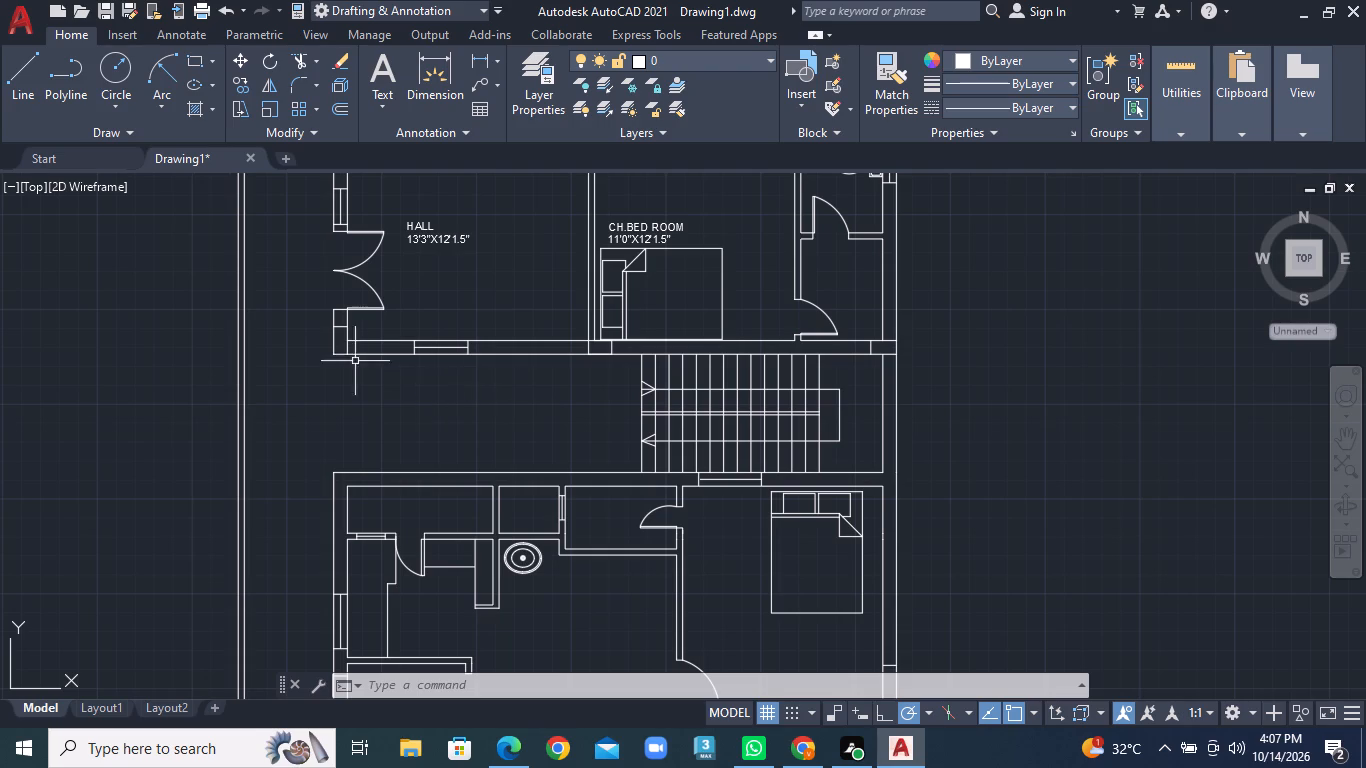
click(216, 106)
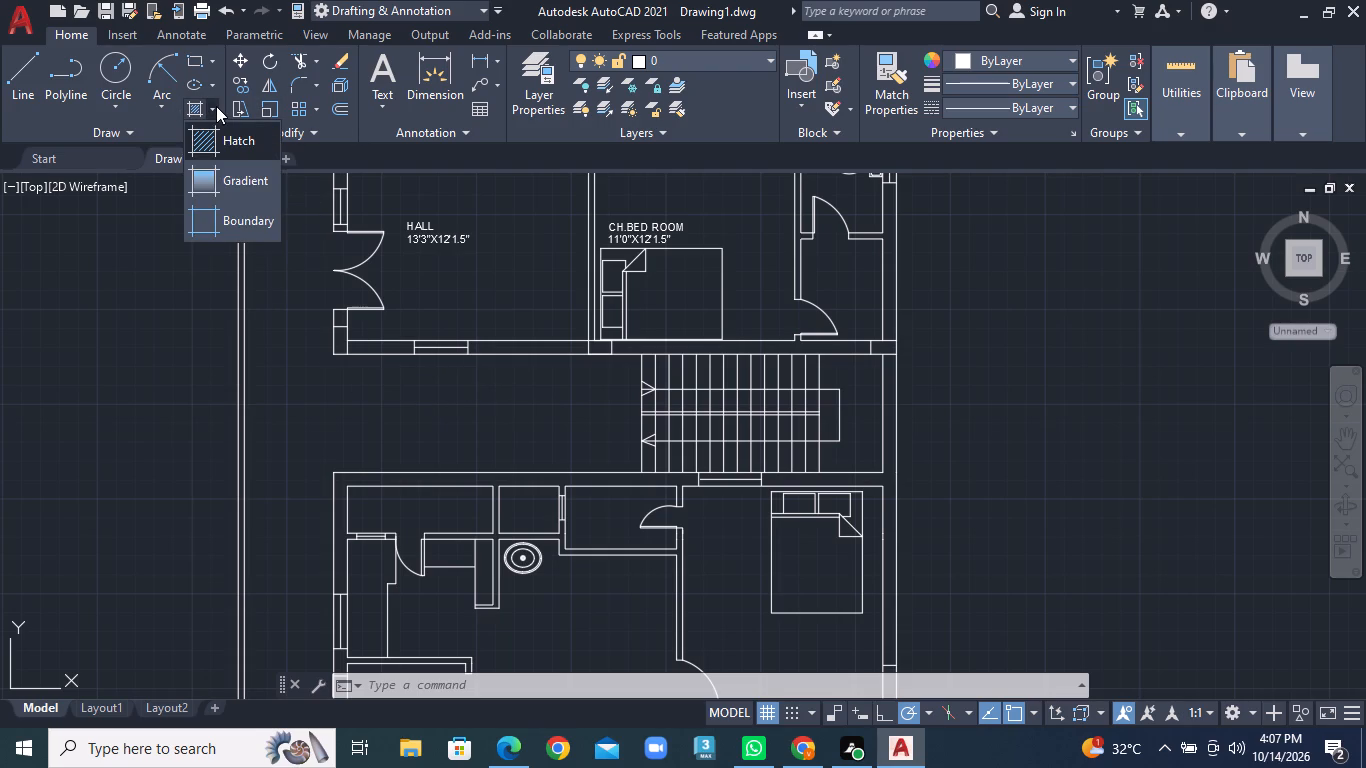
scroll(339, 346, down, 3)
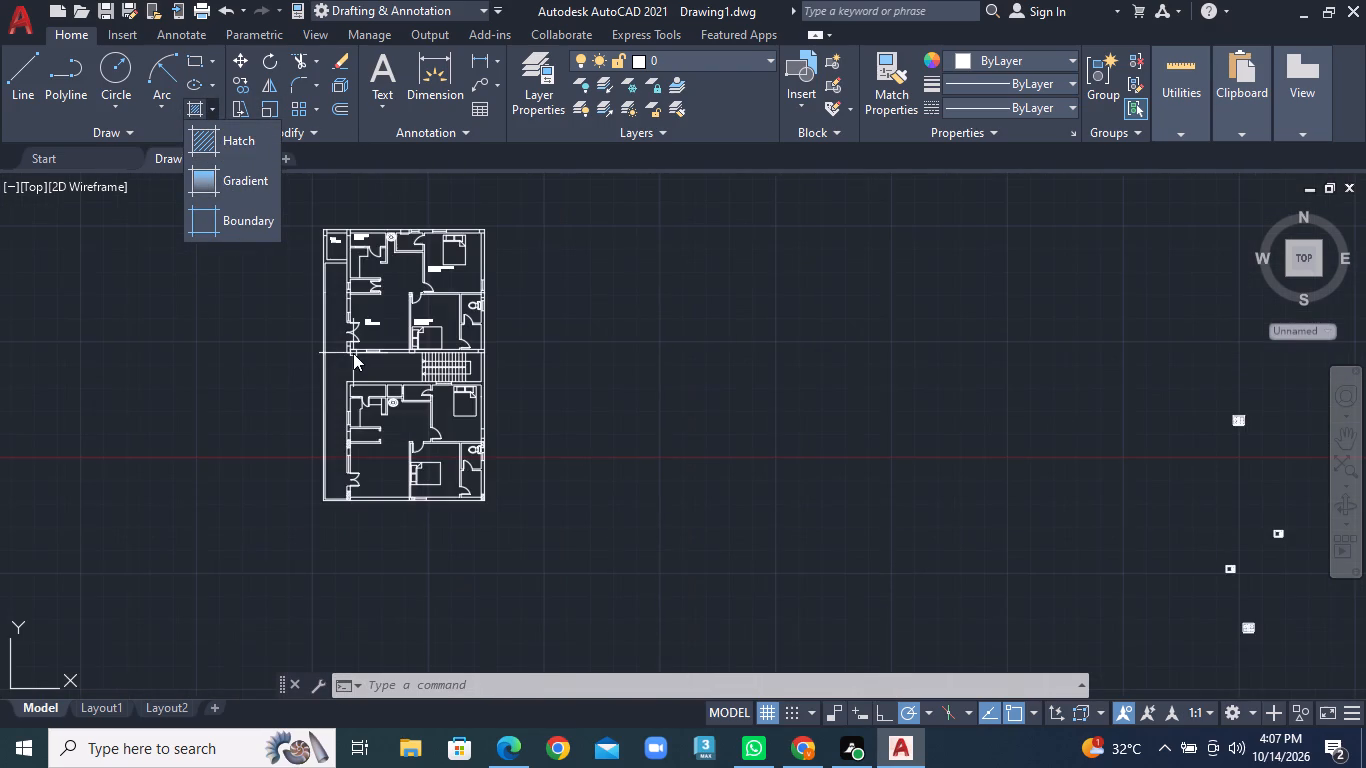
scroll(335, 343, up, 2)
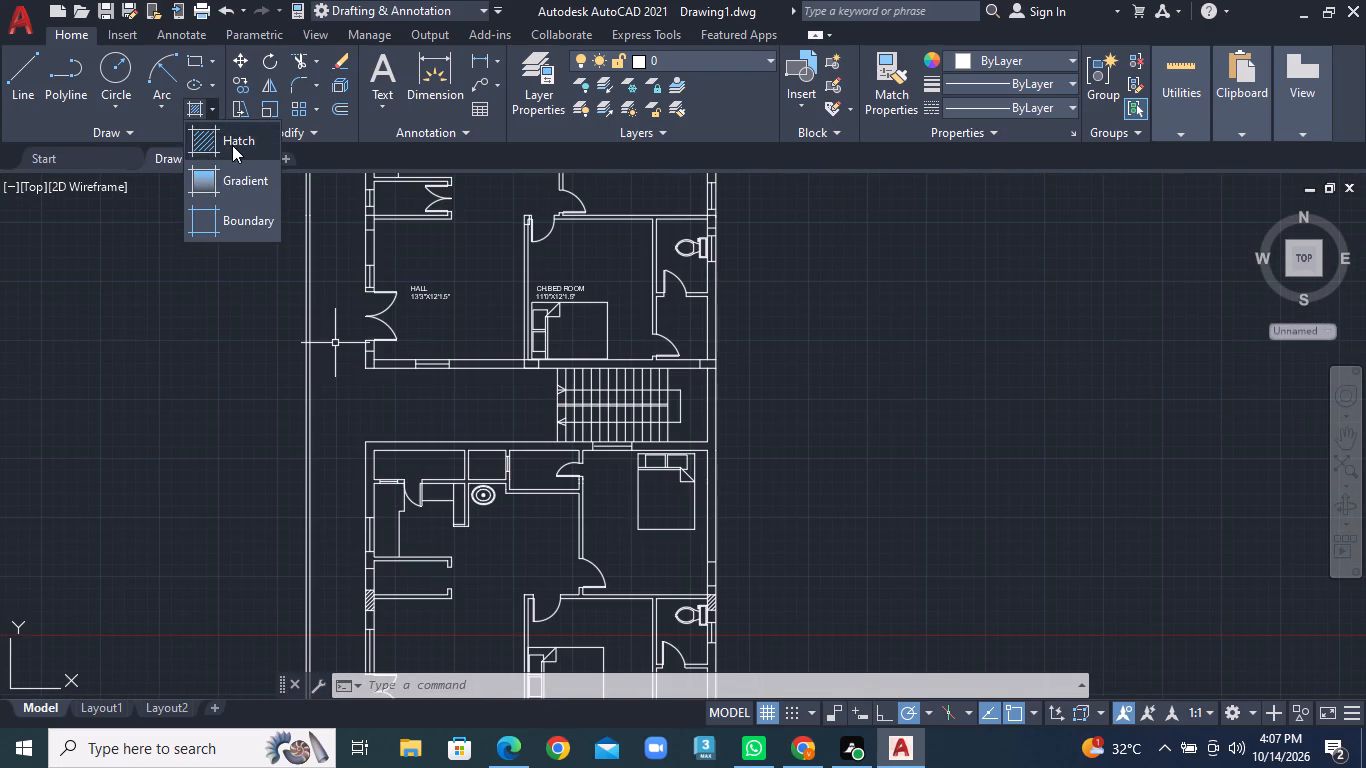
double_click(232, 145)
scroll(383, 334, up, 2)
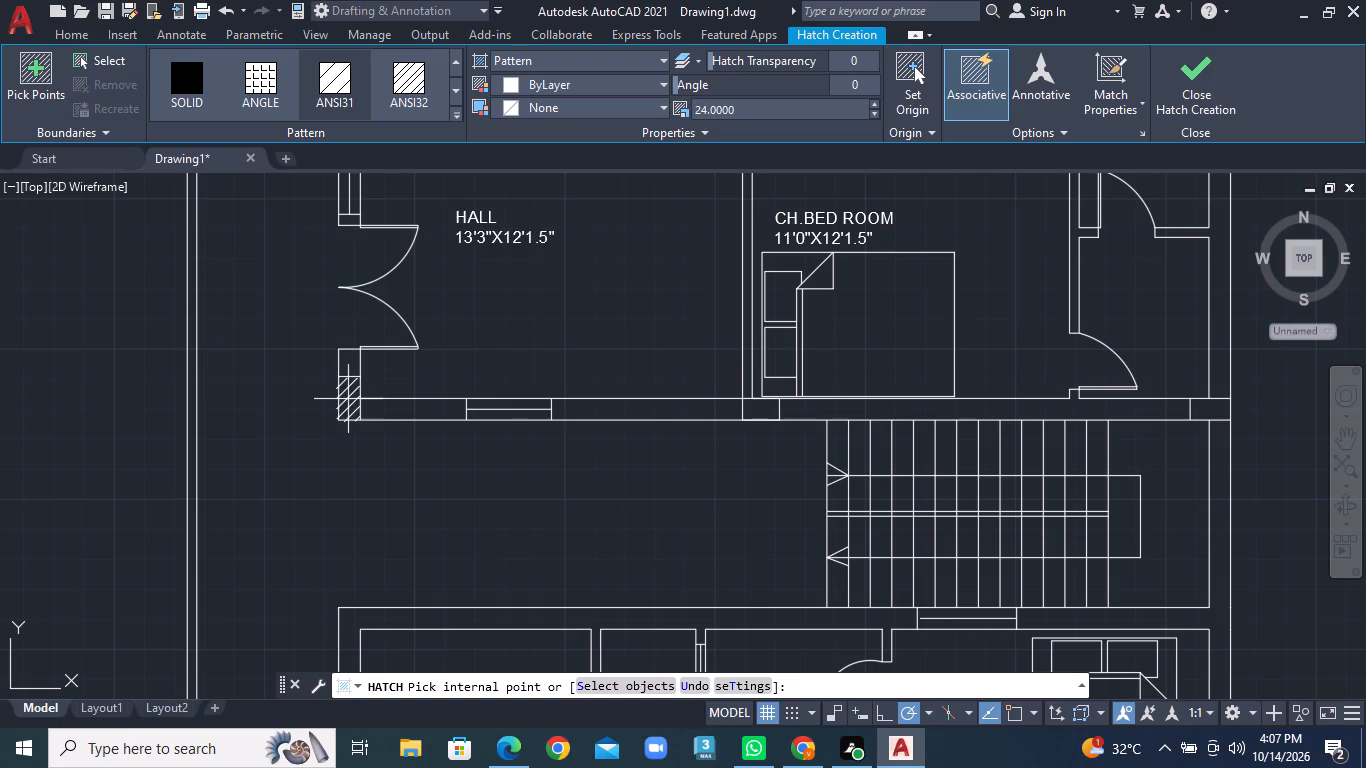
click(348, 399)
click(751, 402)
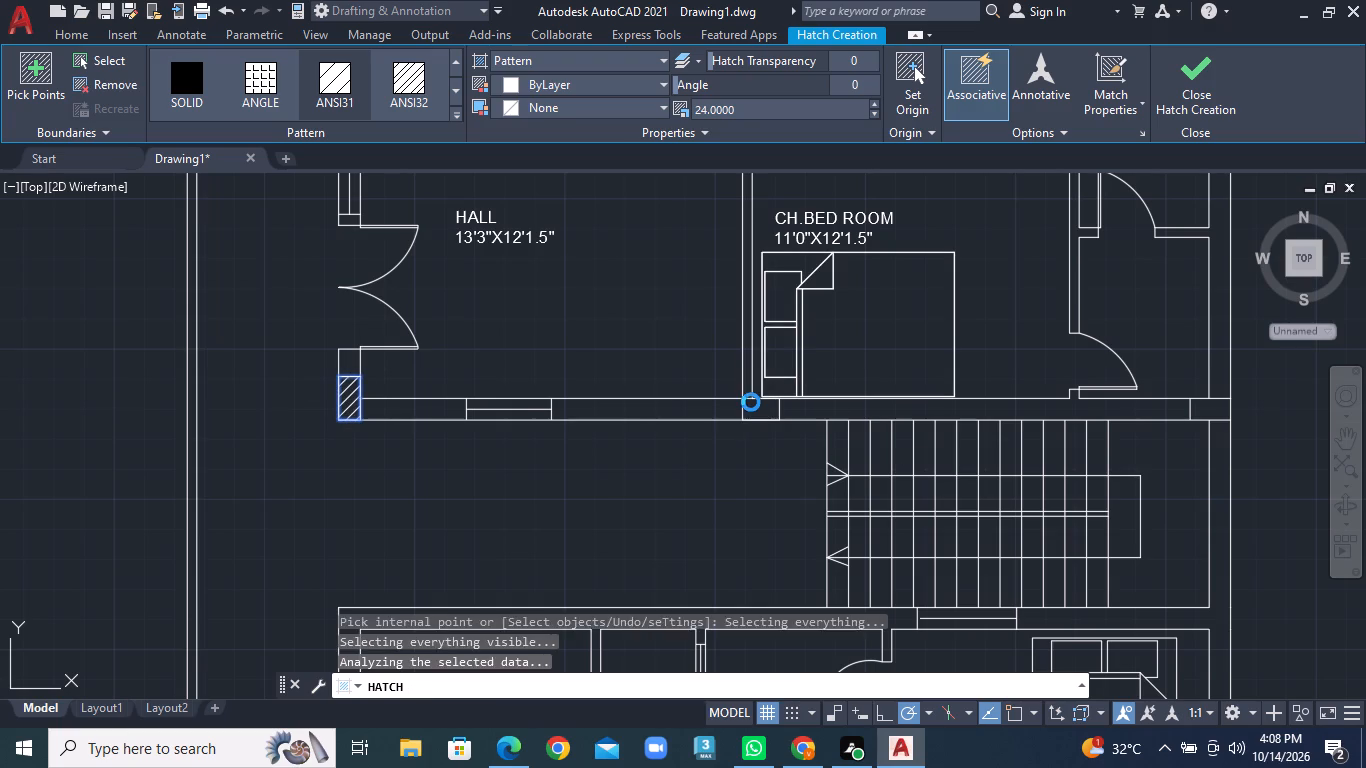
click(1197, 413)
Hatch the two adjoining column areas on the east wall beside the toilet and the west-wall column at the hall's northwest corner.
scroll(767, 292, down, 1)
middle_drag(586, 250, 561, 266)
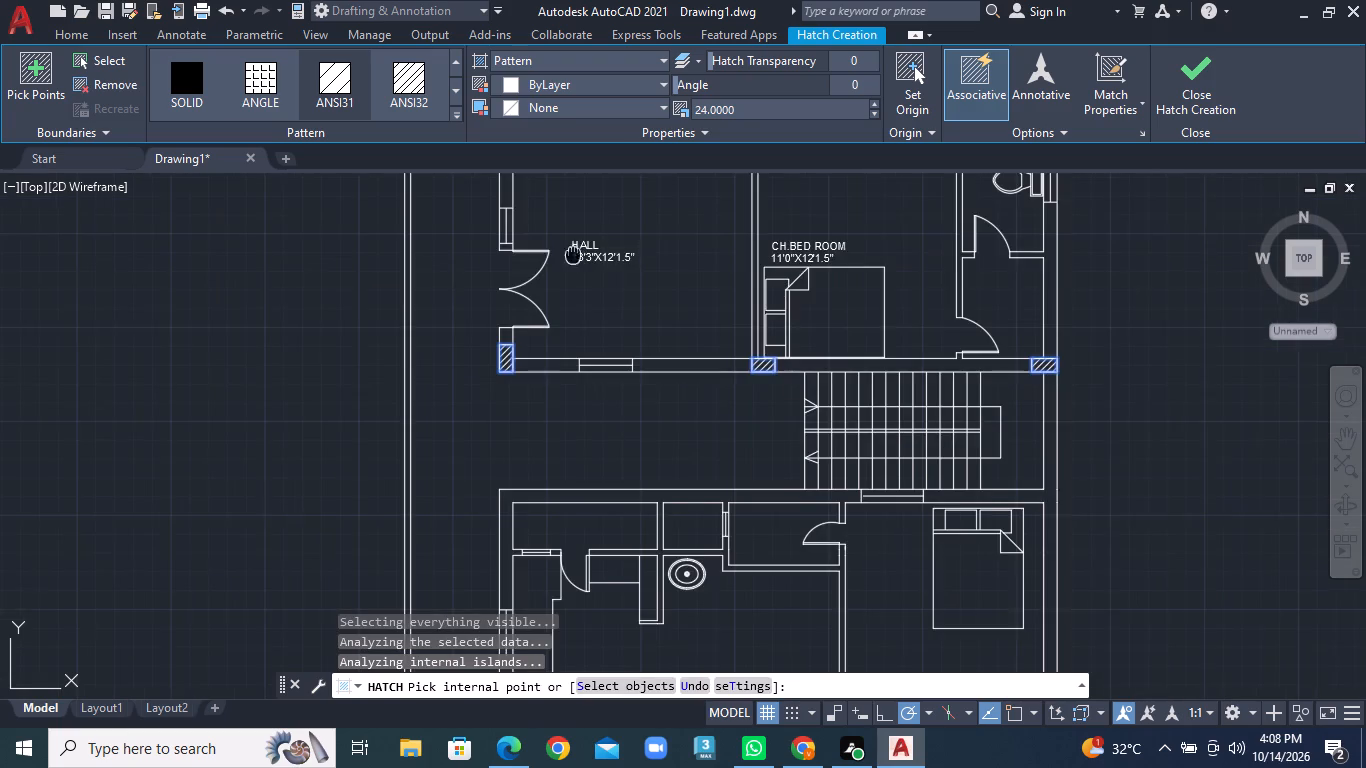
middle_drag(561, 266, 491, 394)
scroll(985, 297, up, 2)
click(898, 272)
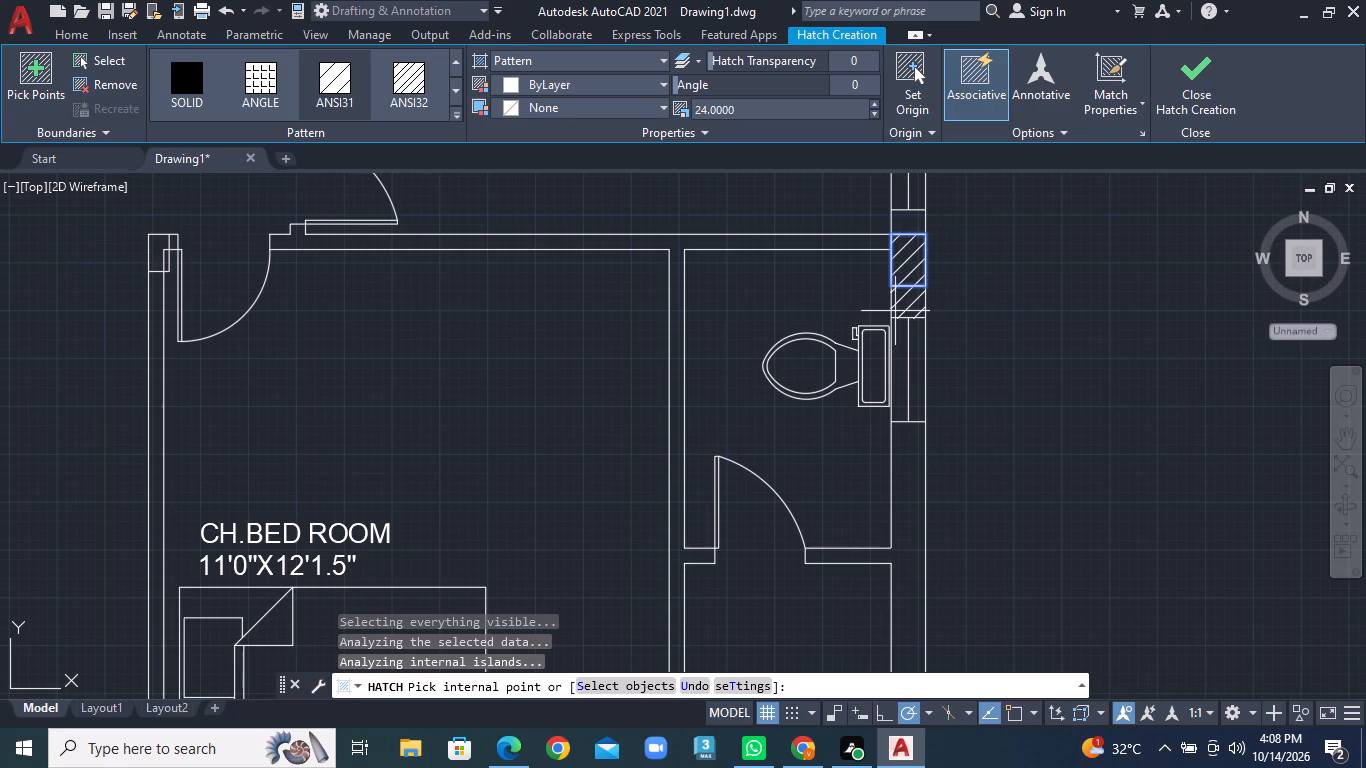
click(895, 311)
scroll(221, 270, down, 2)
middle_drag(252, 276, 266, 279)
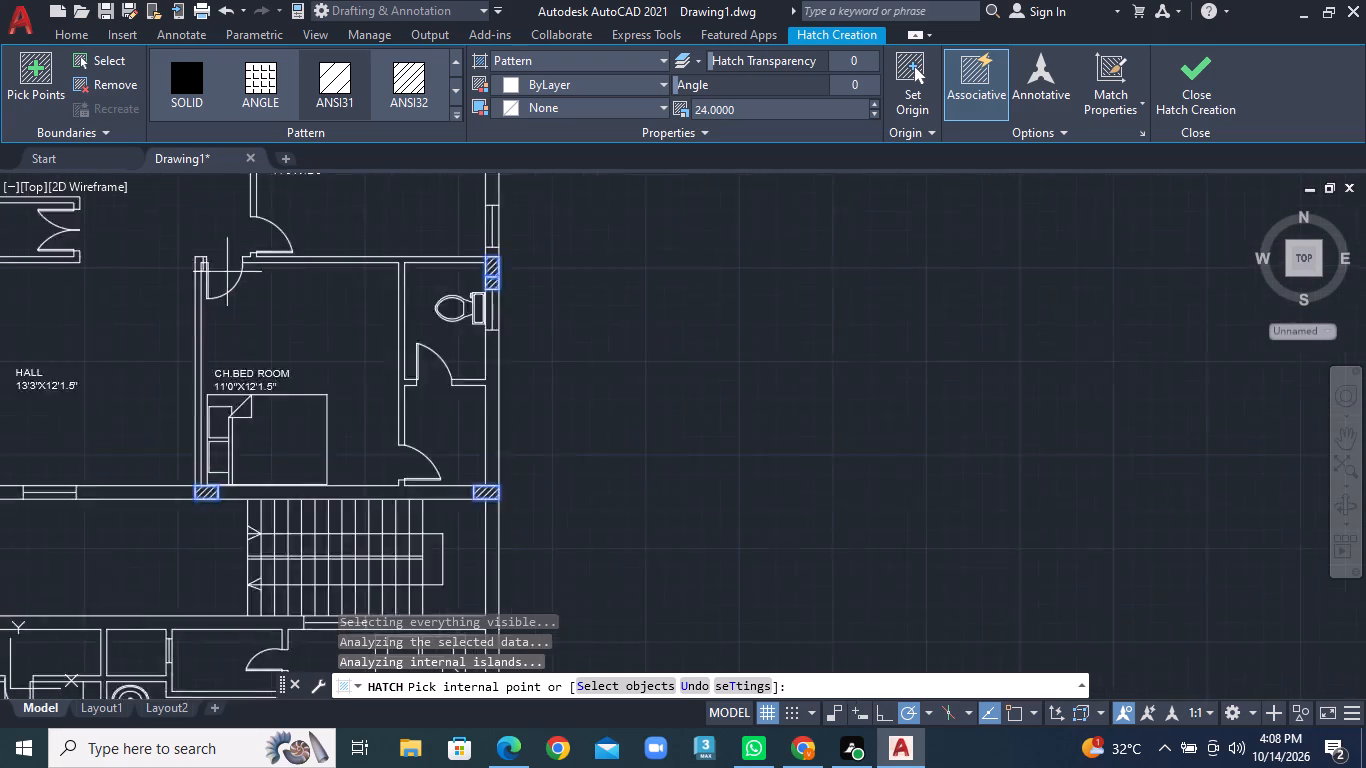
middle_drag(266, 279, 776, 318)
scroll(638, 317, up, 2)
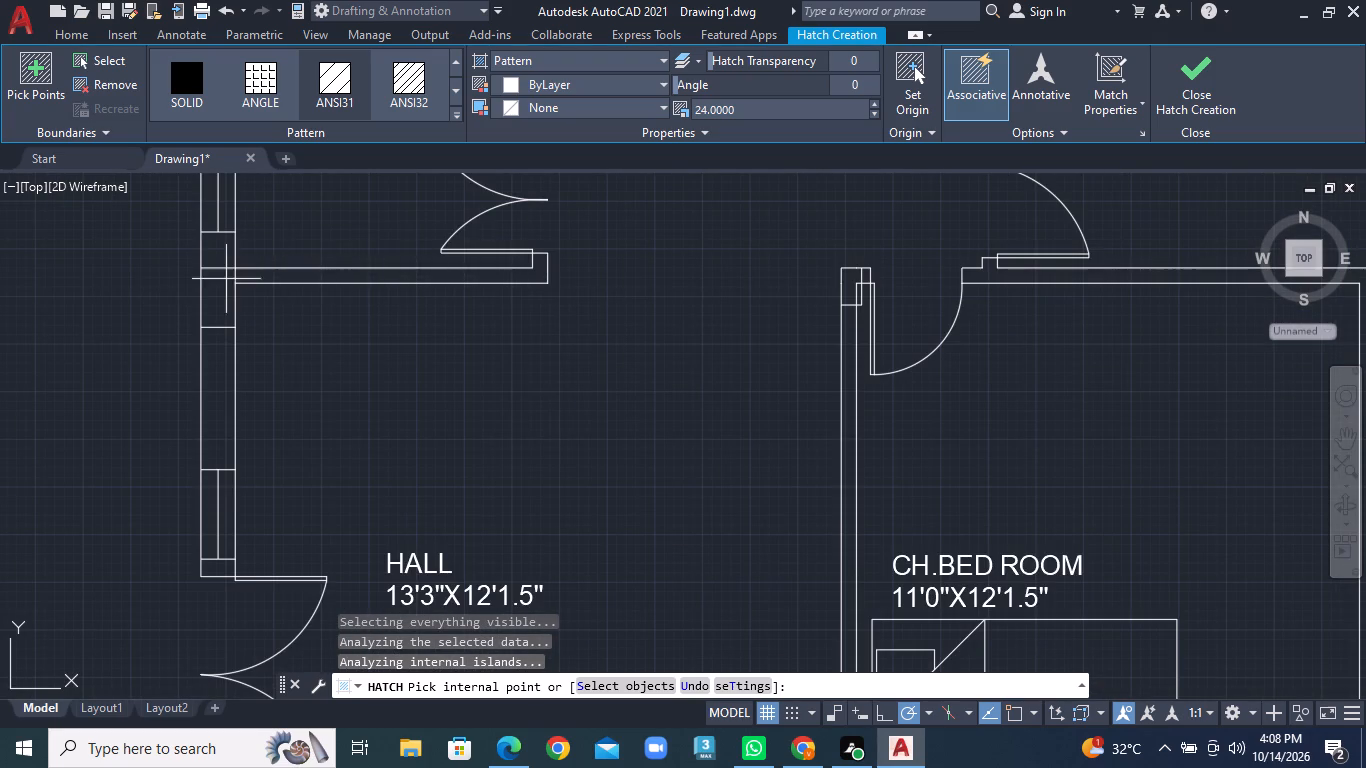
click(225, 291)
Hatch the four north-wall columns: the lift's outer corner, between lift and wash area, west of the master bedroom, and the northeast corner.
scroll(356, 297, down, 1)
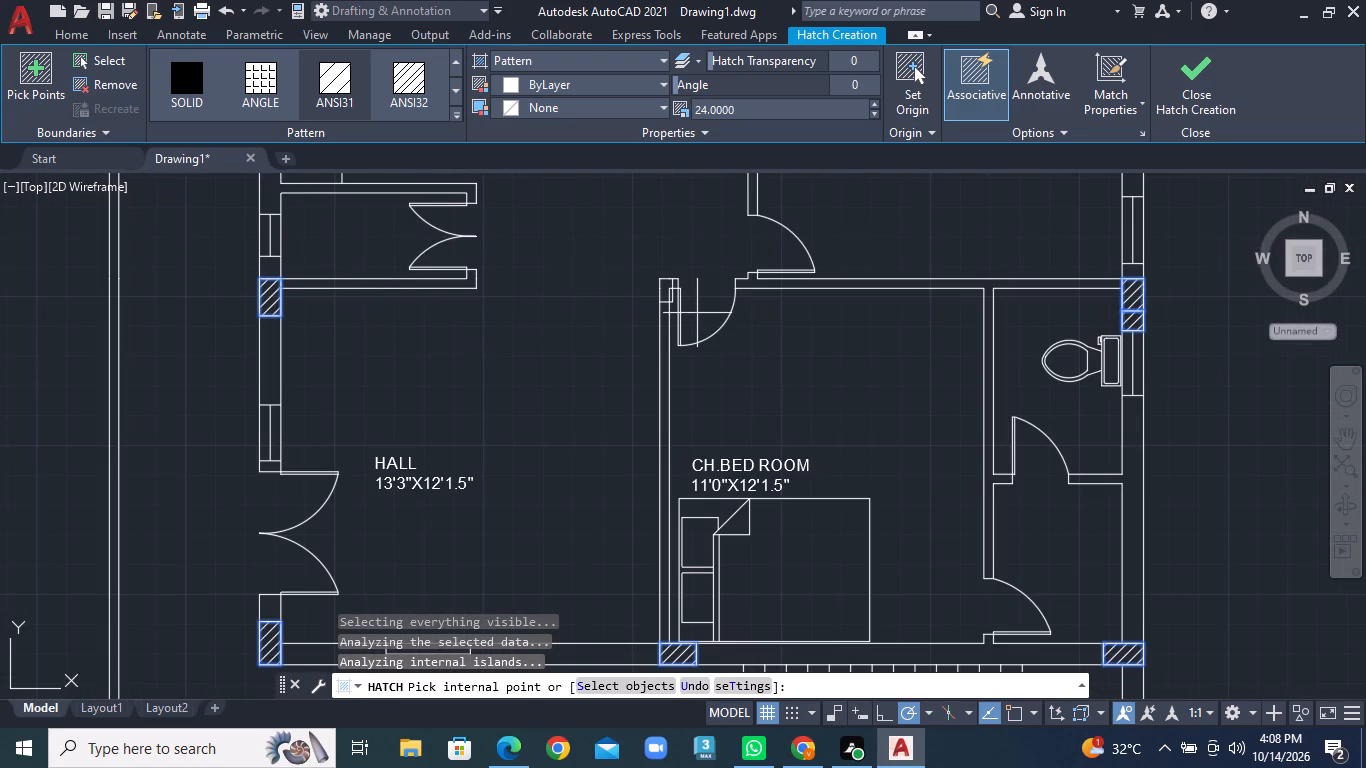
middle_drag(697, 313, 592, 498)
scroll(595, 354, down, 1)
middle_drag(595, 275, 552, 404)
click(188, 311)
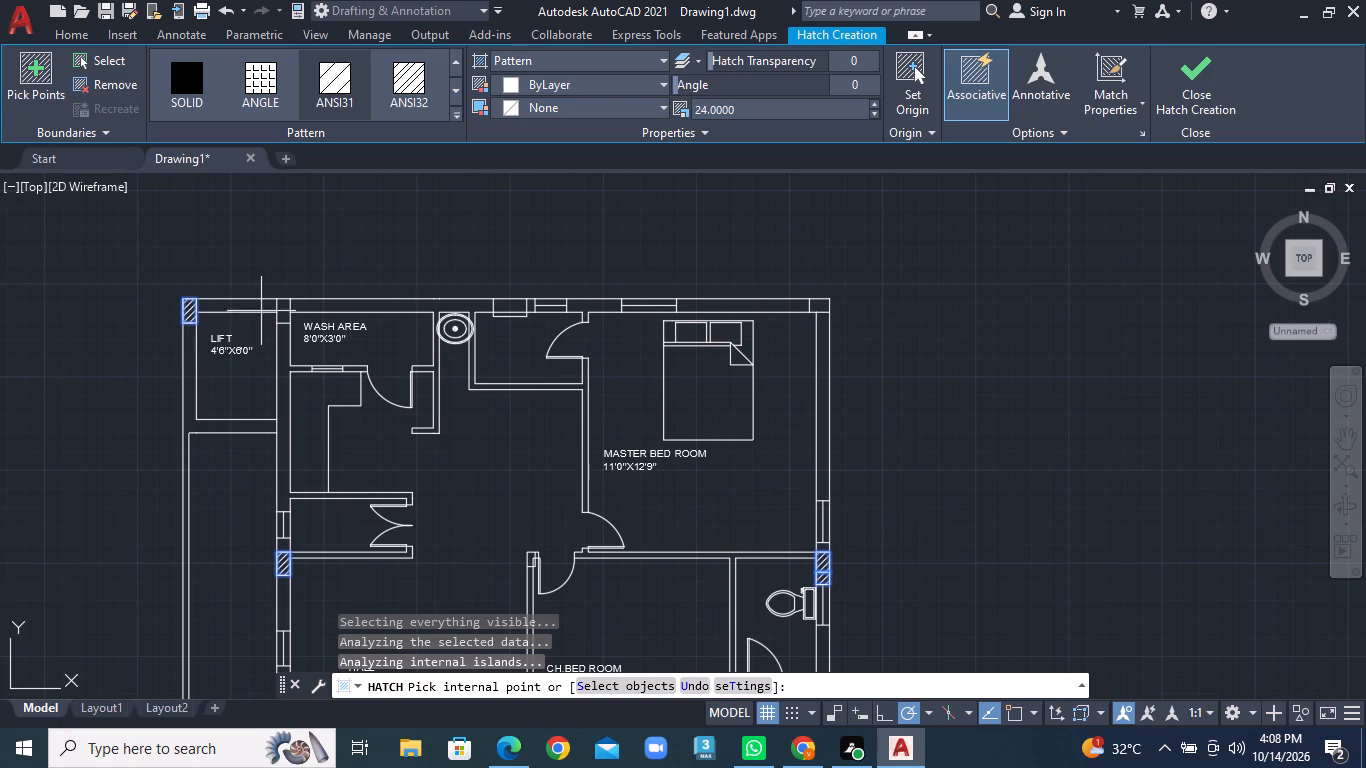
click(280, 311)
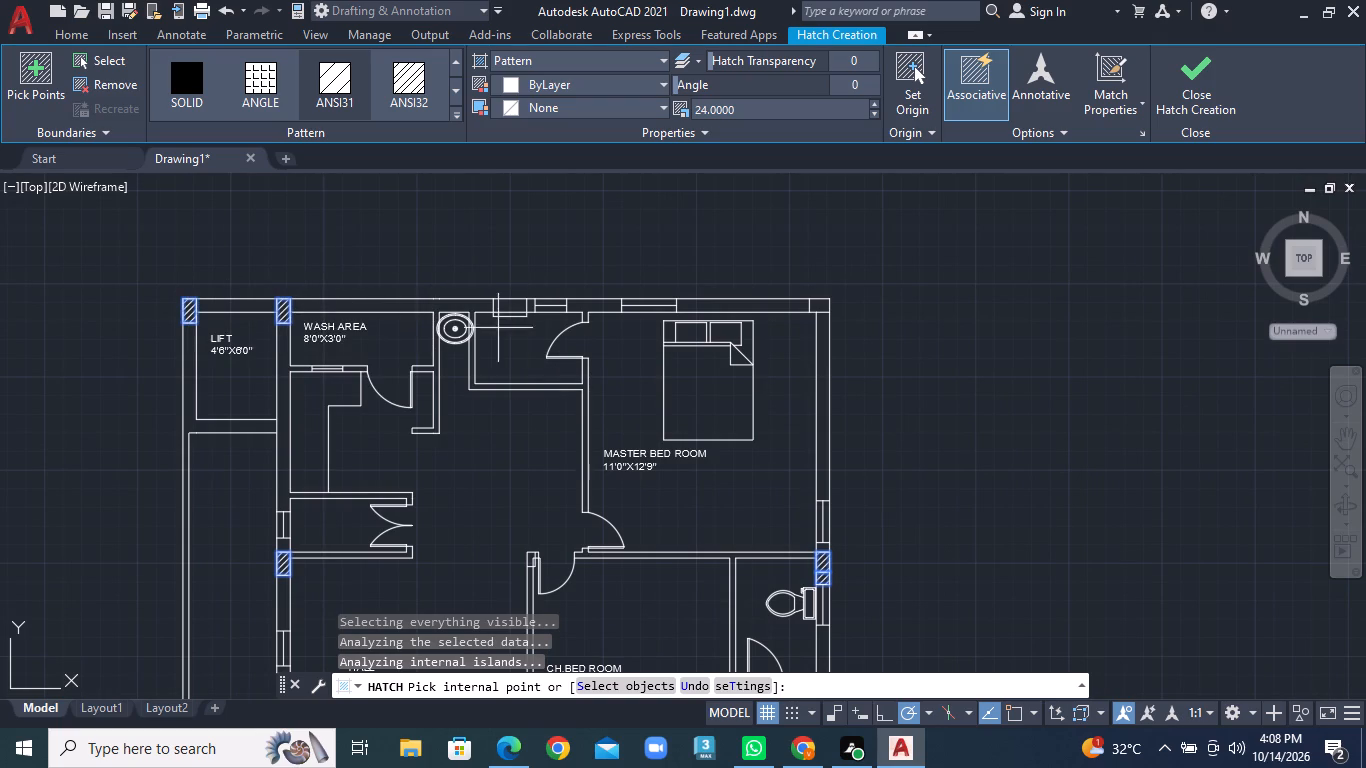
double_click(523, 313)
click(523, 307)
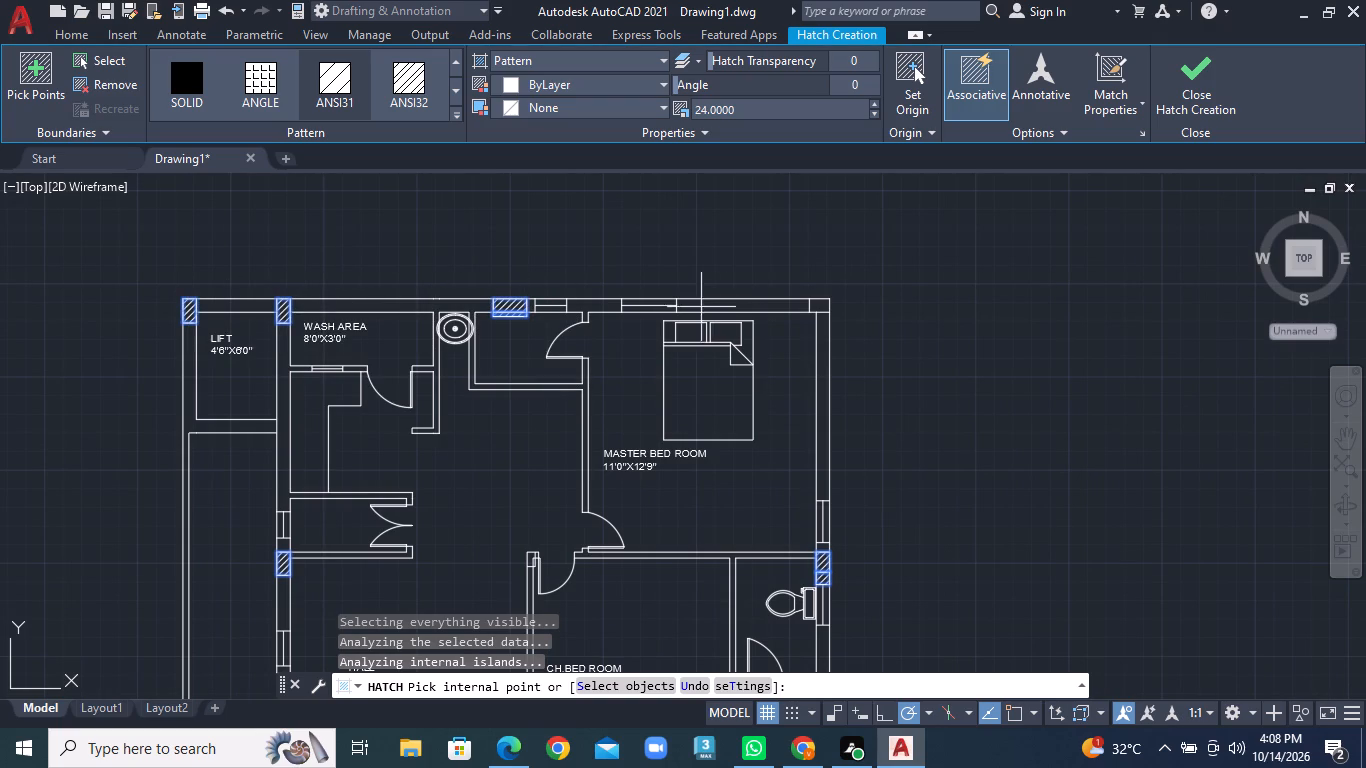
click(825, 304)
Review the column hatching across both units of the floor plan.
scroll(676, 371, down, 3)
middle_drag(799, 458, 798, 374)
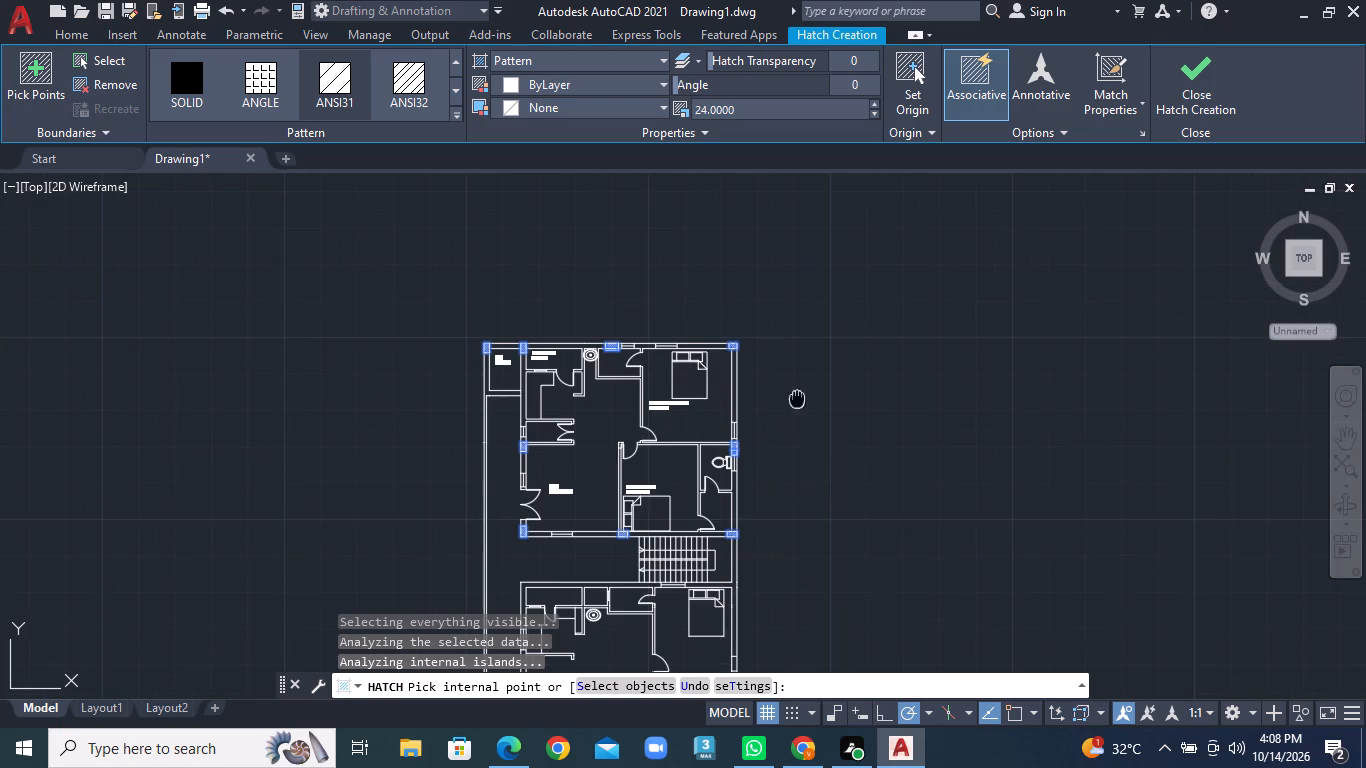
middle_drag(798, 374, 801, 305)
middle_drag(782, 498, 783, 470)
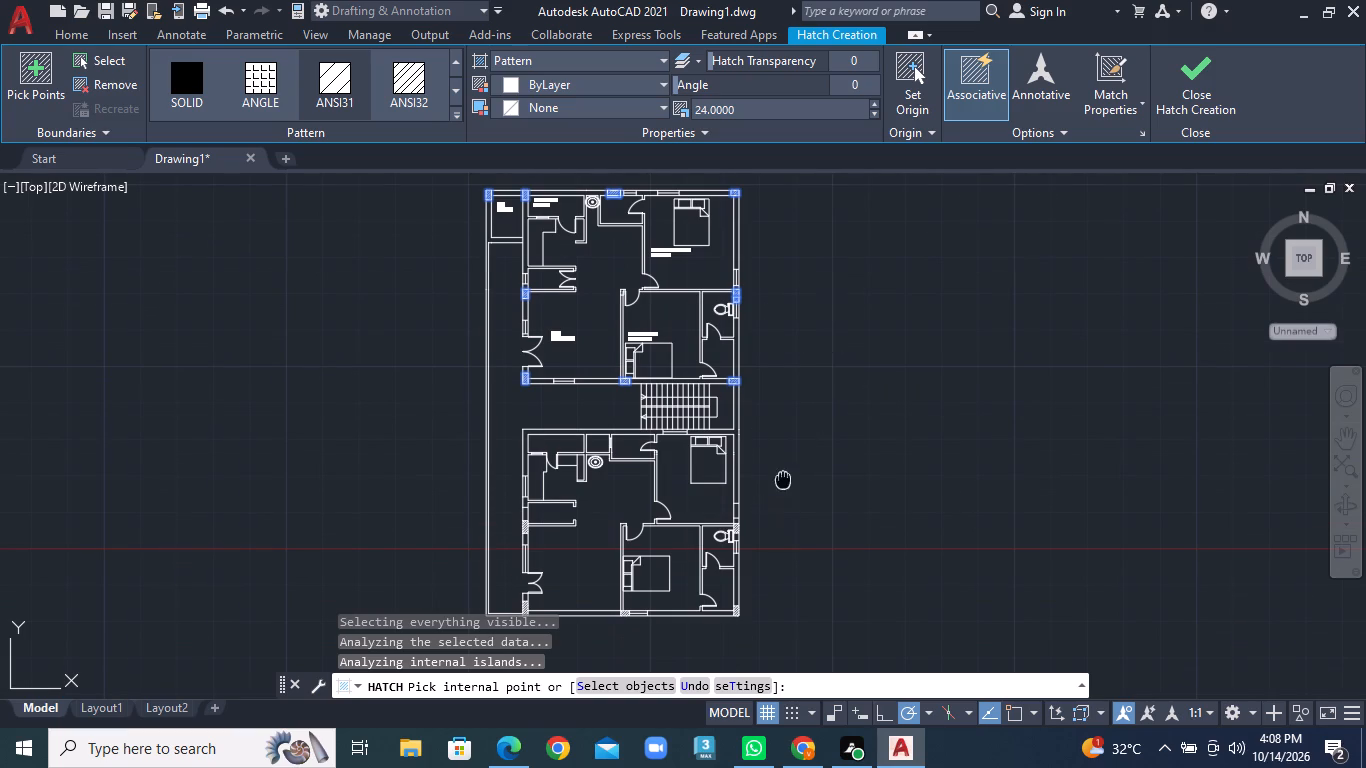
middle_drag(783, 470, 783, 425)
scroll(870, 317, up, 1)
middle_drag(795, 310, 795, 312)
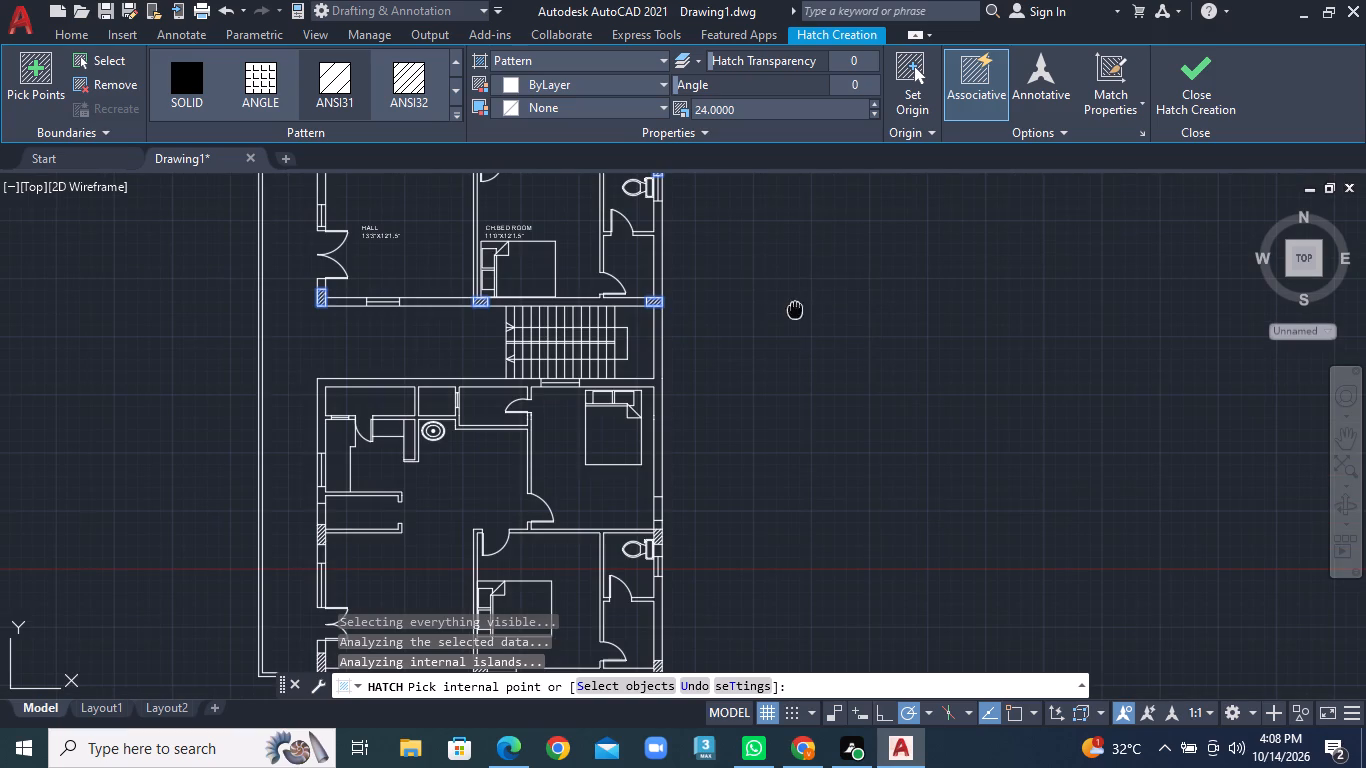
middle_drag(795, 312, 802, 562)
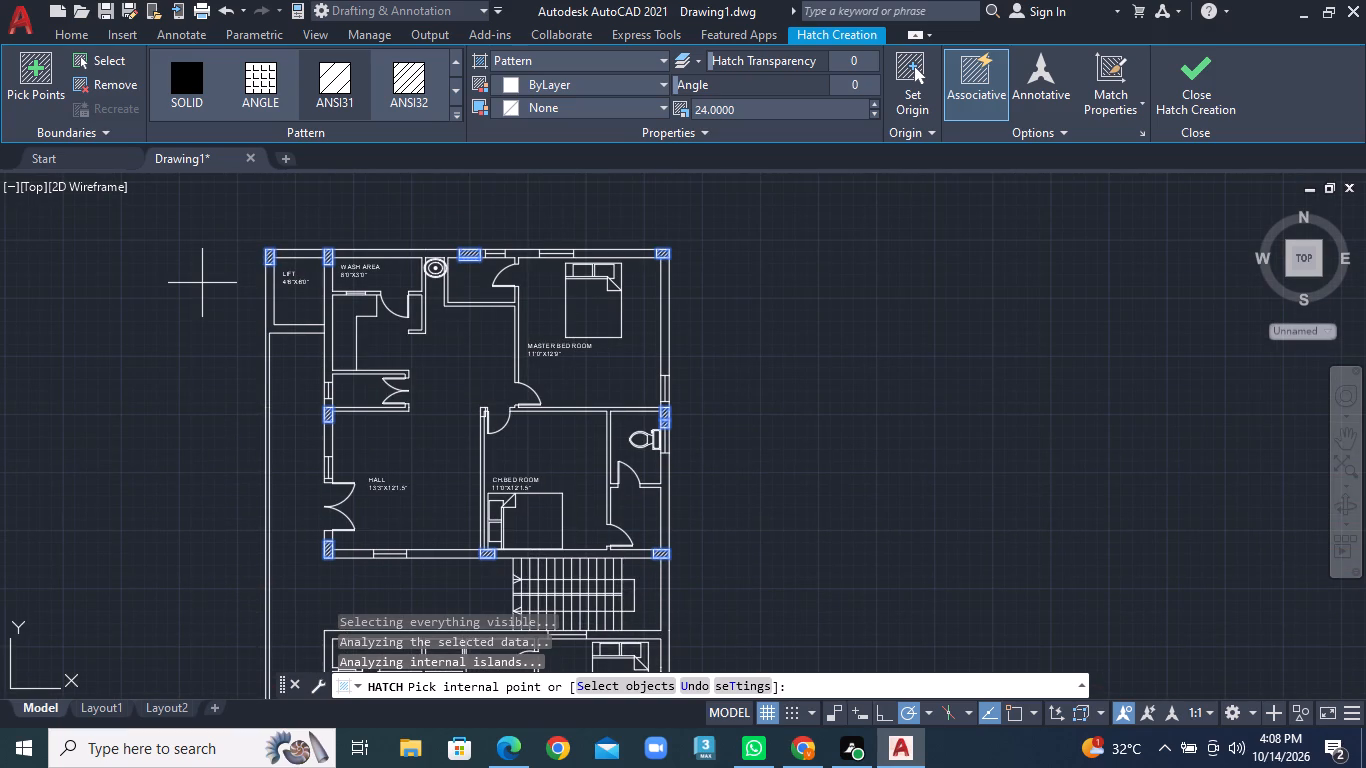
Draw two short vertical jamb lines across the lift's south wall to mark the sides of a door opening.
scroll(378, 343, up, 2)
middle_drag(316, 328, 628, 377)
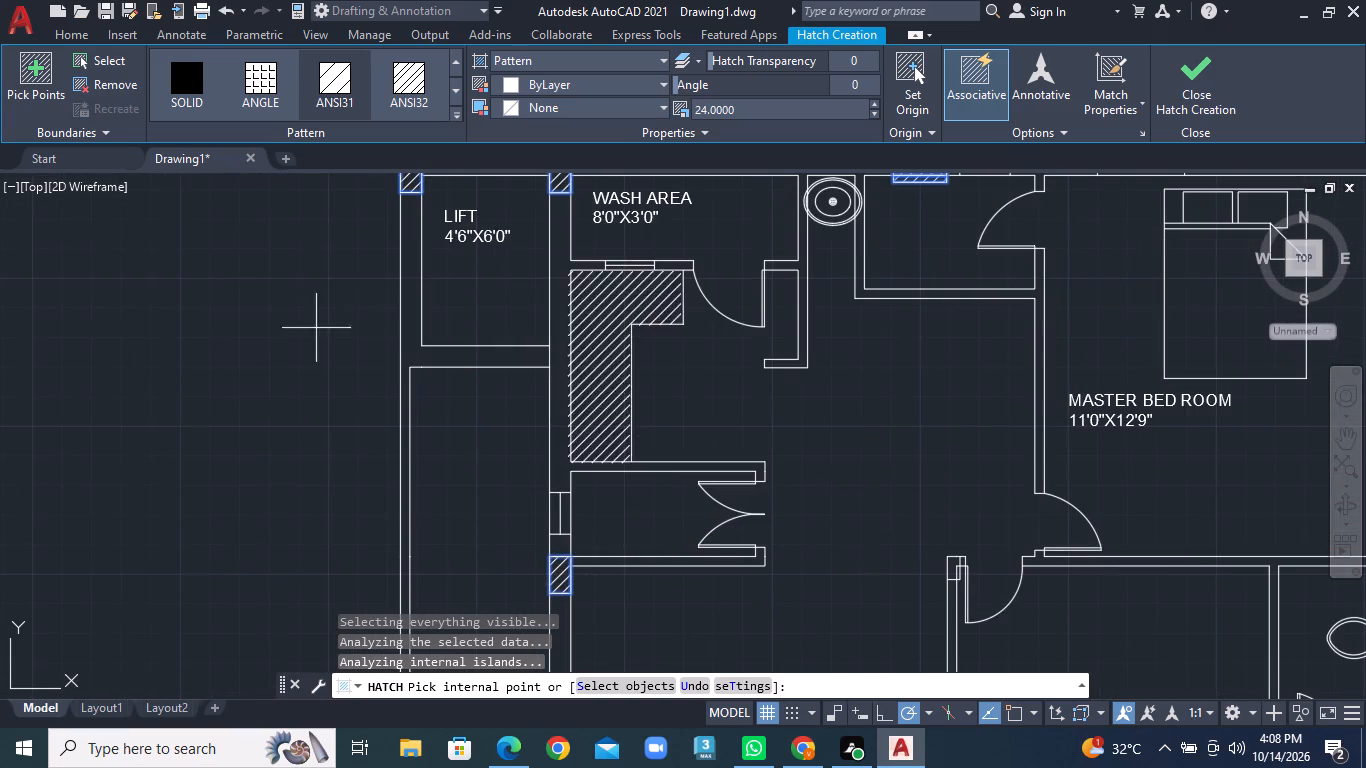
click(65, 32)
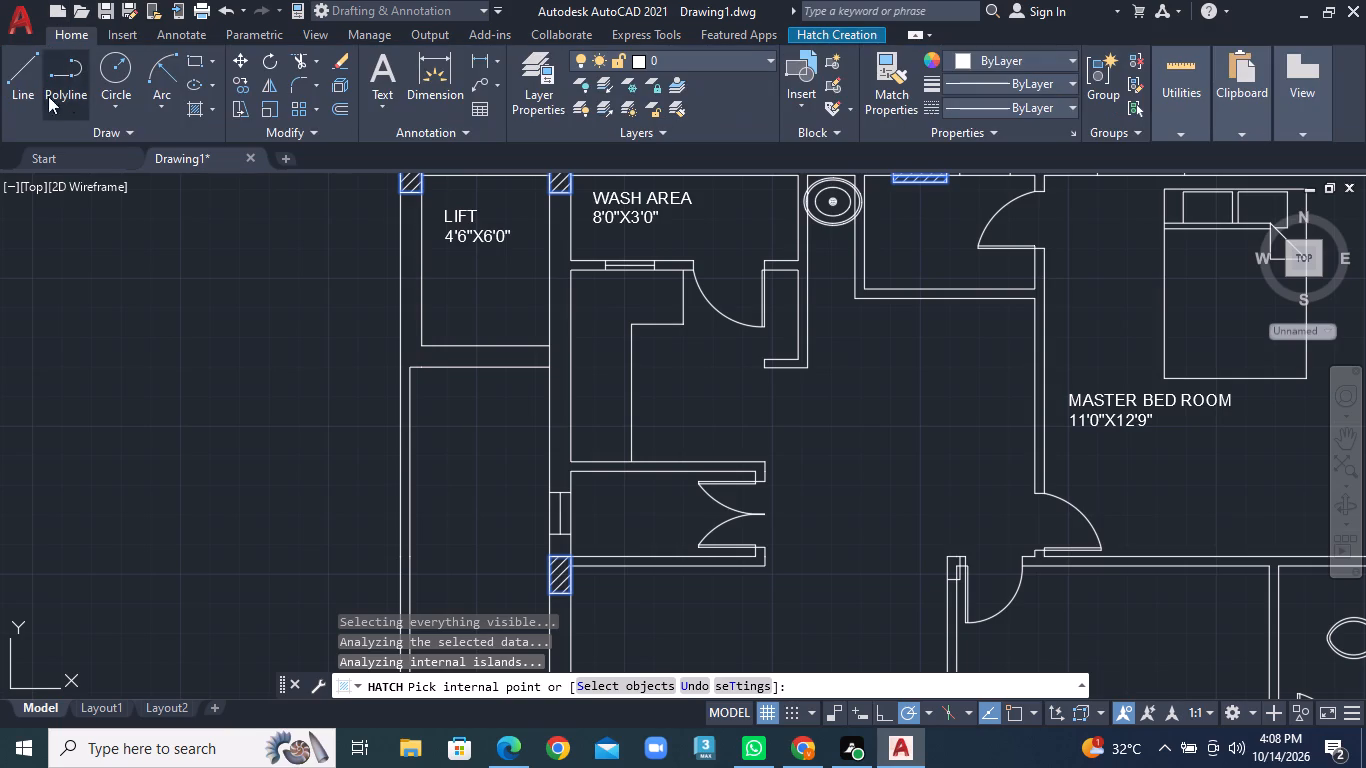
click(24, 90)
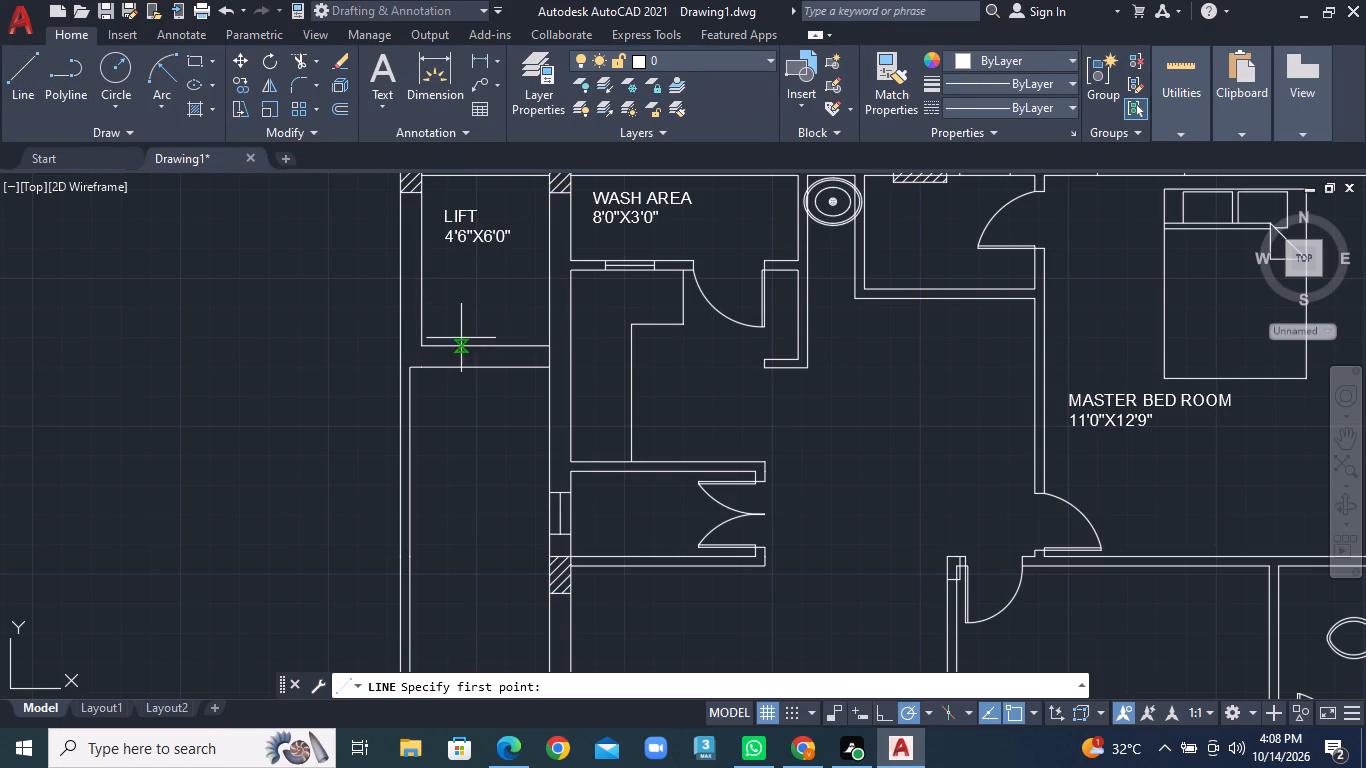
click(453, 344)
click(452, 364)
right_click(452, 364)
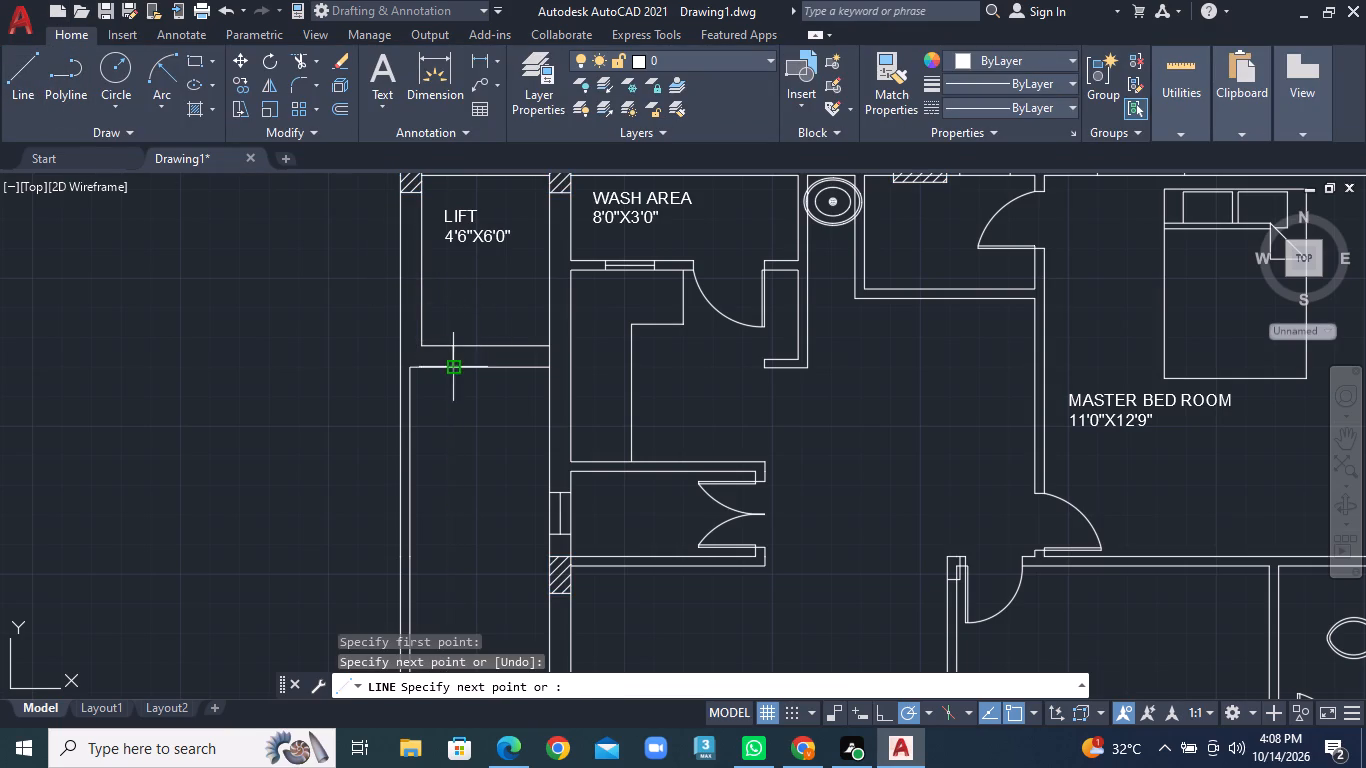
click(482, 380)
click(17, 85)
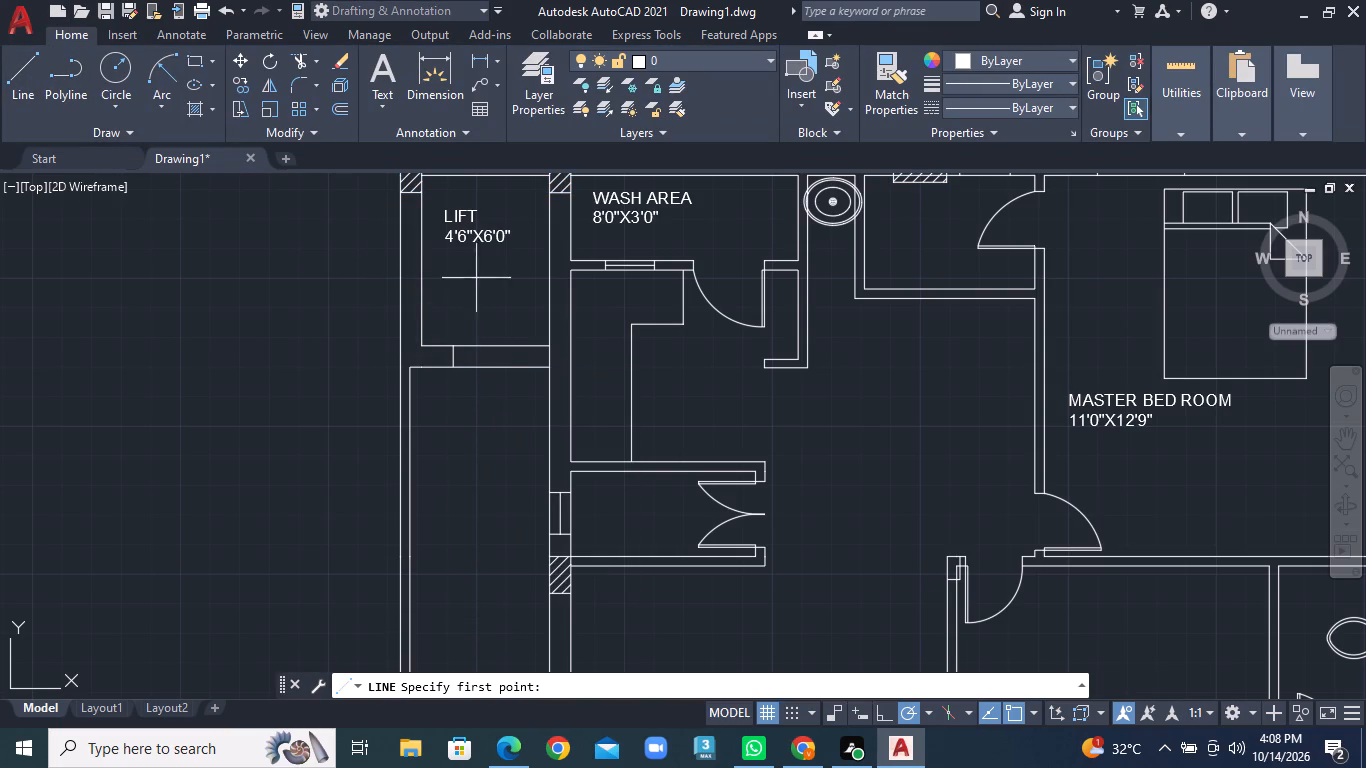
click(516, 347)
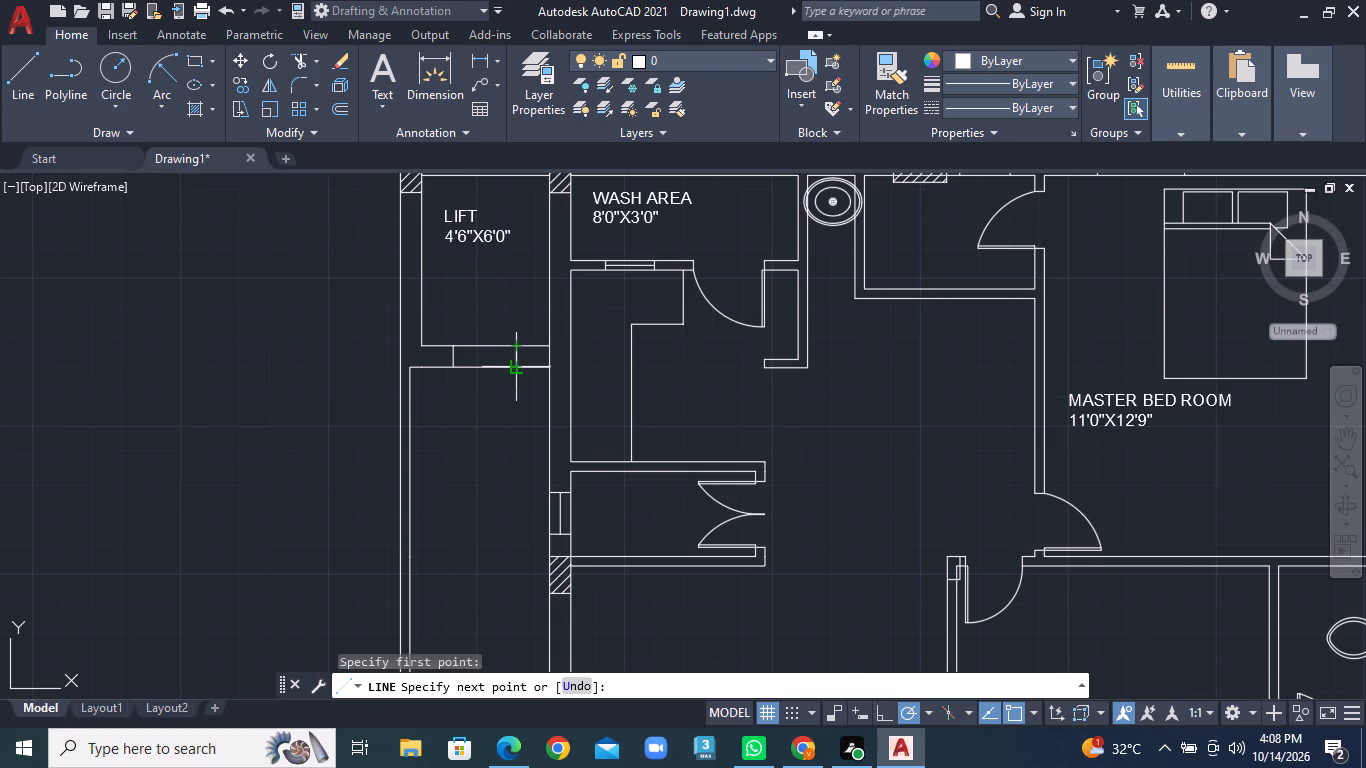
click(516, 372)
right_click(517, 372)
click(531, 383)
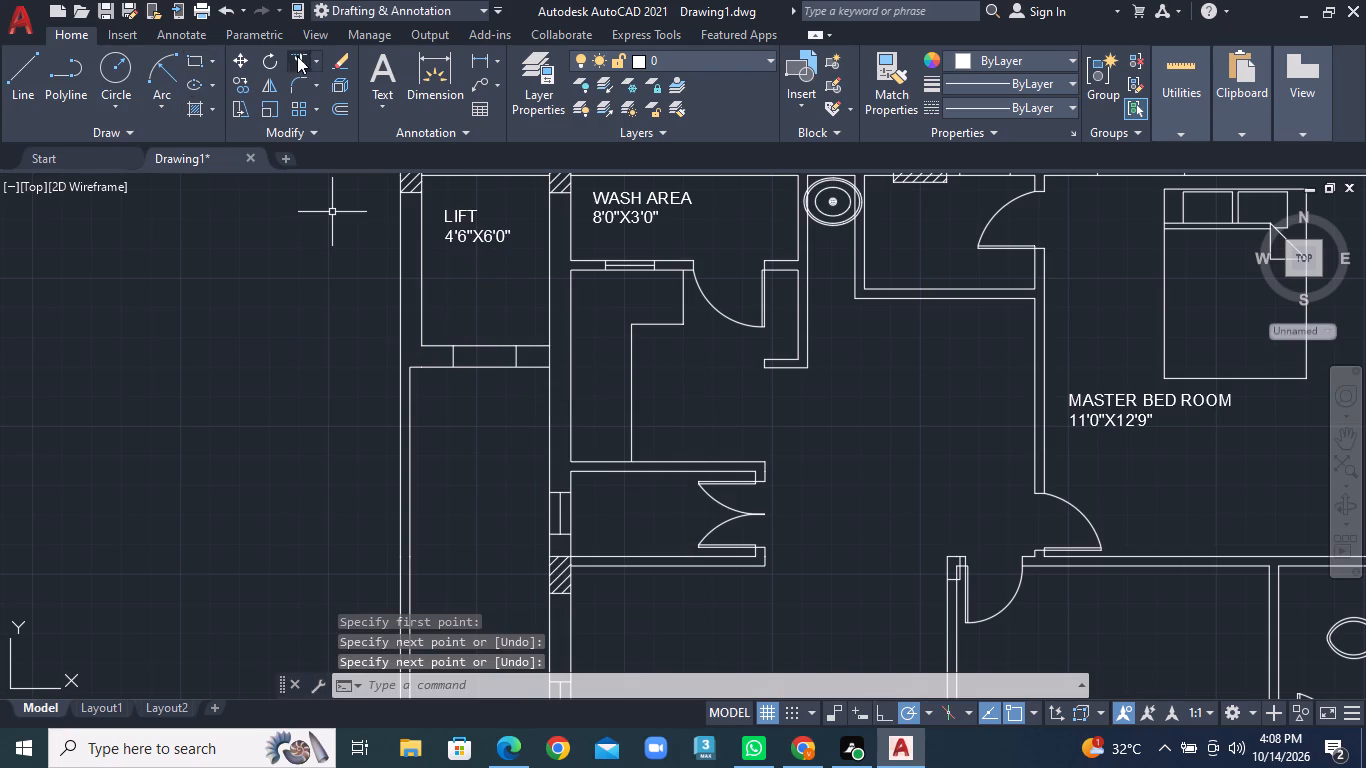
Trim both south wall lines of the lift between the two jamb lines to open the doorway.
click(315, 56)
click(322, 81)
click(475, 311)
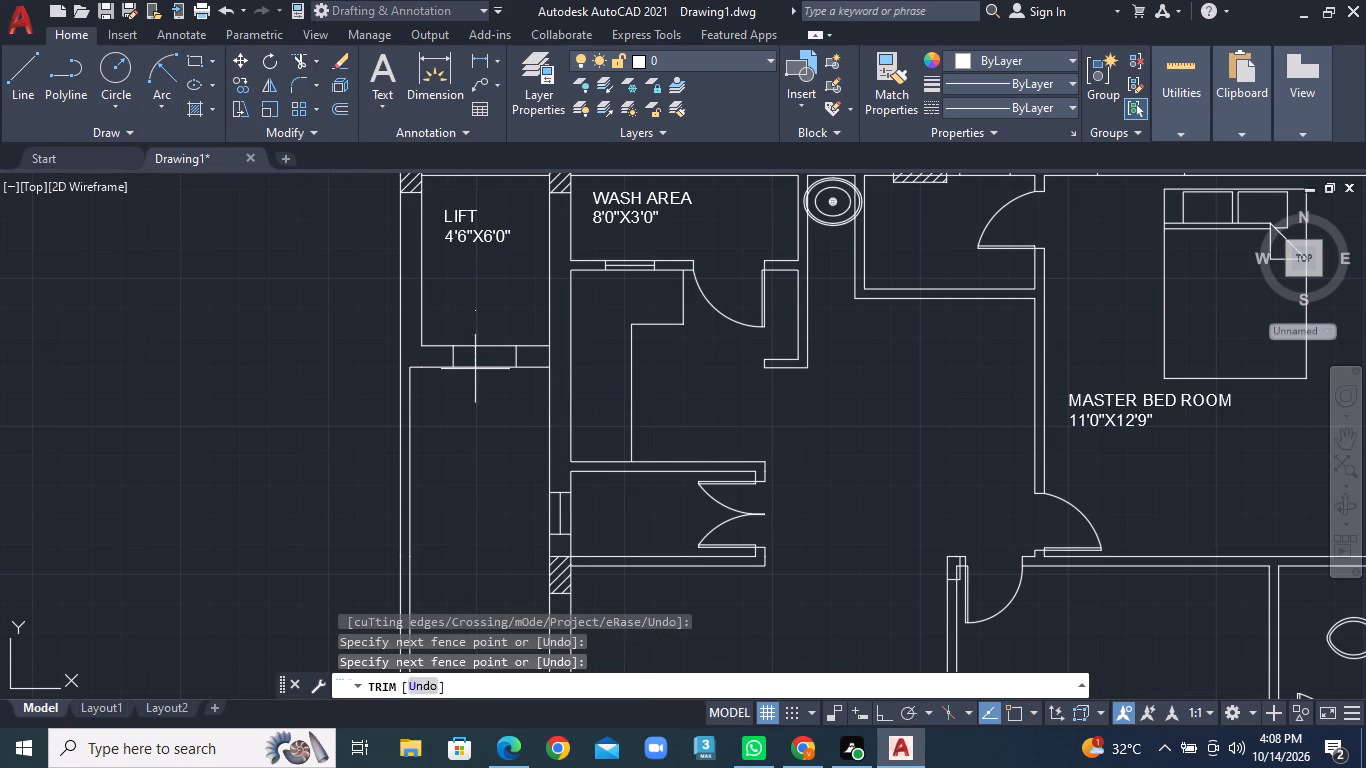
click(475, 396)
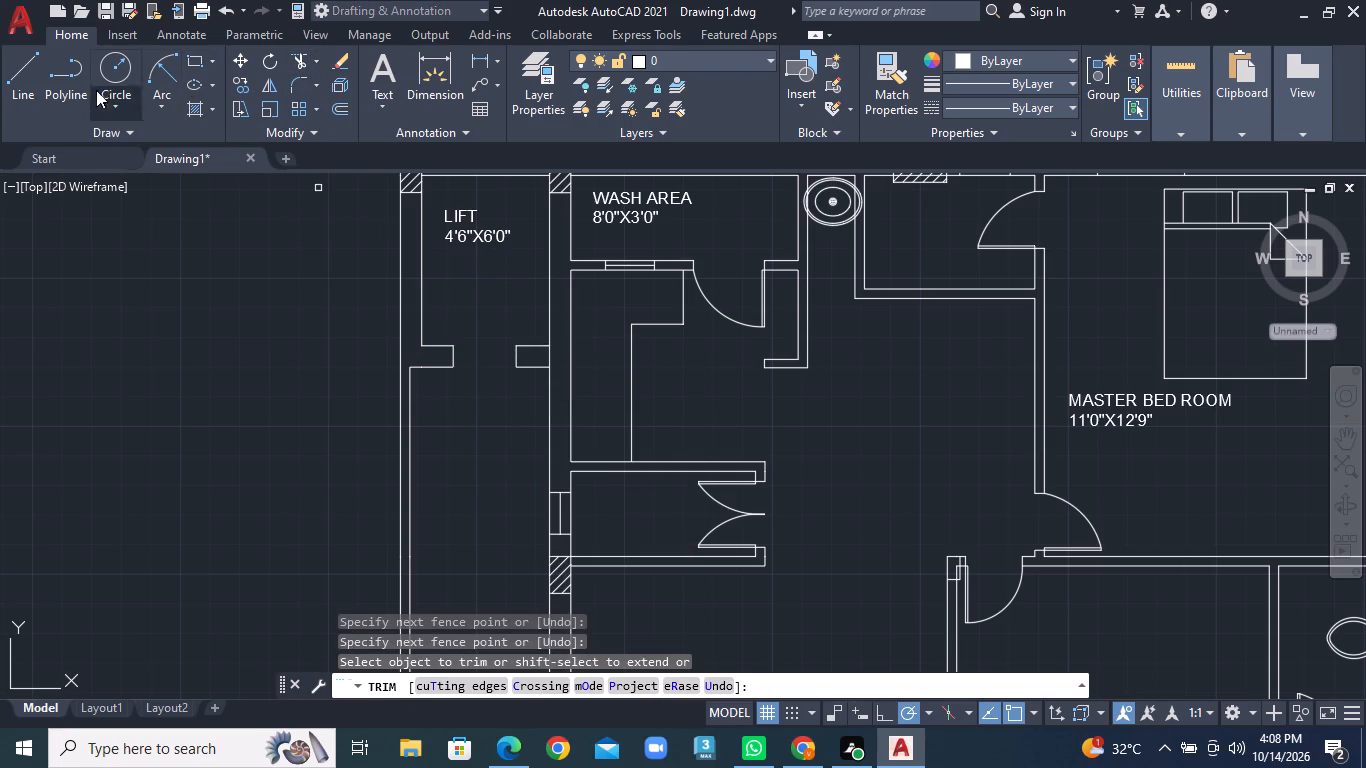
Start drawing a new line.
click(21, 81)
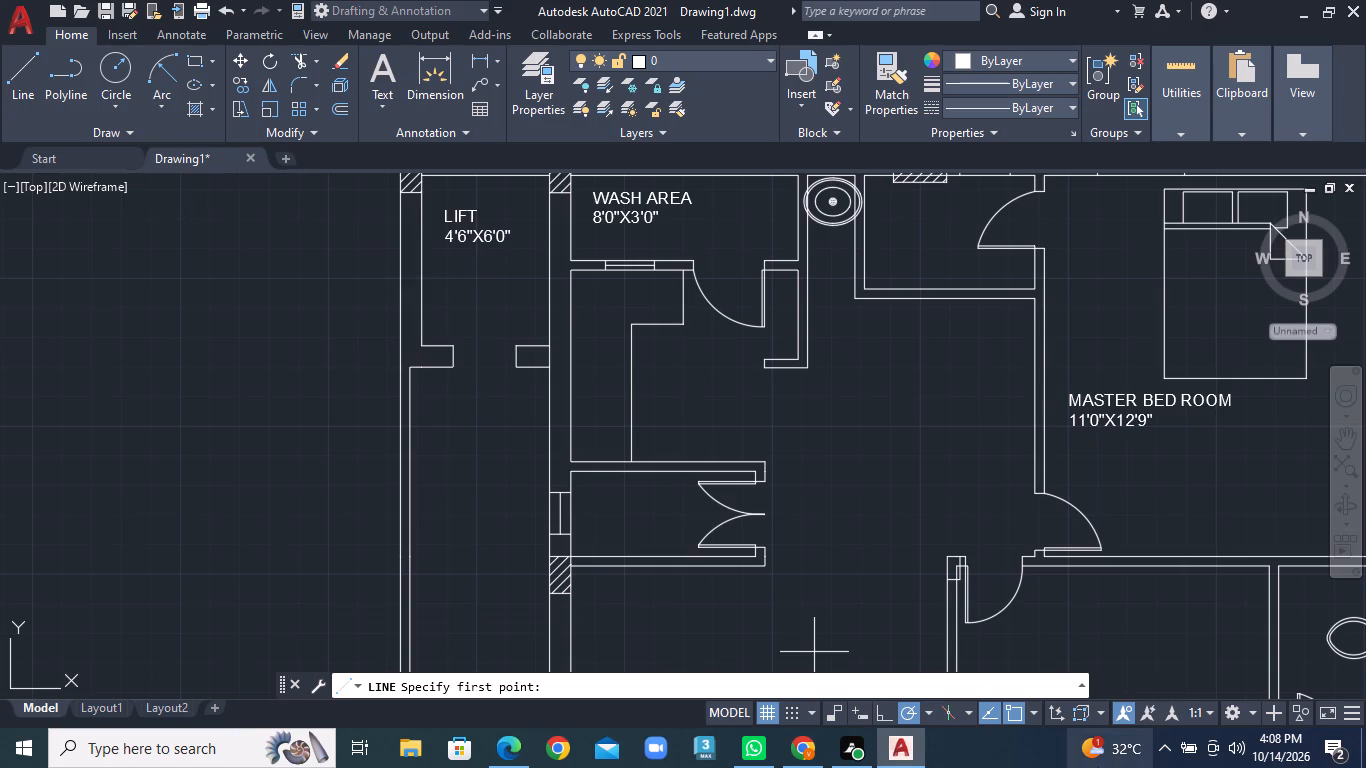
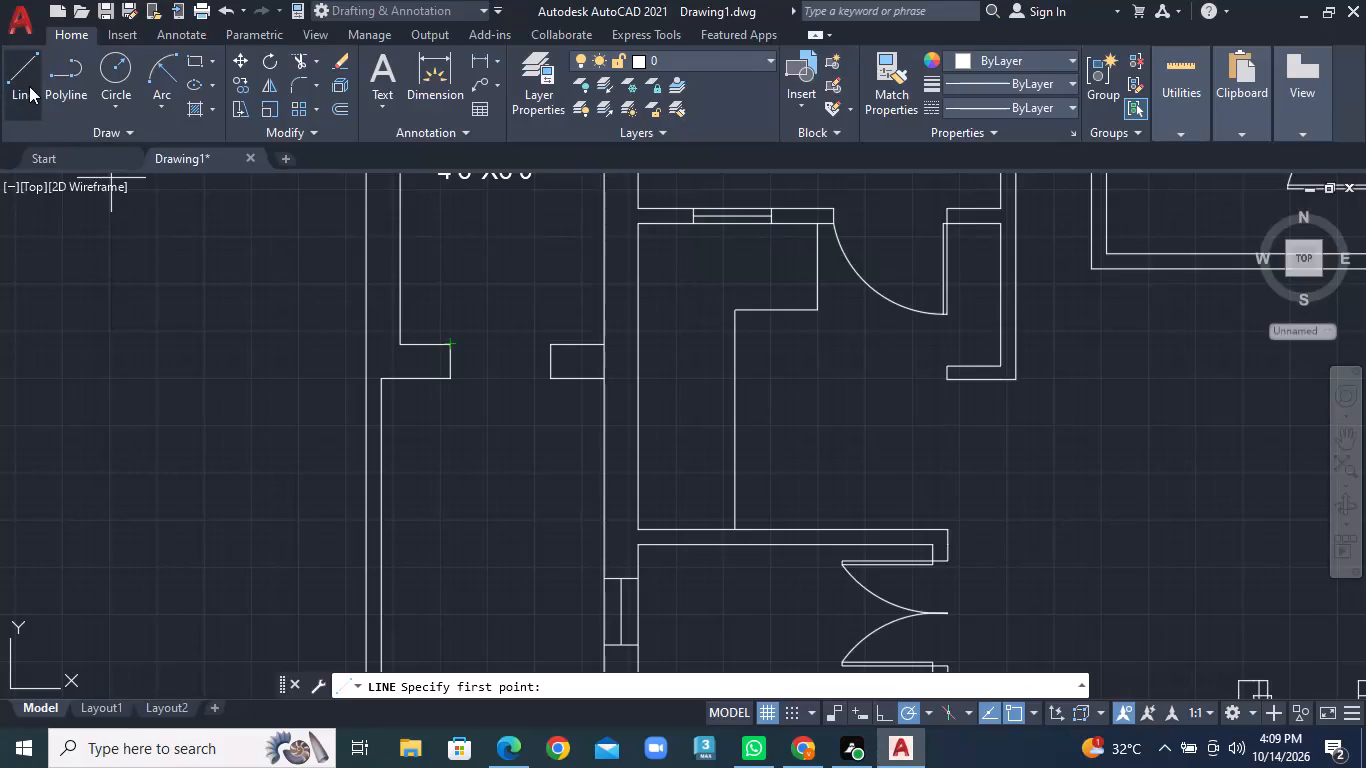
Draw a horizontal line across the lift's doorway, joining the midpoints of its two jambs.
click(29, 86)
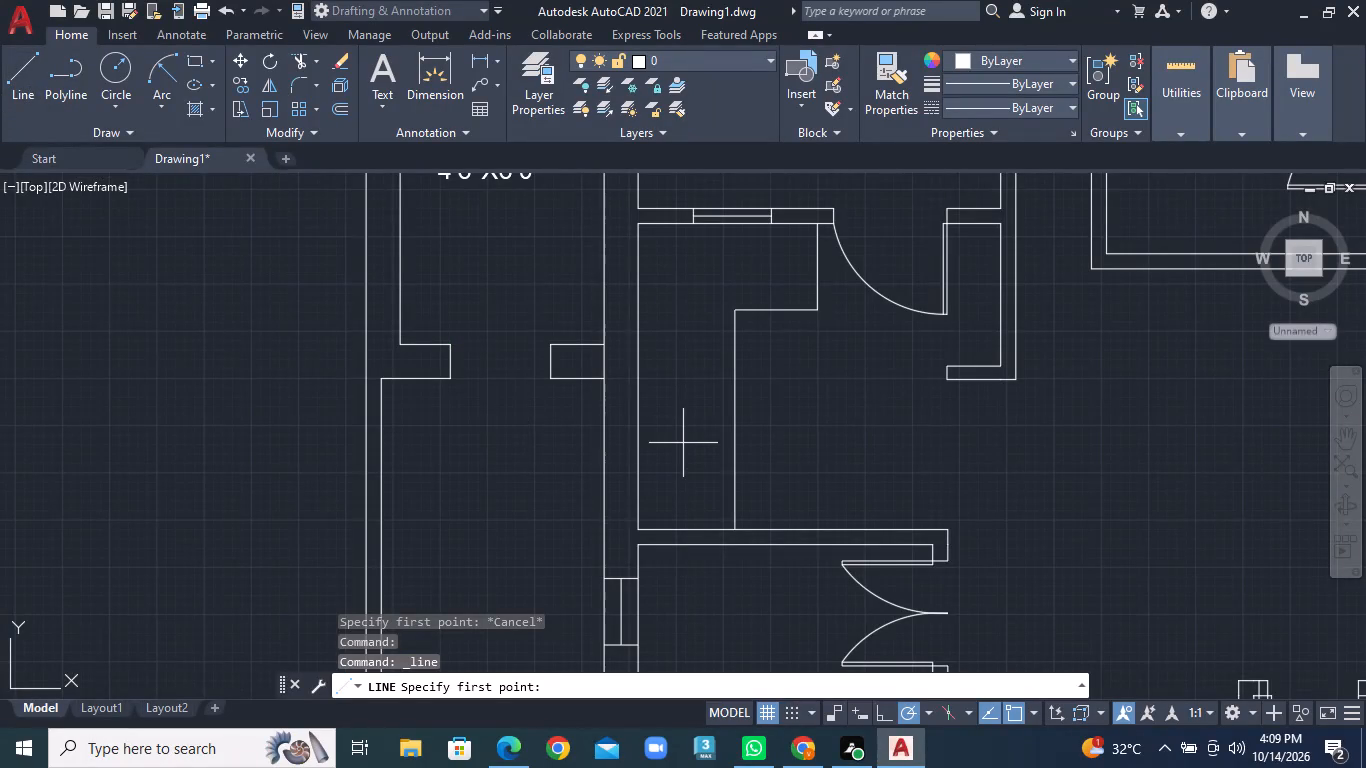
scroll(513, 338, up, 1)
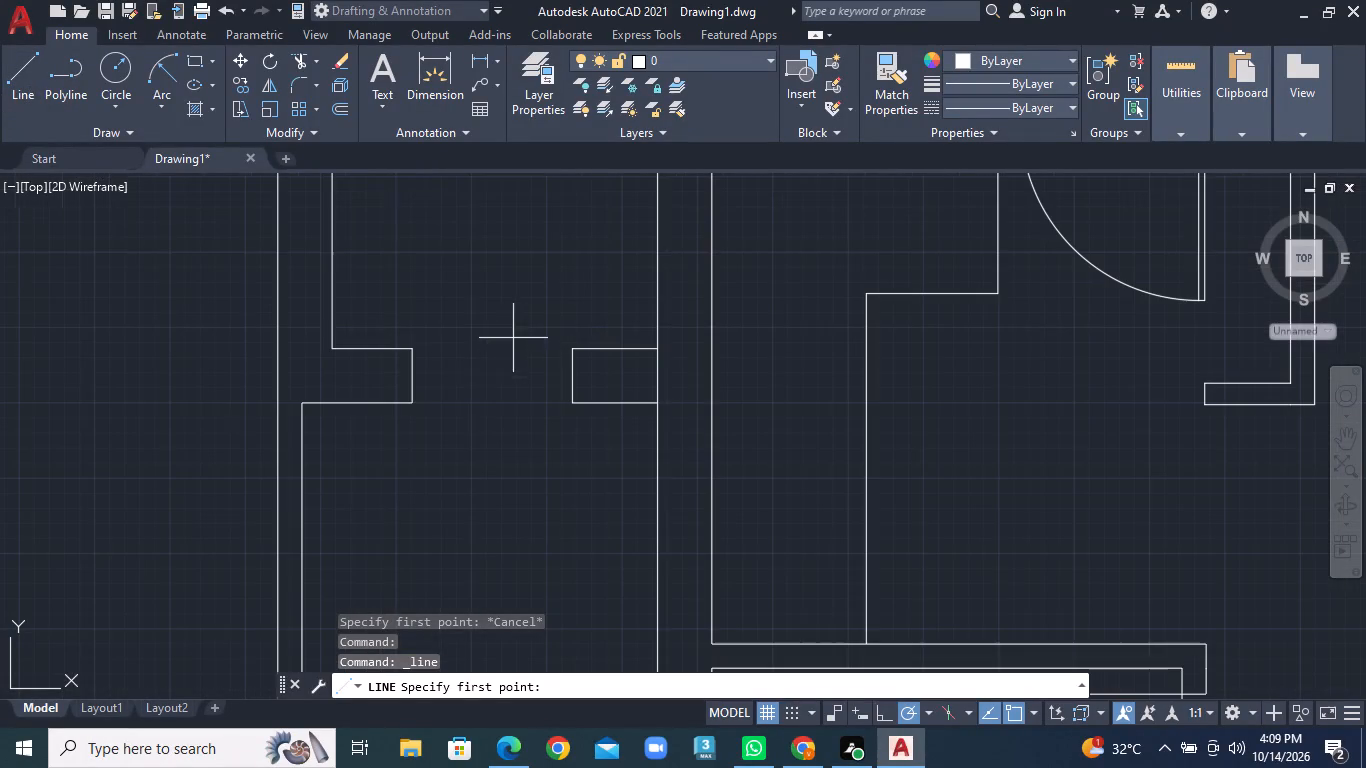
double_click(416, 376)
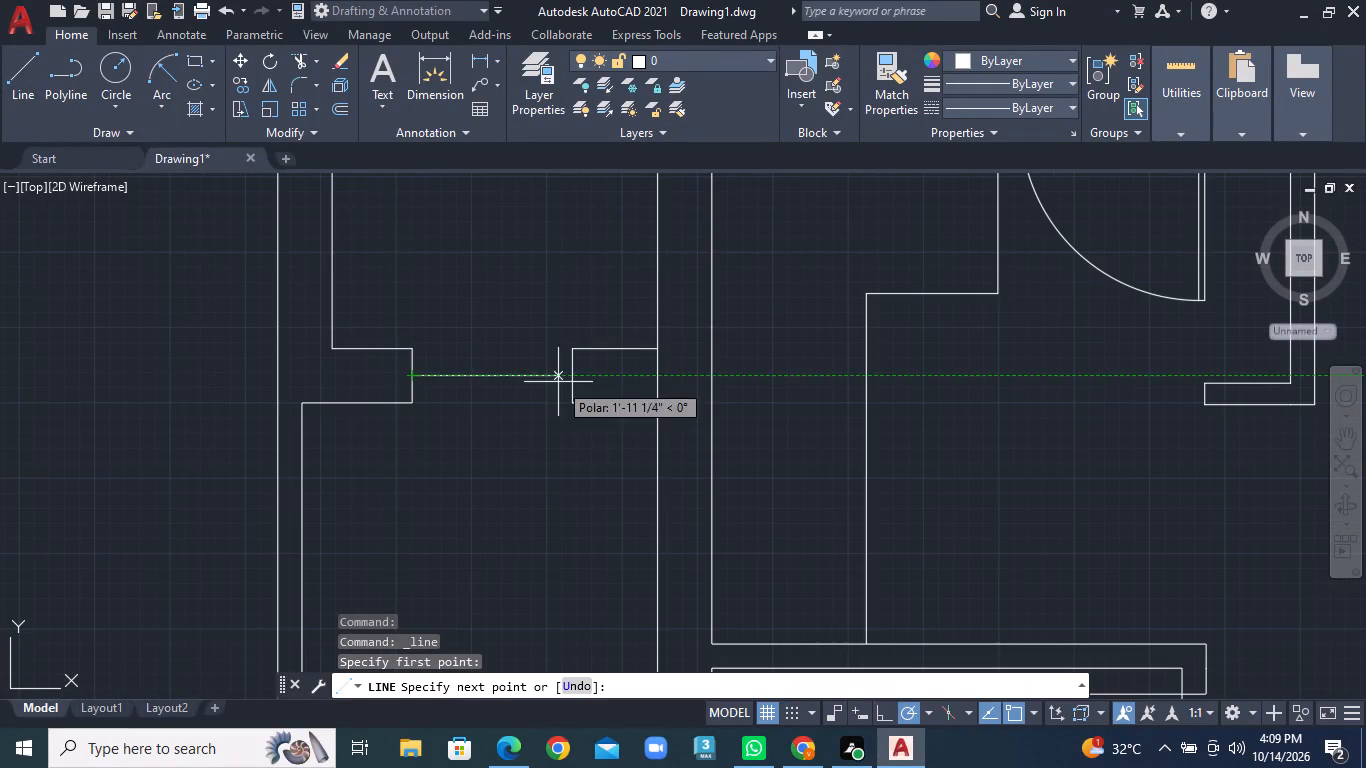
click(569, 382)
right_click(569, 382)
click(597, 392)
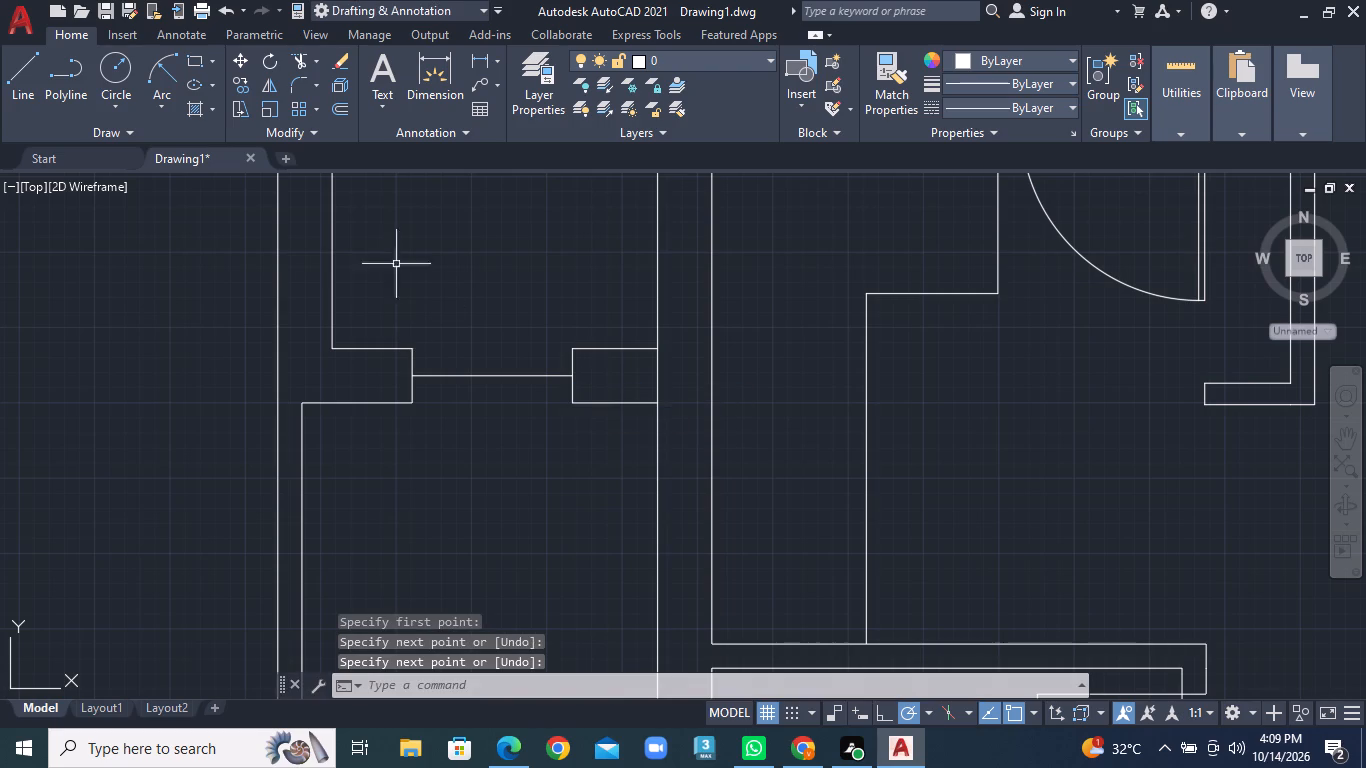
Offset the lift doorway's centre line by 1" to both its north and south sides.
click(338, 104)
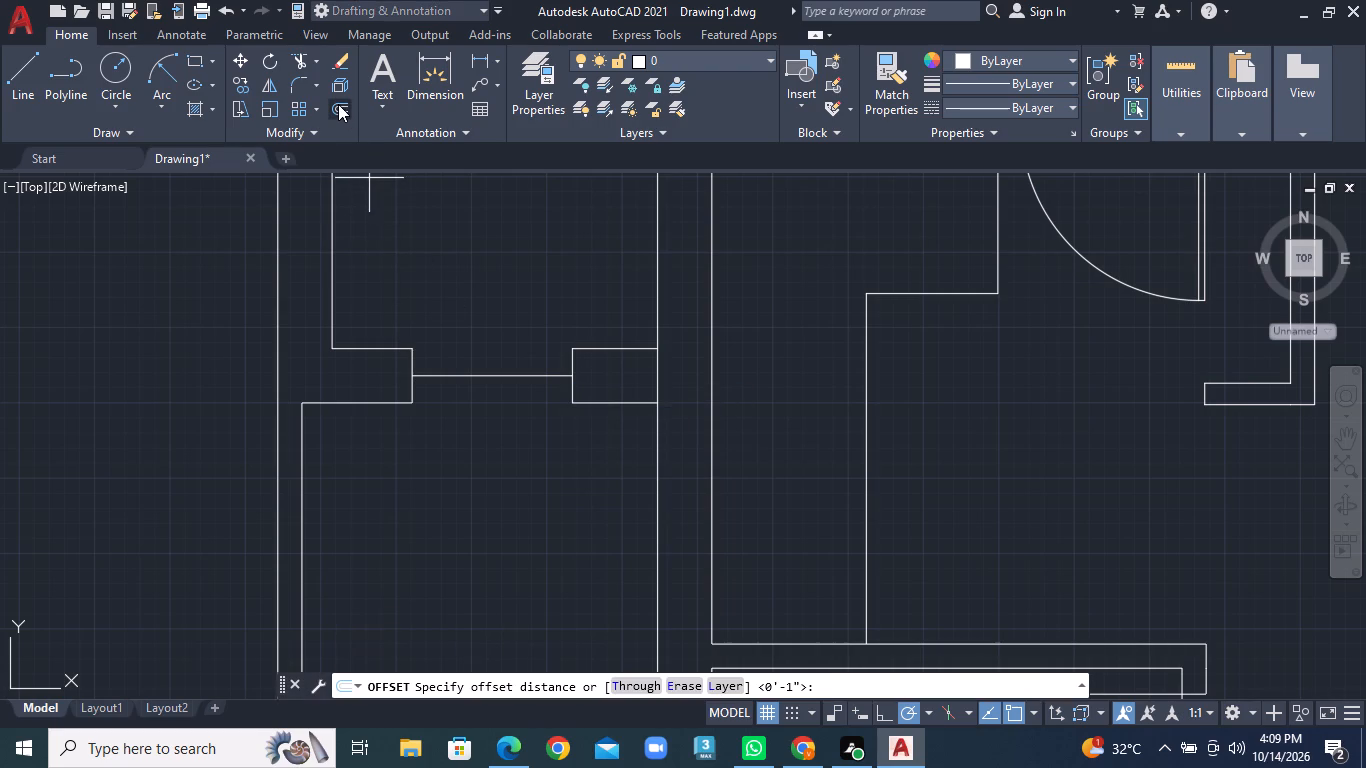
text(1")
key(Return)
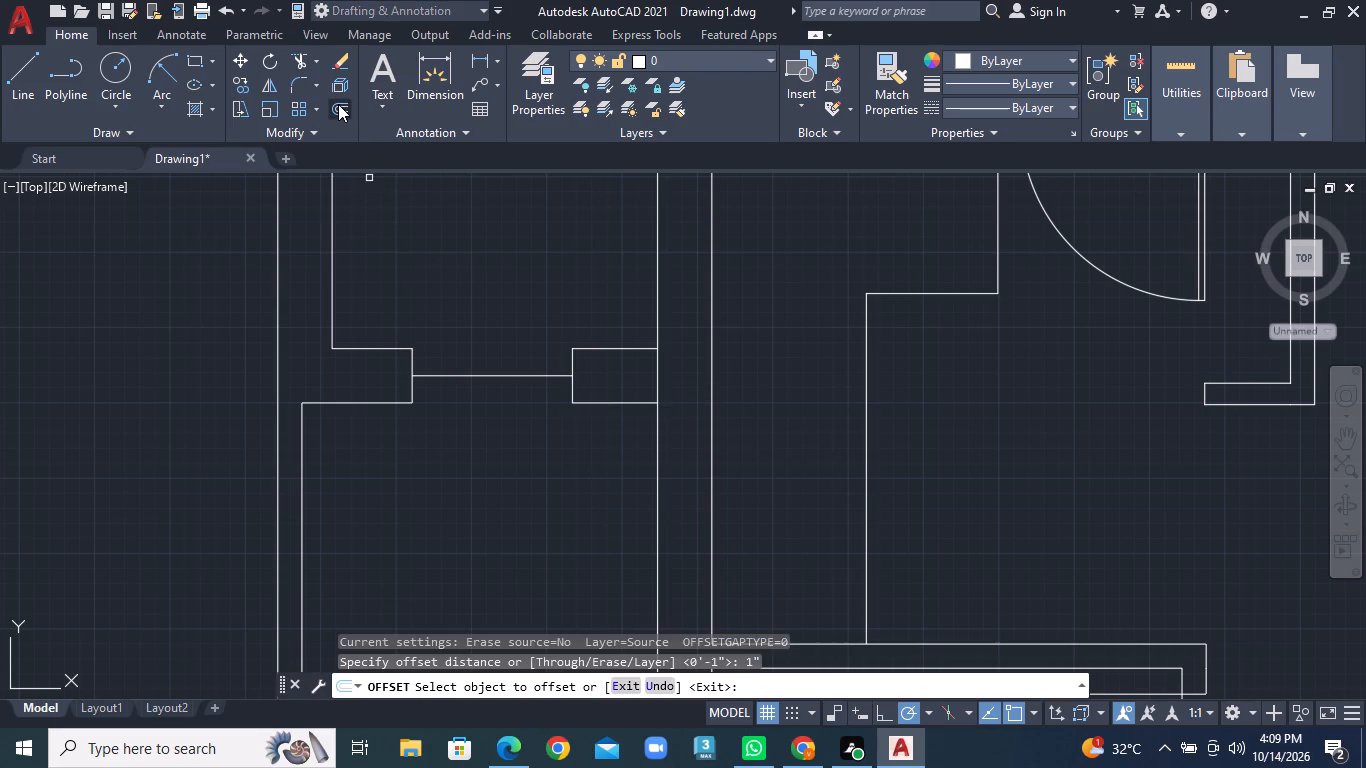
click(455, 377)
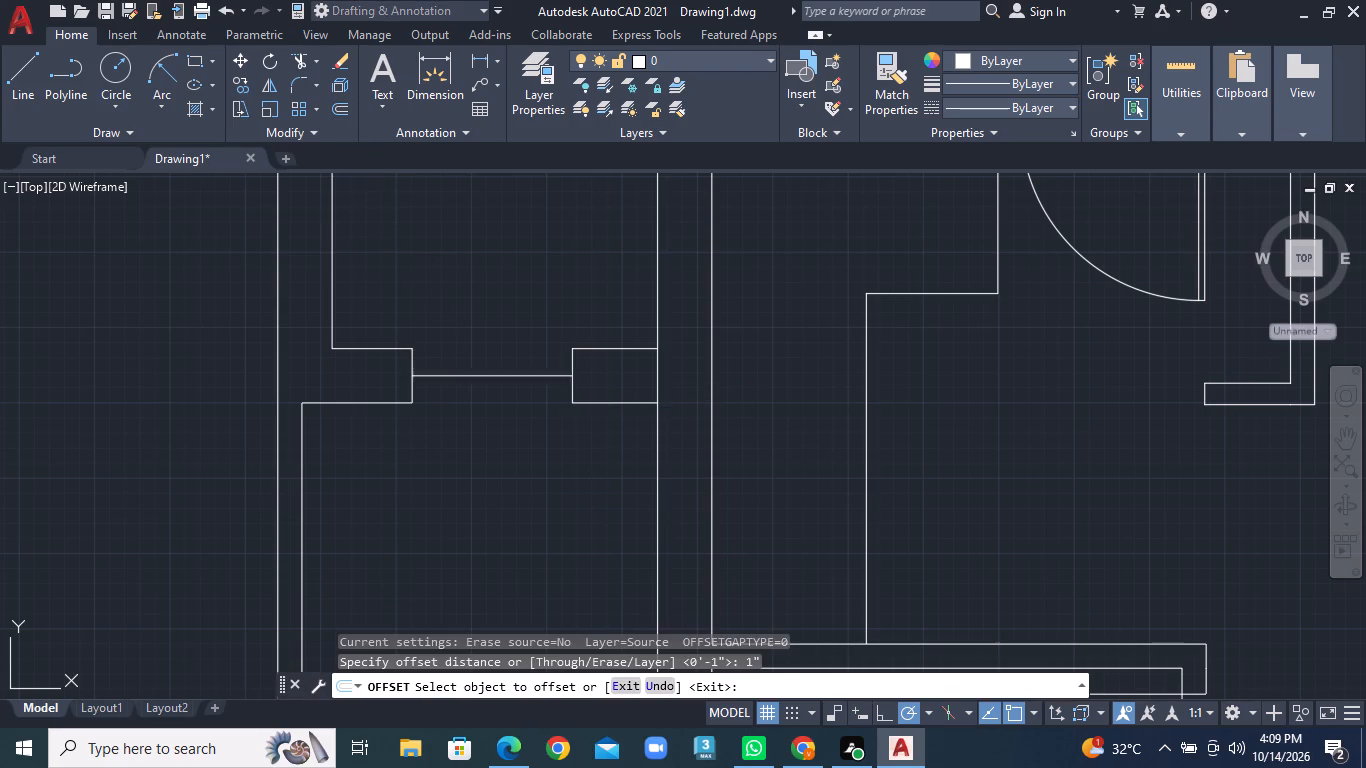
click(455, 355)
click(454, 377)
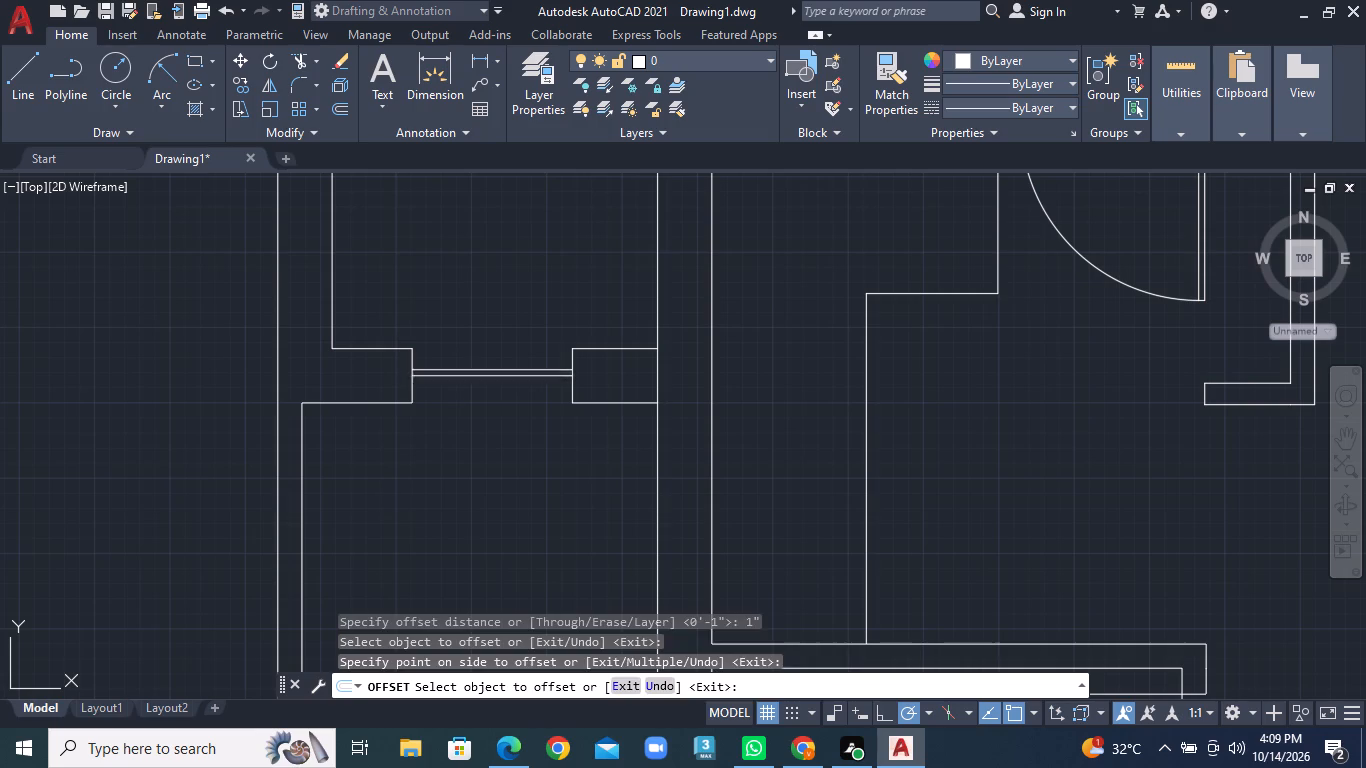
double_click(449, 423)
Trim away the middle line between the two offset lines in the lift doorway.
click(316, 64)
click(331, 84)
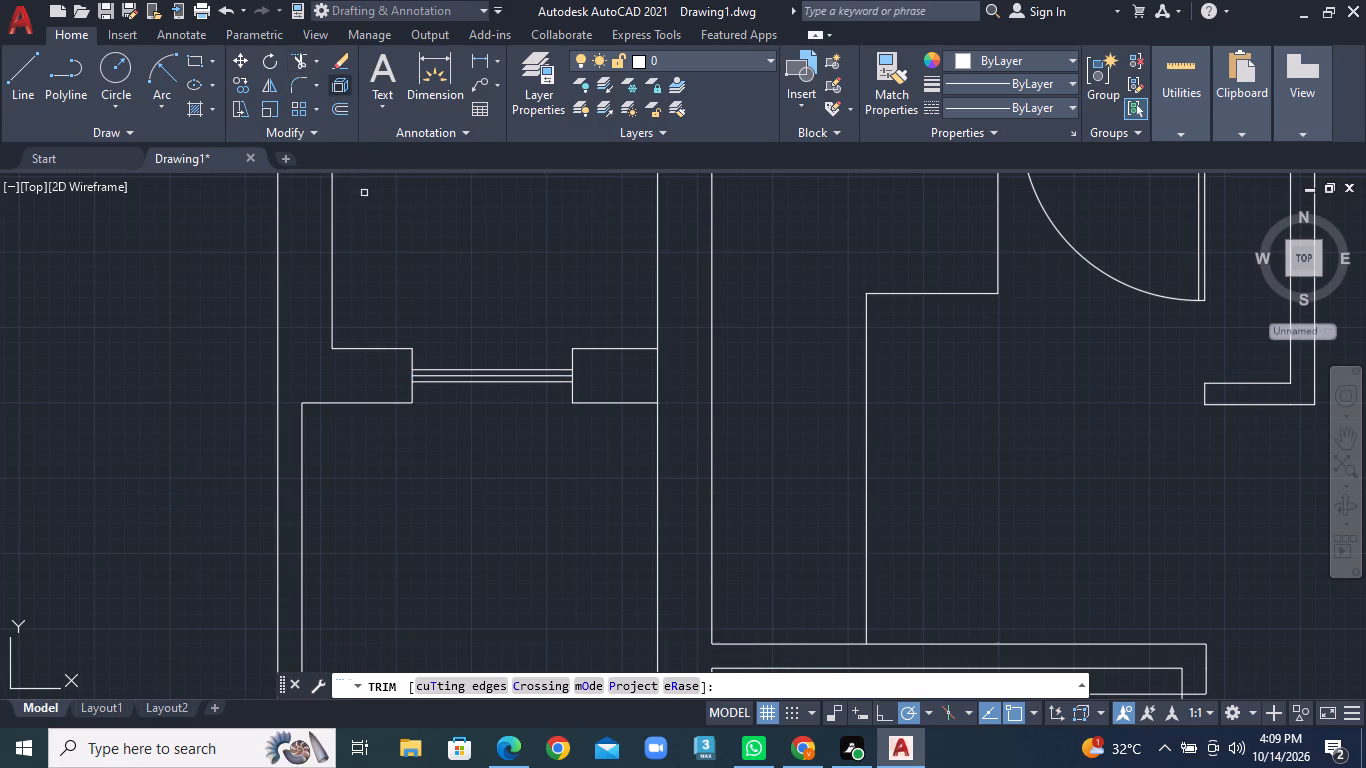
click(462, 373)
scroll(508, 376, down, 5)
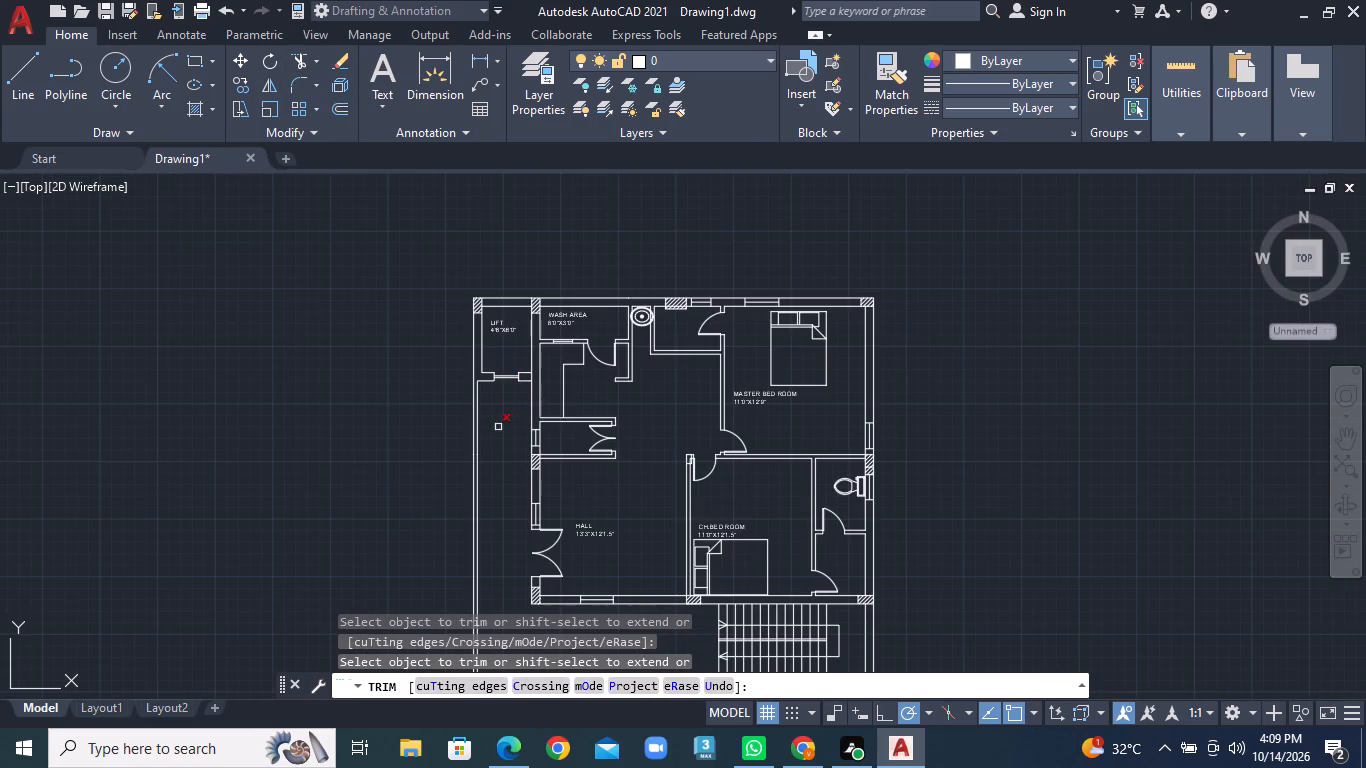
middle_drag(473, 414, 358, 160)
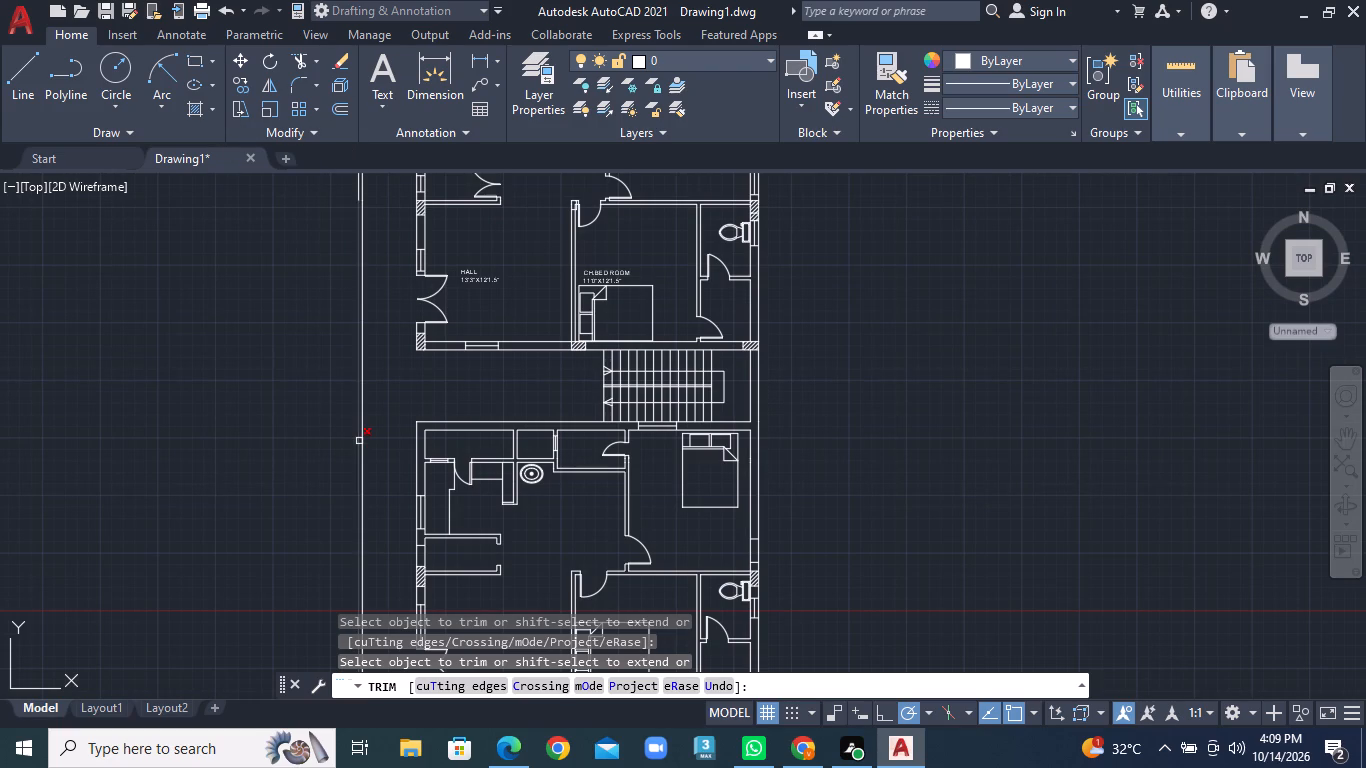
key(Escape)
Open DesignCenter and browse the blocks of House Designer.dwg for furniture.
text(ADC)
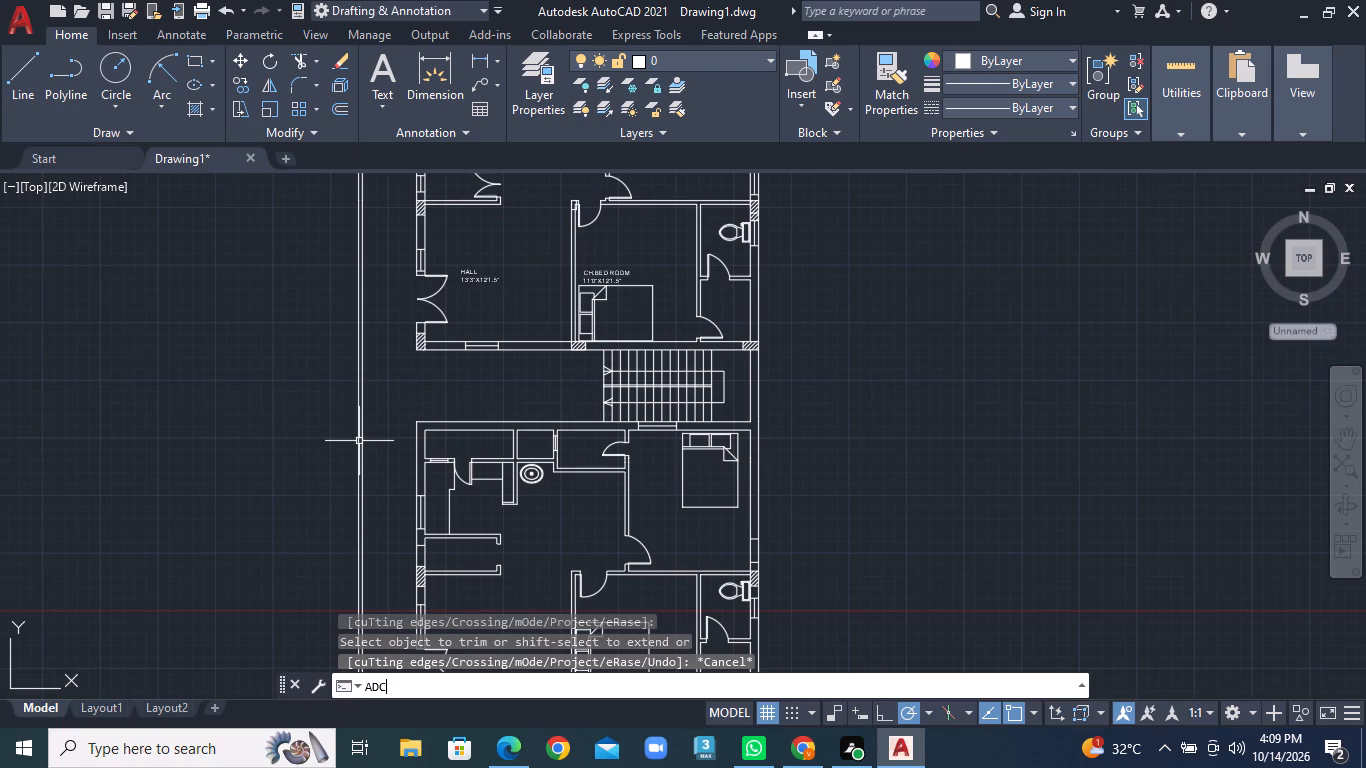
key(Return)
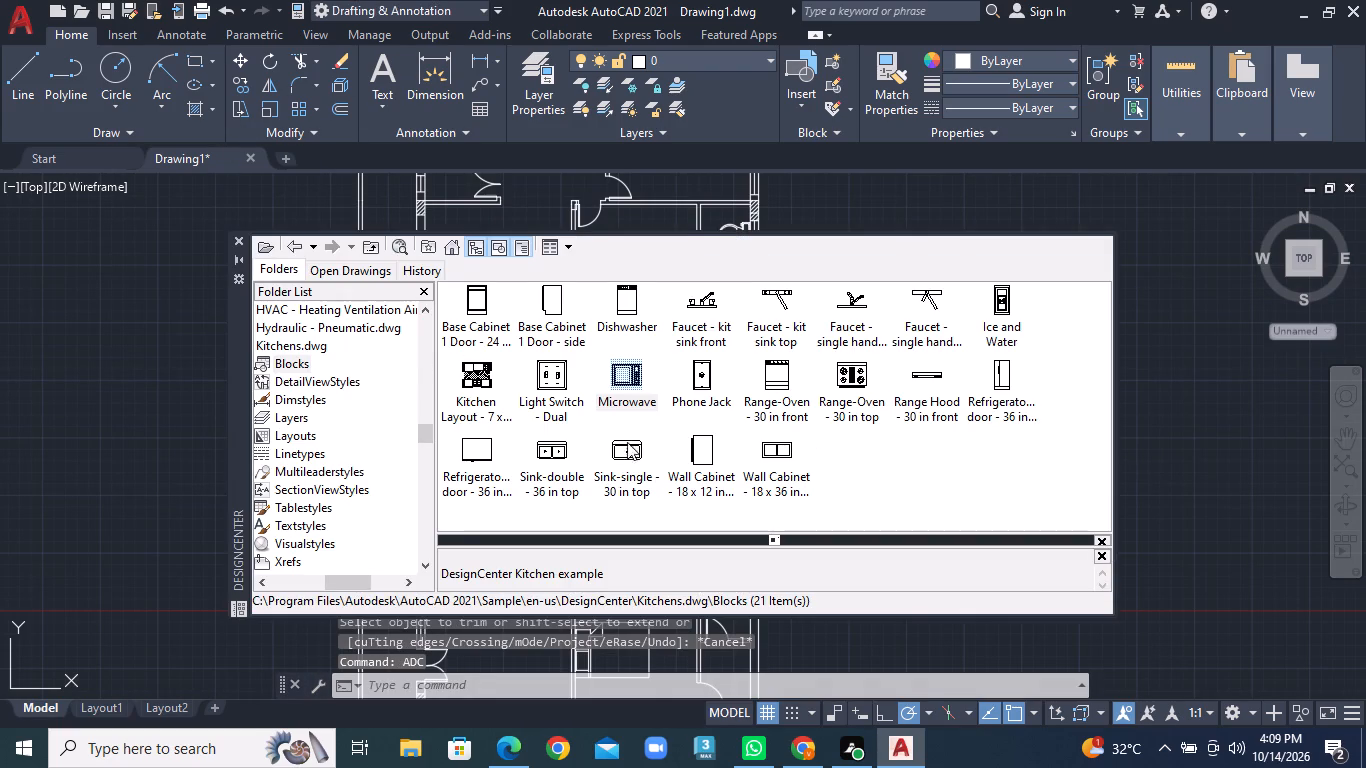
scroll(298, 389, up, 1)
scroll(316, 425, down, 4)
scroll(333, 466, up, 2)
scroll(333, 466, down, 1)
scroll(333, 466, up, 1)
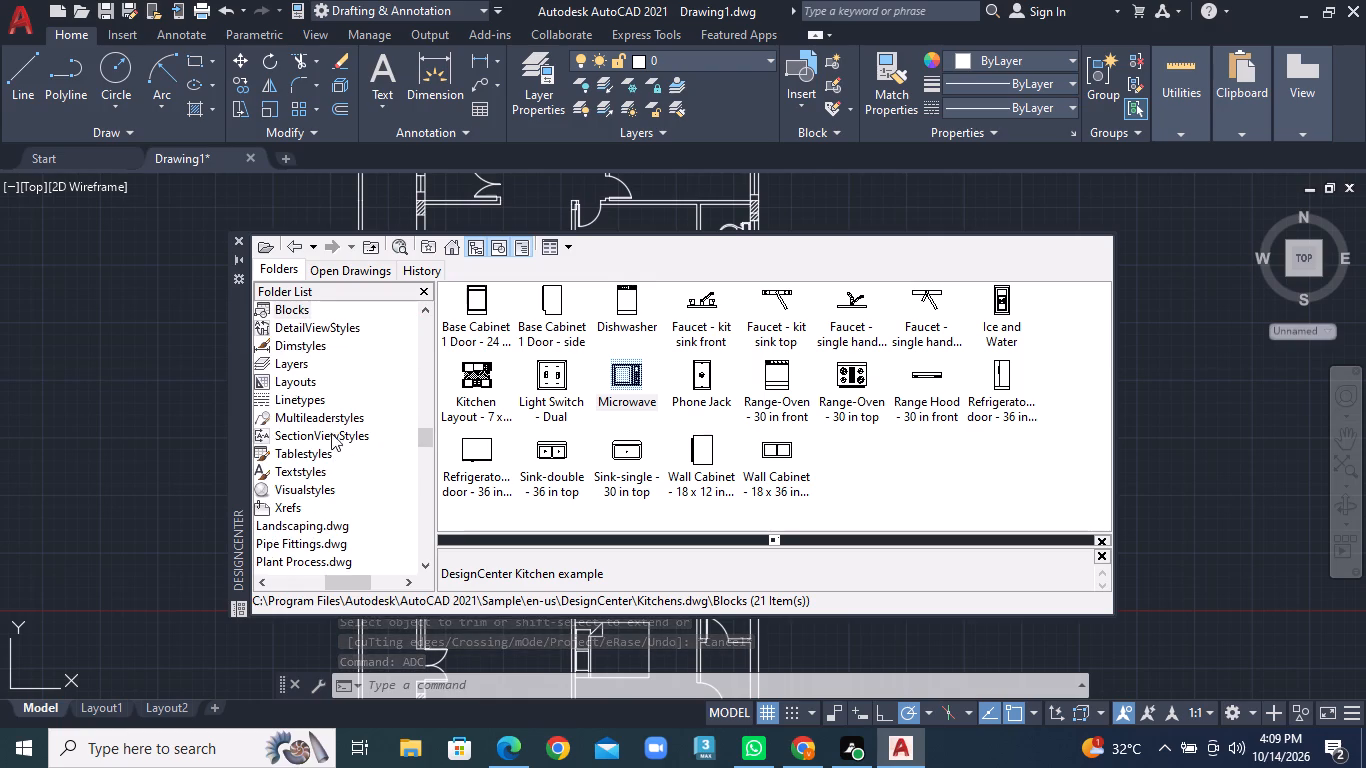
scroll(331, 433, up, 3)
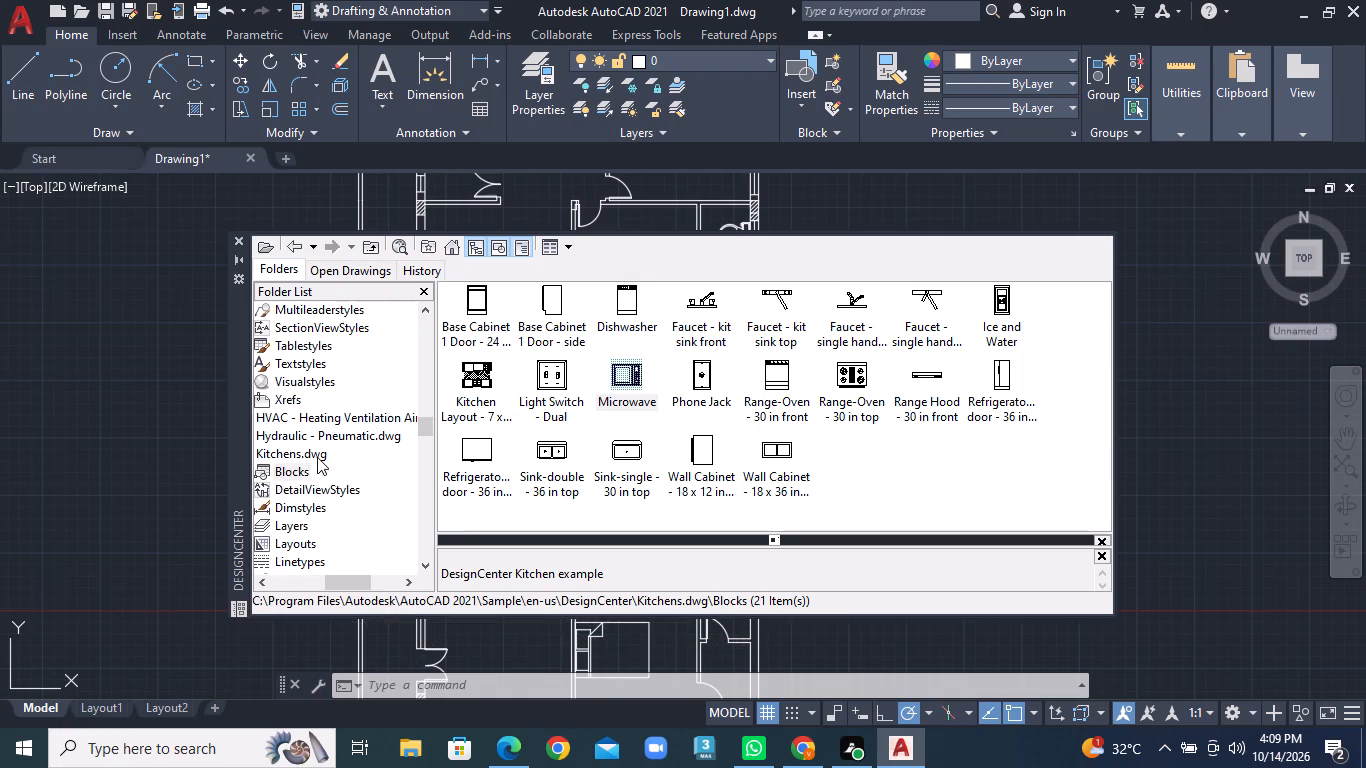
scroll(294, 393, up, 1)
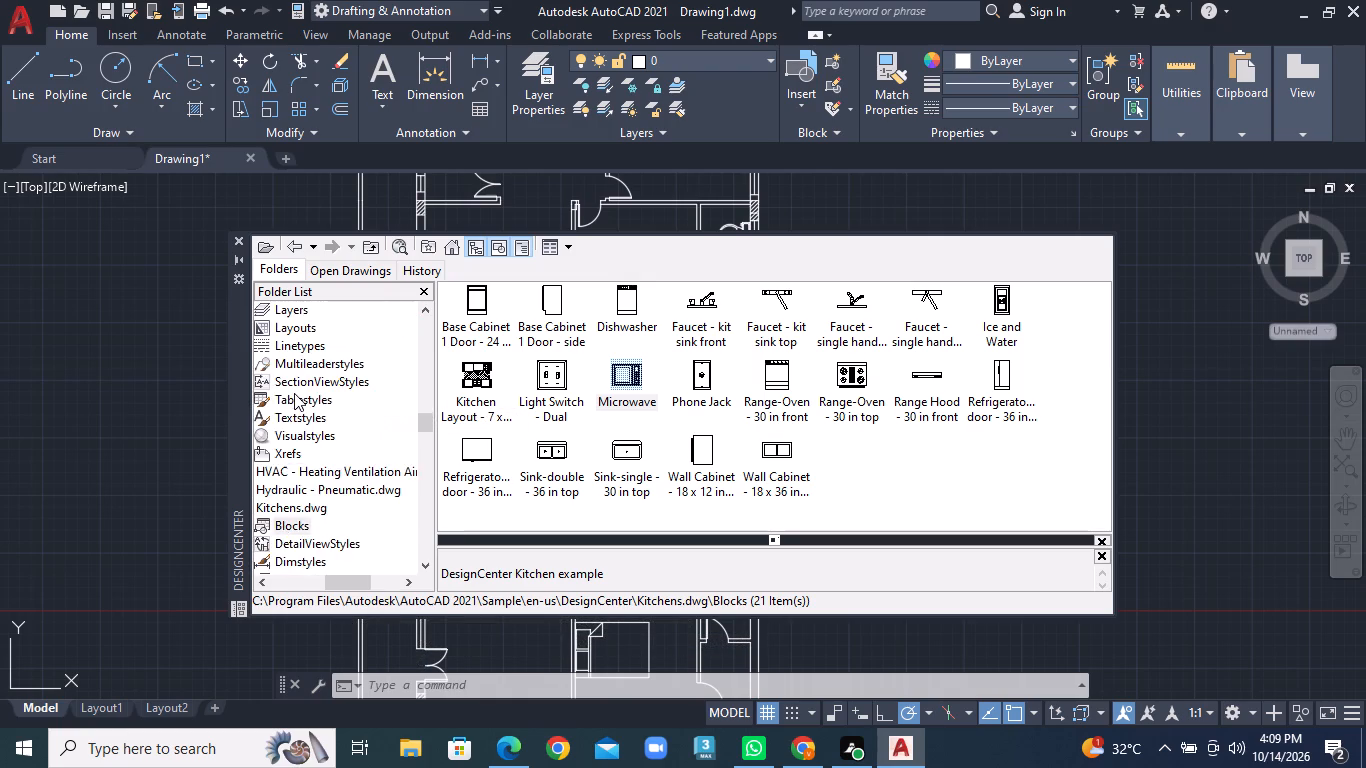
scroll(294, 393, up, 6)
drag(338, 578, 316, 583)
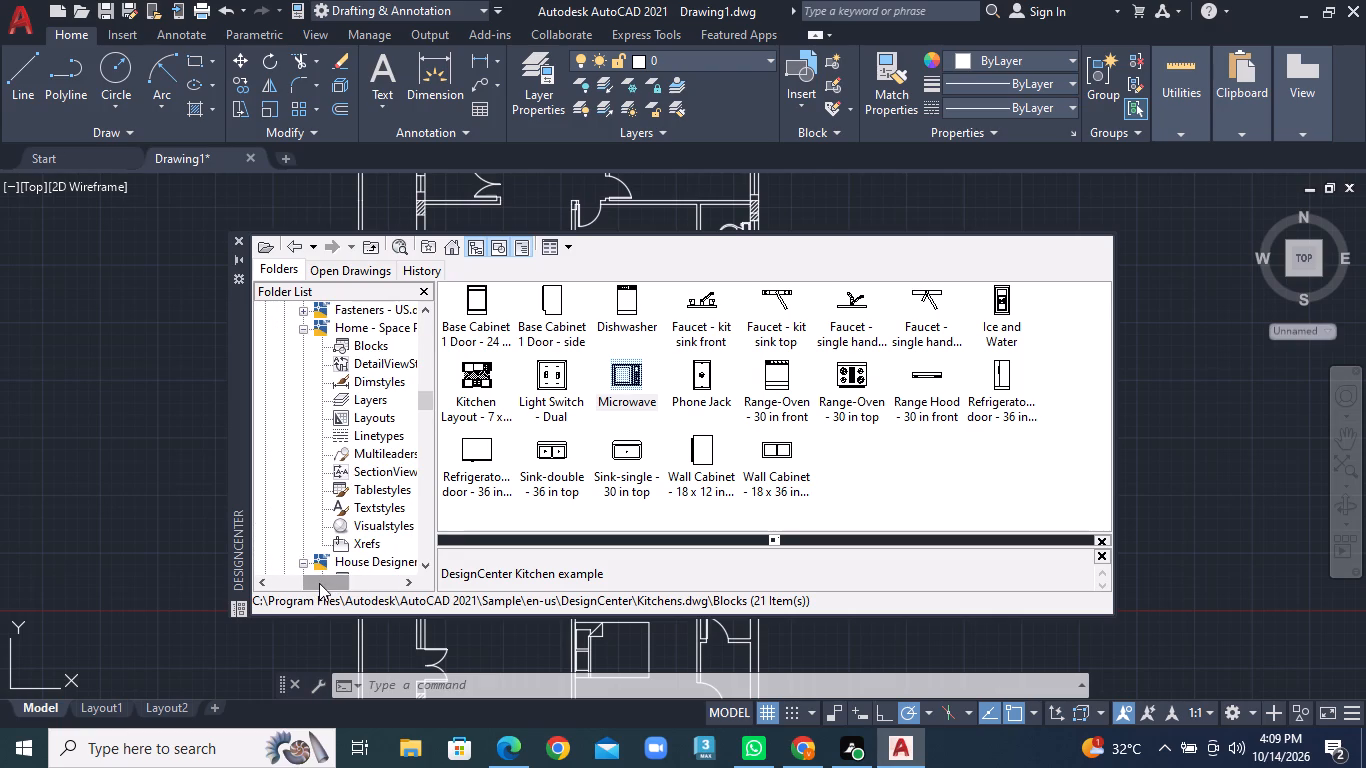
double_click(383, 562)
double_click(474, 318)
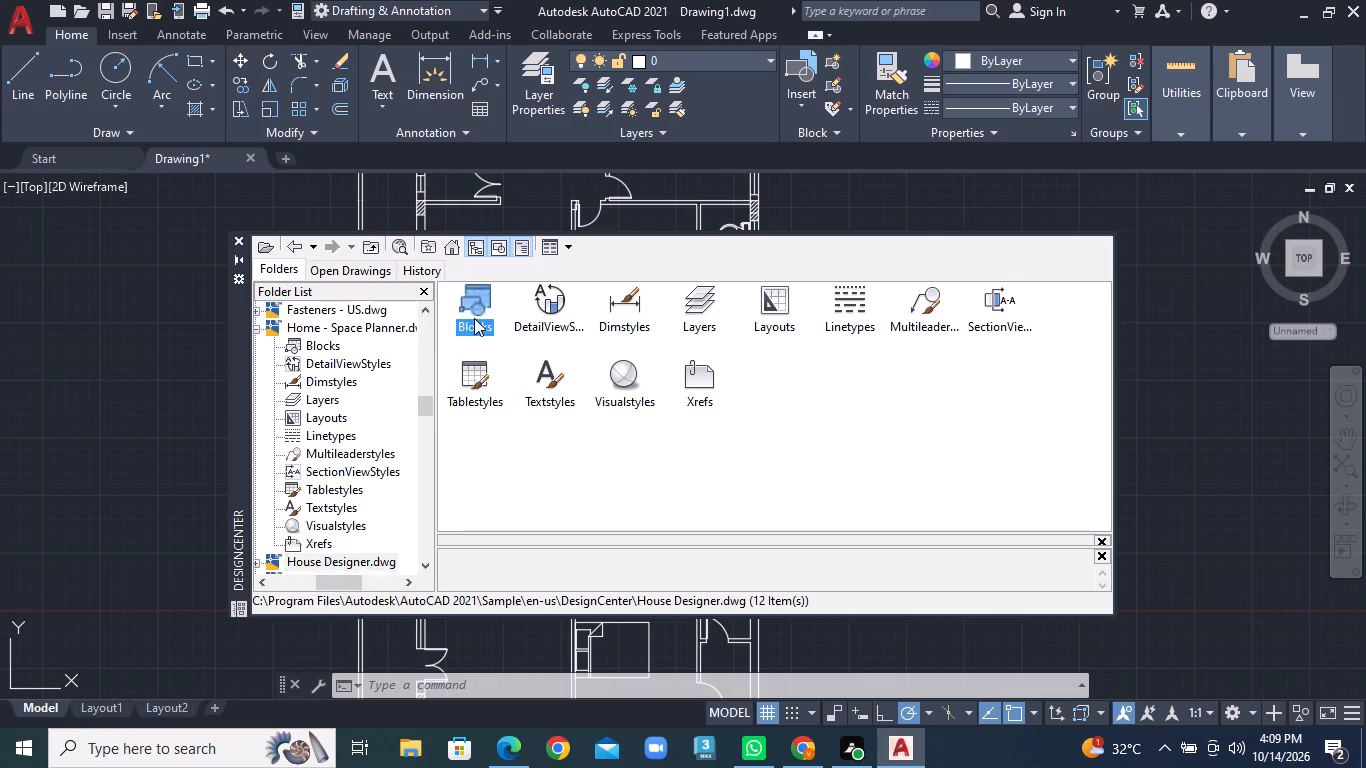
Open the Blocks collection of Home - Space Planner.dwg in DesignCenter.
scroll(377, 493, down, 1)
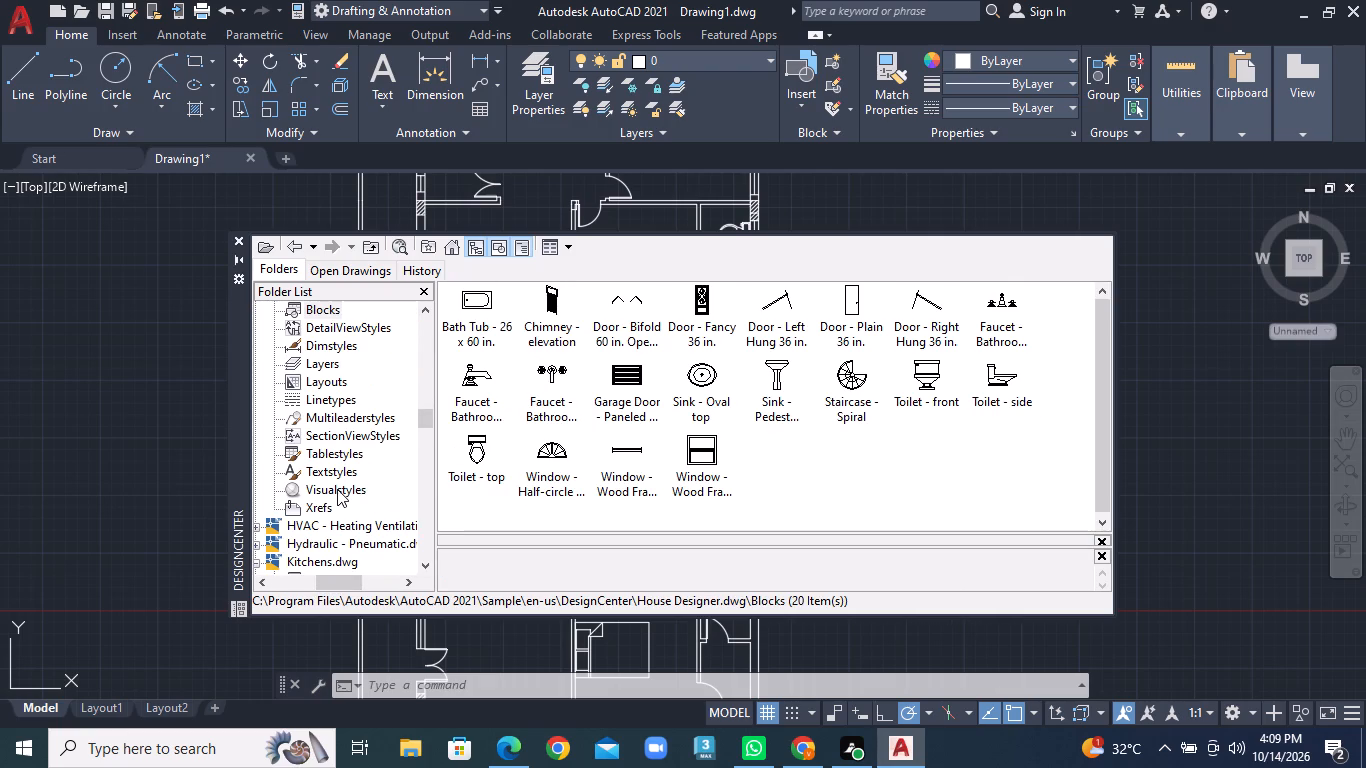
scroll(337, 489, down, 1)
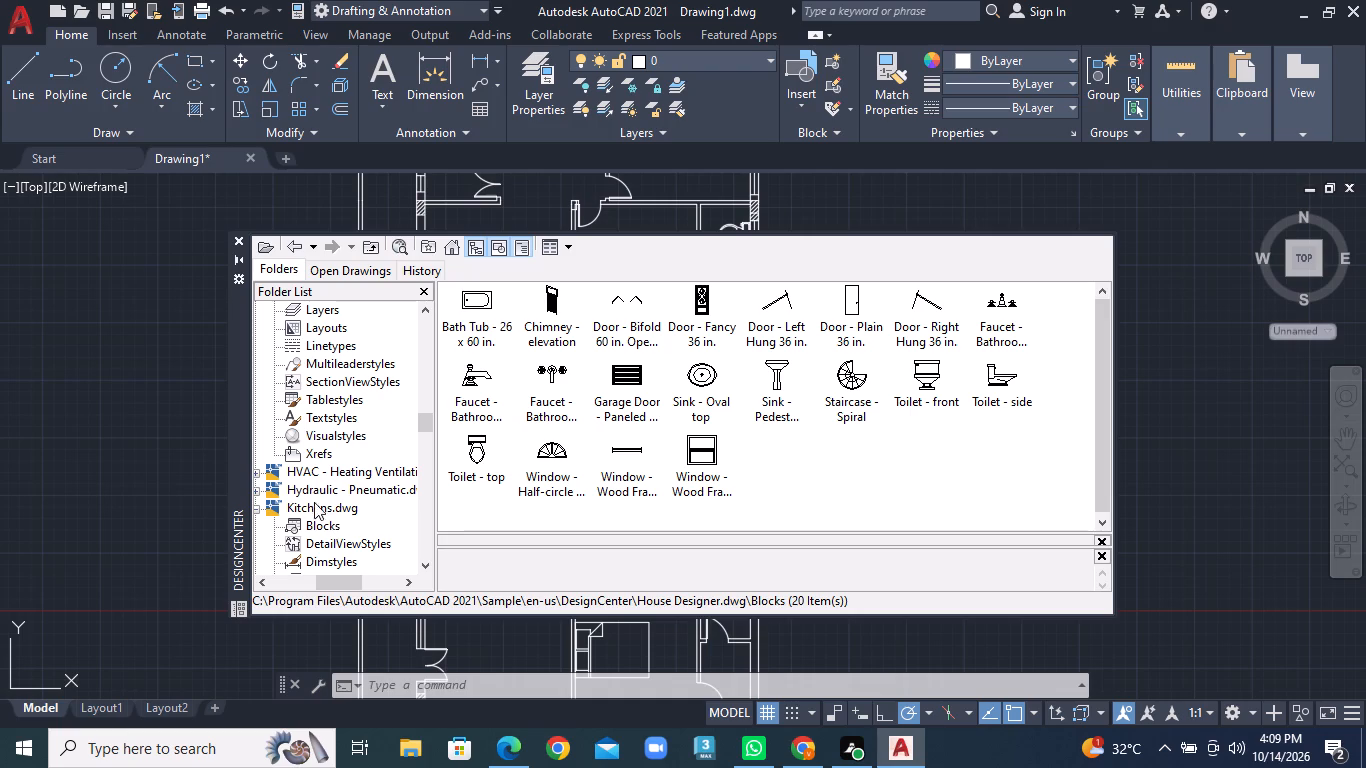
scroll(321, 499, down, 1)
scroll(321, 499, up, 7)
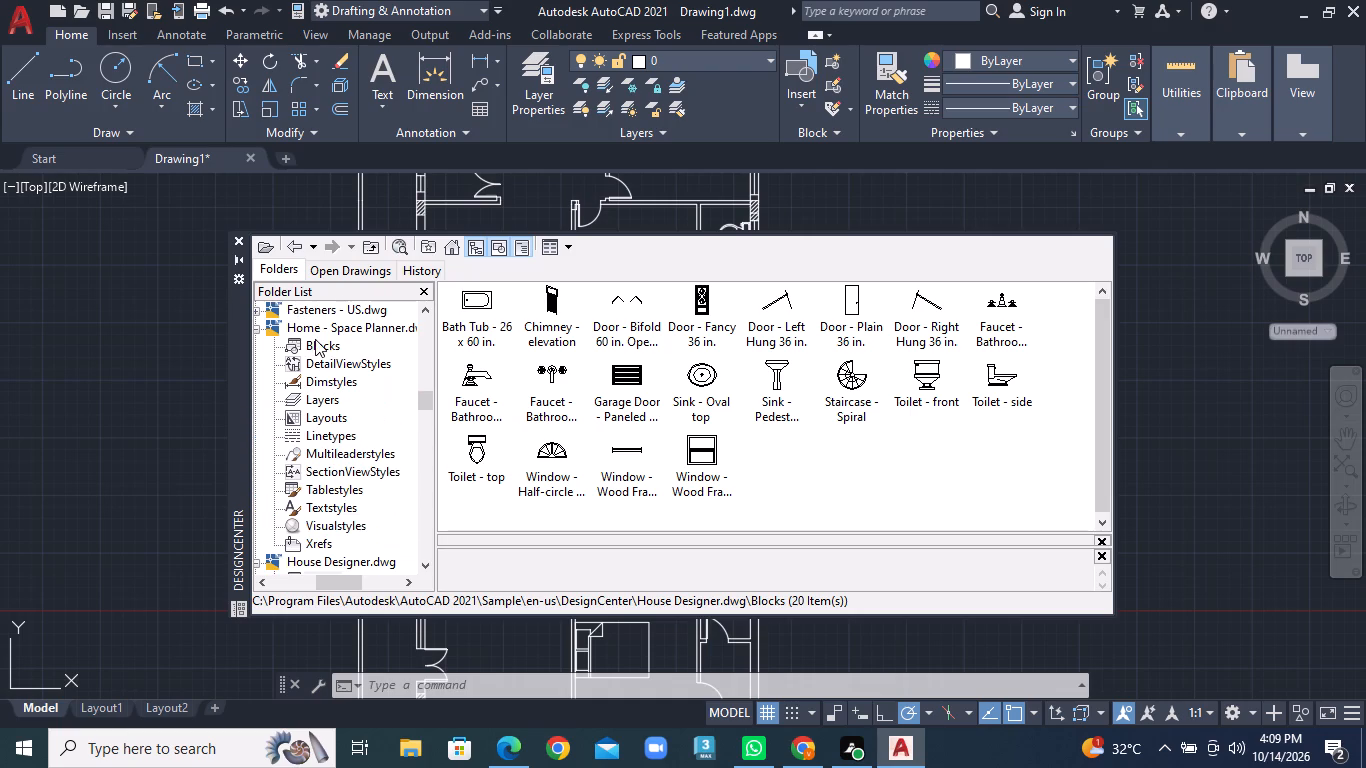
double_click(318, 346)
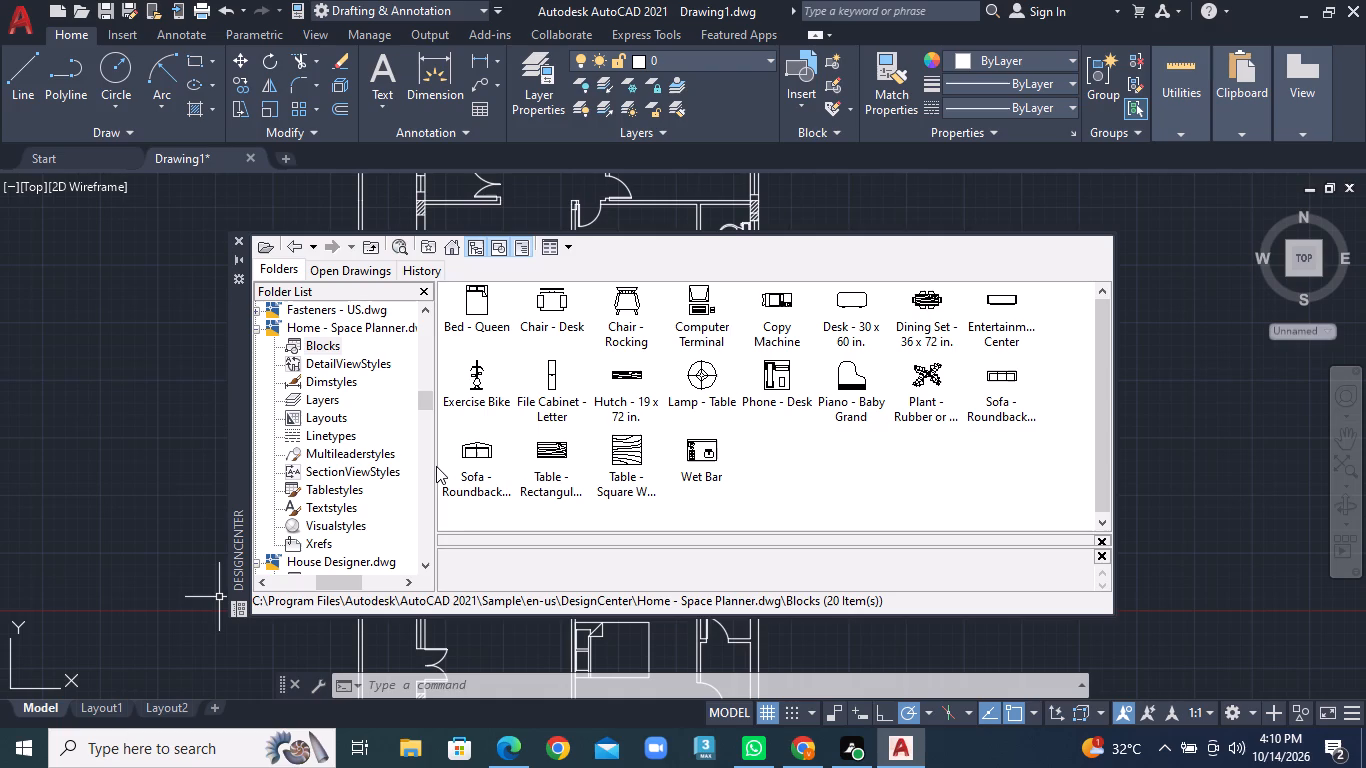
Insert one Sofa - Roundback Loveseat 5 ft. and one Sofa - Roundback 7 ft. in the empty space west of the plan.
drag(478, 451, 232, 457)
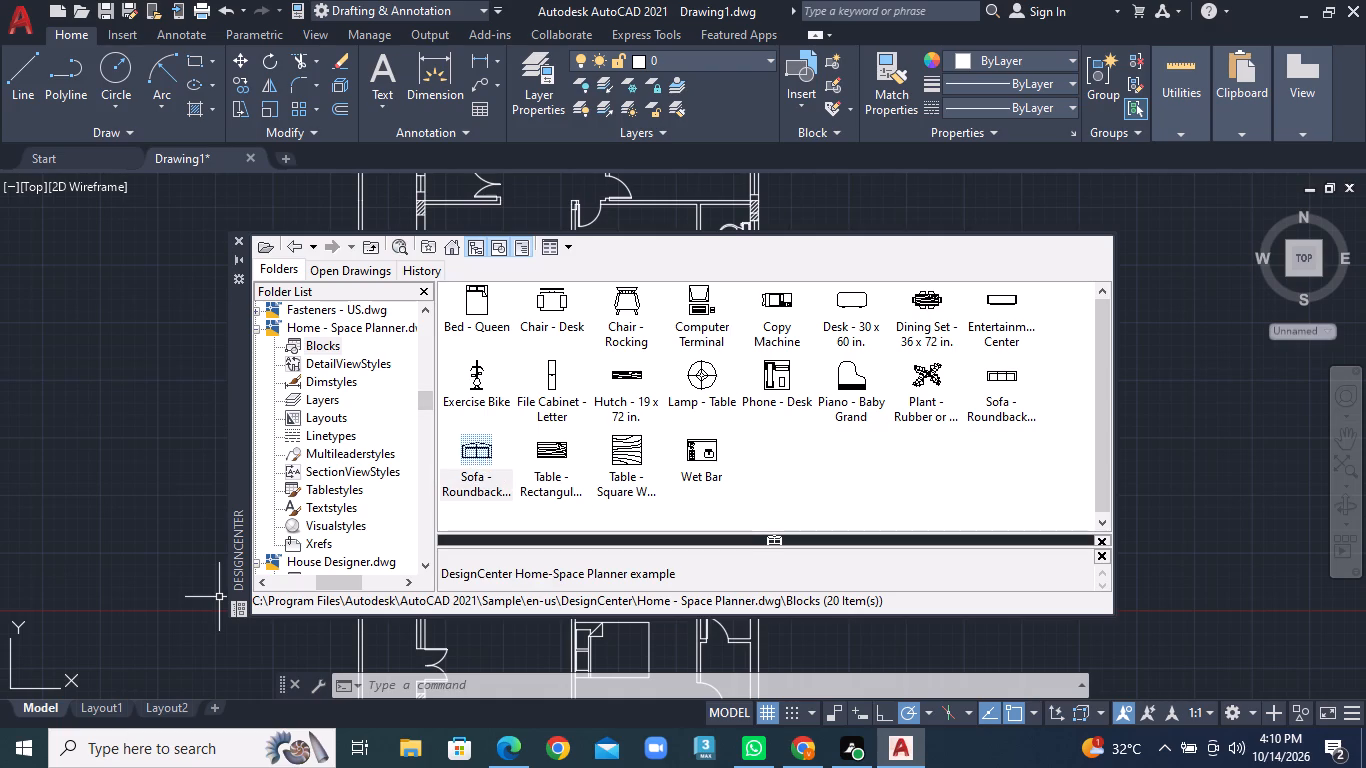
drag(232, 457, 106, 457)
click(106, 457)
drag(999, 377, 77, 575)
click(77, 575)
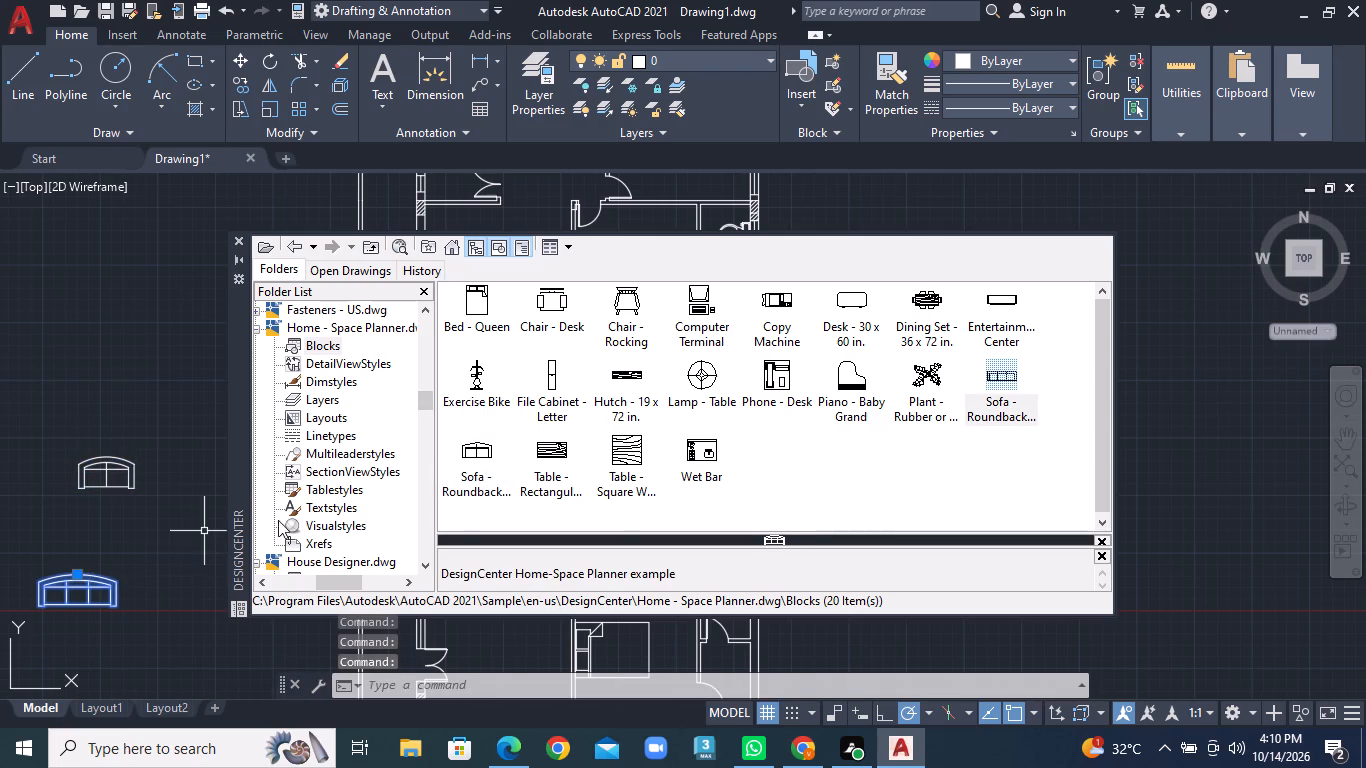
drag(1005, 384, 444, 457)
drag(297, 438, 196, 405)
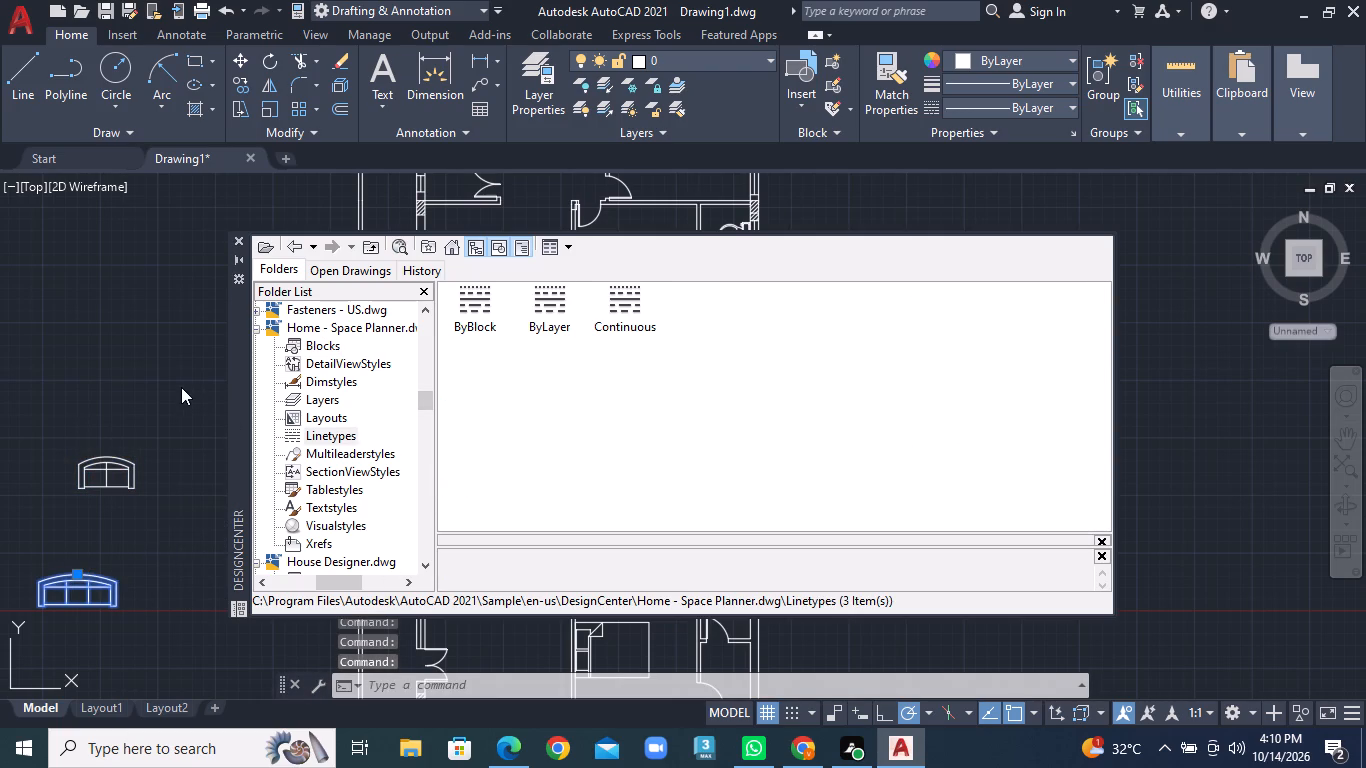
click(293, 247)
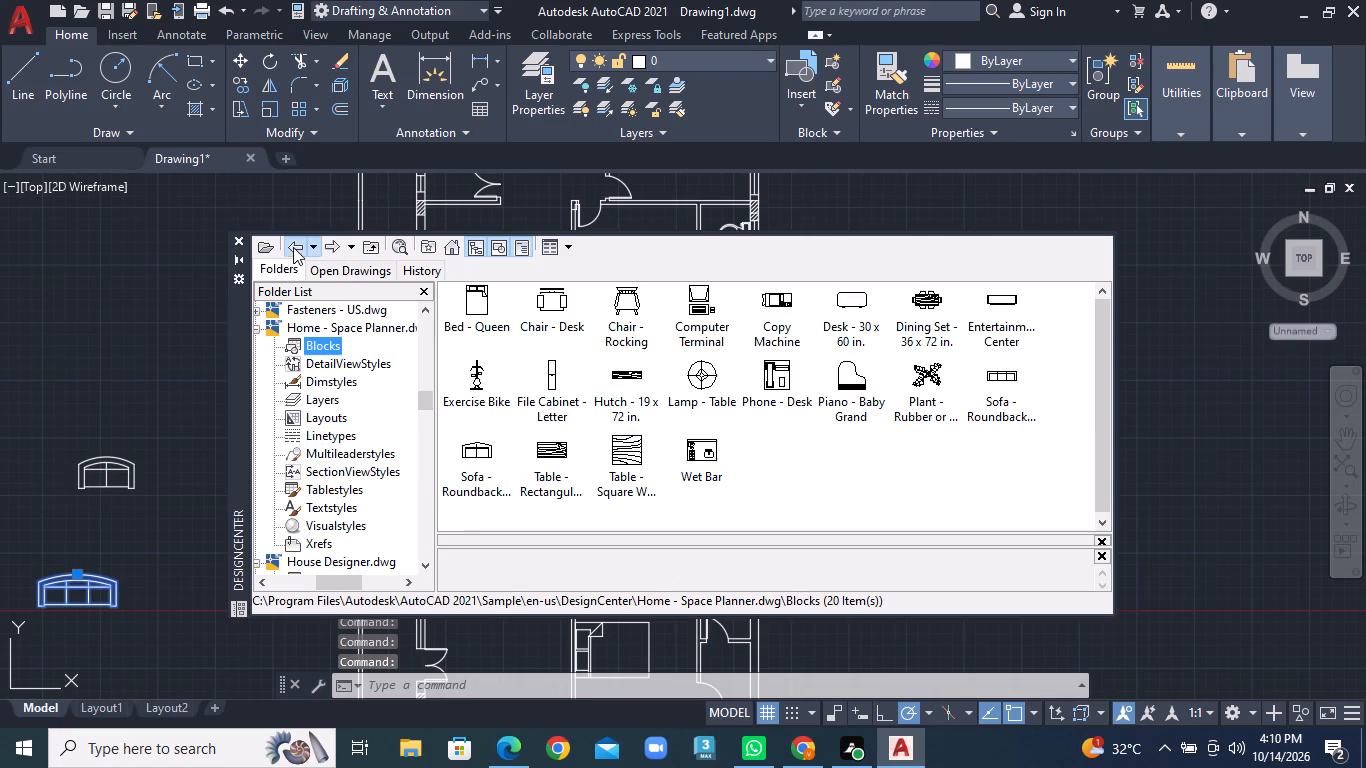
Insert a second 7 ft roundback sofa and a second 5 ft loveseat west of the plan, and close DesignCenter.
drag(997, 379, 87, 376)
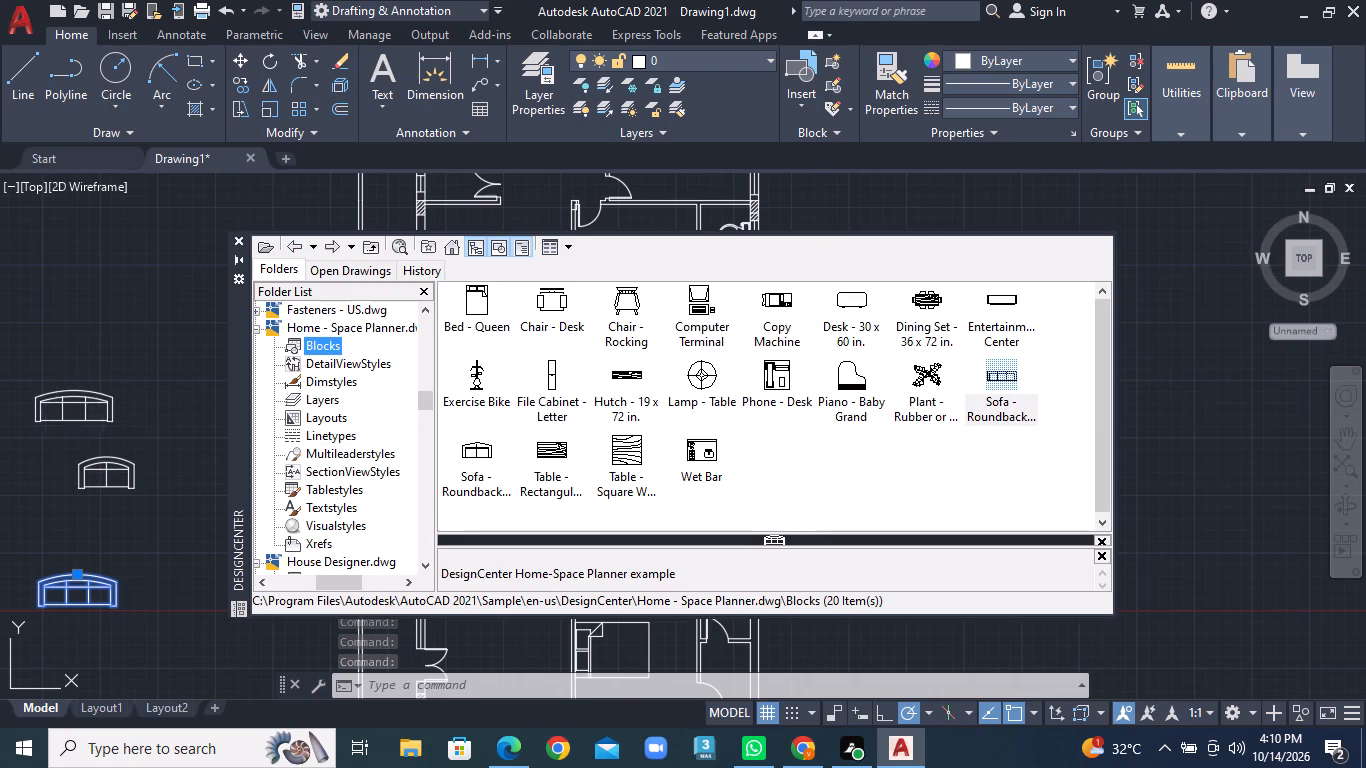
drag(87, 376, 104, 361)
drag(485, 457, 414, 463)
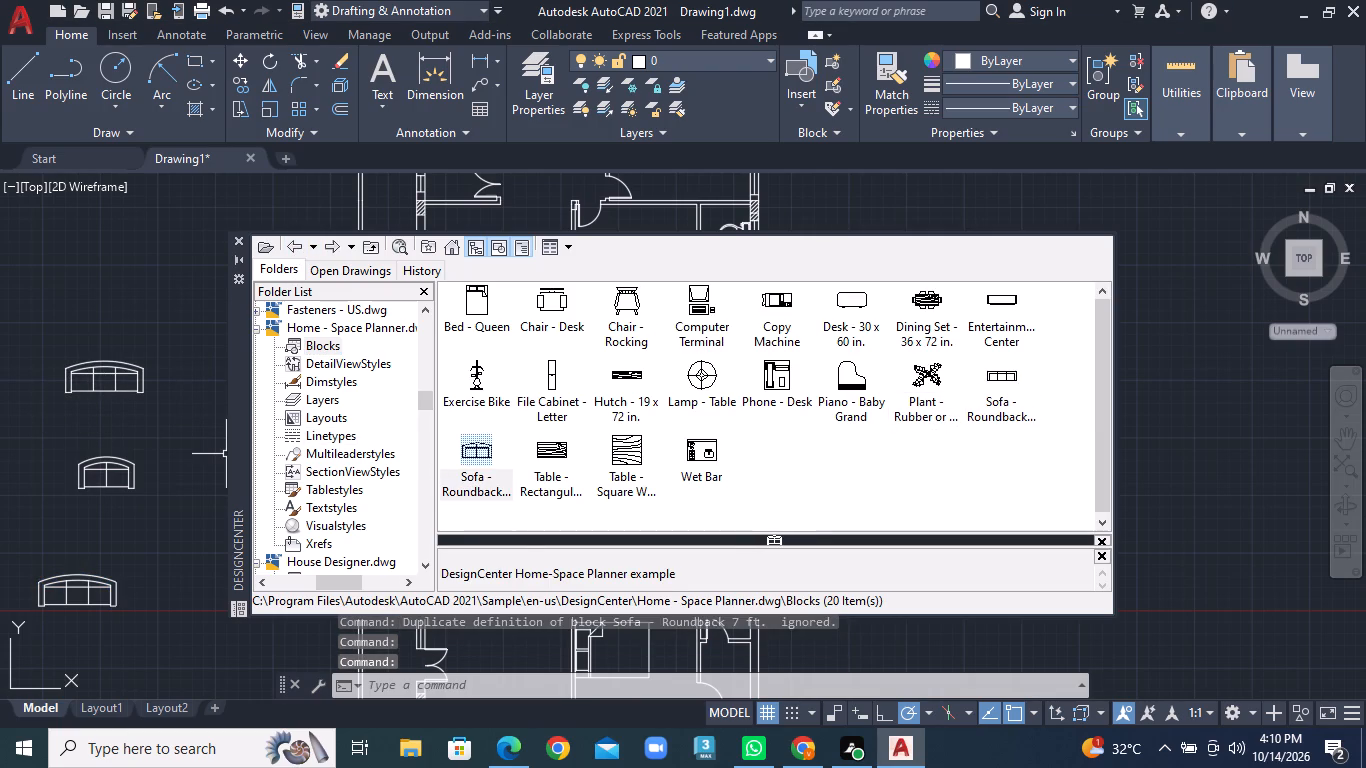
drag(414, 463, 135, 293)
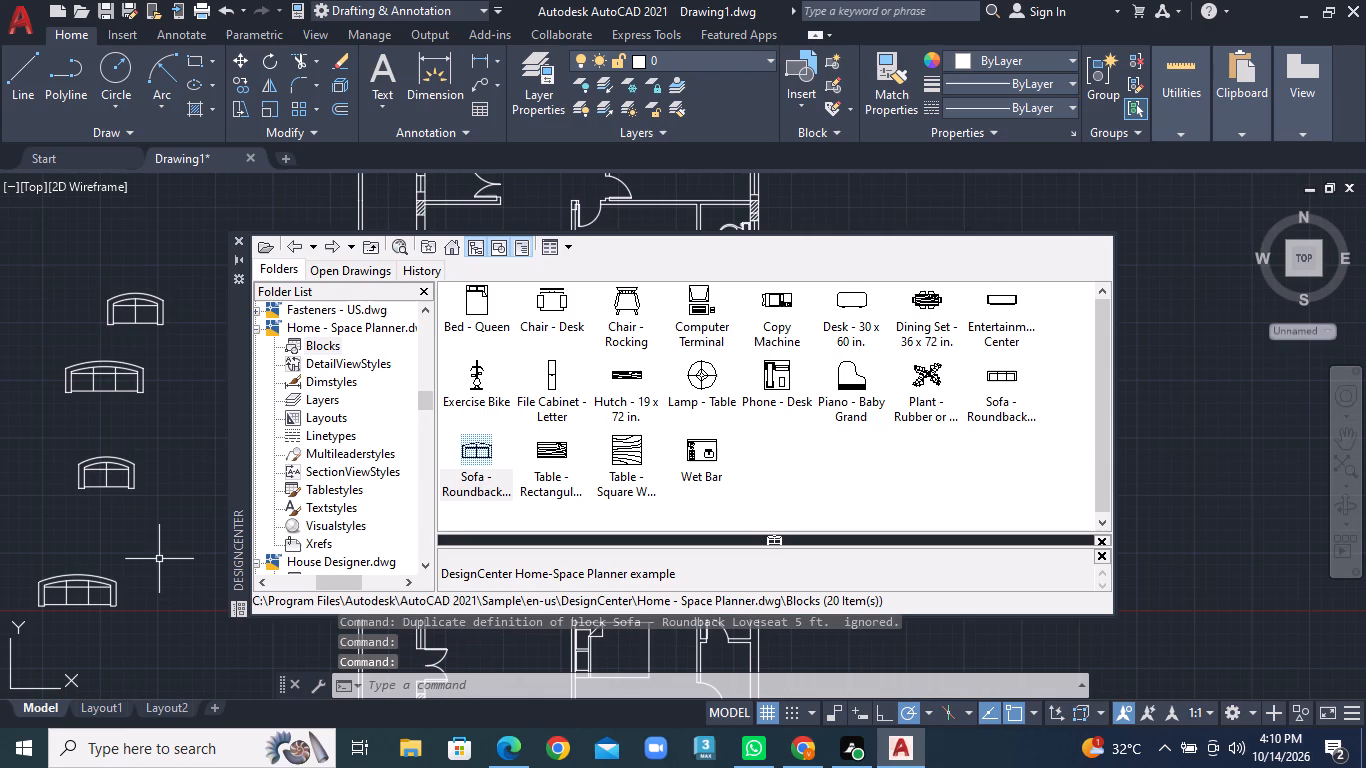
click(243, 240)
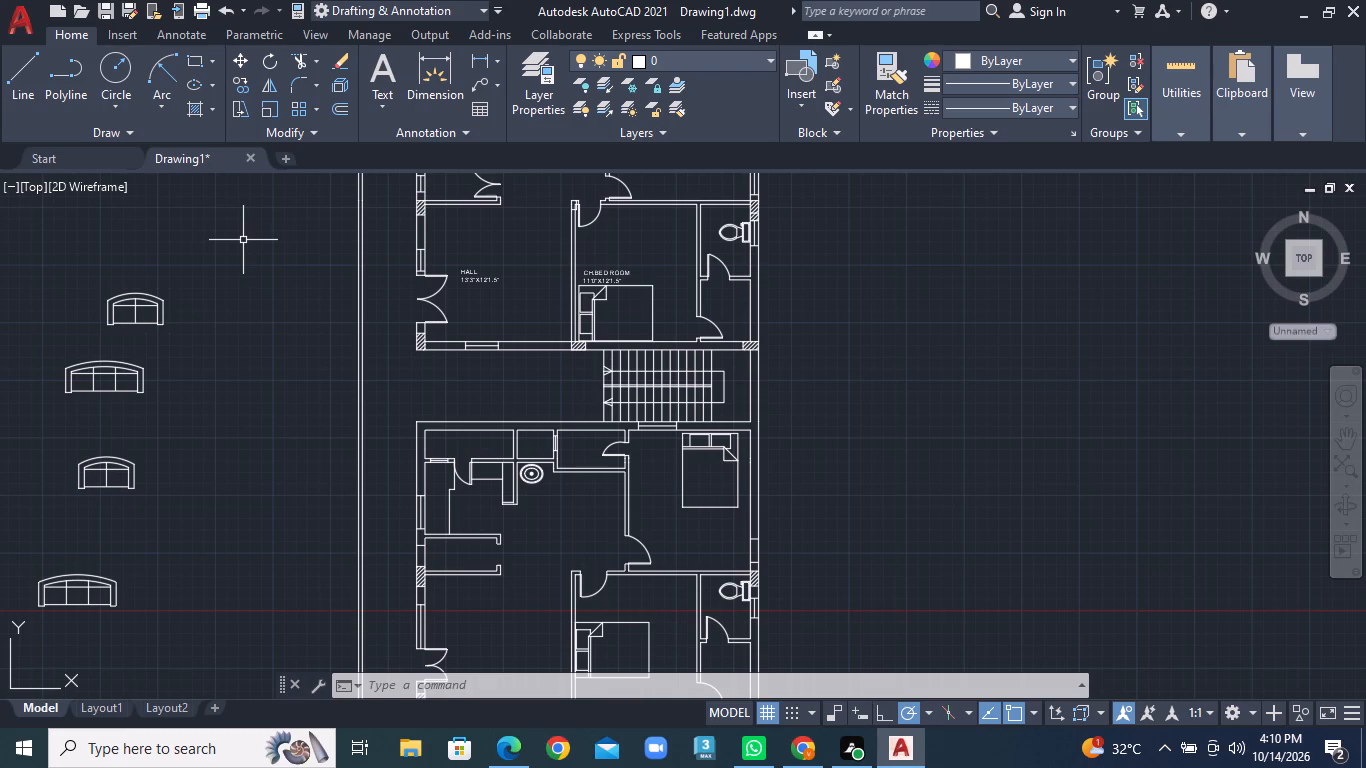
Move the upper unit's HALL label with its dimensions north-east within the hall, away from the double door.
scroll(471, 414, down, 1)
scroll(522, 367, up, 2)
middle_drag(457, 321, 450, 321)
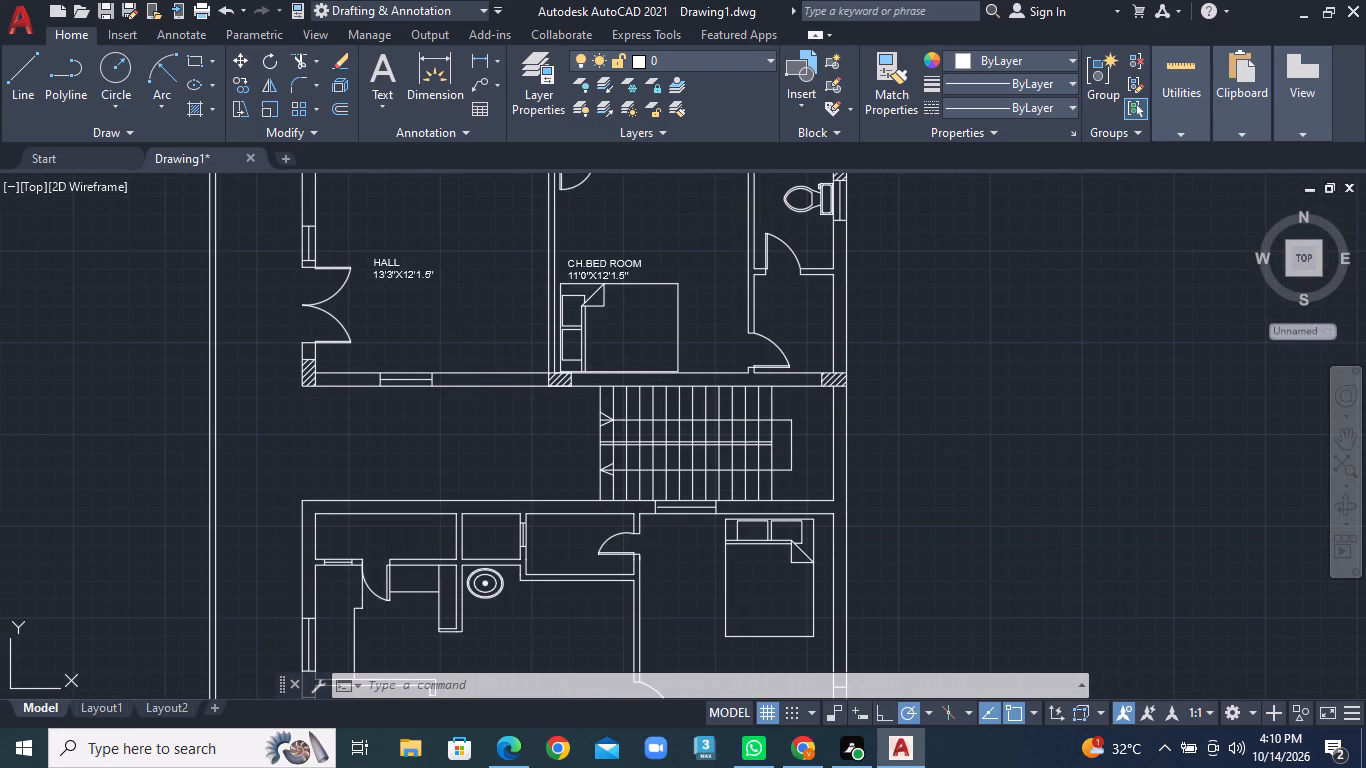
middle_drag(450, 321, 415, 409)
click(356, 366)
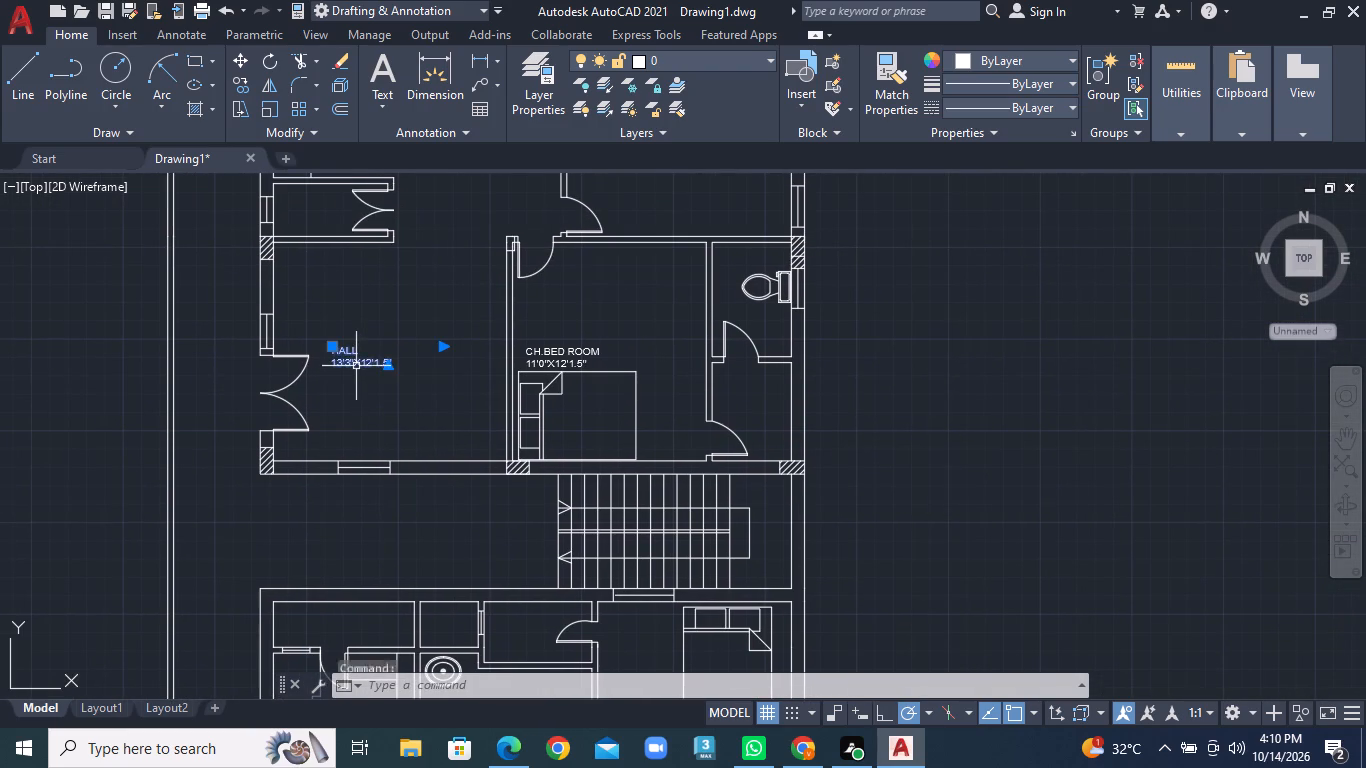
right_click(356, 366)
click(423, 388)
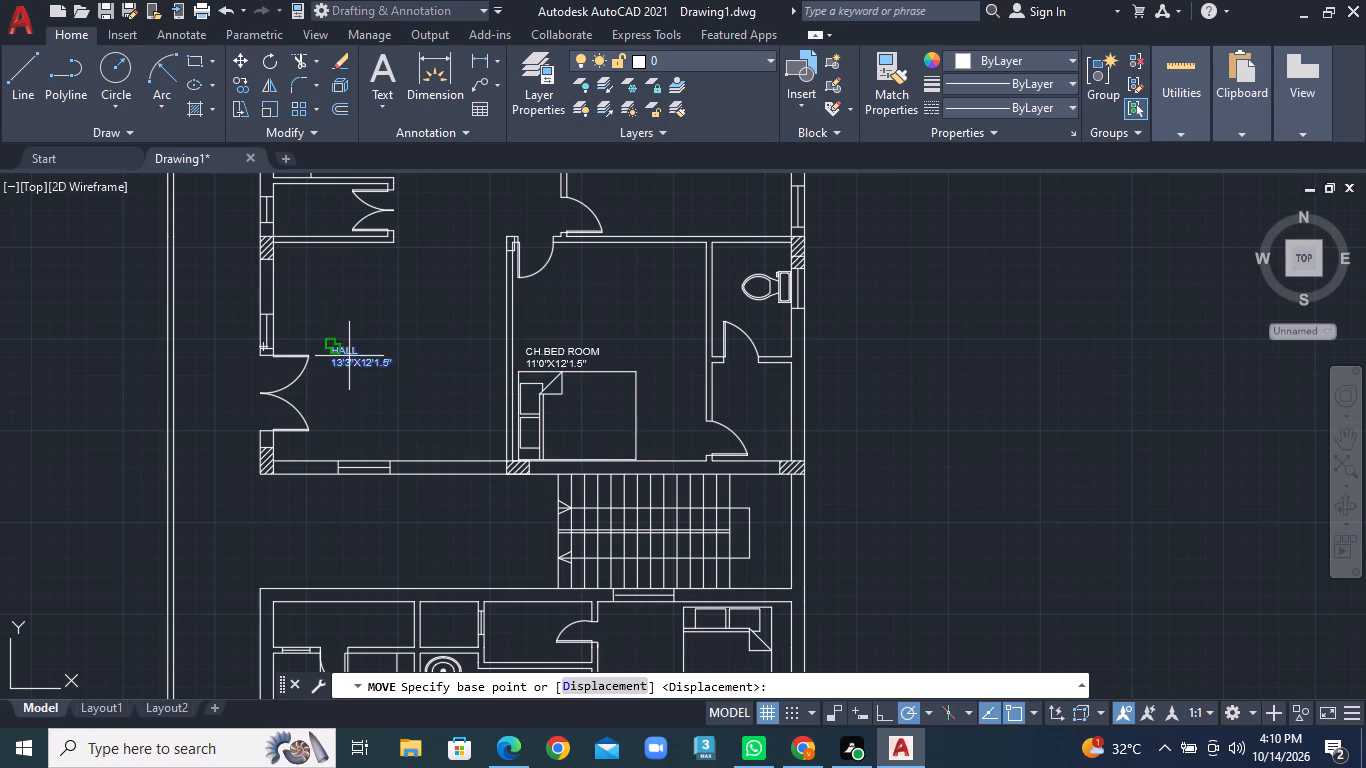
click(349, 356)
click(408, 301)
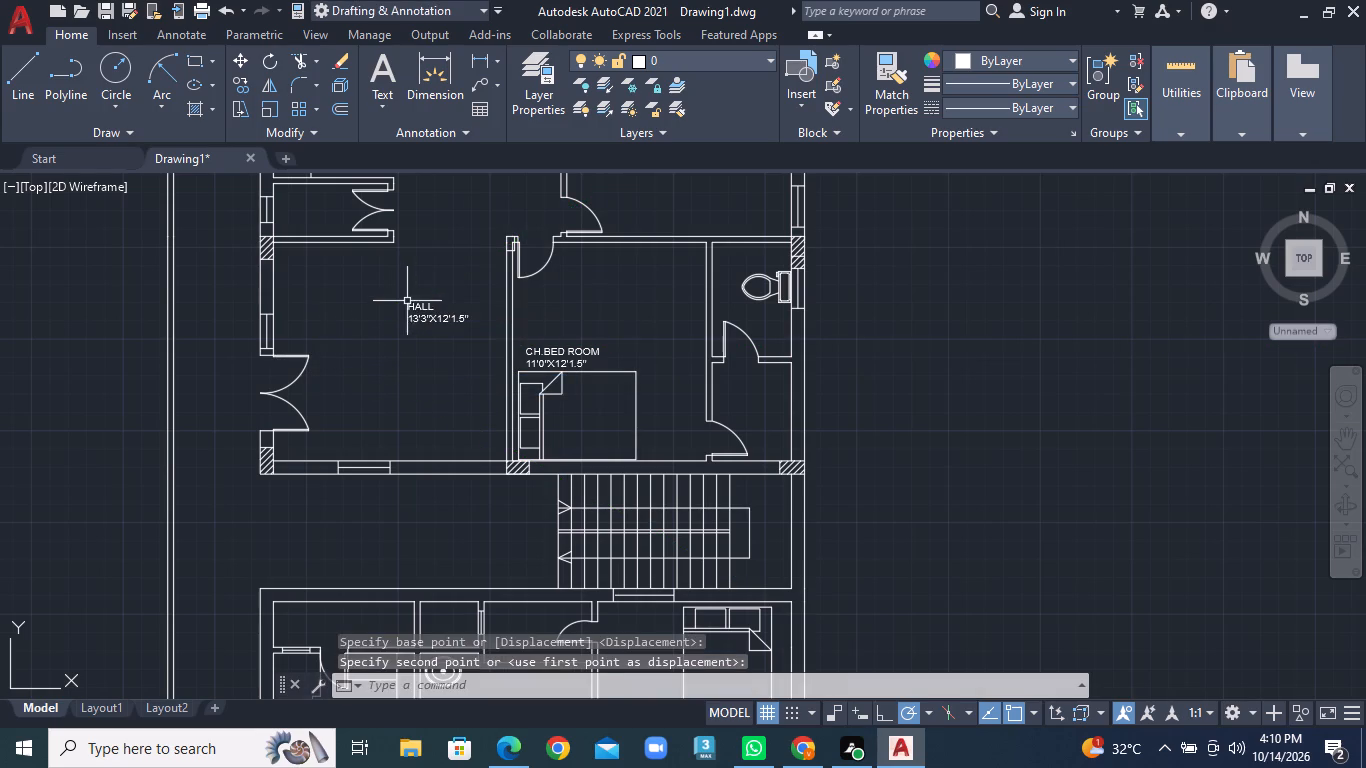
scroll(277, 337, down, 1)
middle_drag(317, 354, 508, 334)
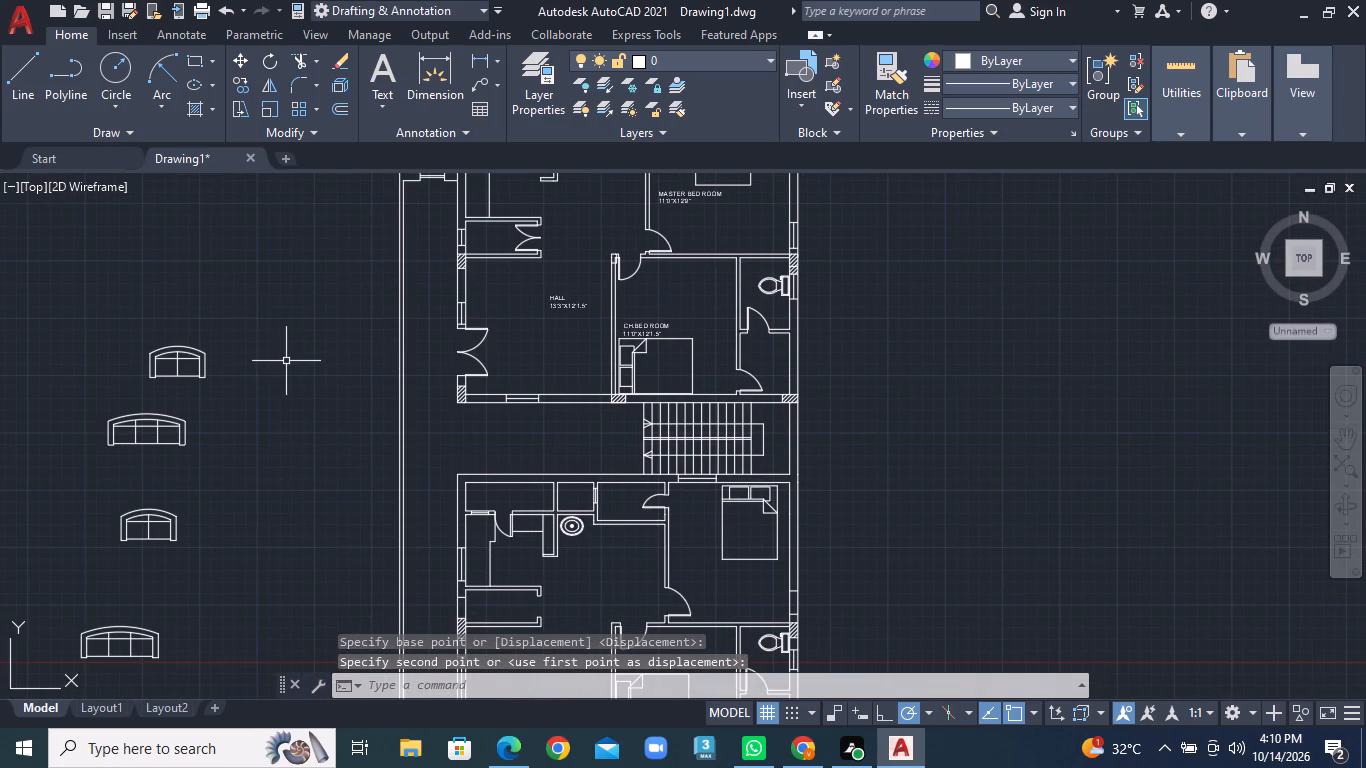
Rotate one 7 ft roundback sofa 180° and move it into the upper unit's hall, along the south wall facing north.
click(173, 417)
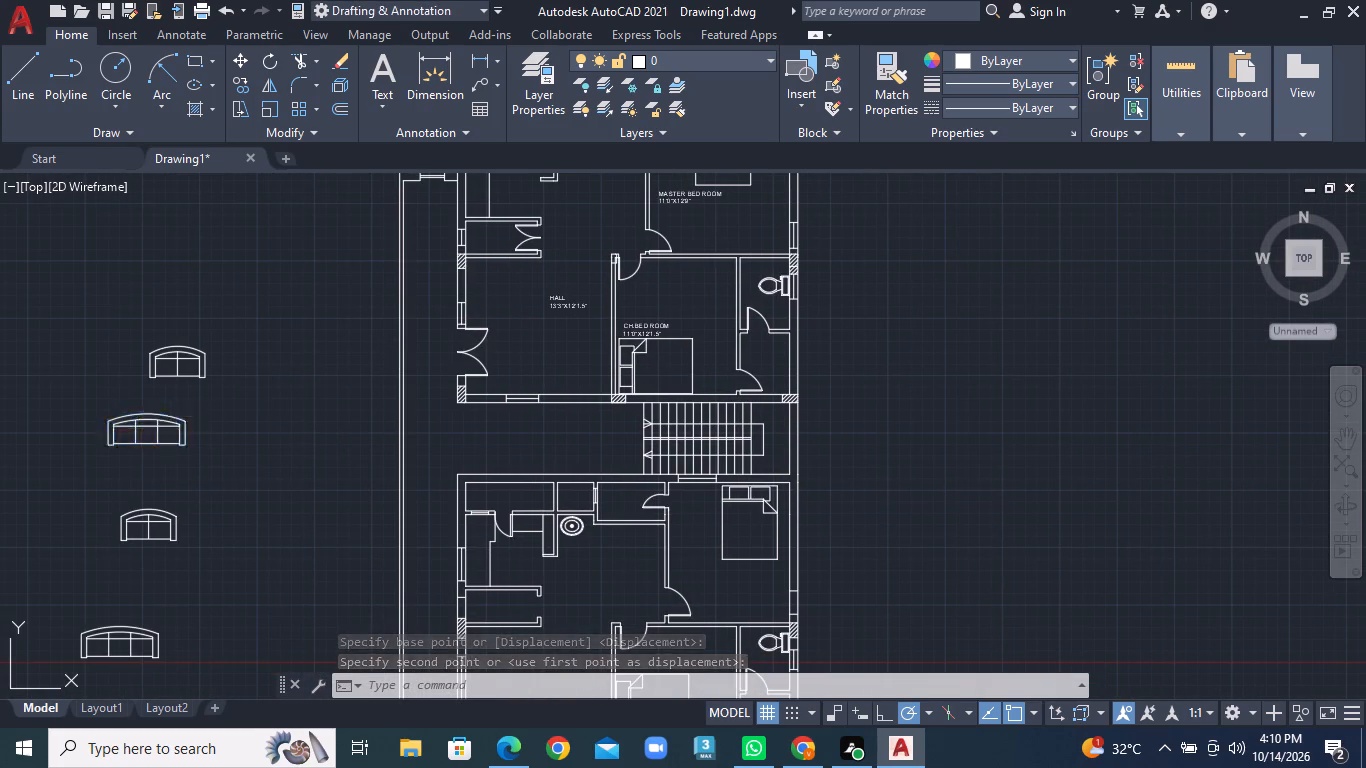
right_click(173, 417)
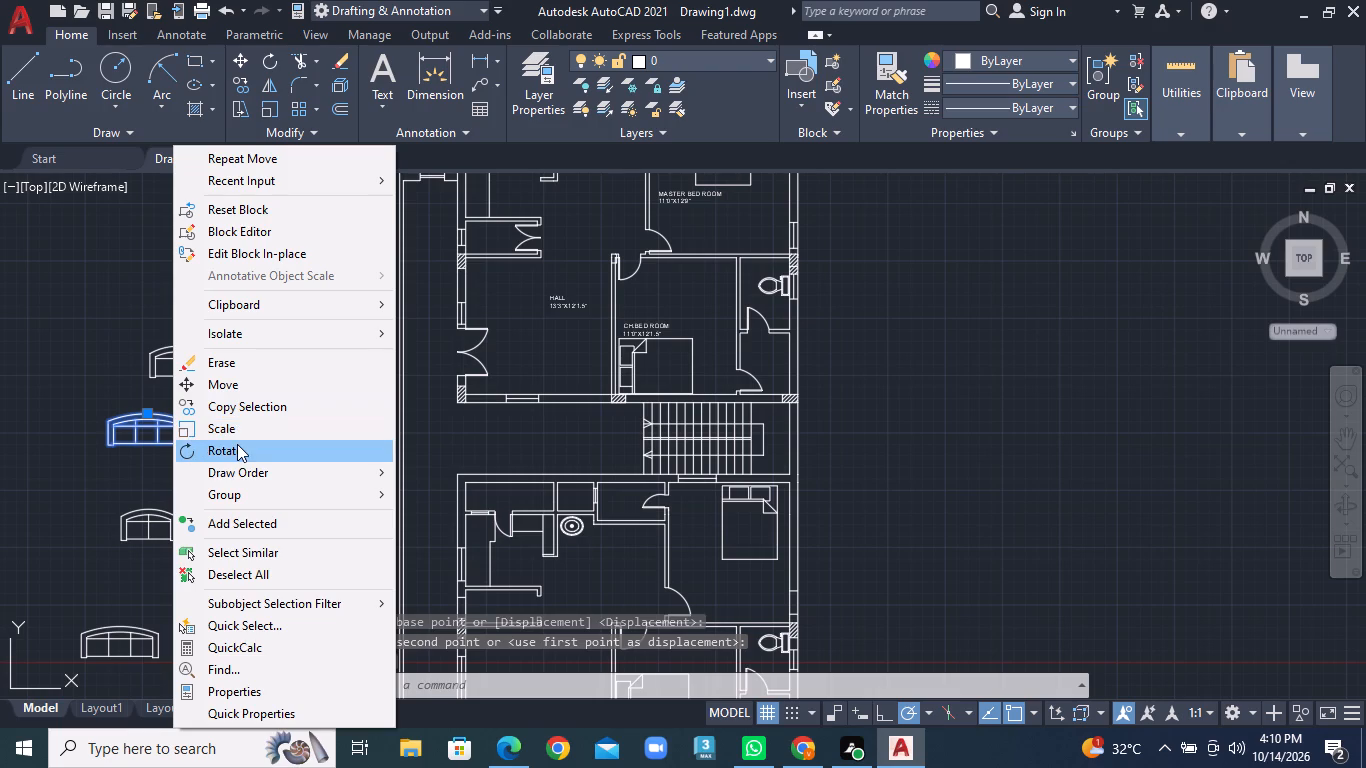
click(237, 444)
click(193, 432)
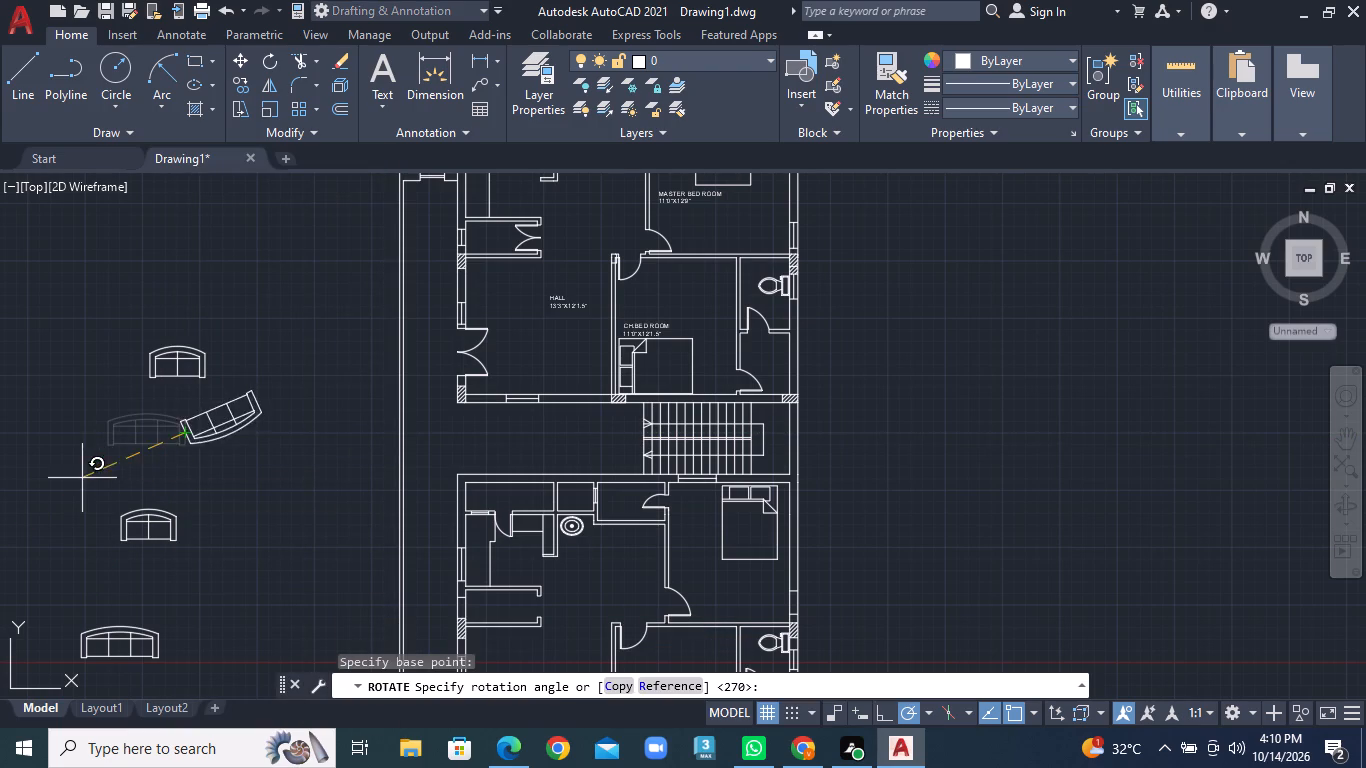
click(60, 429)
click(220, 441)
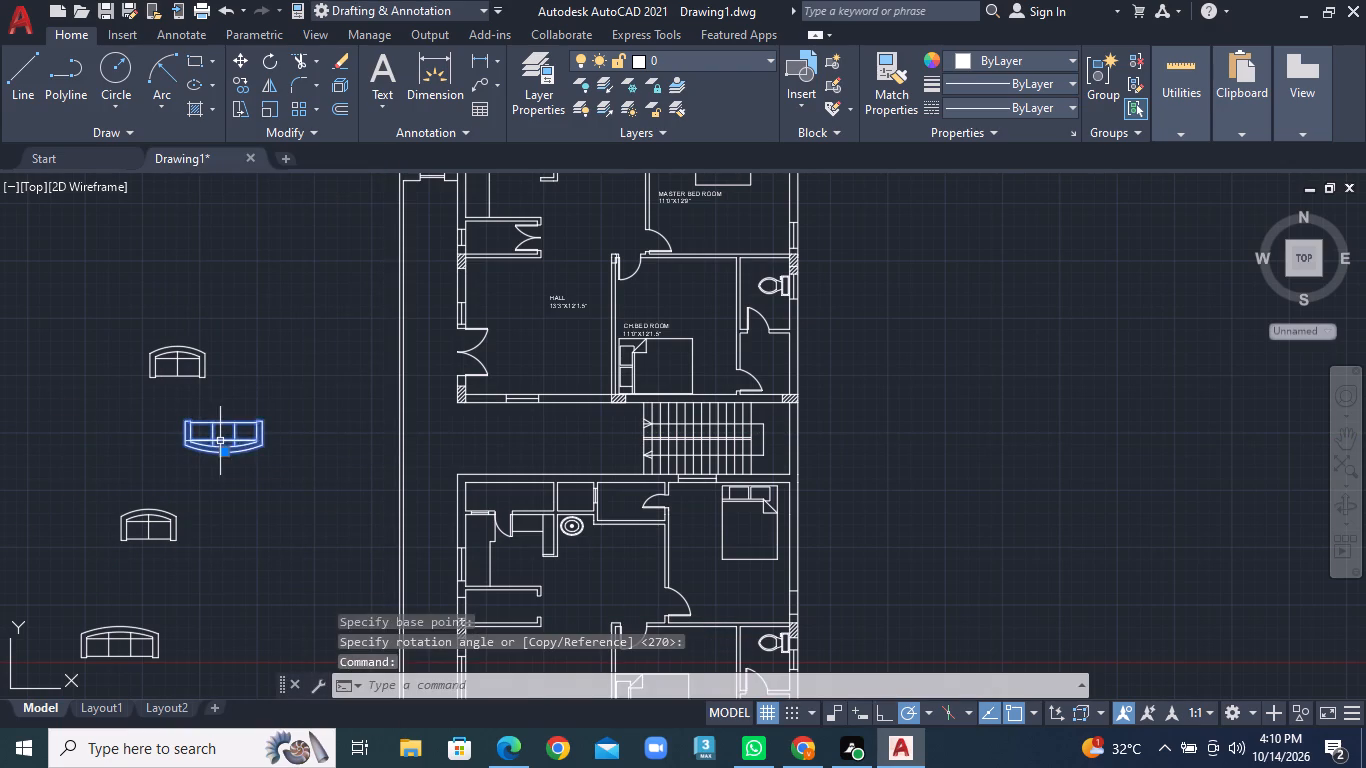
right_click(220, 441)
click(276, 388)
click(245, 435)
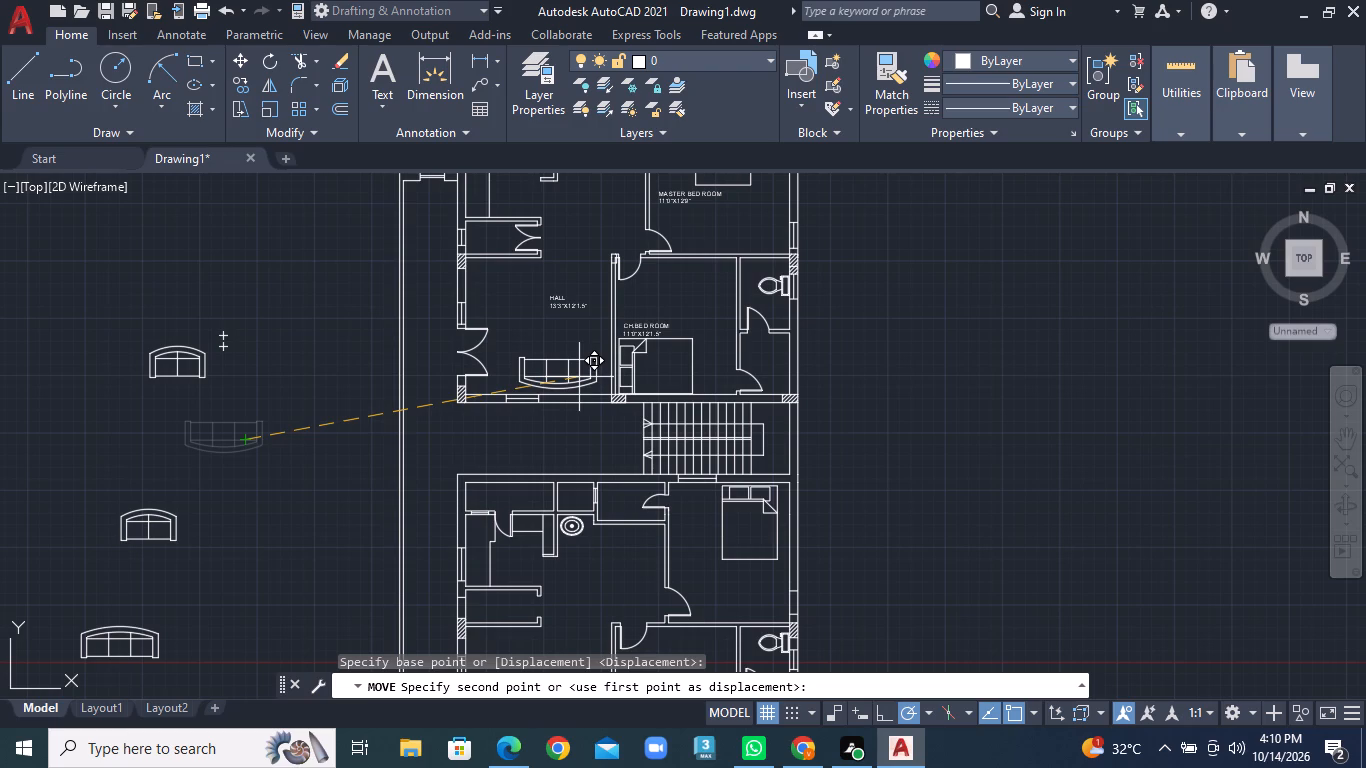
click(568, 379)
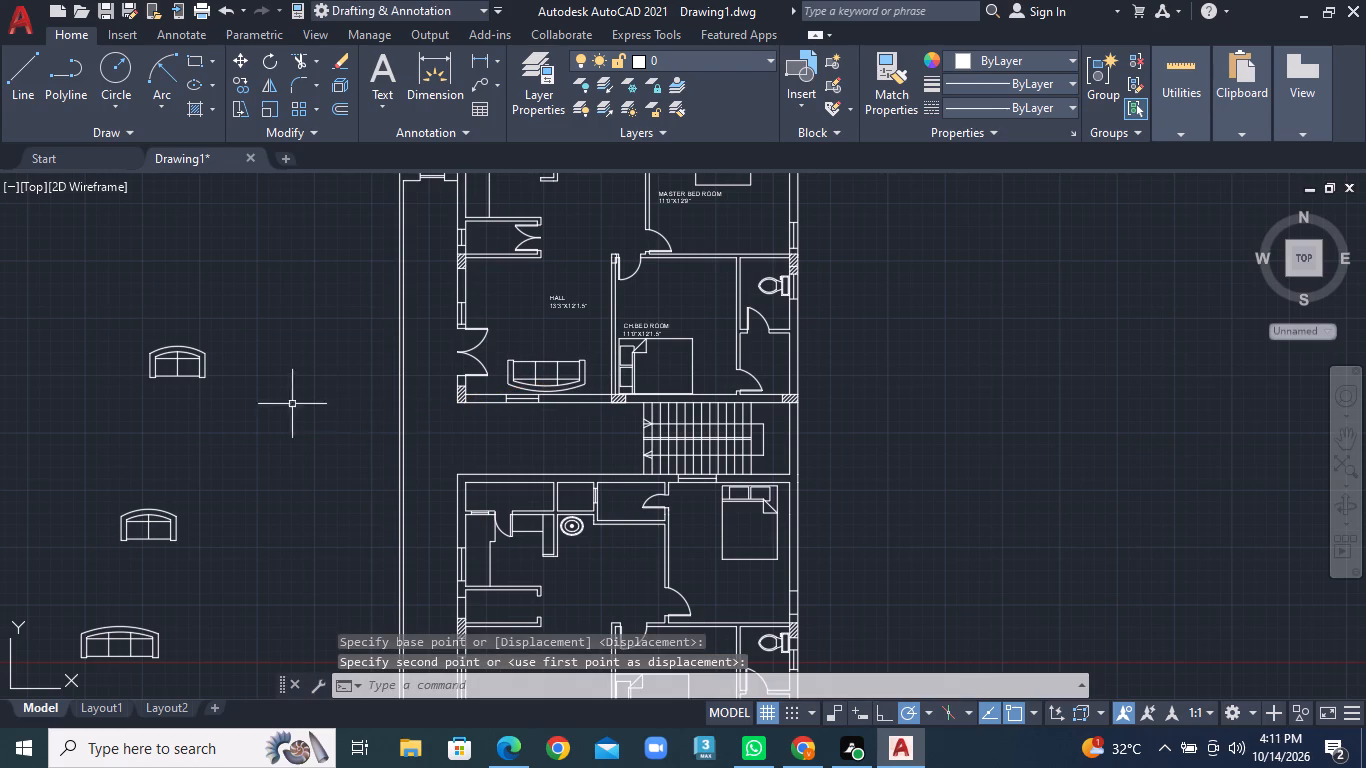
Rotate one 5 ft loveseat 90° and move it against the upper hall's west wall, north of the double door.
click(146, 526)
right_click(146, 526)
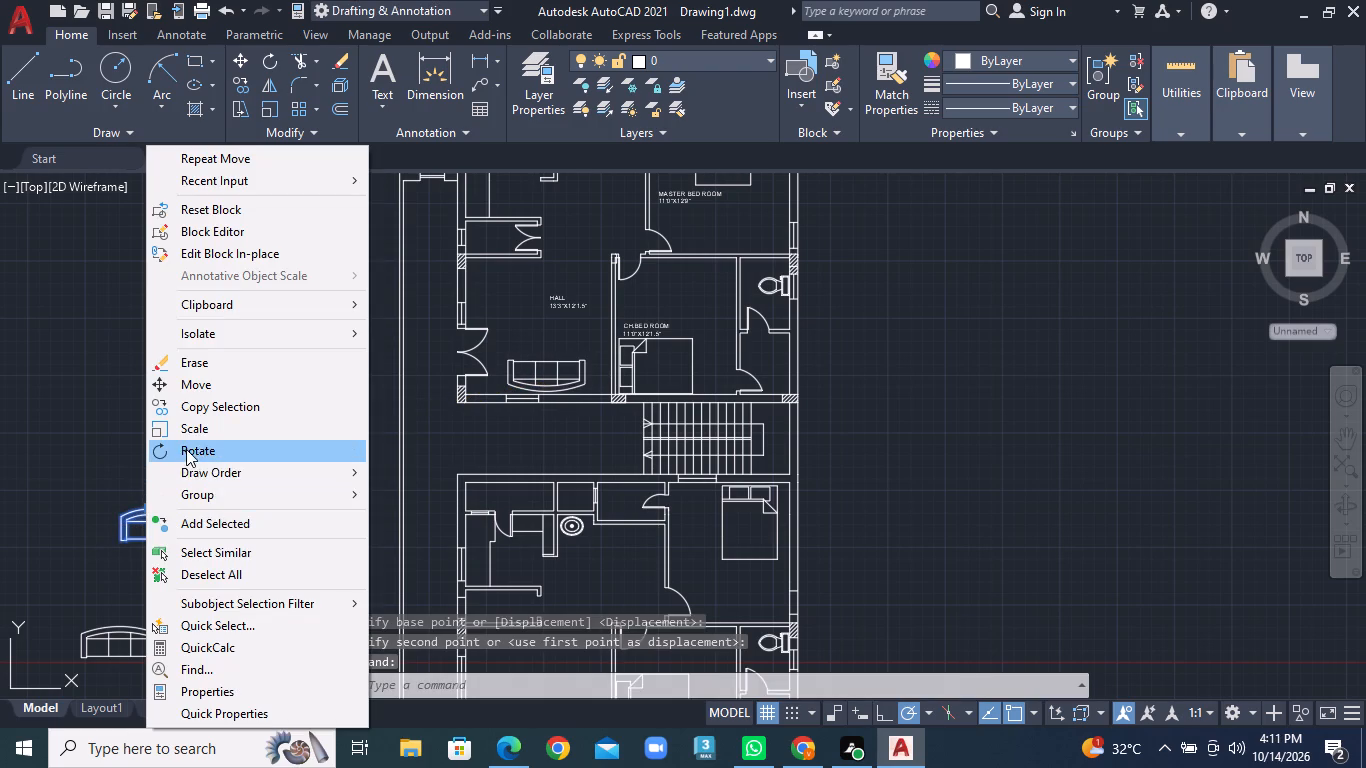
click(199, 447)
click(191, 528)
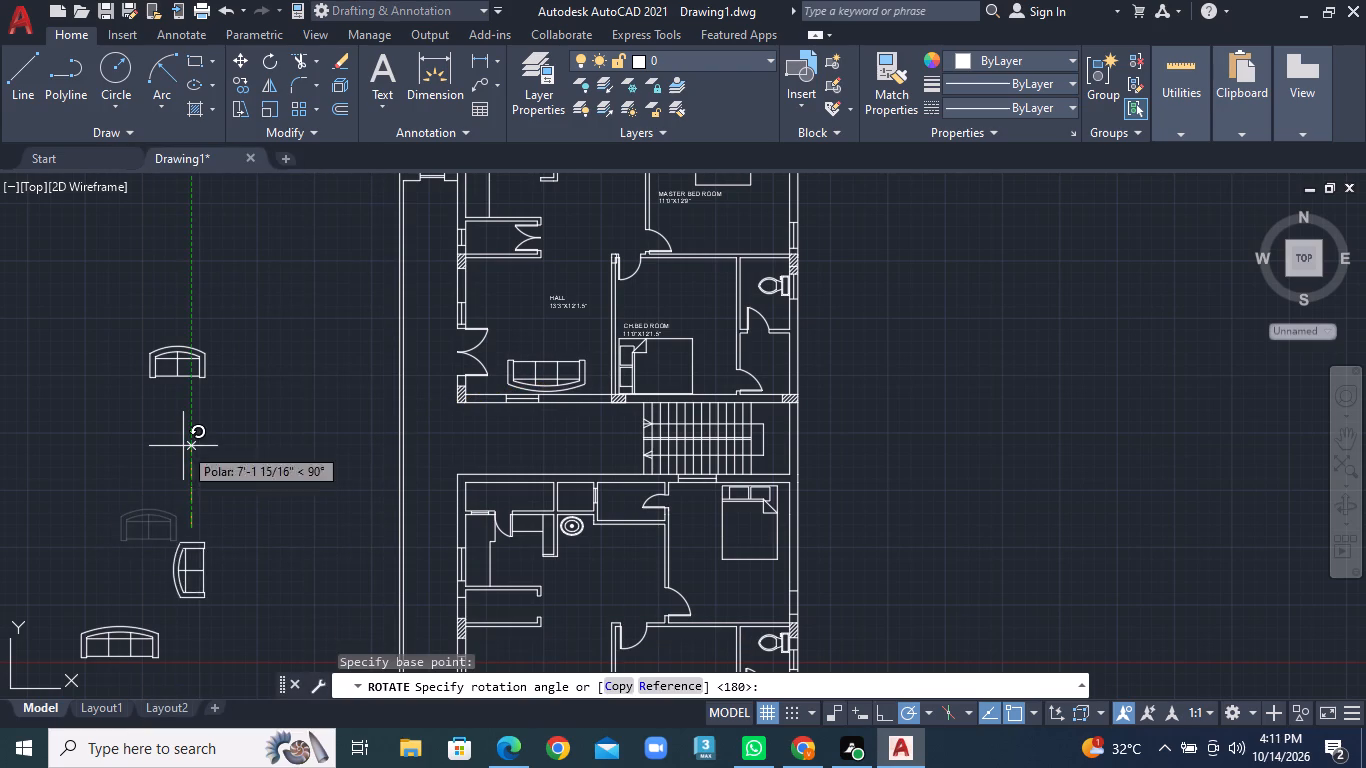
click(183, 446)
click(184, 581)
right_click(184, 581)
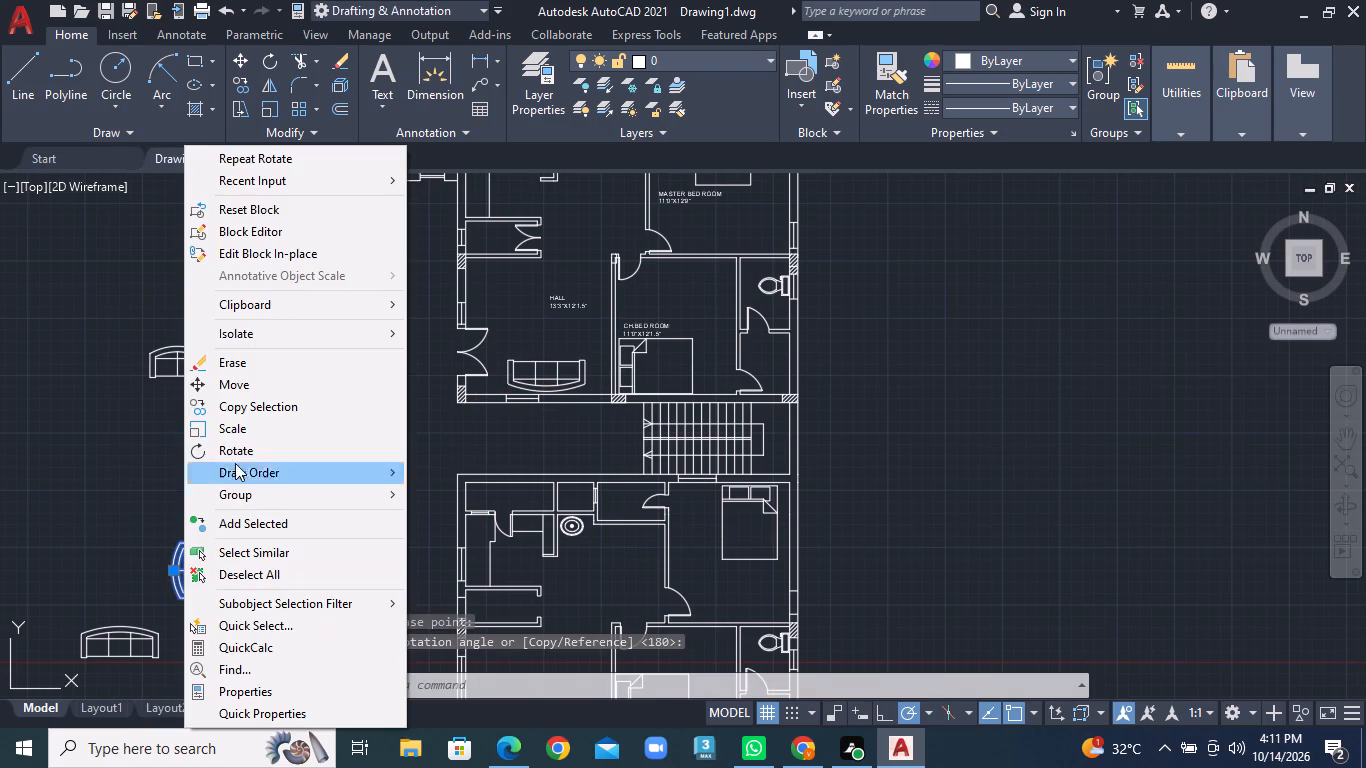
click(241, 392)
click(183, 566)
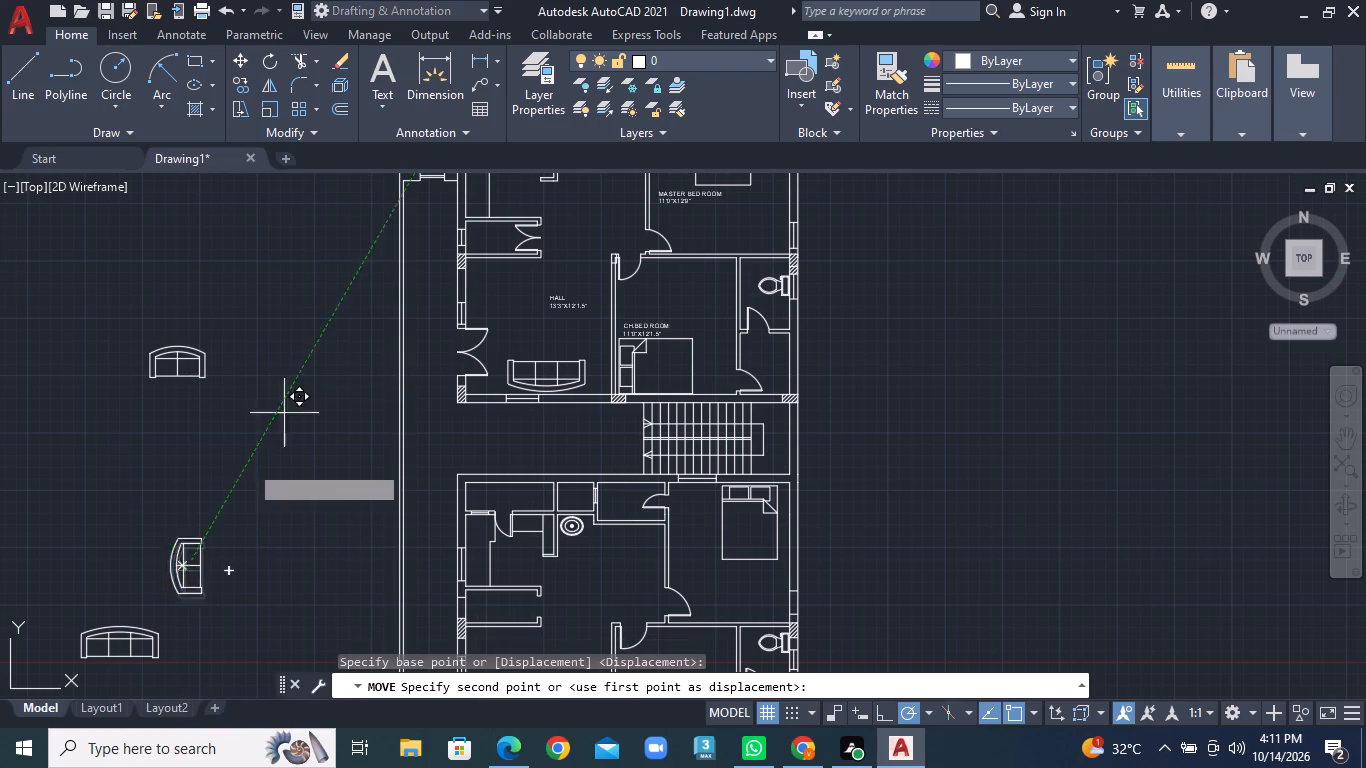
click(485, 289)
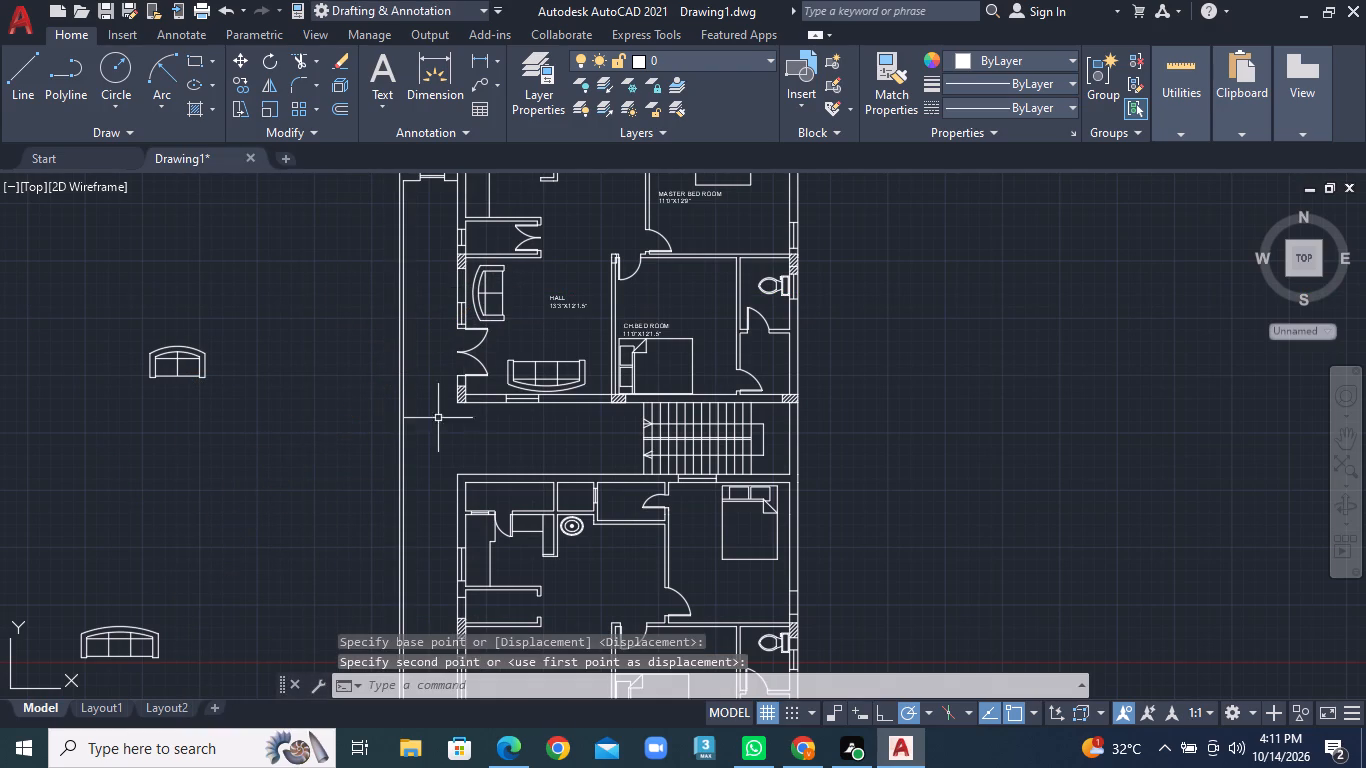
Rotate the remaining 7 ft roundback sofa west of the plan by 180°.
scroll(214, 562, down, 1)
middle_drag(336, 506, 337, 503)
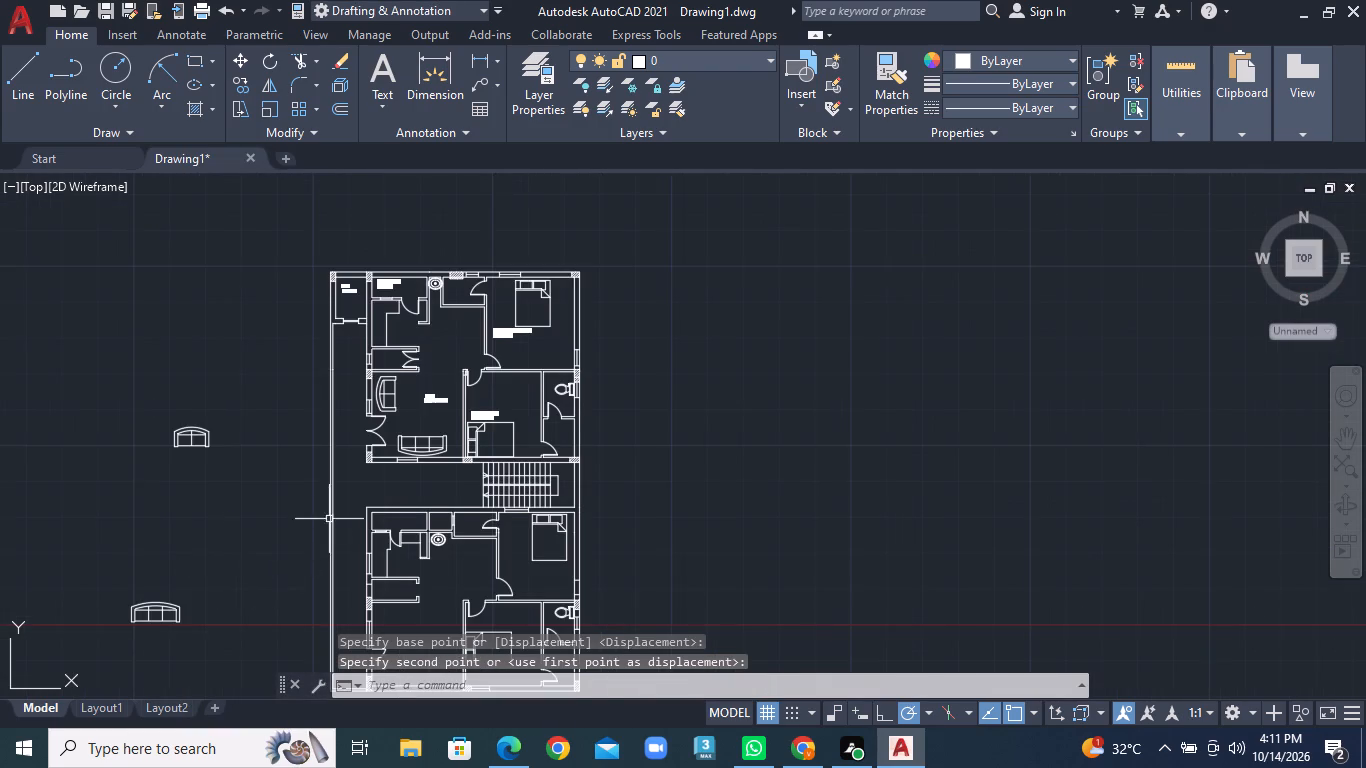
middle_drag(337, 503, 352, 385)
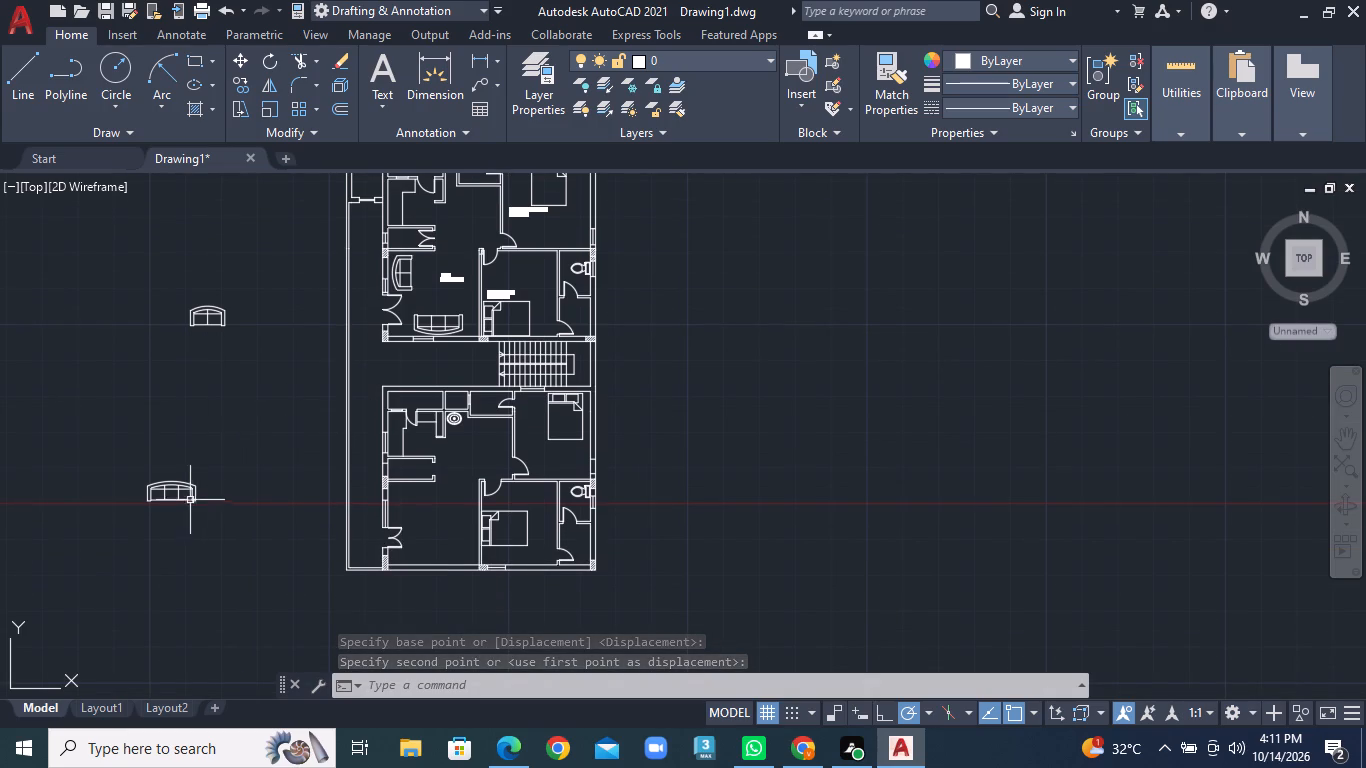
click(189, 486)
right_click(189, 486)
click(258, 453)
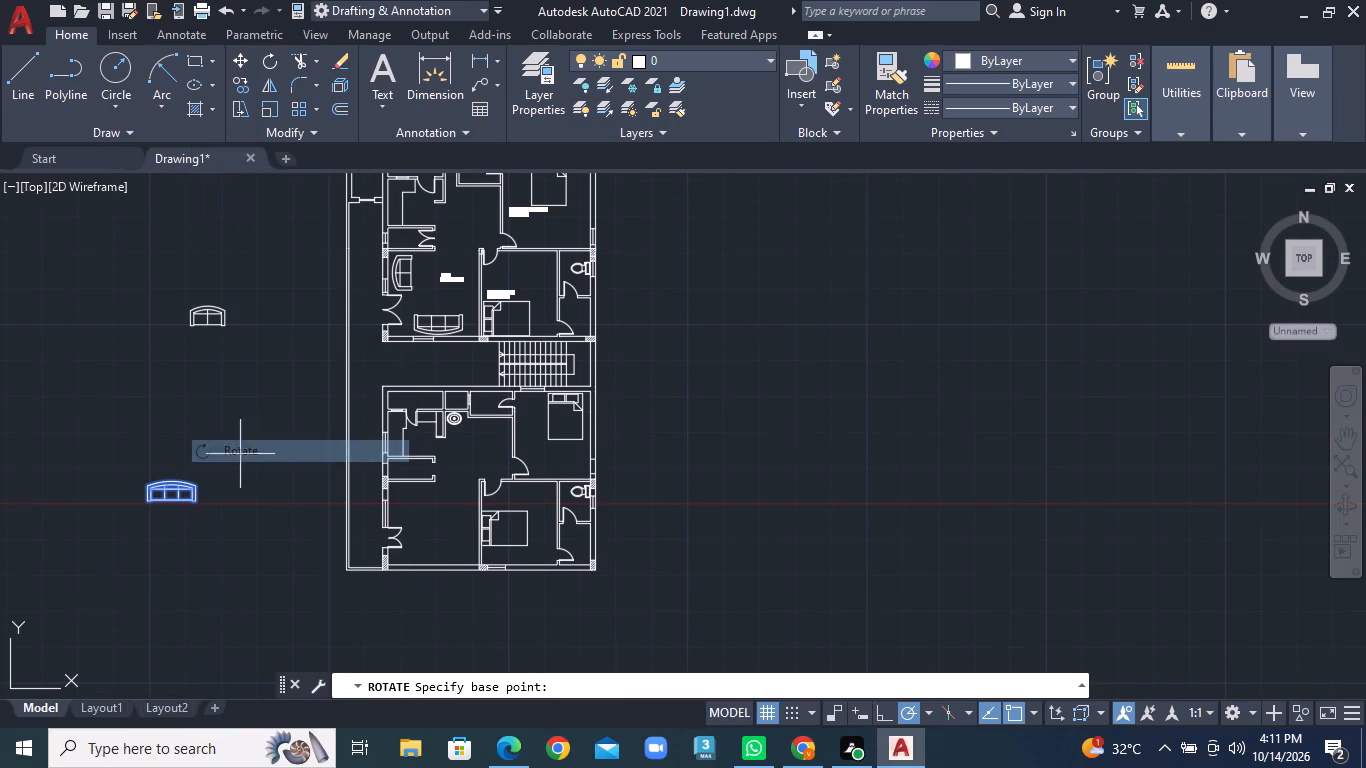
click(204, 493)
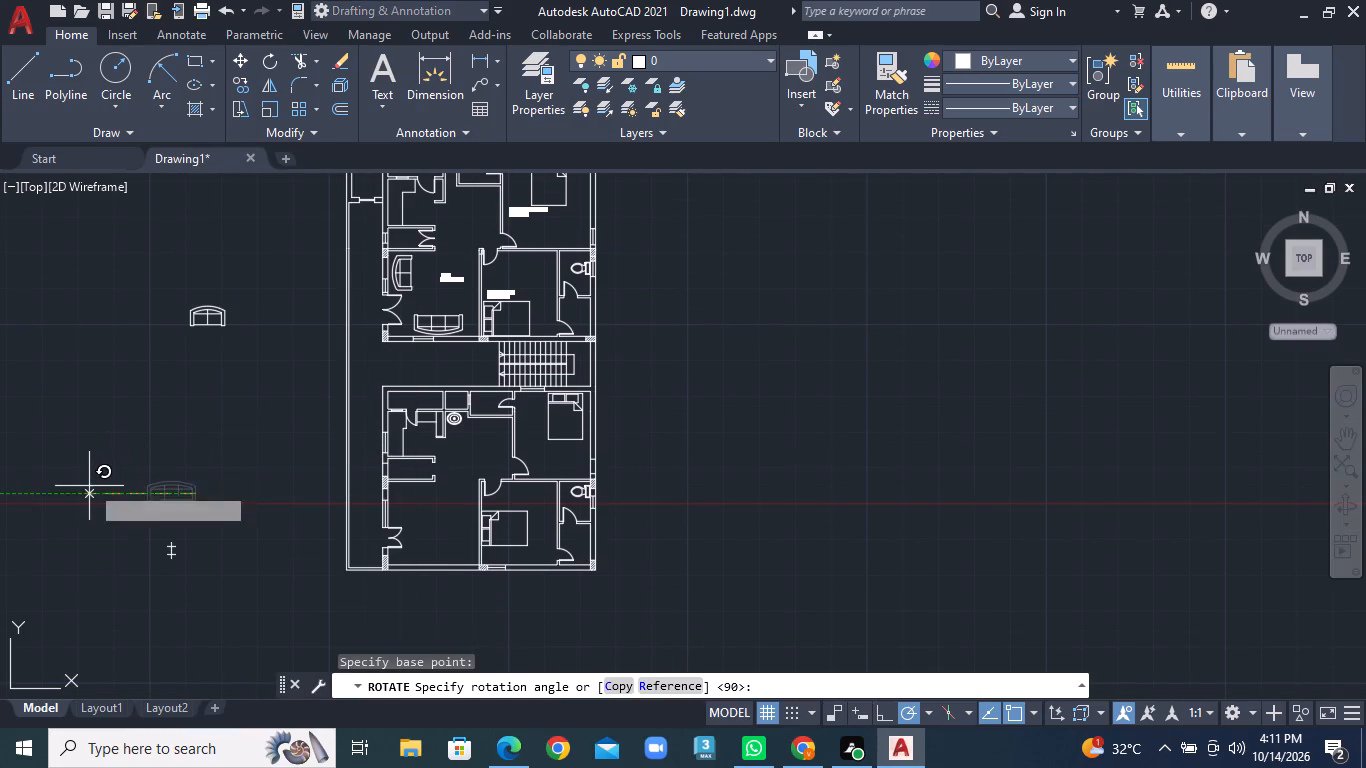
click(86, 490)
Rotate the remaining 5 ft loveseat 90° and move it against the lower hall's west wall, north of the double door.
click(211, 311)
right_click(211, 311)
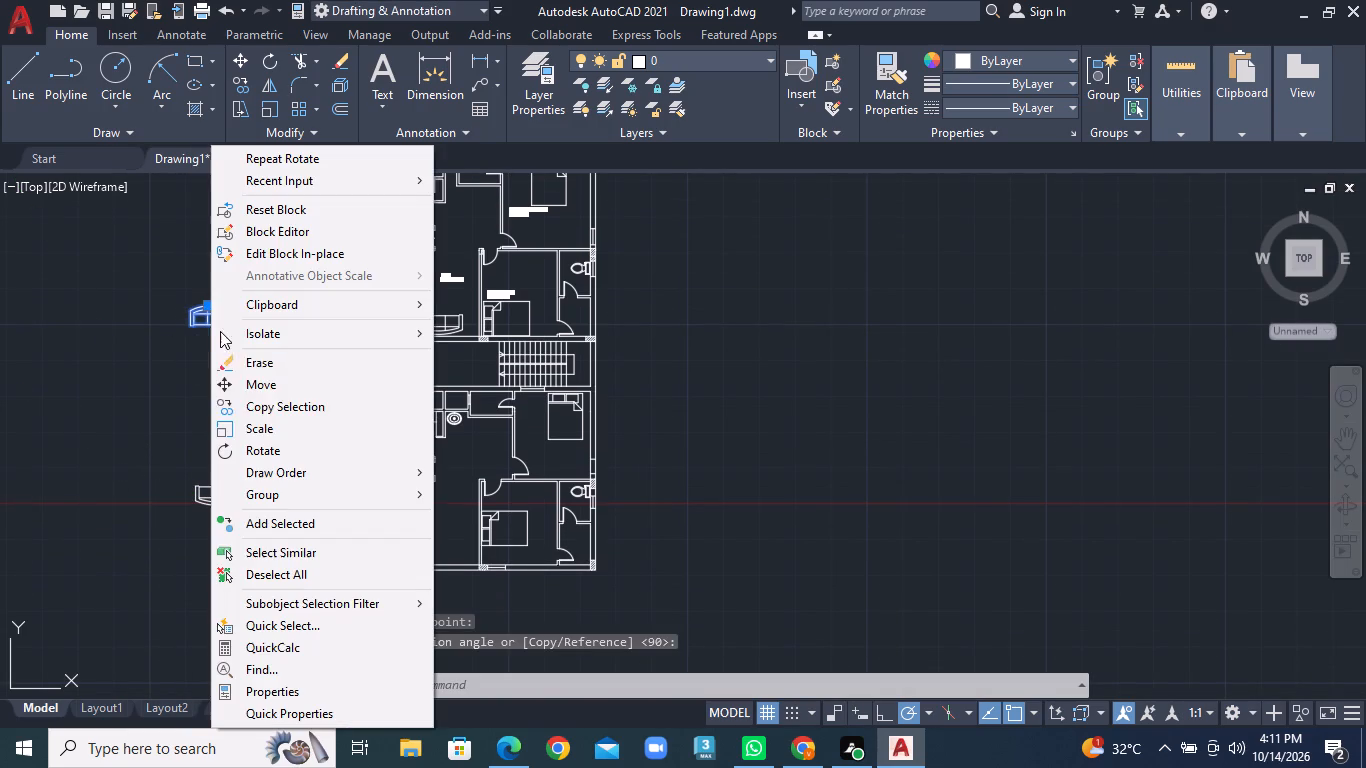
click(261, 447)
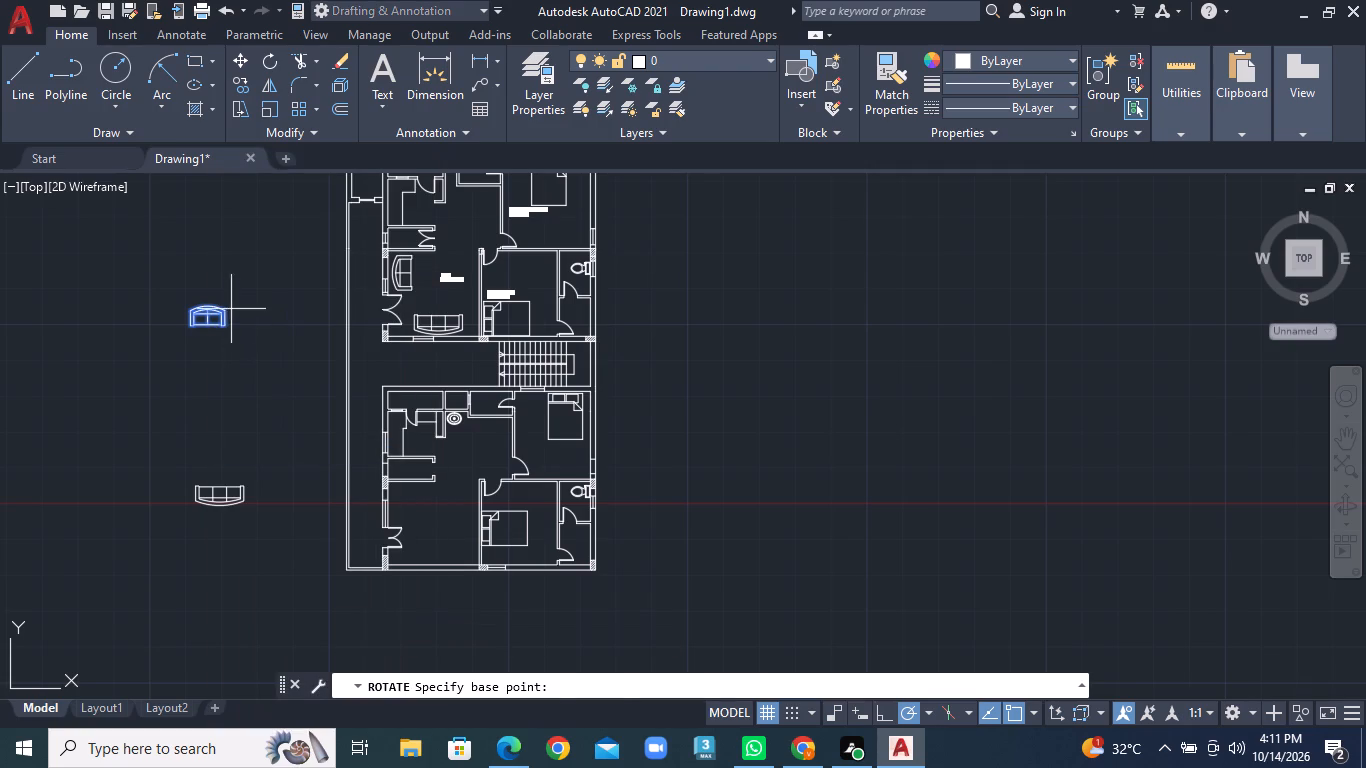
click(231, 309)
click(220, 253)
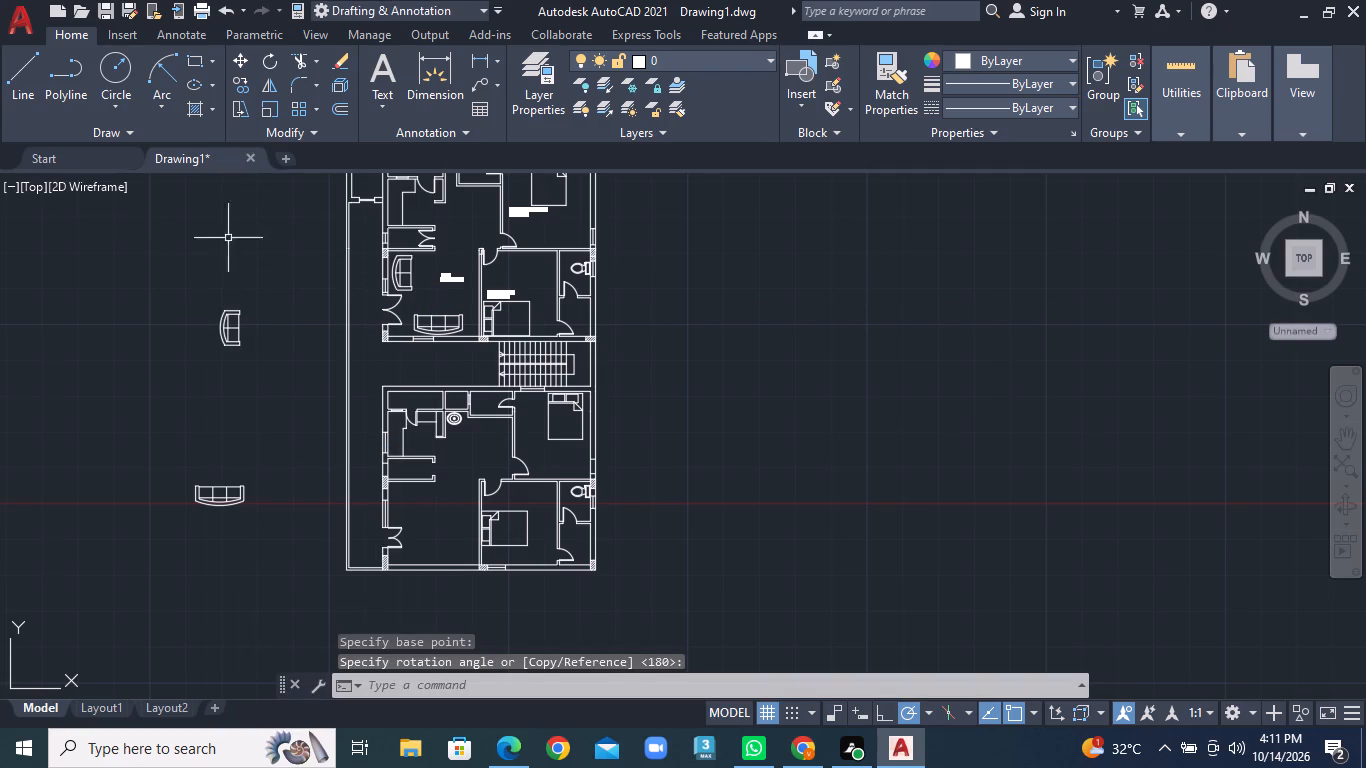
click(221, 332)
right_click(221, 332)
click(253, 379)
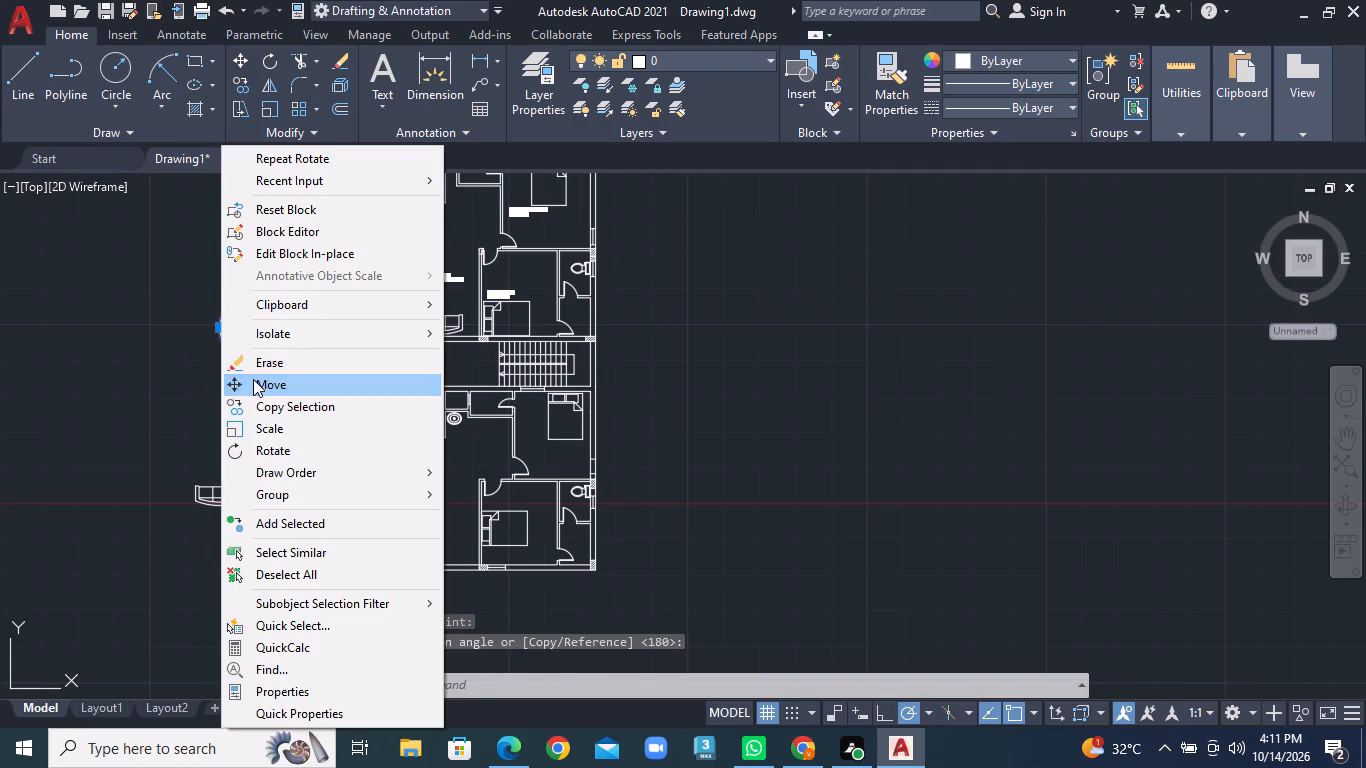
click(224, 333)
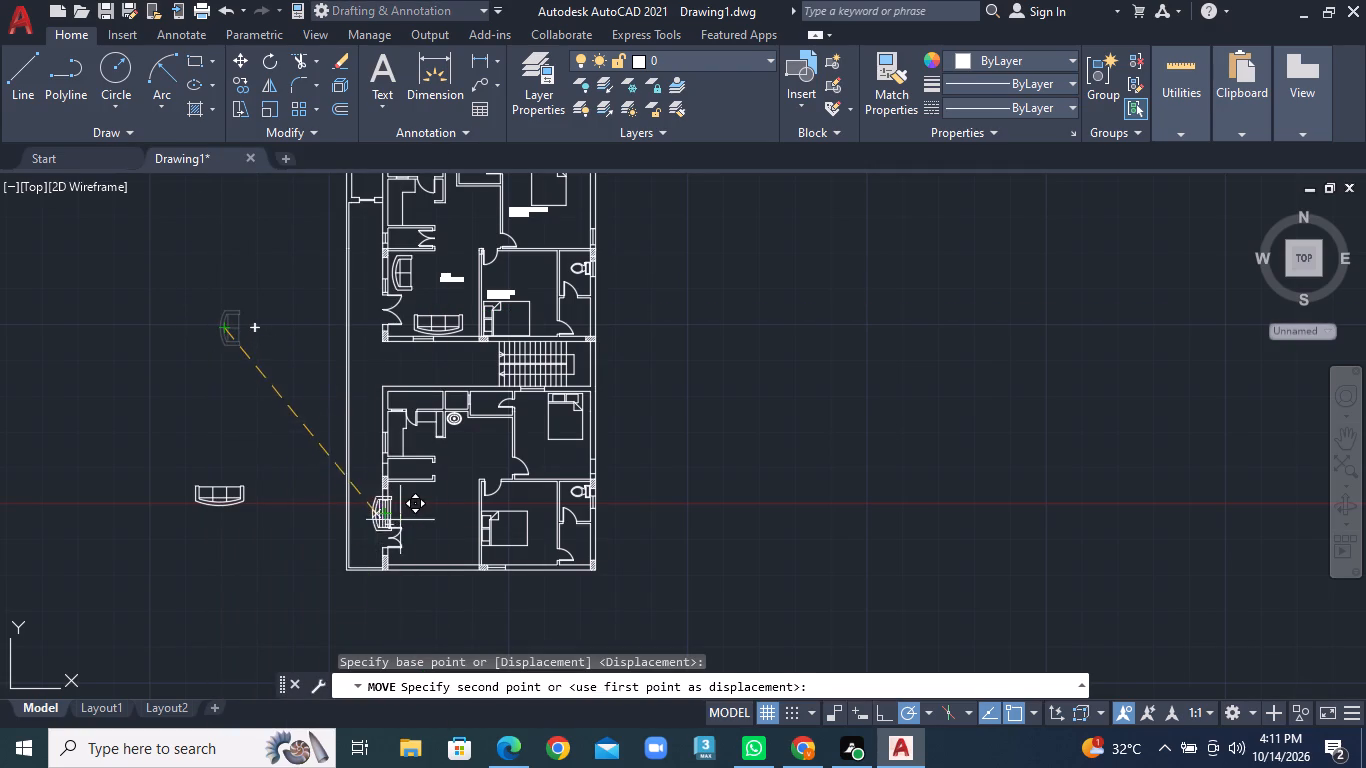
scroll(412, 518, up, 1)
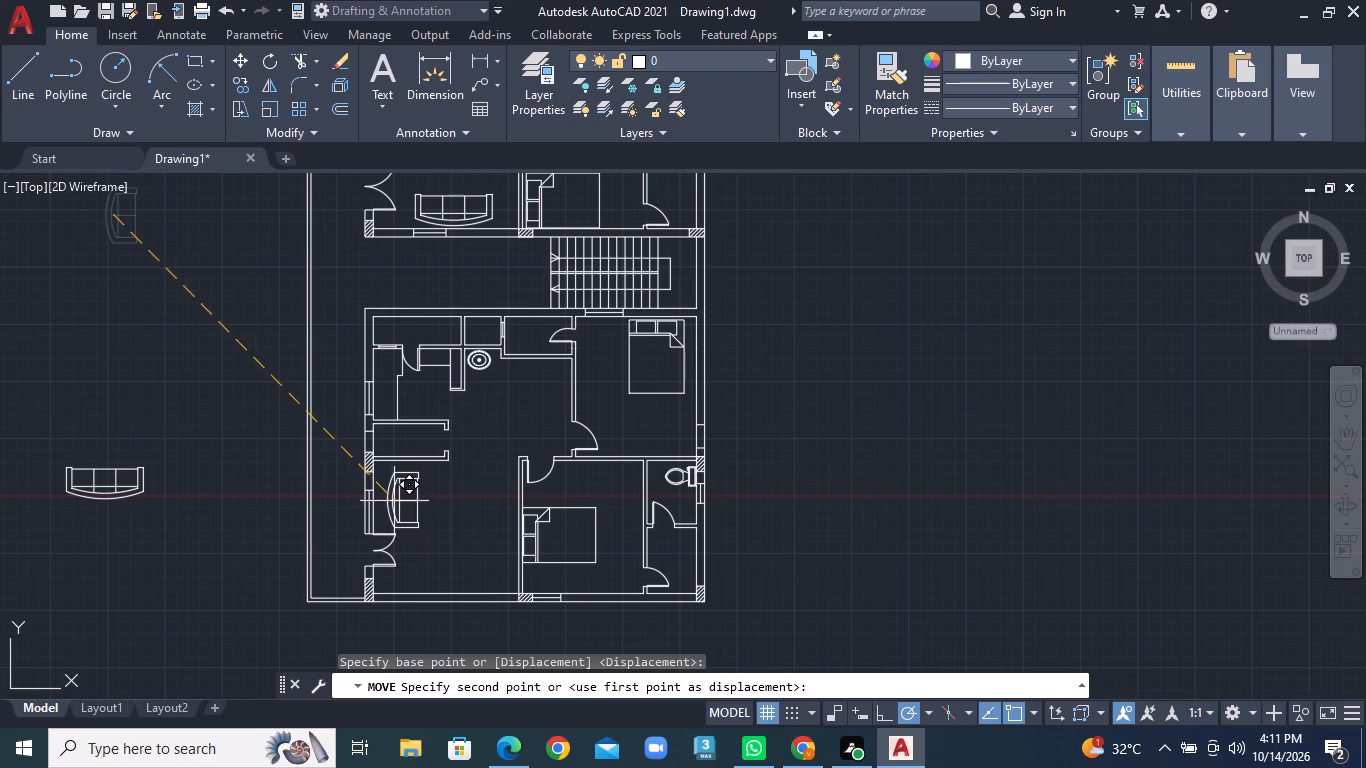
click(386, 494)
Move the rotated 7 ft sofa into the lower unit's hall, along the south wall.
click(140, 470)
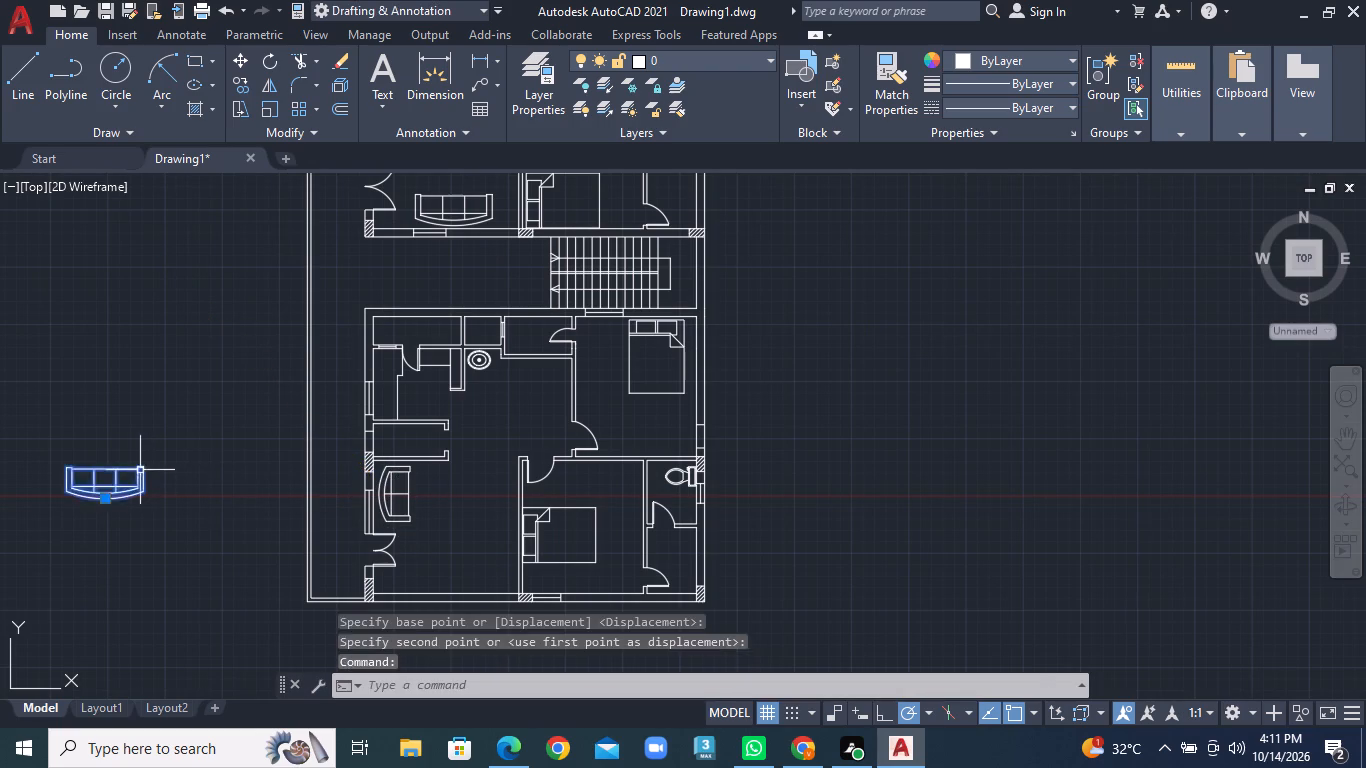
scroll(140, 470, up, 1)
right_click(140, 470)
click(204, 382)
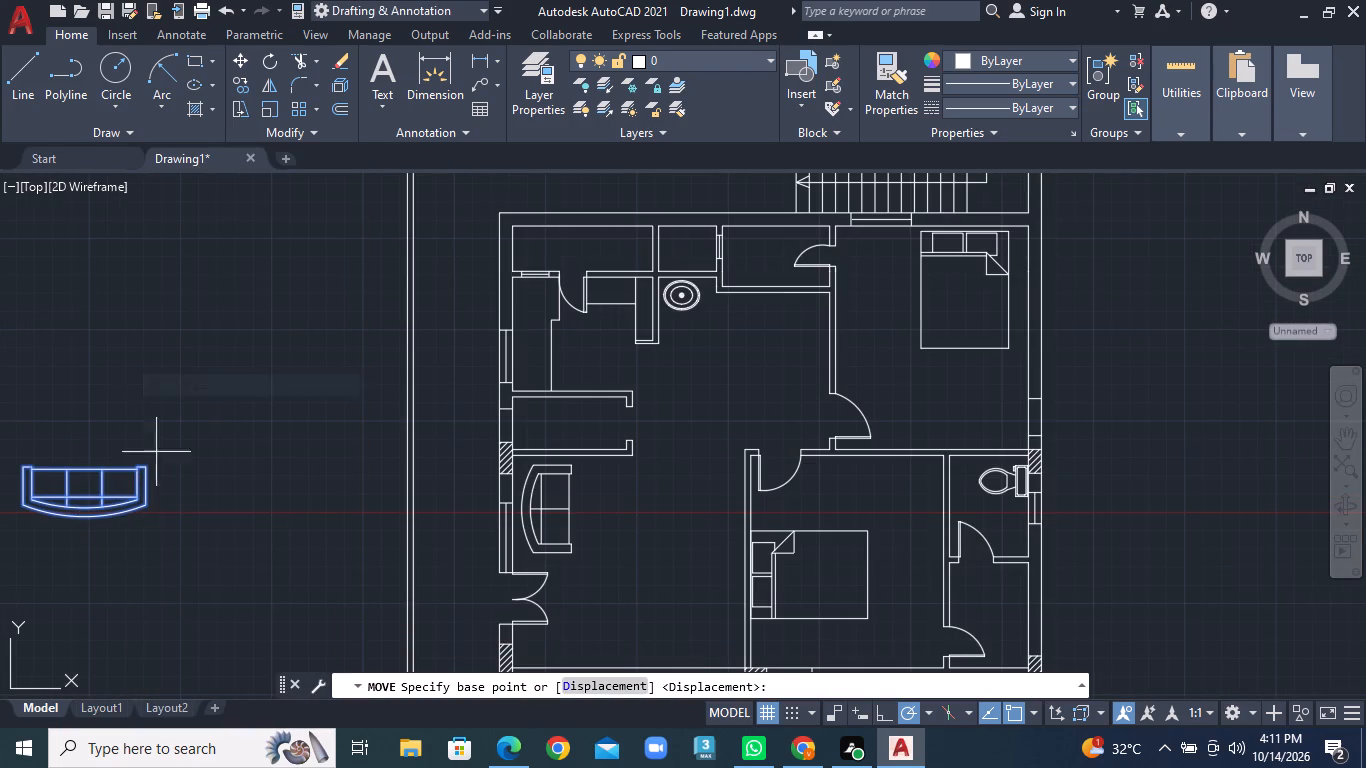
click(141, 486)
middle_drag(524, 544, 464, 461)
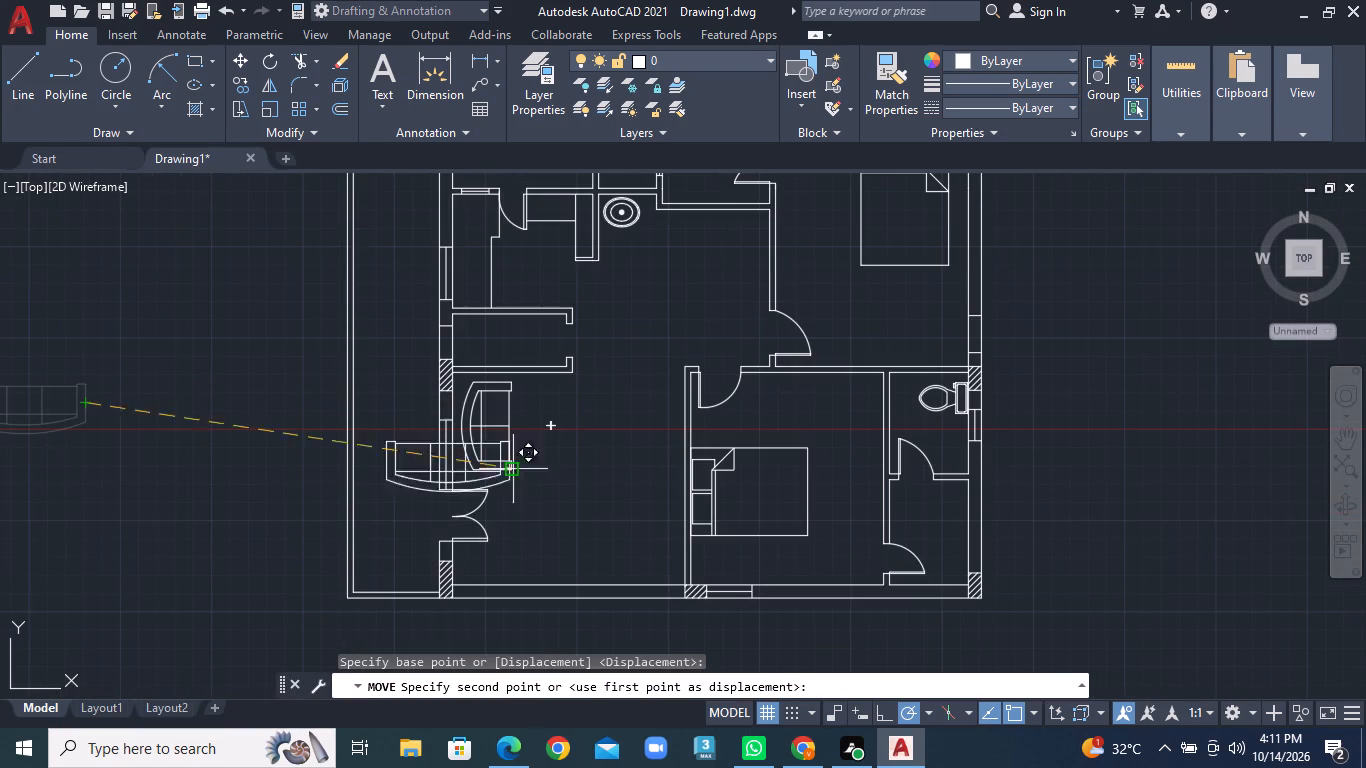
click(634, 549)
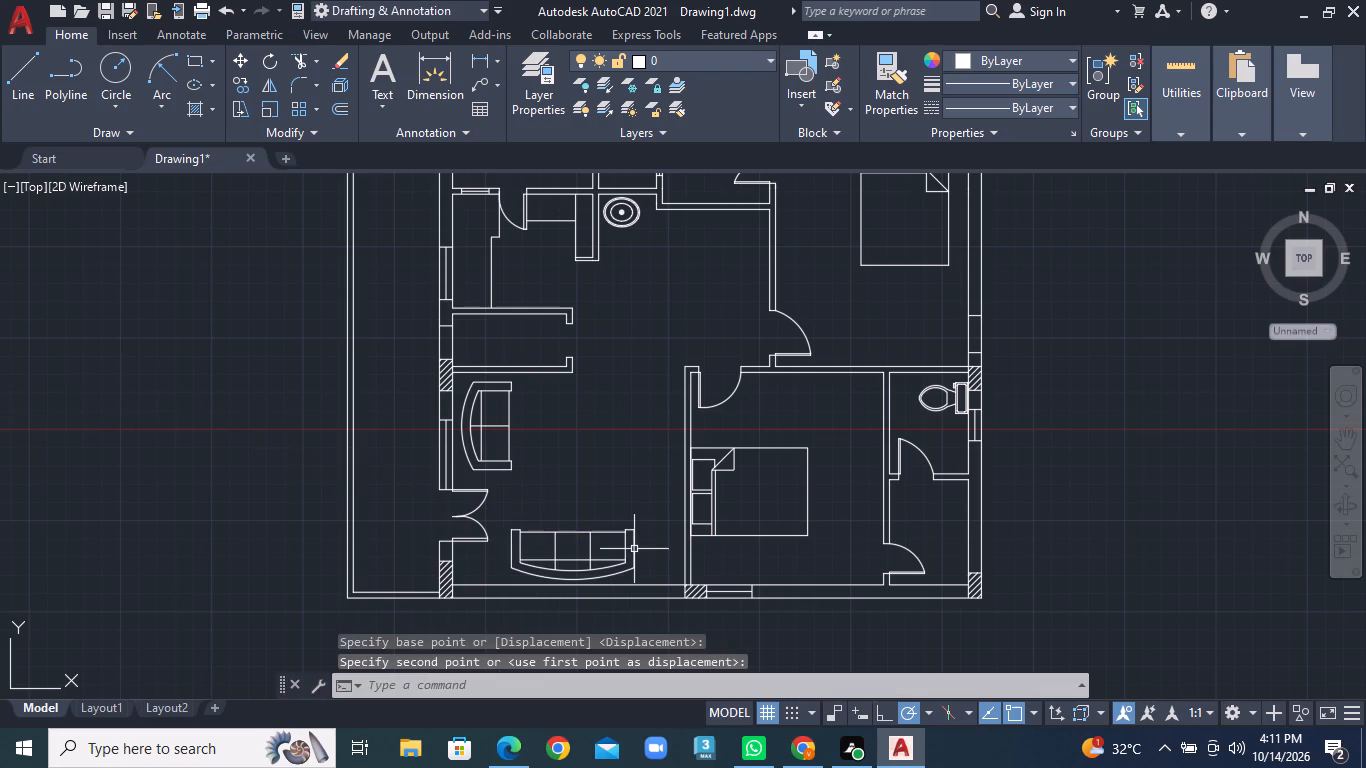
Move the four-burner stove block from east of the plan onto the upper kitchen's counter, just south of the wash area.
scroll(435, 508, down, 3)
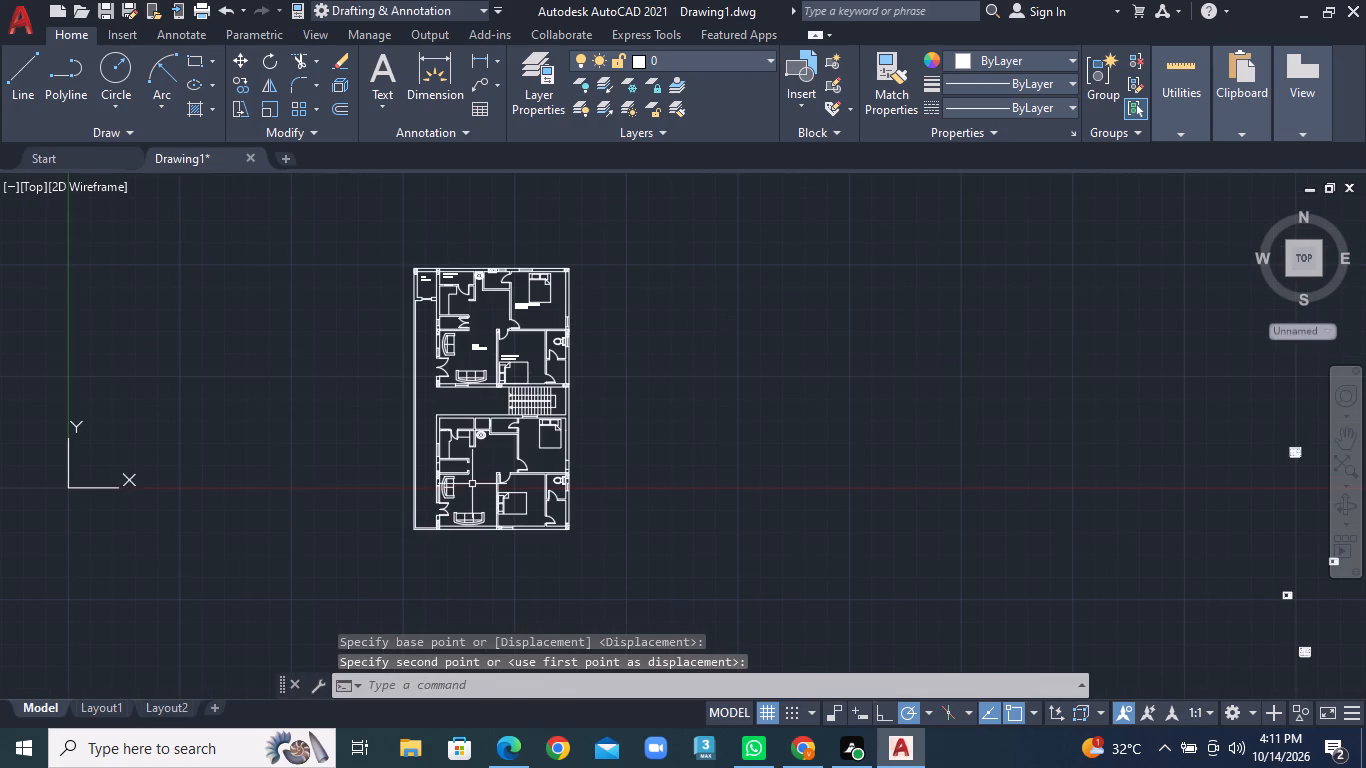
scroll(862, 515, down, 1)
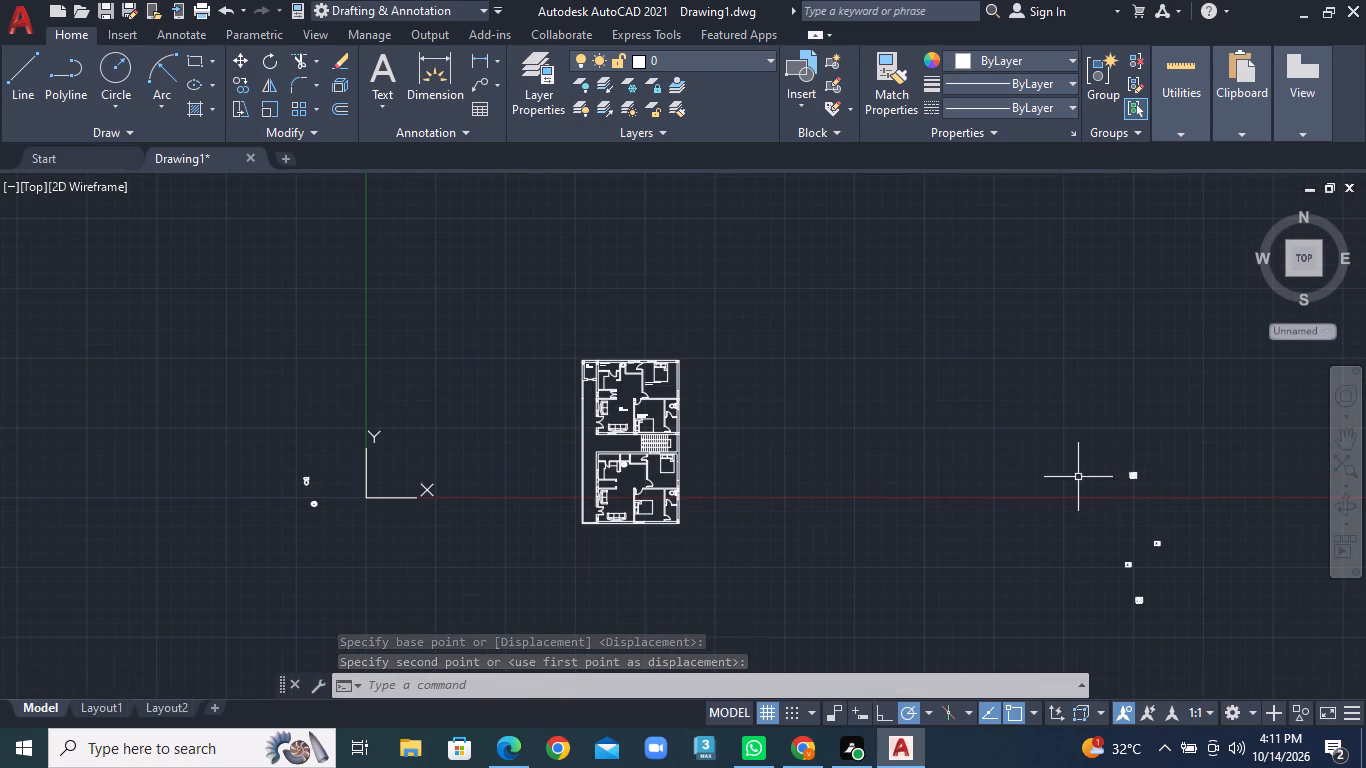
click(1130, 475)
right_click(1130, 475)
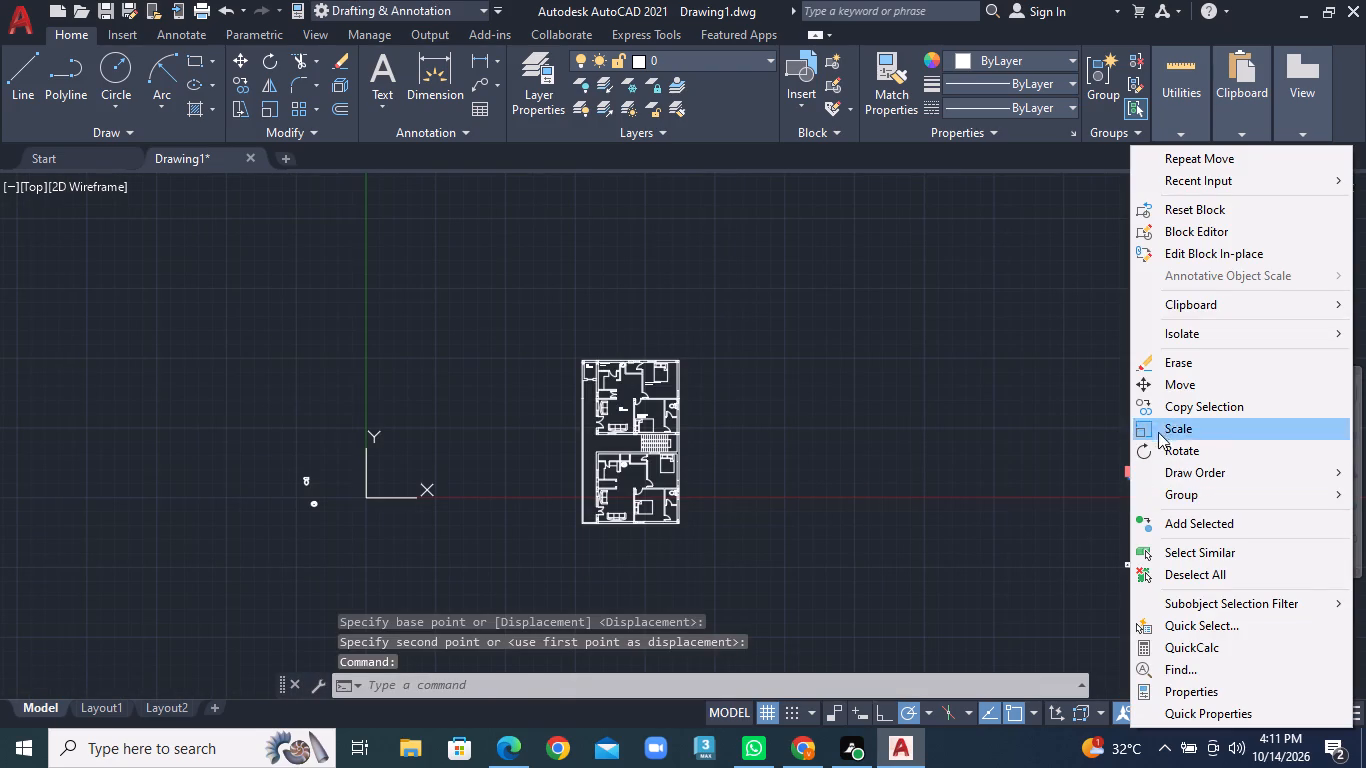
click(1175, 389)
click(1132, 481)
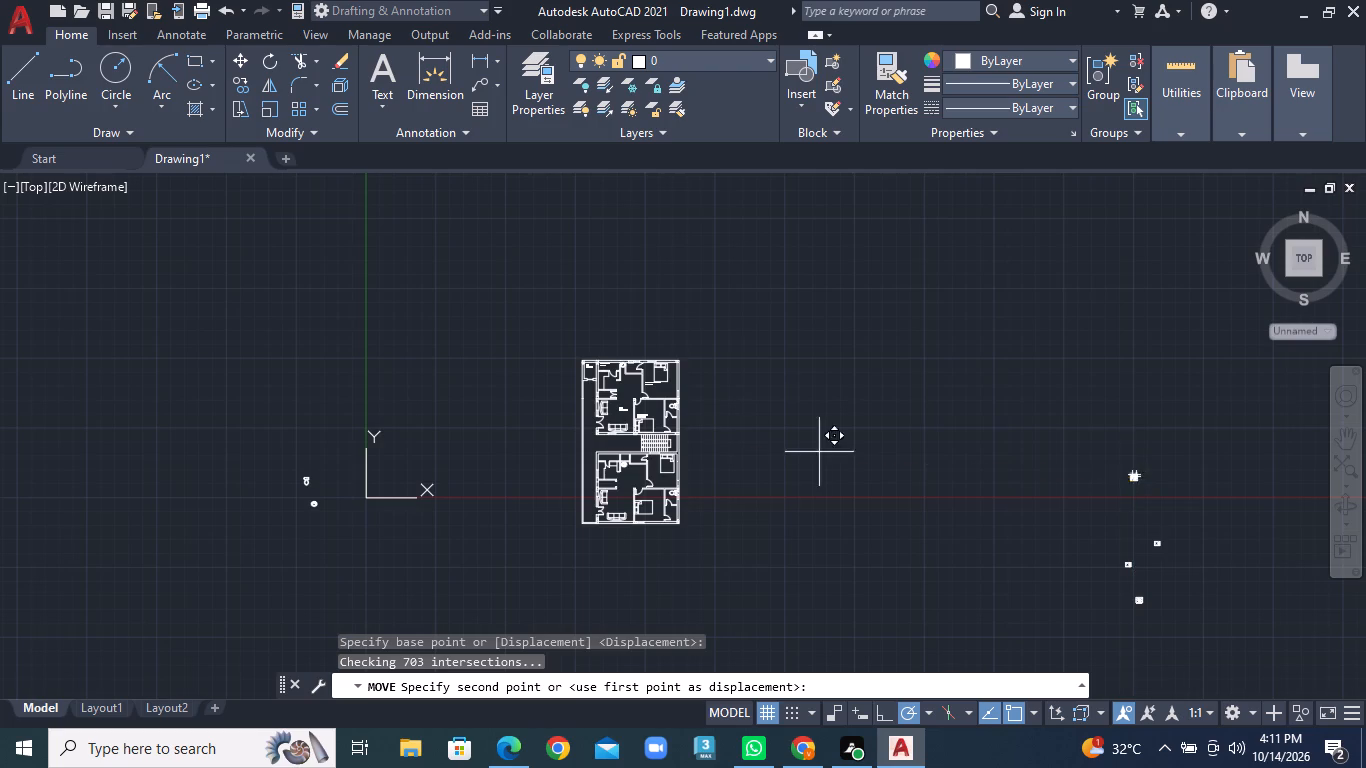
scroll(643, 420, up, 2)
scroll(560, 405, up, 1)
scroll(483, 346, up, 1)
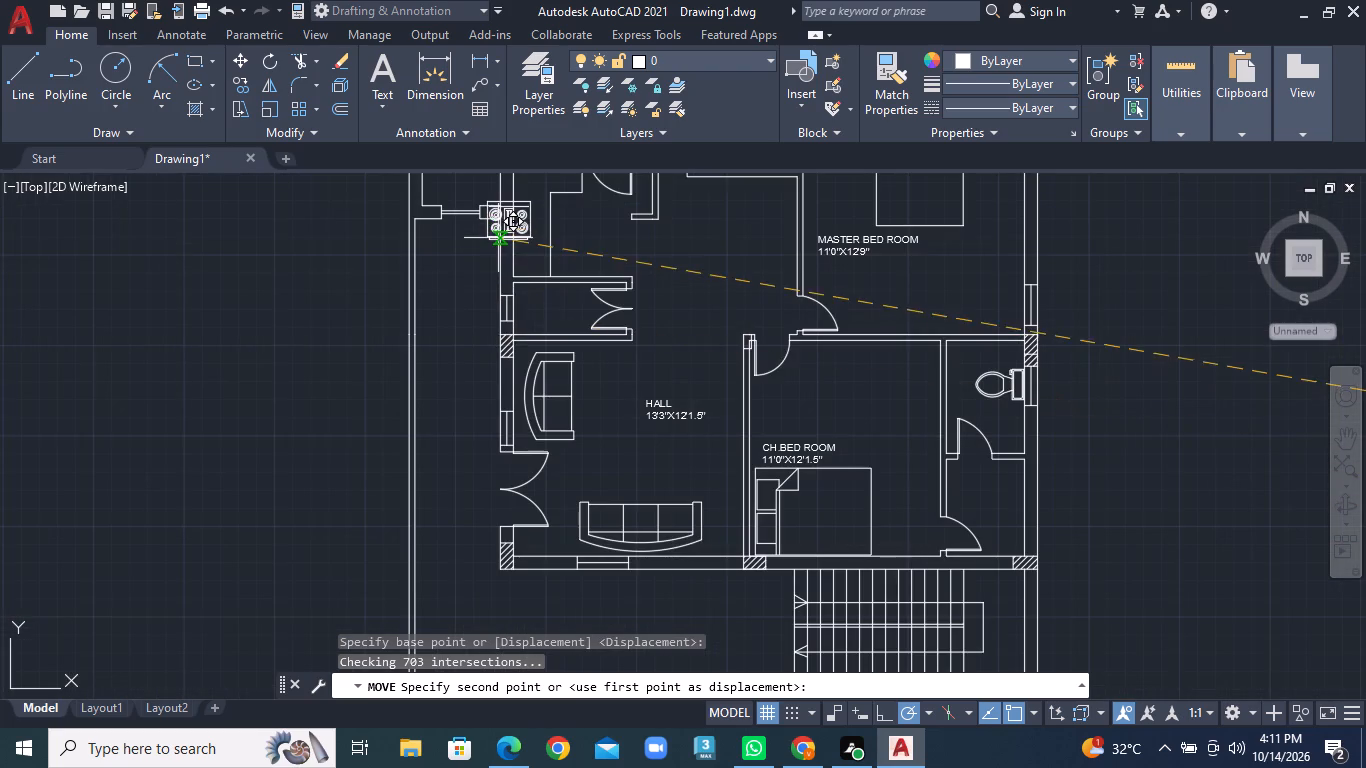
middle_drag(498, 238, 474, 453)
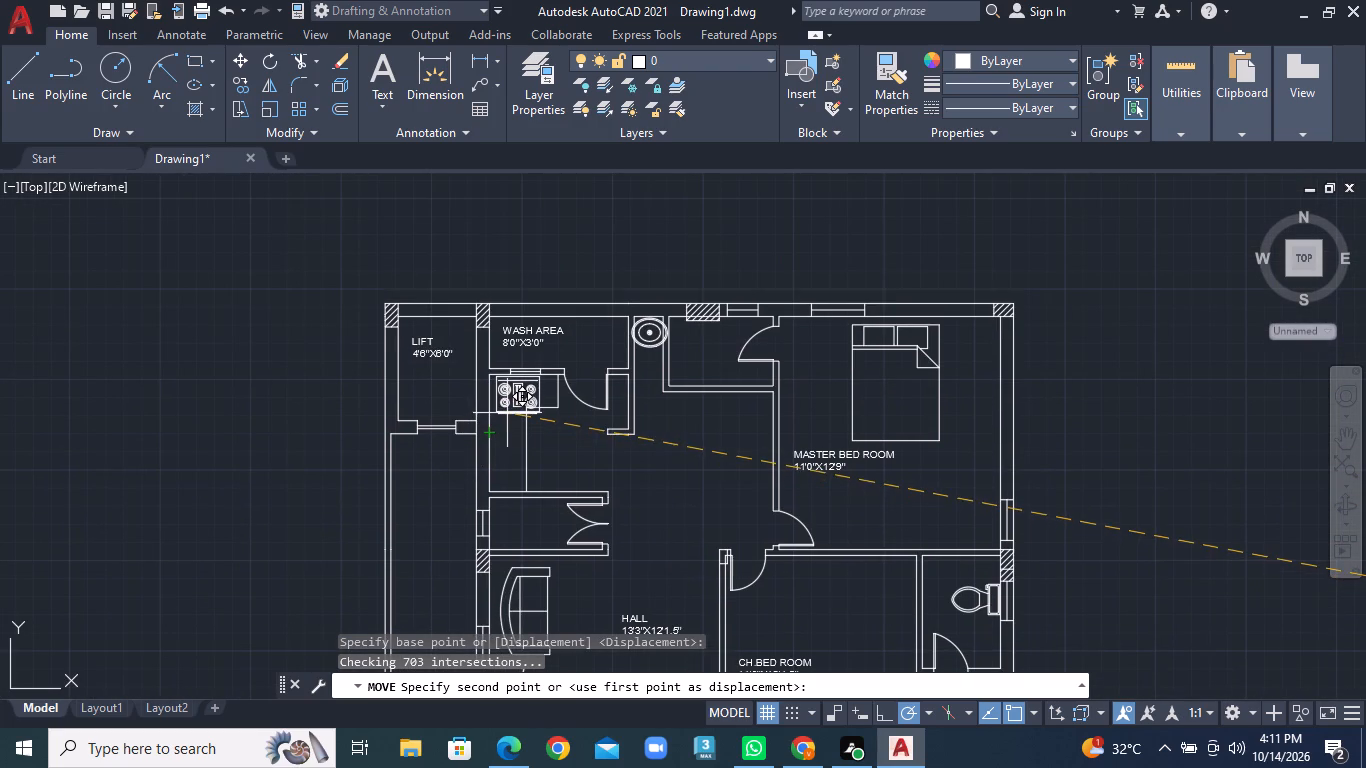
click(507, 413)
Move the microwave block from east of the plan onto the upper kitchen's counter, south of the stove.
scroll(786, 452, down, 2)
middle_drag(886, 478, 667, 314)
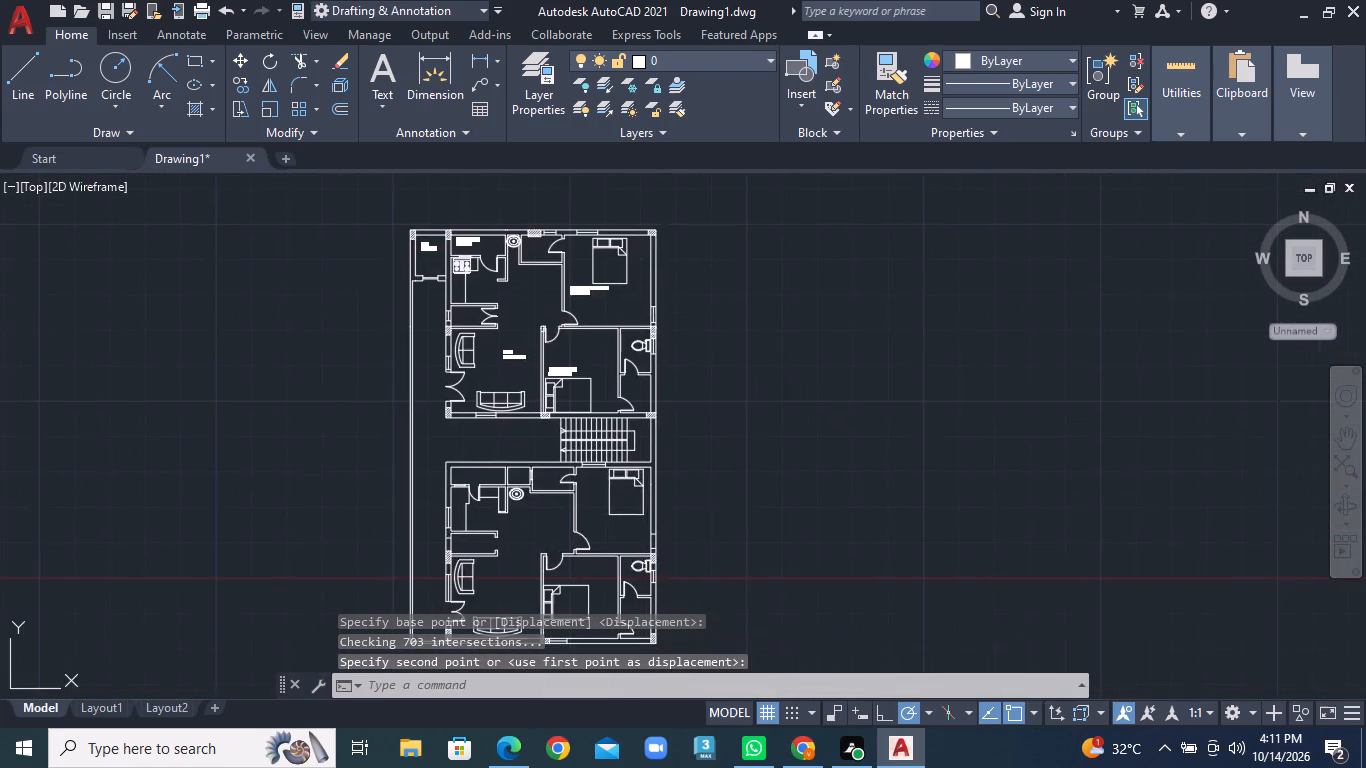
scroll(991, 475, down, 1)
scroll(1118, 537, down, 2)
middle_drag(1059, 518, 795, 443)
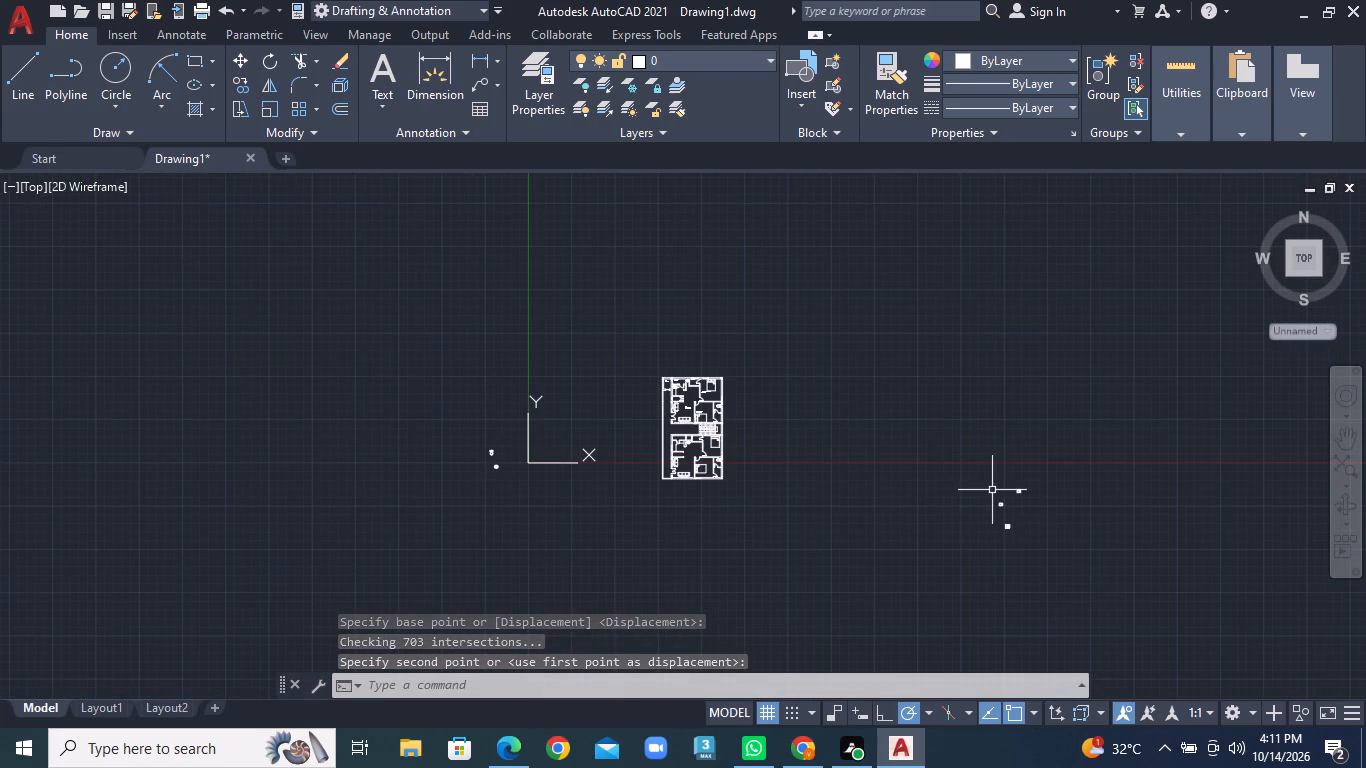
click(1010, 483)
click(1036, 506)
right_click(1036, 506)
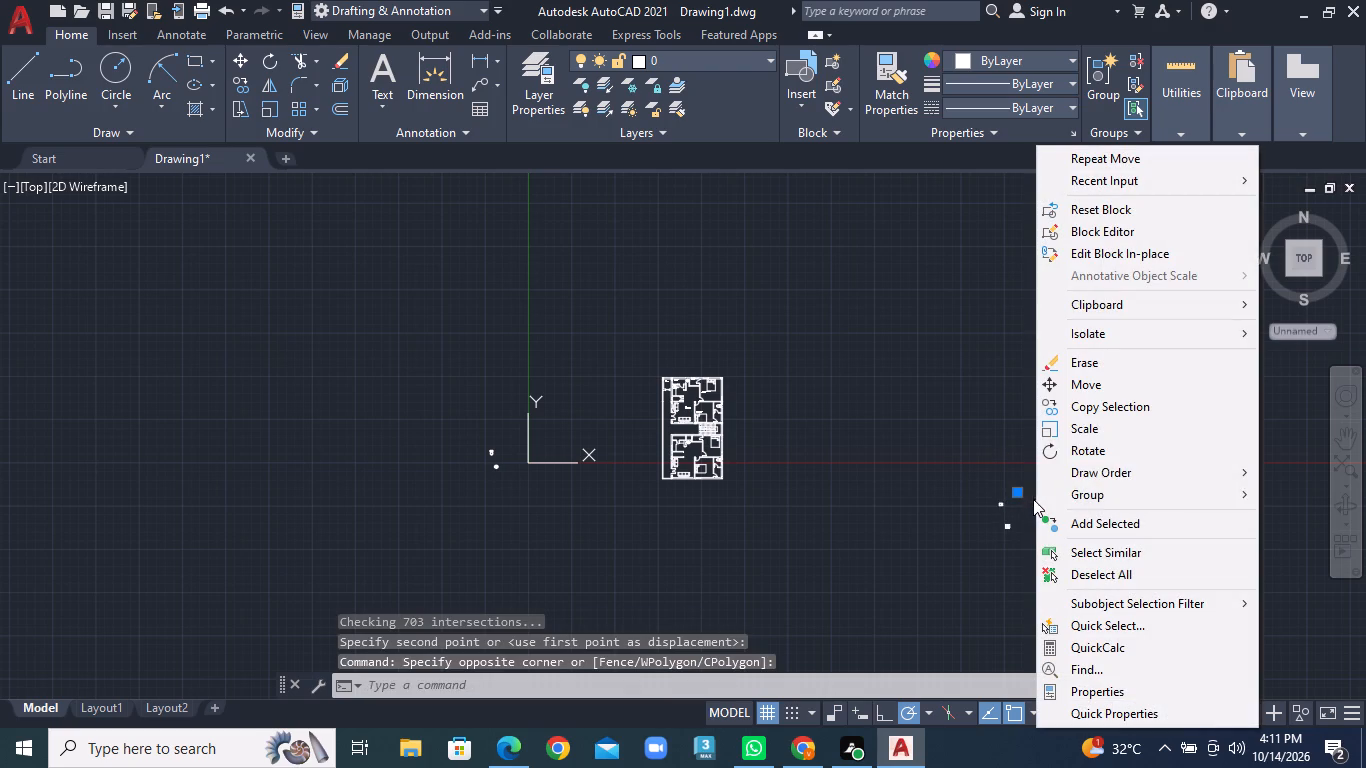
click(1084, 391)
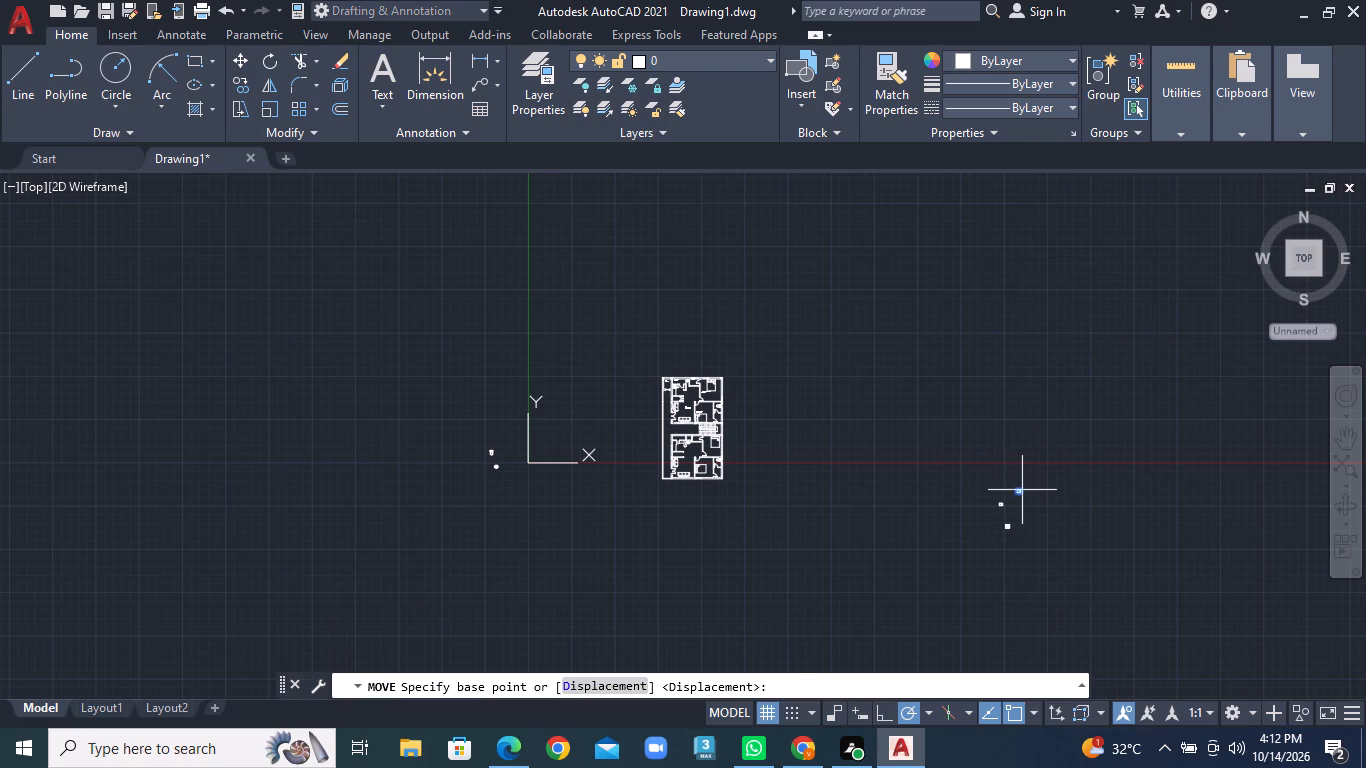
click(1020, 492)
scroll(455, 423, up, 2)
middle_drag(1114, 390, 525, 498)
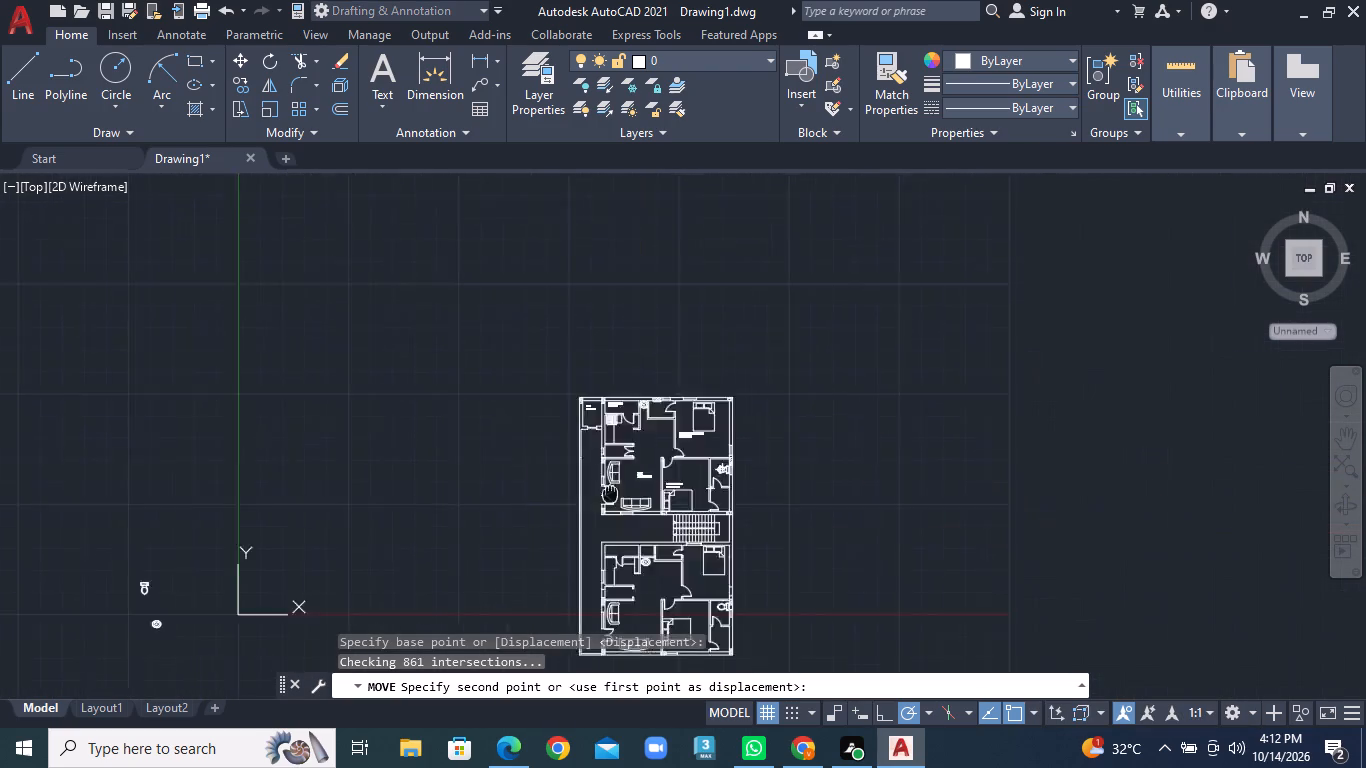
middle_drag(525, 498, 307, 502)
scroll(1, 464, up, 2)
scroll(494, 426, up, 2)
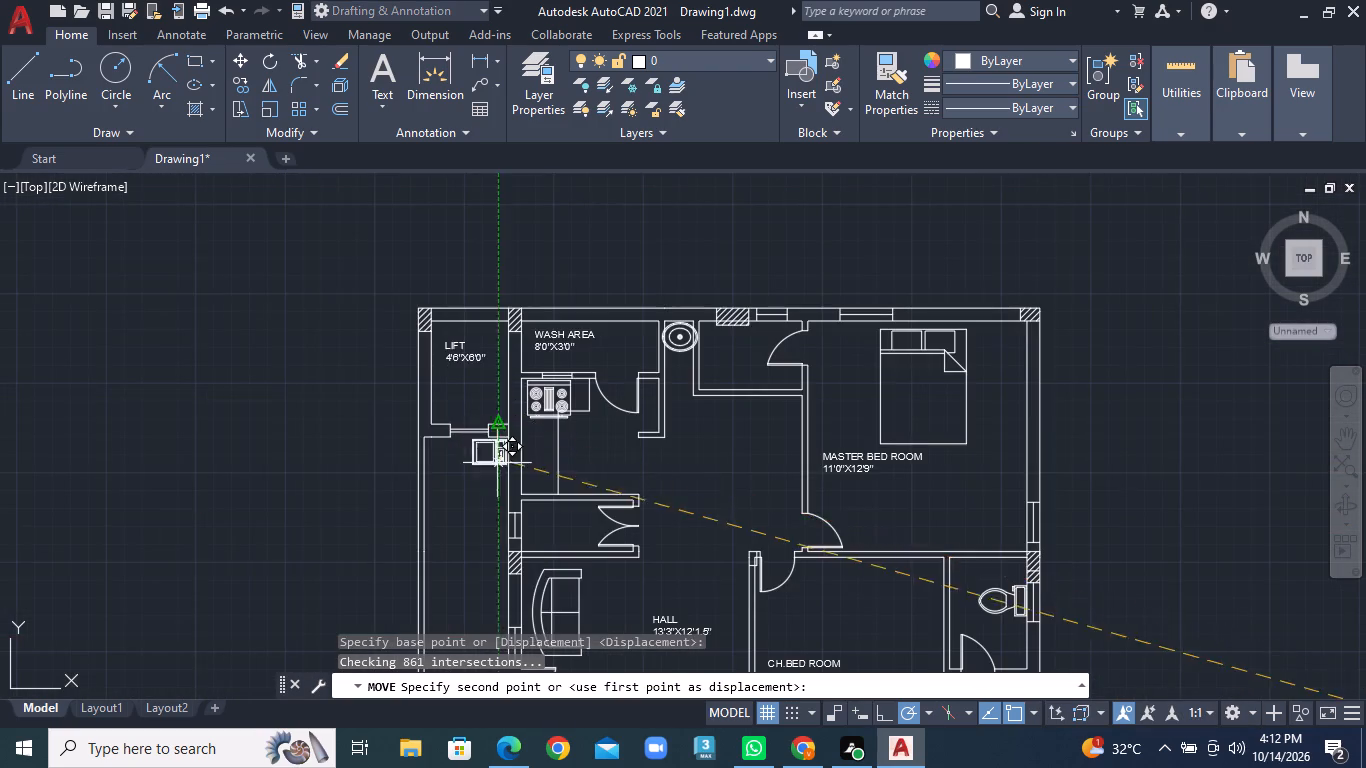
scroll(497, 463, up, 1)
click(627, 497)
Copy the upper kitchen's four-burner stove into the lower kitchen, at the north end of the west counter.
scroll(658, 497, down, 1)
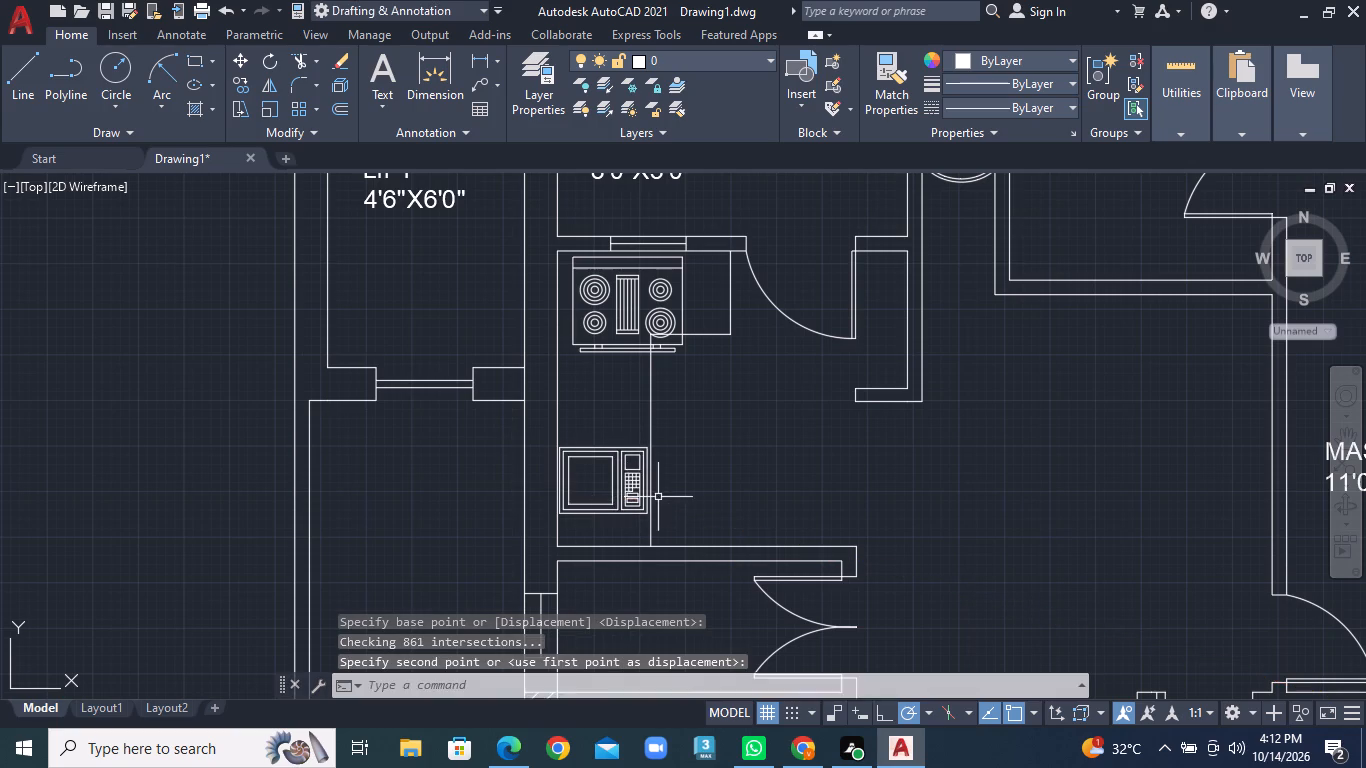
scroll(658, 497, down, 2)
click(670, 456)
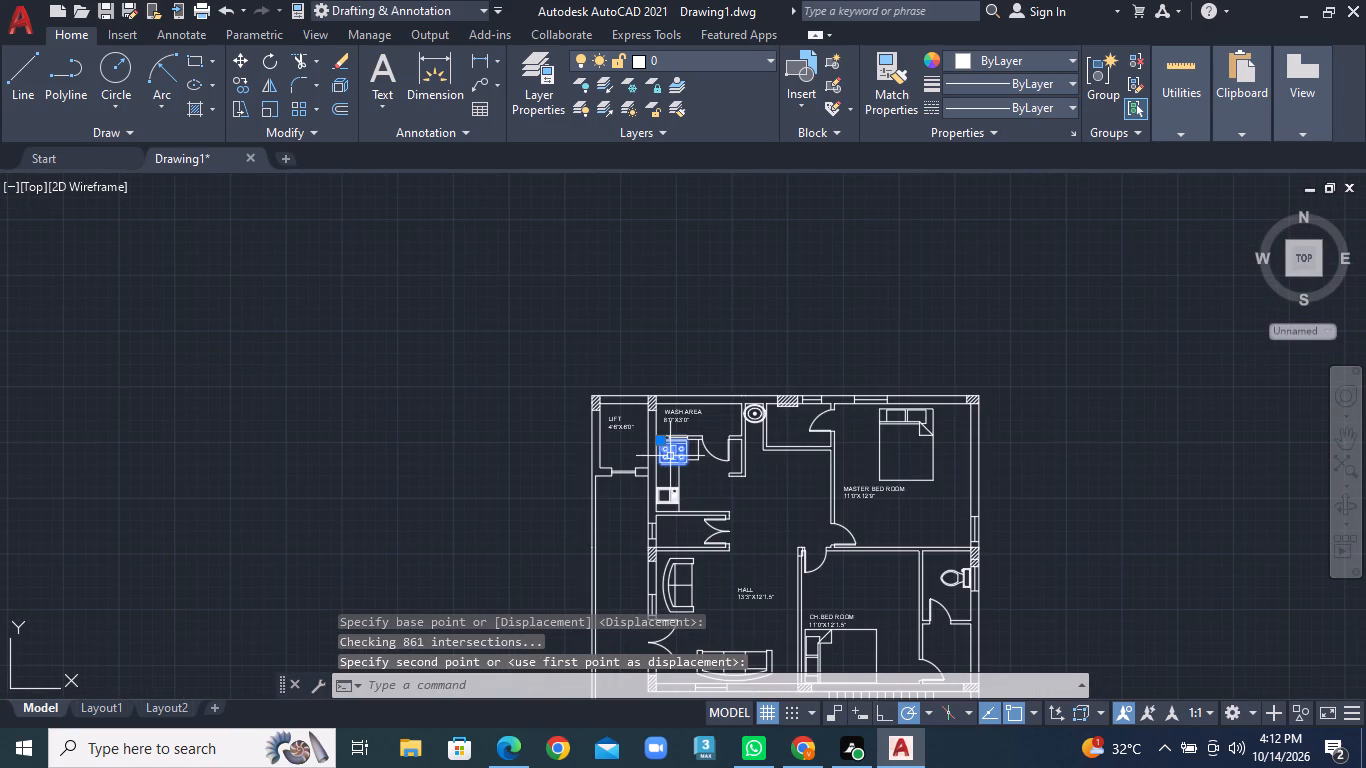
right_click(670, 456)
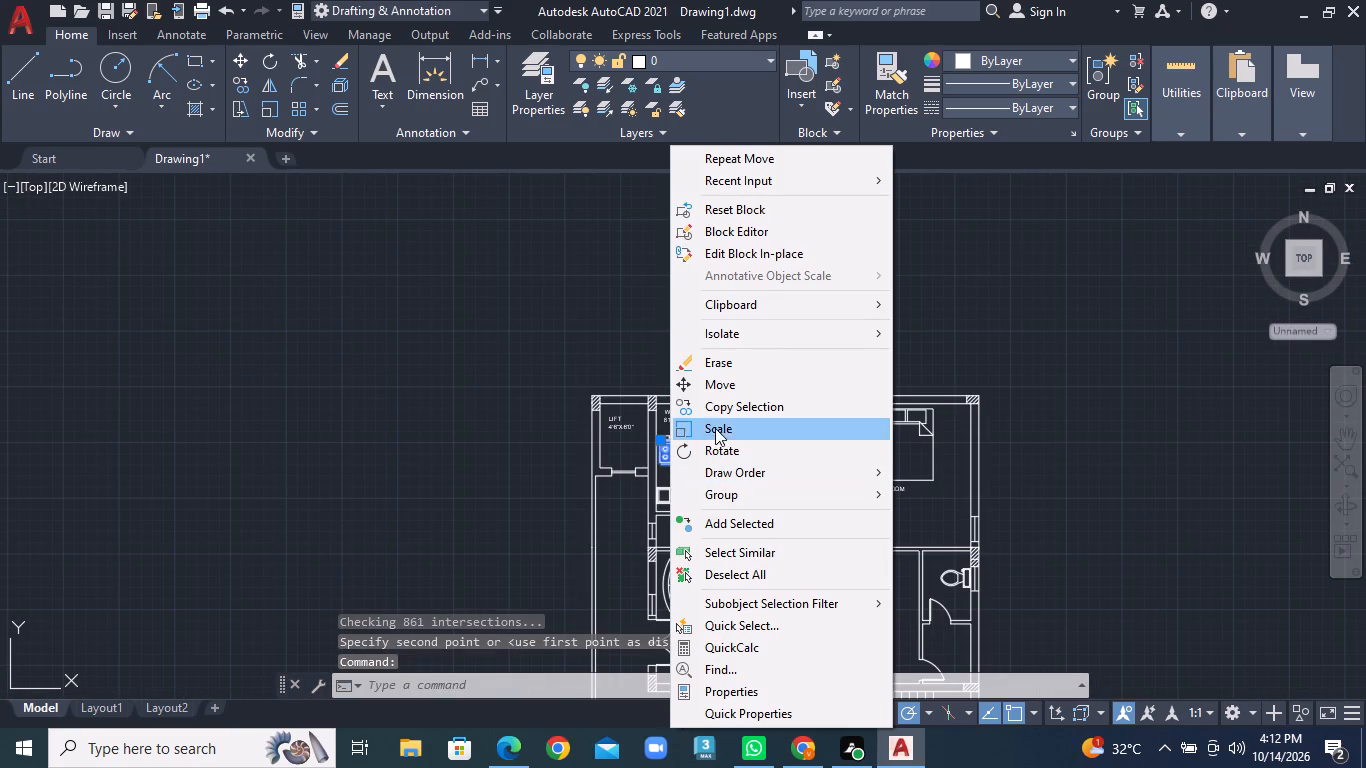
click(717, 408)
click(667, 457)
middle_drag(713, 593, 649, 509)
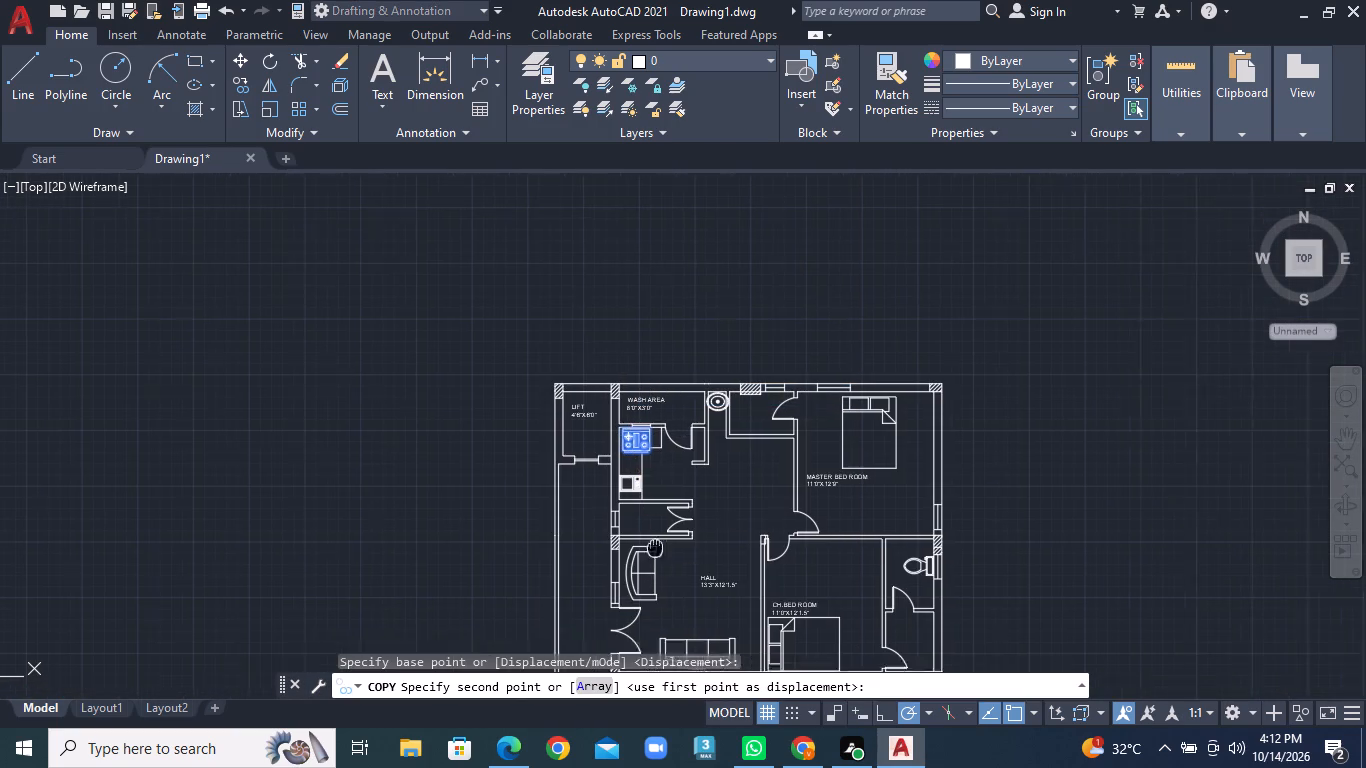
middle_drag(649, 509, 608, 339)
middle_drag(607, 600, 594, 441)
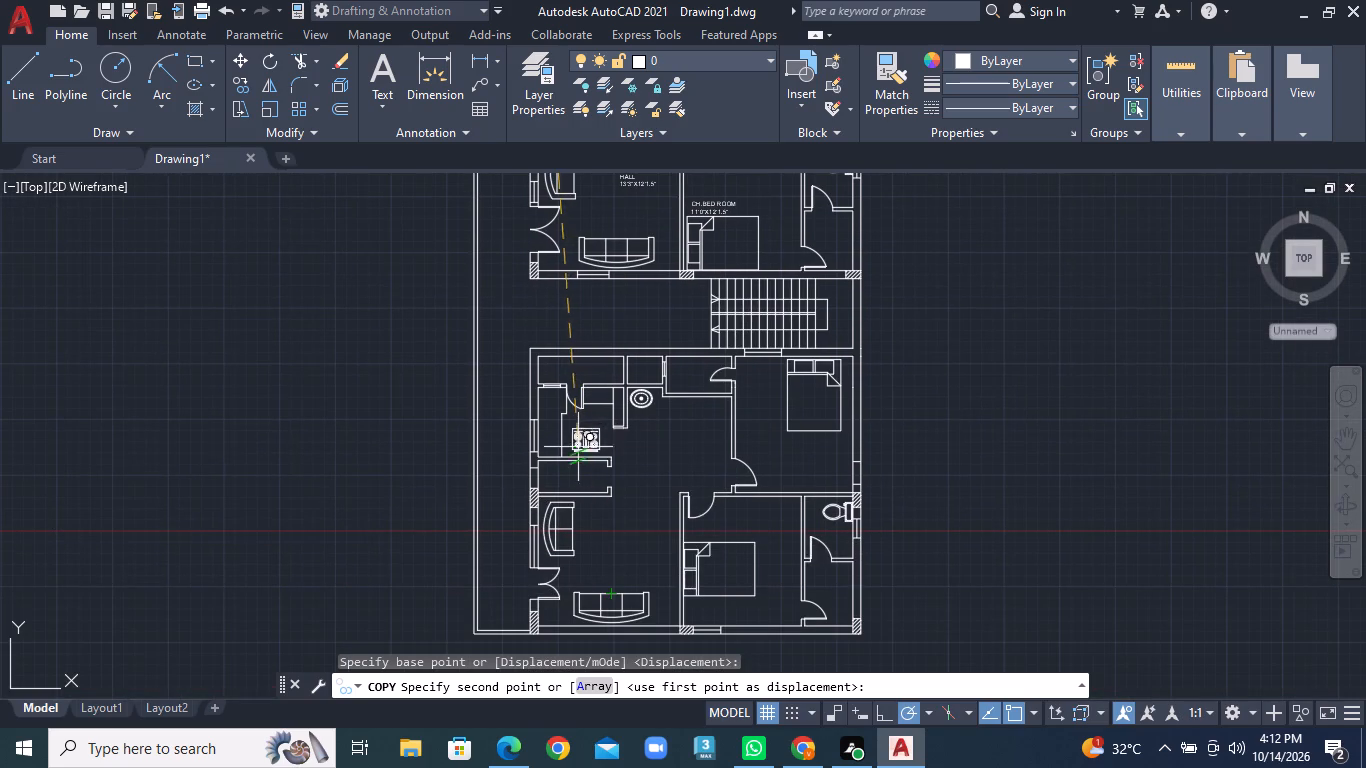
scroll(557, 439, up, 1)
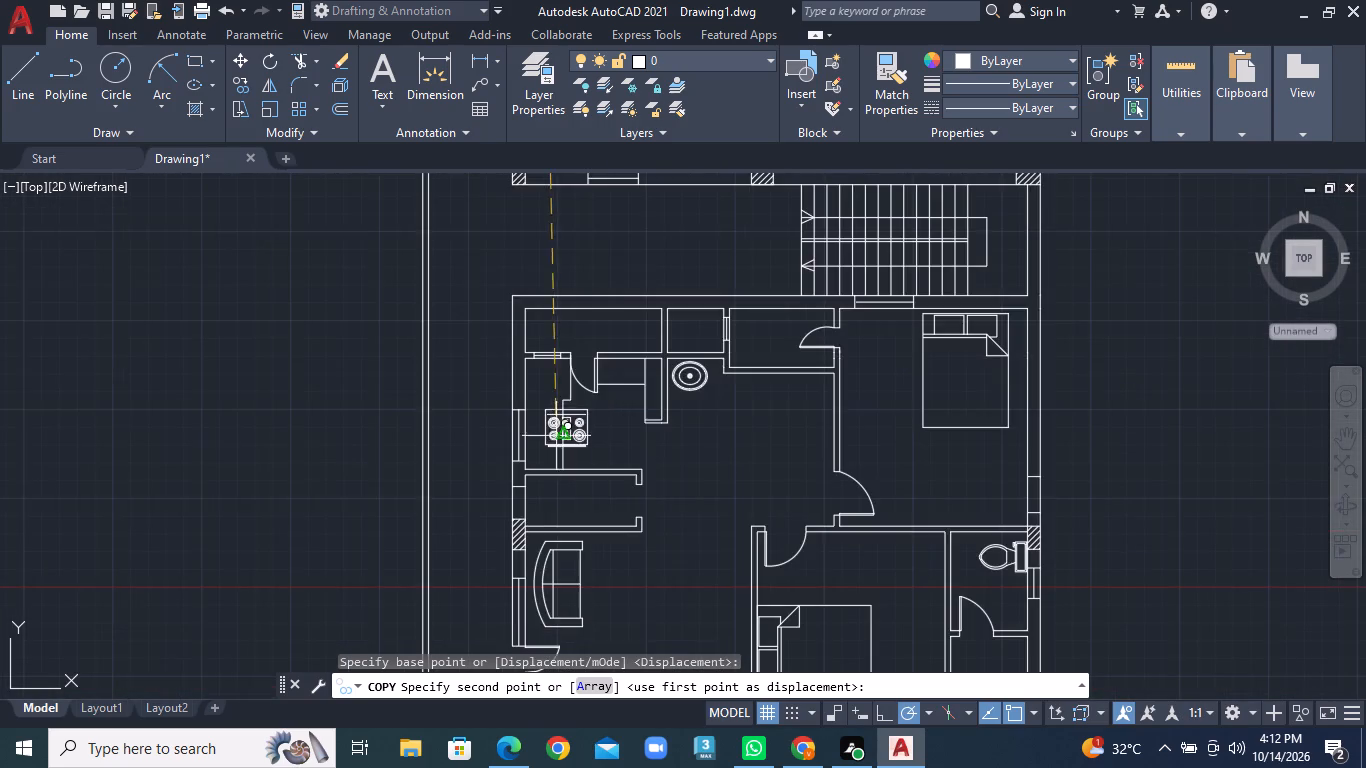
scroll(550, 435, up, 1)
click(517, 356)
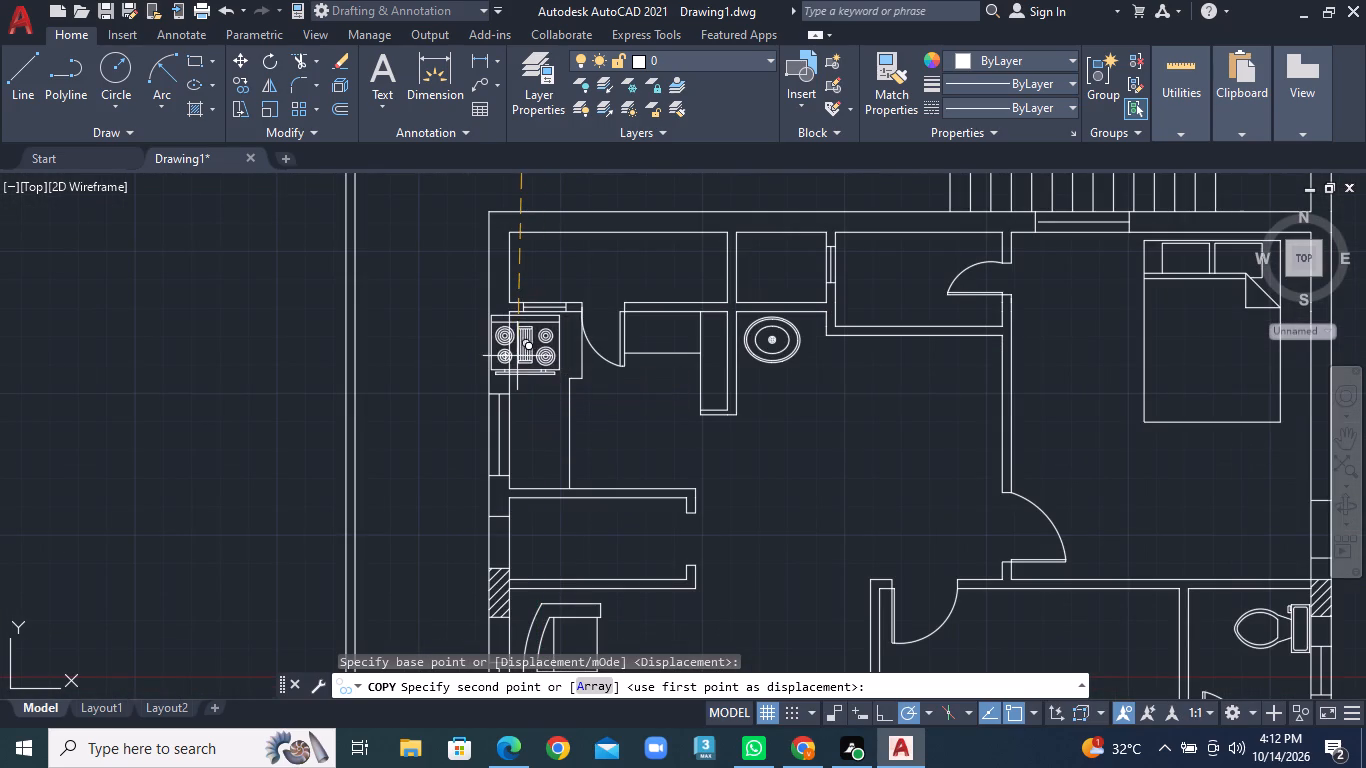
scroll(581, 332, down, 5)
middle_drag(614, 211, 558, 500)
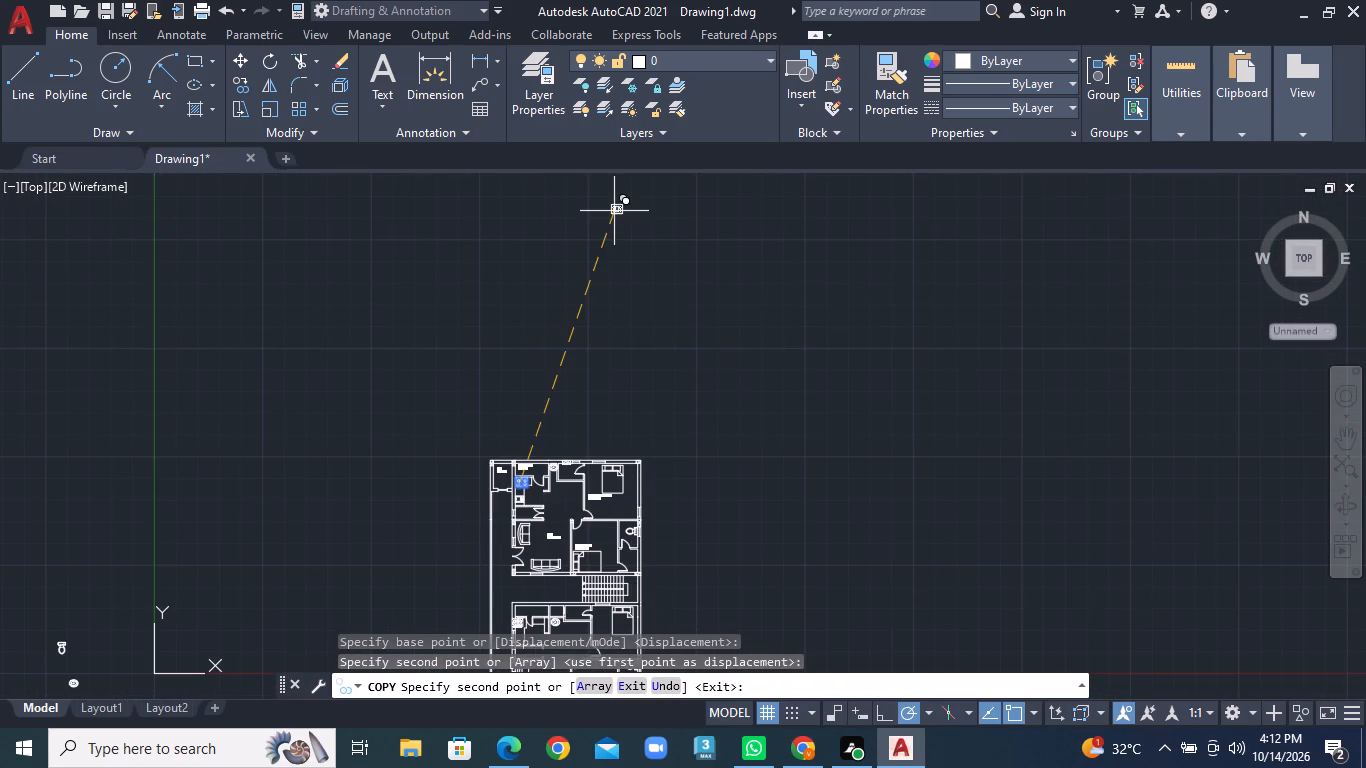
key(Escape)
Copy the upper kitchen's microwave onto the lower kitchen's west counter, near its south end.
scroll(514, 646, up, 2)
scroll(527, 408, up, 2)
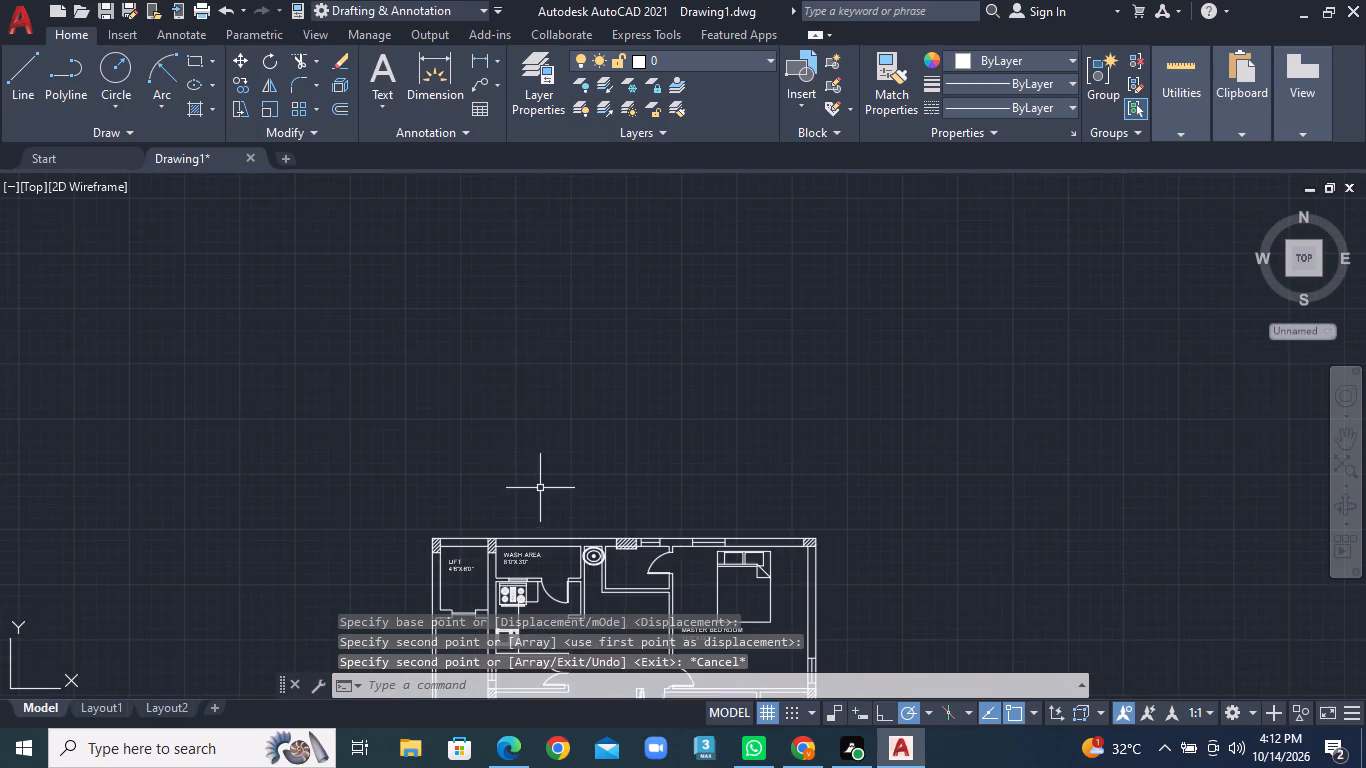
scroll(539, 493, up, 1)
middle_drag(540, 507, 554, 262)
click(515, 481)
right_click(515, 481)
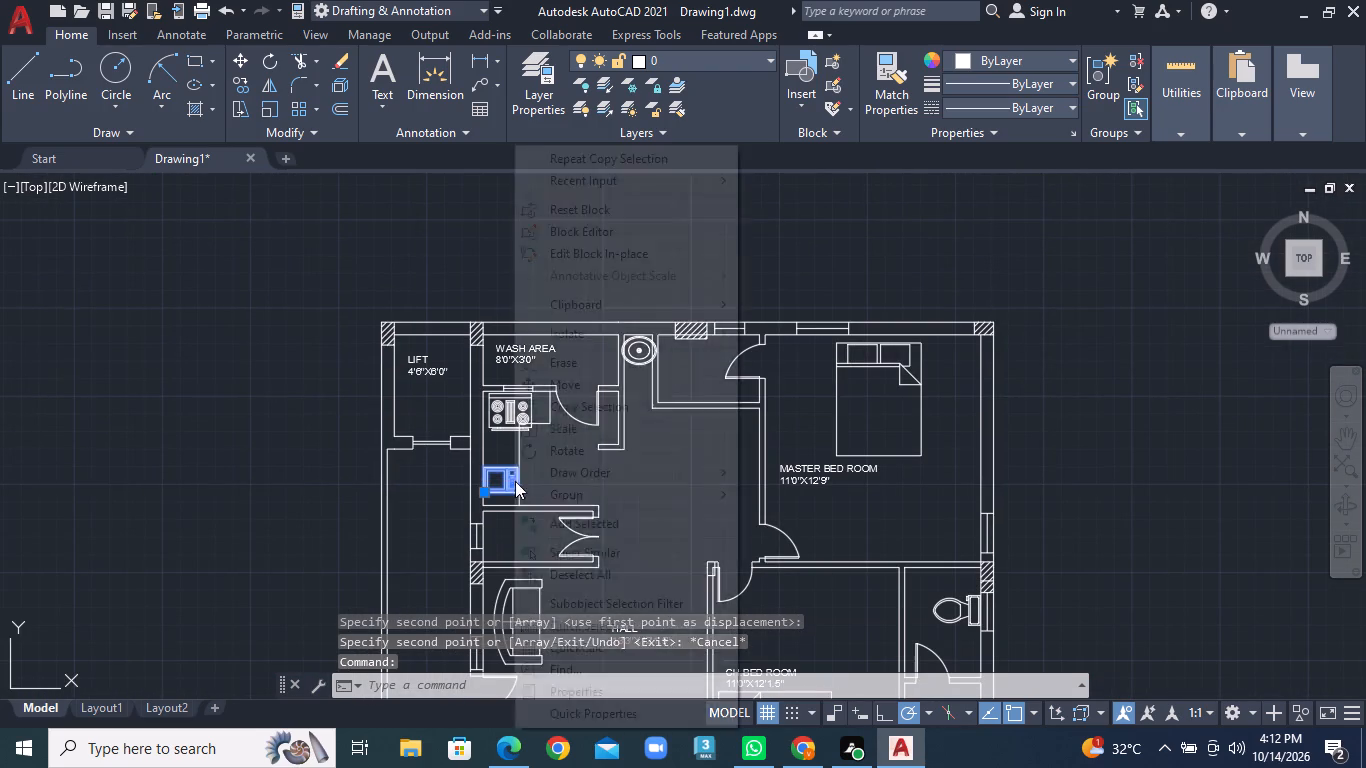
click(577, 412)
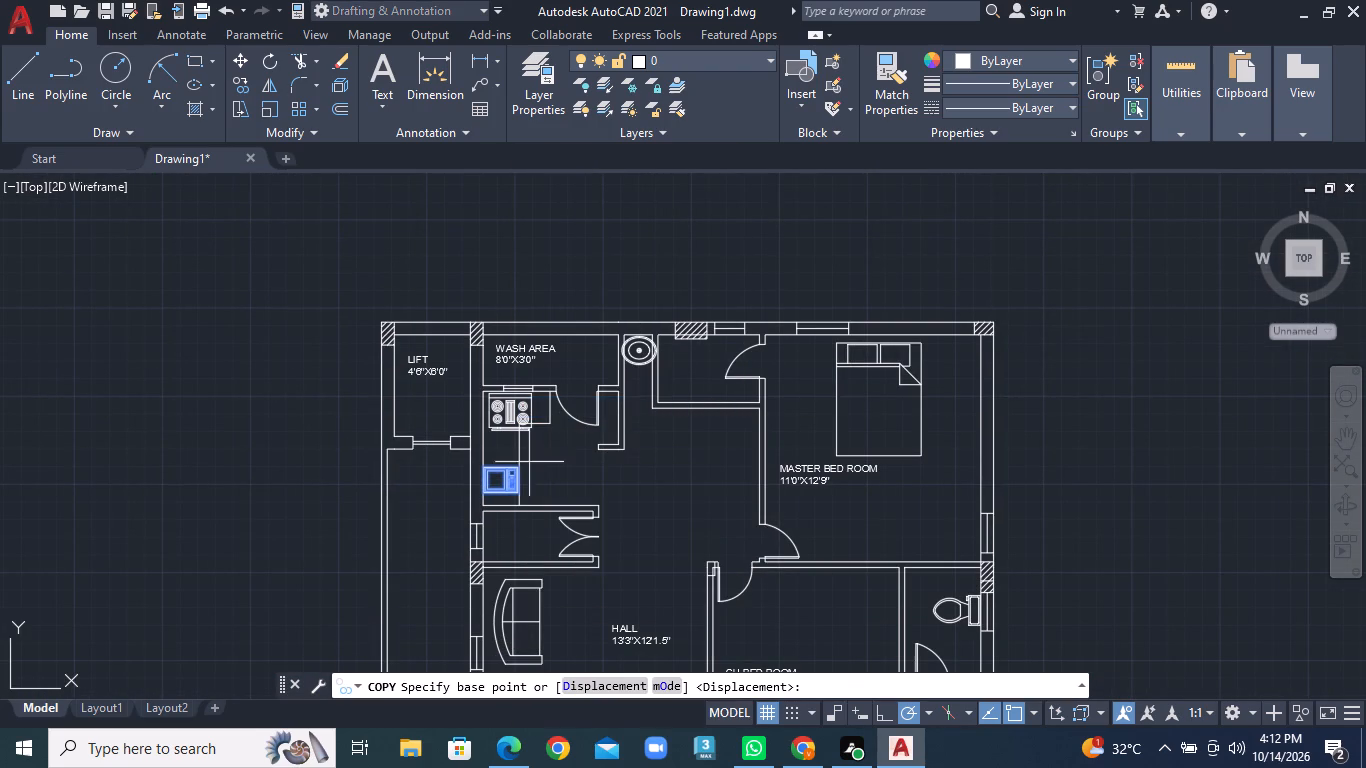
click(506, 478)
scroll(593, 531, down, 2)
middle_drag(639, 574, 635, 297)
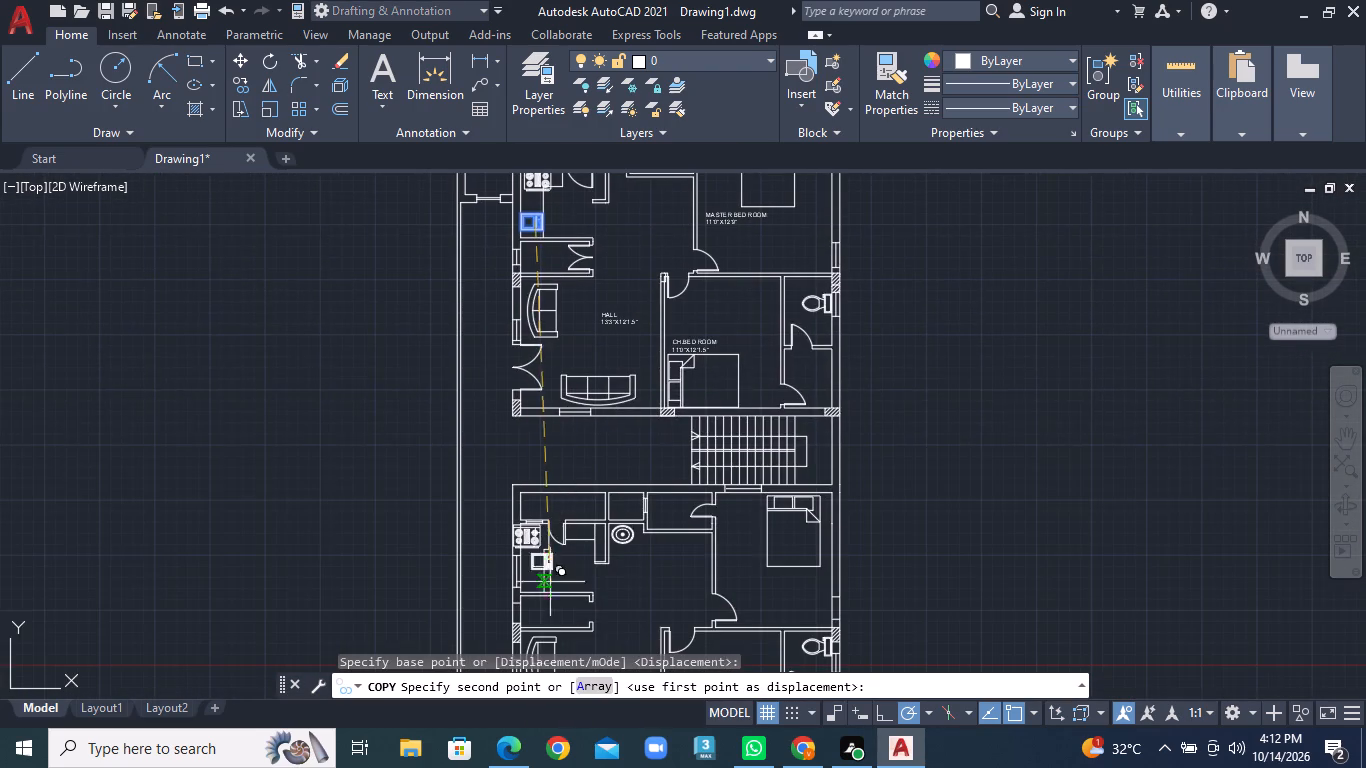
middle_drag(560, 564, 567, 390)
scroll(518, 411, up, 4)
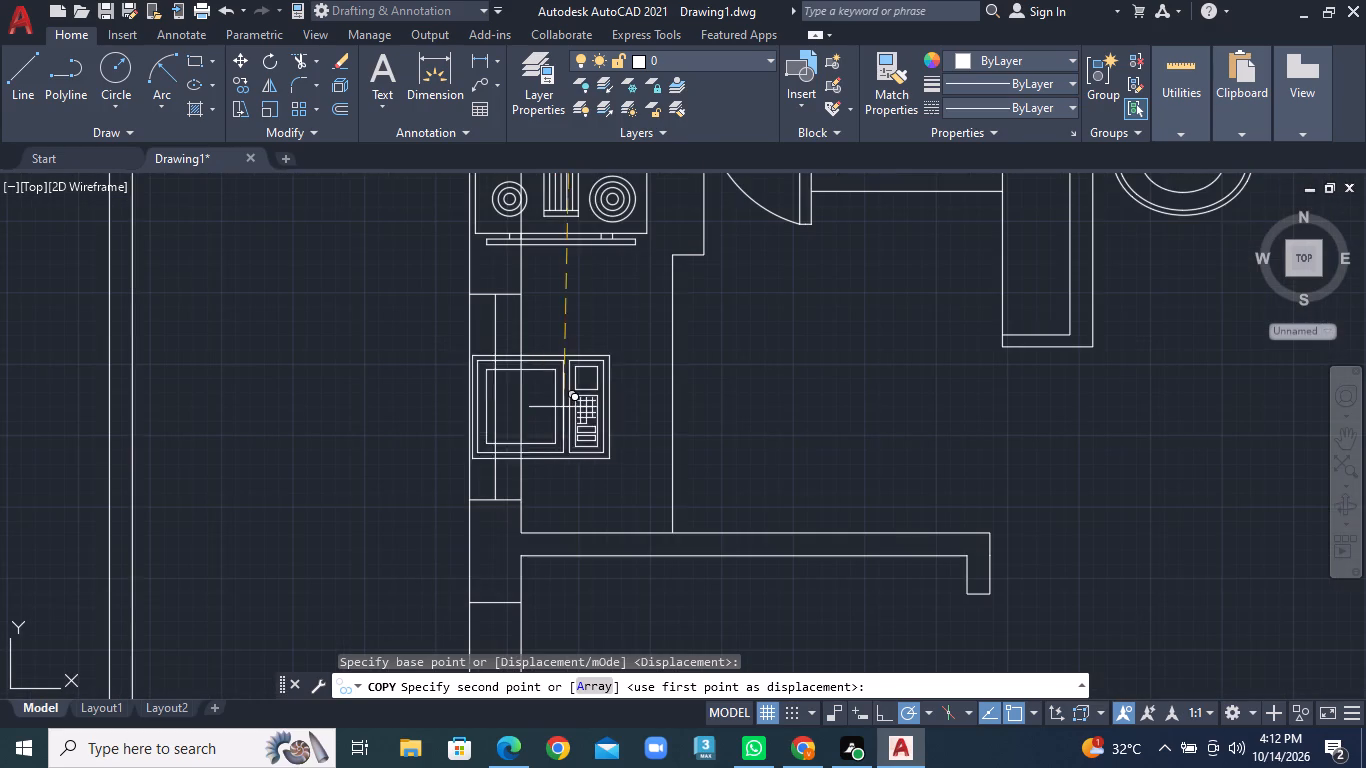
click(613, 464)
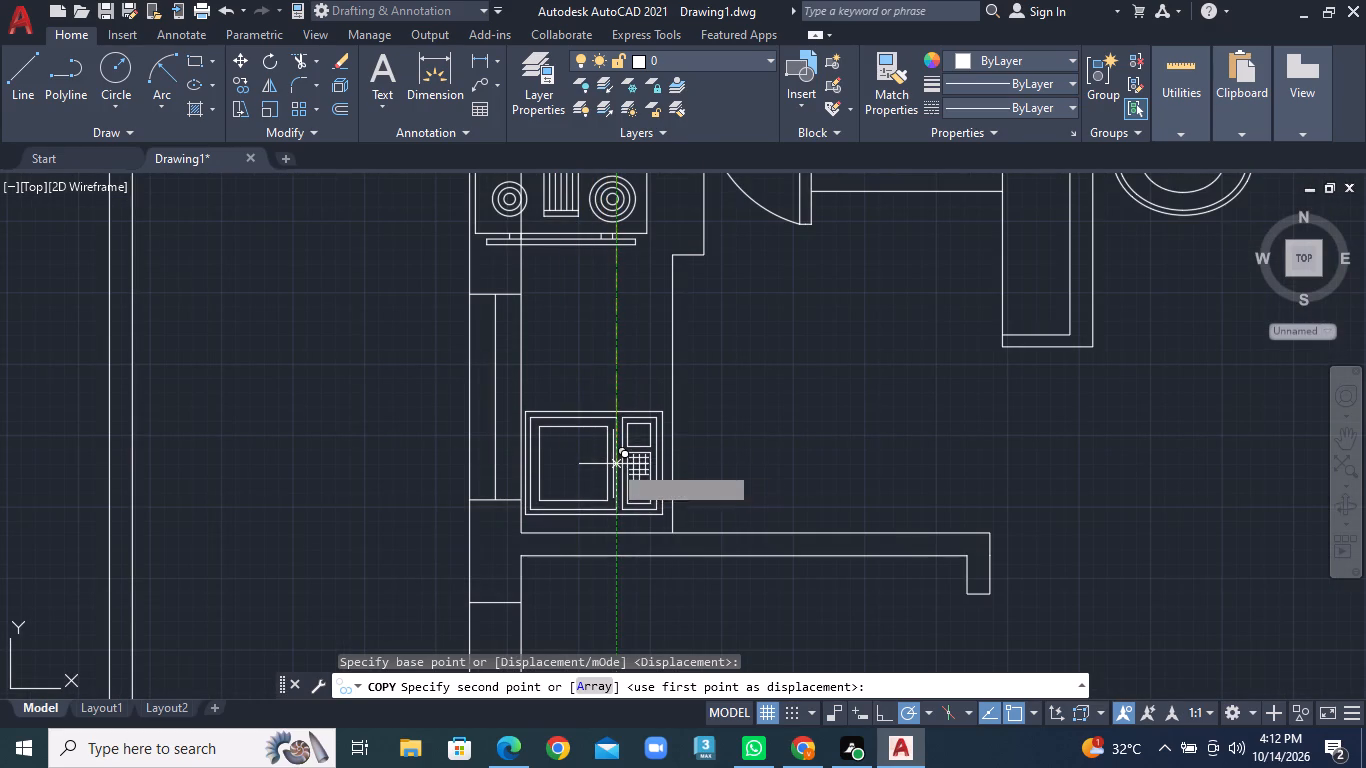
scroll(652, 367, down, 1)
middle_drag(635, 335, 584, 476)
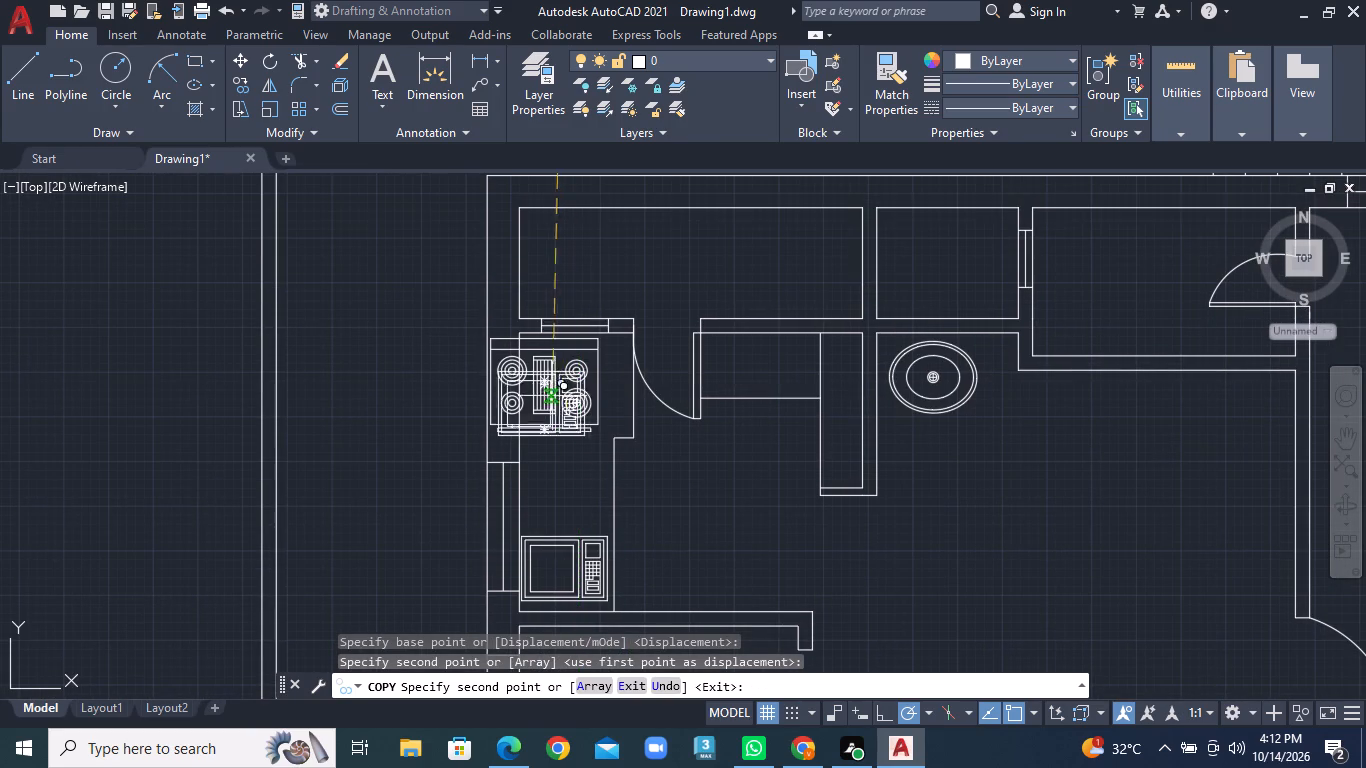
key(Escape)
Rotate the lower kitchen's stove block by 270°.
click(570, 409)
right_click(570, 409)
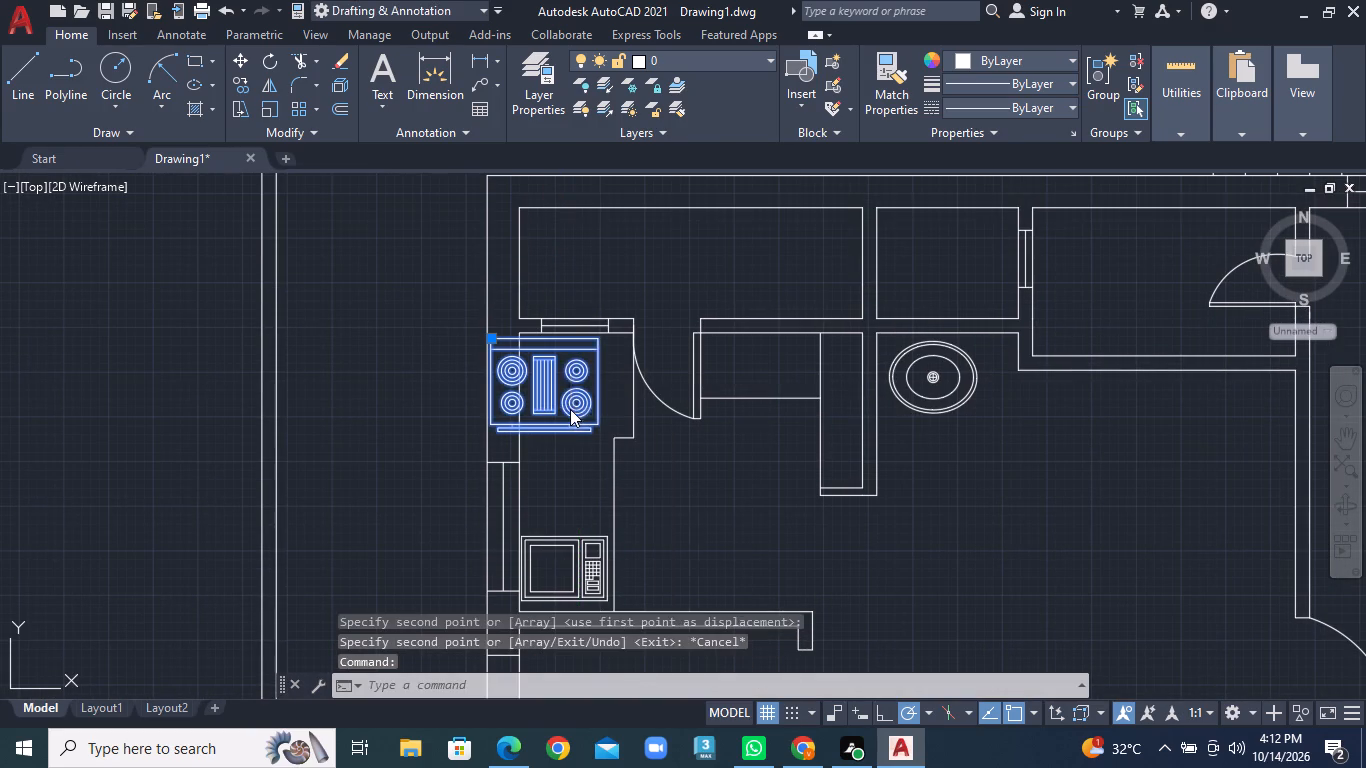
click(636, 445)
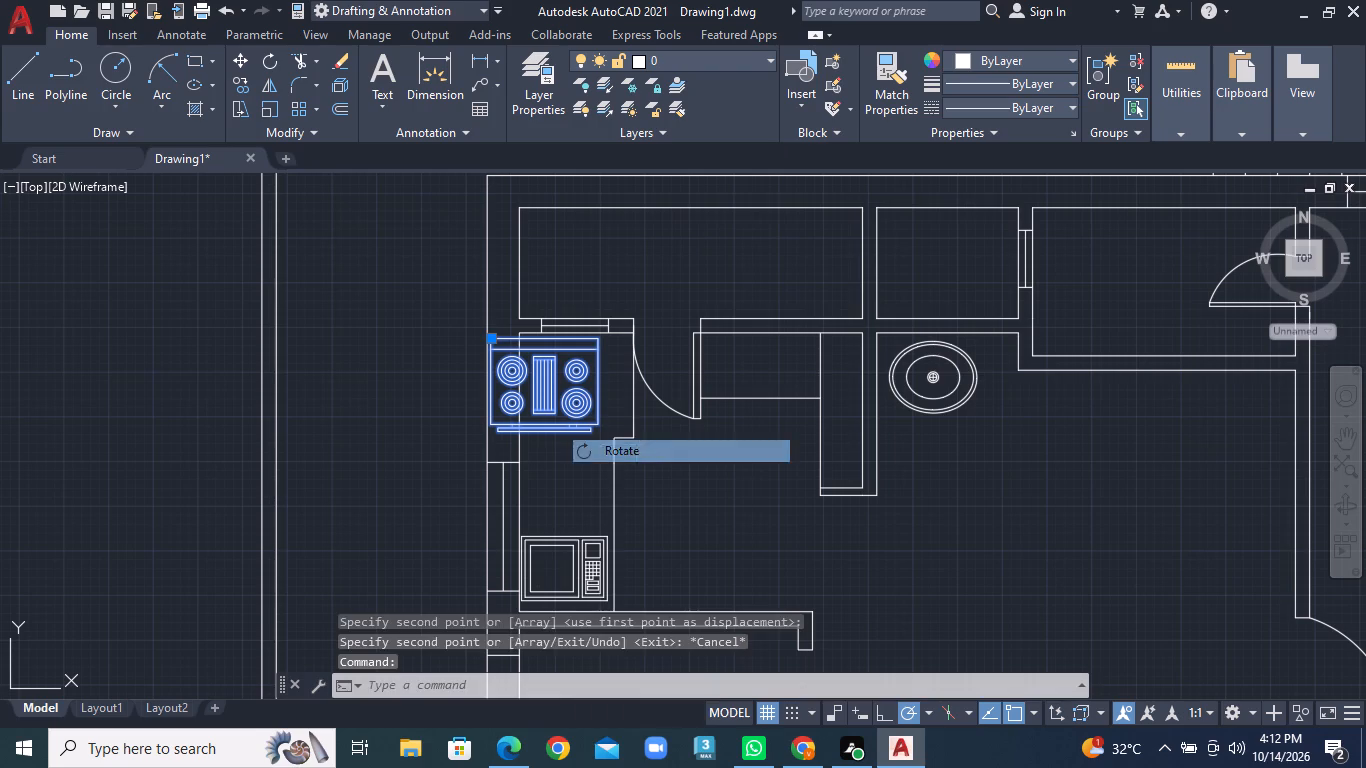
click(561, 403)
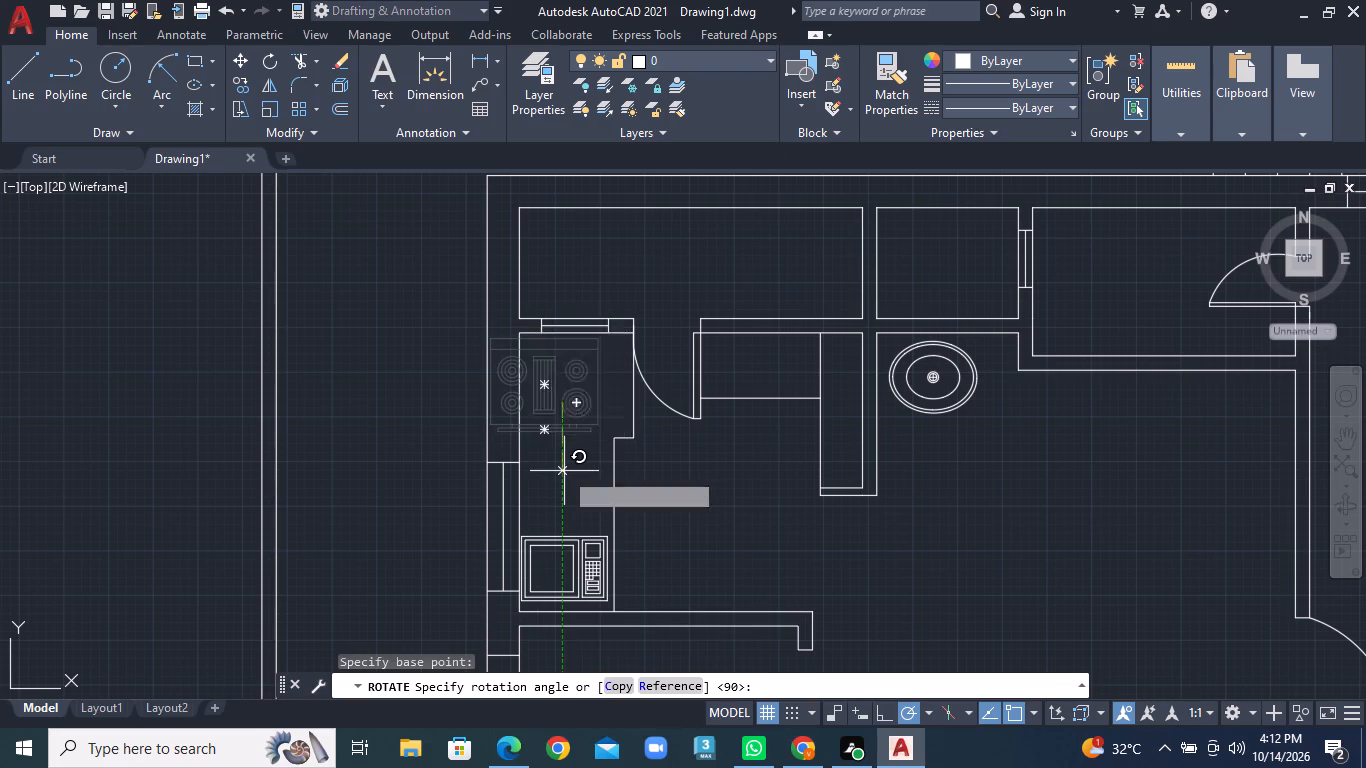
click(565, 471)
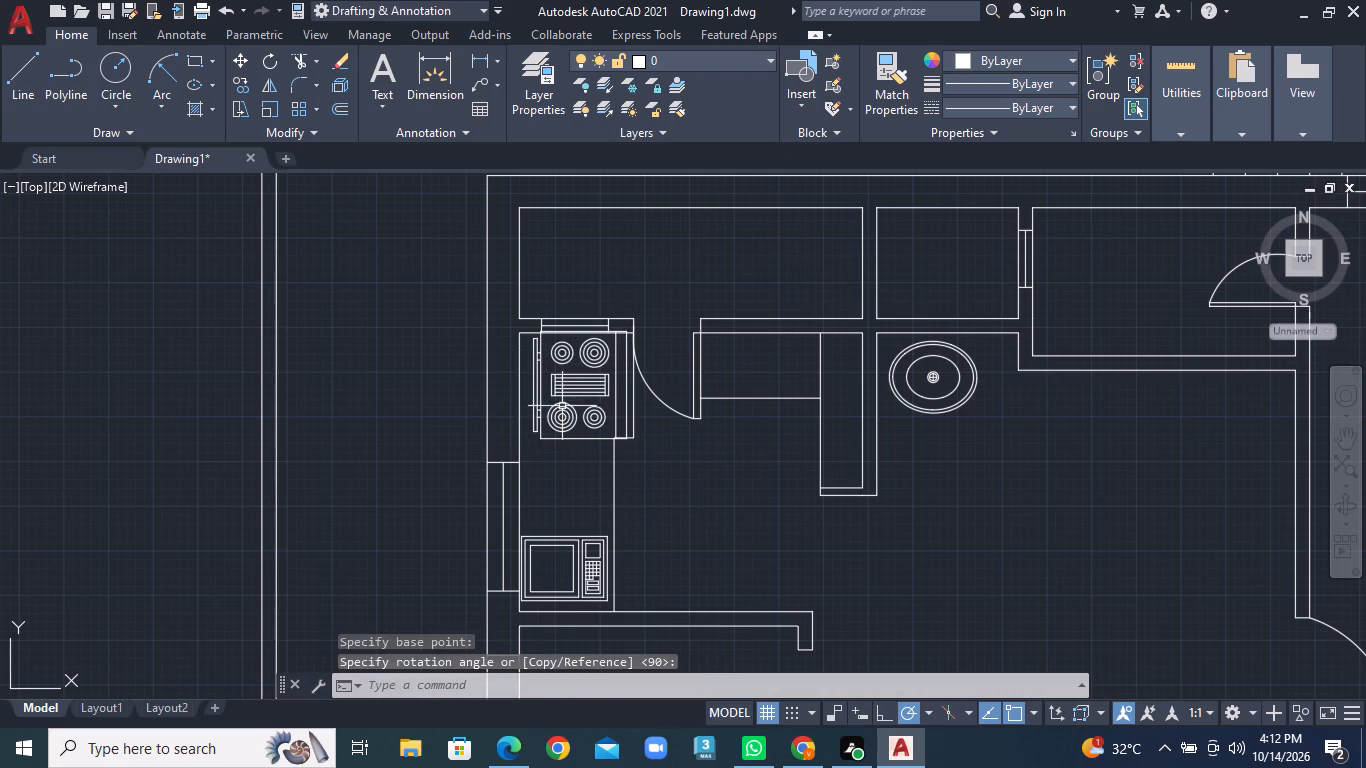
Move the lower kitchen's rotated stove slightly west, against the kitchen's west wall.
scroll(603, 331, down, 1)
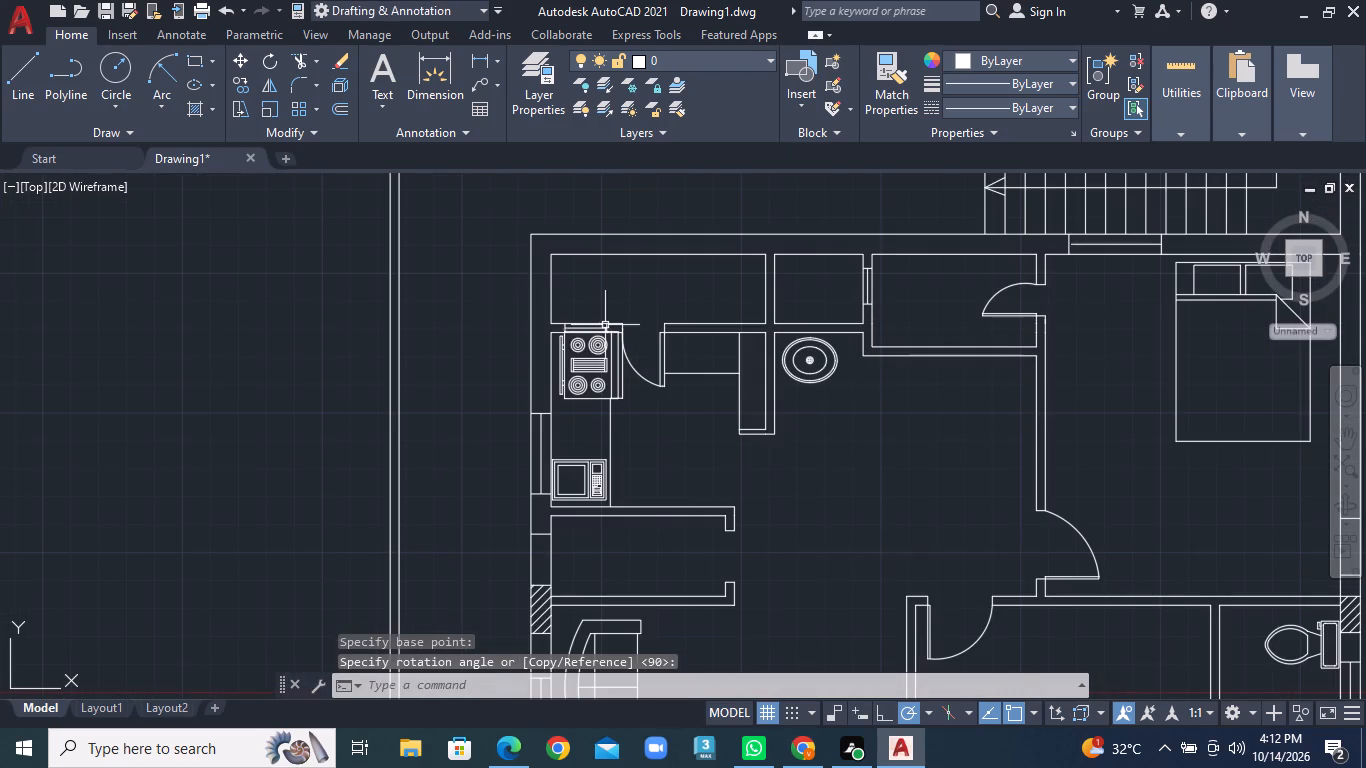
click(594, 348)
scroll(594, 348, up, 1)
right_click(601, 370)
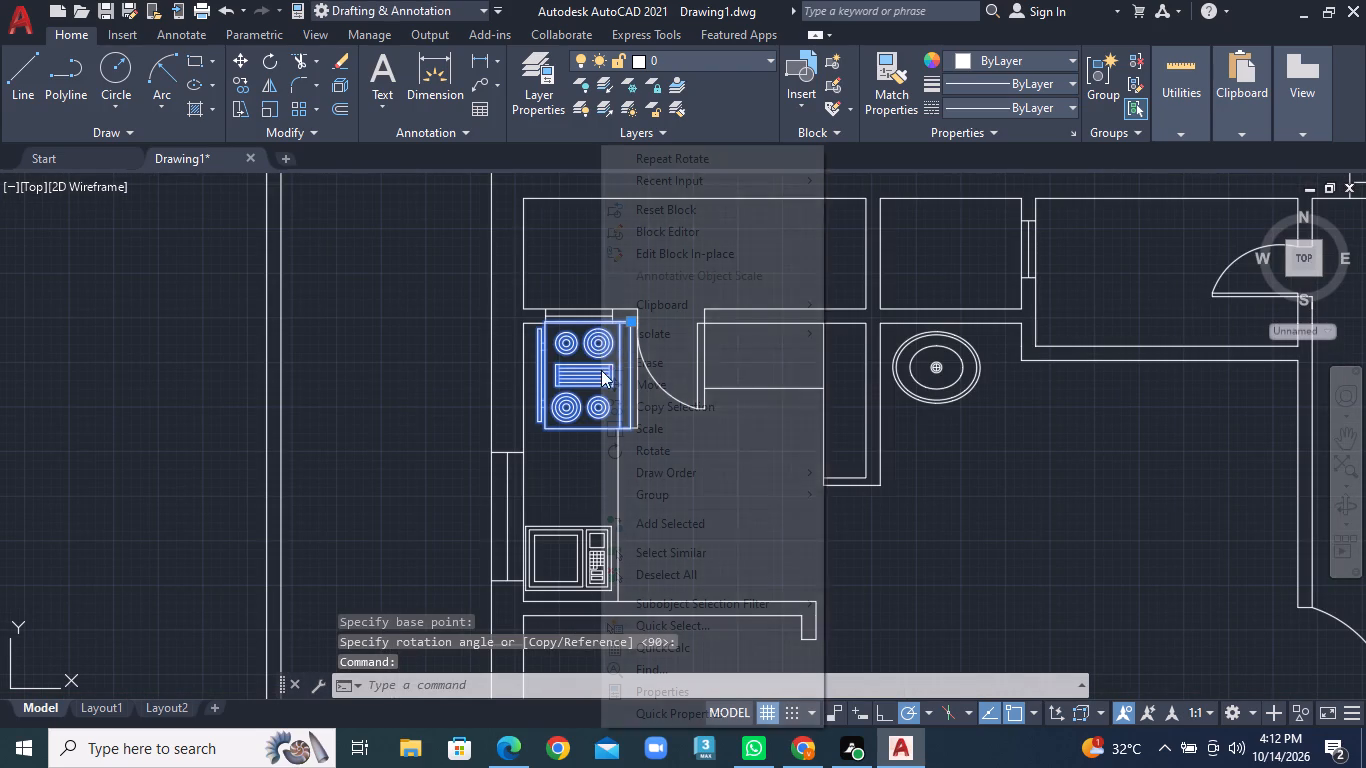
click(639, 387)
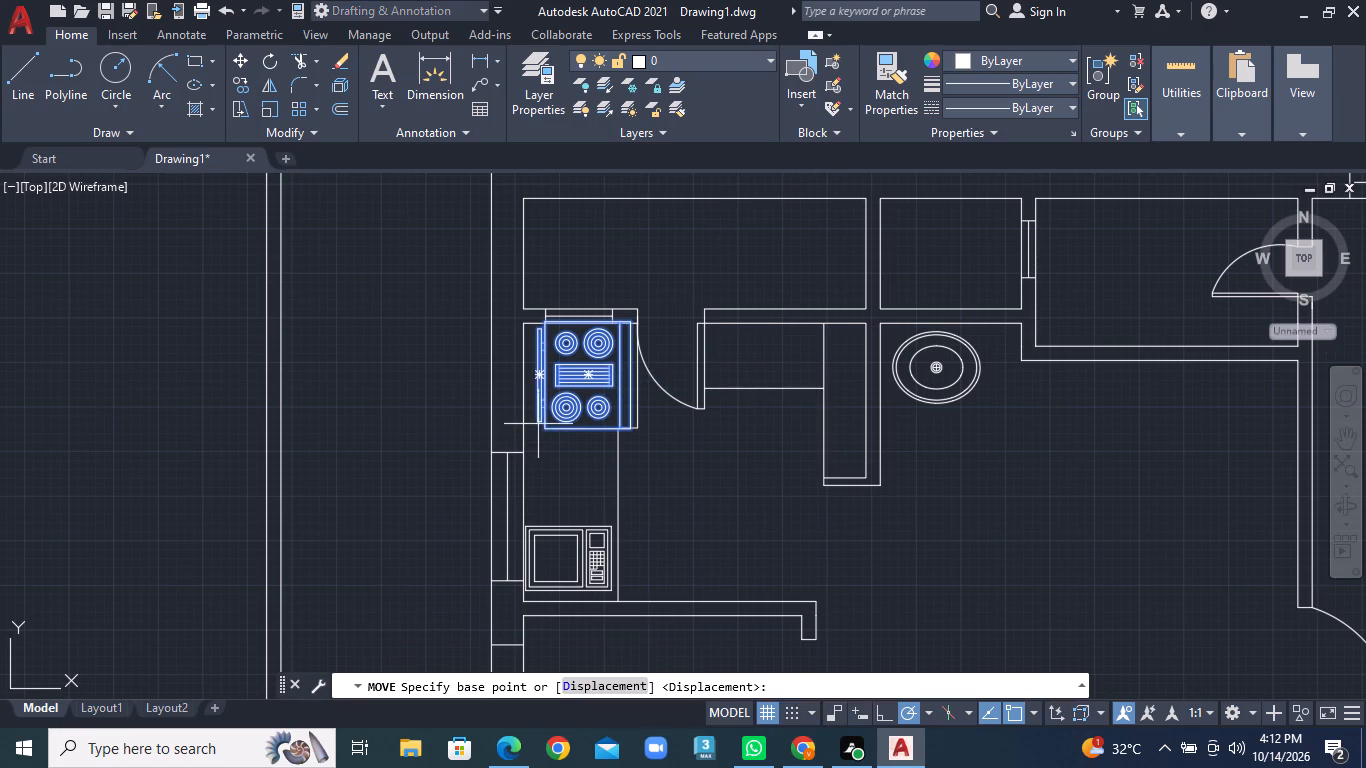
click(538, 424)
click(527, 425)
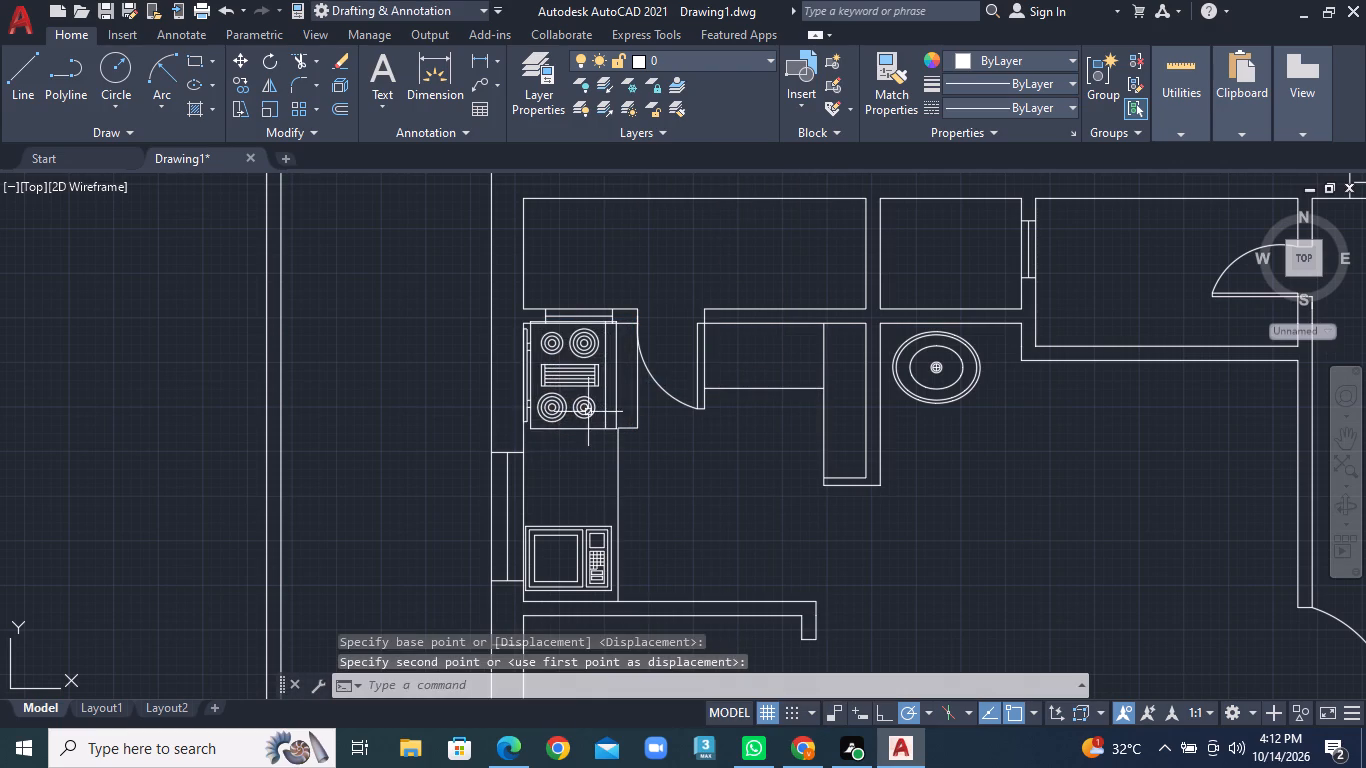
Move the upper kitchen's microwave south along the counter, against the kitchen's south wall.
scroll(623, 408, down, 1)
middle_drag(637, 342, 567, 614)
scroll(586, 418, down, 2)
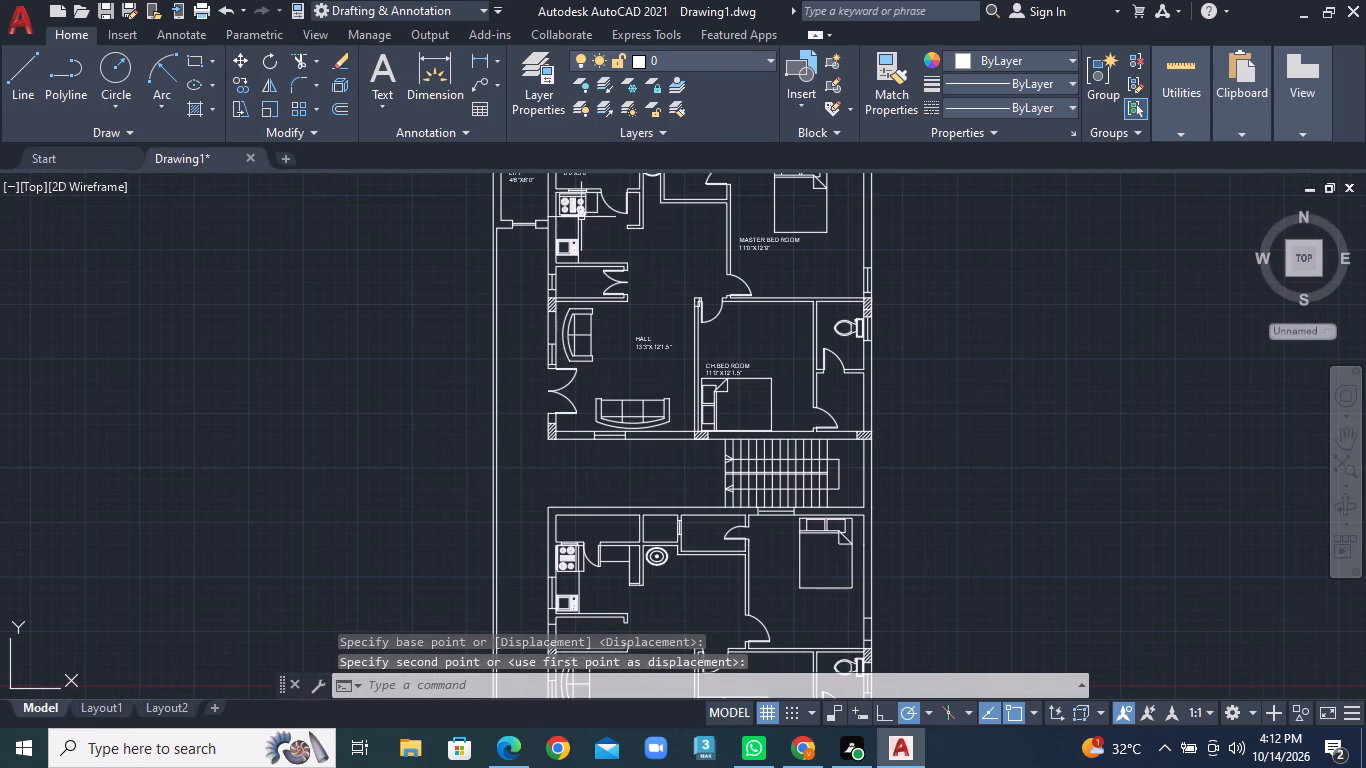
middle_drag(581, 216, 572, 411)
scroll(572, 393, up, 4)
middle_drag(572, 496, 568, 431)
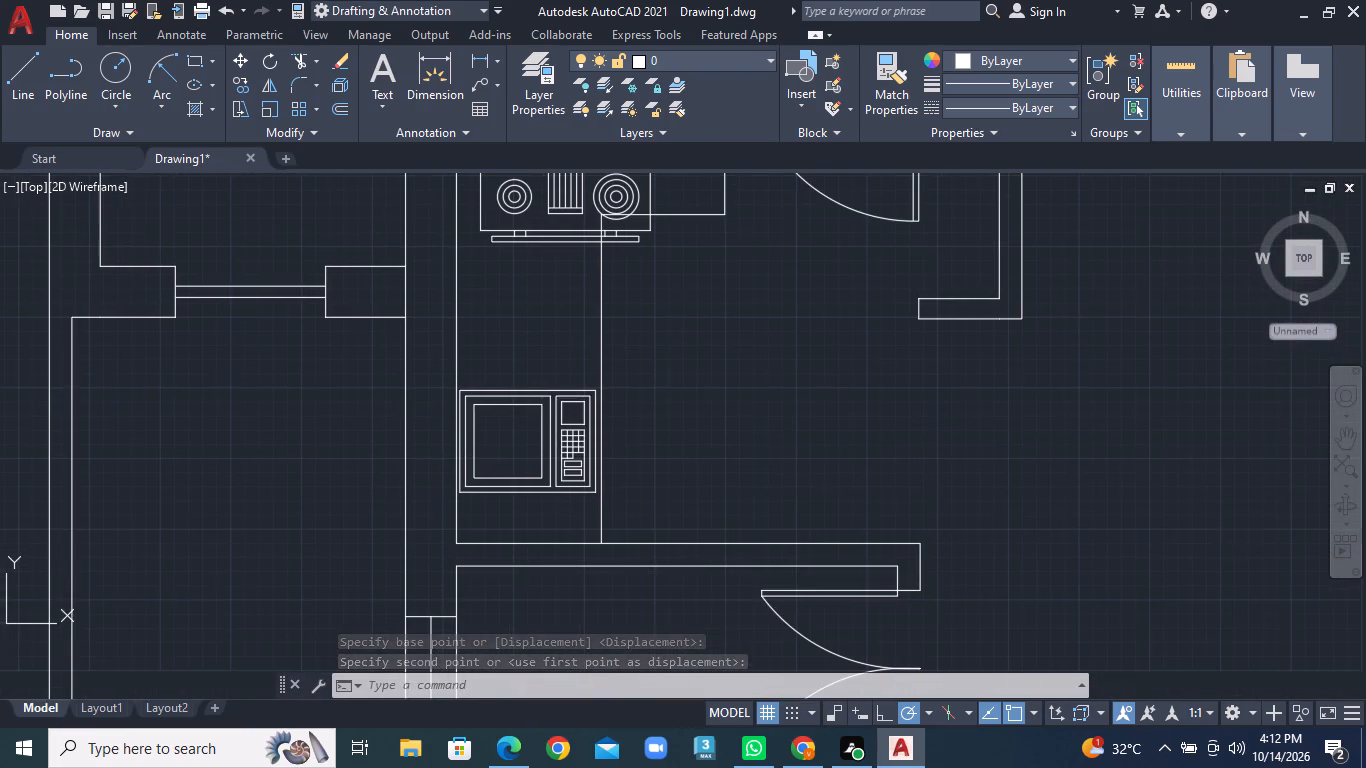
click(566, 459)
right_click(566, 459)
click(618, 388)
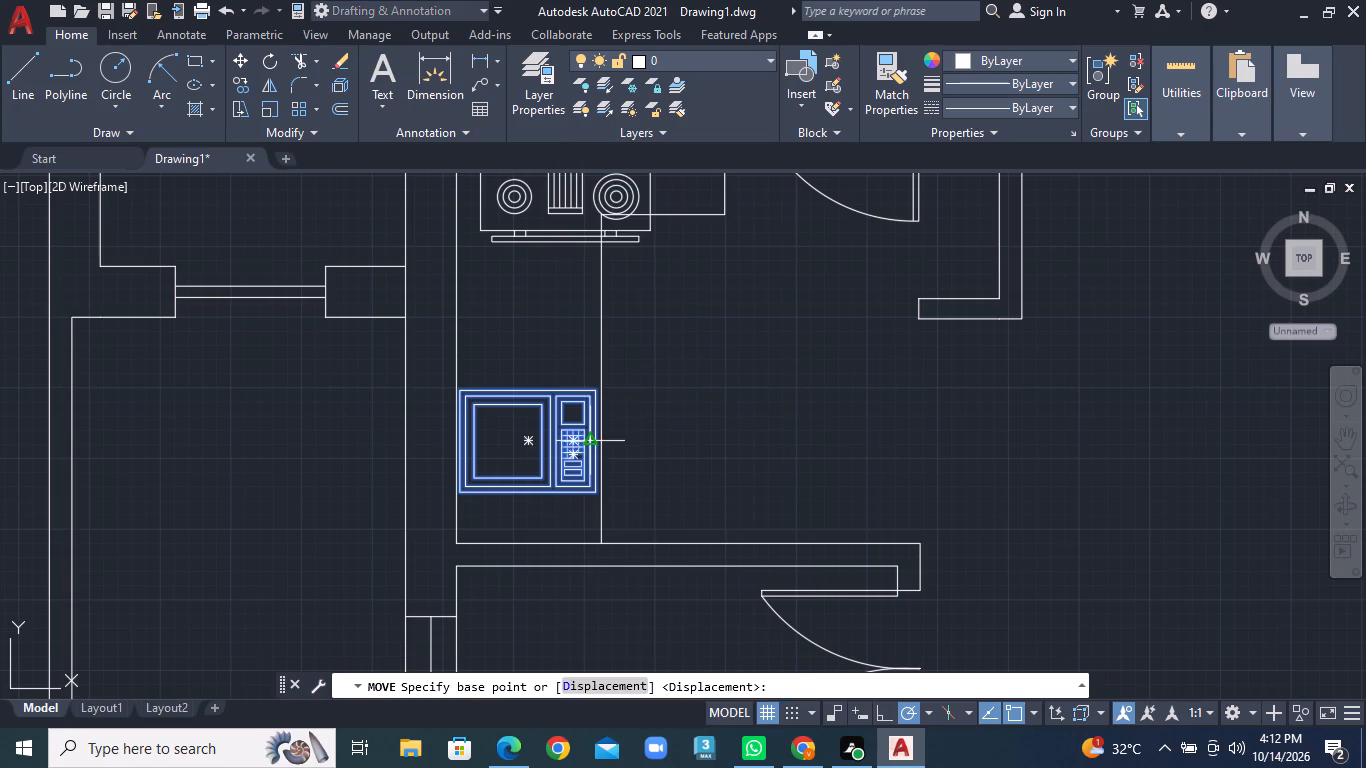
click(590, 440)
click(590, 496)
Rotate the upper kitchen's stove block a quarter turn counterclockwise so its front faces east.
scroll(594, 382, down, 1)
middle_drag(594, 385, 571, 458)
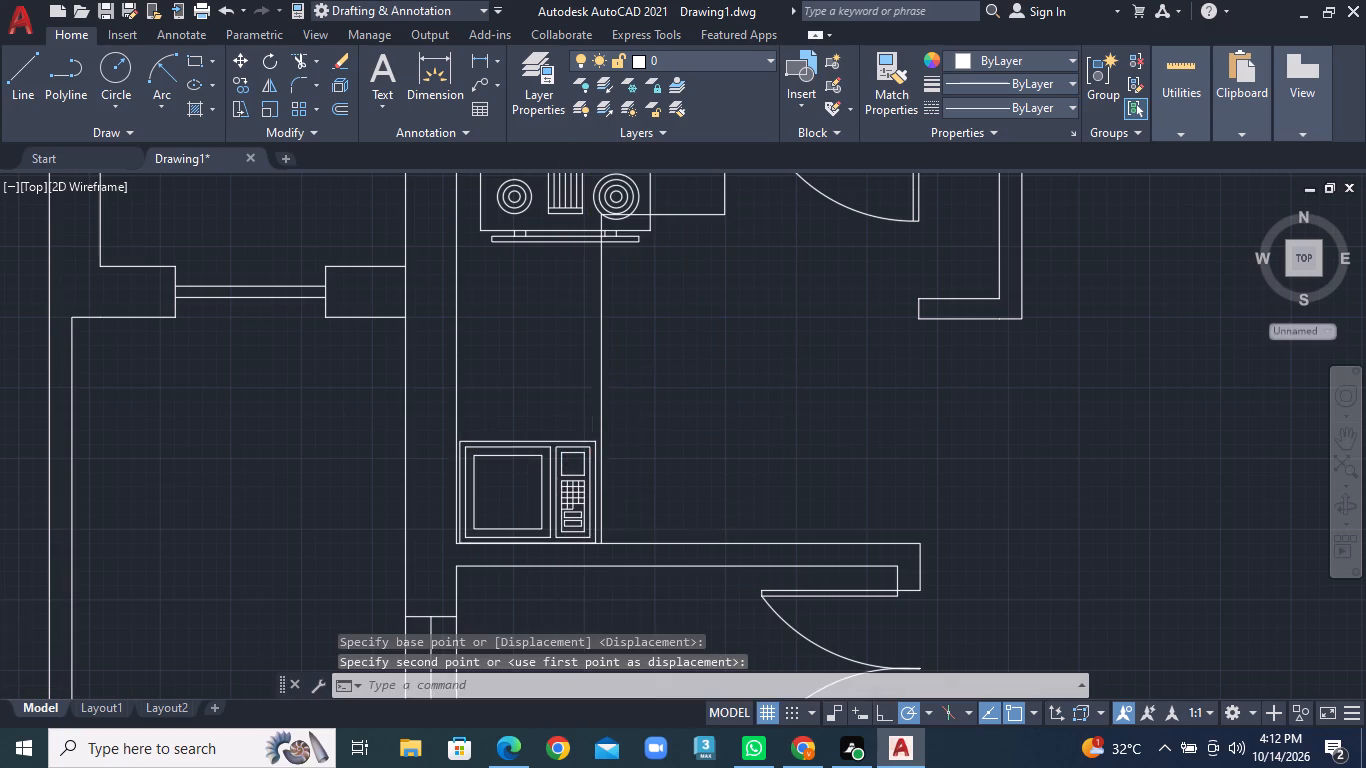
middle_drag(571, 458, 550, 583)
click(535, 453)
right_click(535, 453)
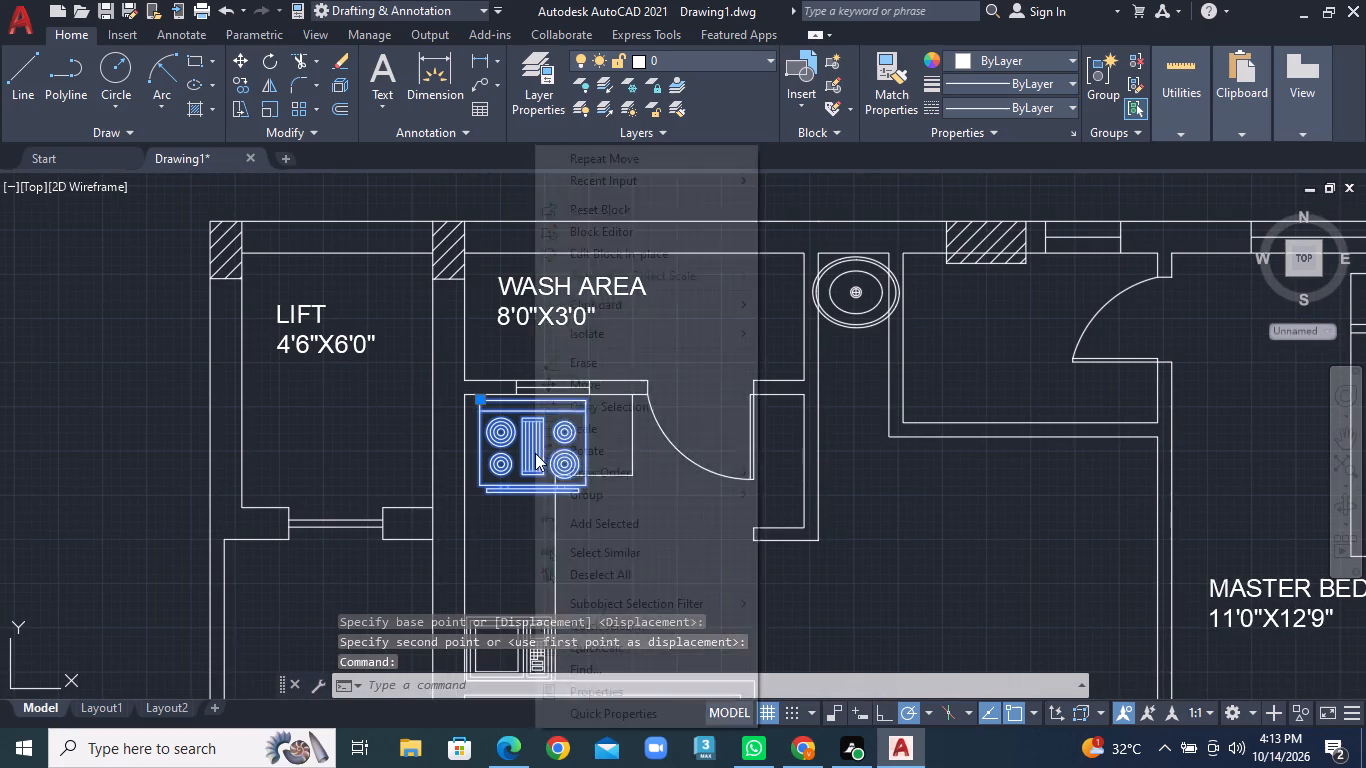
click(596, 449)
click(579, 419)
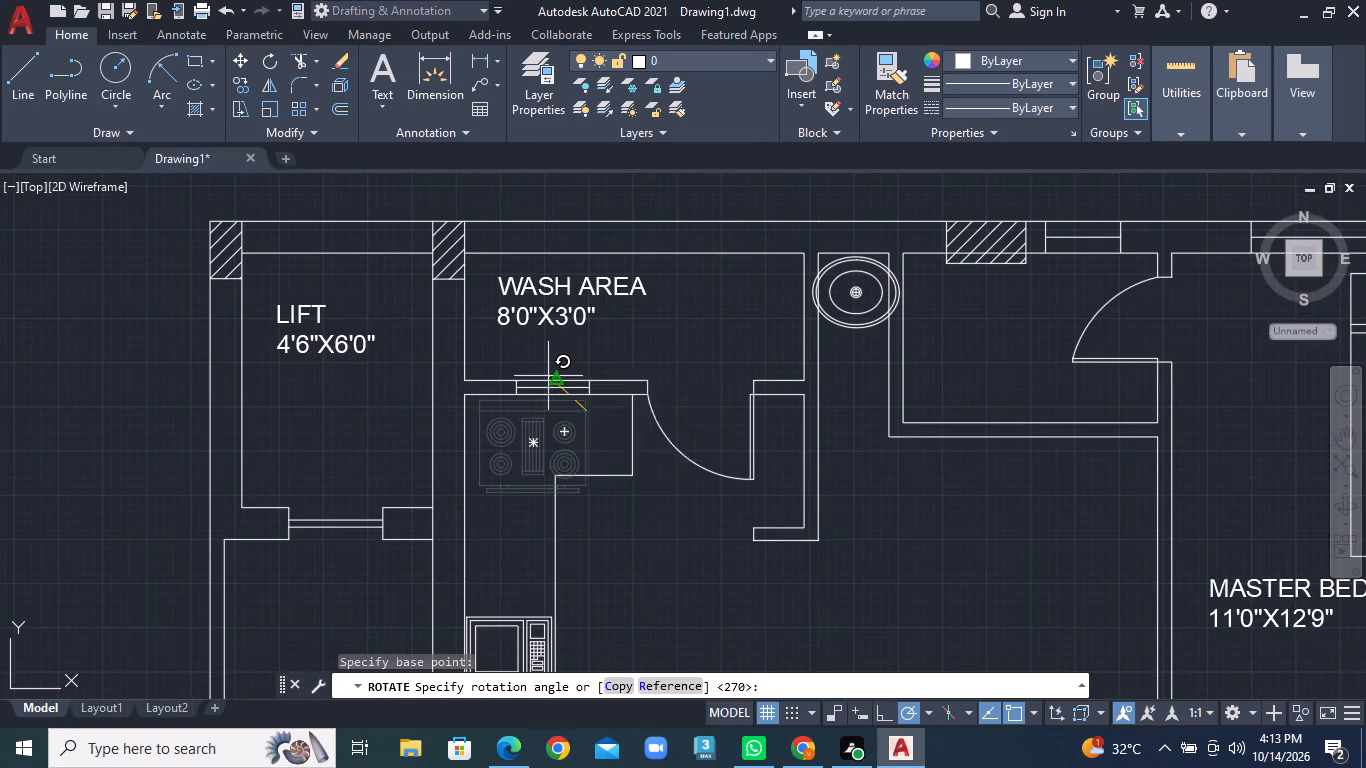
click(585, 382)
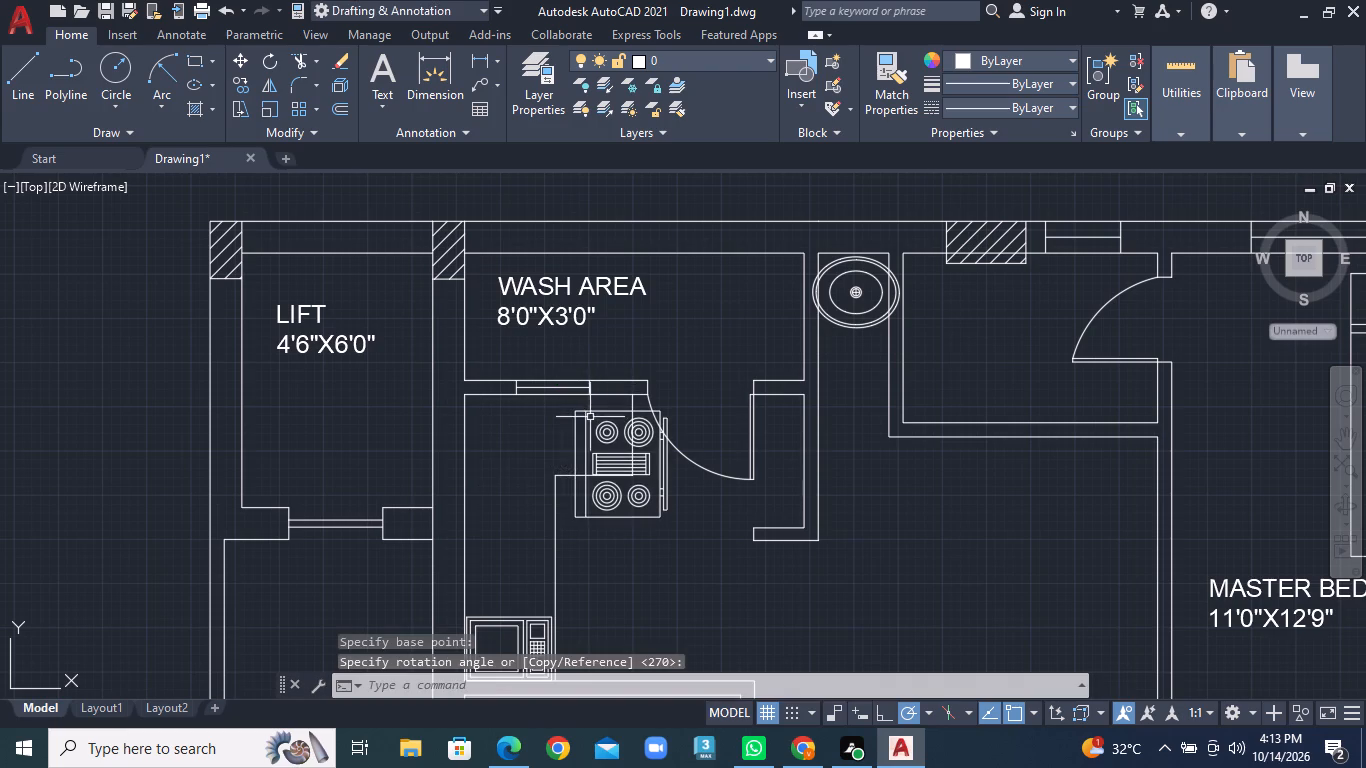
Move the rotated stove west onto the upper kitchen's counter, into the kitchen's northwest corner.
click(601, 460)
right_click(601, 460)
click(646, 383)
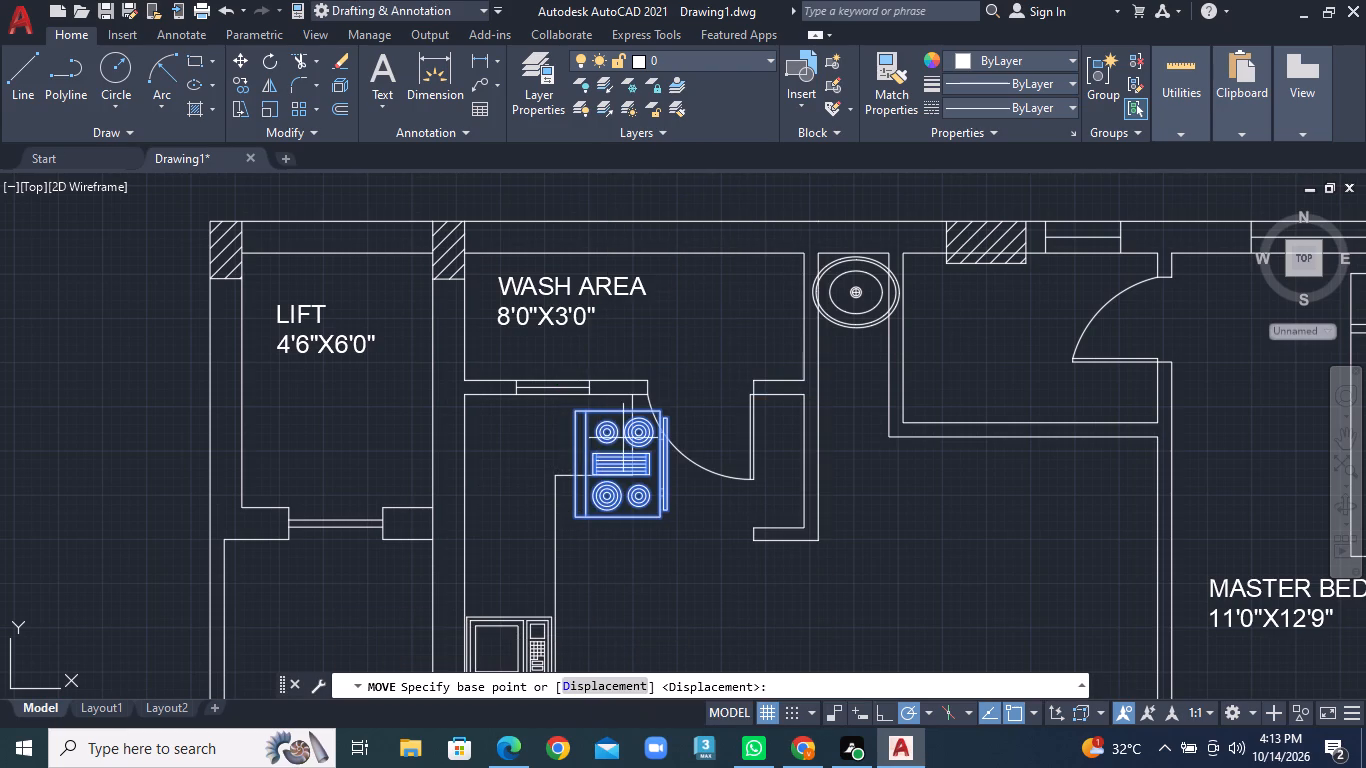
click(616, 484)
scroll(459, 473, up, 2)
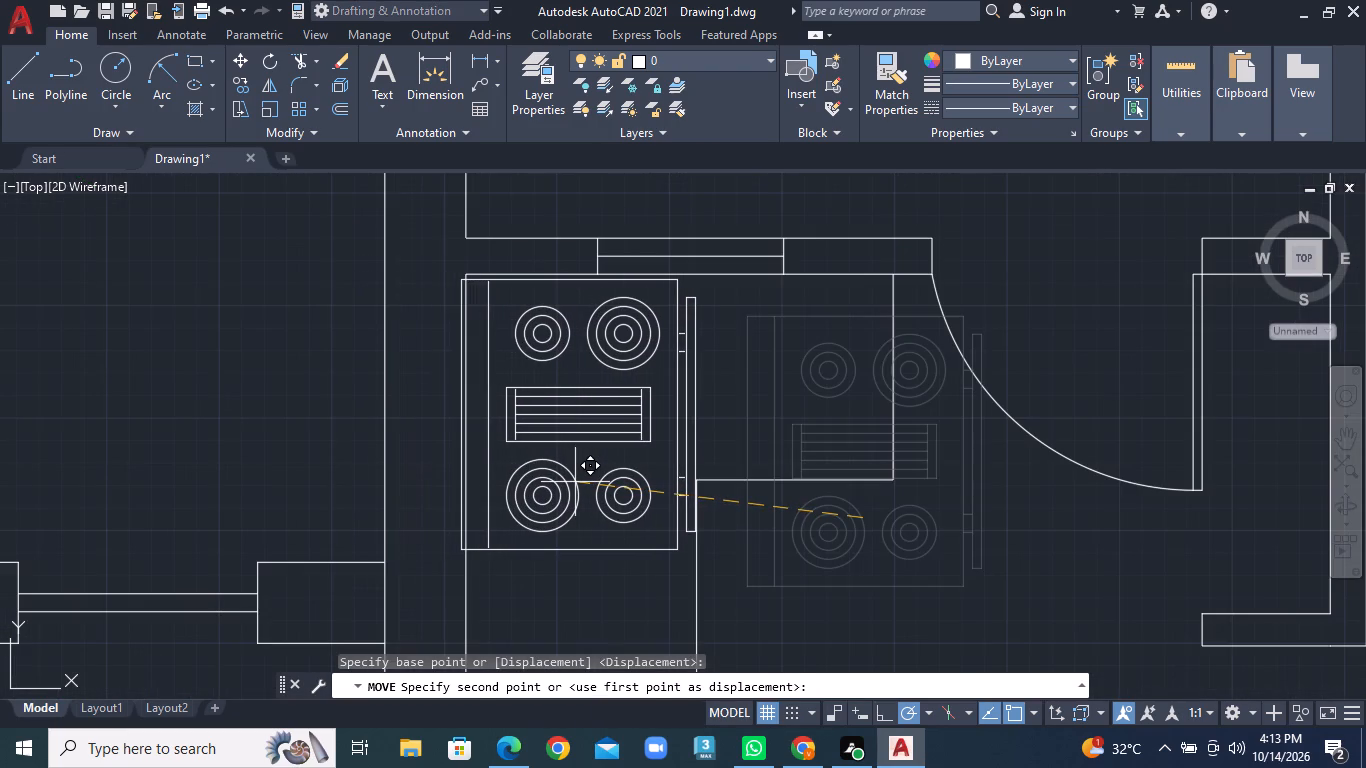
click(580, 482)
Scale down the upper unit's washbasin block to fit between the walls of its niche east of the wash area.
scroll(580, 482, down, 2)
scroll(687, 572, down, 2)
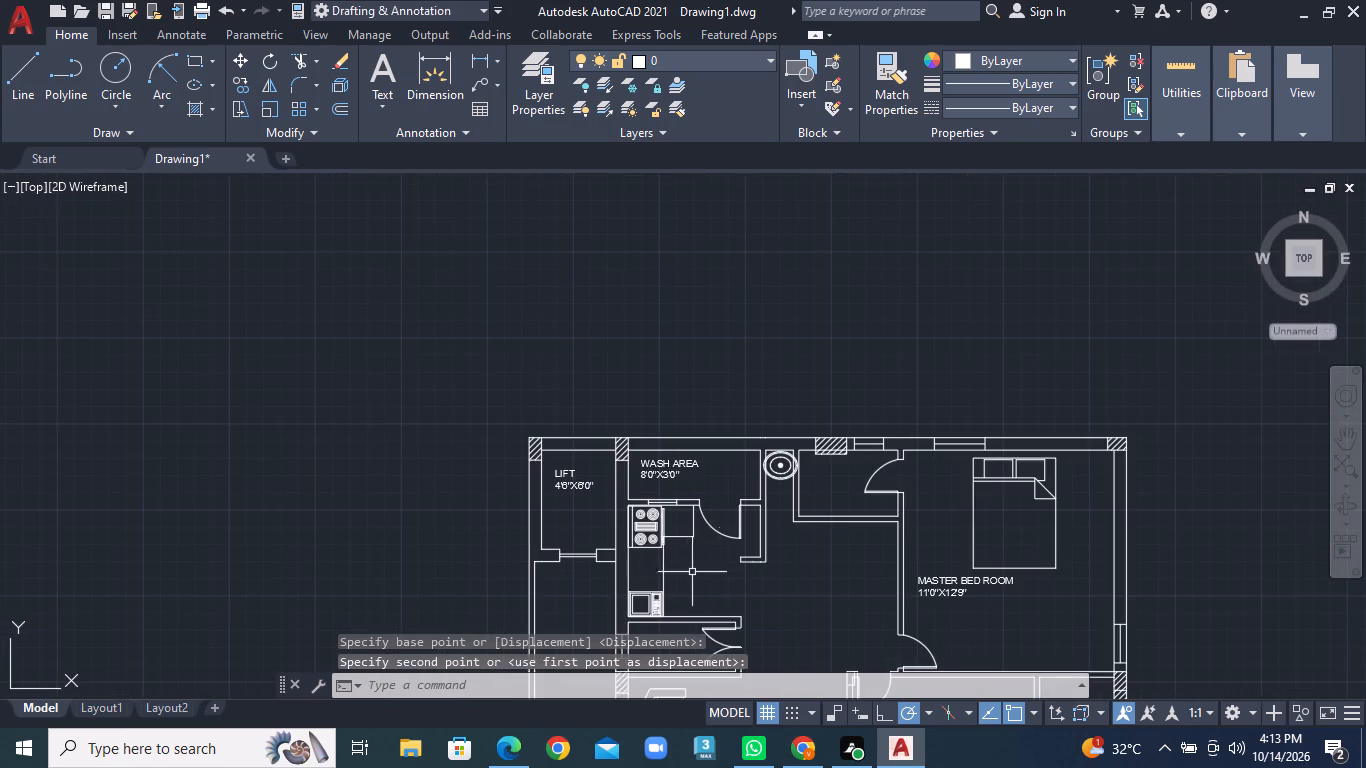
middle_drag(744, 535, 539, 392)
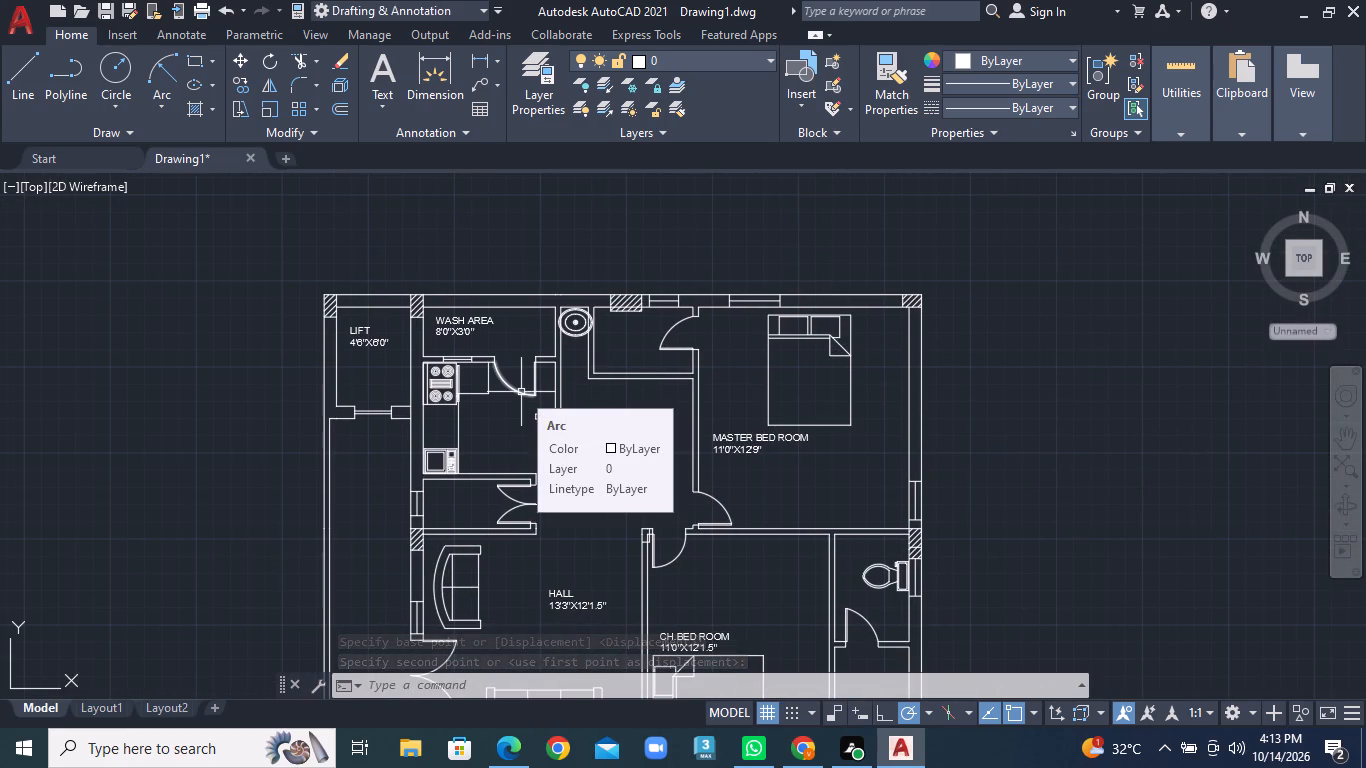
scroll(570, 314, up, 5)
click(570, 323)
right_click(570, 323)
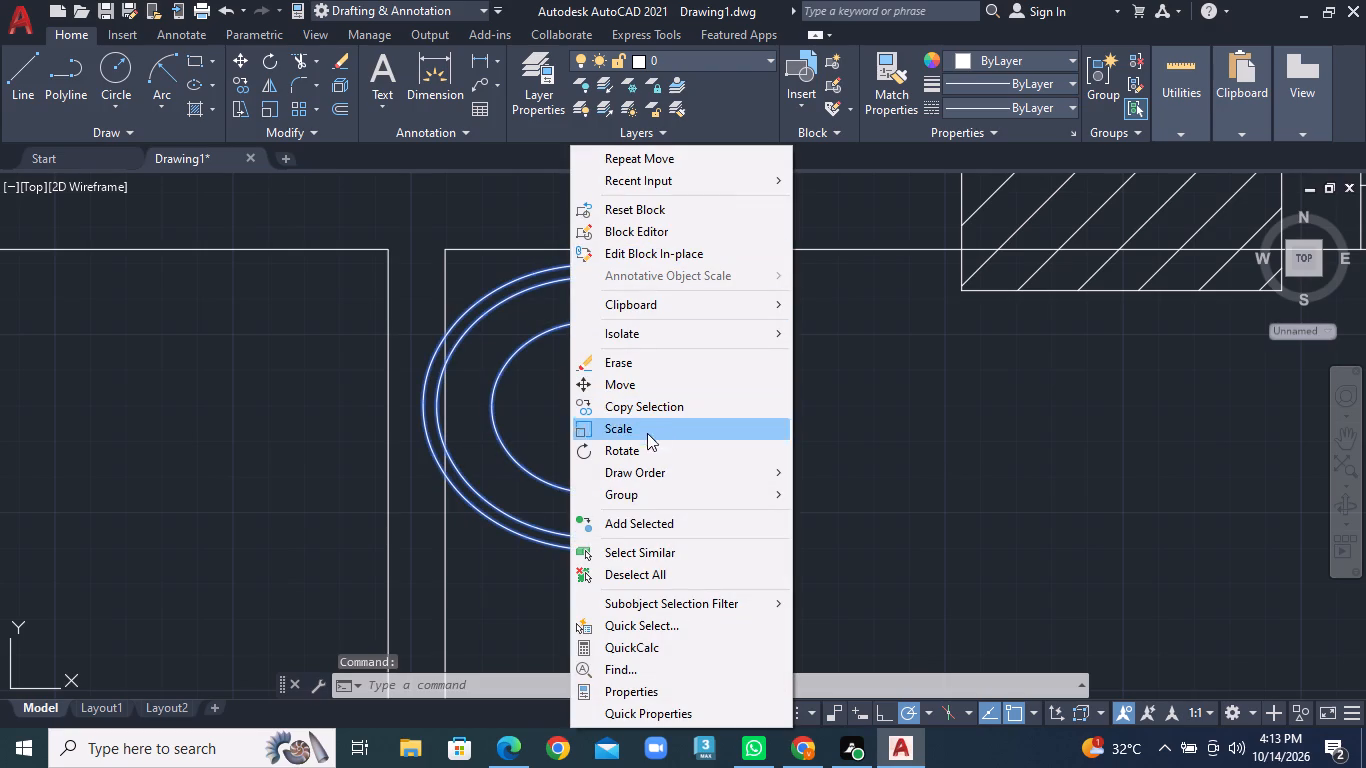
click(640, 435)
click(592, 369)
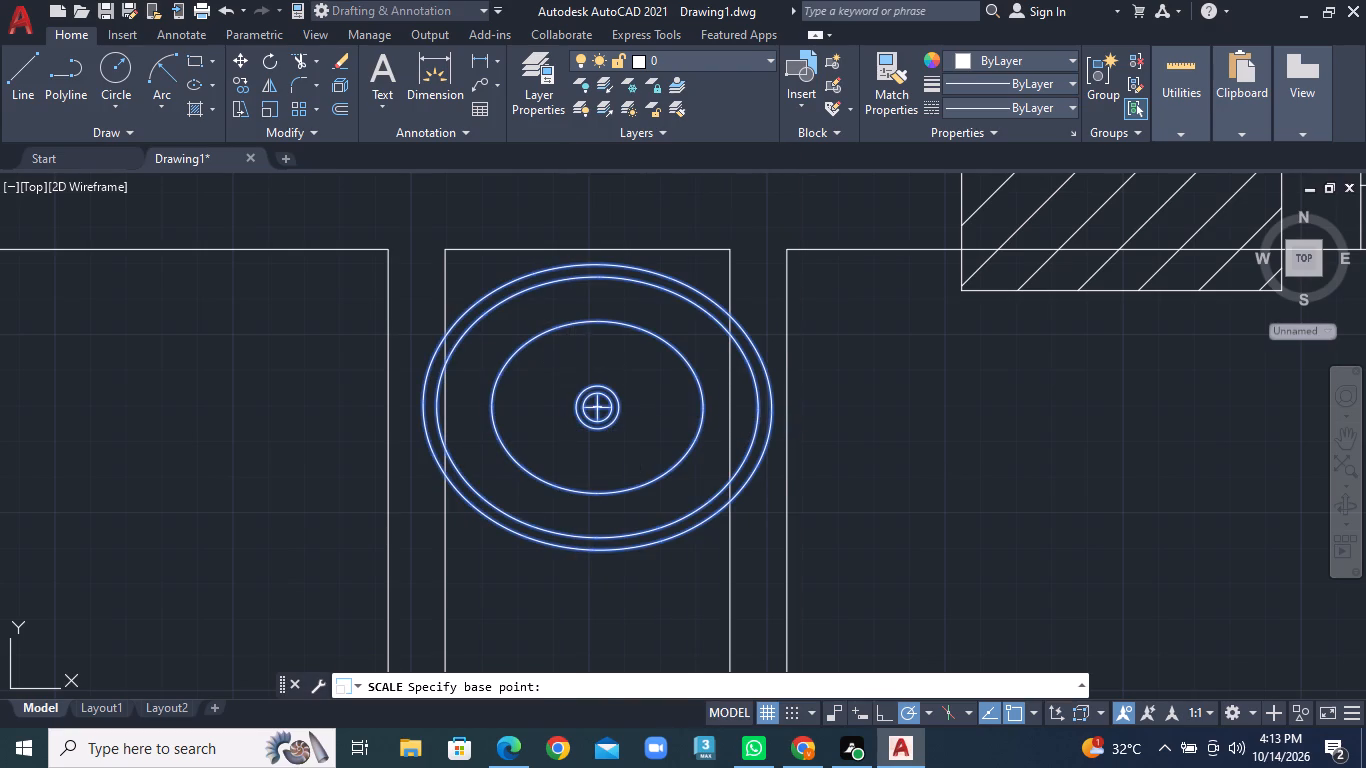
click(693, 454)
Examine the upper unit's fixtures, the lower unit's kitchen and washbasin, and the overall two-unit floor plan.
scroll(693, 454, down, 3)
middle_drag(766, 521, 687, 247)
scroll(678, 451, down, 3)
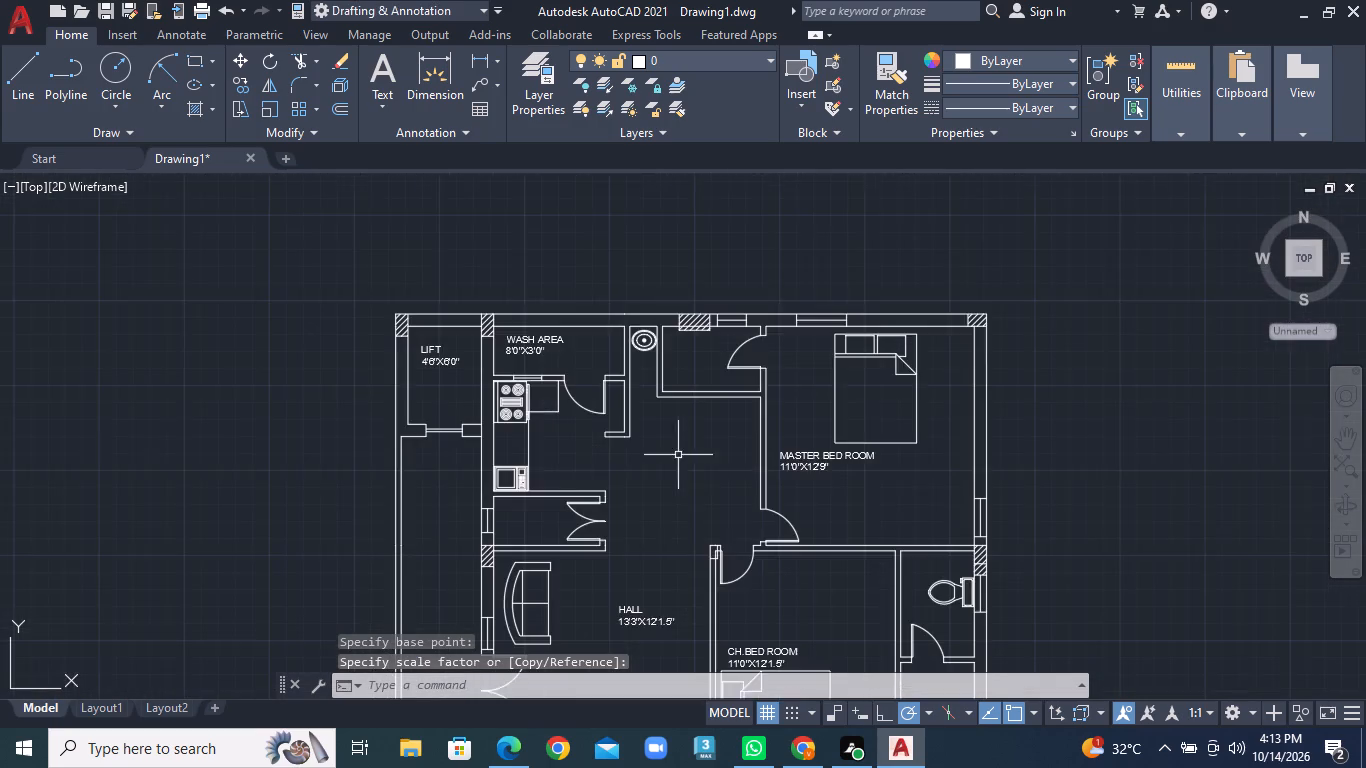
middle_drag(702, 568, 622, 313)
middle_drag(628, 583, 635, 268)
scroll(549, 406, up, 2)
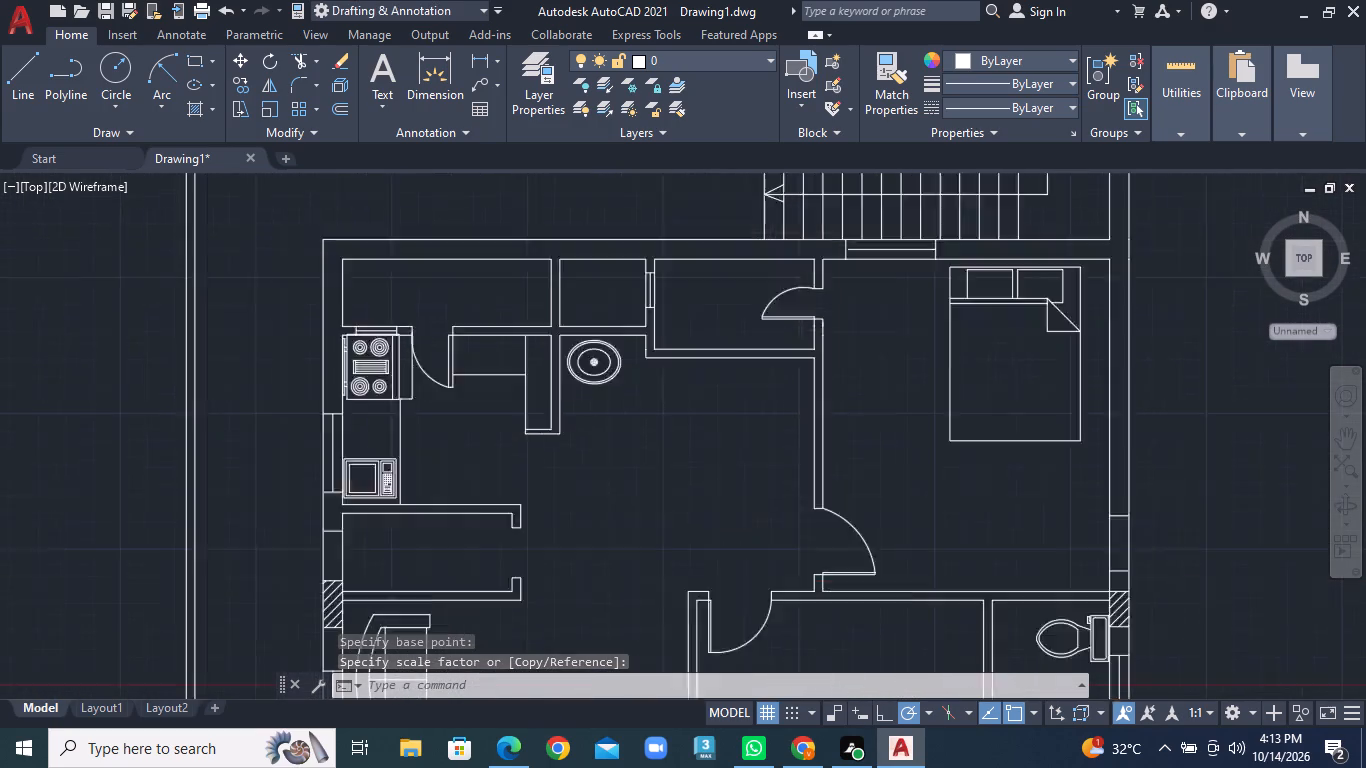
scroll(627, 361, down, 4)
middle_click(560, 301)
middle_click(478, 548)
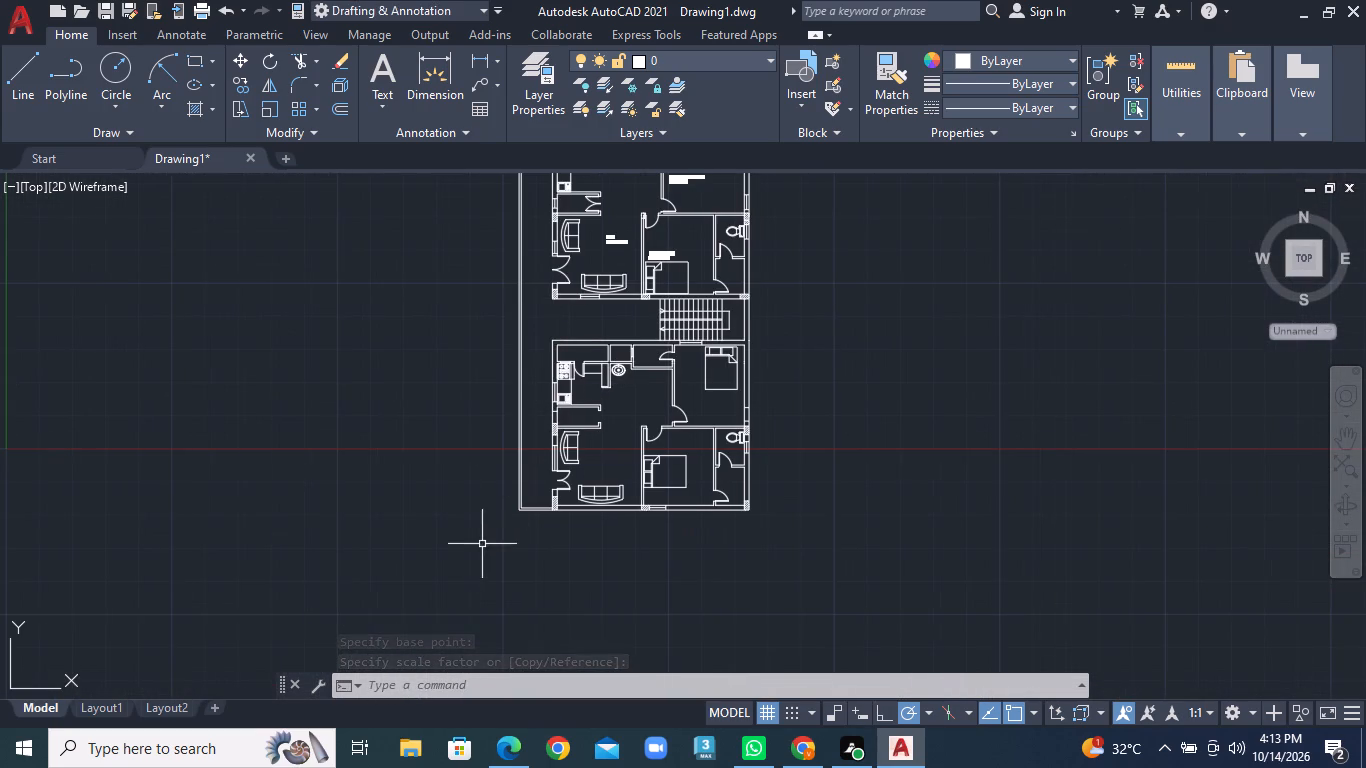
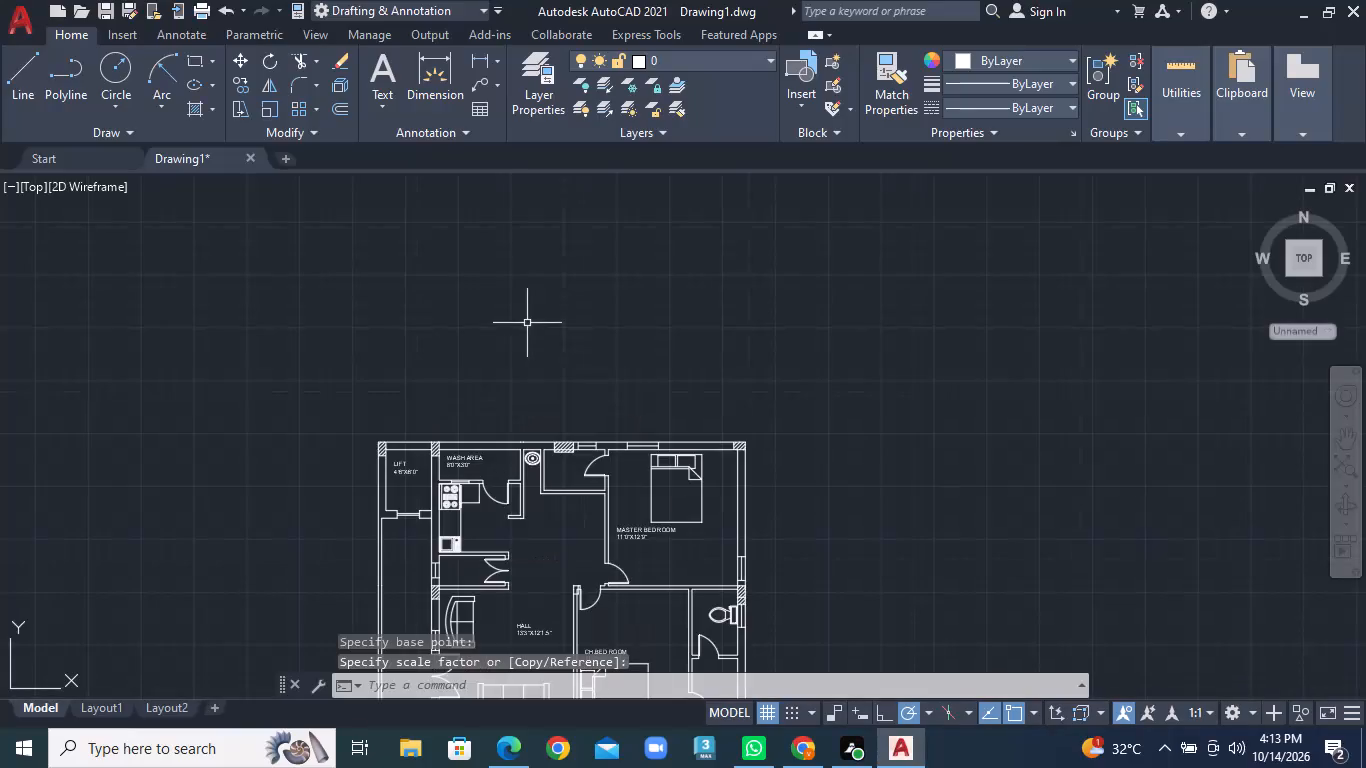
Add the two-line multiline text label "TOI" and "6'0"X4'0"" inside the upper unit's toilet, west of the master bedroom.
scroll(527, 331, up, 2)
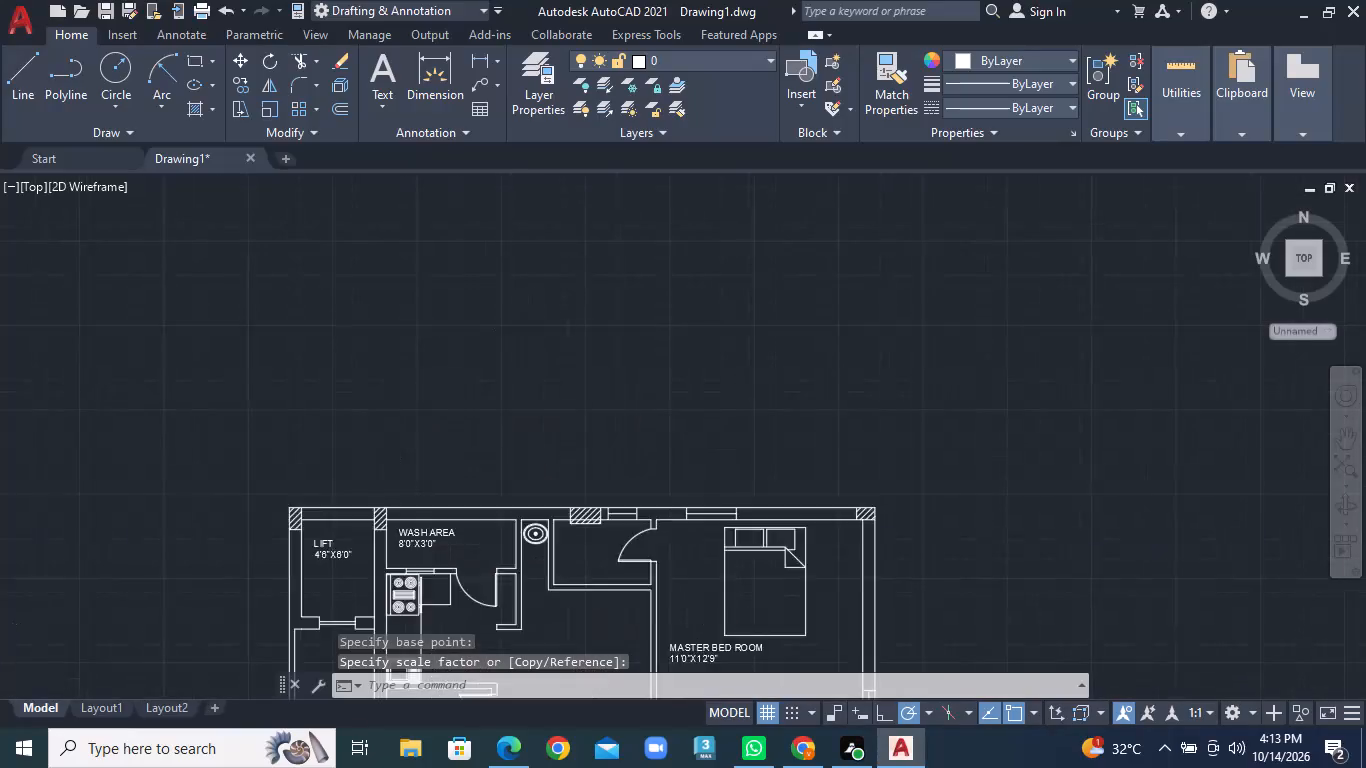
middle_drag(515, 488, 552, 243)
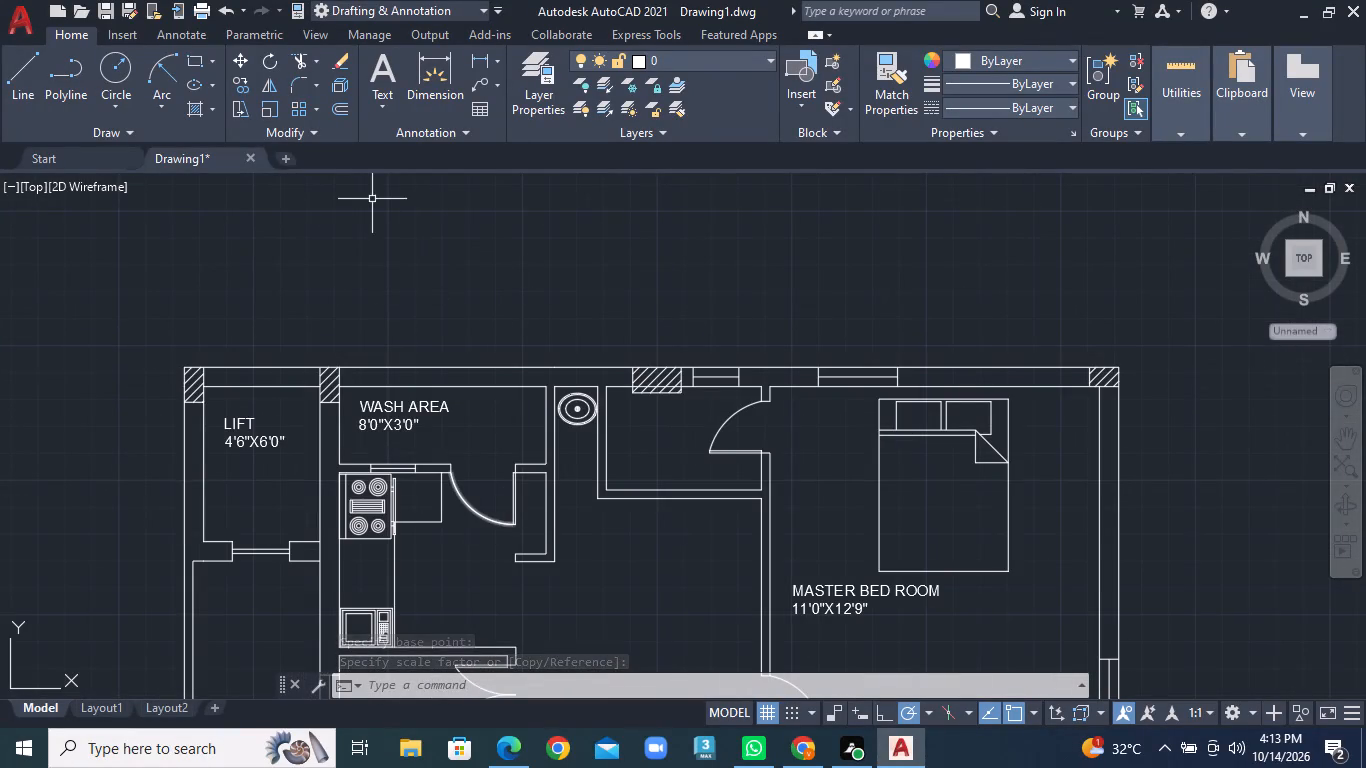
click(387, 81)
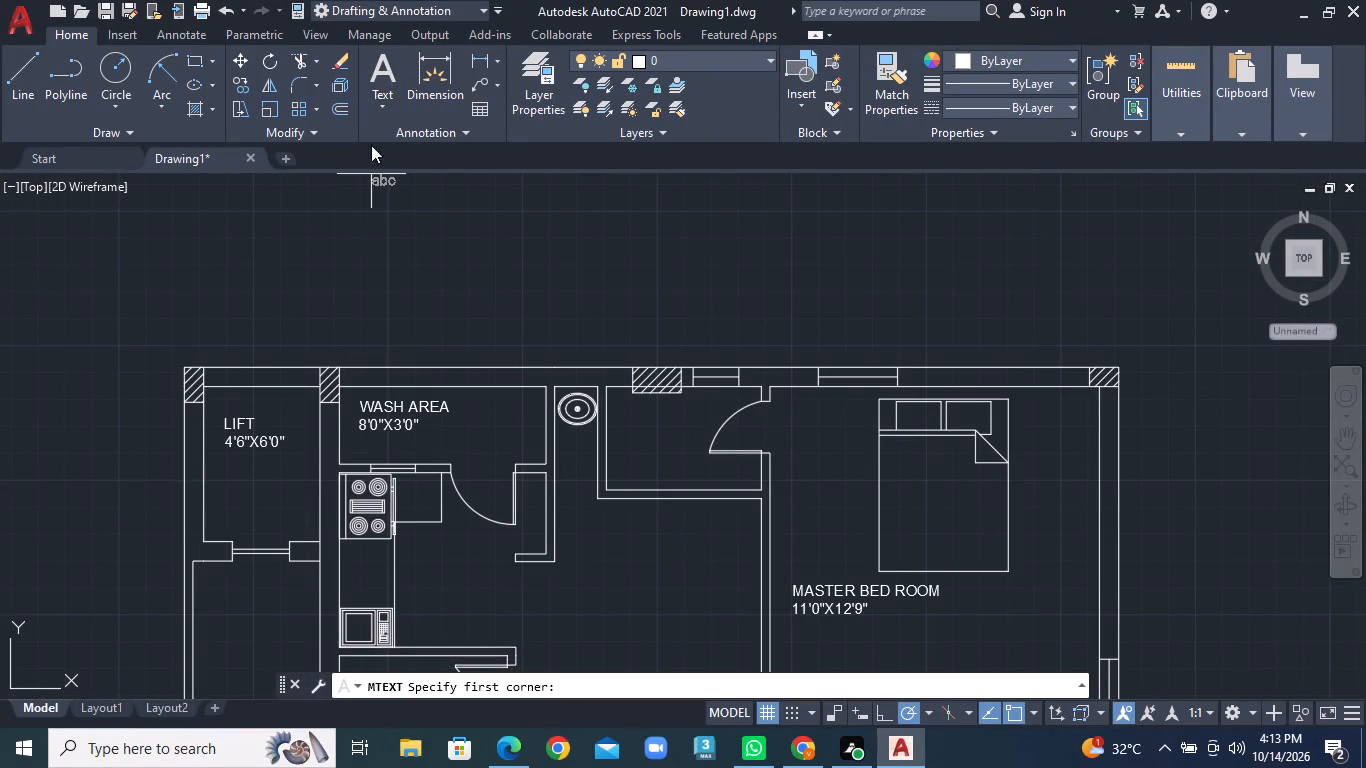
click(371, 89)
click(390, 142)
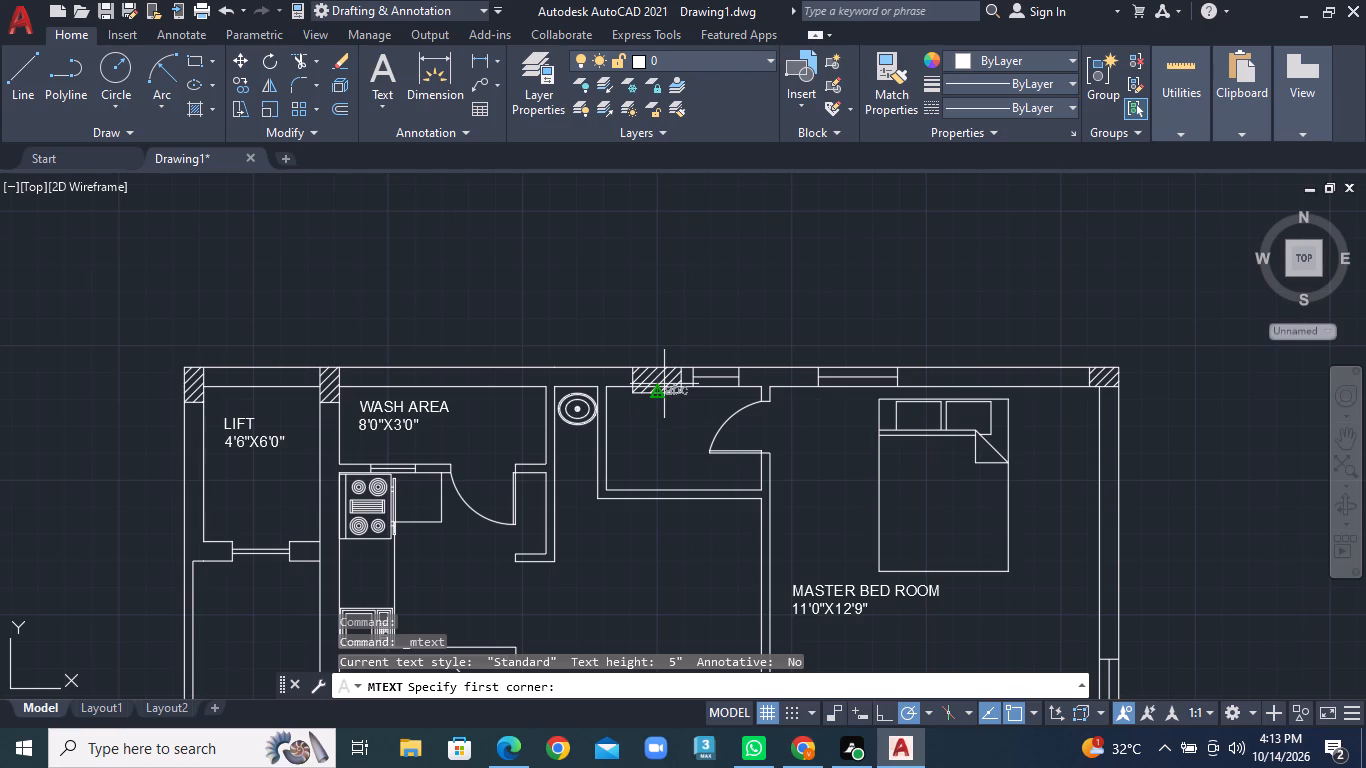
scroll(703, 464, up, 1)
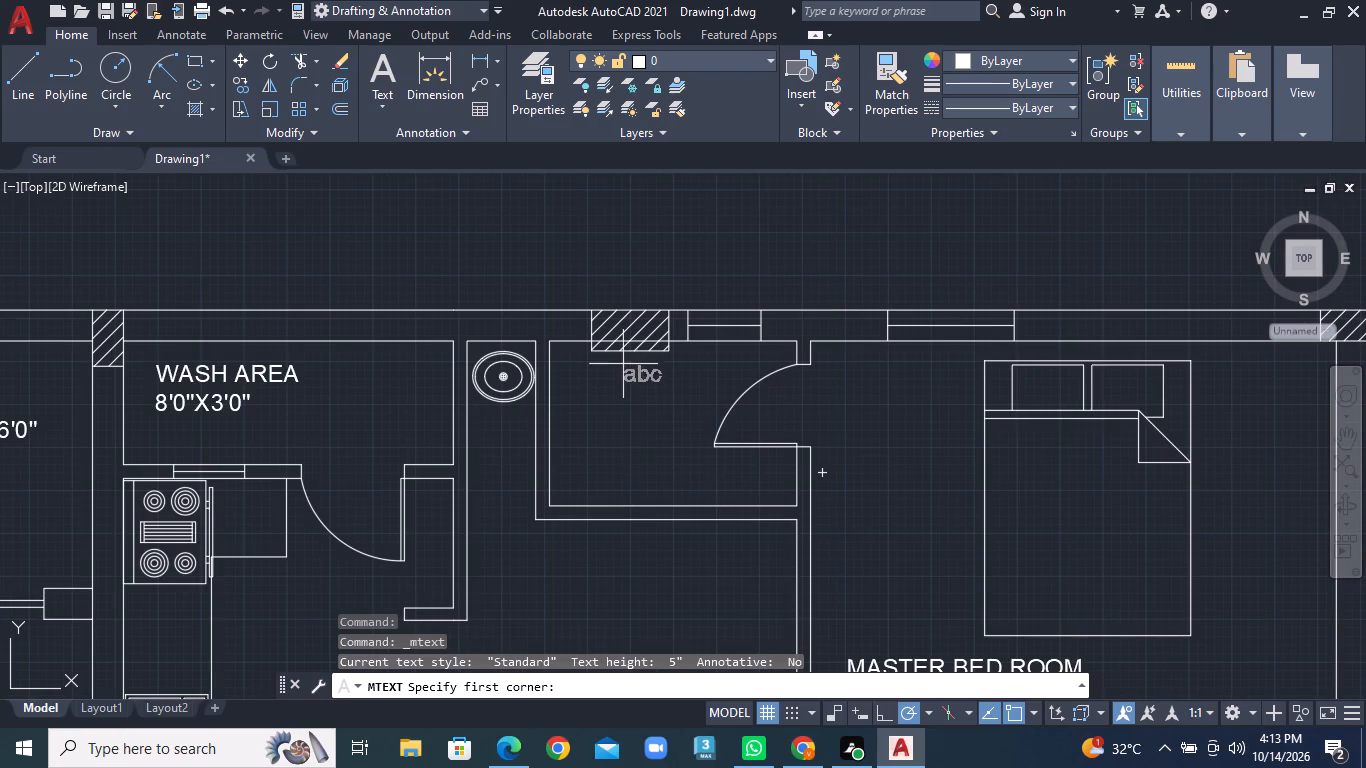
click(588, 388)
click(671, 435)
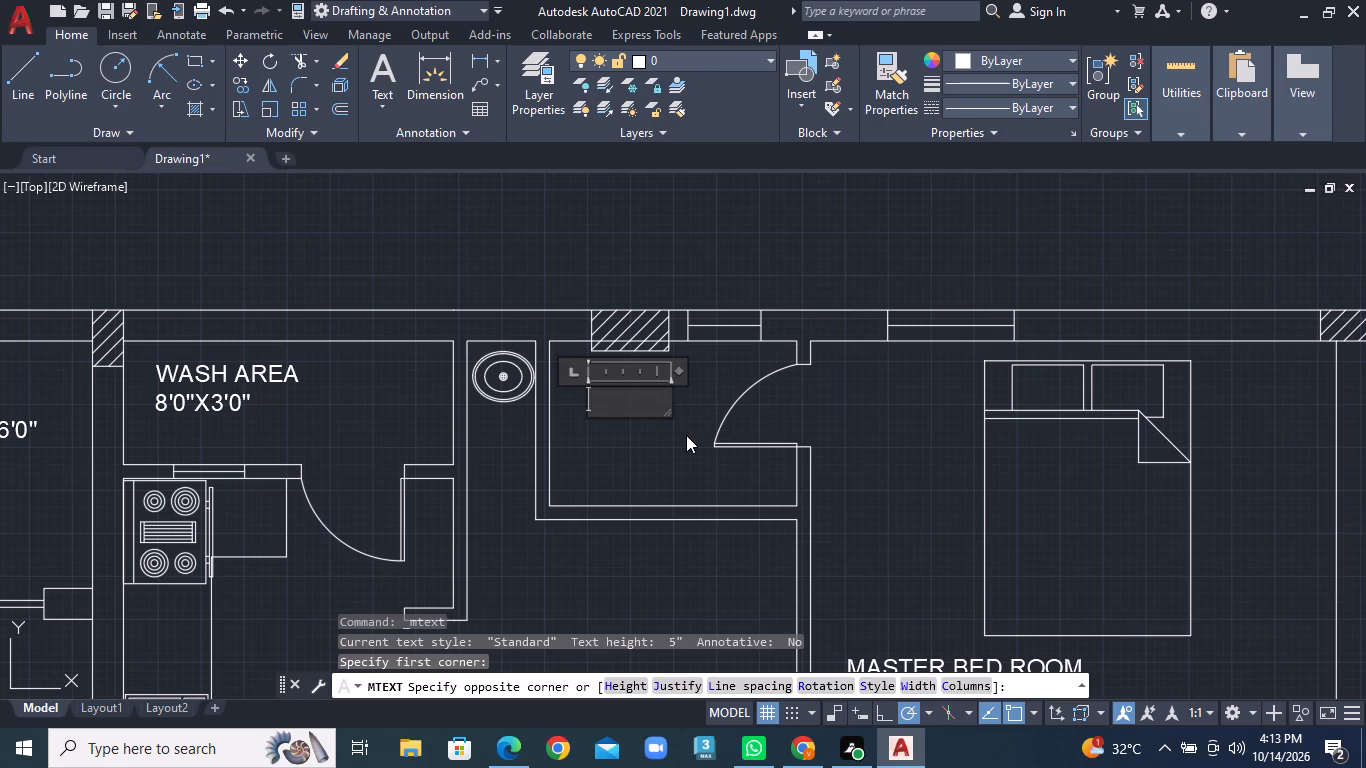
text(TOI)
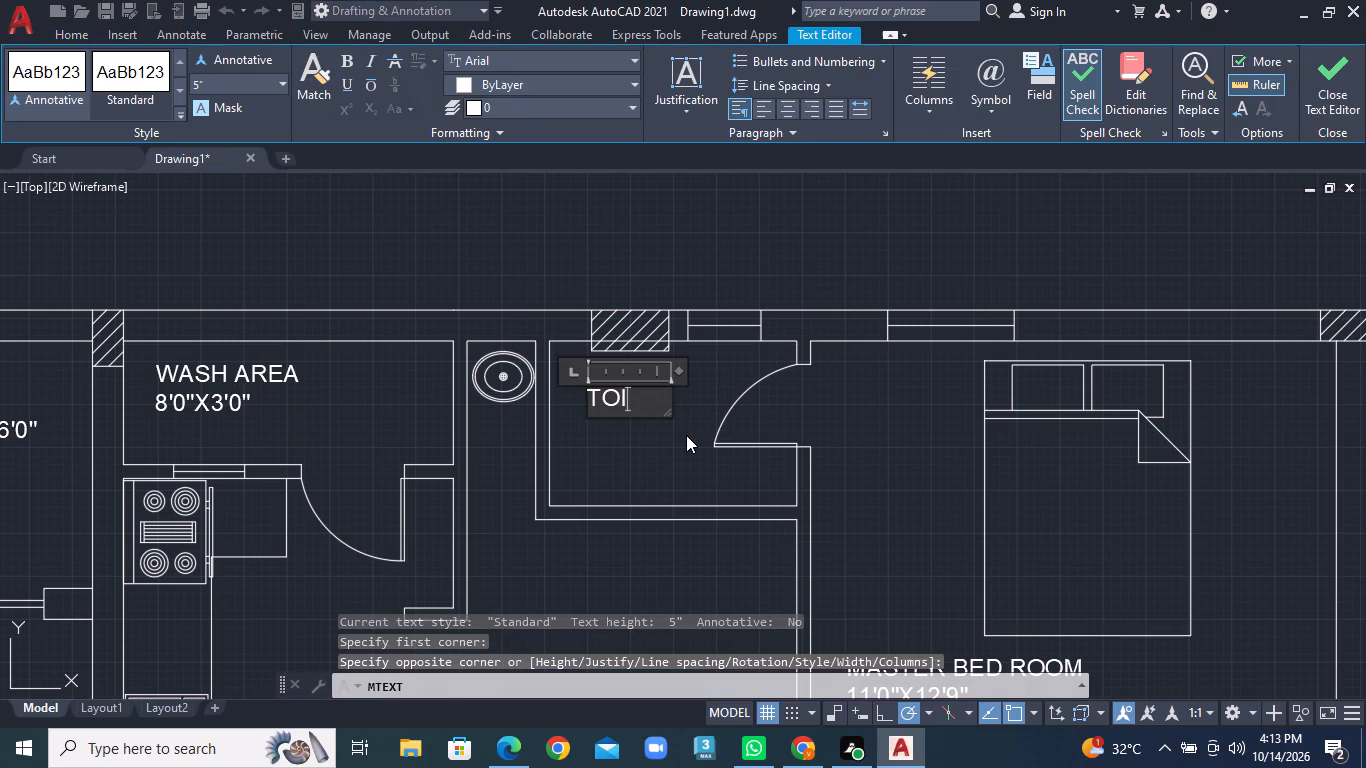
key(Return)
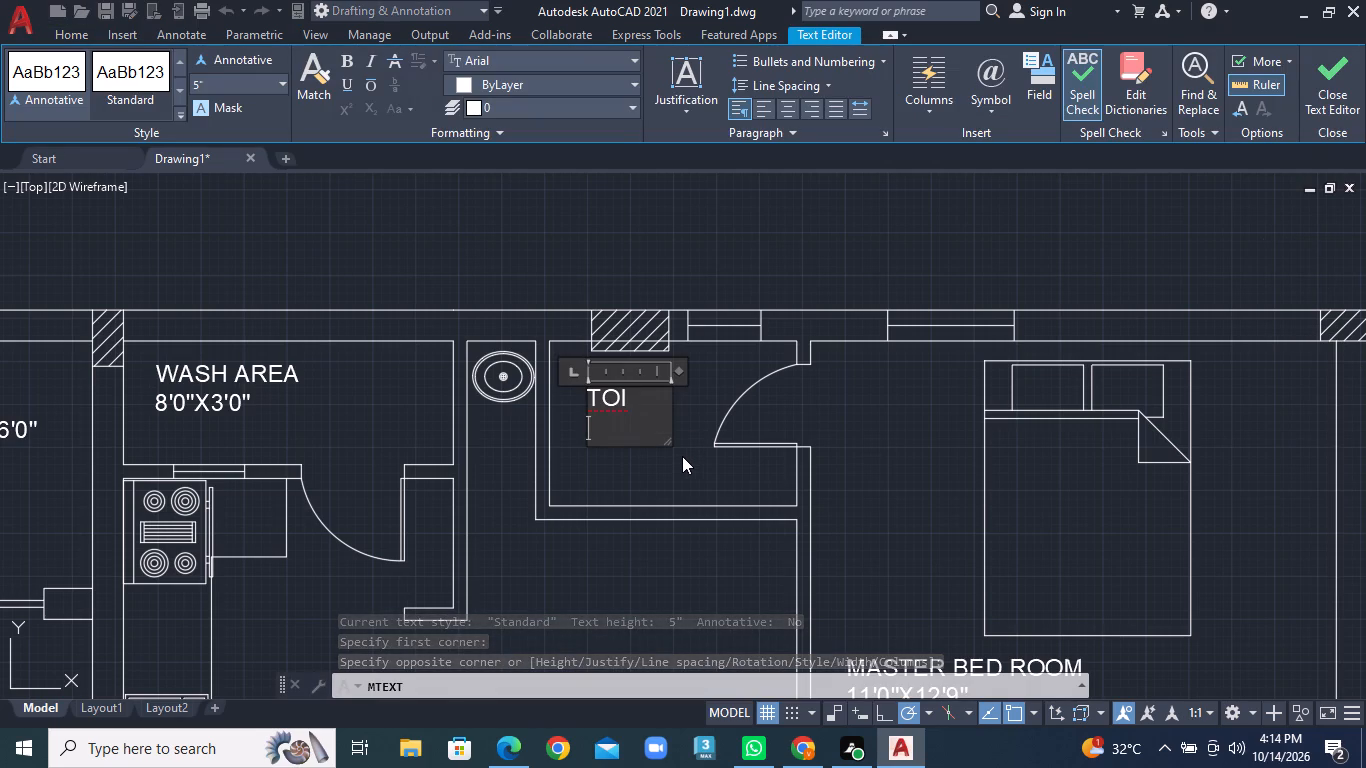
text(6'0"X)
key(4)
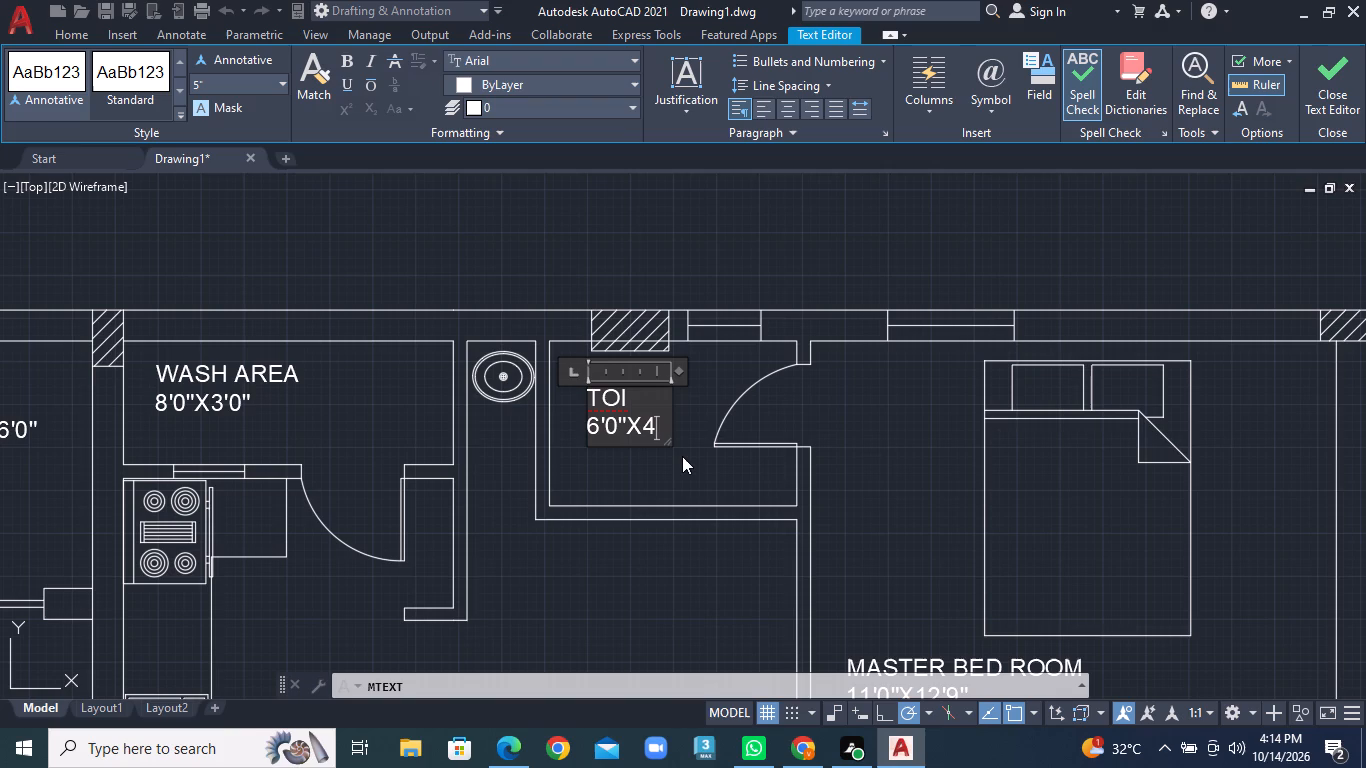
text('0")
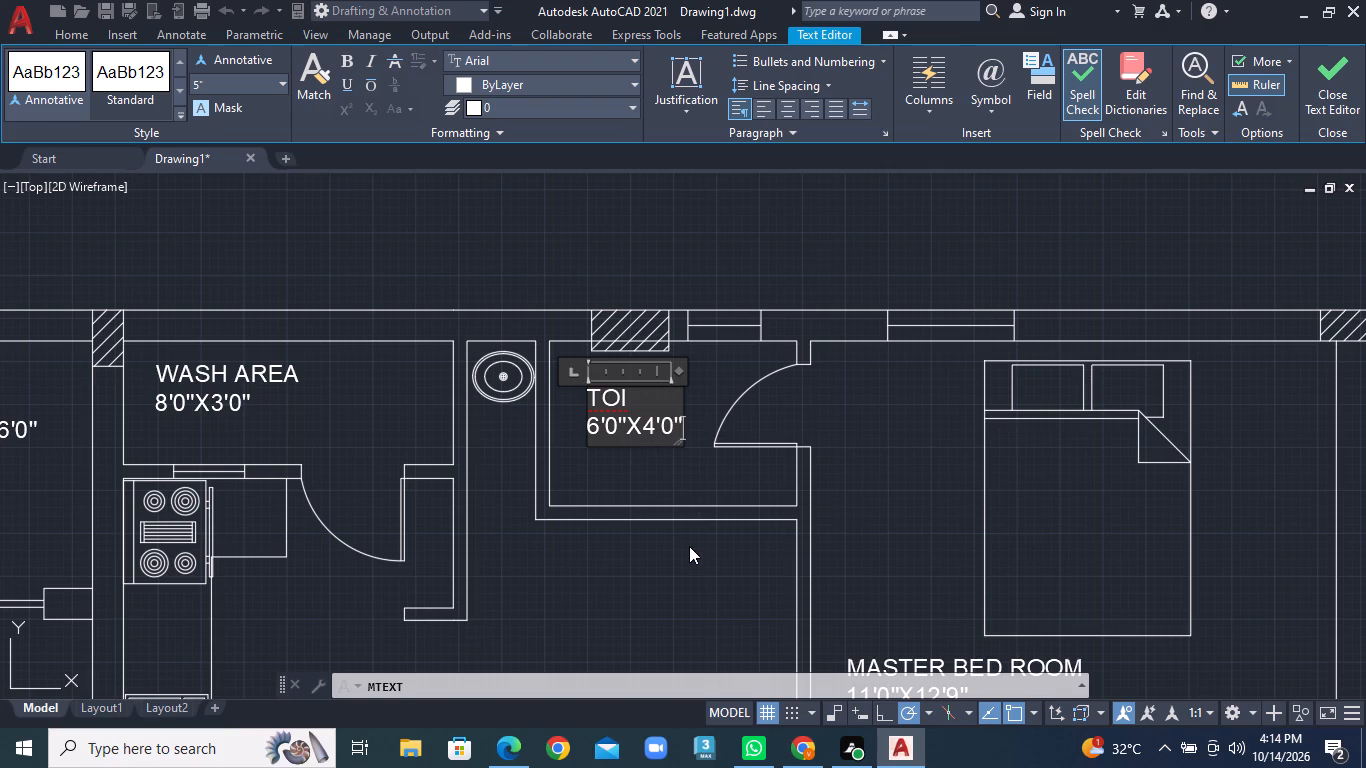
click(689, 546)
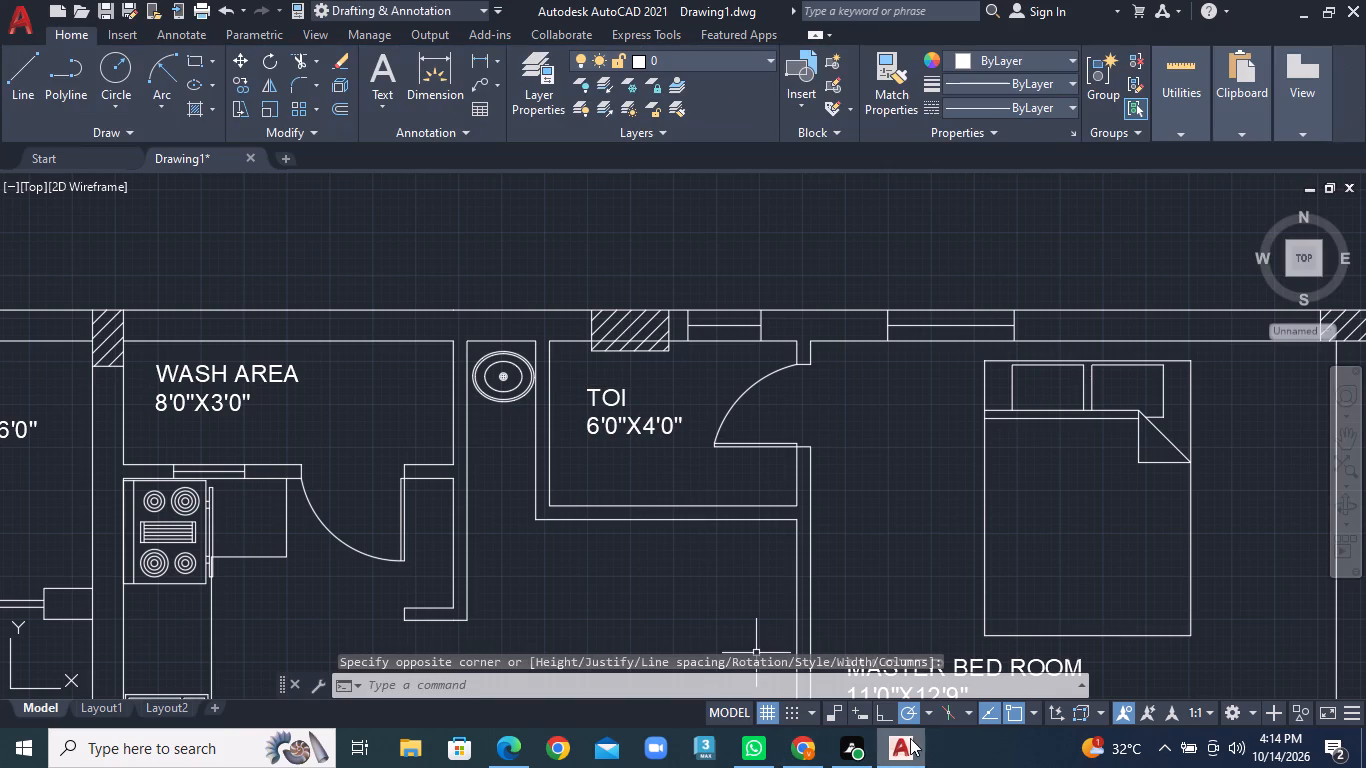
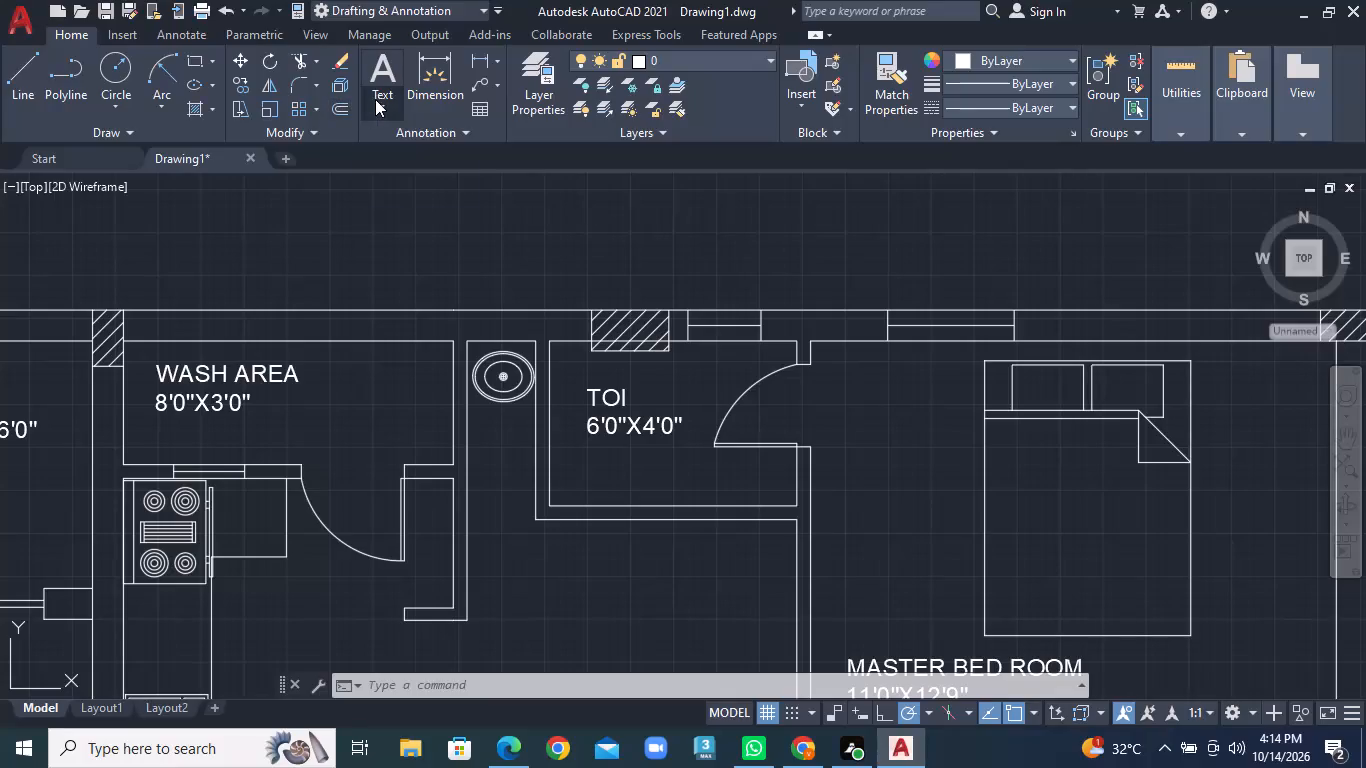
Add the two-line multiline text label "DIN" and "9'0"X8'9"" in the dining space between the kitchen and master bedroom.
click(404, 145)
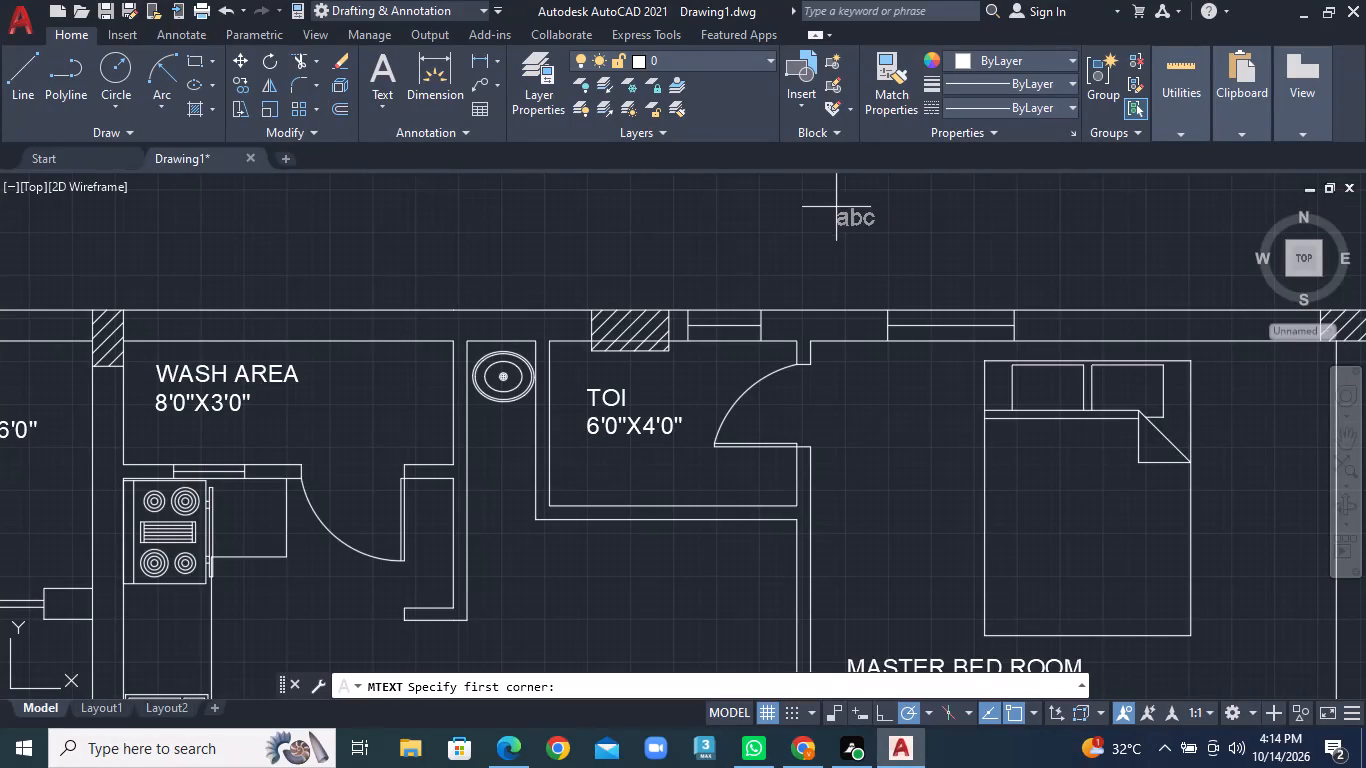
scroll(884, 464, down, 1)
middle_drag(881, 469, 983, 239)
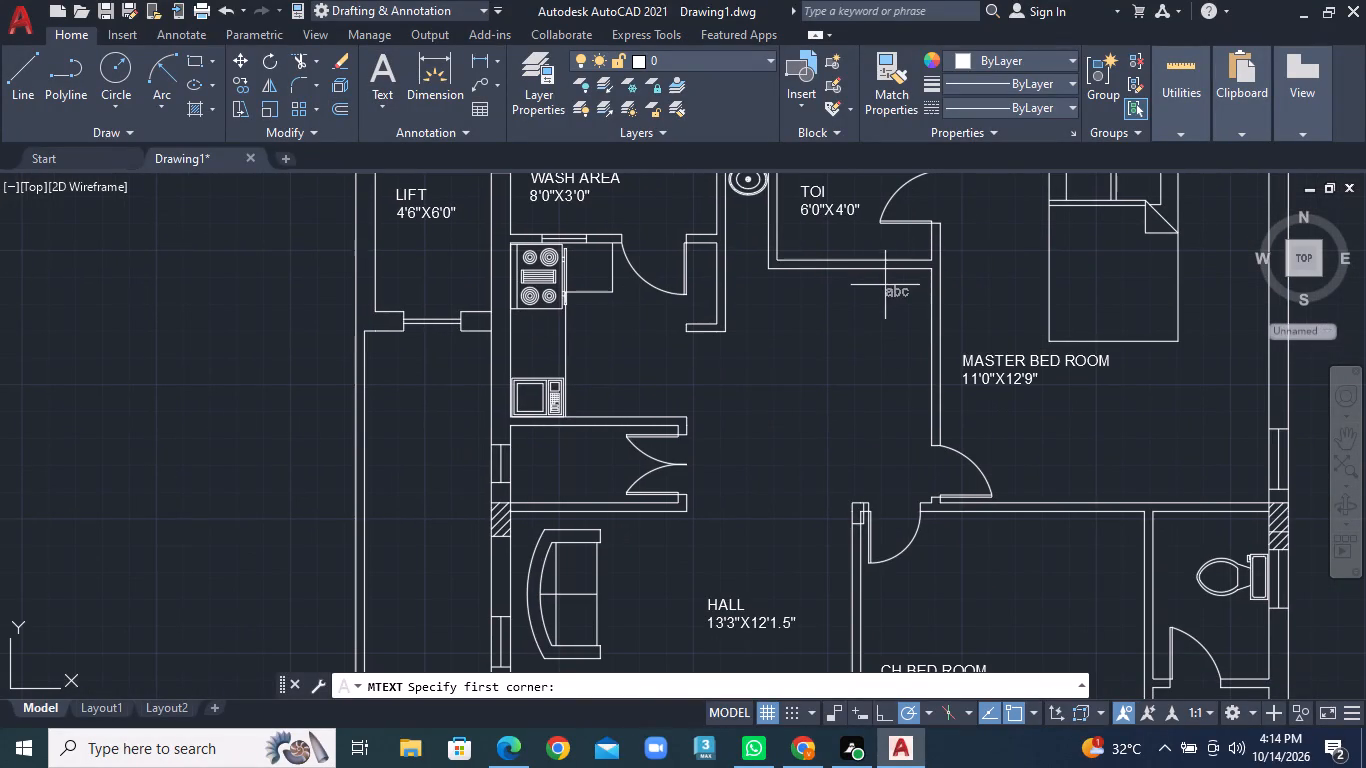
click(800, 333)
click(872, 395)
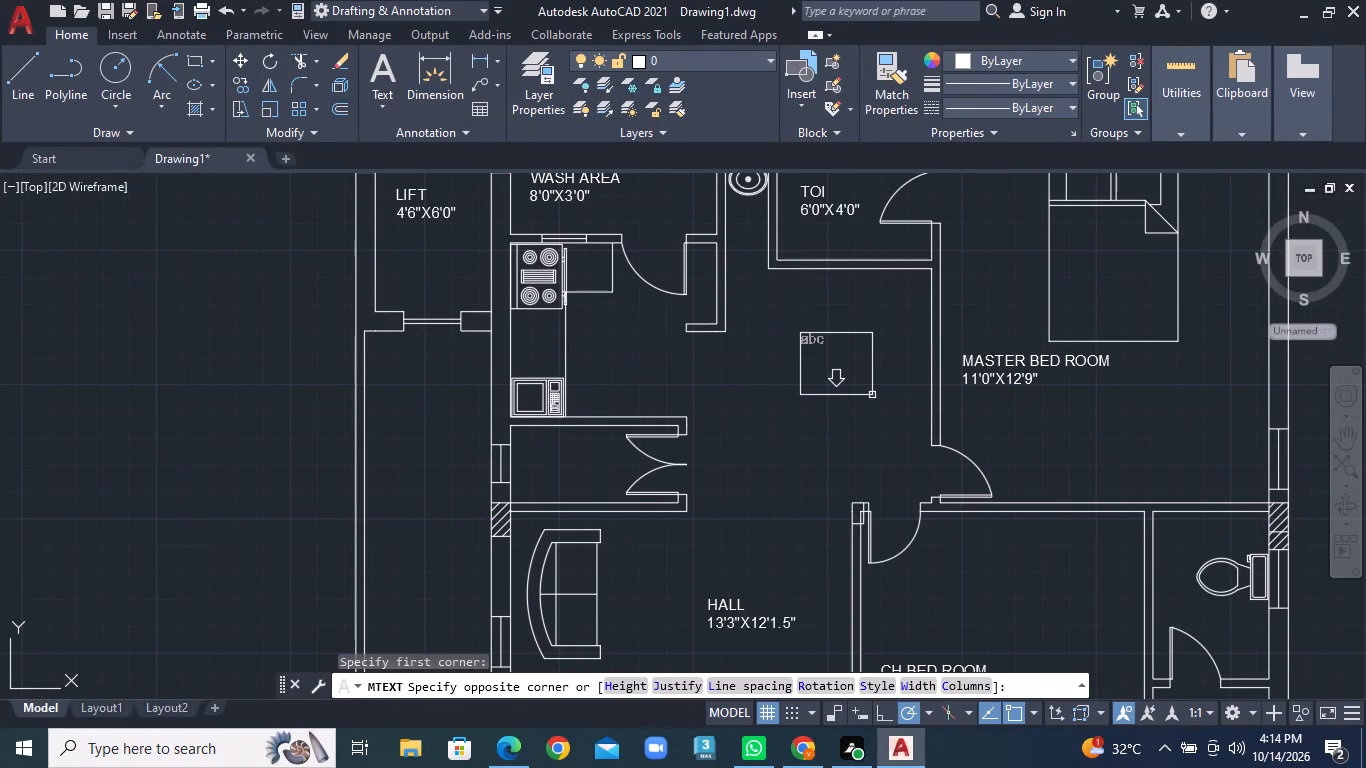
text(DIN)
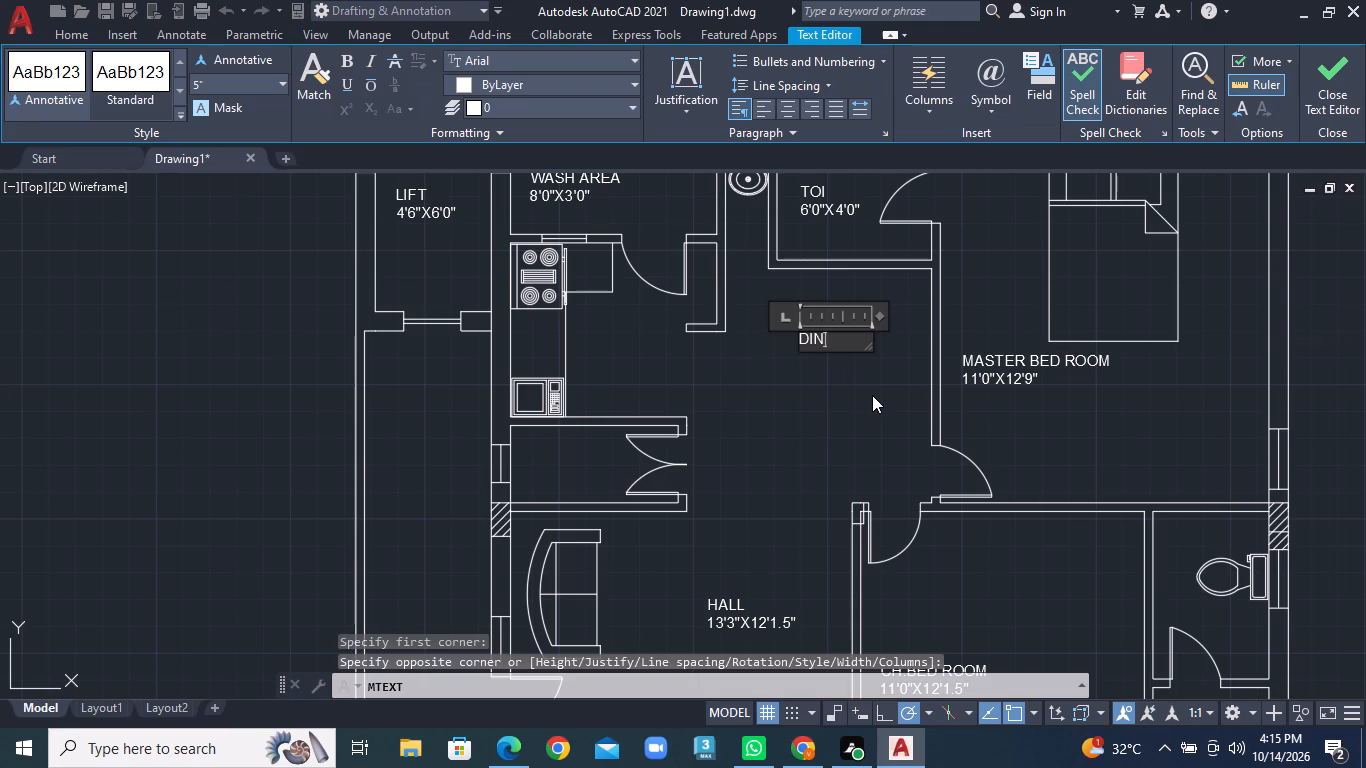
key(Return)
key(9)
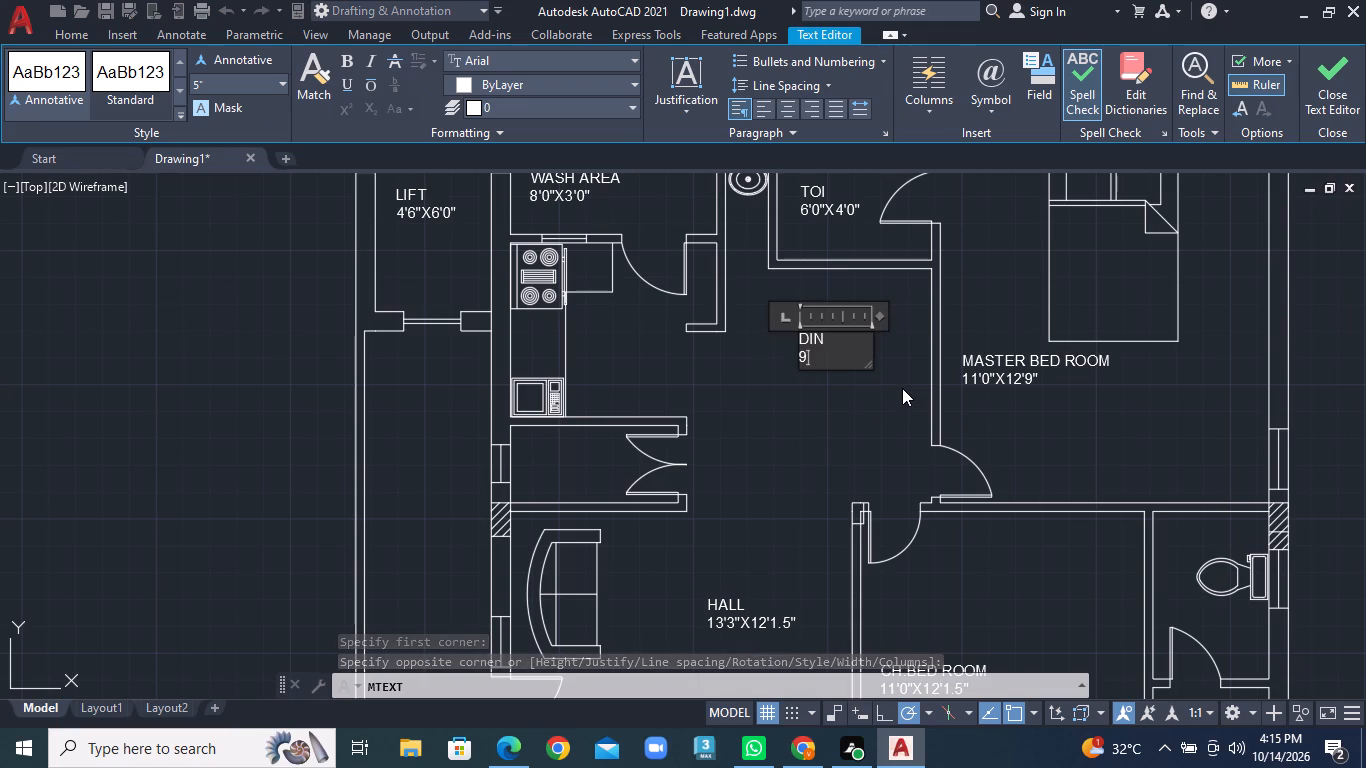
text('0")
key(x)
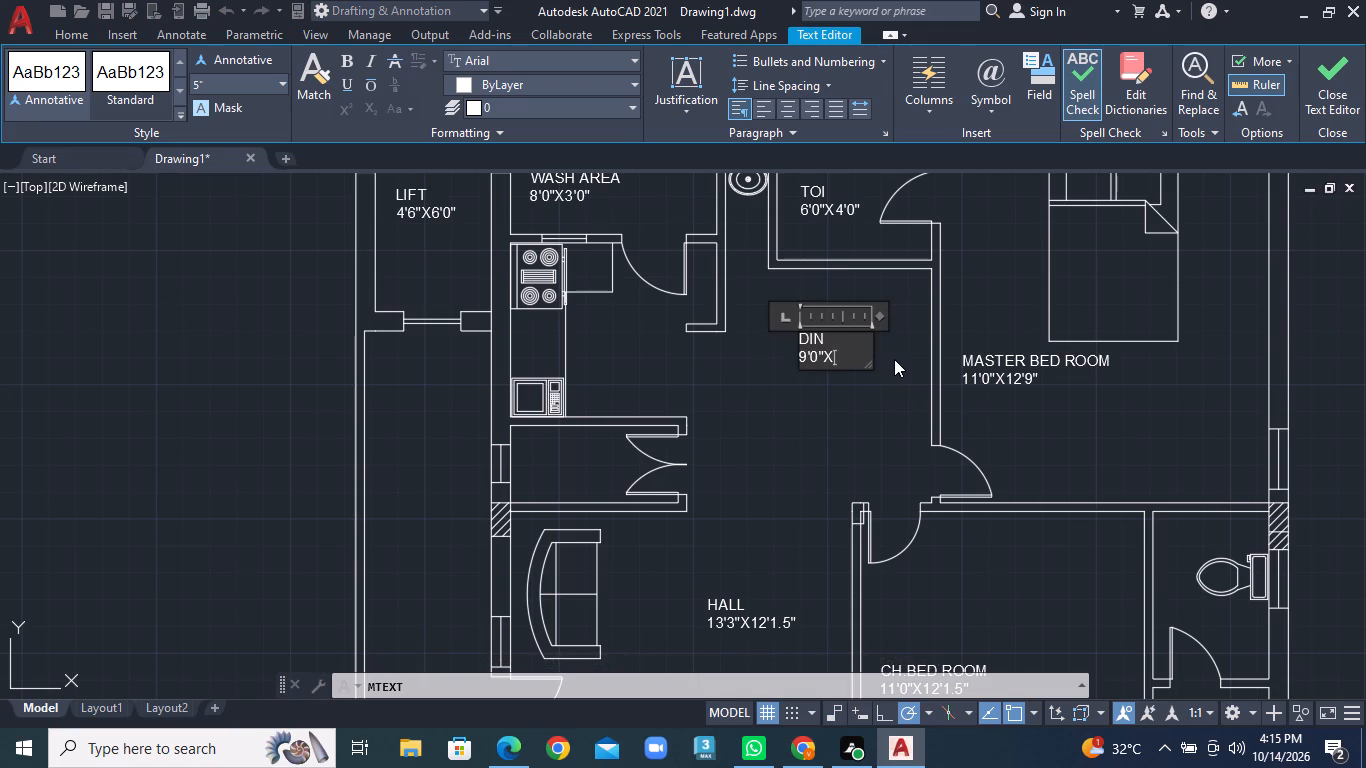
key(9)
key(BackSpace)
text(8'89")
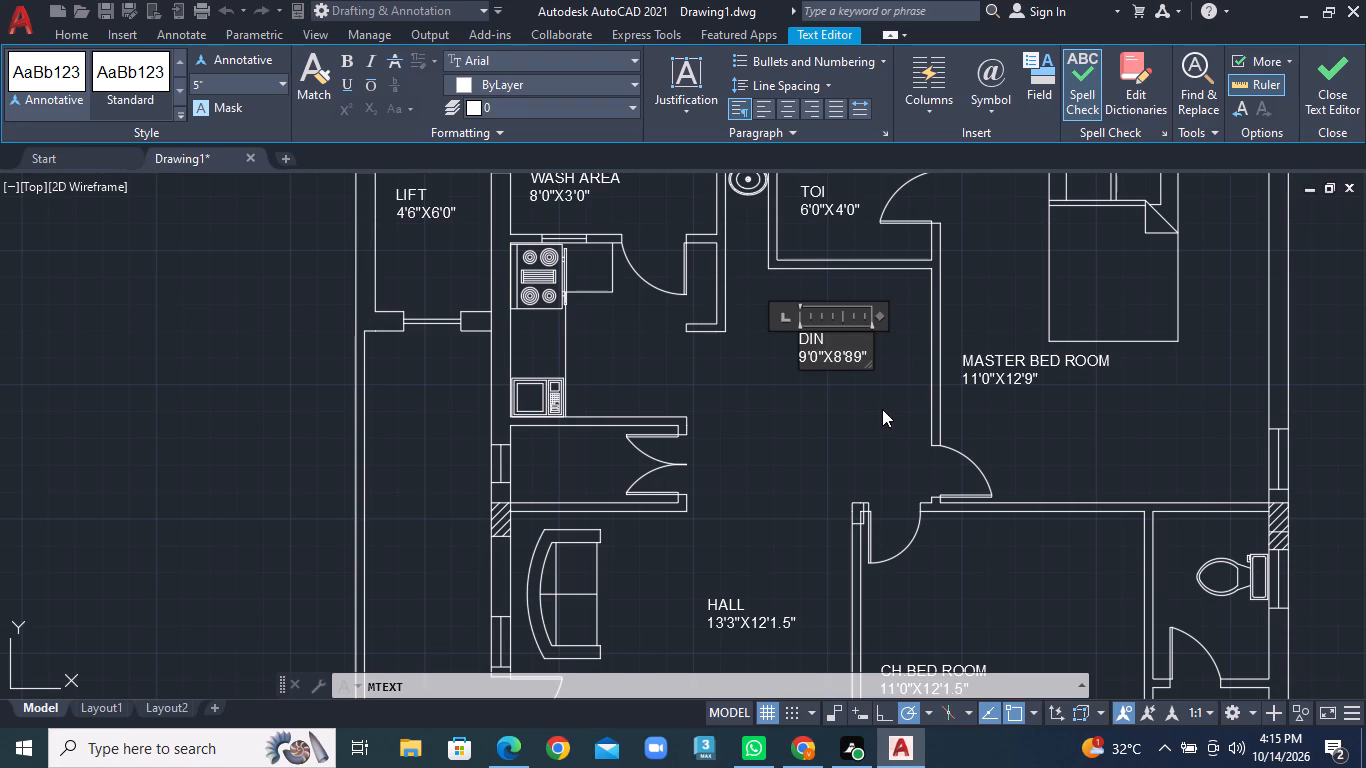
key(BackSpace)
key(BackSpace)
key(BackSpace)
text(9")
click(865, 417)
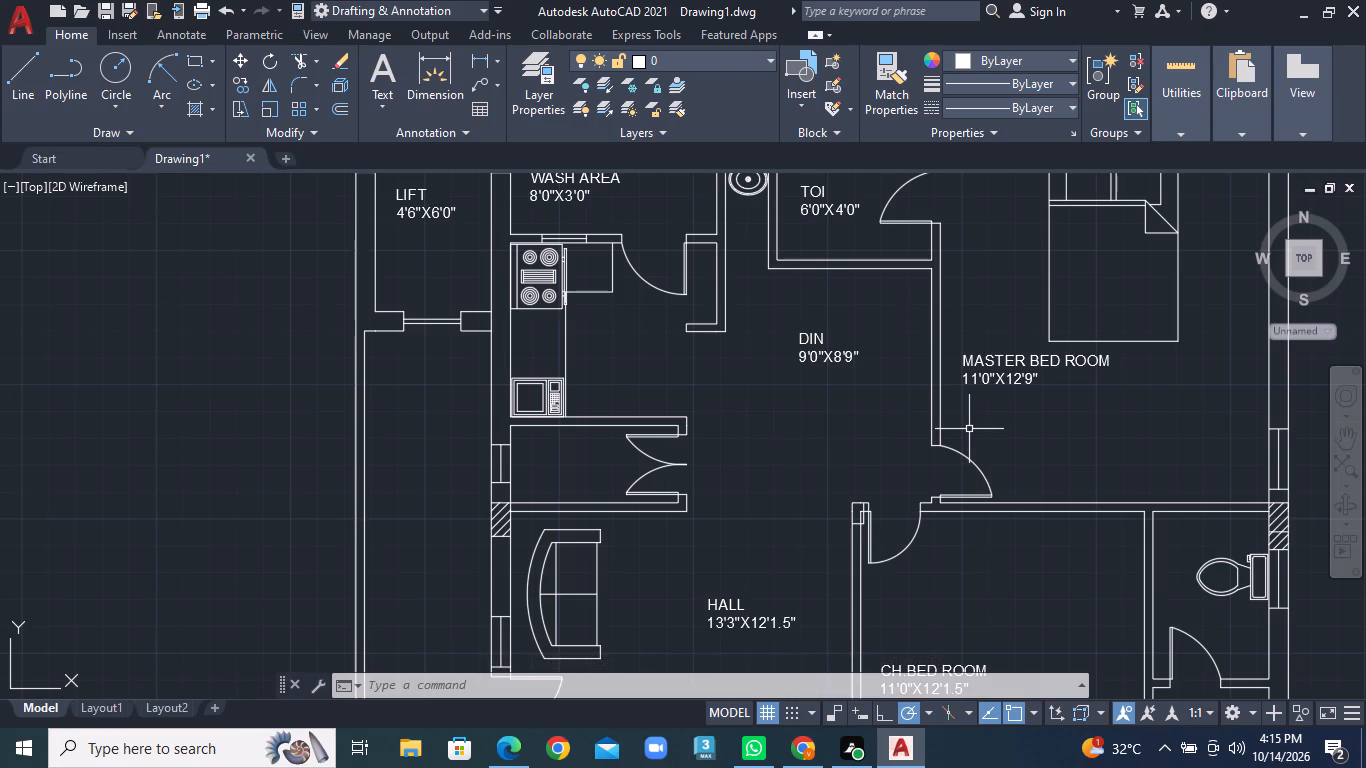
Add the two-line multiline text label "KITCHEN" and "8'0"X6'9"" in the upper unit's kitchen, just east of the stove.
scroll(1052, 441, down, 2)
middle_drag(1048, 479, 1021, 402)
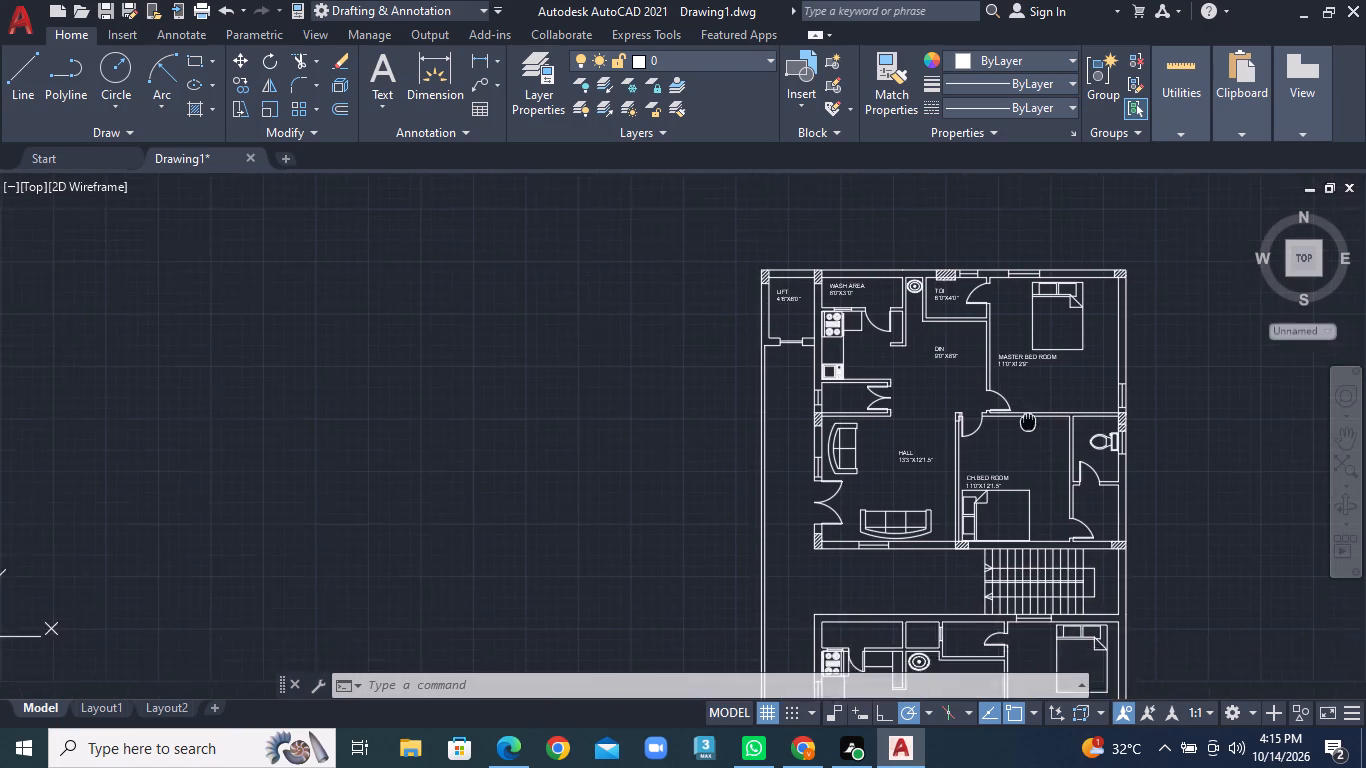
middle_drag(1021, 402, 1019, 401)
scroll(908, 364, up, 2)
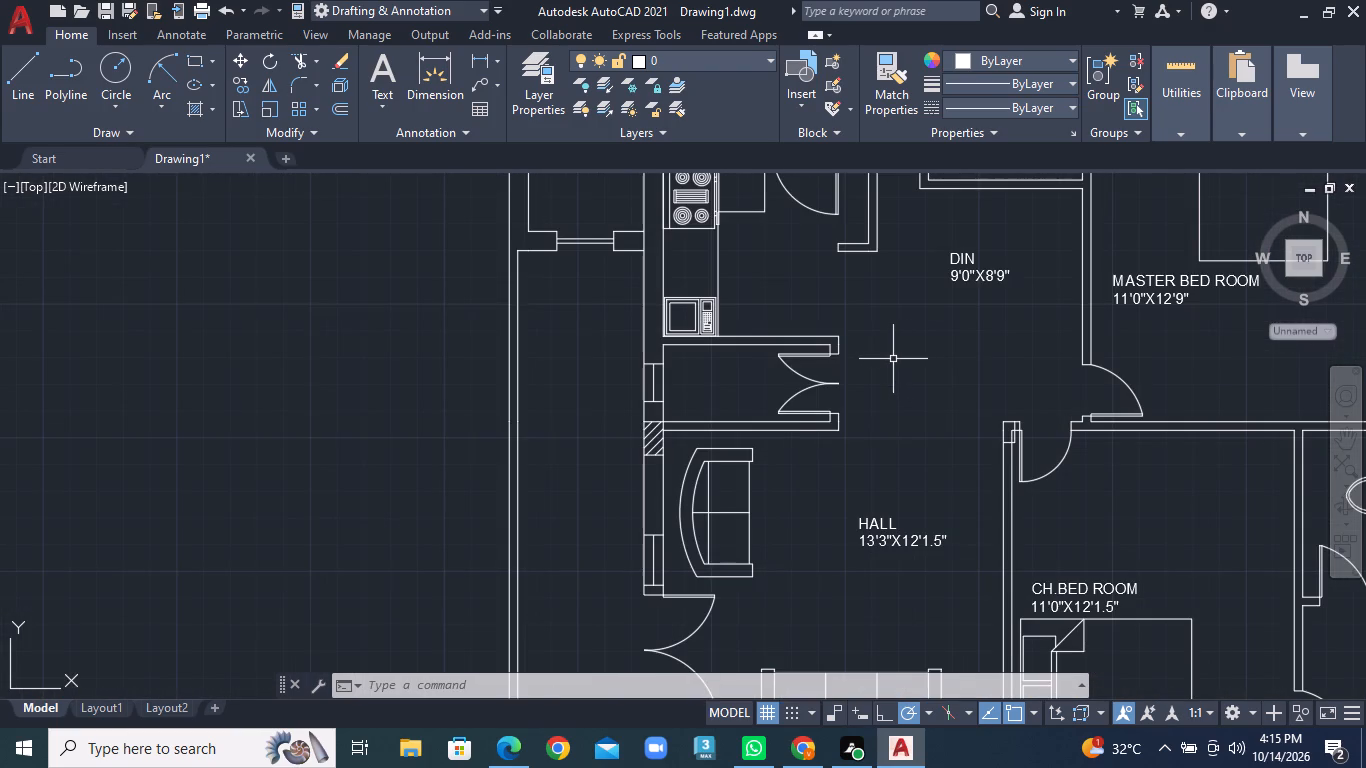
scroll(860, 314, up, 1)
middle_drag(765, 307, 919, 436)
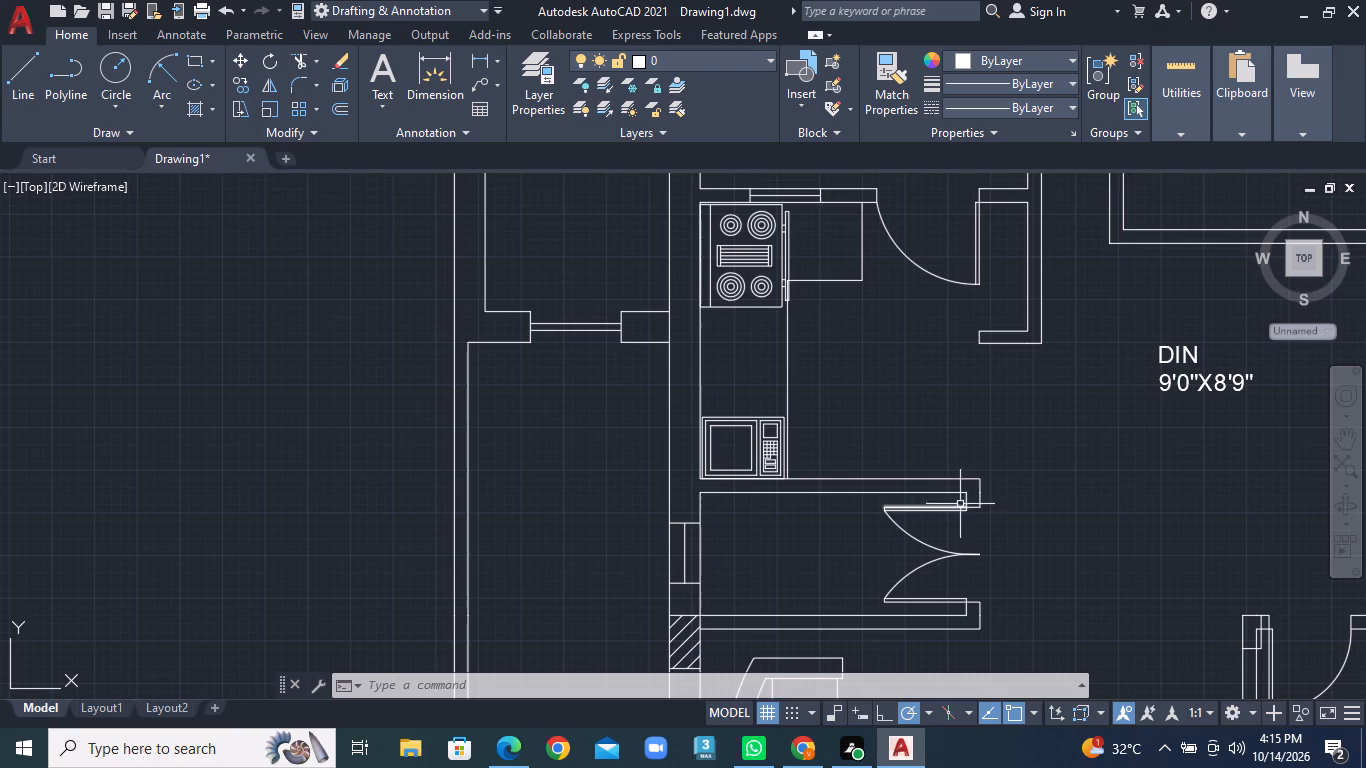
scroll(824, 215, up, 3)
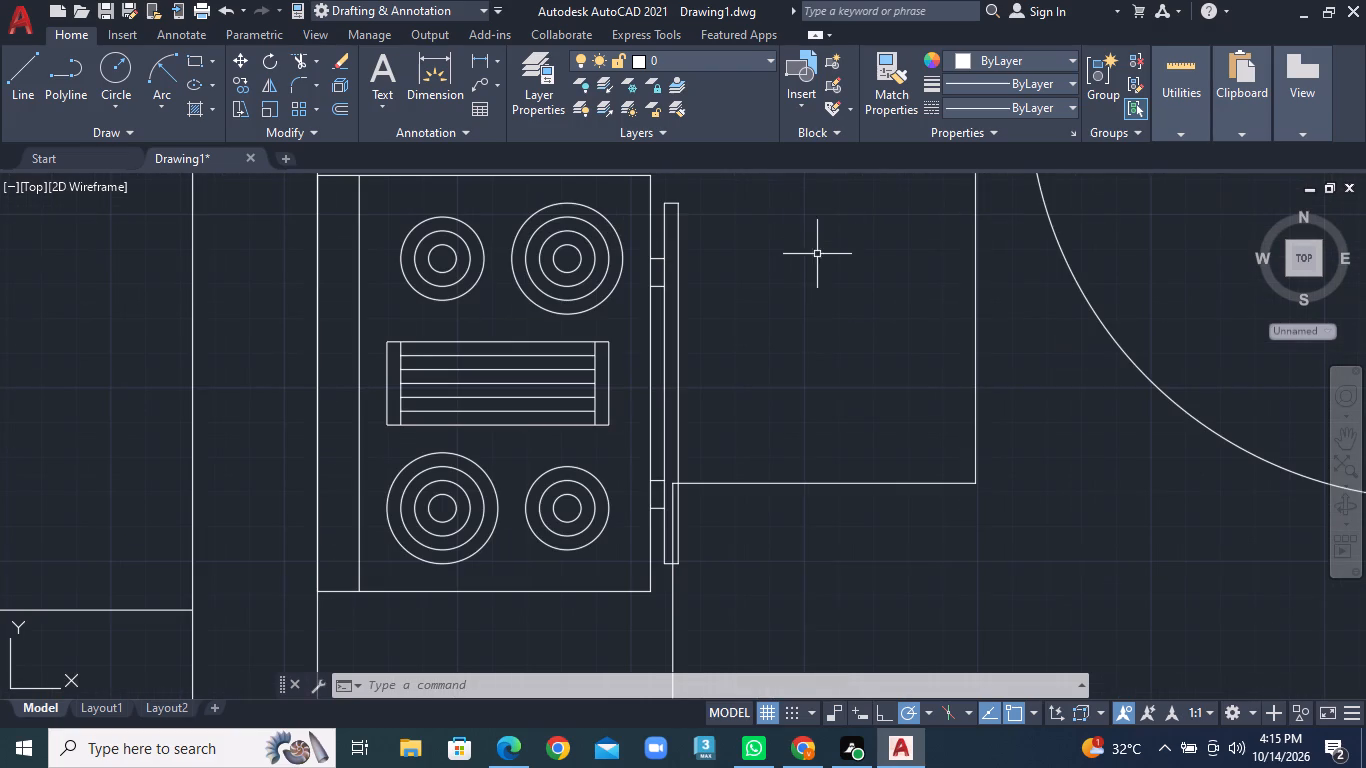
right_click(794, 268)
click(818, 283)
click(693, 253)
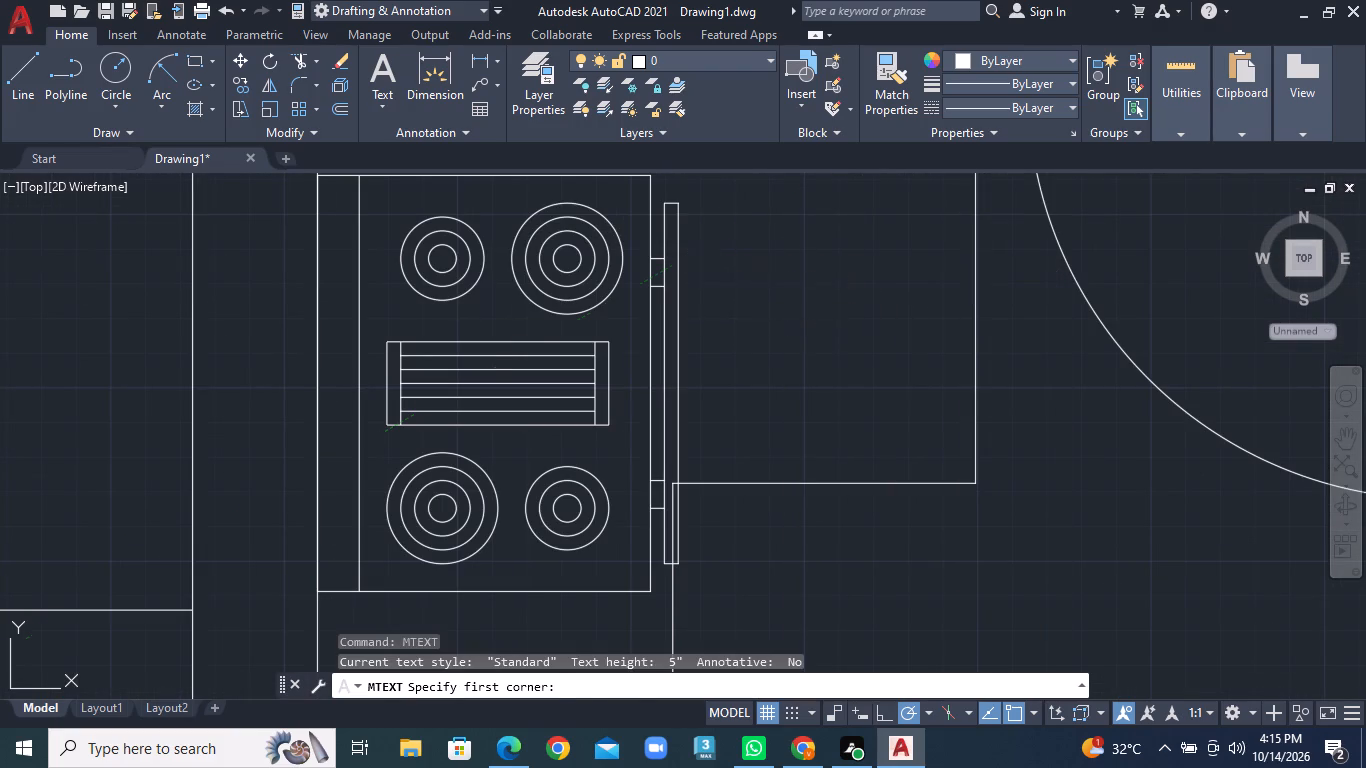
click(1058, 328)
text(KITCHEN)
key(Return)
text(8'0")
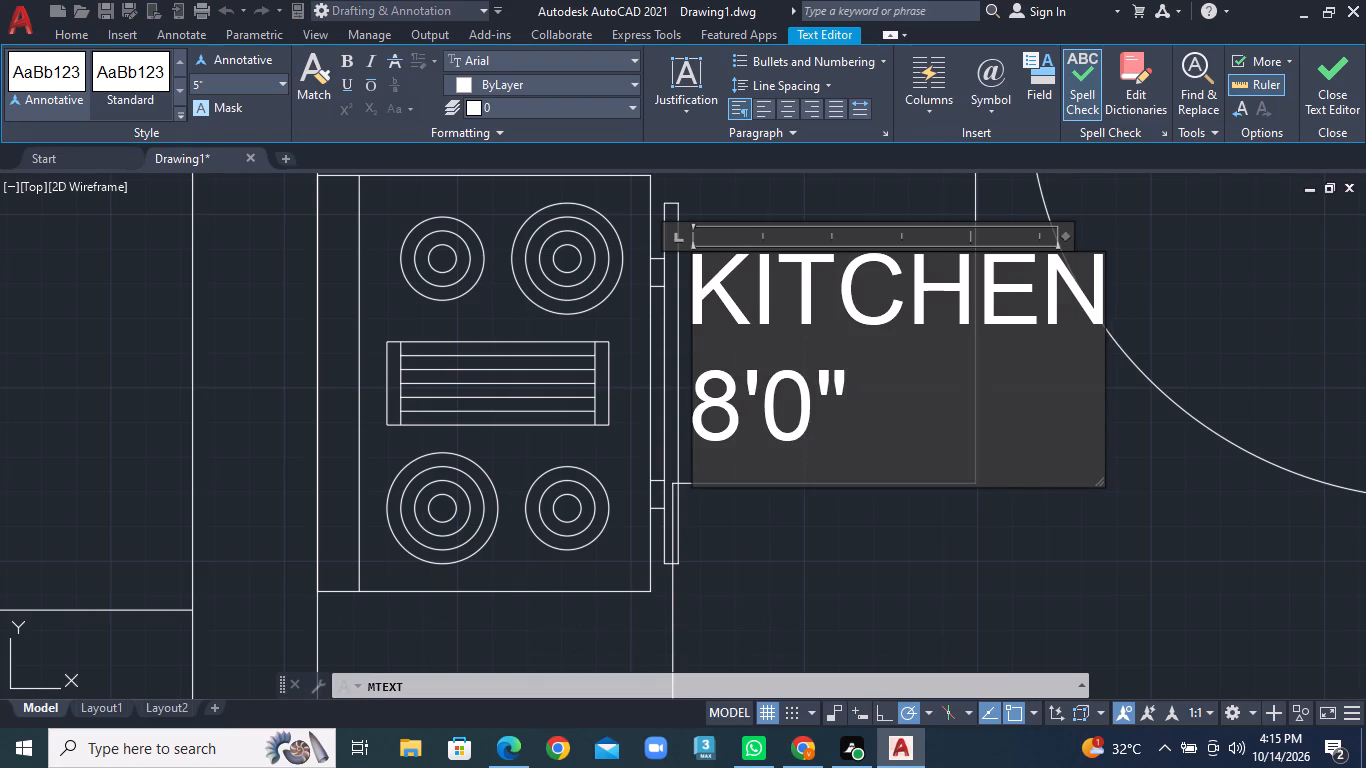
key(x)
key(6)
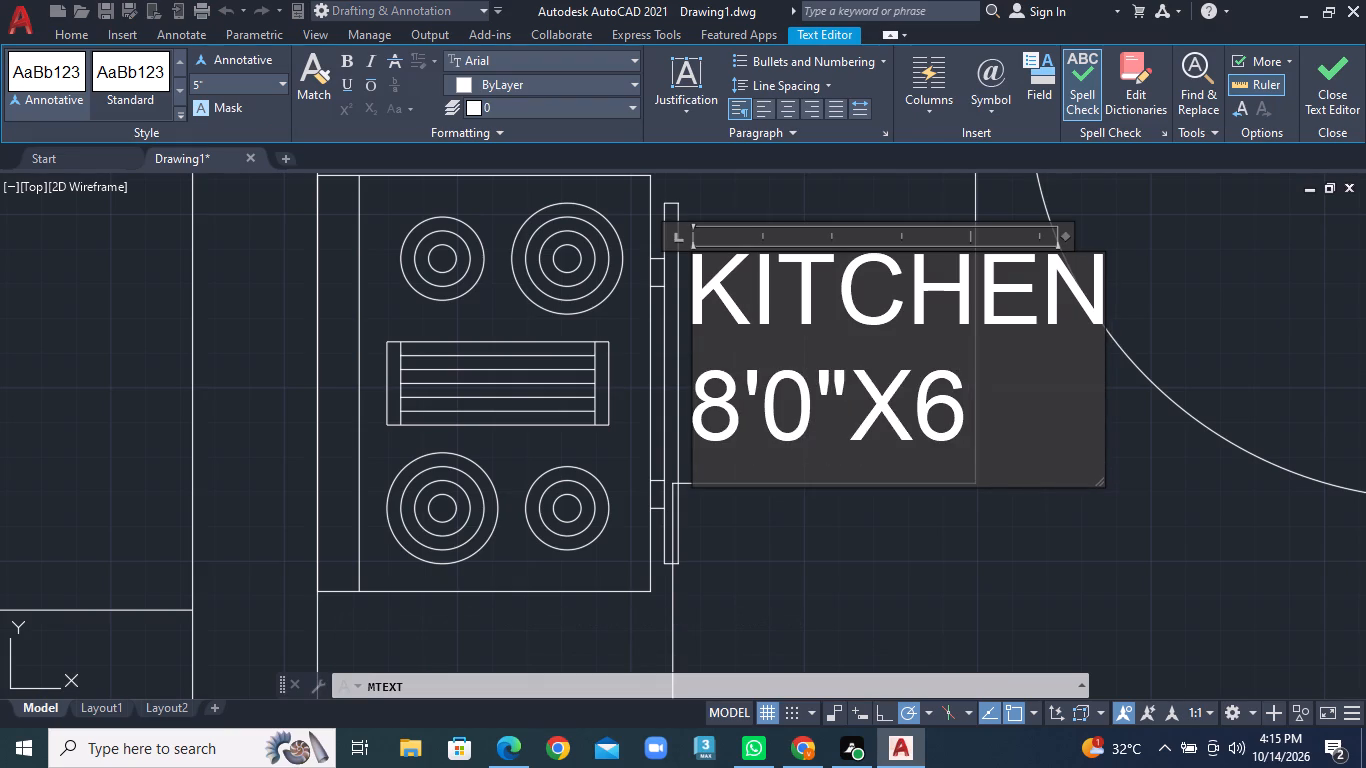
text('9")
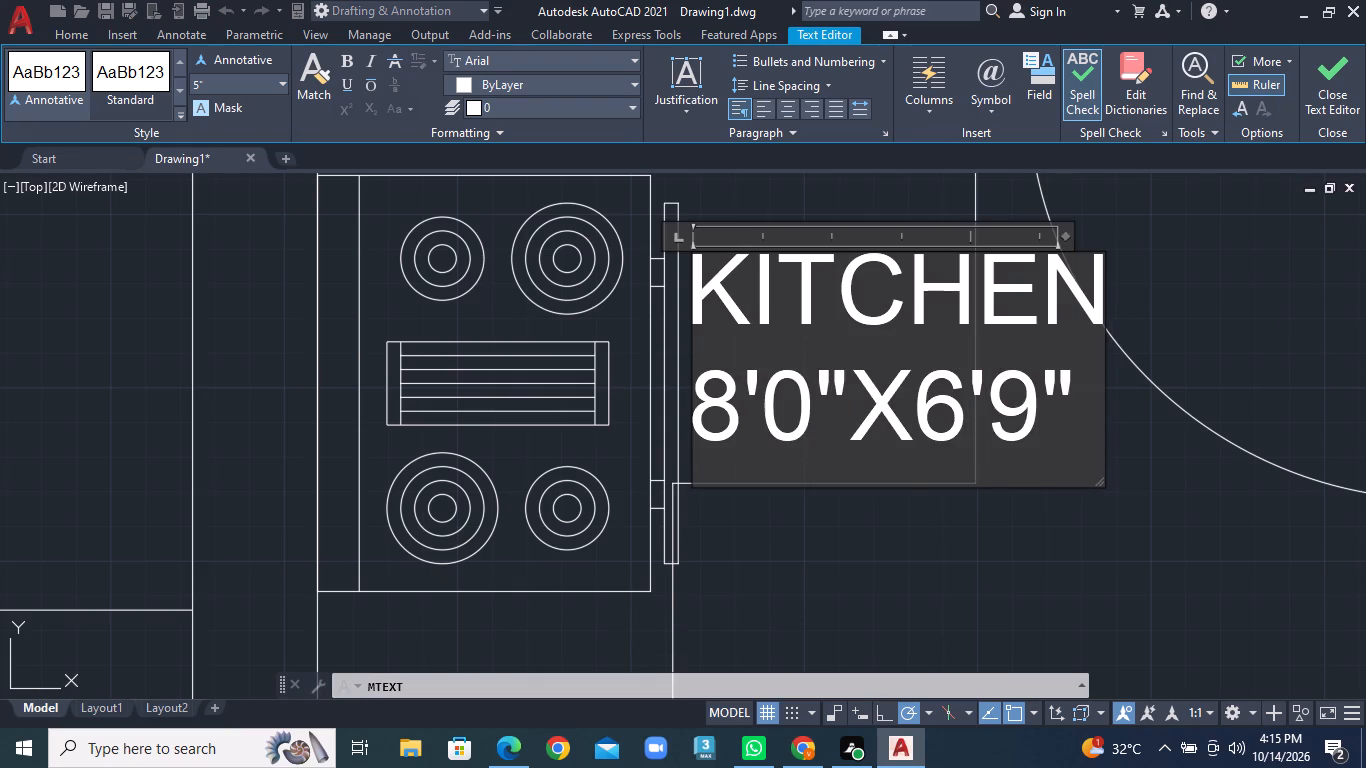
click(1029, 513)
Add the two-line multiline text label "PUJA" and "6'6"X3'0"" inside the small double-door room south of the kitchen.
scroll(1029, 513, down, 3)
middle_drag(981, 515, 956, 259)
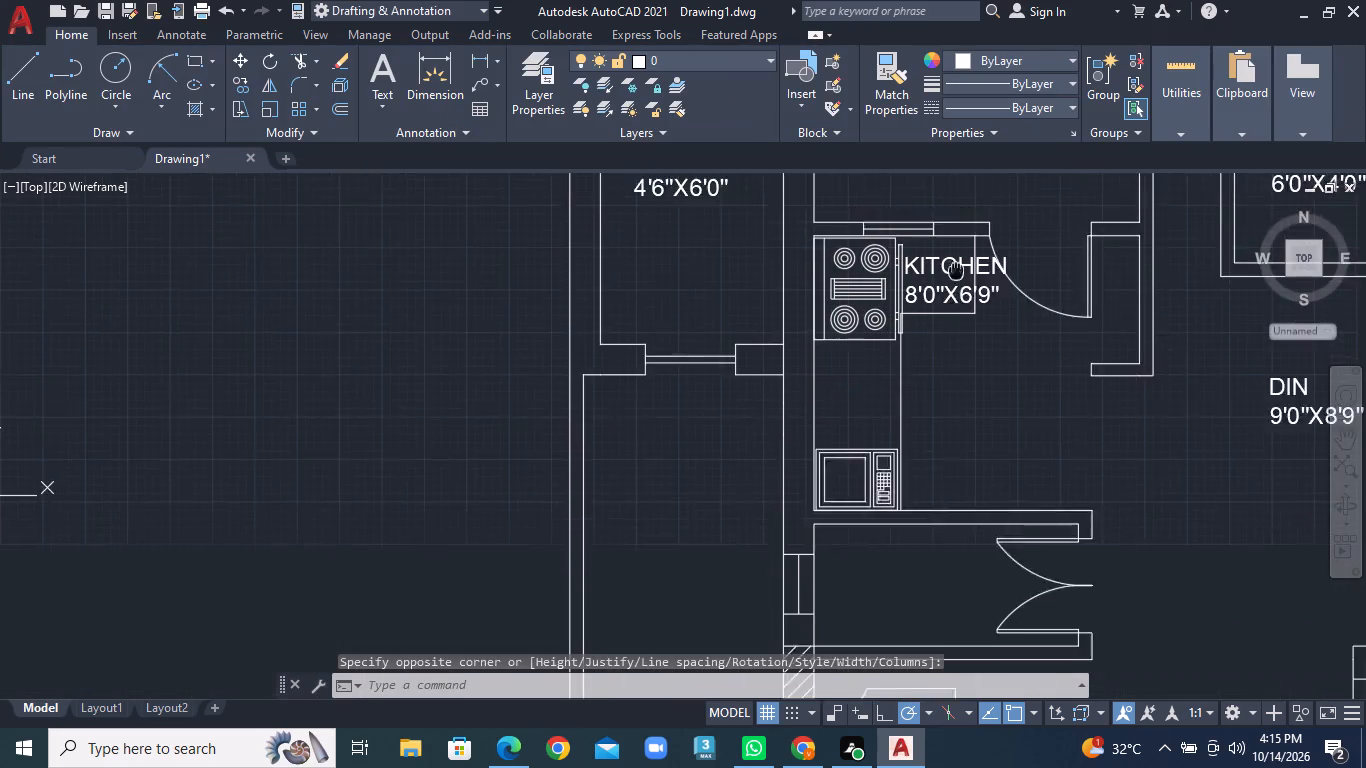
middle_drag(956, 259, 956, 252)
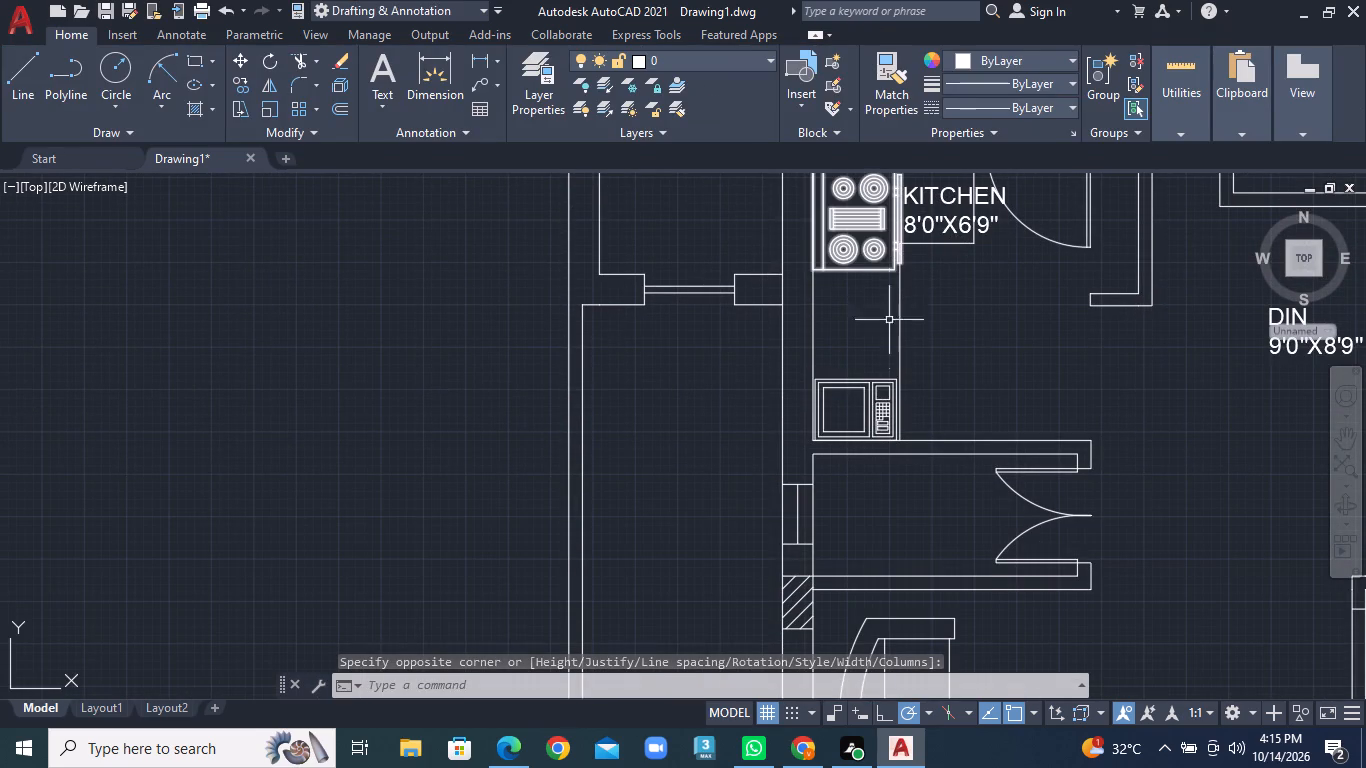
middle_drag(960, 486, 954, 348)
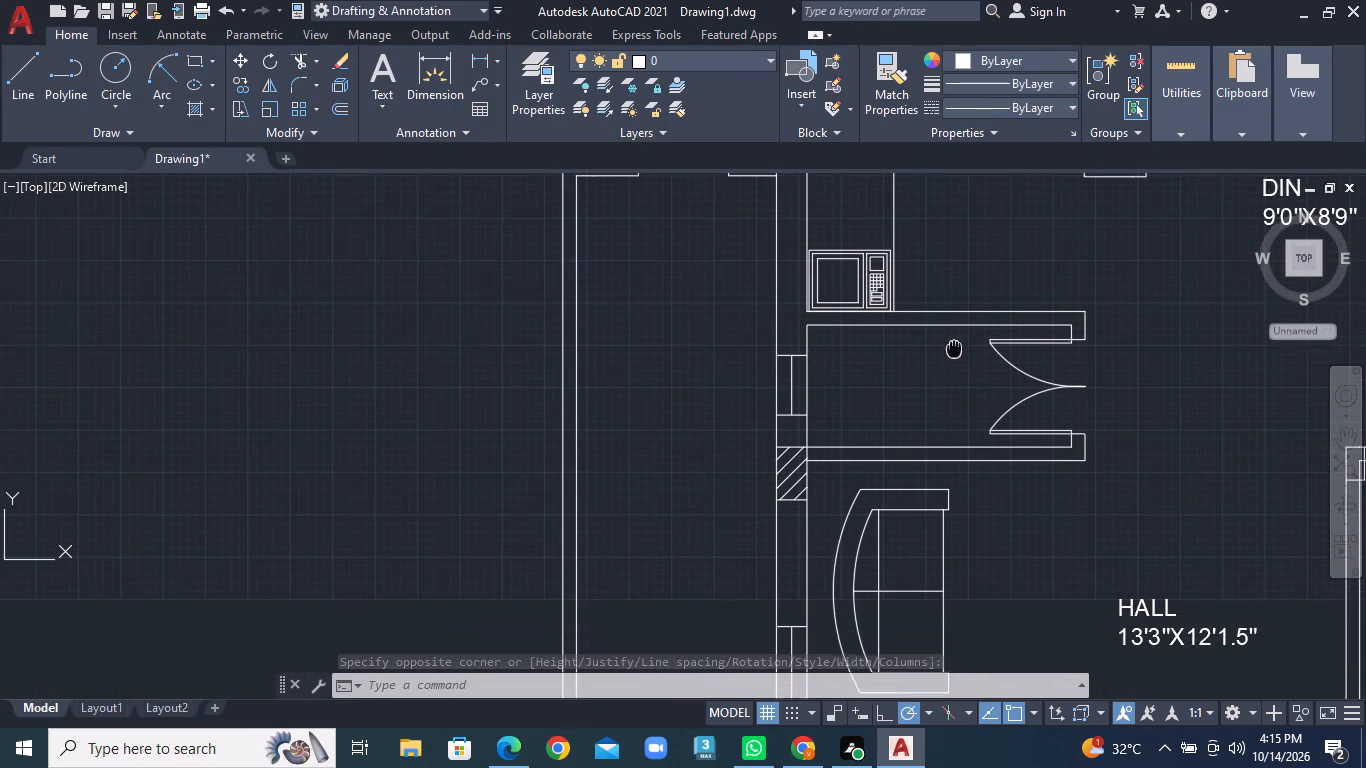
scroll(888, 375, up, 1)
right_click(880, 376)
click(972, 26)
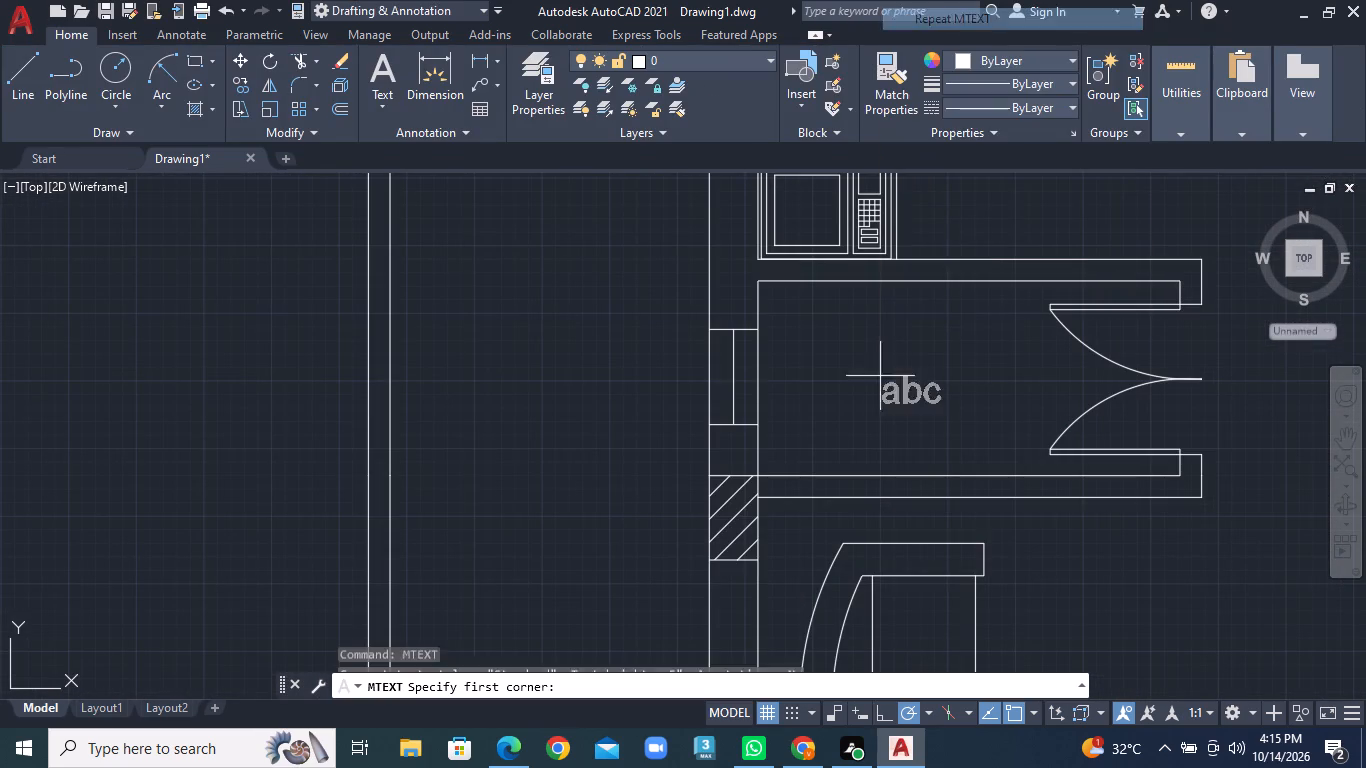
click(805, 333)
click(1009, 409)
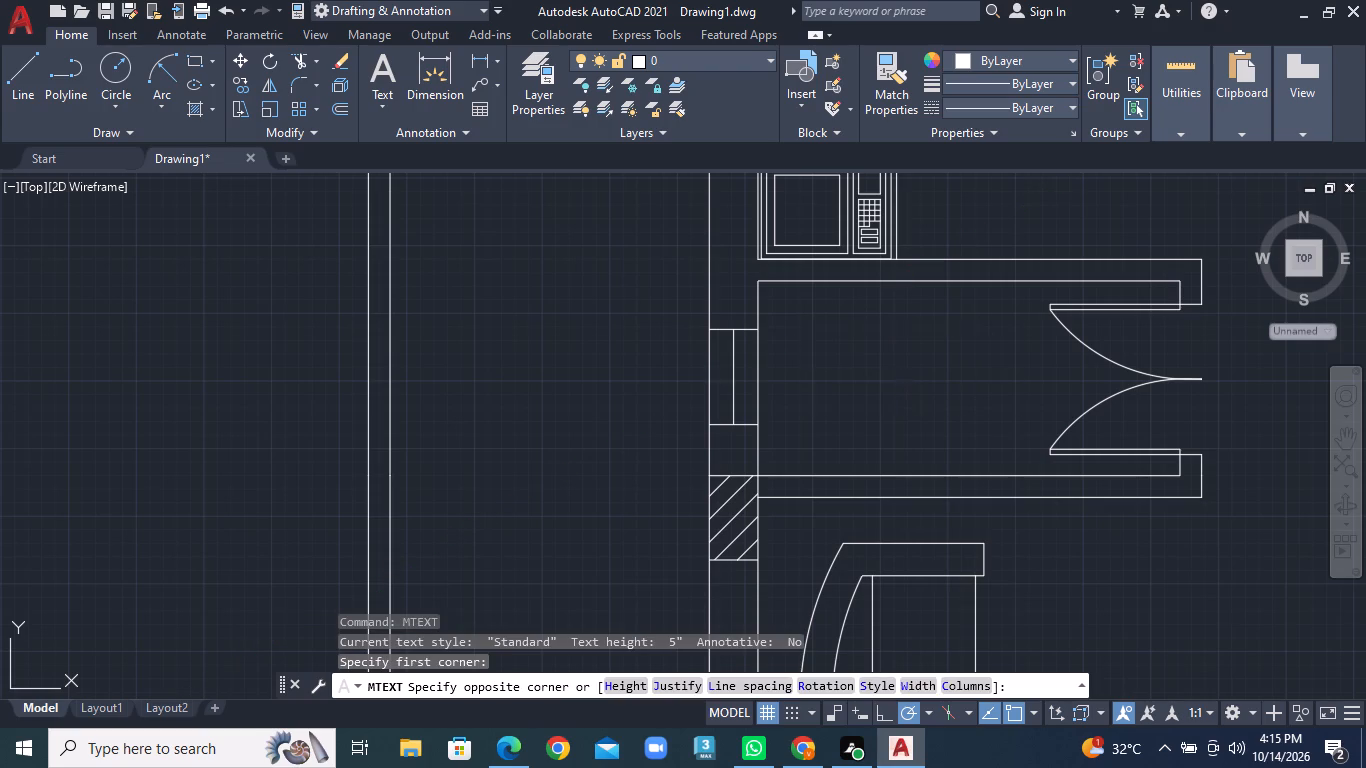
text(PUJA)
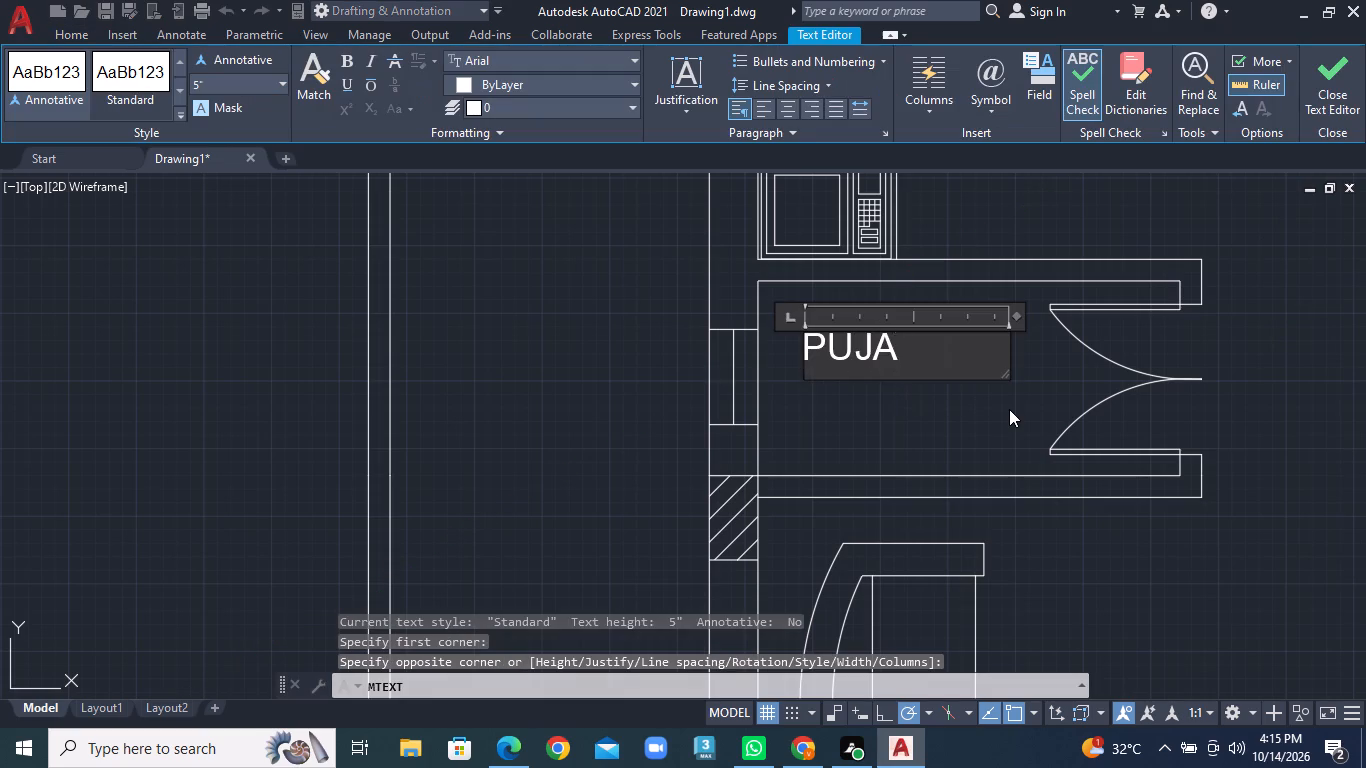
key(Return)
key(6)
text('6"X)
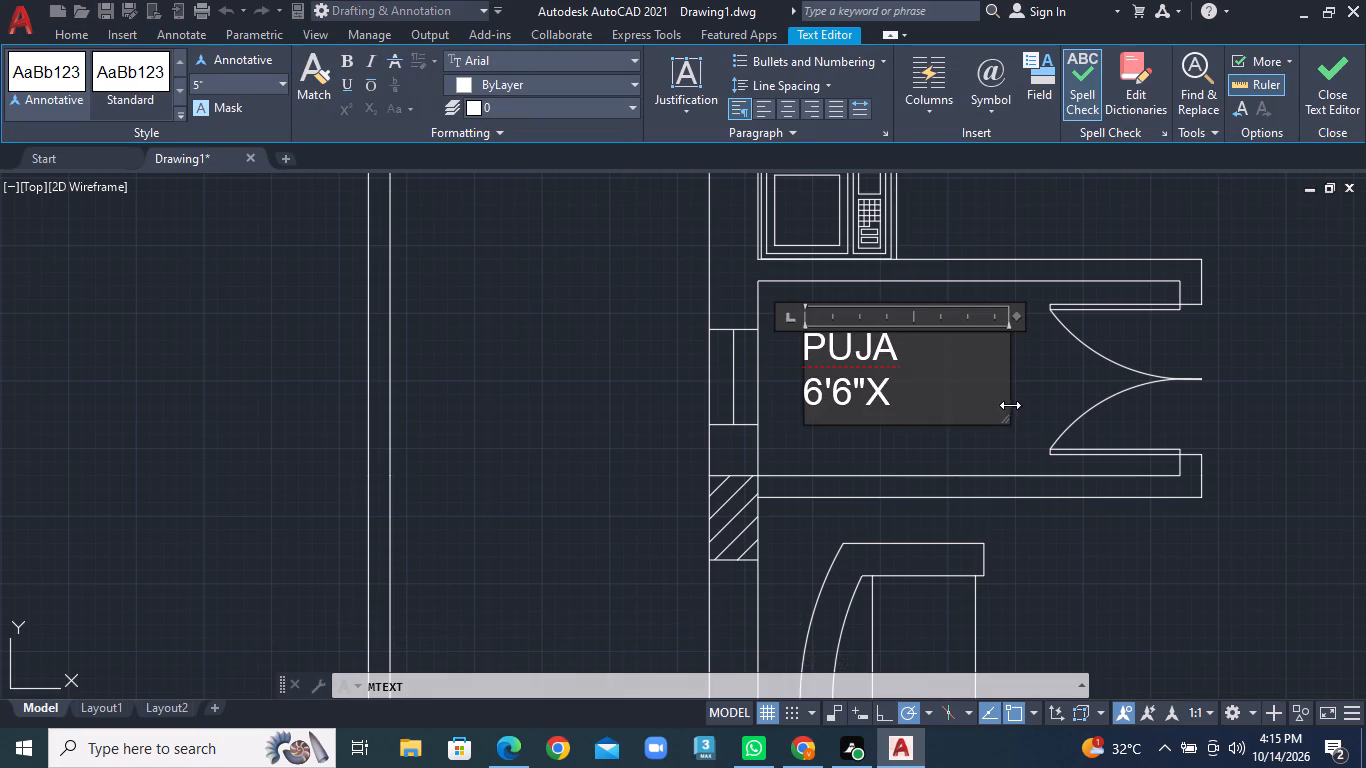
text(3'0")
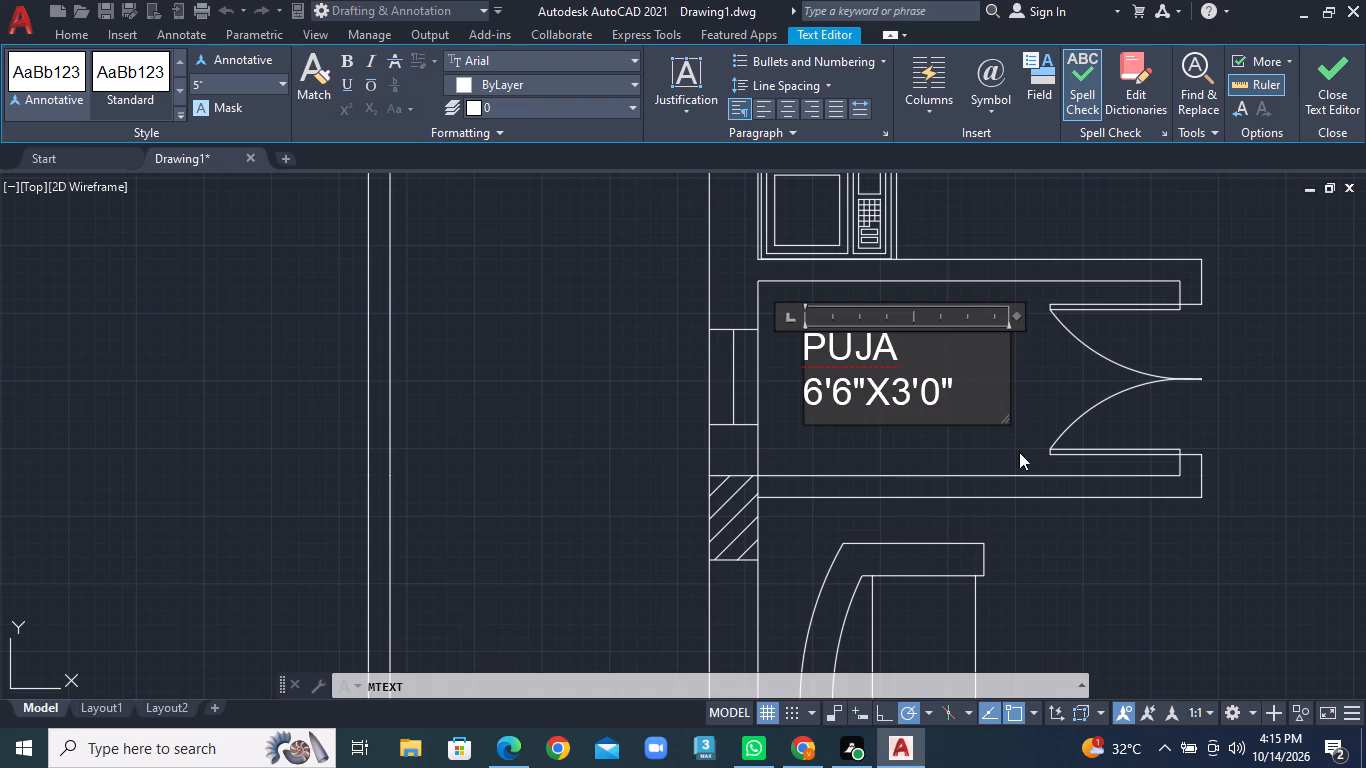
click(1042, 549)
Add the multiline text tag "V" outside the west wall beside the puja room's ventilator opening.
scroll(1045, 544, down, 2)
middle_drag(1048, 543, 1017, 524)
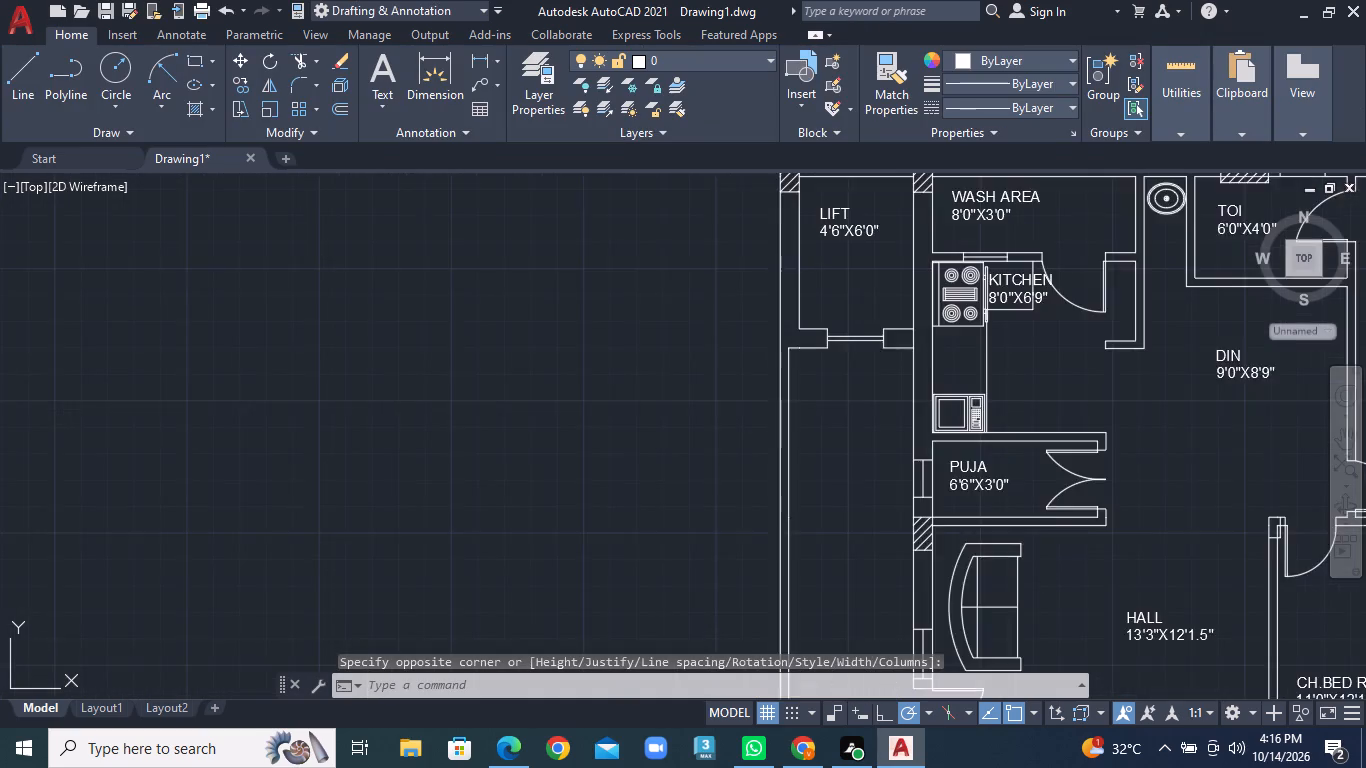
middle_drag(1017, 524, 969, 247)
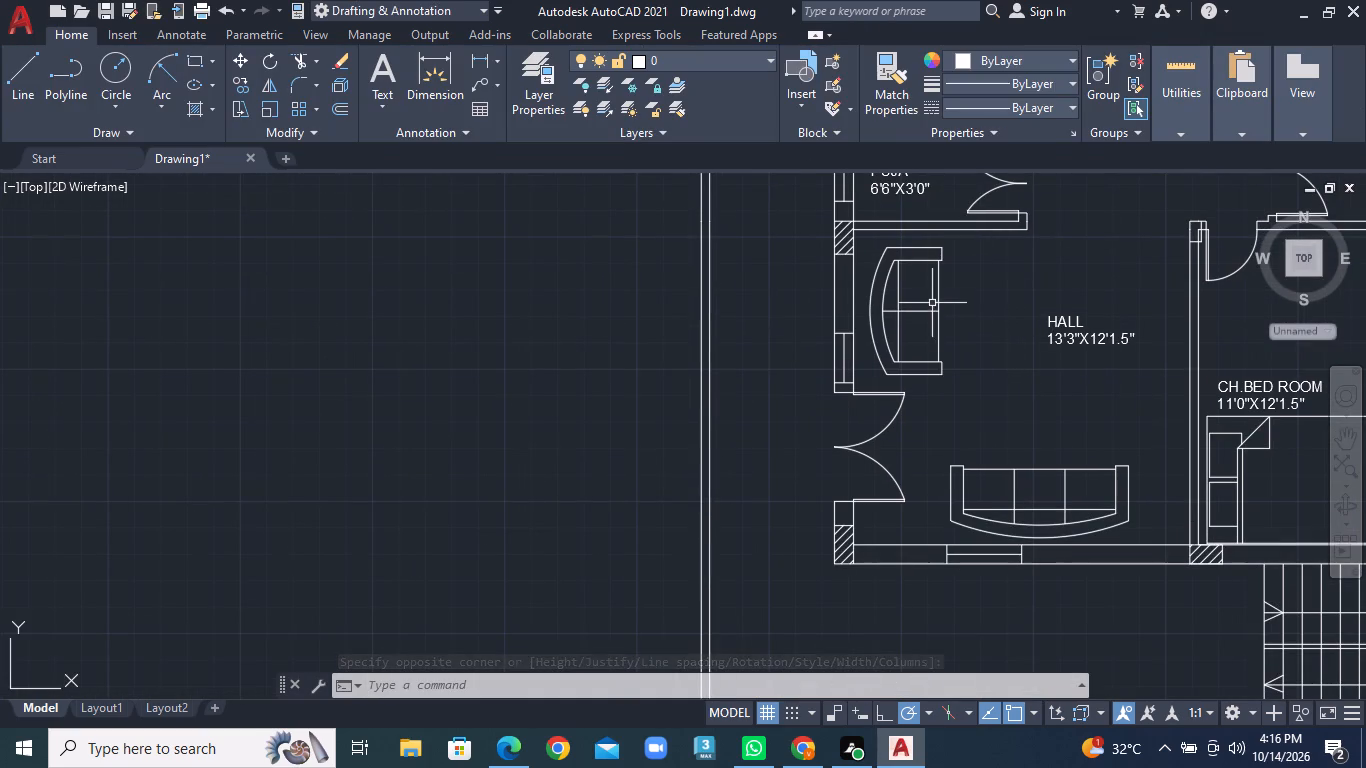
middle_drag(904, 311, 905, 487)
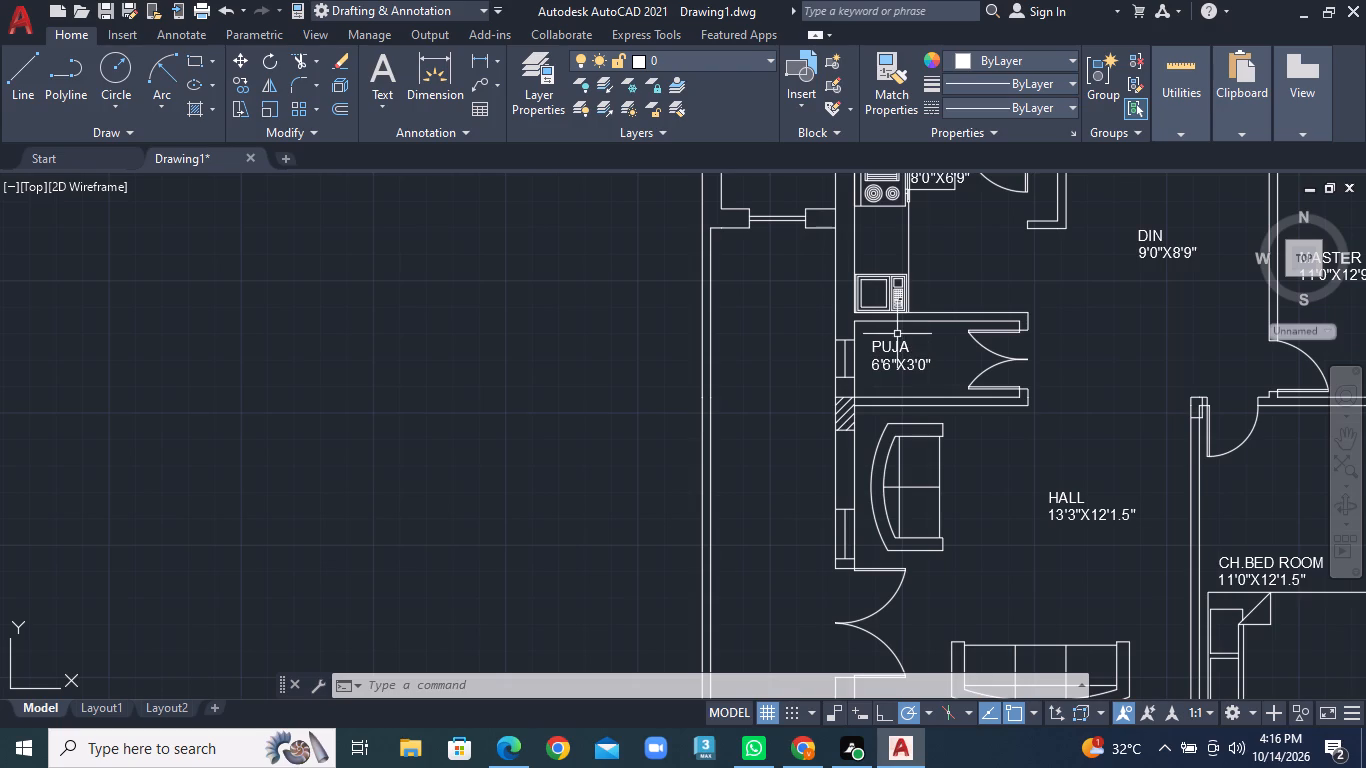
middle_click(897, 310)
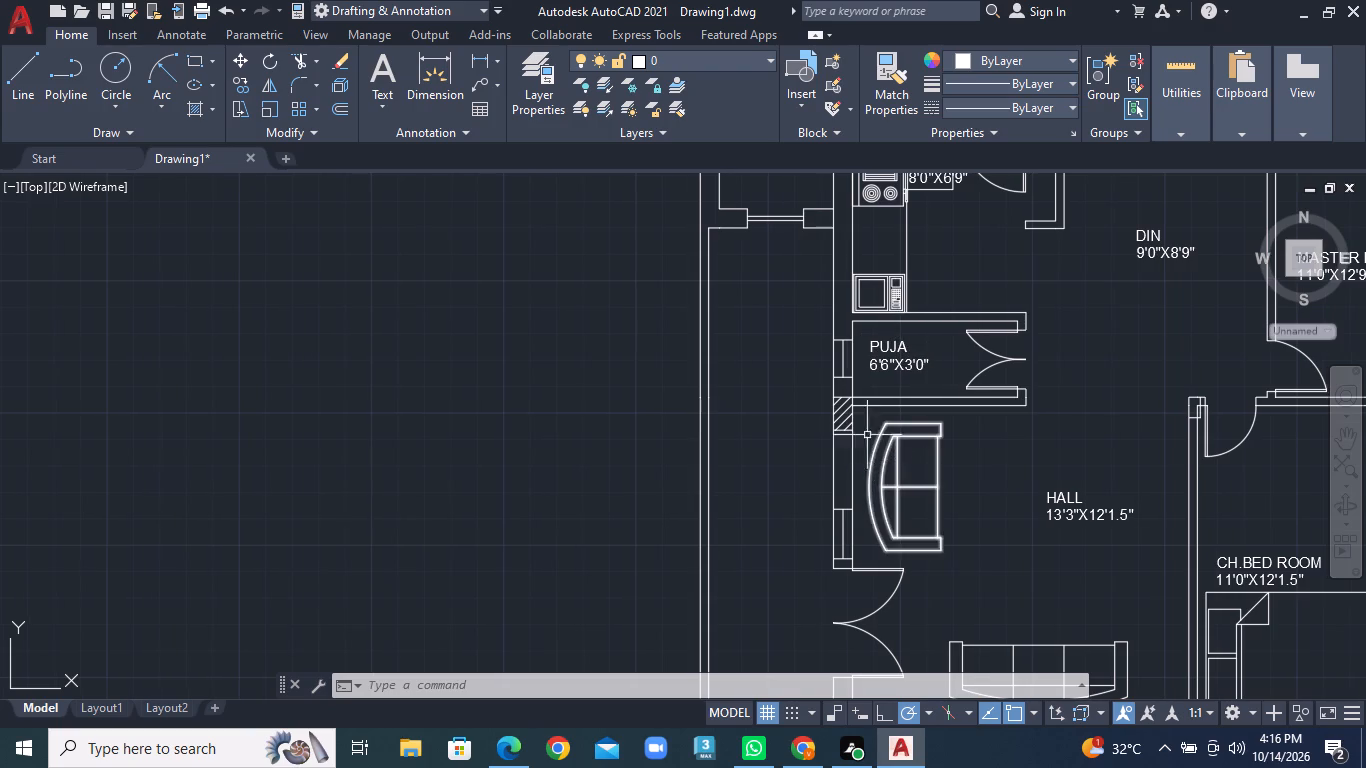
scroll(832, 271, up, 1)
middle_click(777, 278)
middle_drag(764, 322, 703, 528)
middle_drag(770, 502, 815, 249)
right_click(736, 361)
click(767, 370)
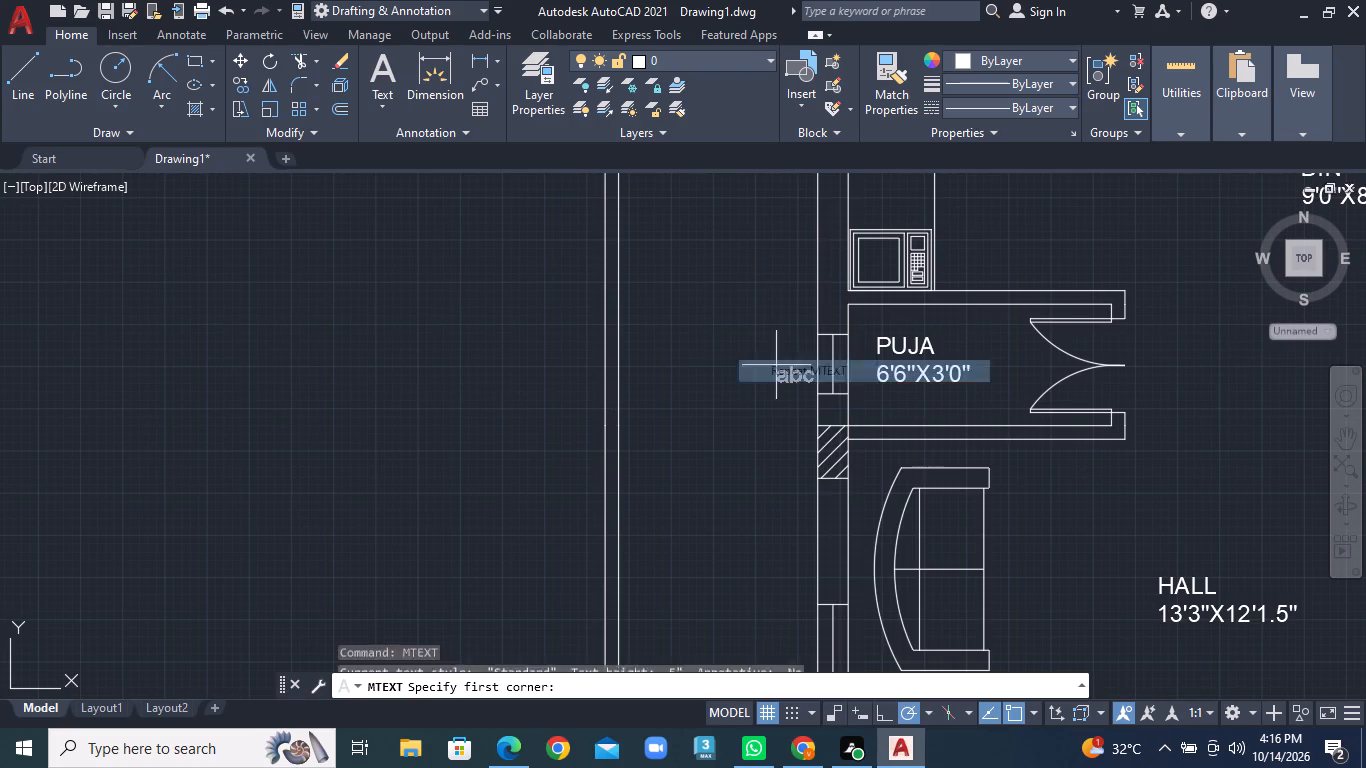
click(777, 350)
click(797, 368)
key(v)
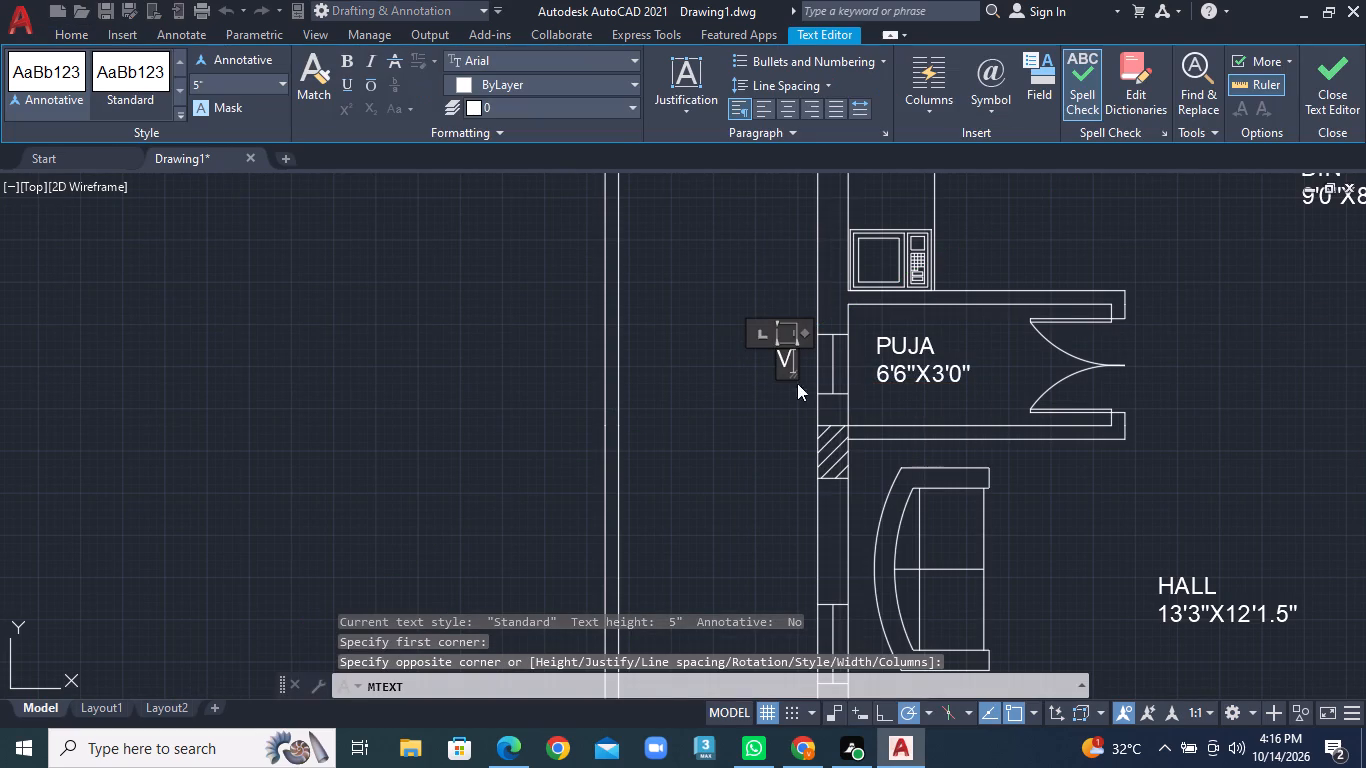
click(791, 418)
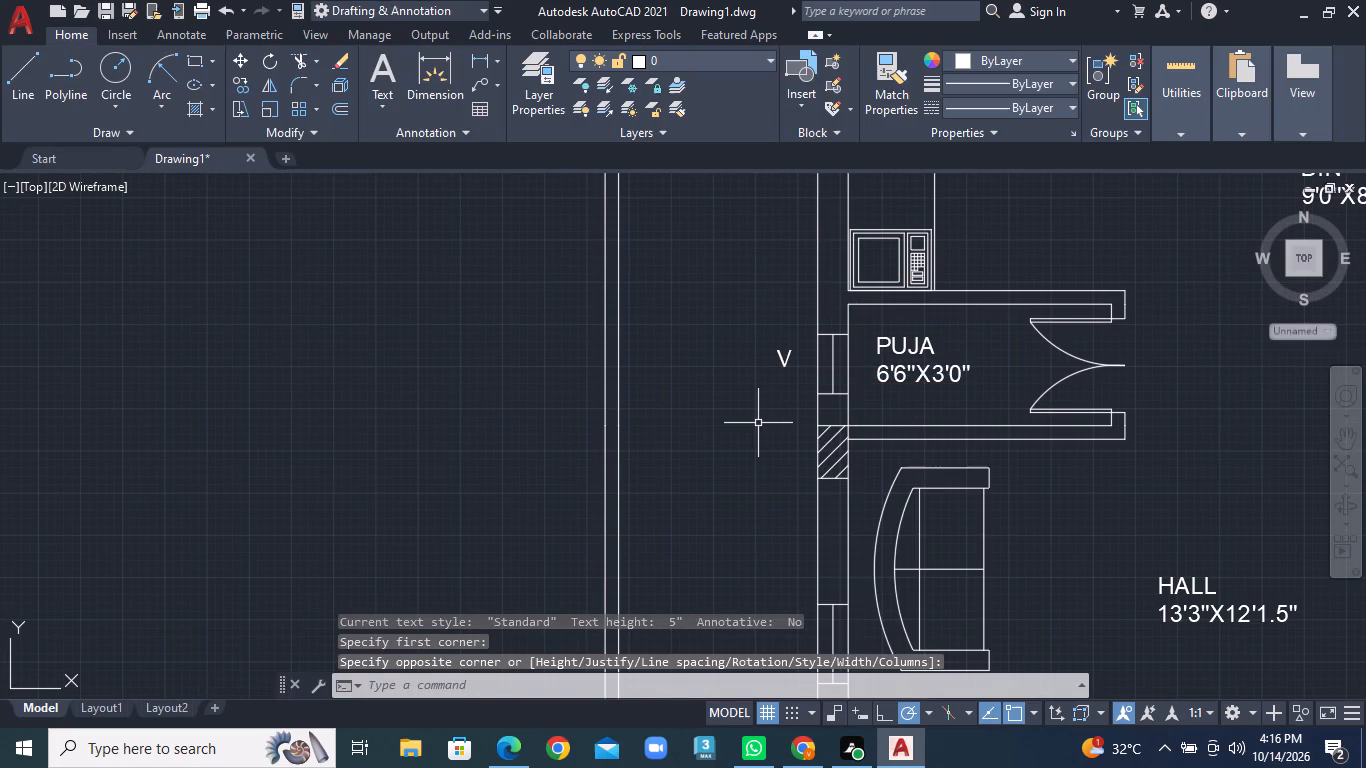
Add the multiline text tag "W3" outside the hall's west wall, near the window north of the double door.
right_click(758, 423)
click(835, 67)
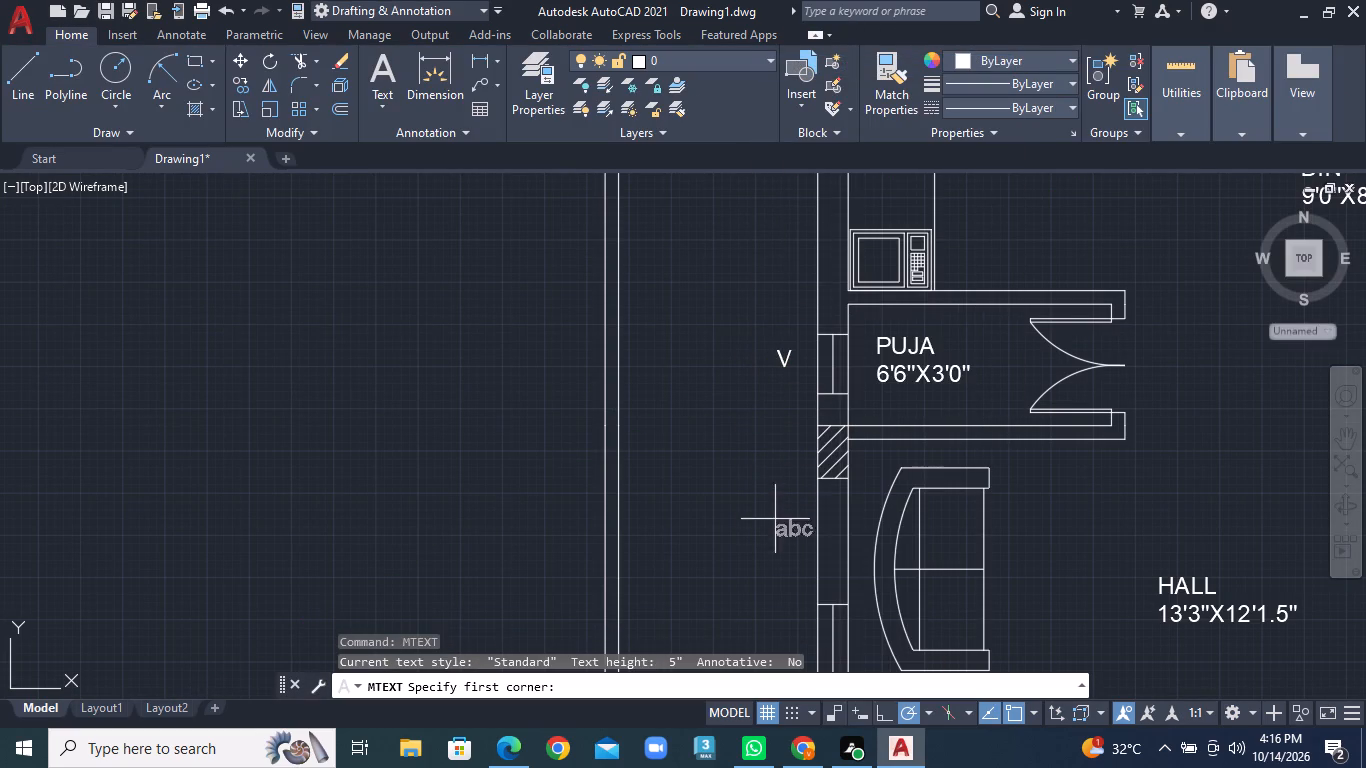
scroll(816, 528, down, 1)
middle_drag(816, 527, 823, 315)
scroll(817, 348, up, 1)
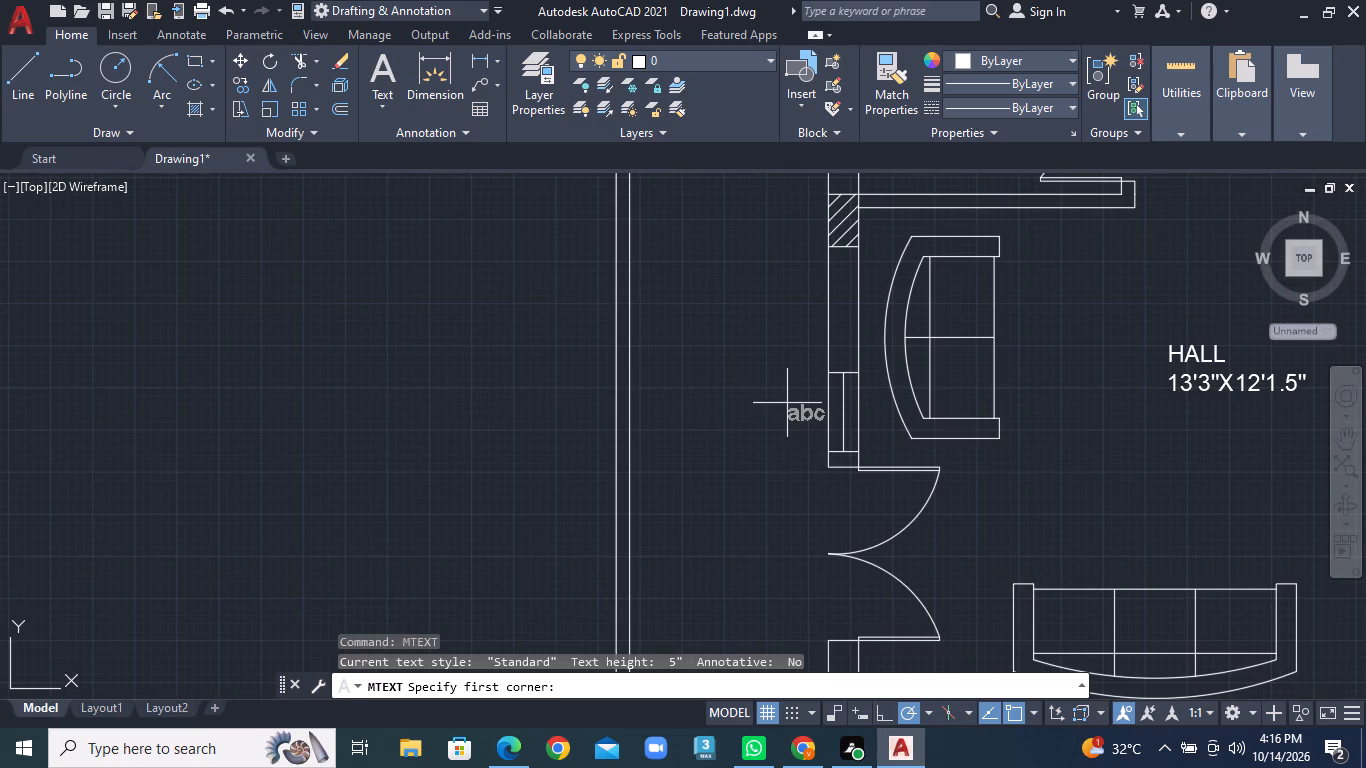
click(787, 290)
click(823, 340)
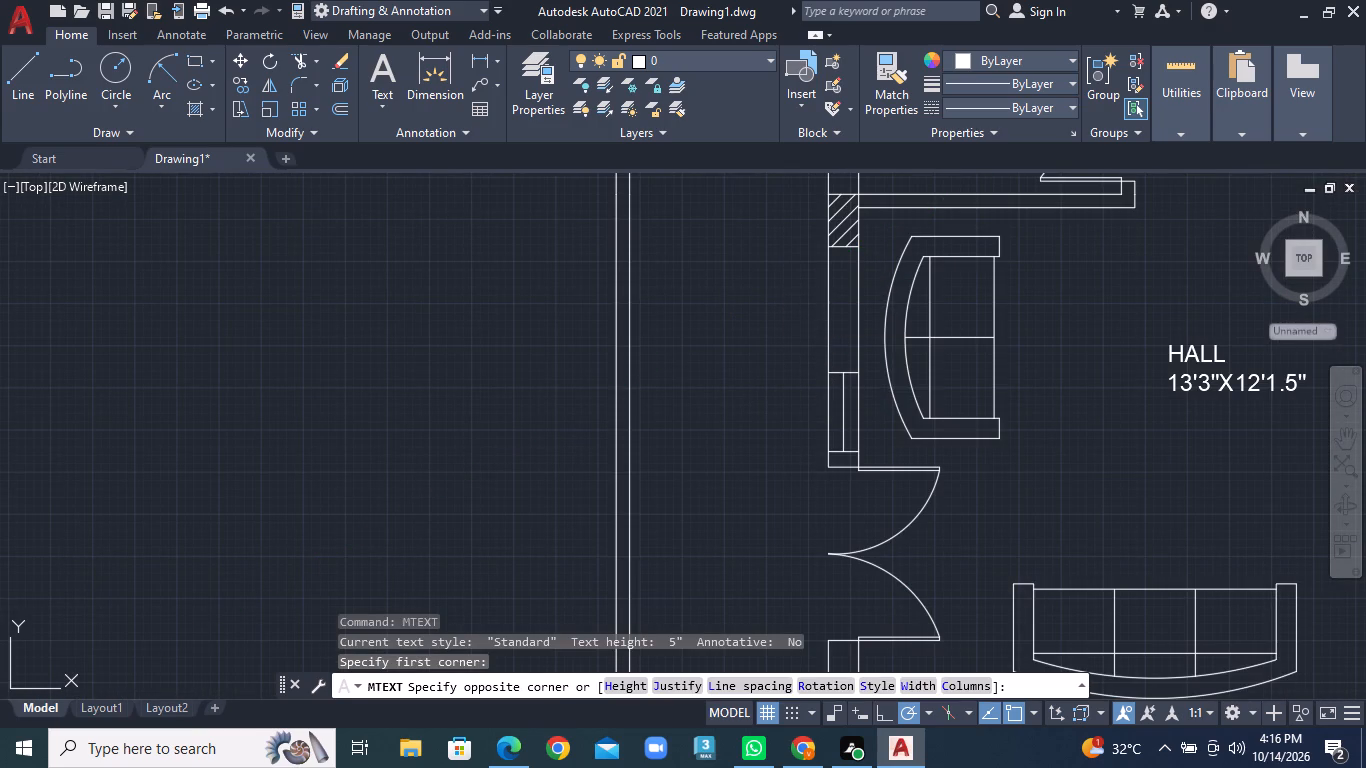
text(W3)
click(741, 381)
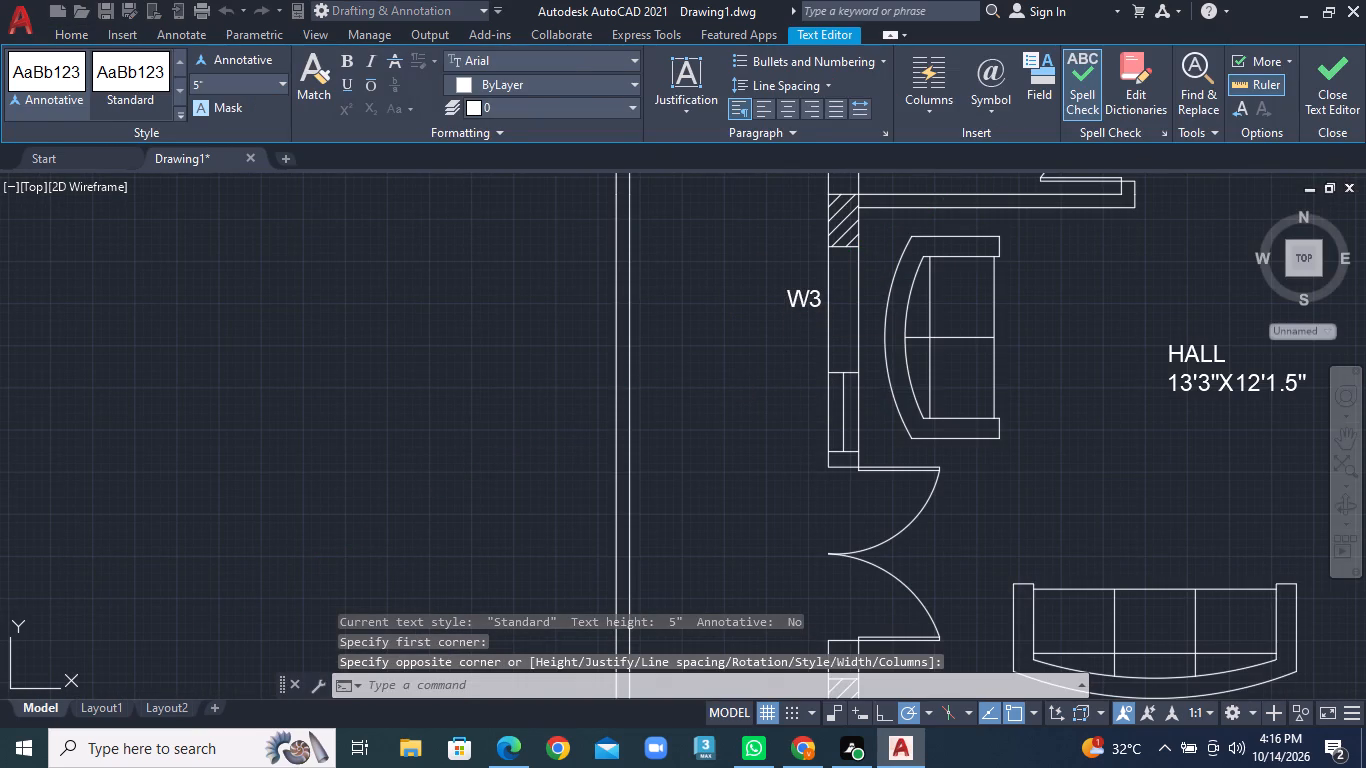
Erase the short vertical centre line in the hall's west wall, just north of the double door.
click(839, 399)
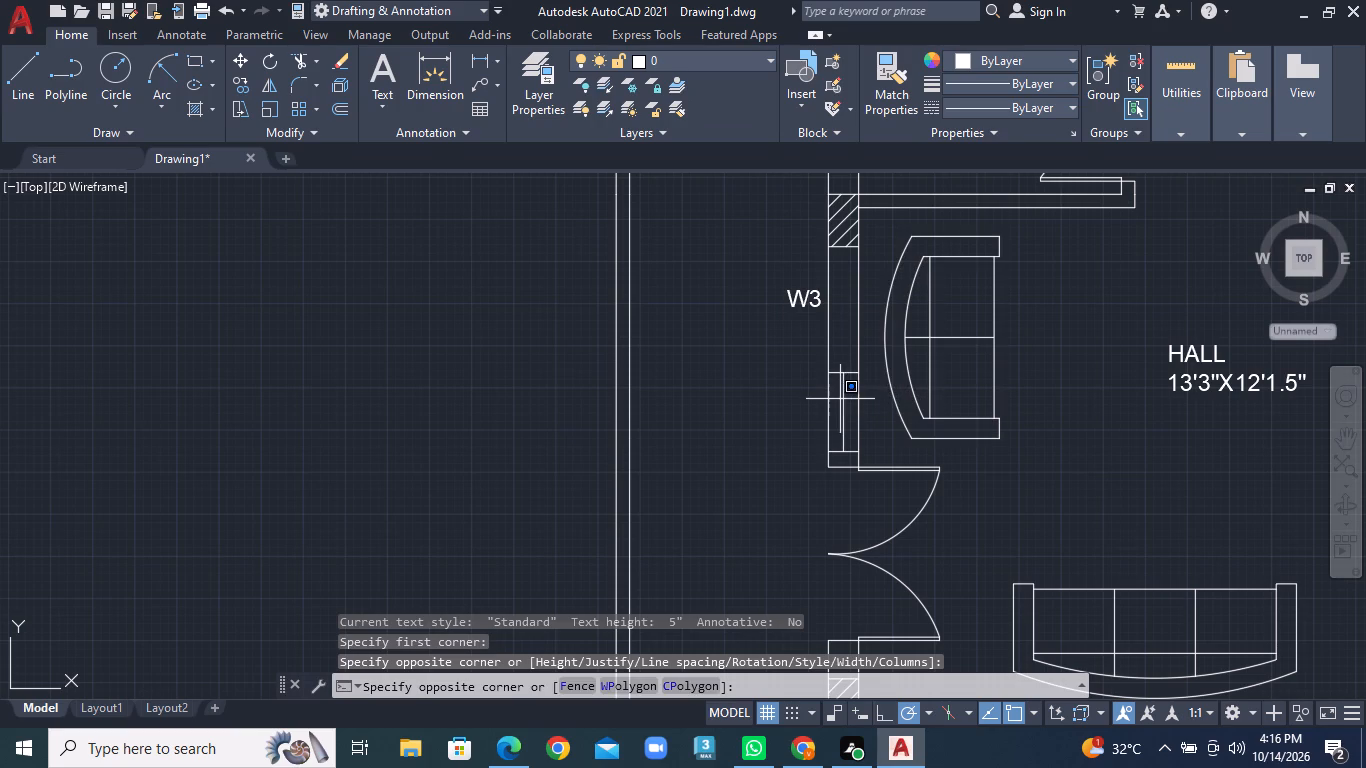
click(845, 398)
click(845, 398)
right_click(845, 398)
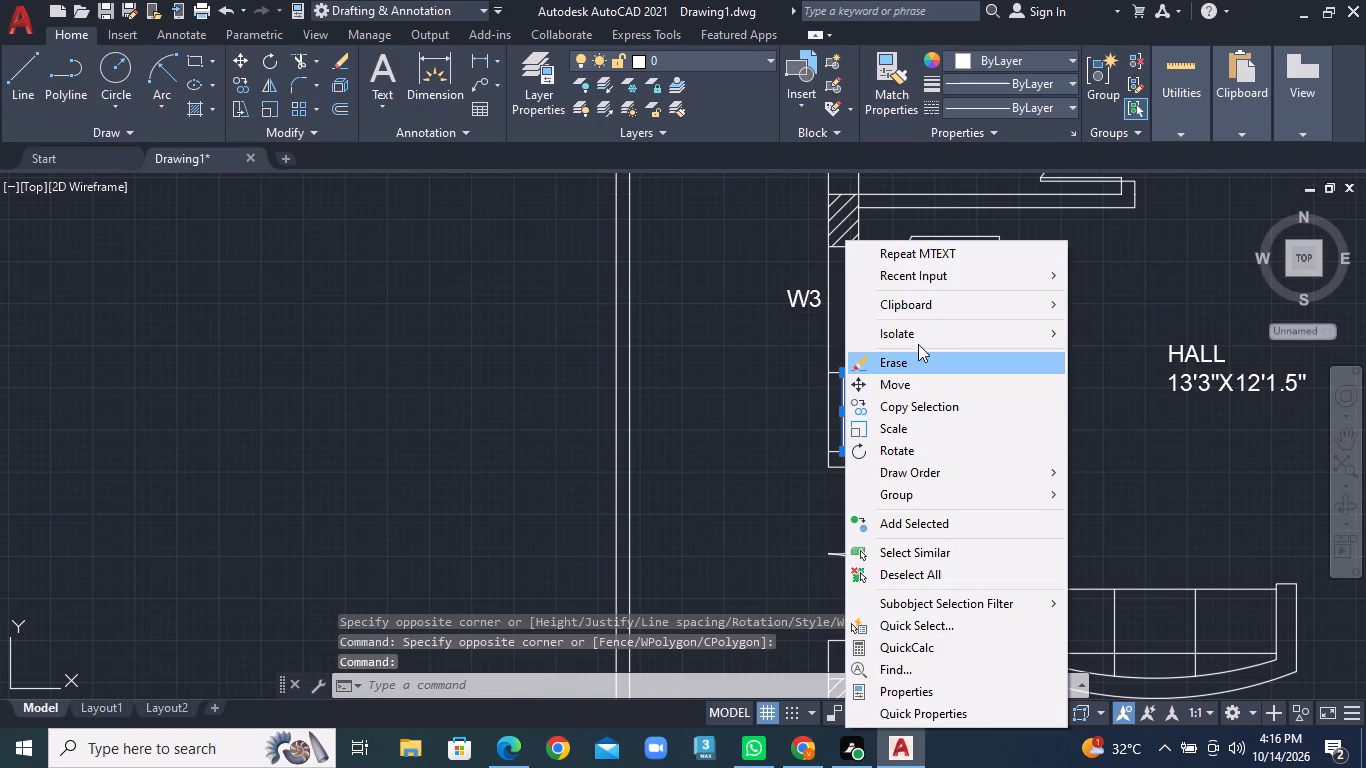
click(915, 361)
Draw a vertical centre line through the W3 opening in the hall's west wall, from the hatched column's midpoint to the opening's south edge.
click(12, 73)
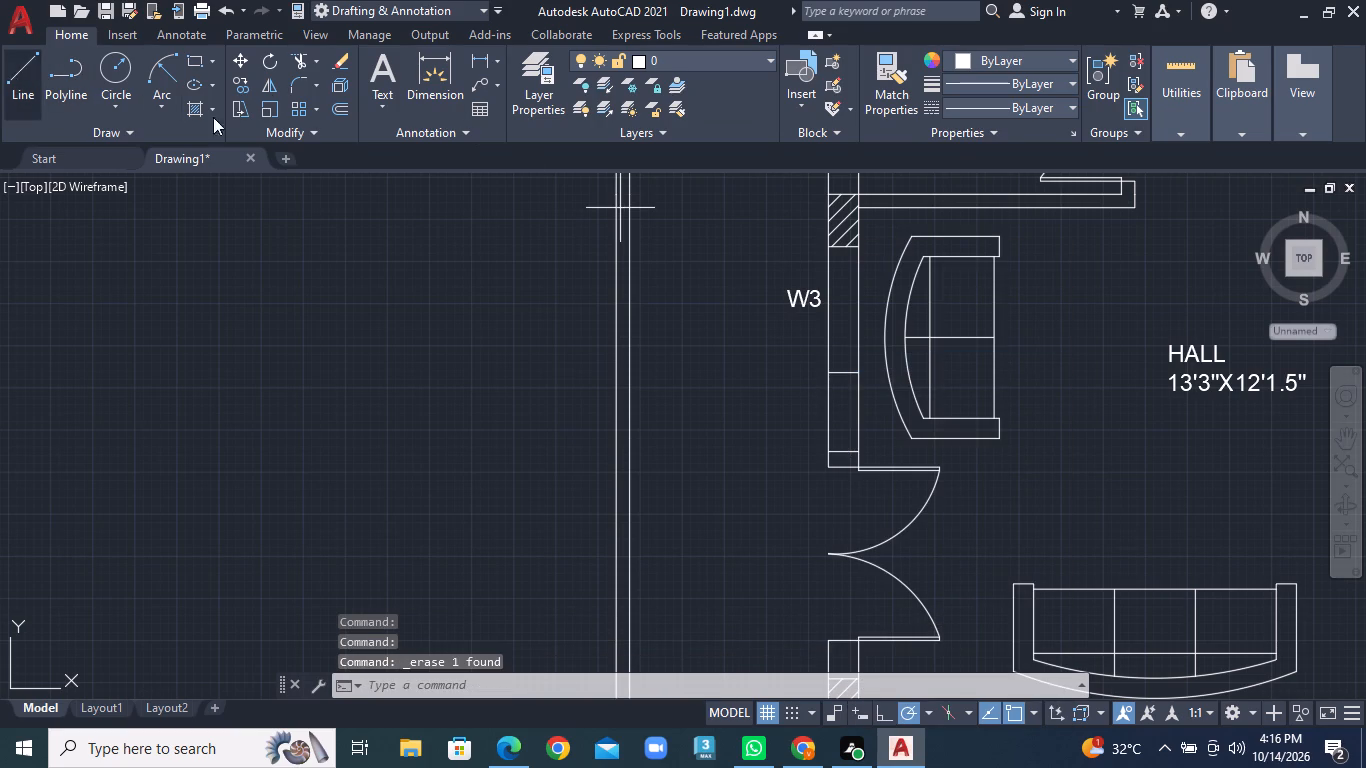
click(838, 246)
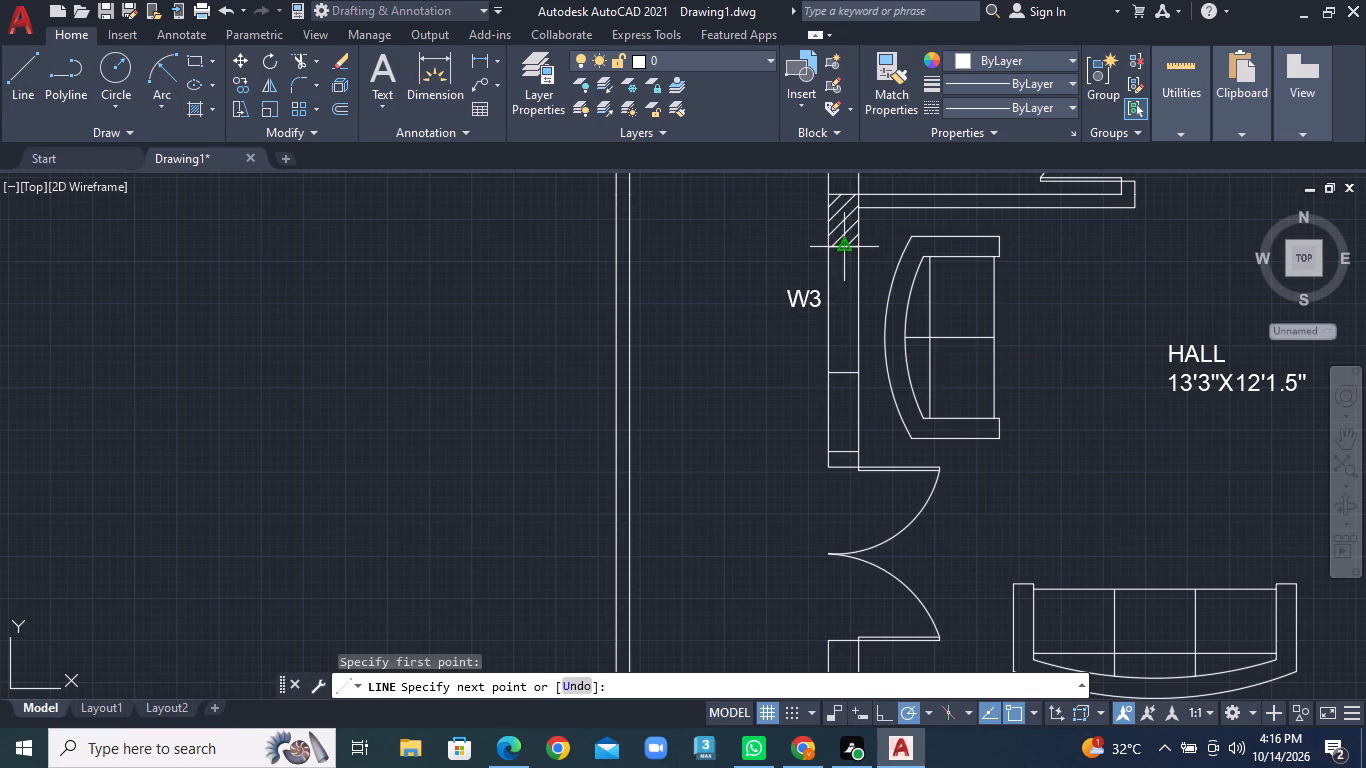
click(840, 373)
right_click(840, 372)
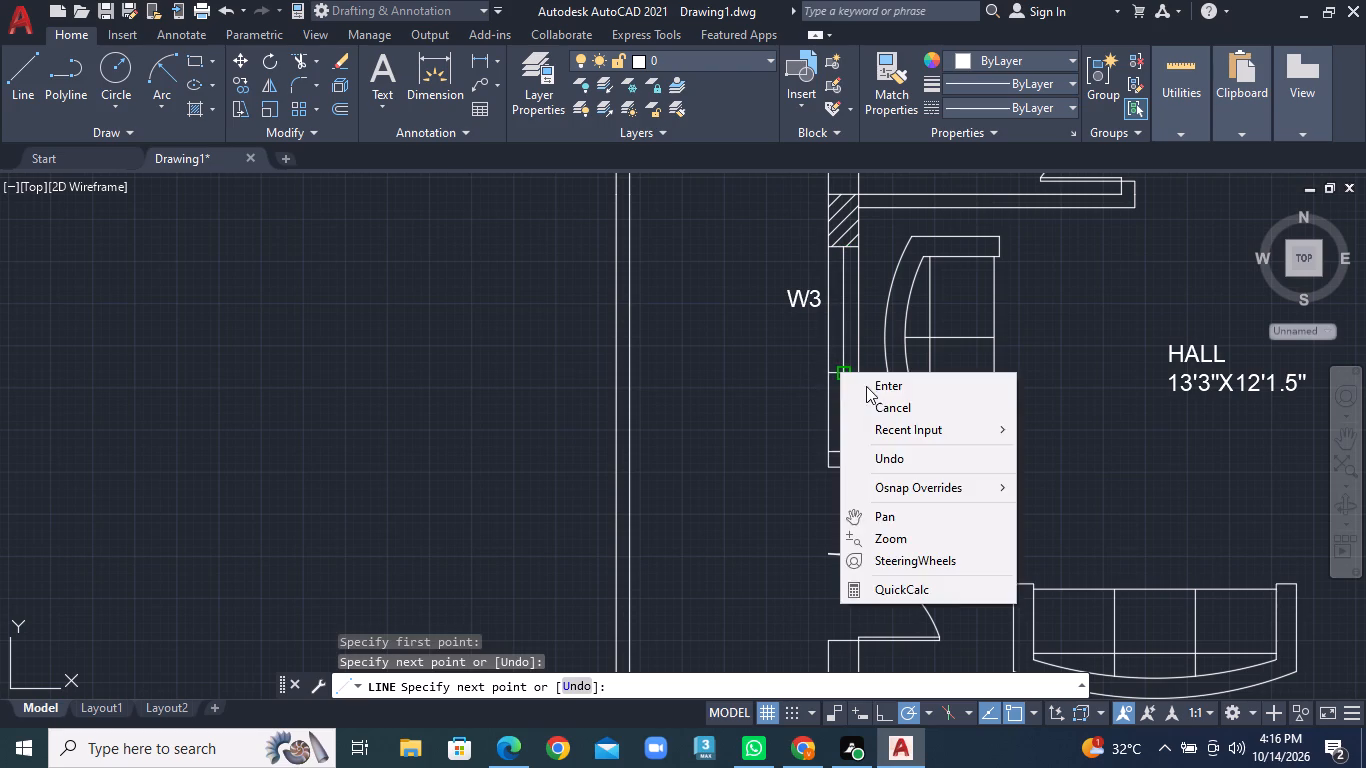
click(866, 386)
Add the multiline text label "5'0" BALCONY" in the strip outside the hall's west wall, level with the W3 window.
middle_drag(886, 466, 885, 432)
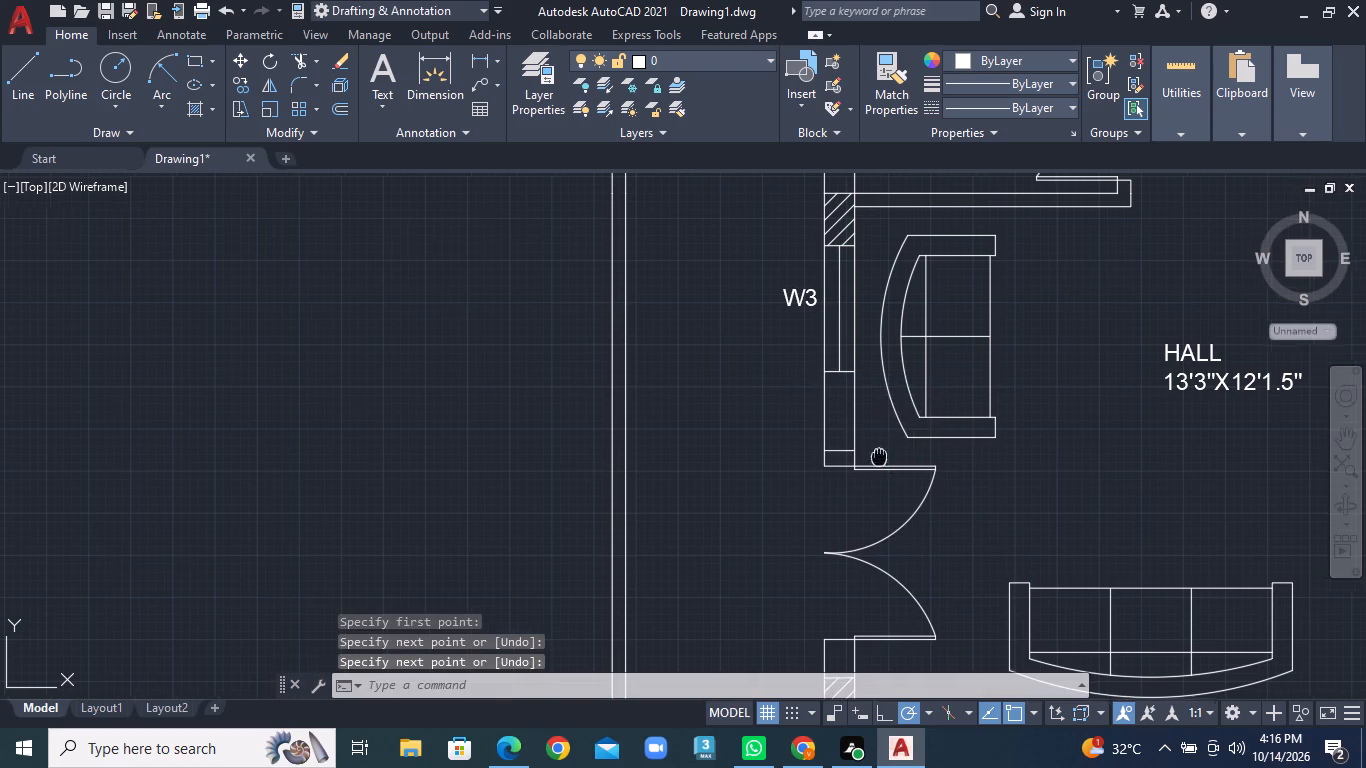
middle_drag(885, 432, 967, 484)
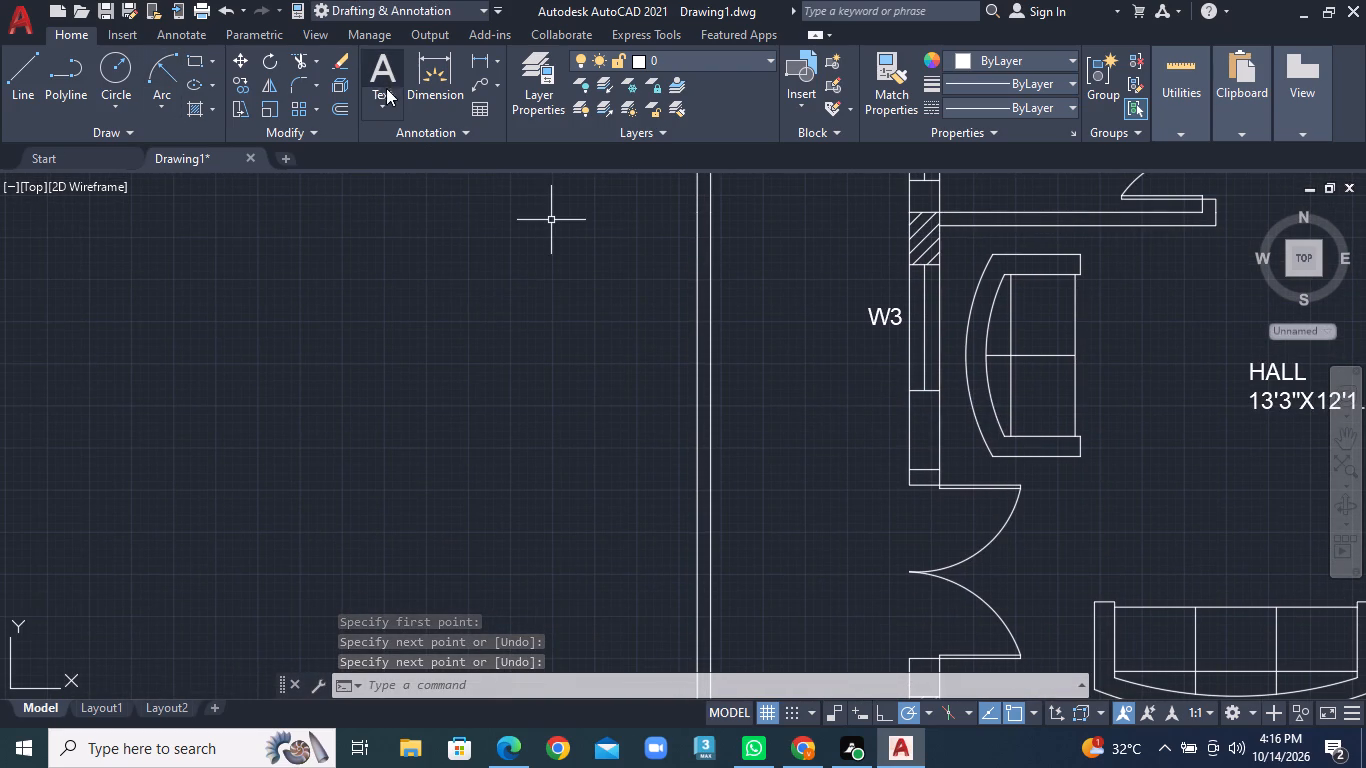
click(387, 101)
click(421, 139)
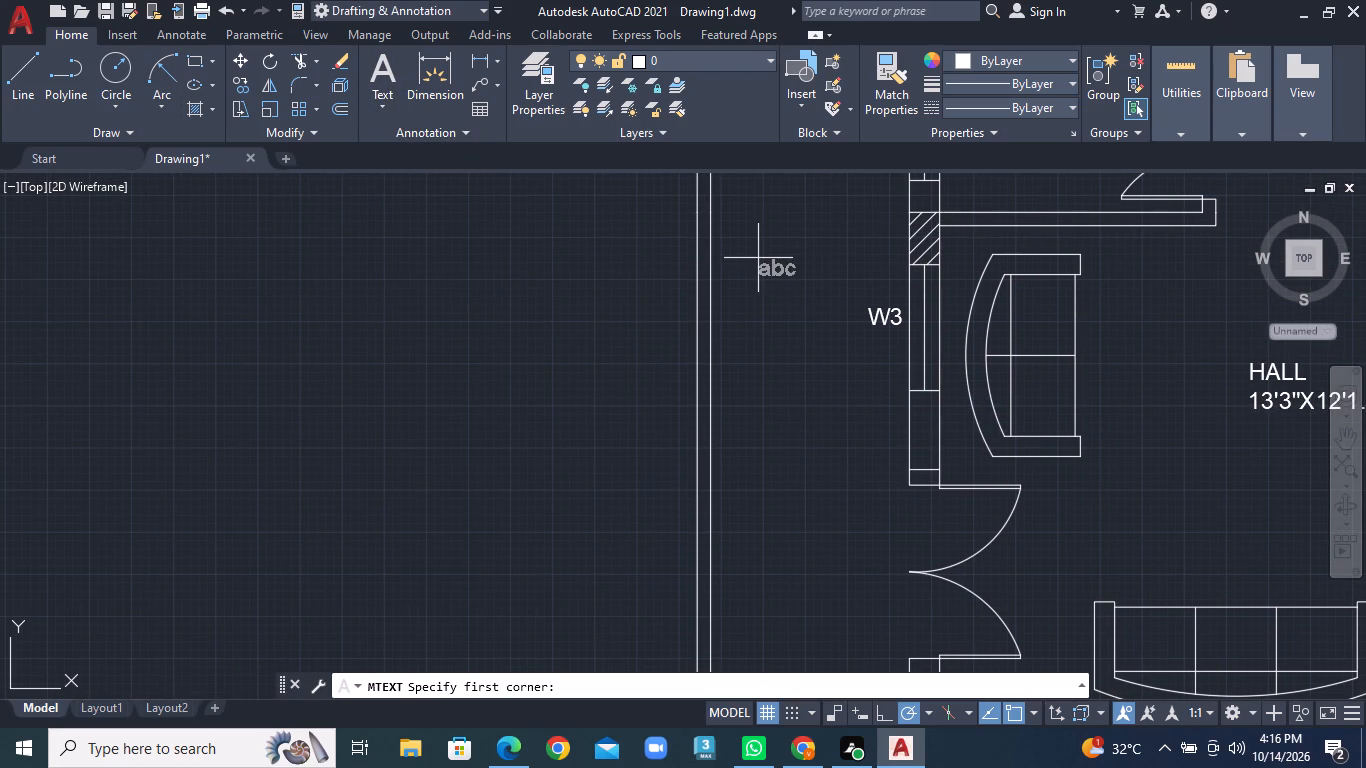
click(741, 296)
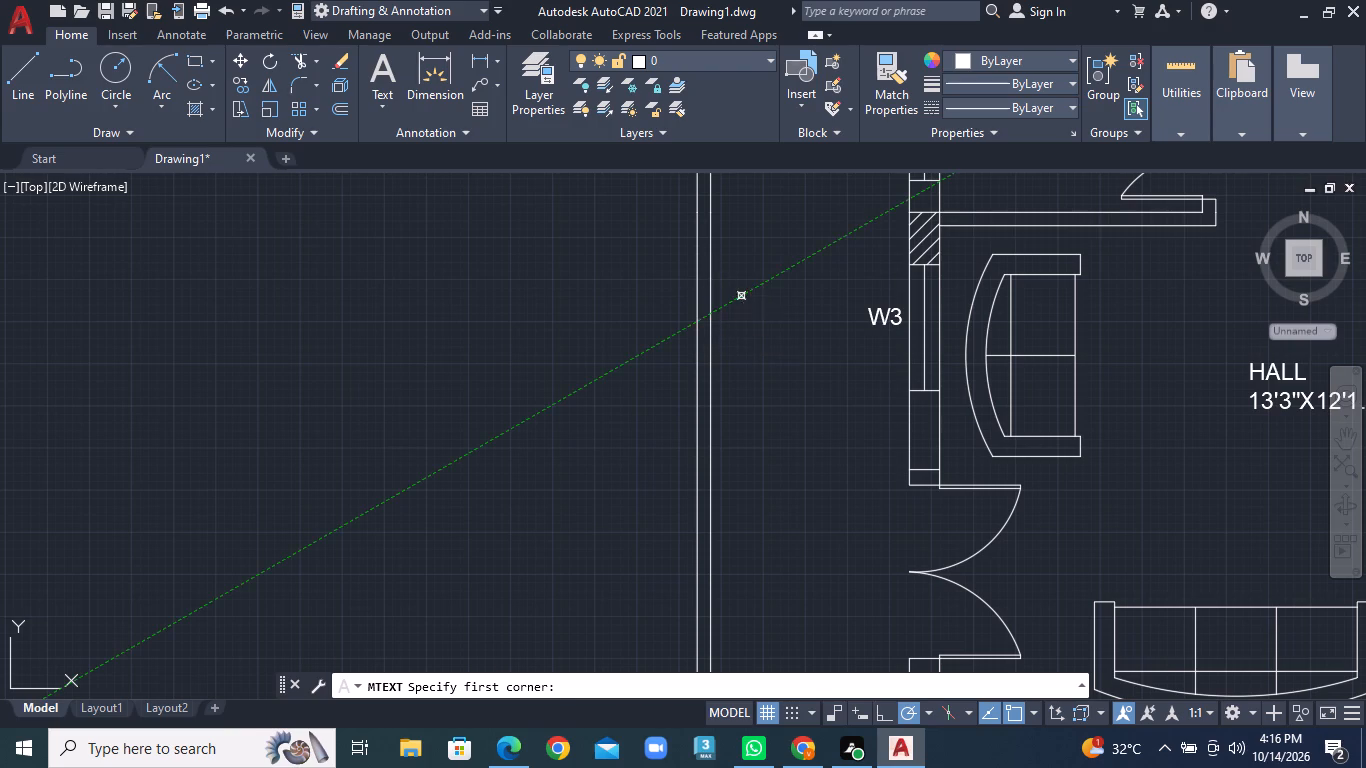
click(1100, 335)
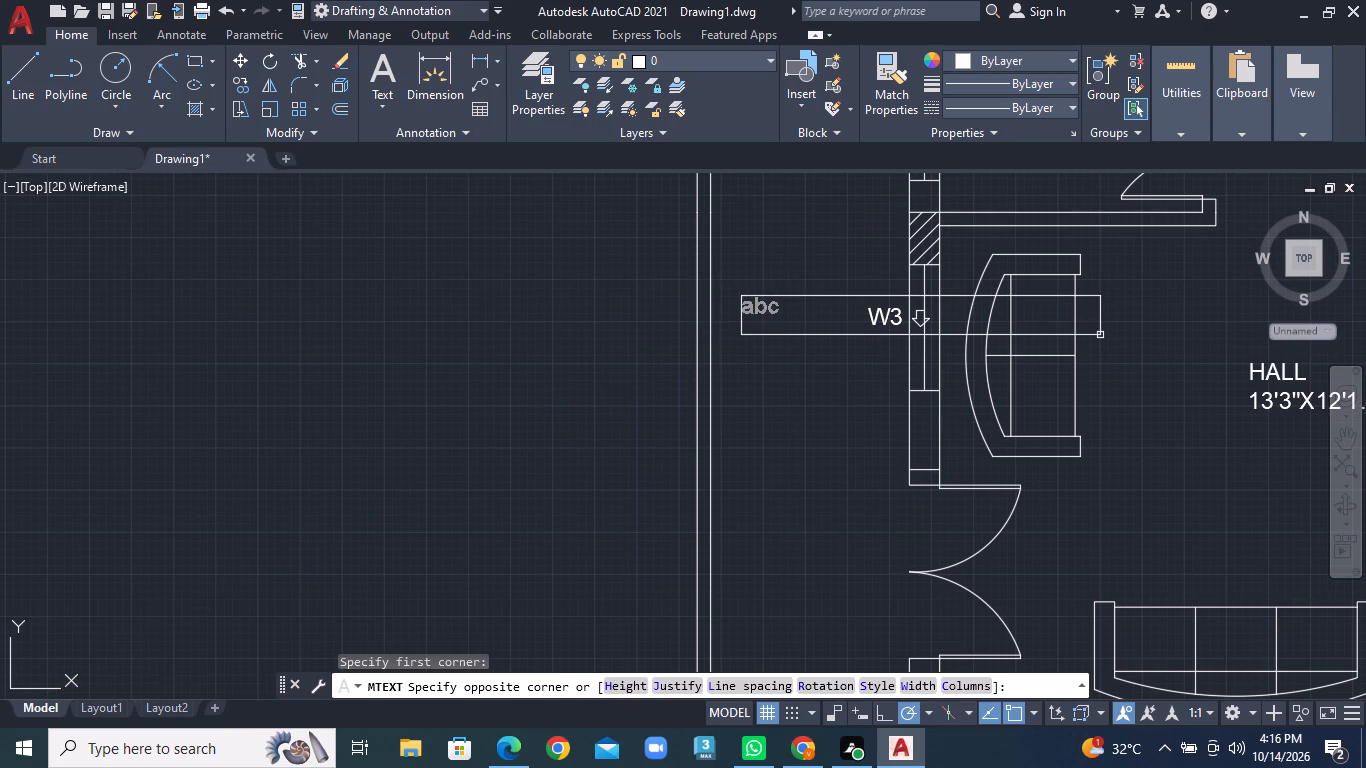
text(5'0")
key(space)
text(BALCONY)
click(854, 407)
Add the multiline text tag "W3" just below the window in the hall's south wall.
scroll(854, 407, down, 2)
middle_drag(860, 407, 849, 385)
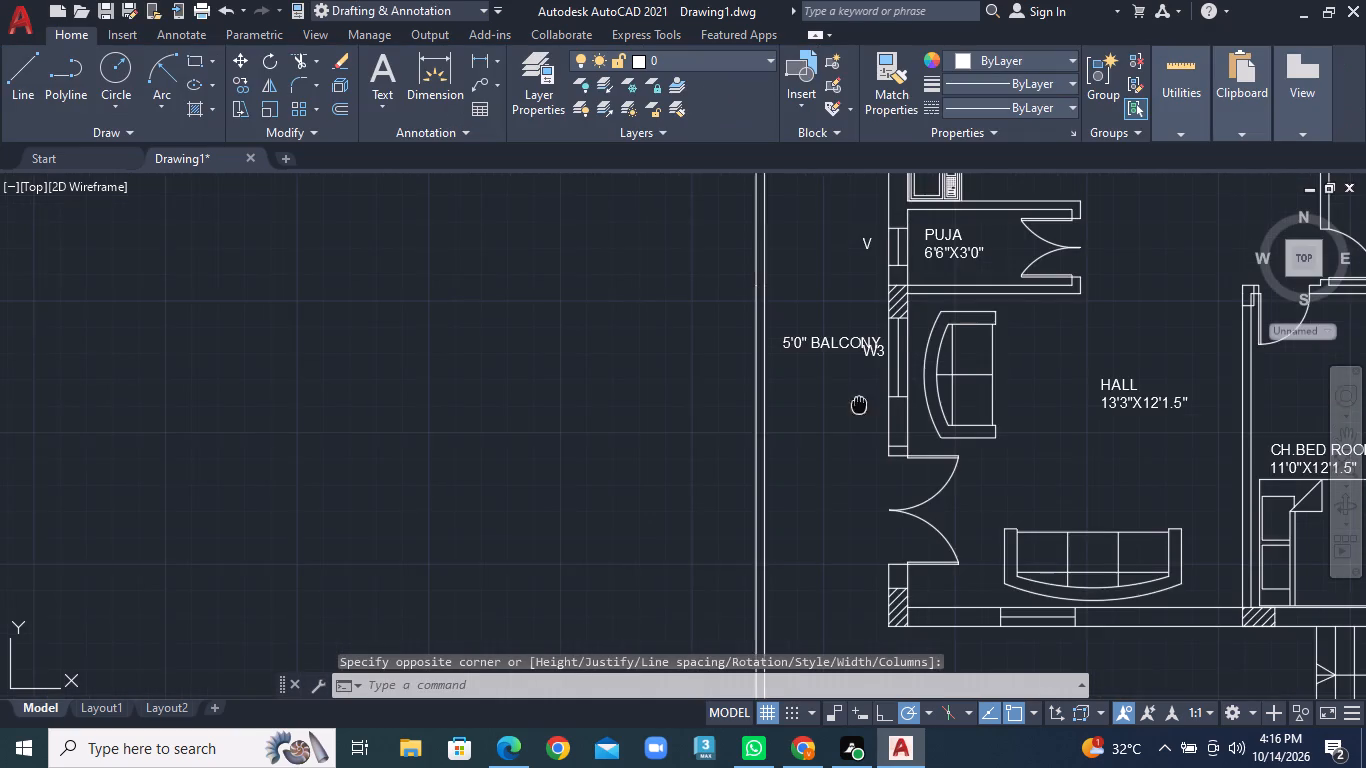
middle_drag(849, 385, 847, 177)
middle_drag(1001, 304, 911, 299)
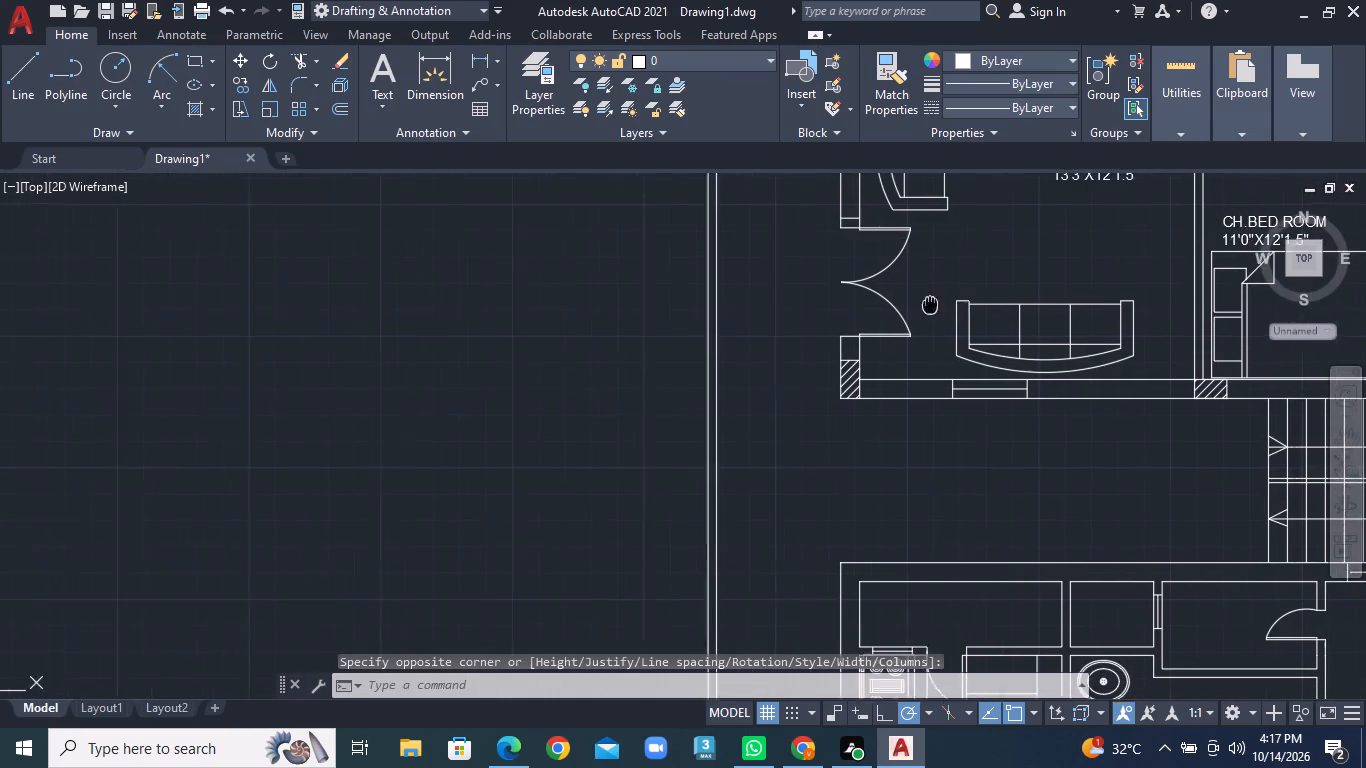
middle_drag(911, 299, 874, 278)
scroll(899, 357, up, 1)
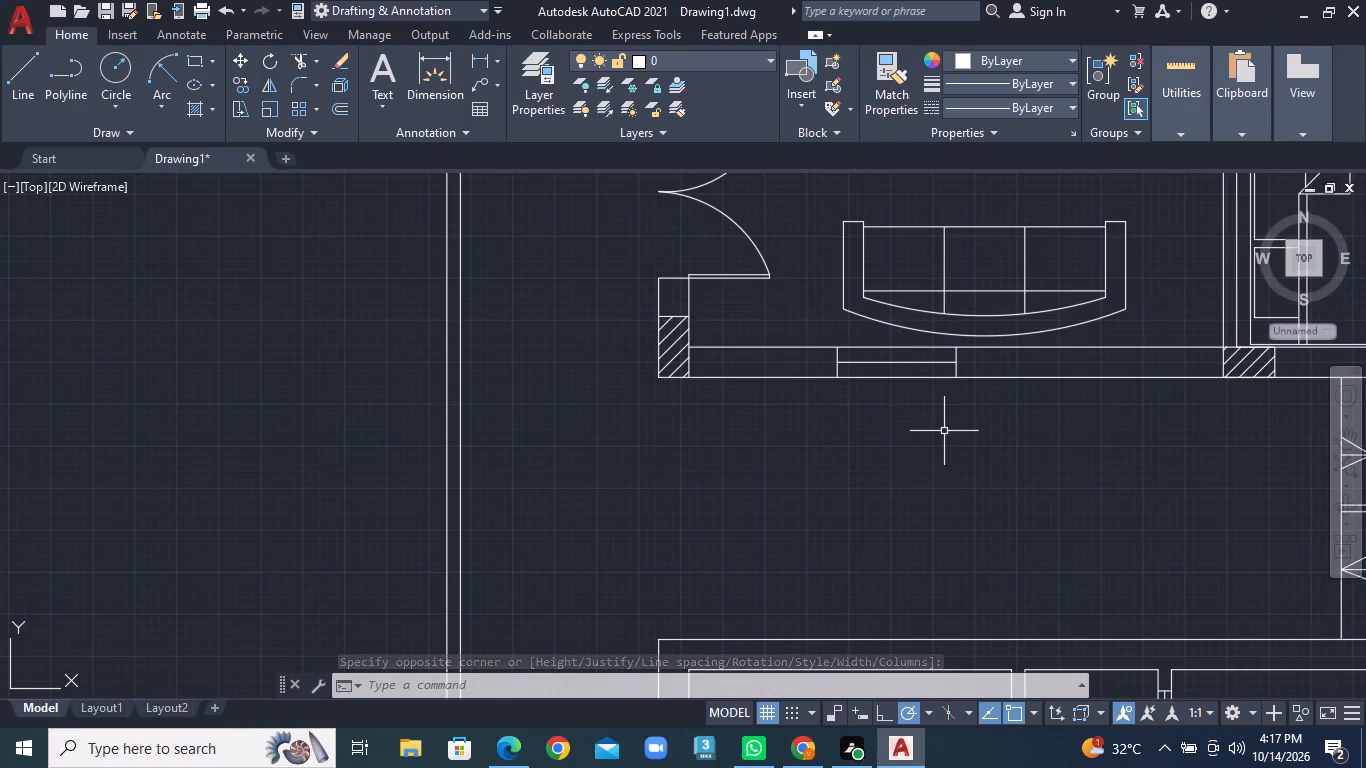
click(882, 407)
right_click(882, 407)
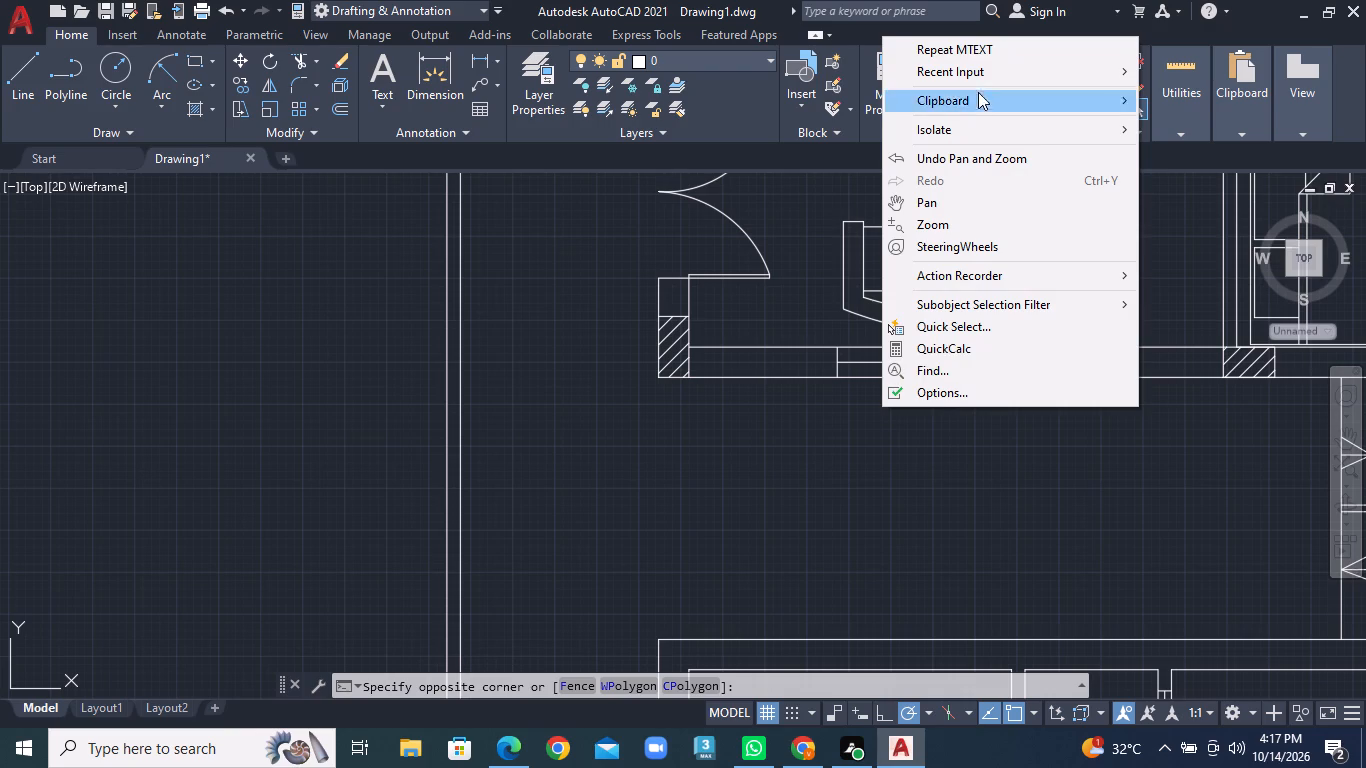
click(978, 55)
click(831, 407)
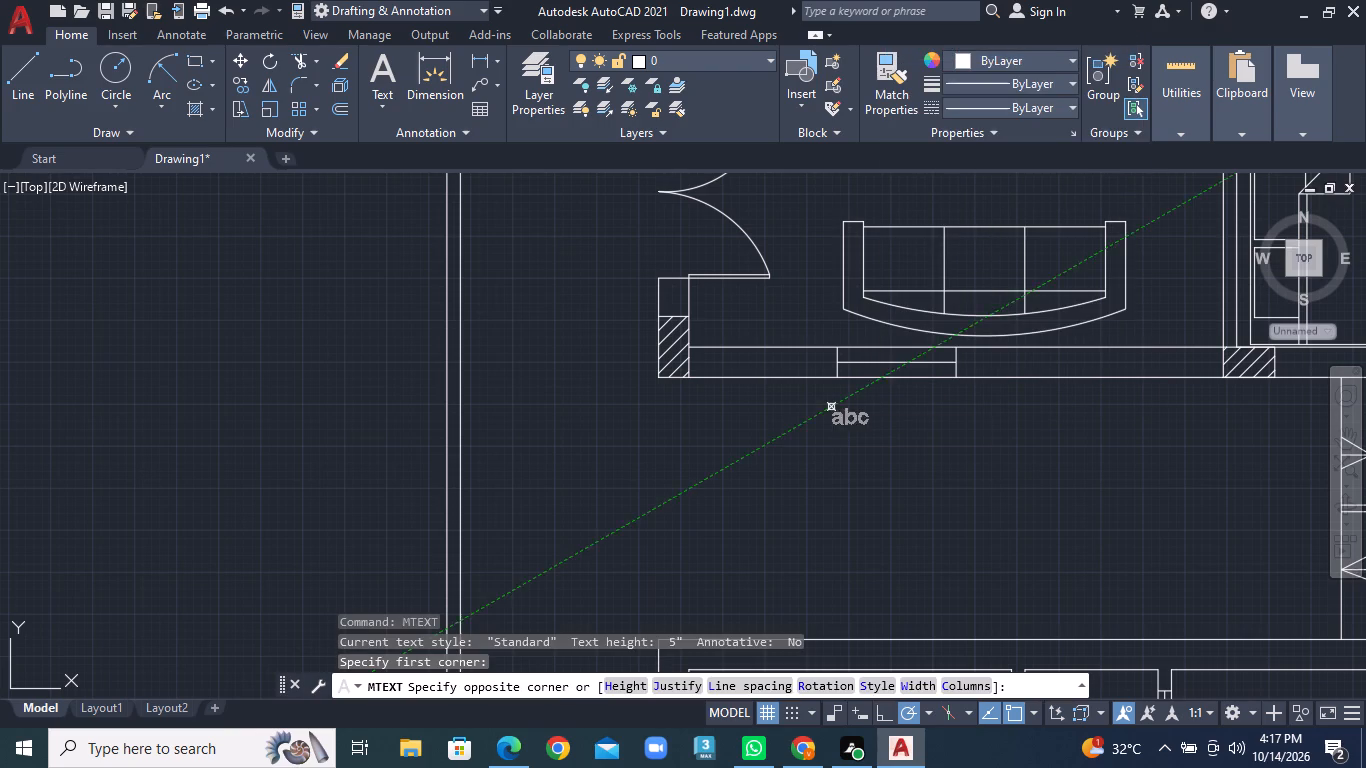
click(954, 454)
text(W3)
click(955, 459)
Add the two-line multiline text label "BALCONY" and "4'6"X5'3"" in the small space east of the children's bedroom, south of the toilet.
scroll(955, 459, down, 2)
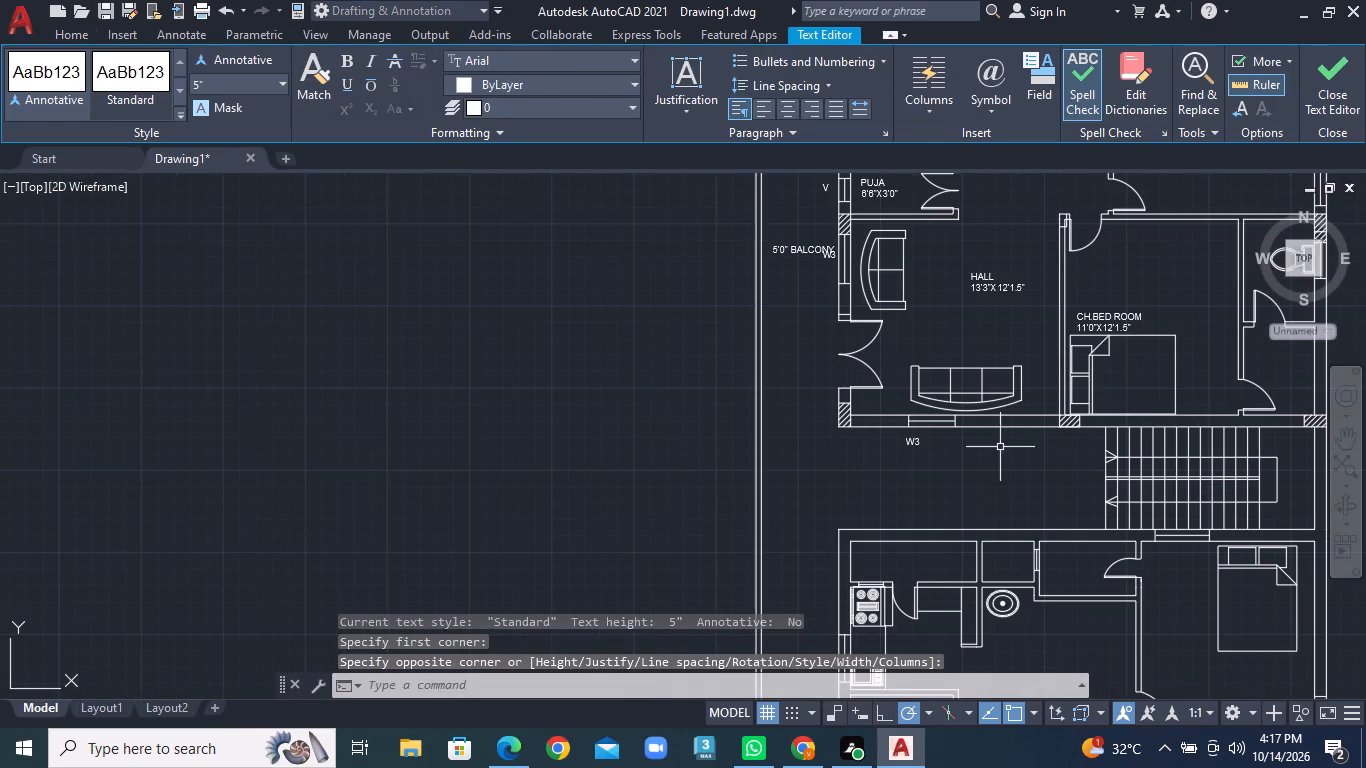
middle_drag(1065, 444, 748, 430)
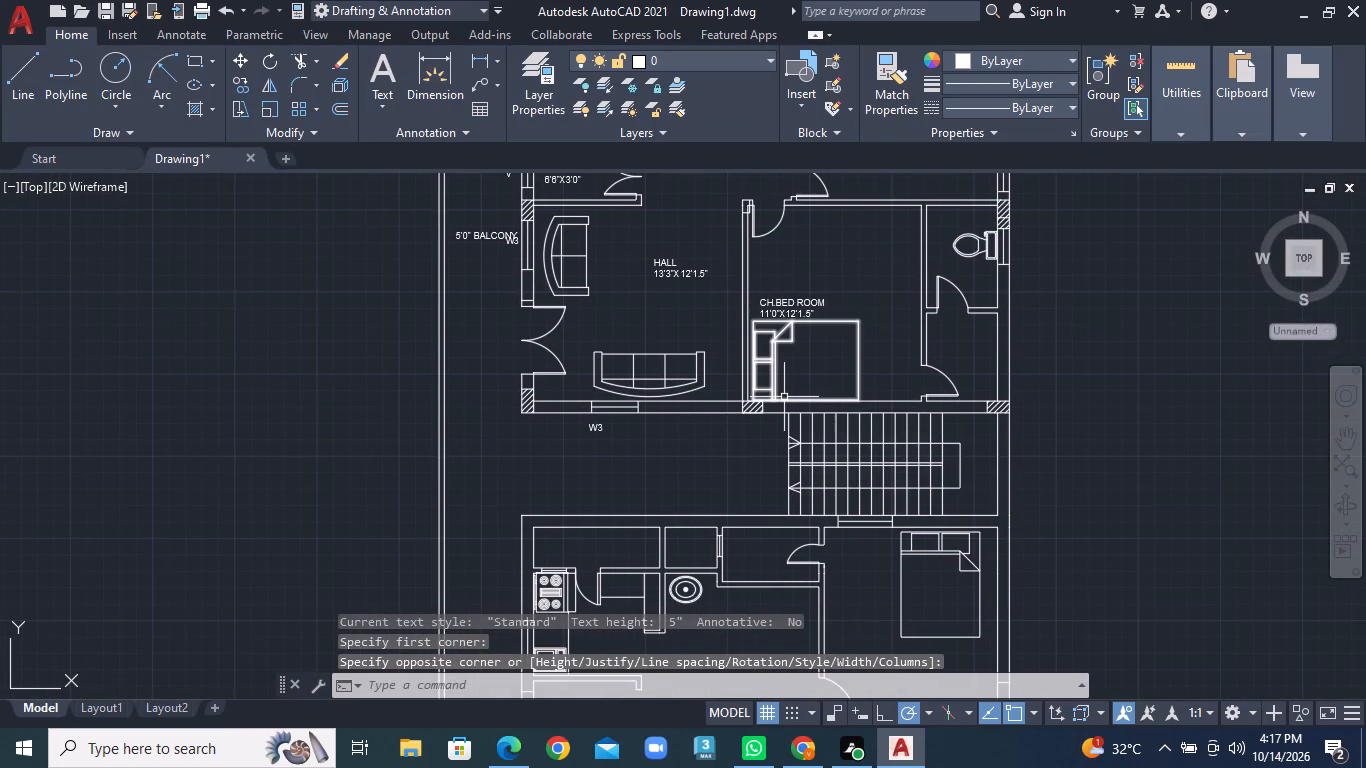
scroll(949, 347, up, 4)
right_click(942, 351)
click(965, 365)
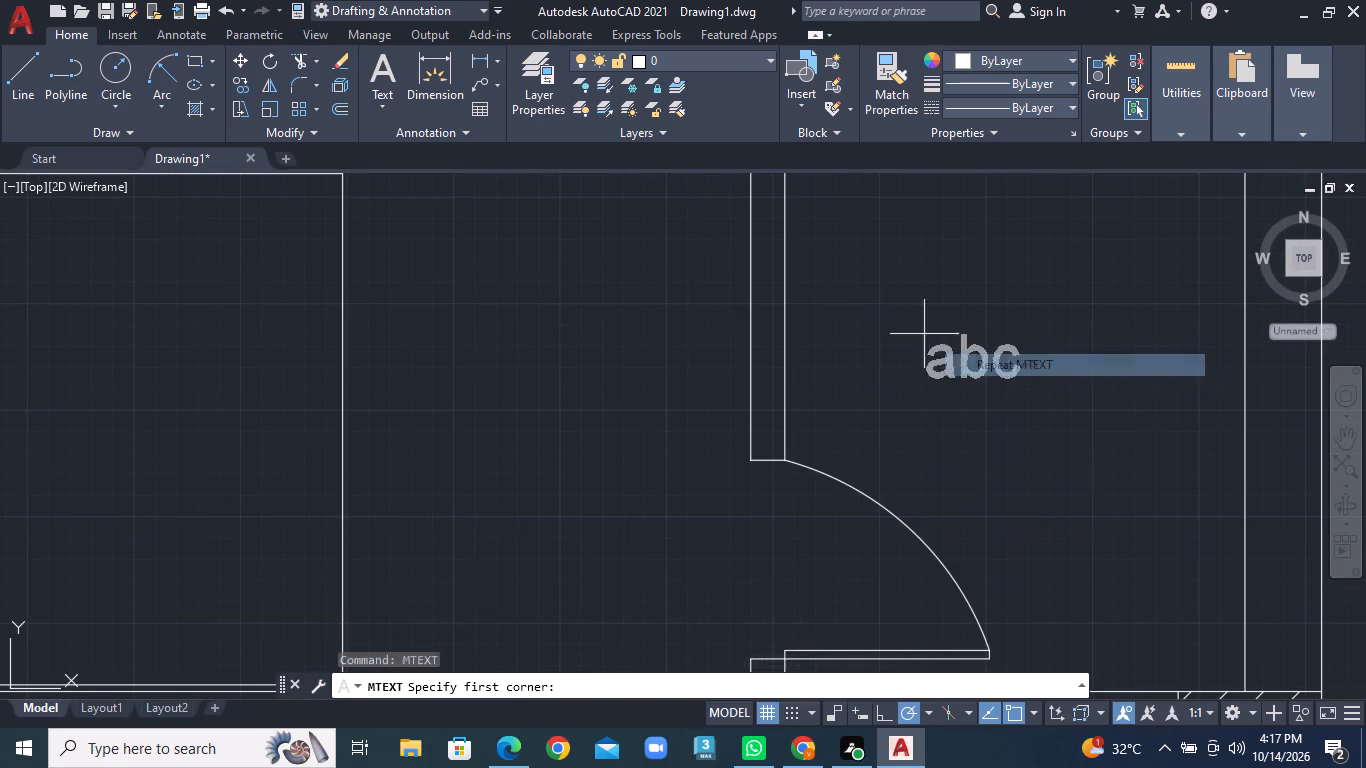
click(818, 260)
click(1170, 357)
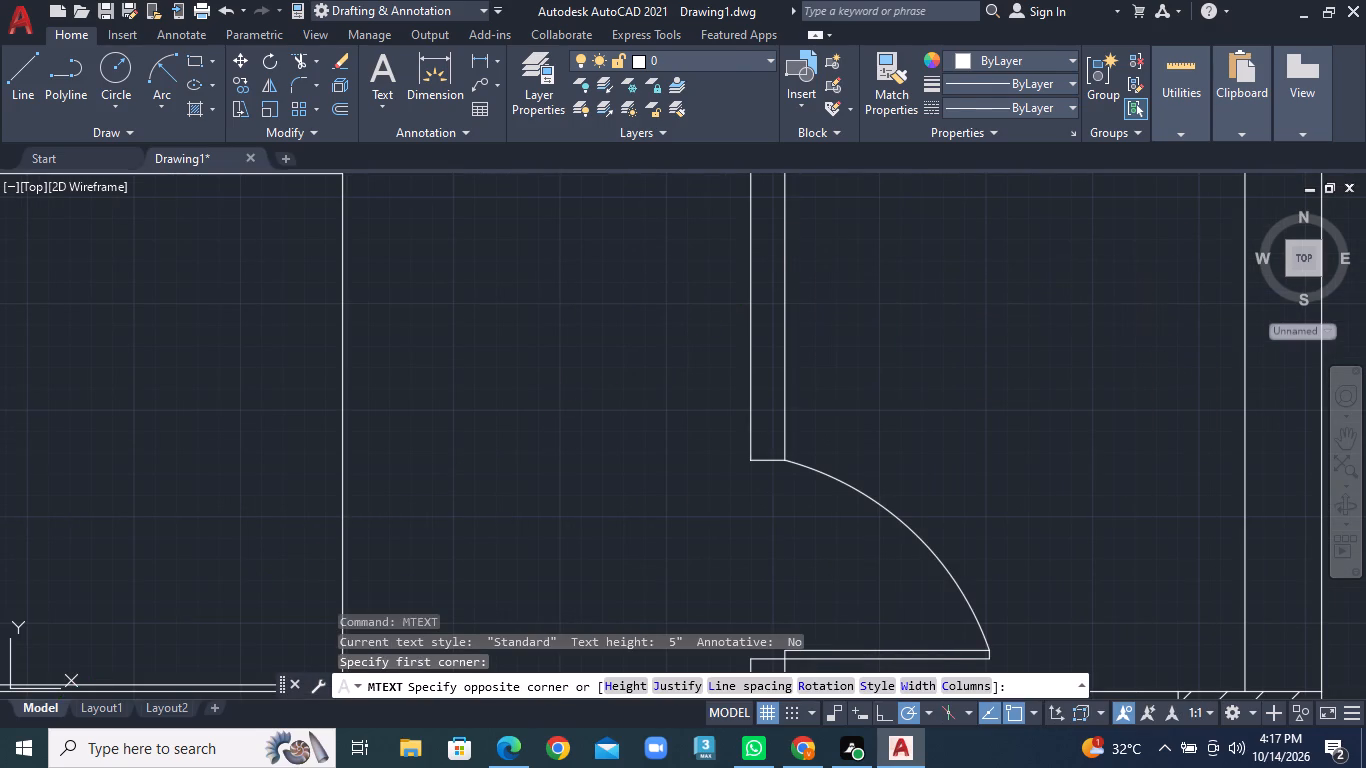
text(BALCON)
key(y)
key(Return)
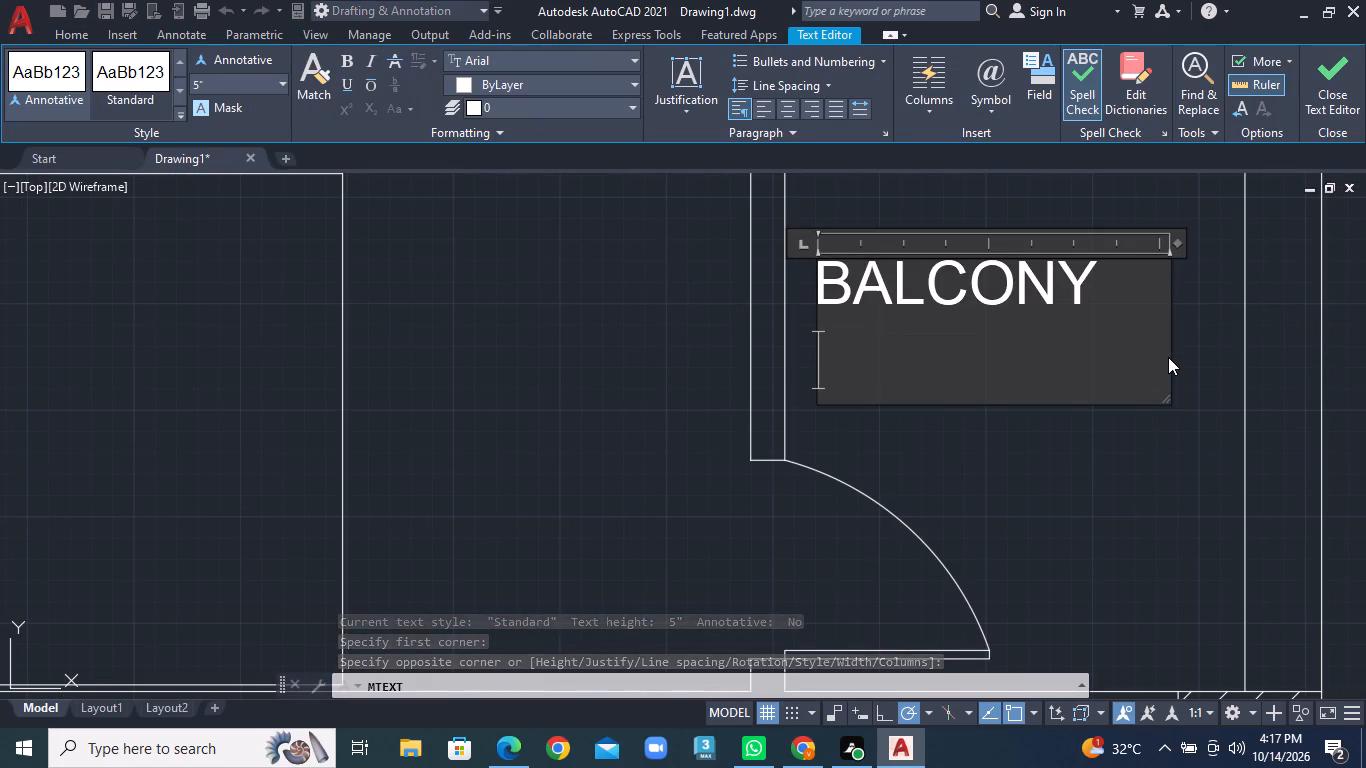
text(4'6)
key(shift+quotedbl)
key(x)
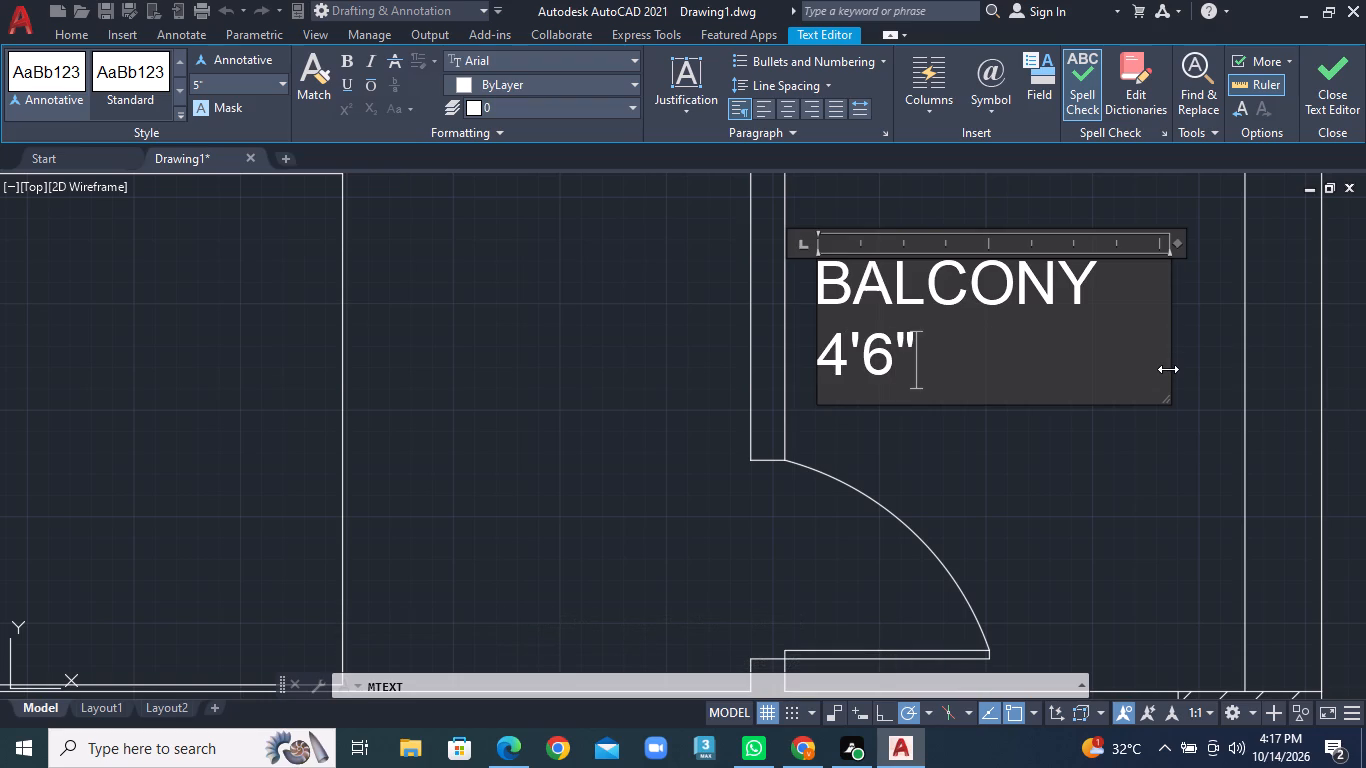
text(5'3")
click(1179, 435)
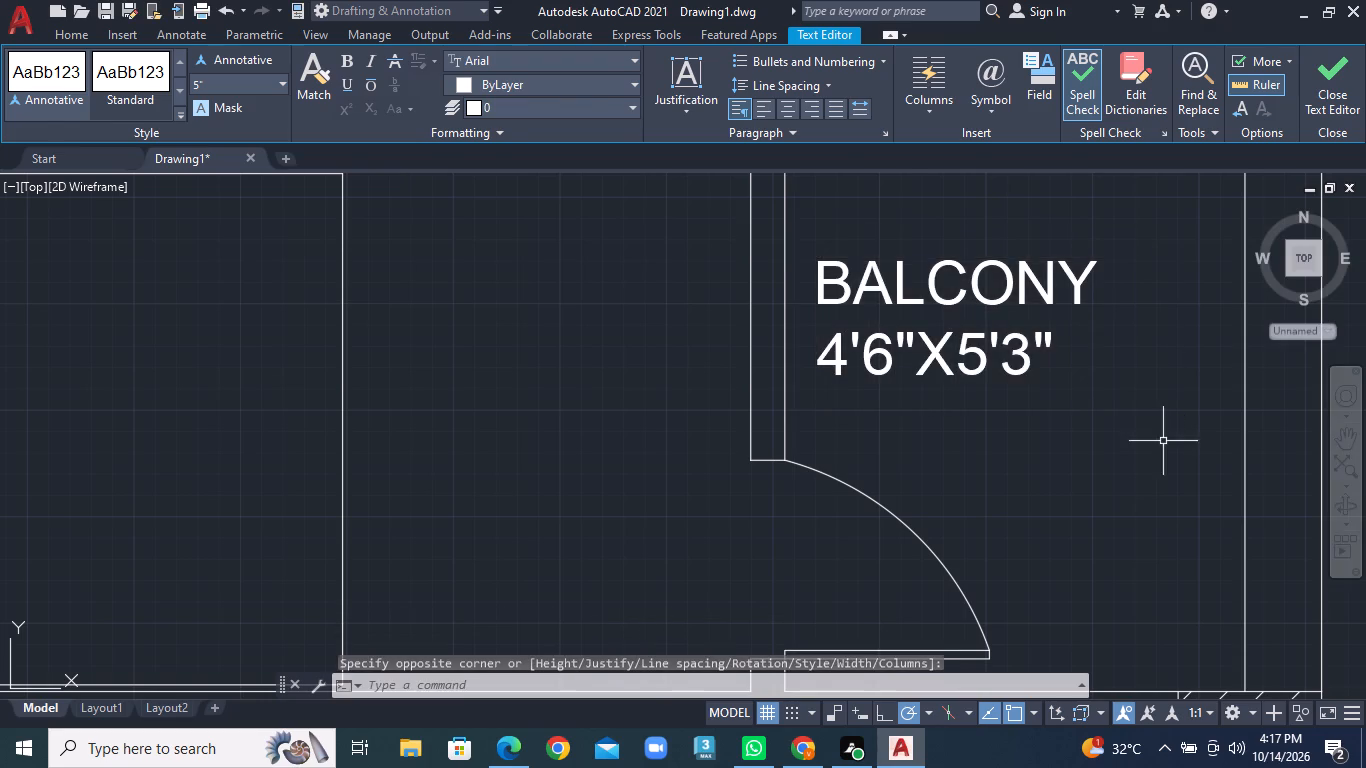
Add the multiline text tag "D2" in the door opening between the toilet and the small balcony.
scroll(1132, 451, down, 2)
middle_drag(1063, 312, 1045, 362)
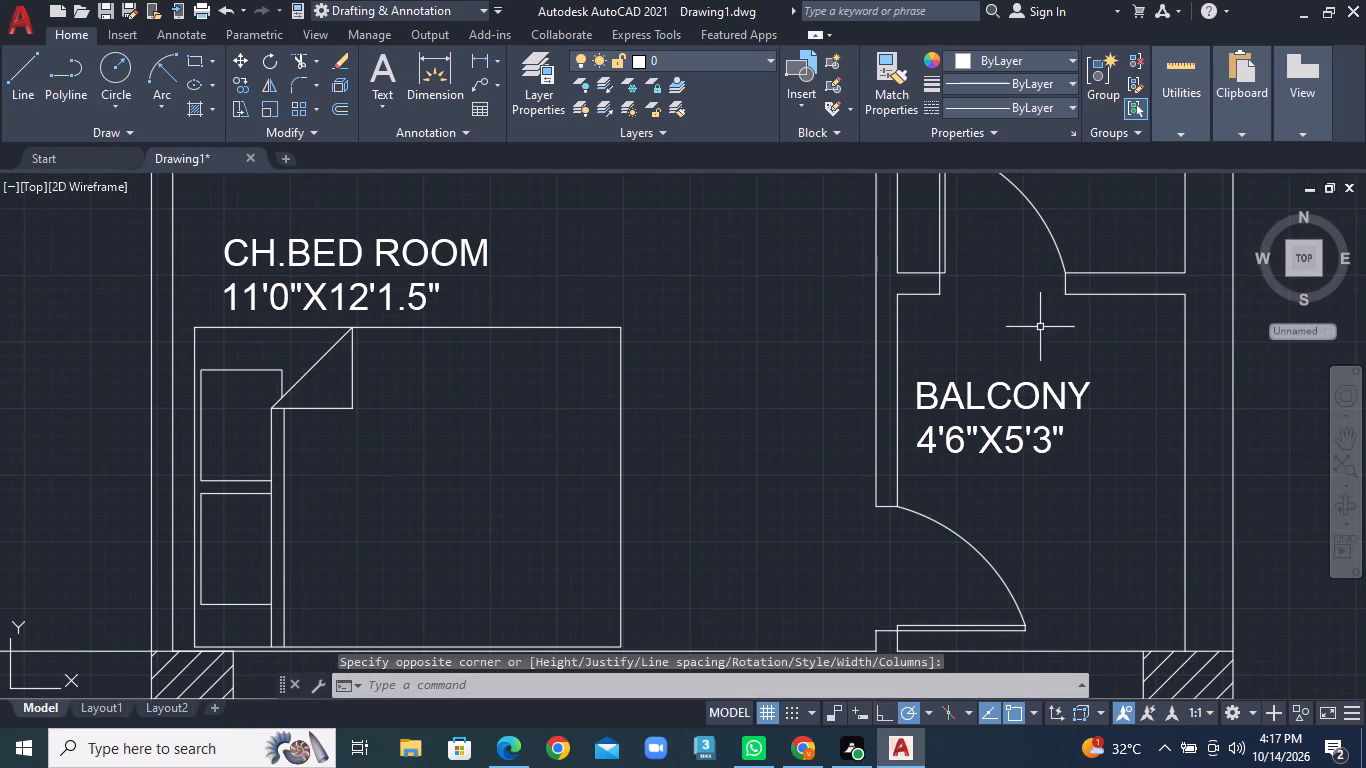
right_click(1011, 265)
click(1040, 290)
click(1045, 276)
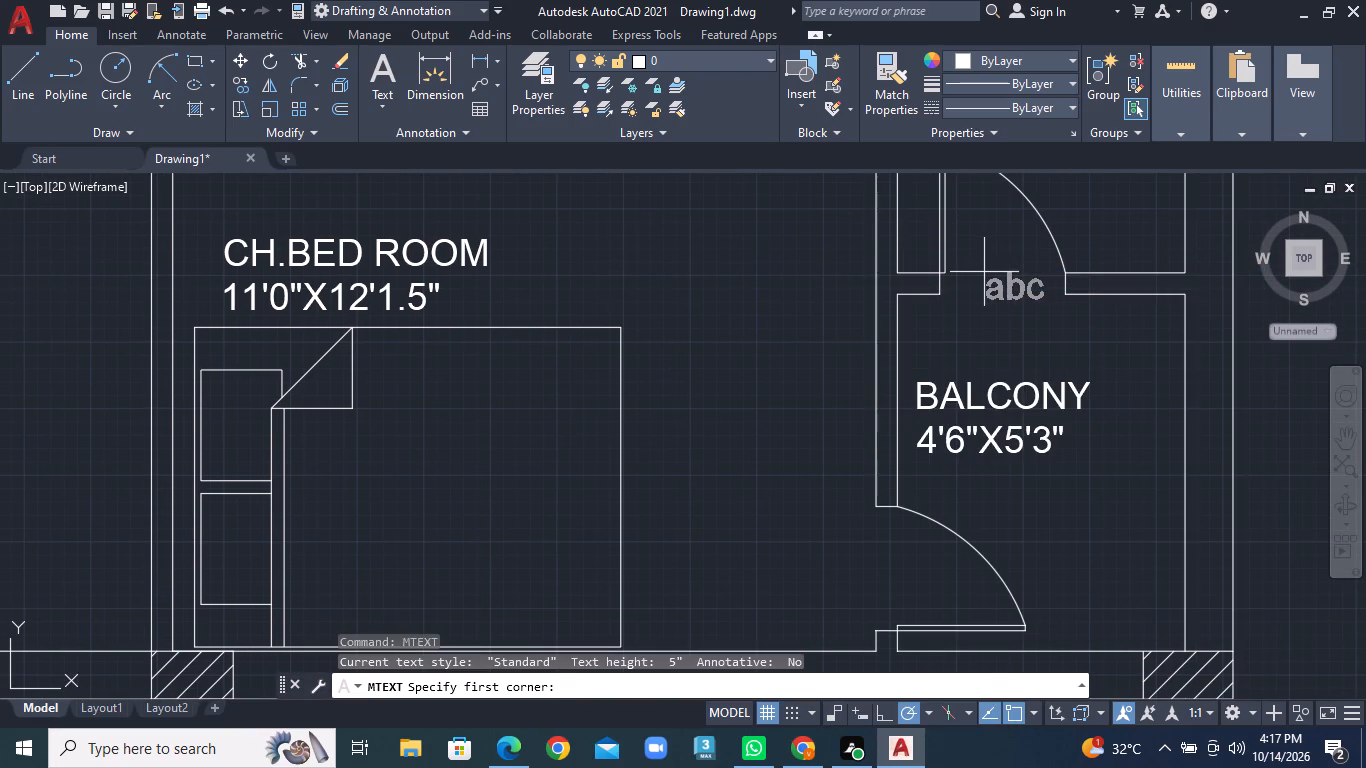
click(984, 272)
click(1016, 314)
text(D2)
click(1038, 342)
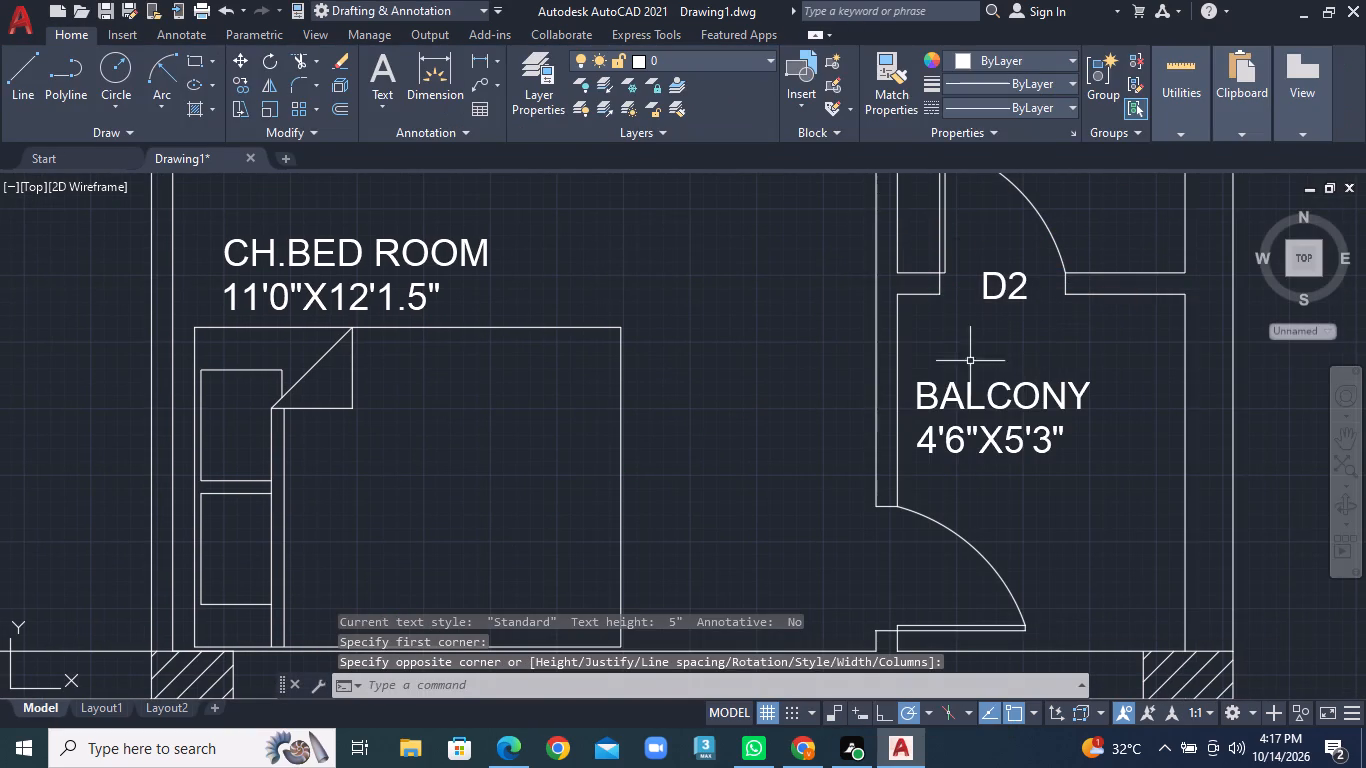
Add the multiline text tag "D2" in the door opening between the children's bedroom and the small balcony.
right_click(838, 534)
click(921, 181)
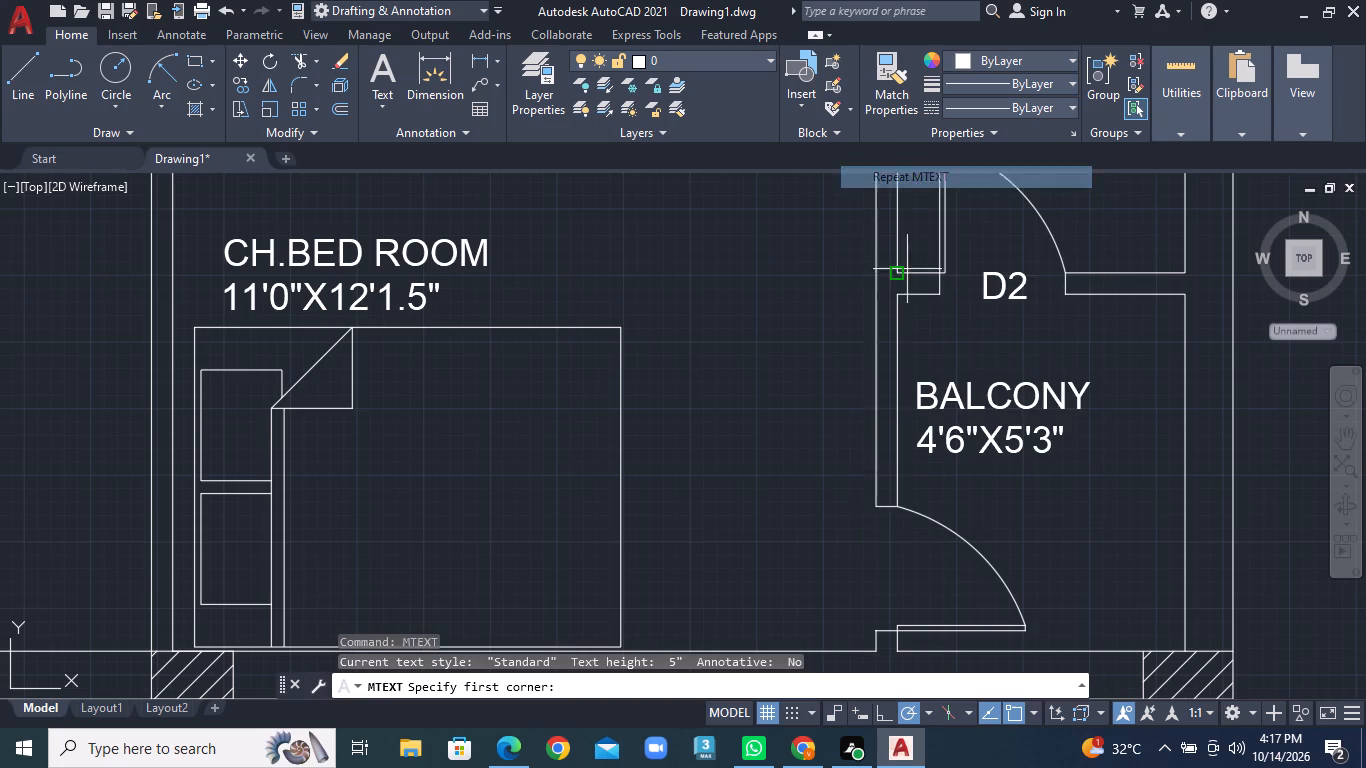
click(869, 540)
click(911, 592)
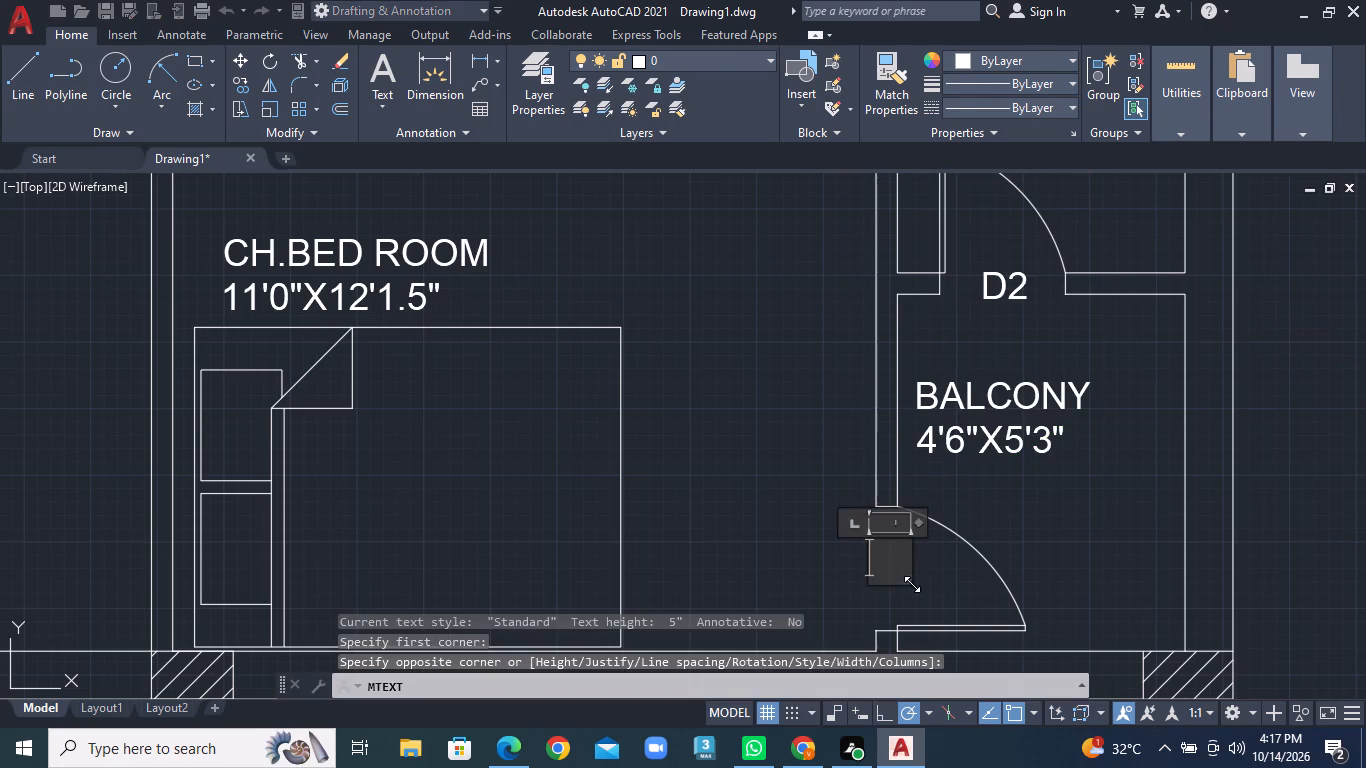
text(D2)
click(1032, 525)
Add the two-line multiline text label "TOI" and "4'5"X6'6"" in the toilet north of the small balcony, below the WC.
middle_drag(1047, 261, 1020, 310)
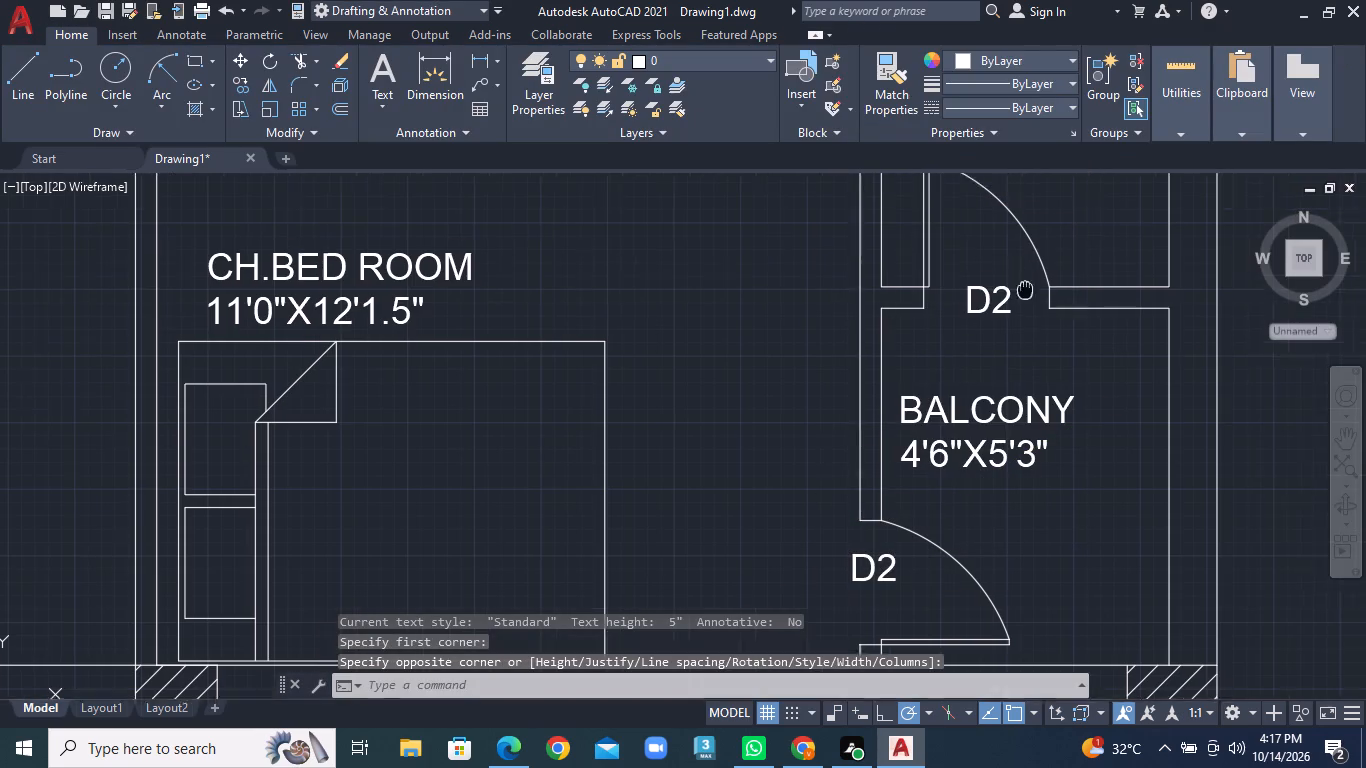
middle_drag(1020, 310, 975, 450)
middle_drag(1024, 248, 969, 321)
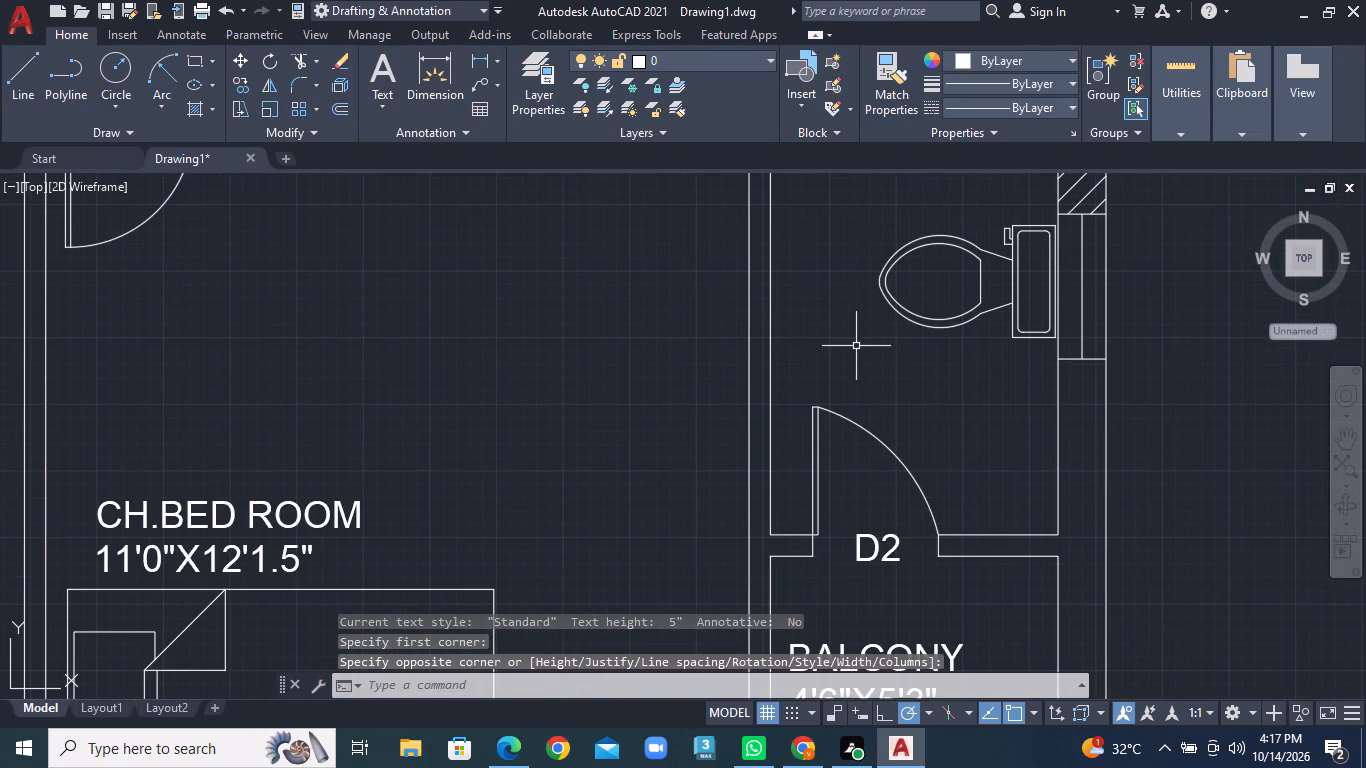
right_click(856, 346)
click(929, 356)
click(795, 326)
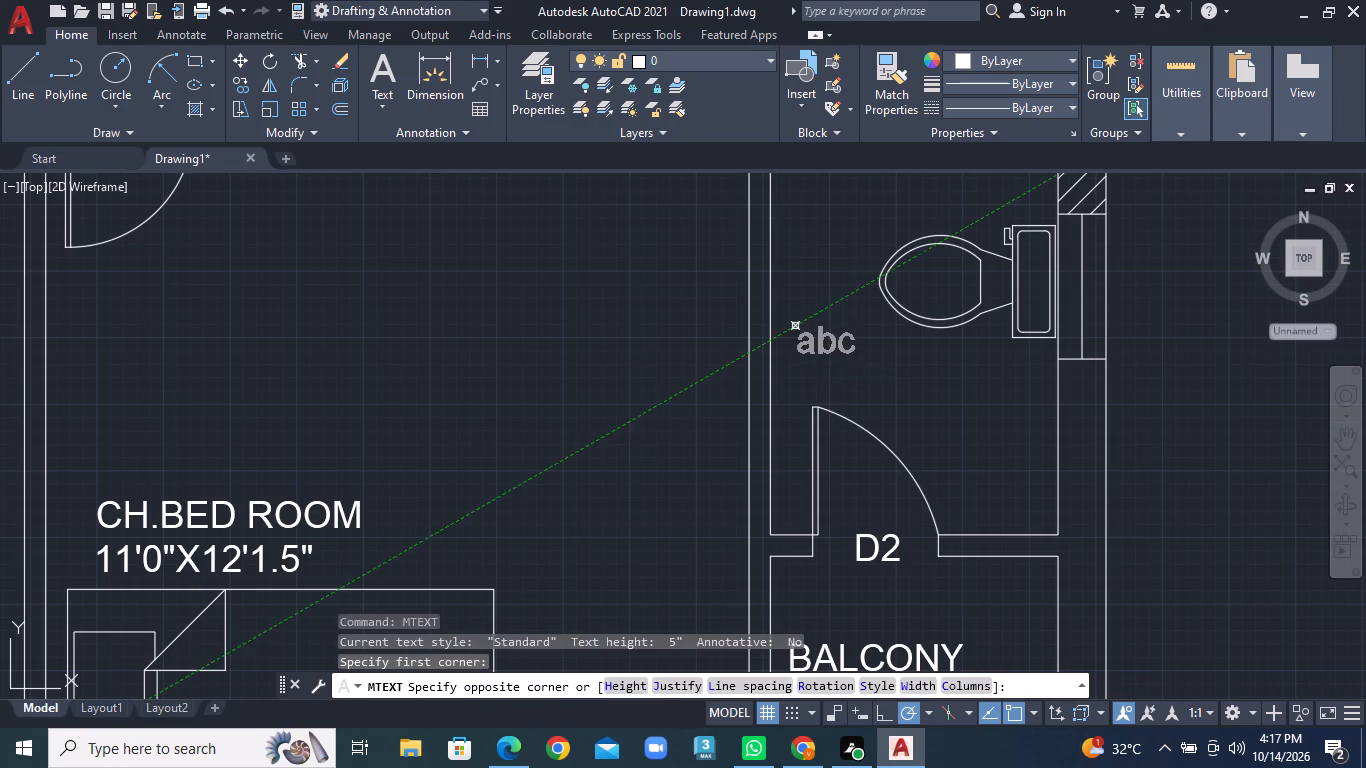
click(997, 391)
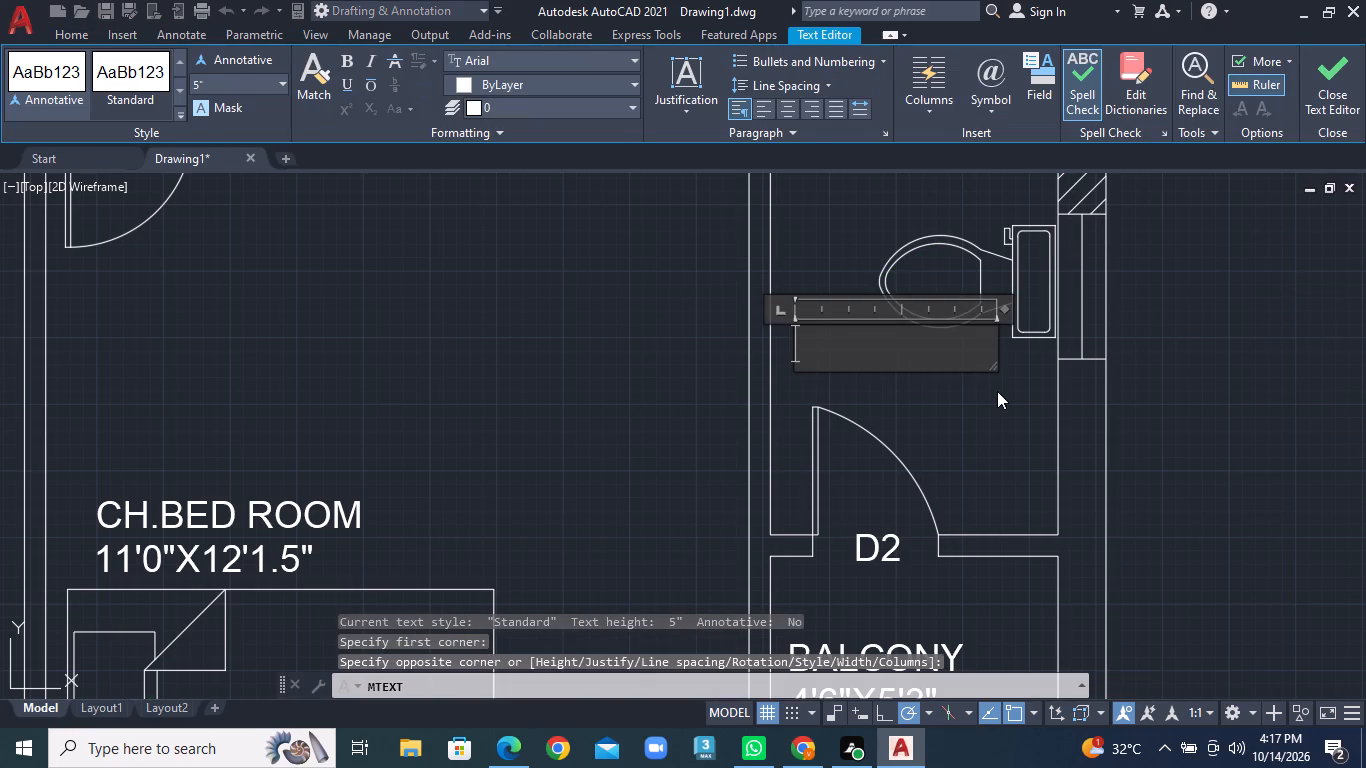
key(t)
text(OI)
key(Return)
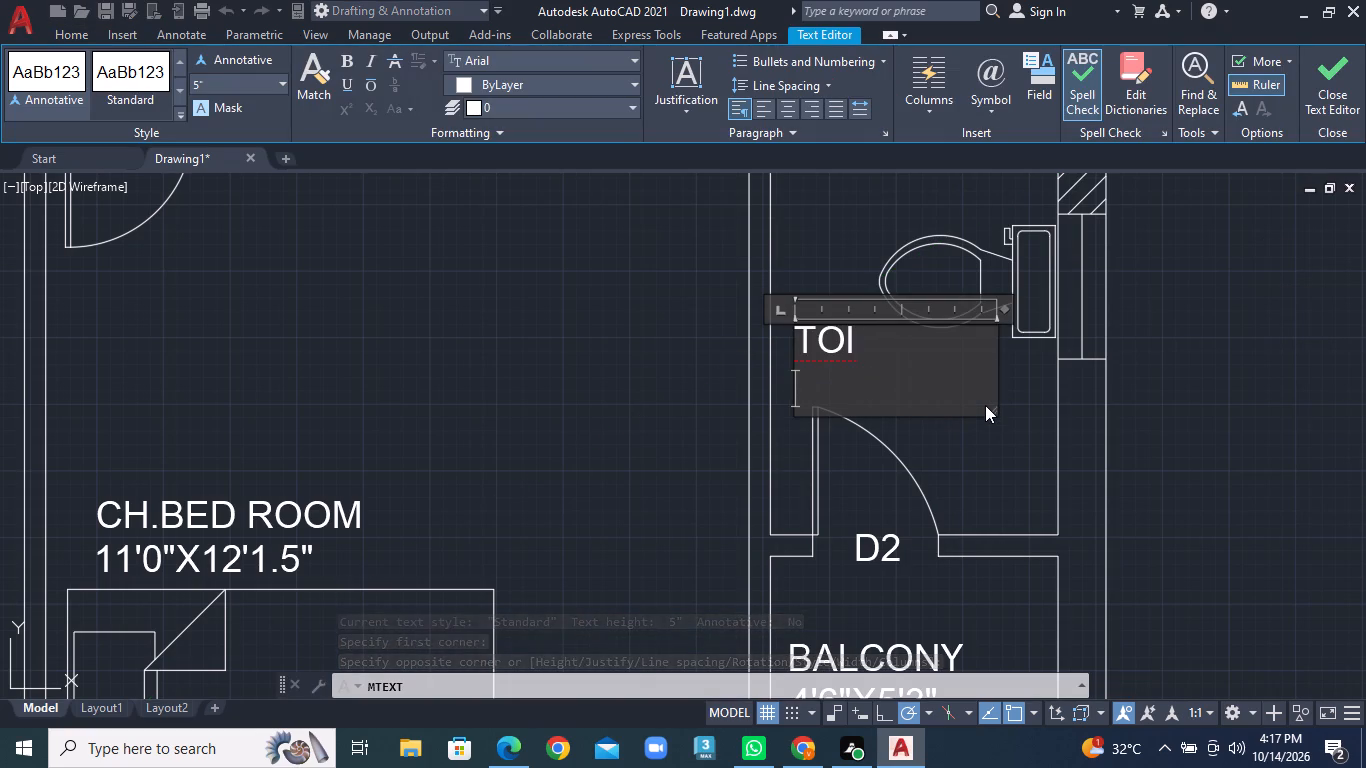
text(4.5)
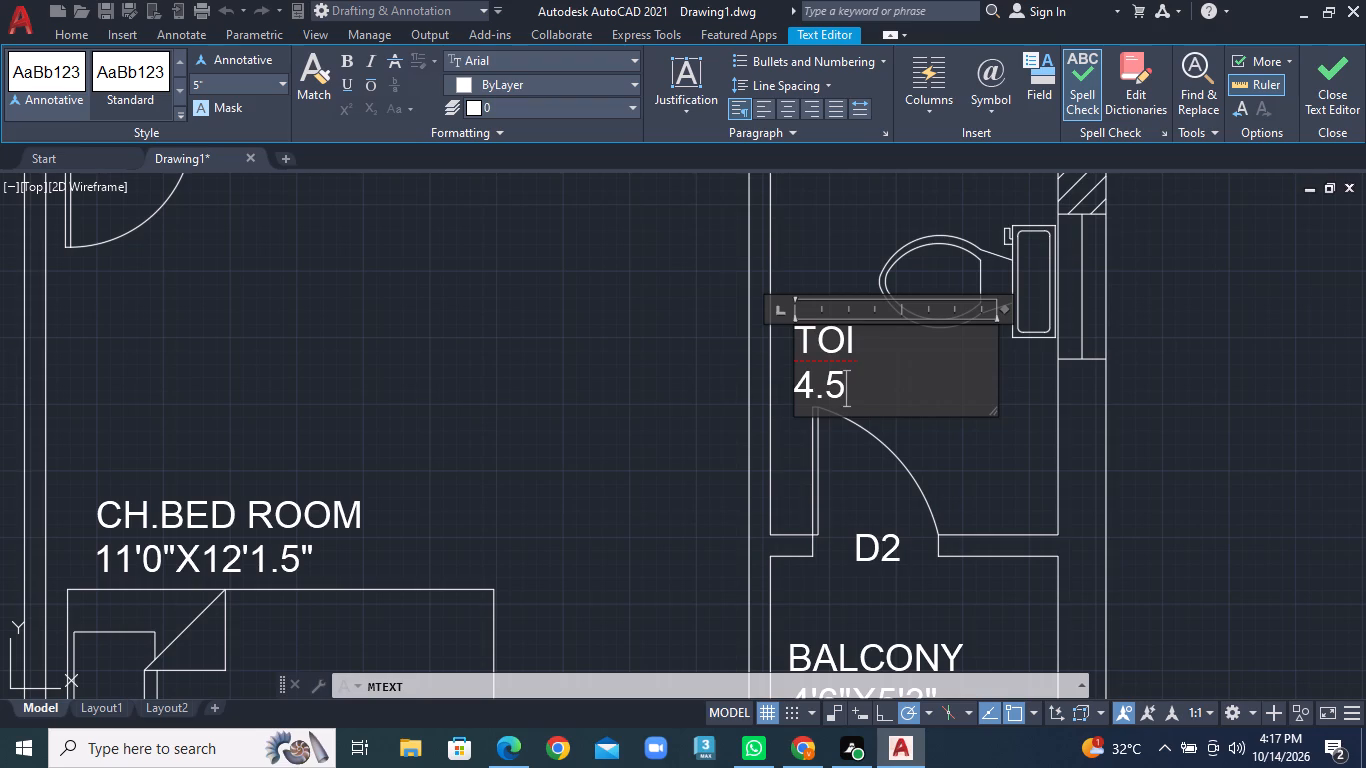
key(shift+quotedbl)
key(BackSpace)
key(BackSpace)
key(BackSpace)
text('5")
key(x)
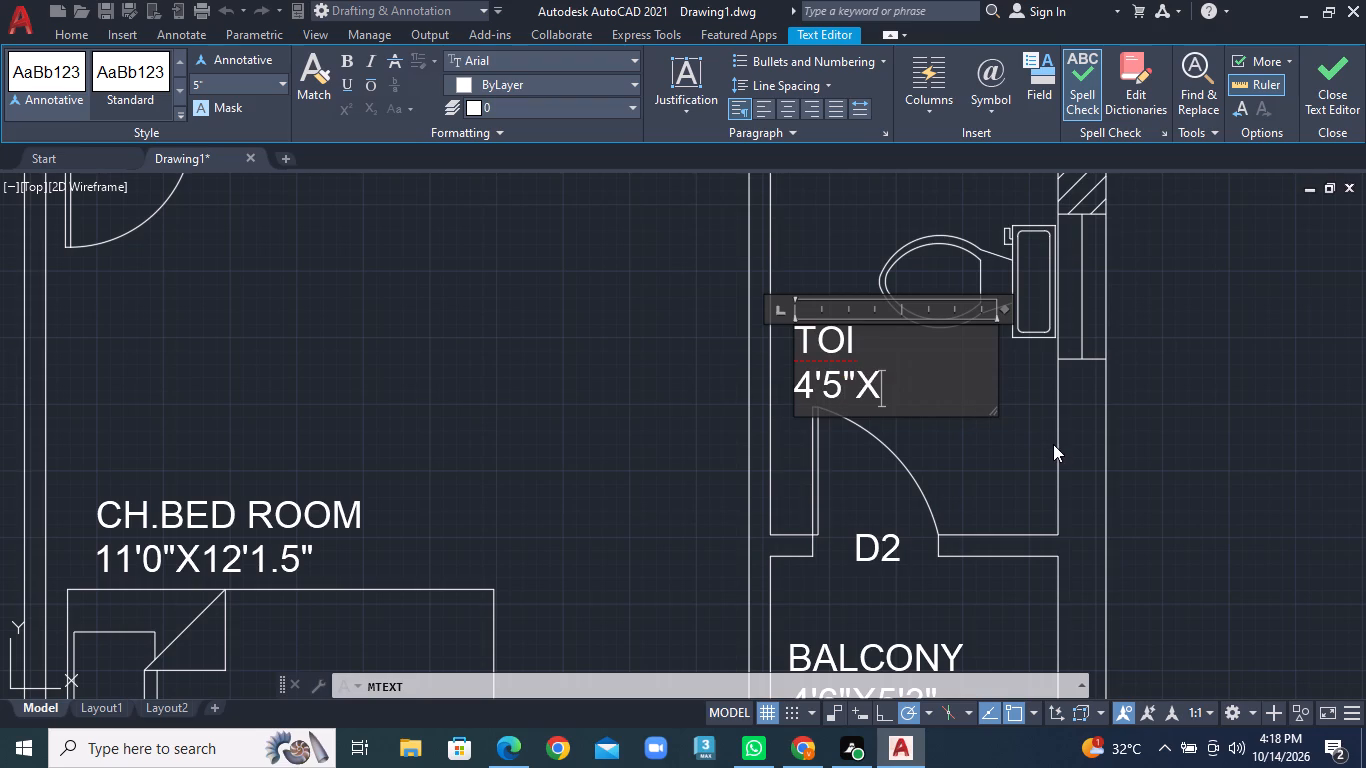
key(6)
text('6")
click(1021, 458)
Add the multiline text tag "V" just outside the ventilator in the east wall of the toilet beside the children's bedroom.
scroll(1000, 363, down, 1)
middle_drag(999, 356, 895, 372)
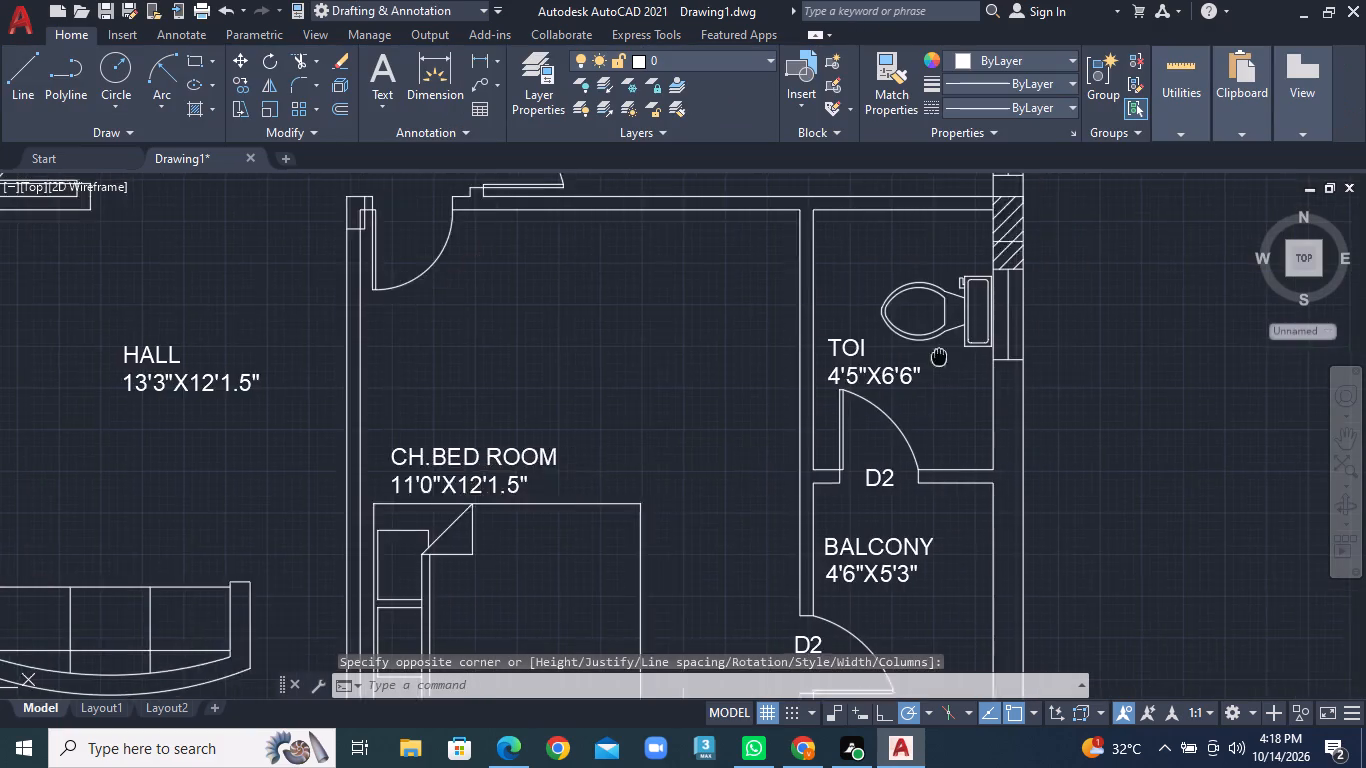
middle_drag(895, 372, 805, 451)
right_click(887, 418)
click(962, 64)
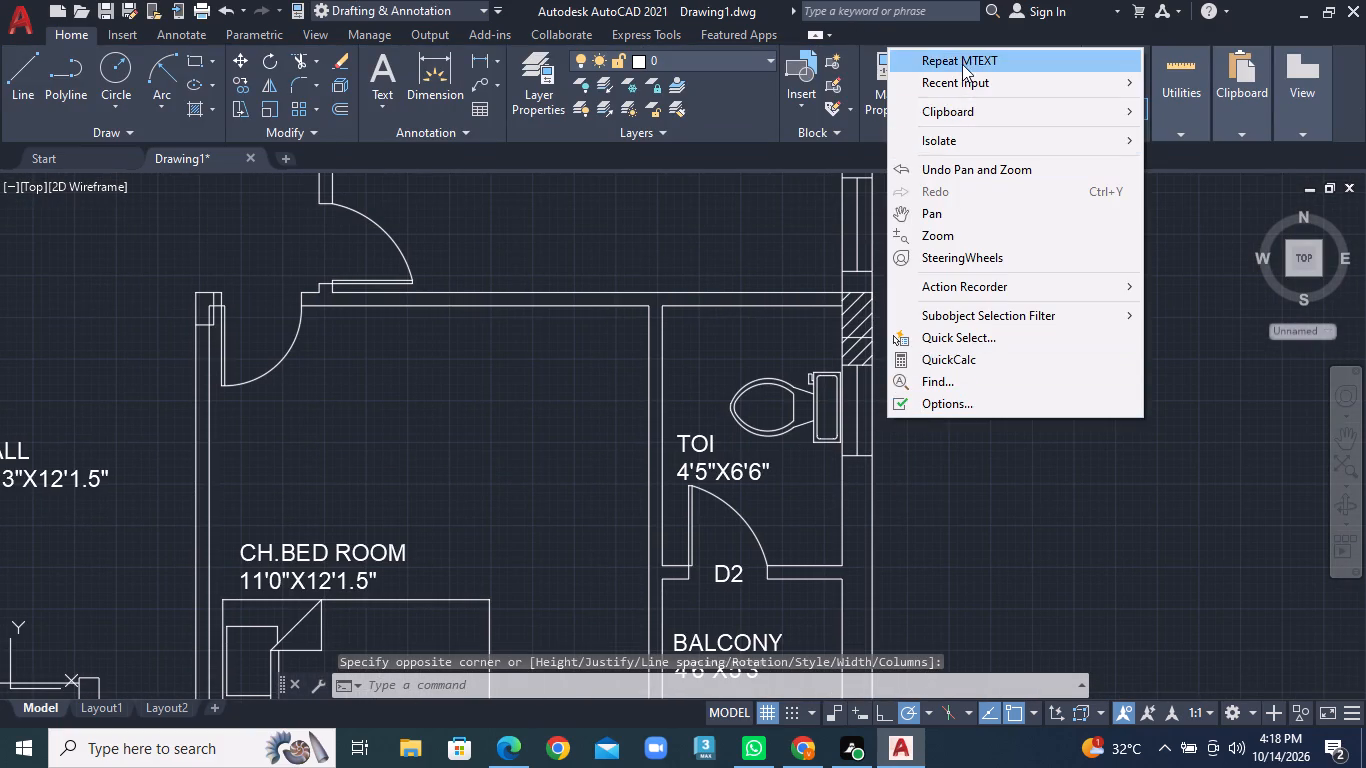
click(895, 390)
click(909, 458)
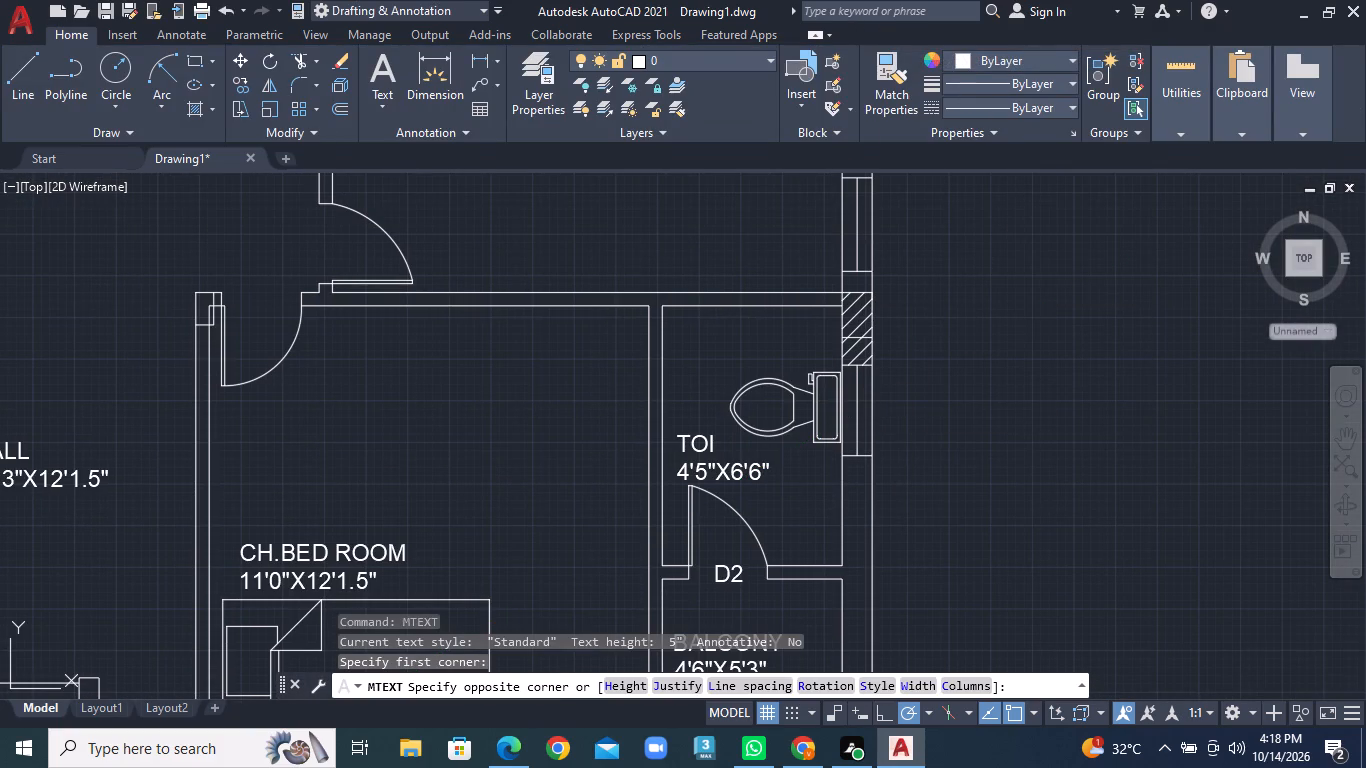
key(v)
click(926, 328)
Add the multiline text tag "W3" just outside the window in the master bedroom's east wall.
right_click(922, 302)
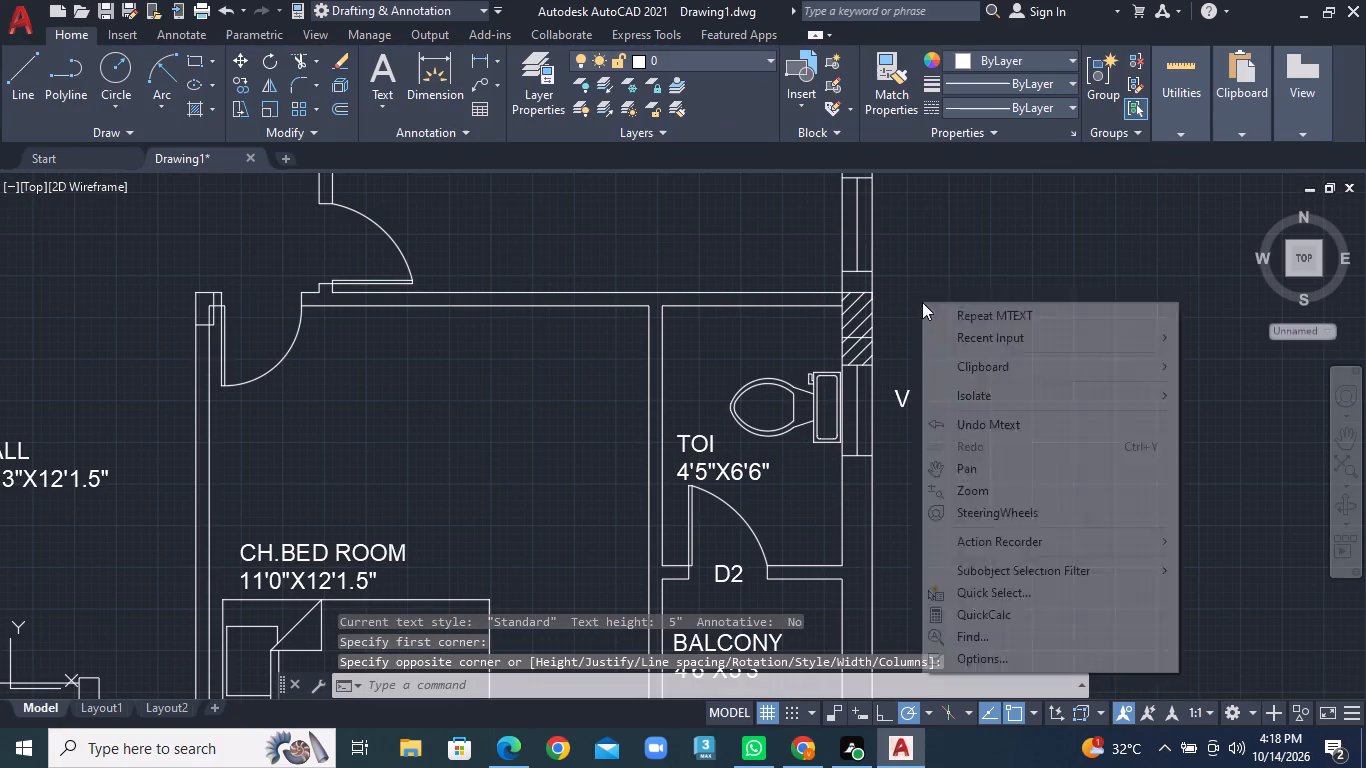
click(969, 308)
click(892, 197)
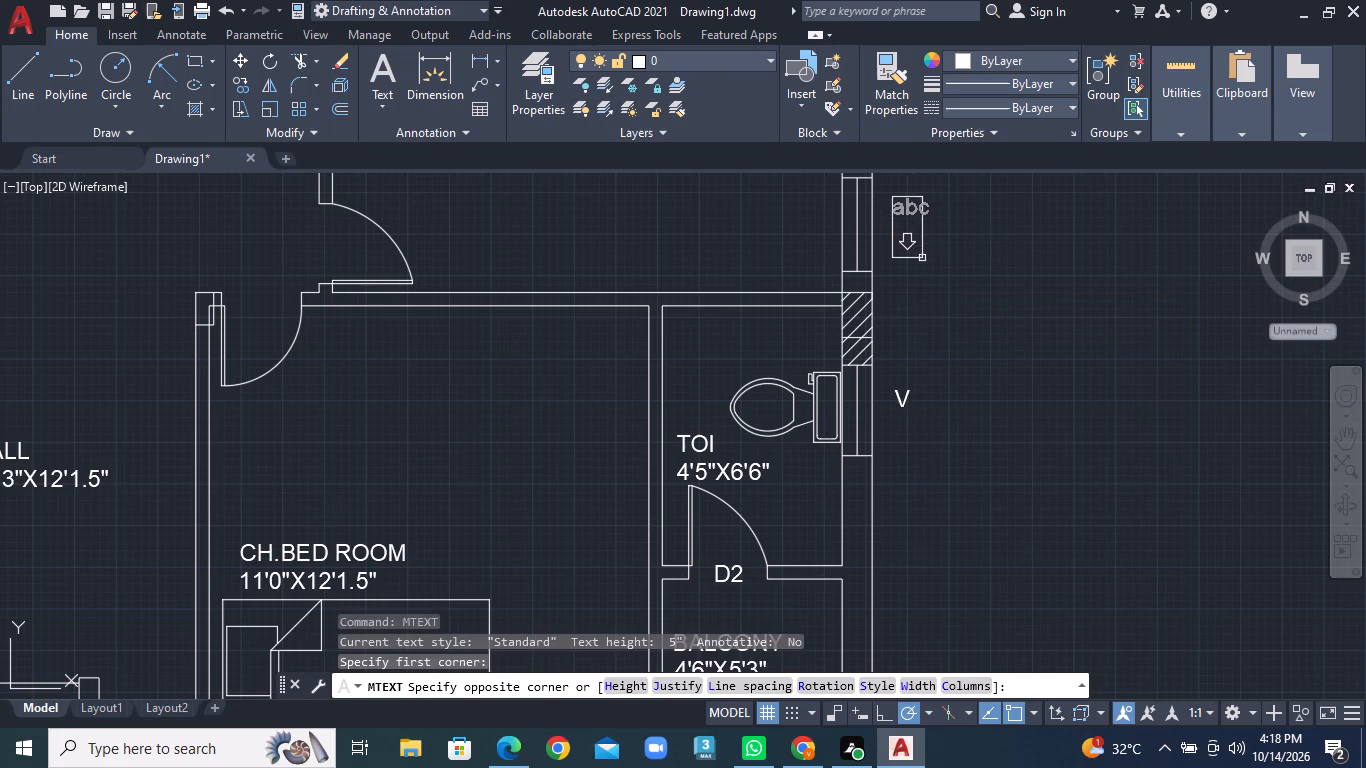
click(922, 258)
text(W3)
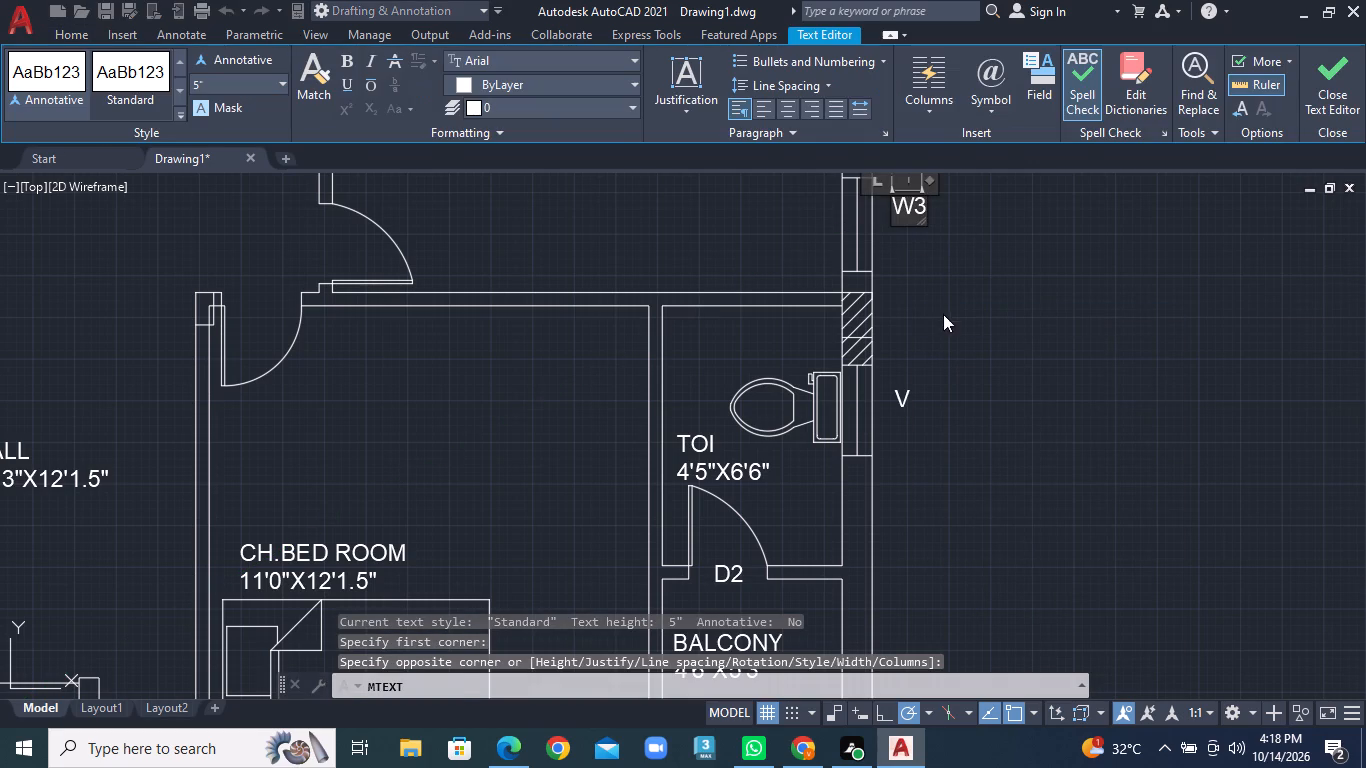
click(943, 314)
Add the multiline text tag "W3" just above the window in the master bedroom's north wall.
scroll(943, 327, down, 2)
middle_drag(939, 309, 908, 596)
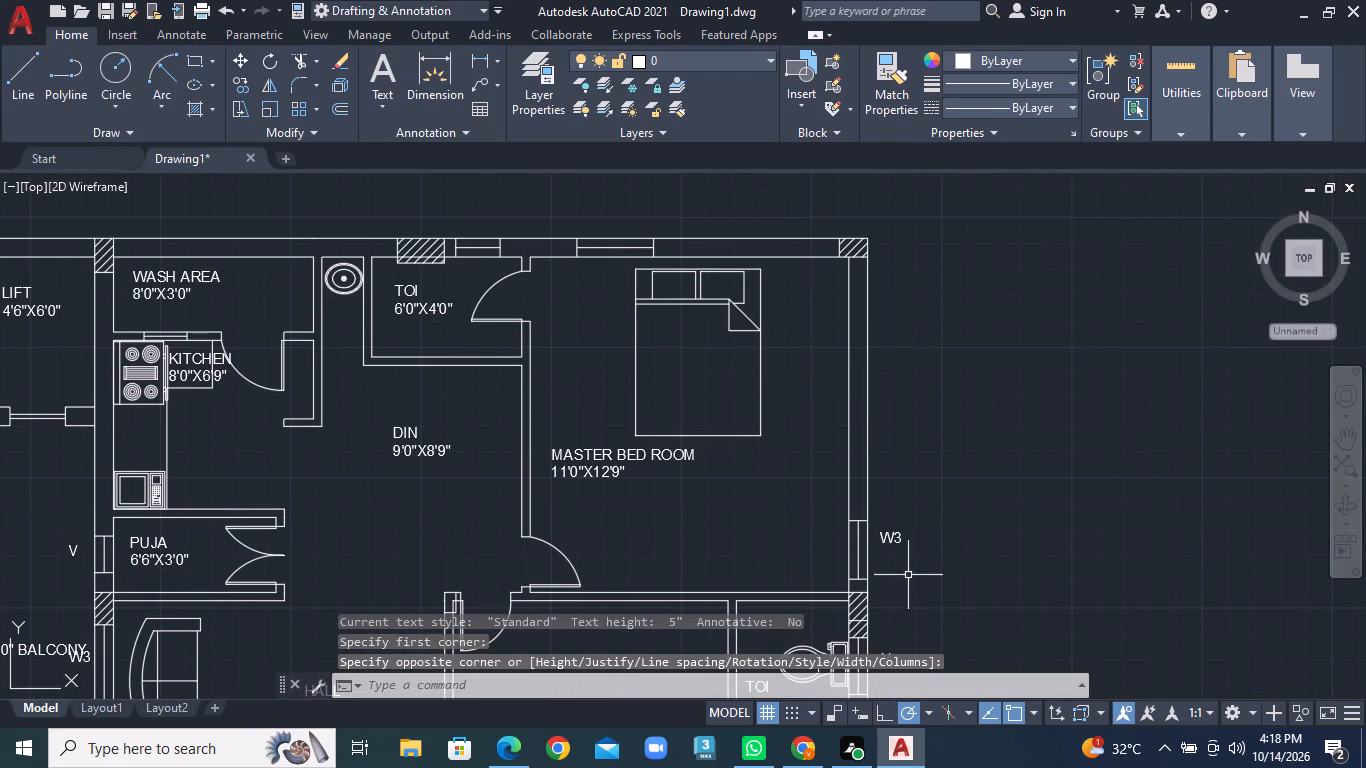
middle_drag(814, 304, 826, 475)
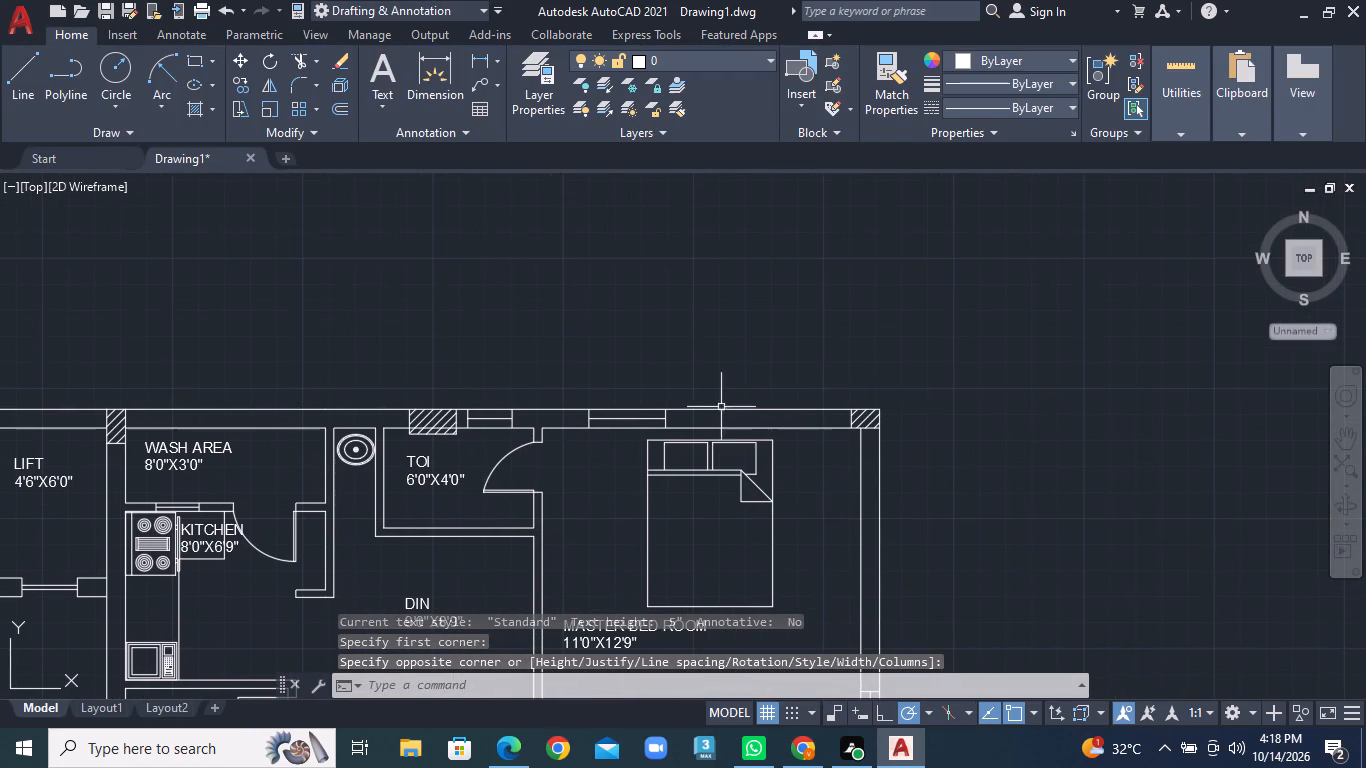
right_click(644, 391)
click(752, 41)
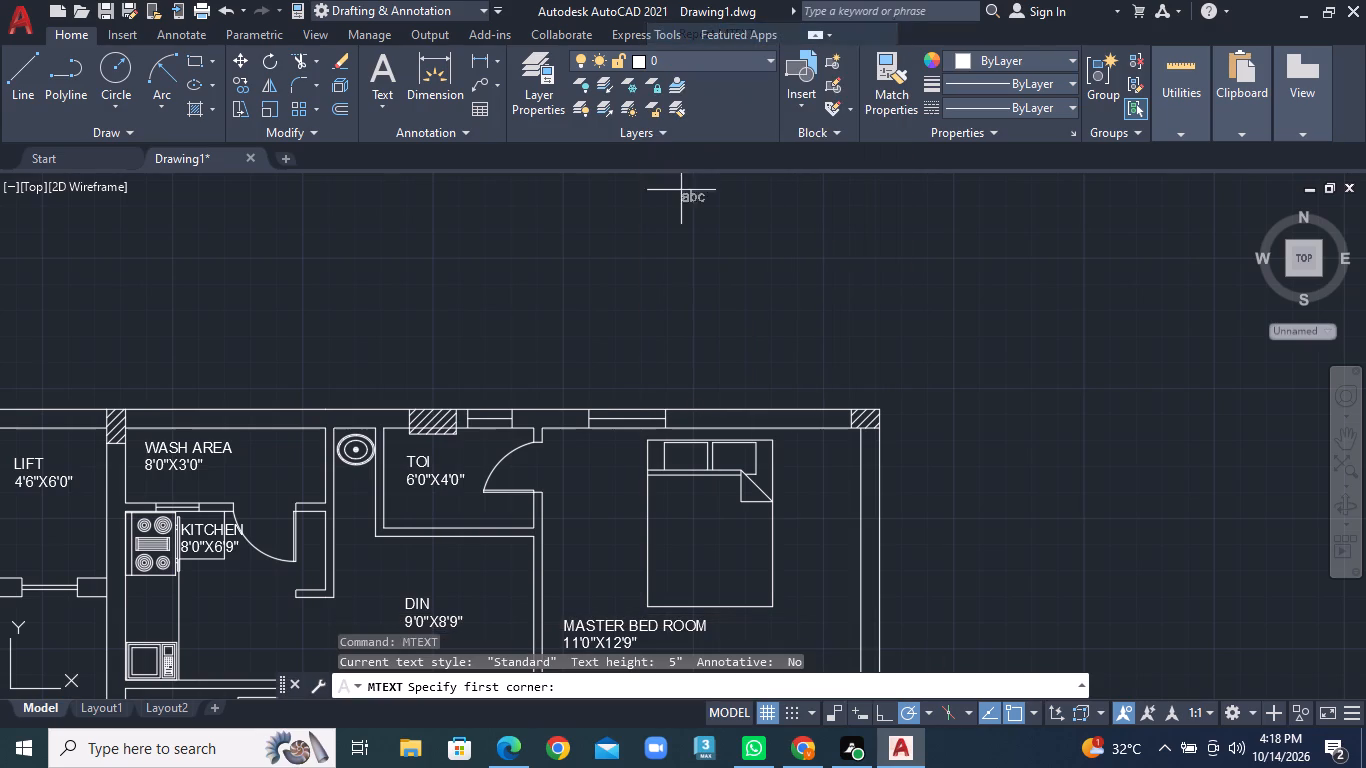
click(616, 364)
click(658, 398)
text(W3)
click(727, 340)
Add the multiline text label "6'6" WIDE CORRIDOR" in the passage between the two units, west of the staircase.
middle_drag(698, 340, 1222, 403)
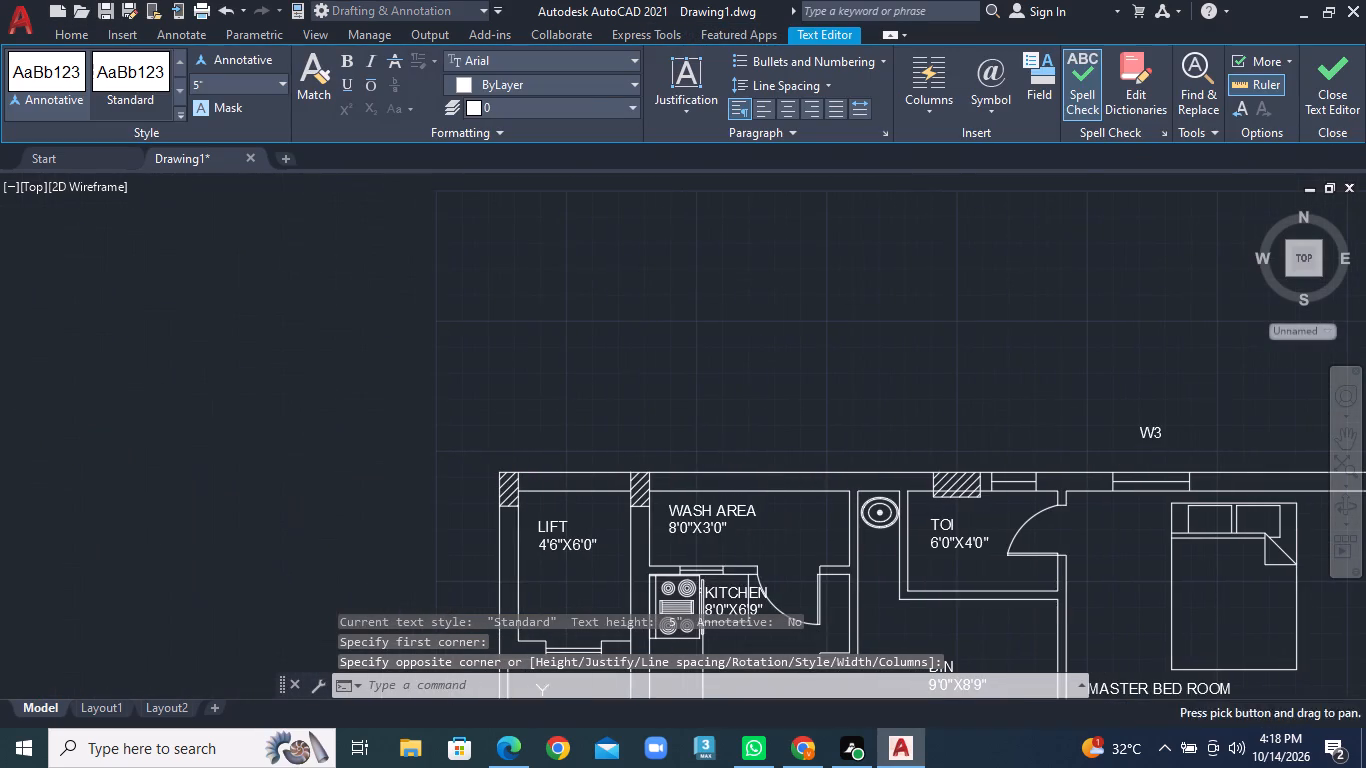
middle_drag(785, 515, 766, 309)
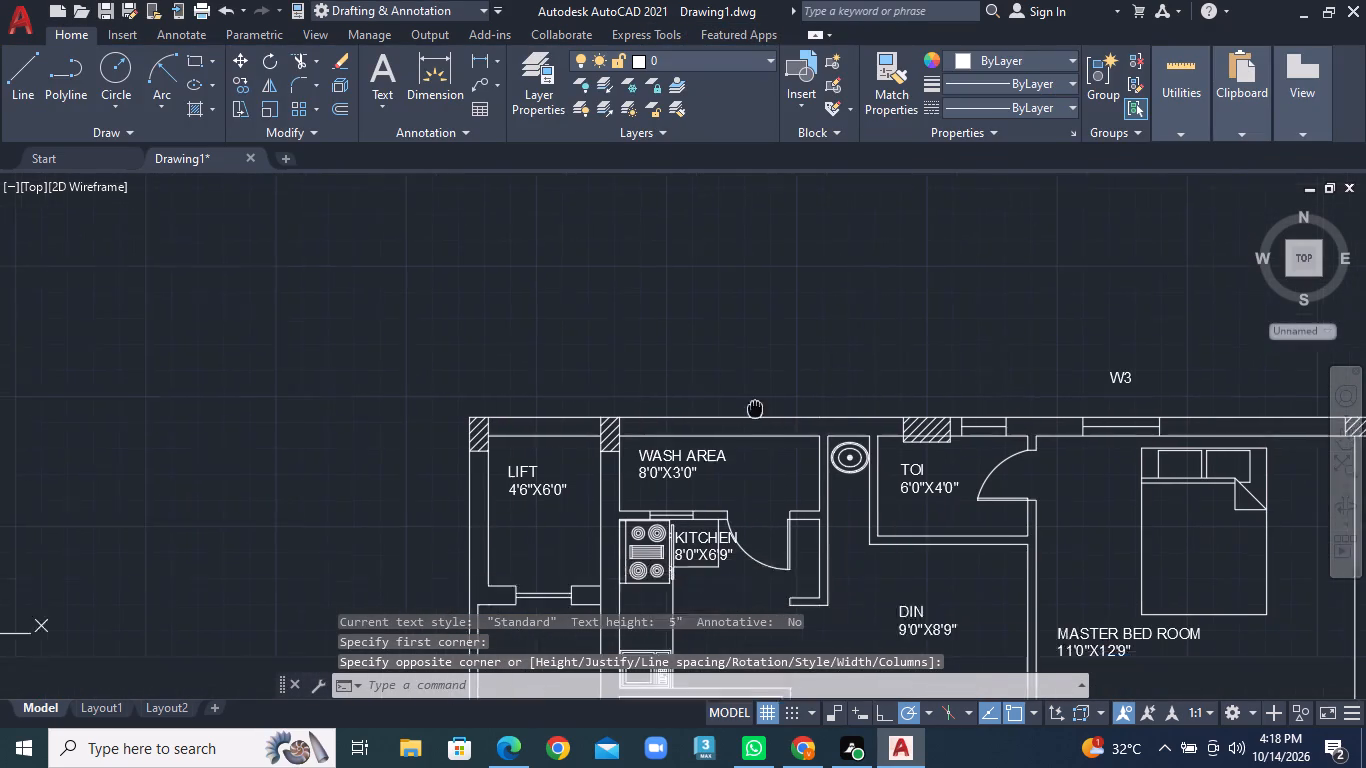
middle_drag(766, 309, 774, 264)
middle_drag(932, 521, 911, 343)
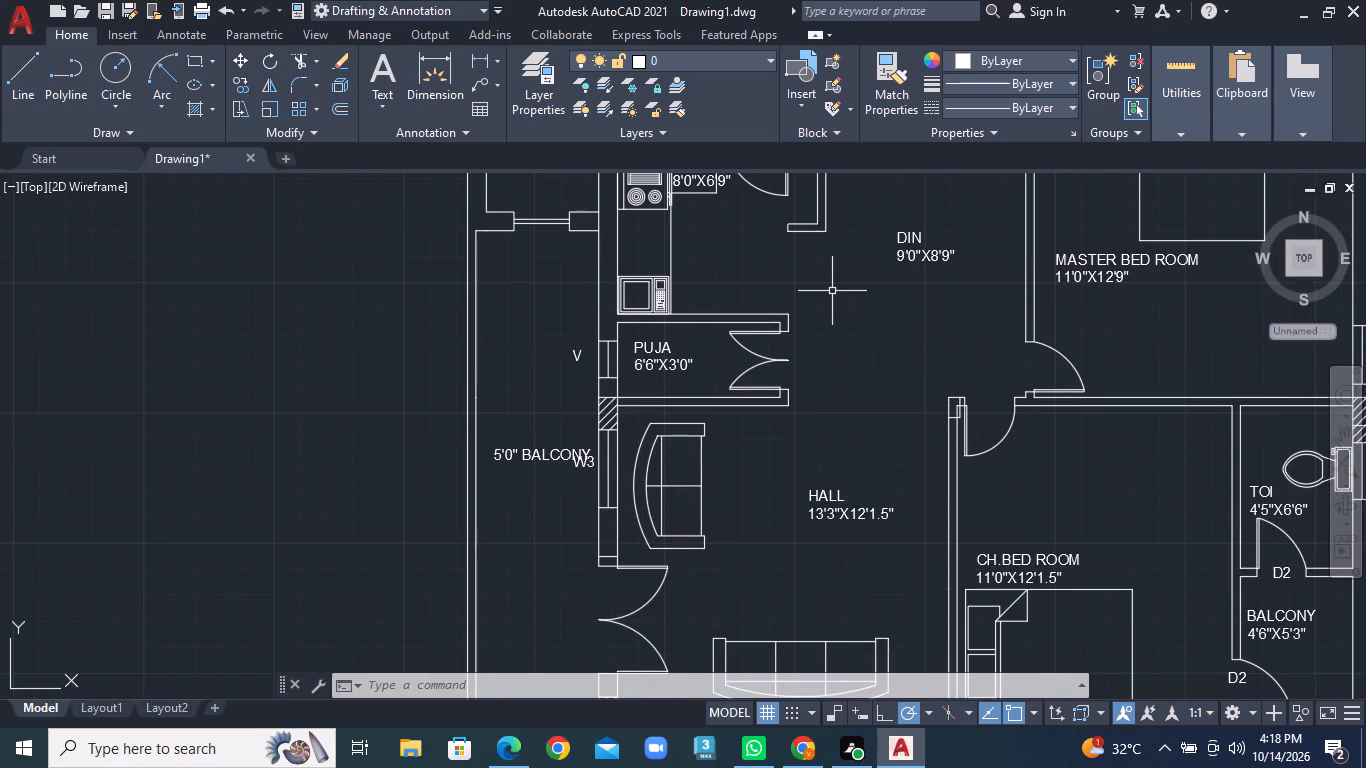
scroll(846, 459, down, 1)
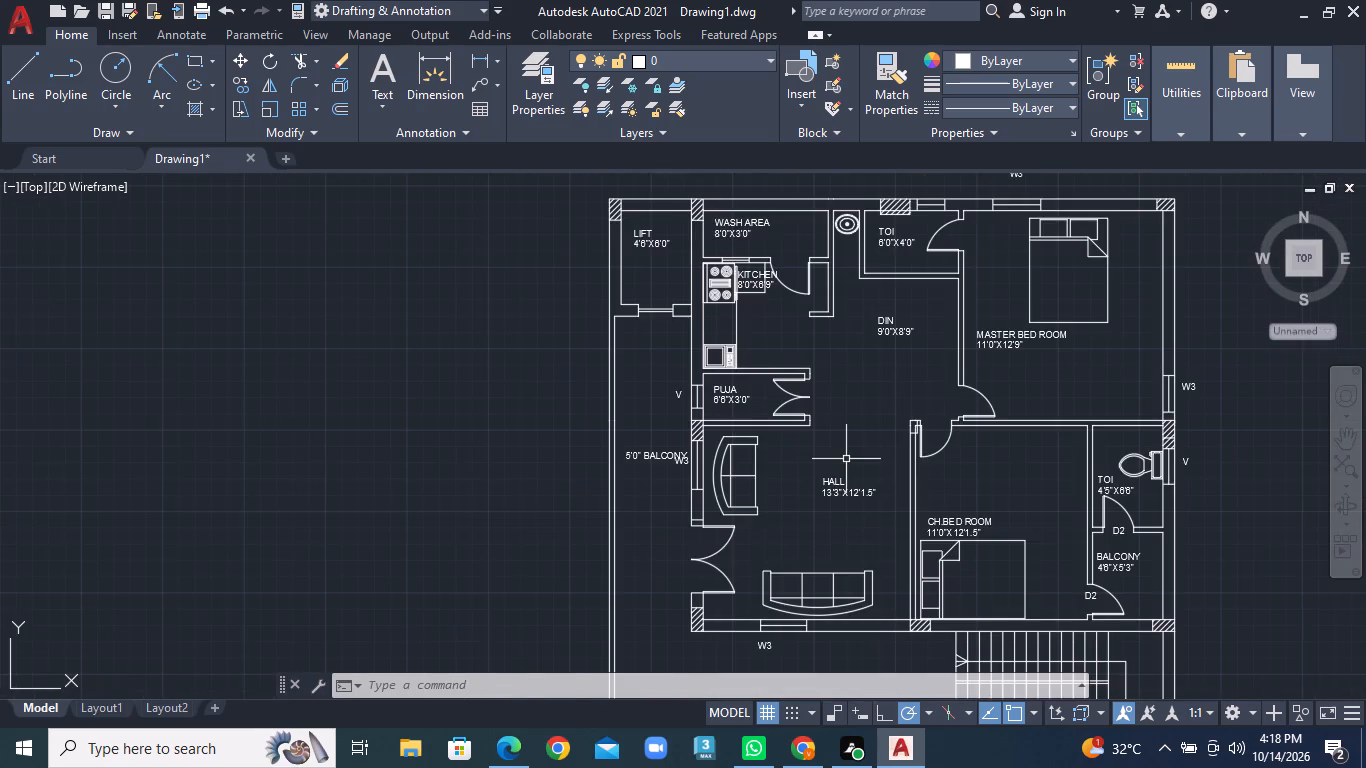
middle_drag(788, 349, 766, 159)
right_click(685, 477)
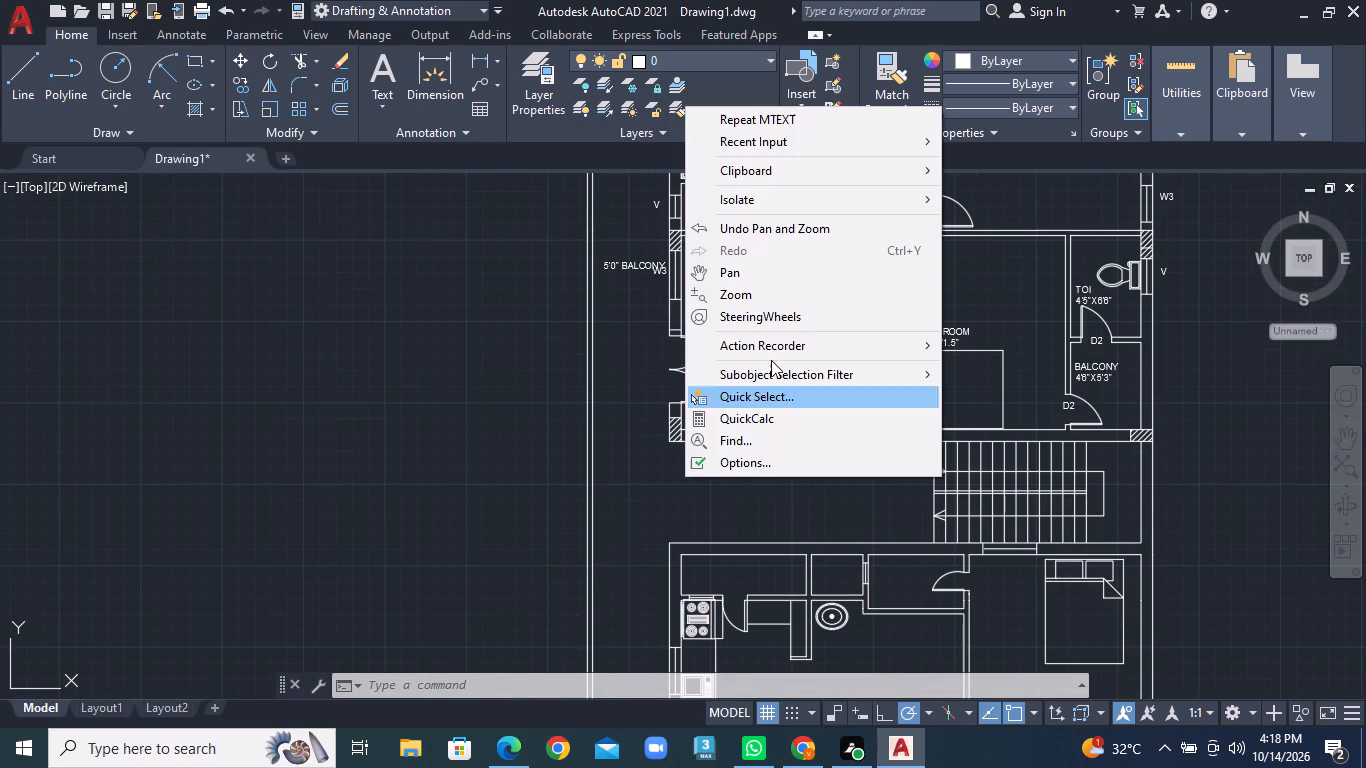
click(785, 128)
click(688, 486)
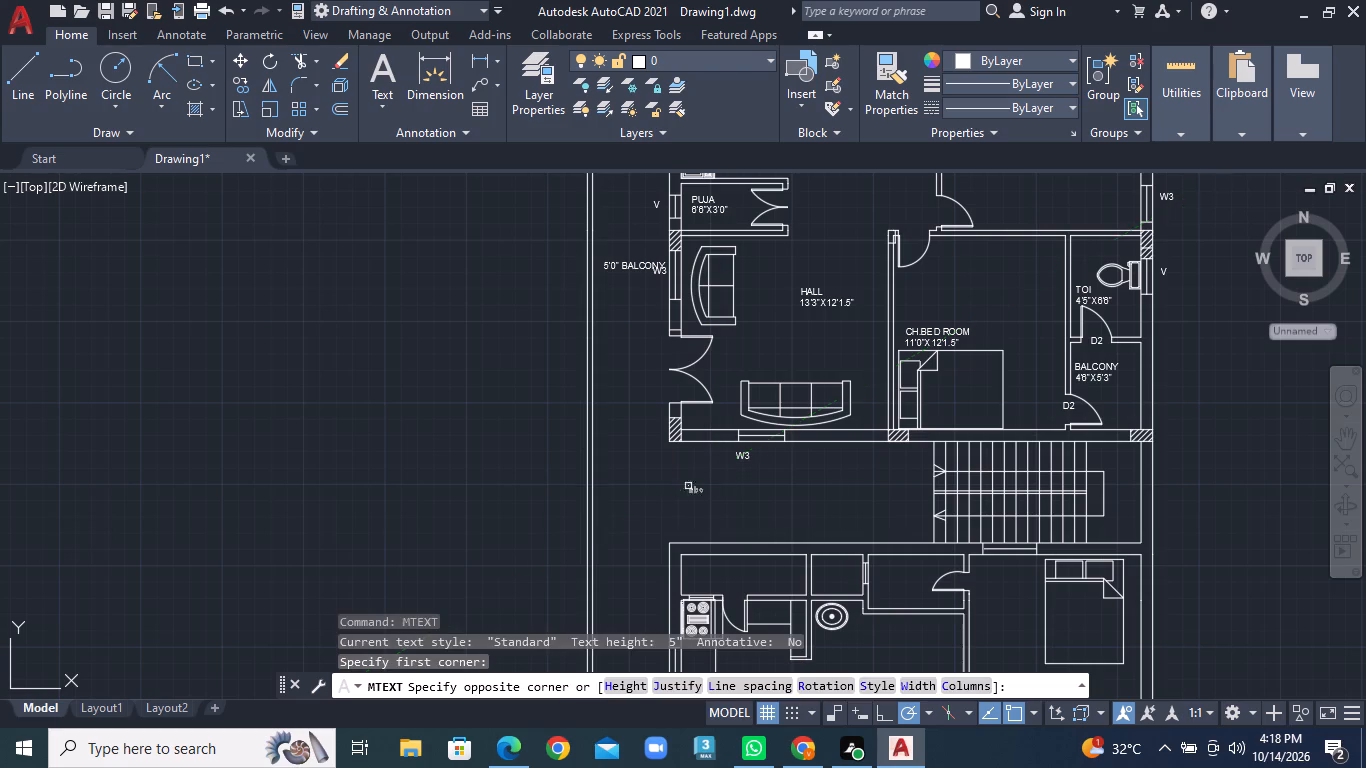
click(918, 524)
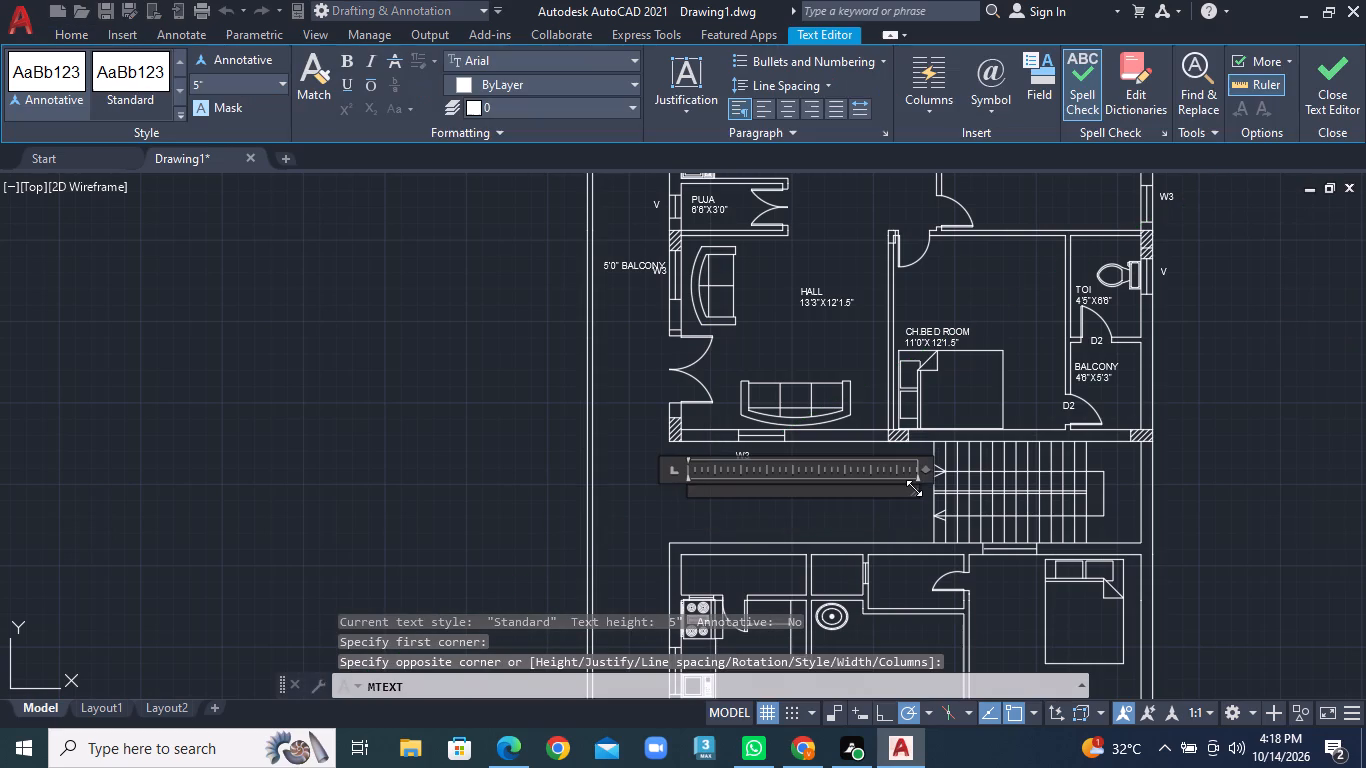
key(6)
text('6")
key(space)
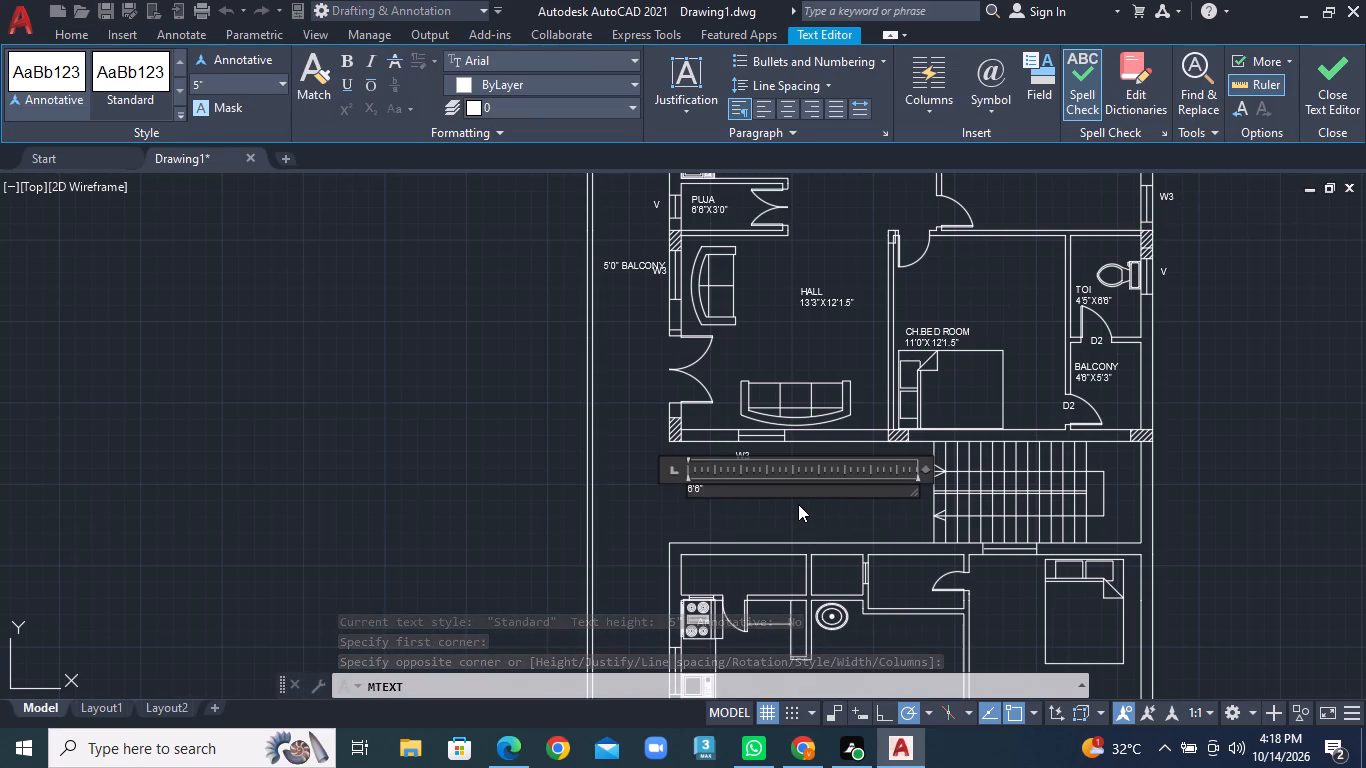
text(WI)
text(DE)
key(space)
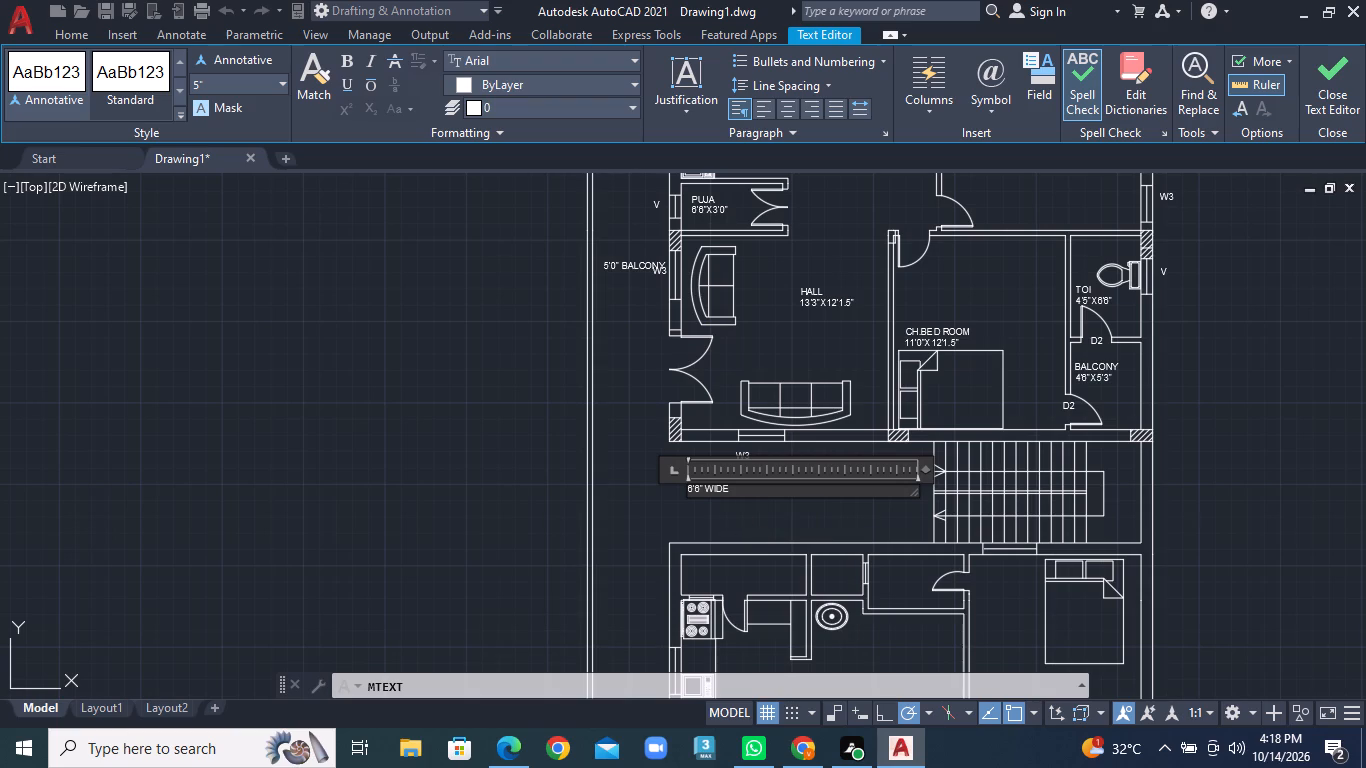
text(CORRI)
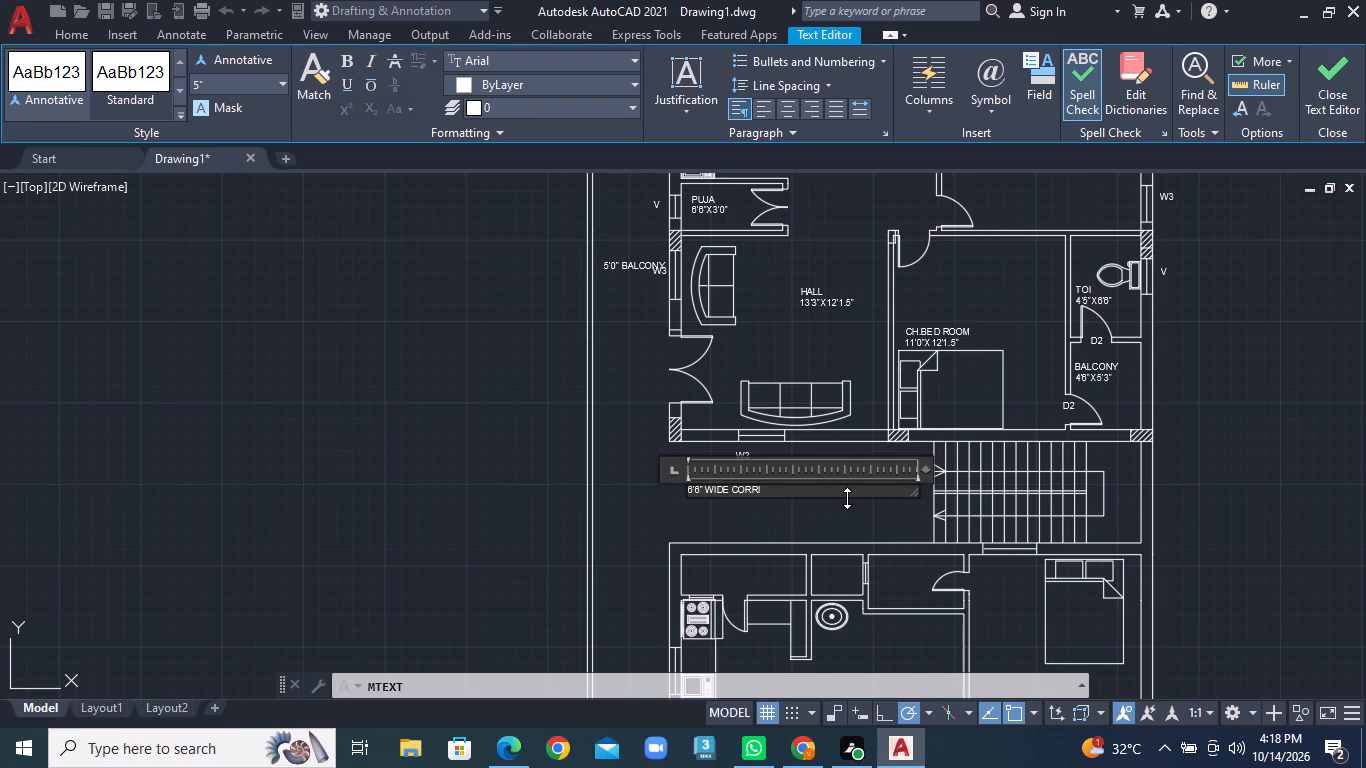
text(DOR)
click(831, 507)
scroll(831, 507, down, 1)
middle_drag(831, 507, 797, 316)
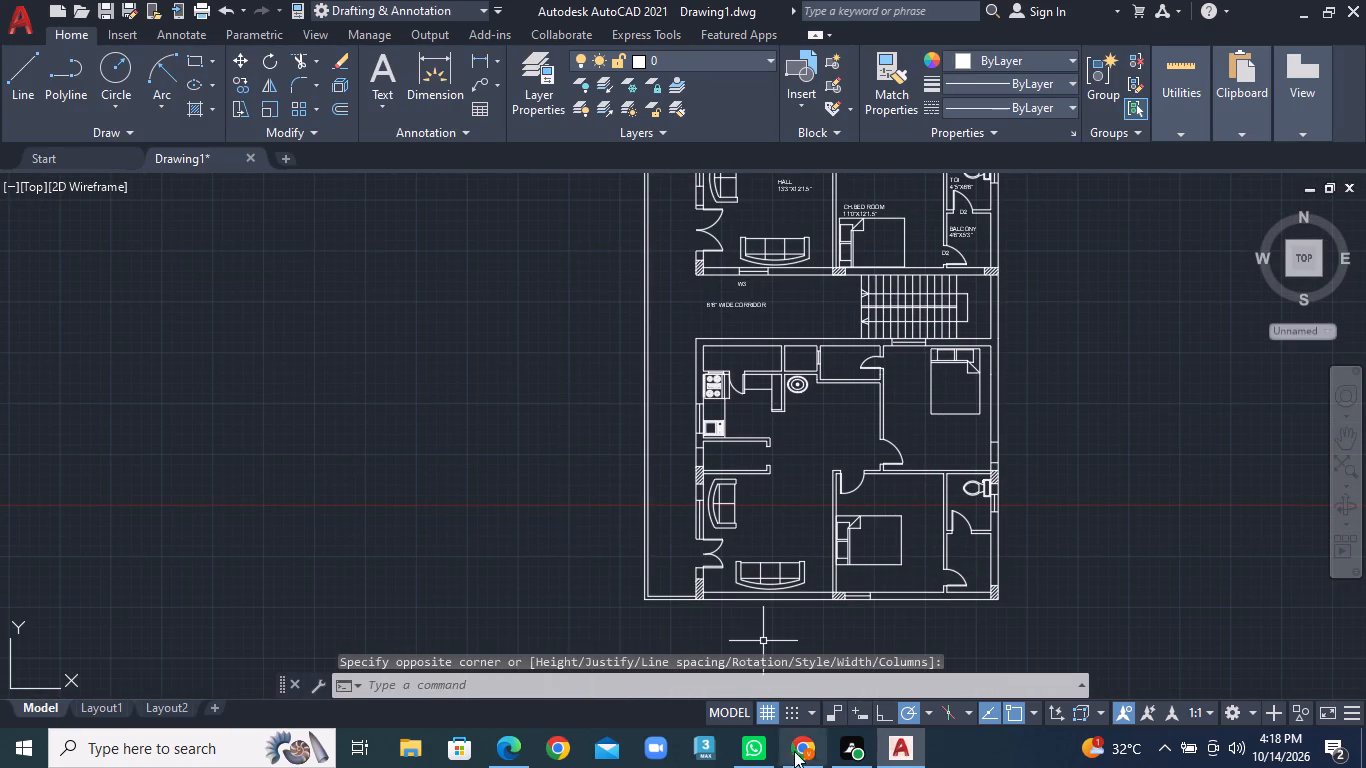
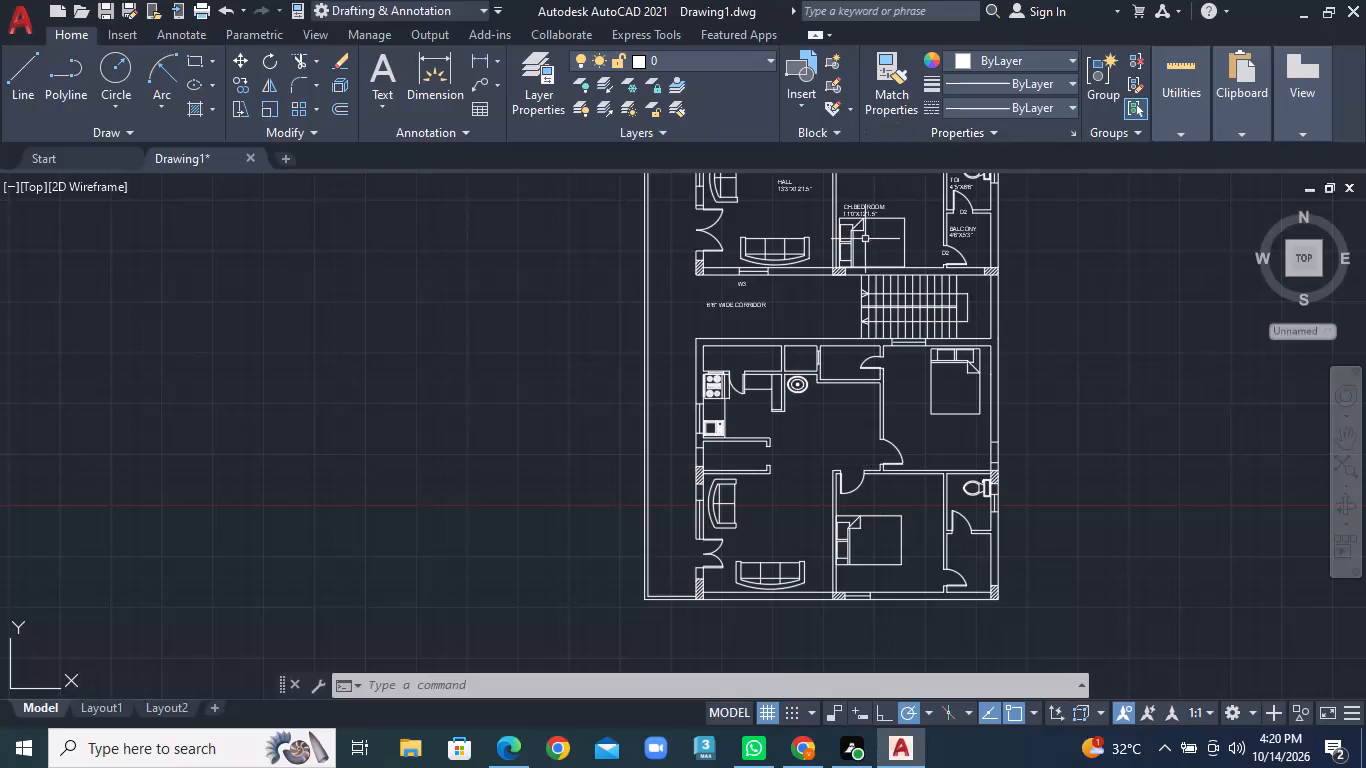
Move the "6'6" WIDE CORRIDOR" label about 4' east along the passage, towards the staircase.
scroll(822, 313, up, 2)
middle_click(780, 326)
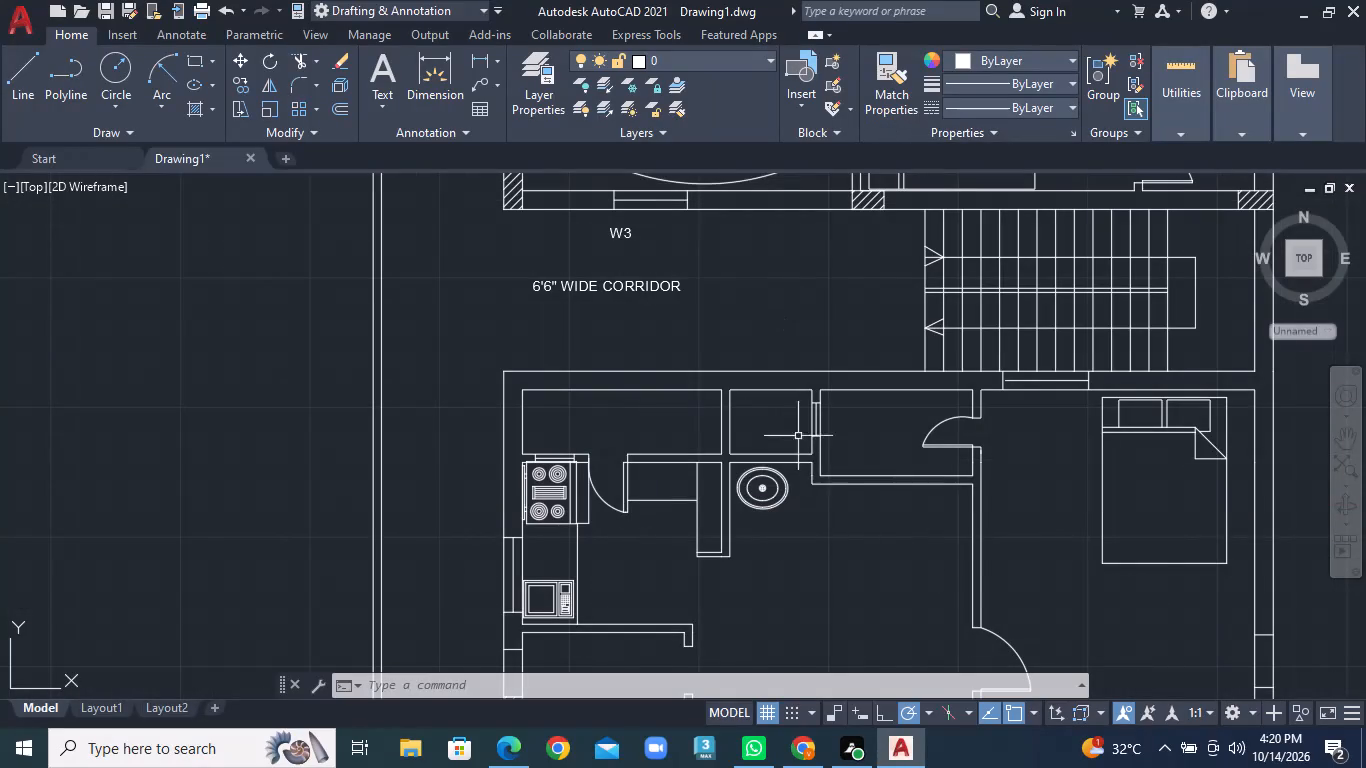
click(632, 274)
click(629, 287)
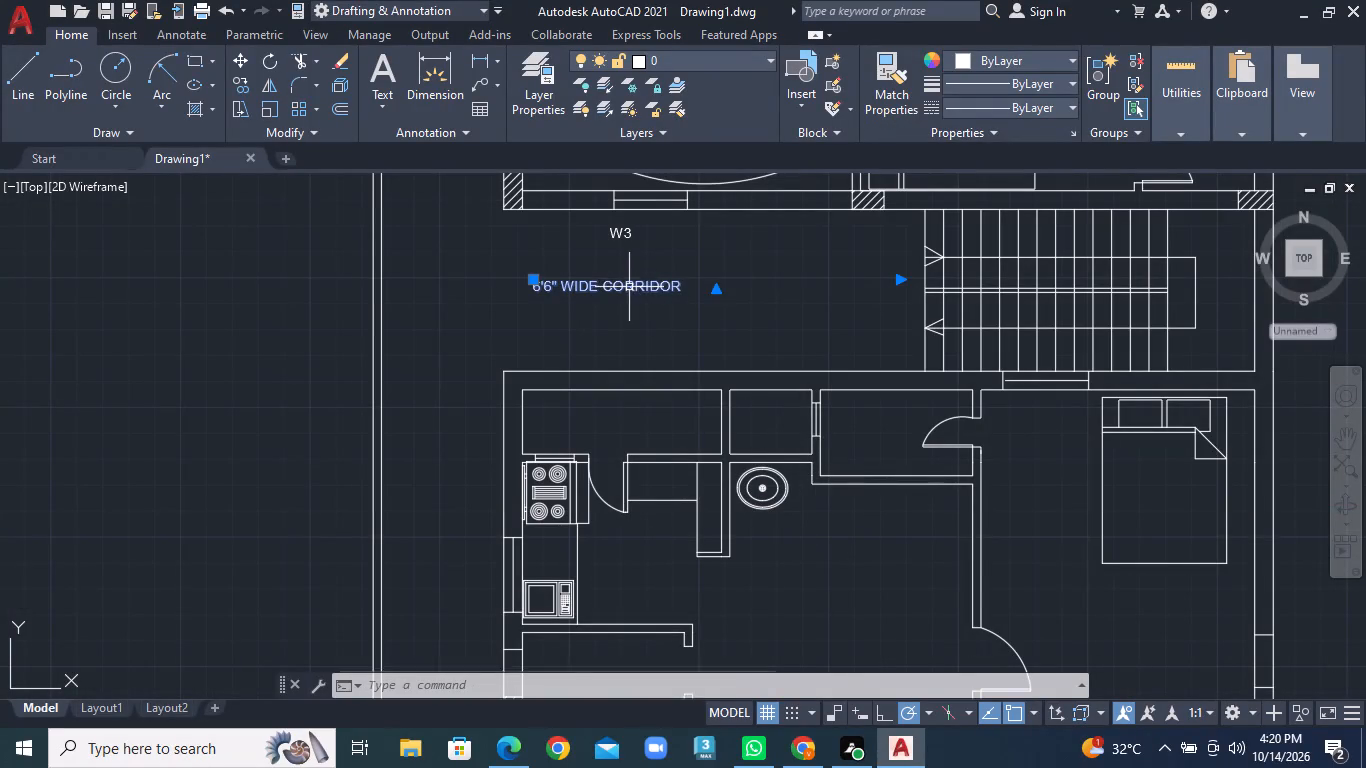
right_click(629, 287)
click(674, 385)
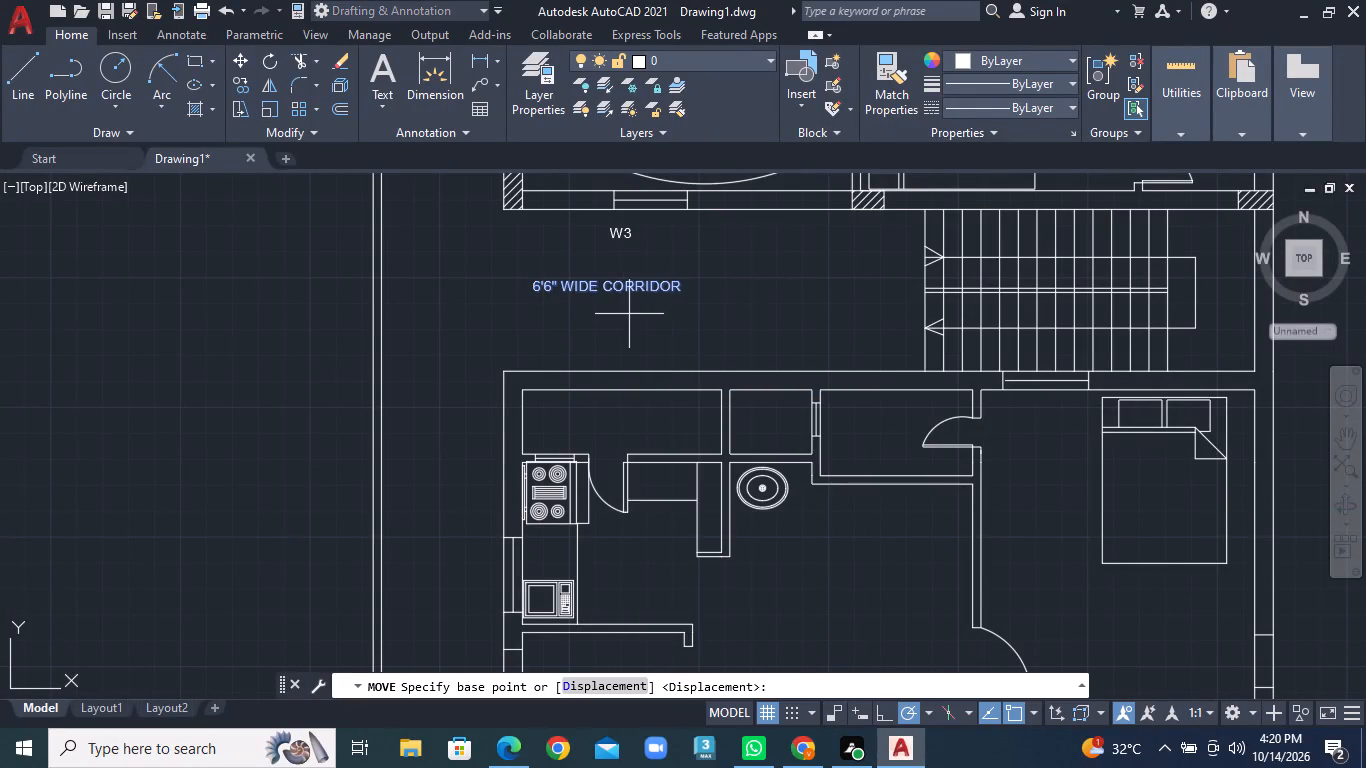
click(620, 288)
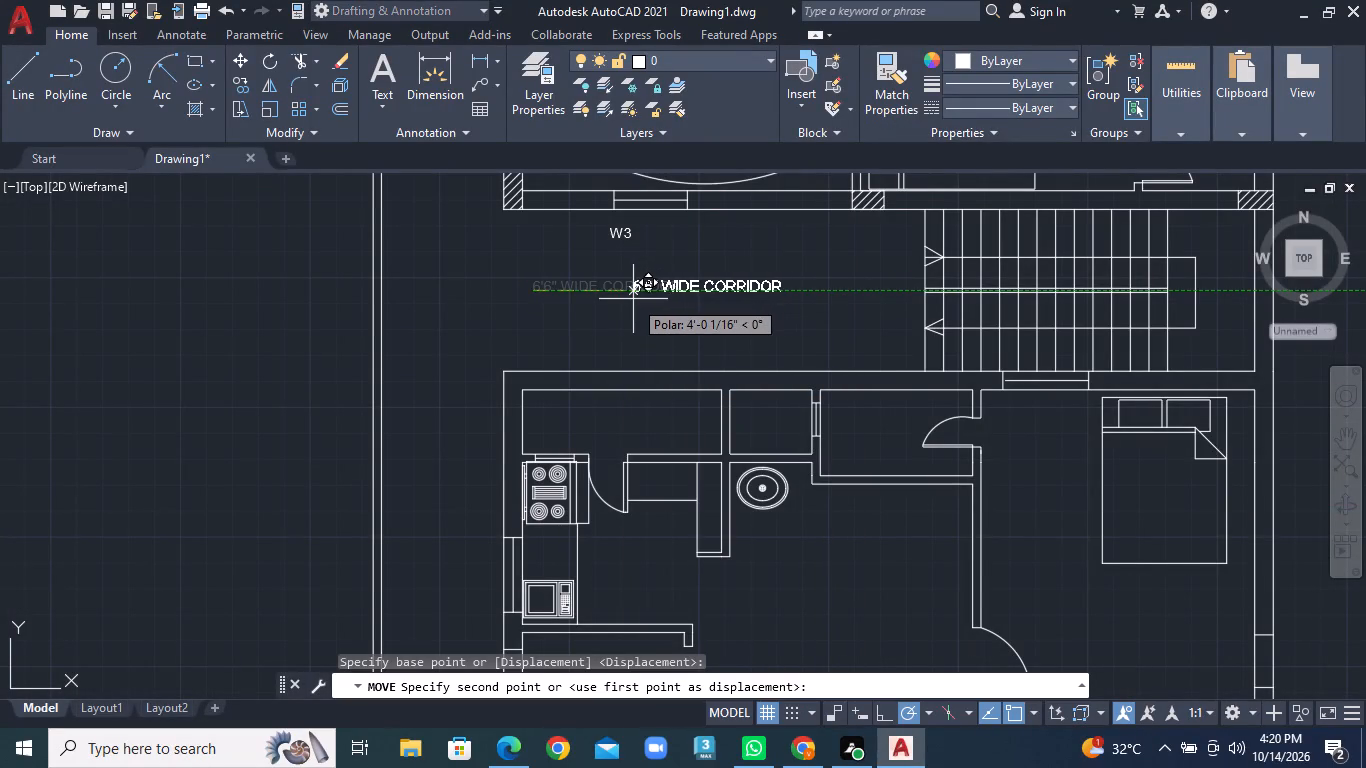
click(633, 299)
Add the multiline text tag "MD" just outside the double main door in the west wall of the north unit's hall.
scroll(645, 383, down, 1)
middle_drag(641, 425, 828, 310)
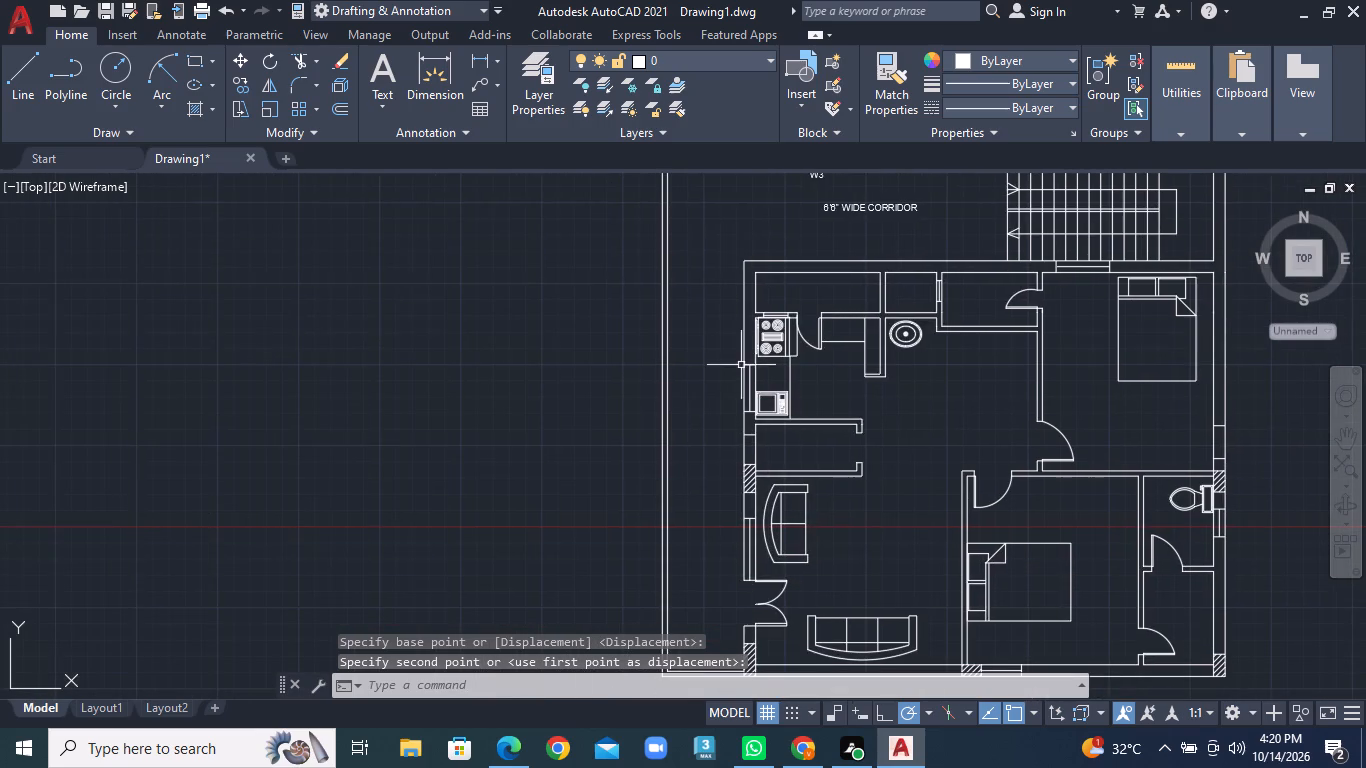
middle_drag(735, 421, 730, 540)
middle_drag(826, 280, 793, 436)
scroll(702, 325, up, 2)
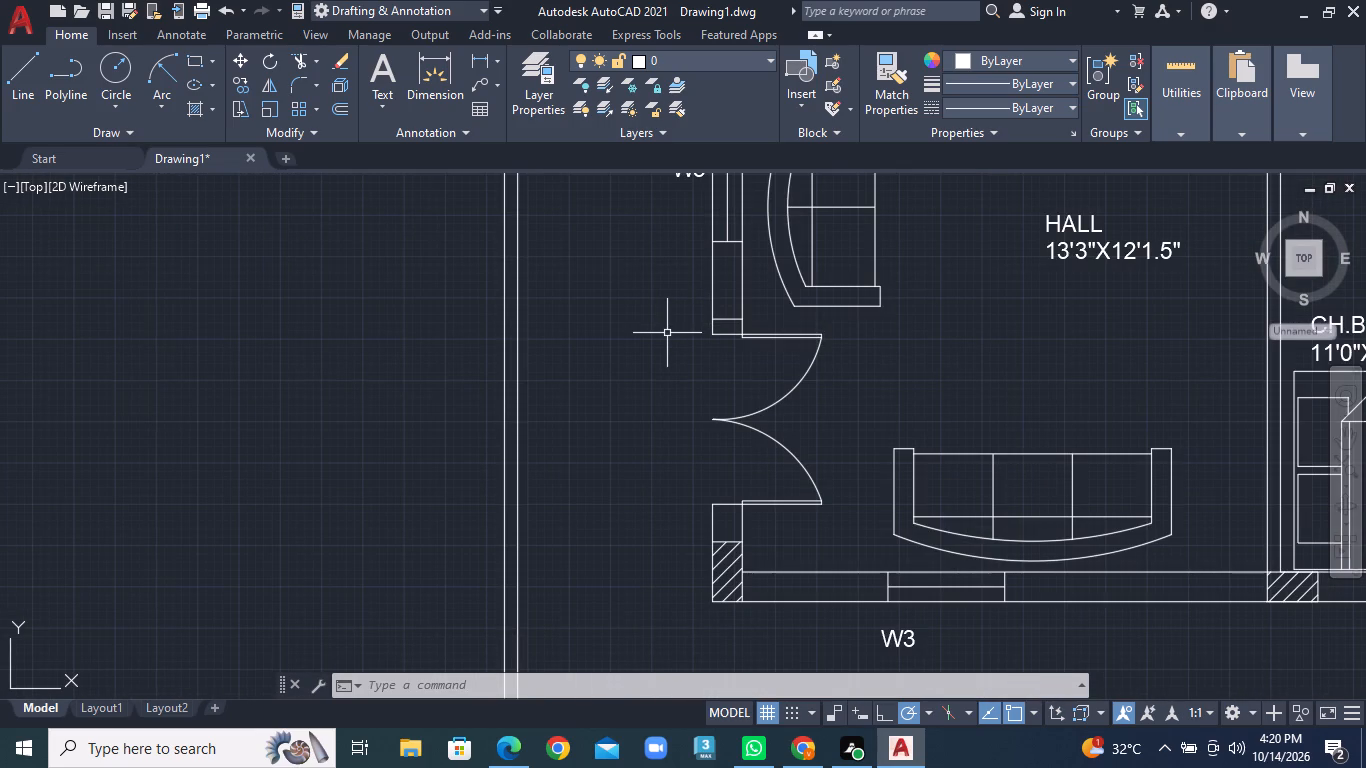
right_click(673, 384)
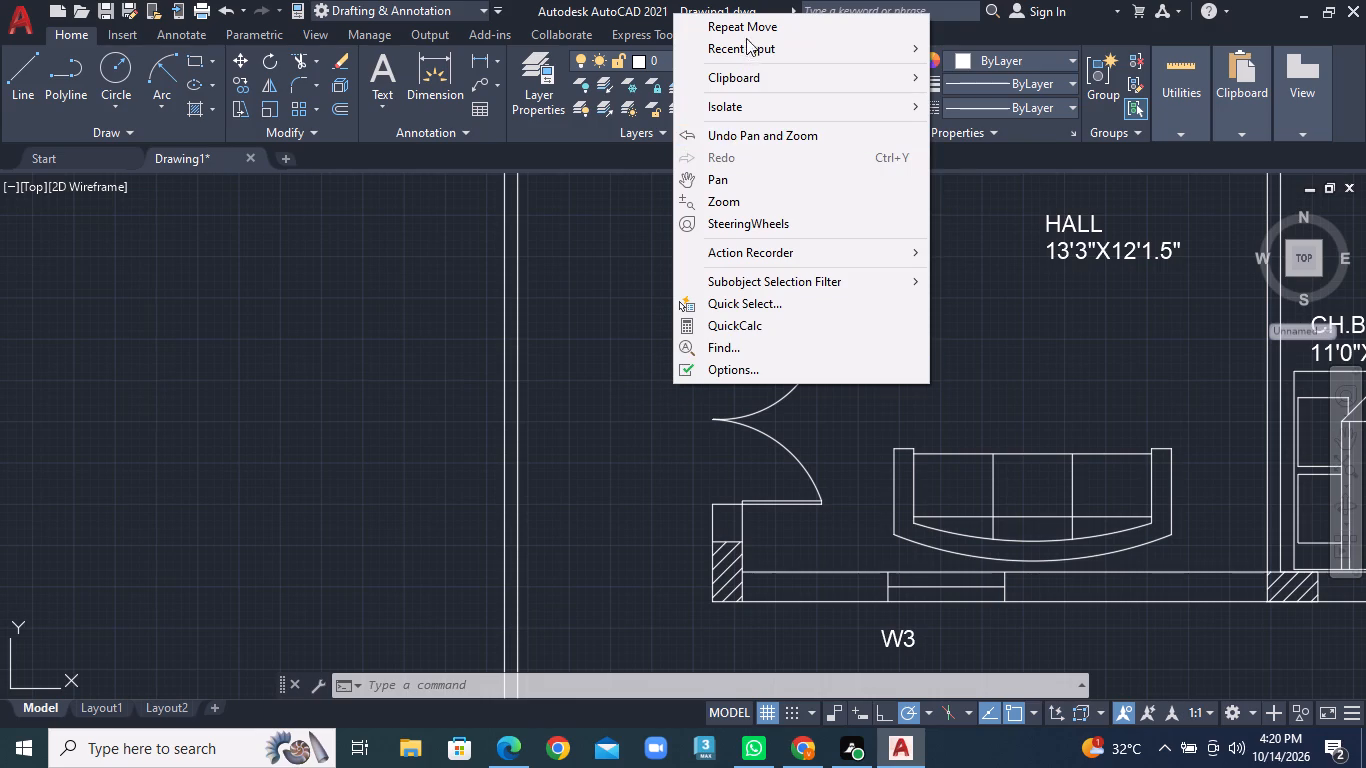
click(750, 31)
click(393, 90)
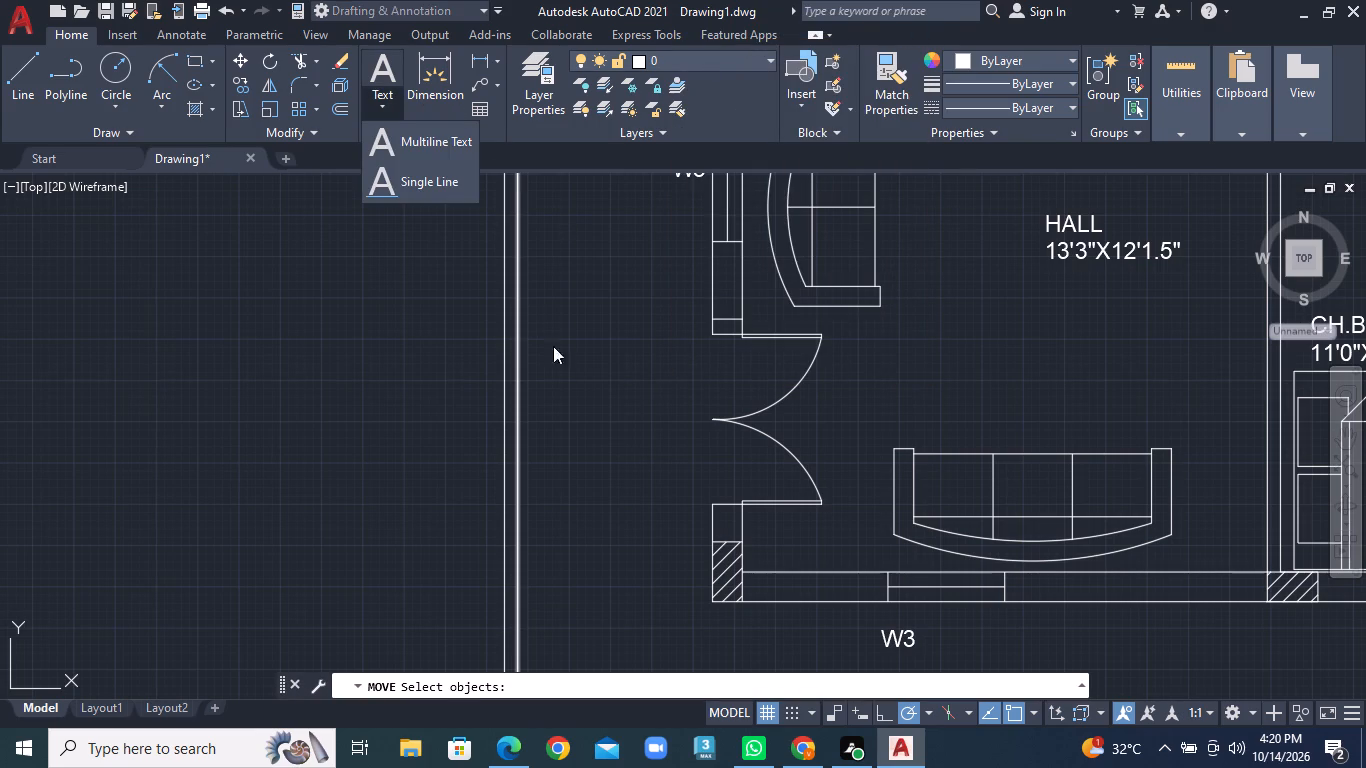
click(459, 142)
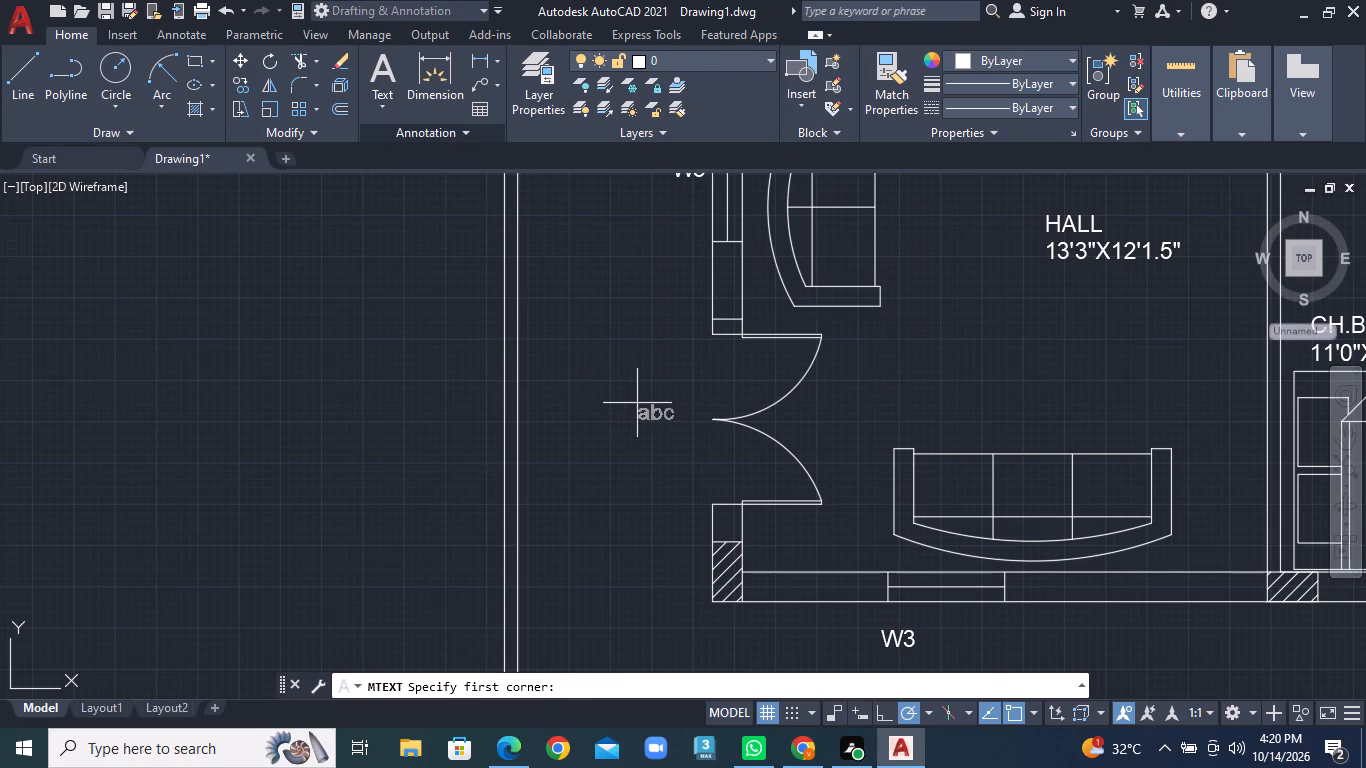
click(644, 392)
click(703, 481)
key(m)
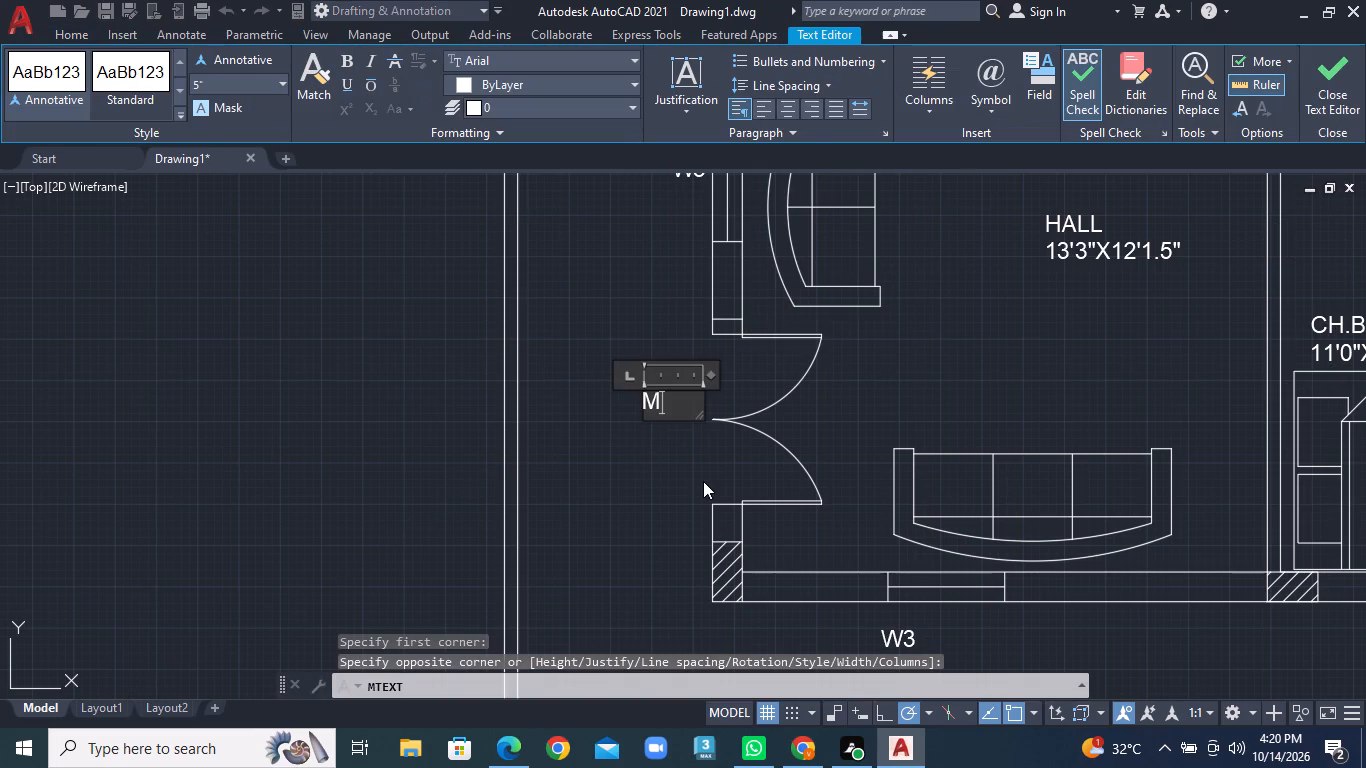
key(d)
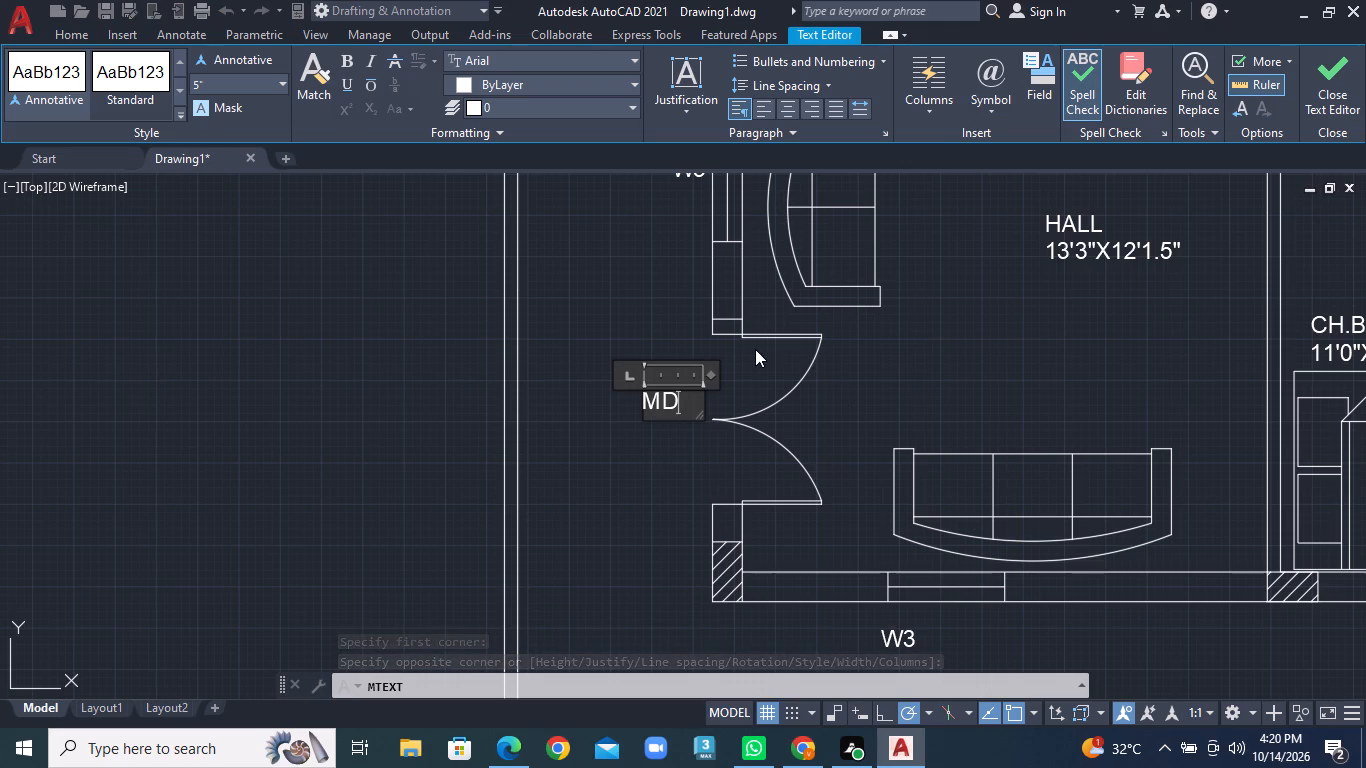
key(space)
click(824, 398)
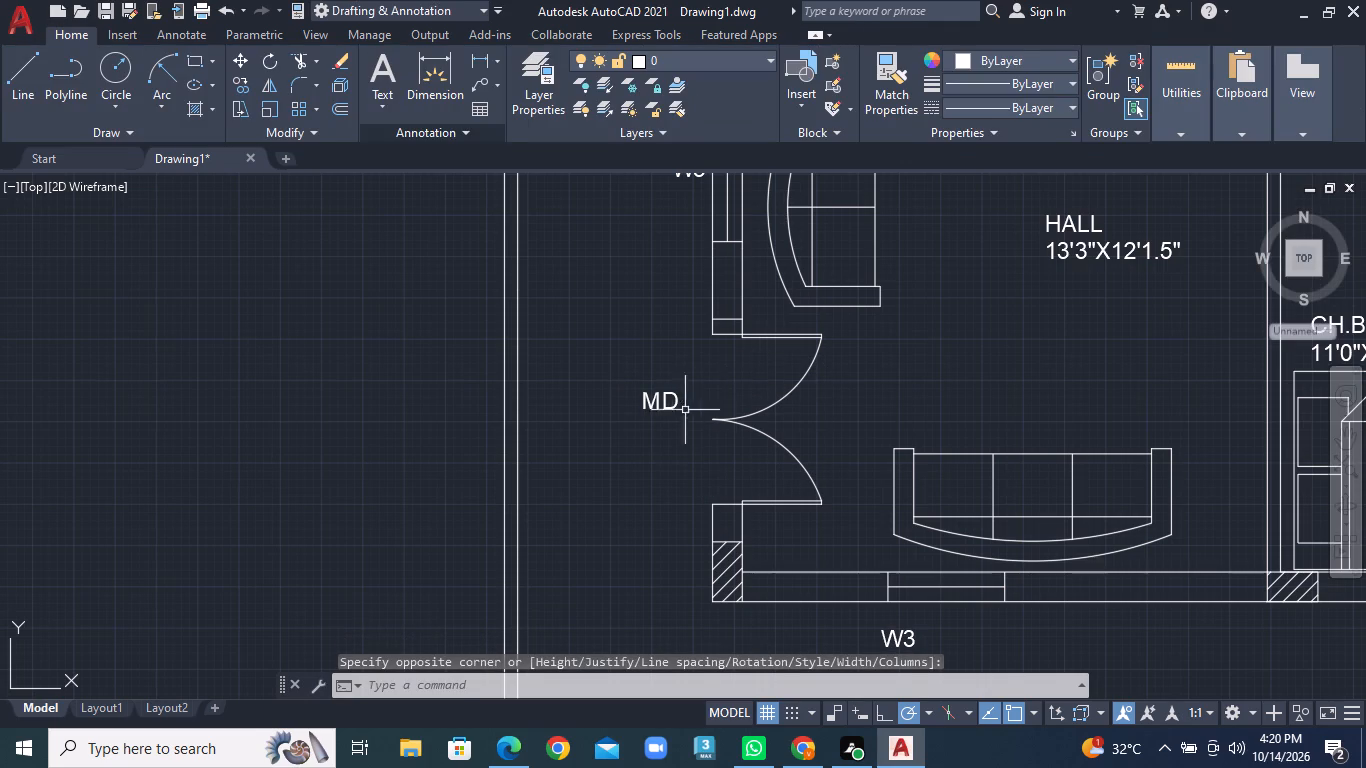
Add the multiline text tag "MD" just outside the double main door in the west wall of the south unit's hall.
scroll(713, 449, down, 2)
middle_drag(788, 484, 776, 269)
scroll(802, 450, down, 2)
middle_drag(830, 538, 792, 312)
scroll(739, 463, up, 5)
right_click(637, 420)
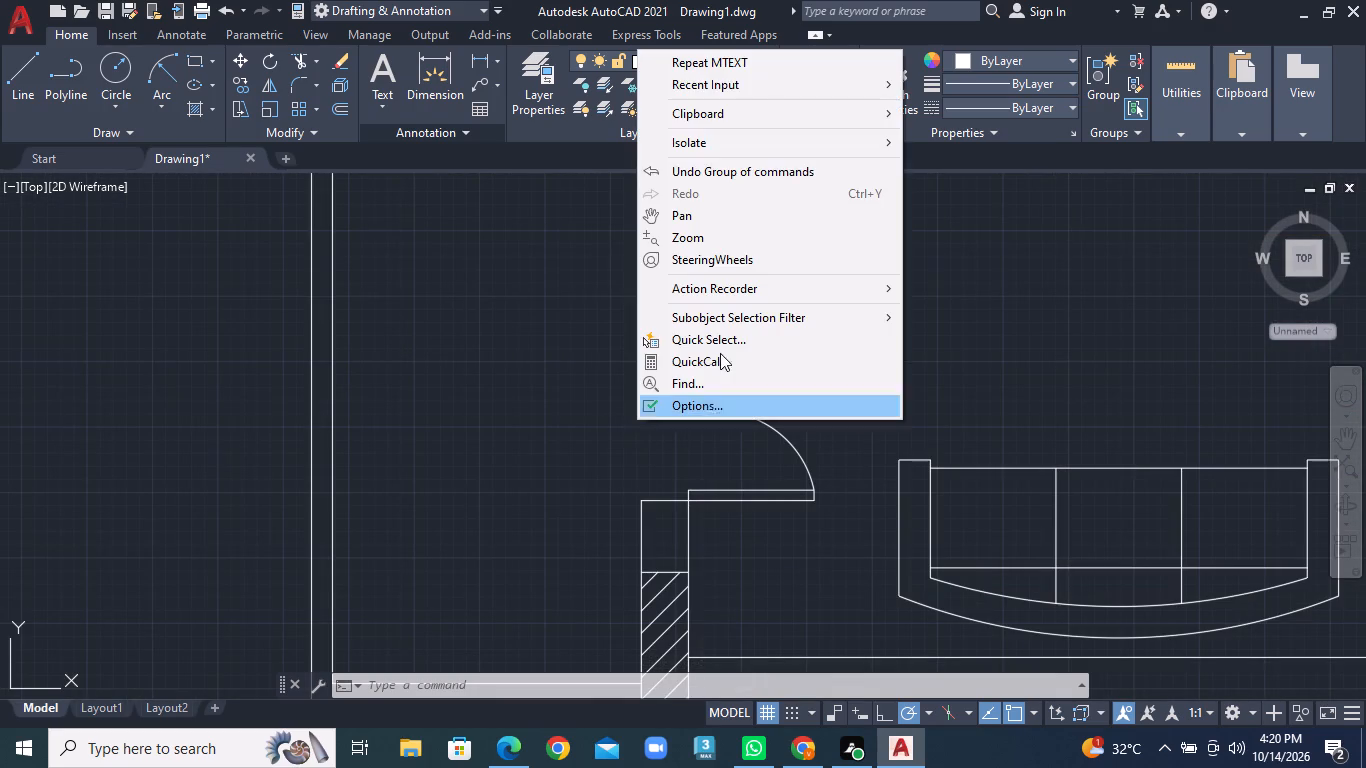
click(757, 68)
click(615, 389)
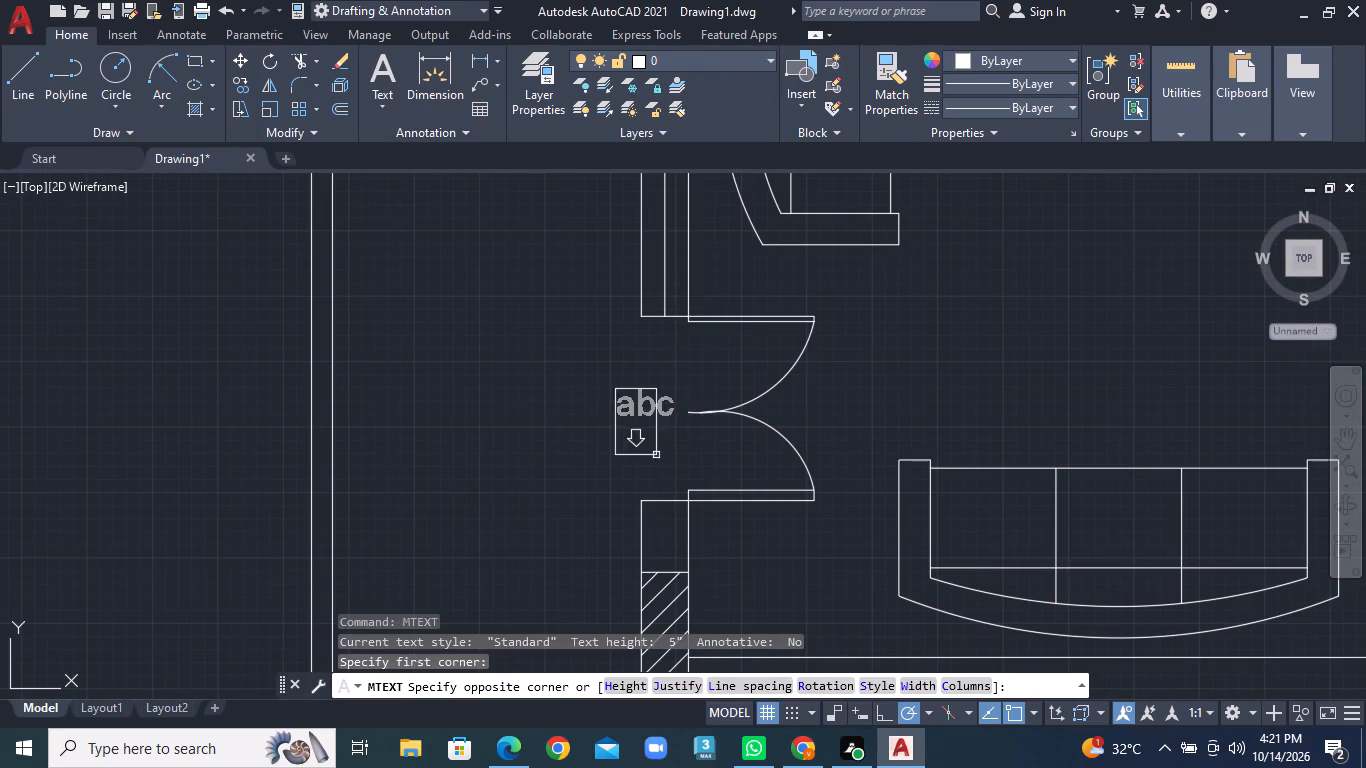
click(656, 455)
text(MD)
click(645, 475)
Copy the north unit's "HALL 13'3"X12'1.5"" label into the south unit's hall, between the two sofas.
scroll(708, 445, down, 2)
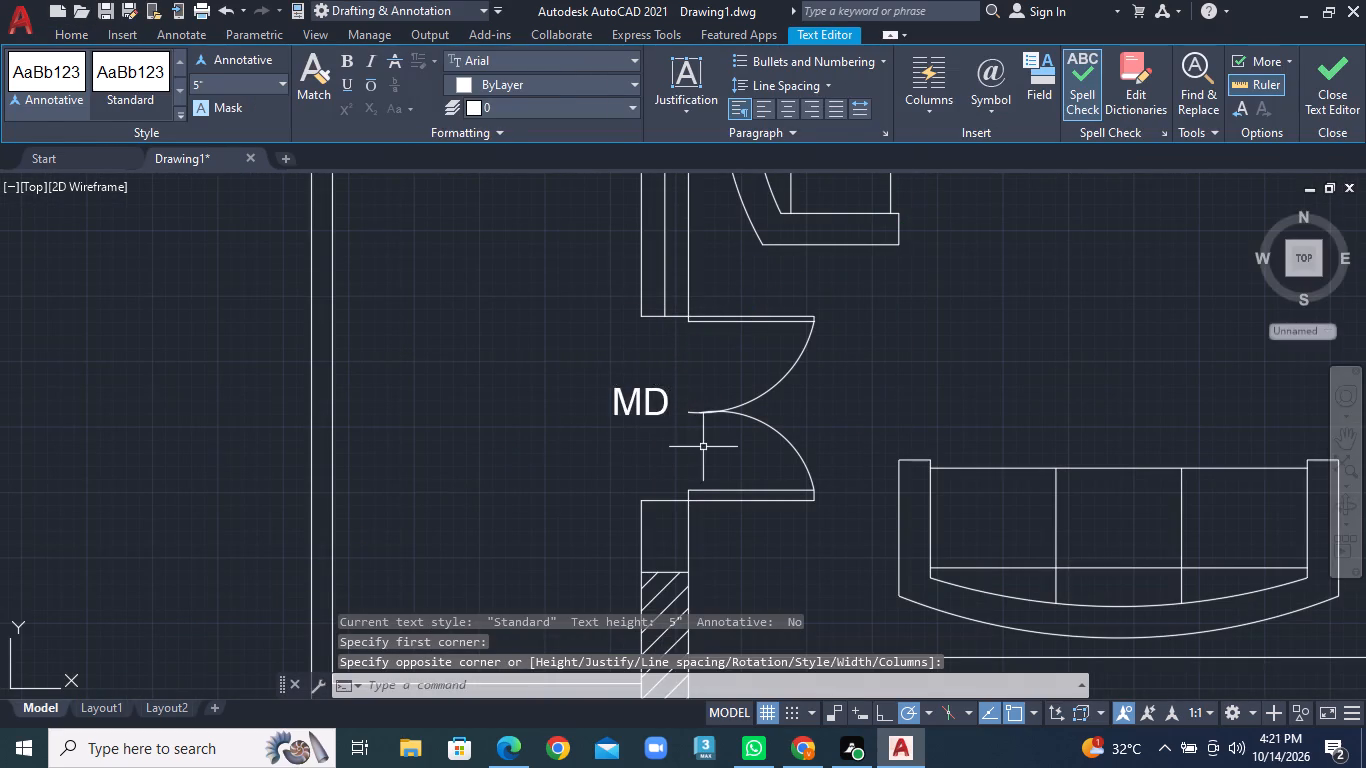
middle_drag(856, 501, 732, 381)
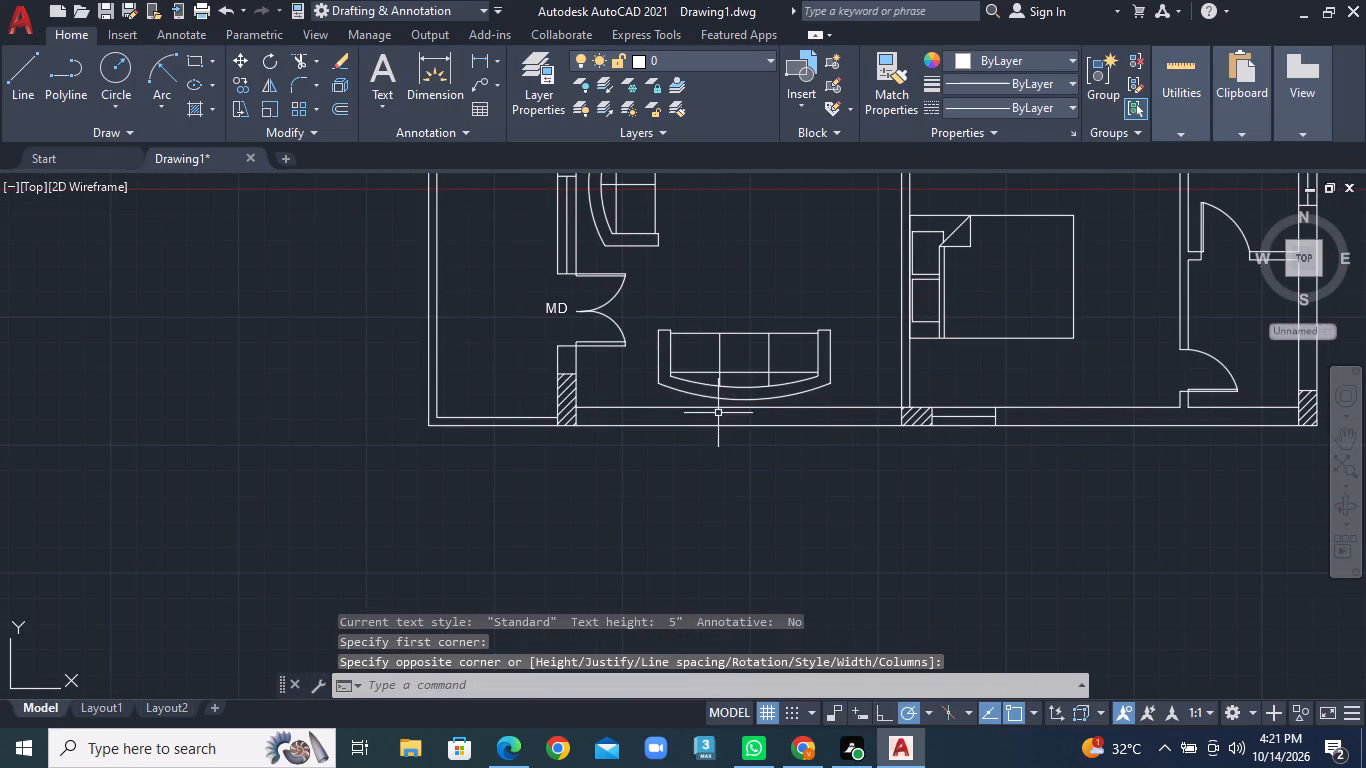
middle_drag(738, 244, 690, 437)
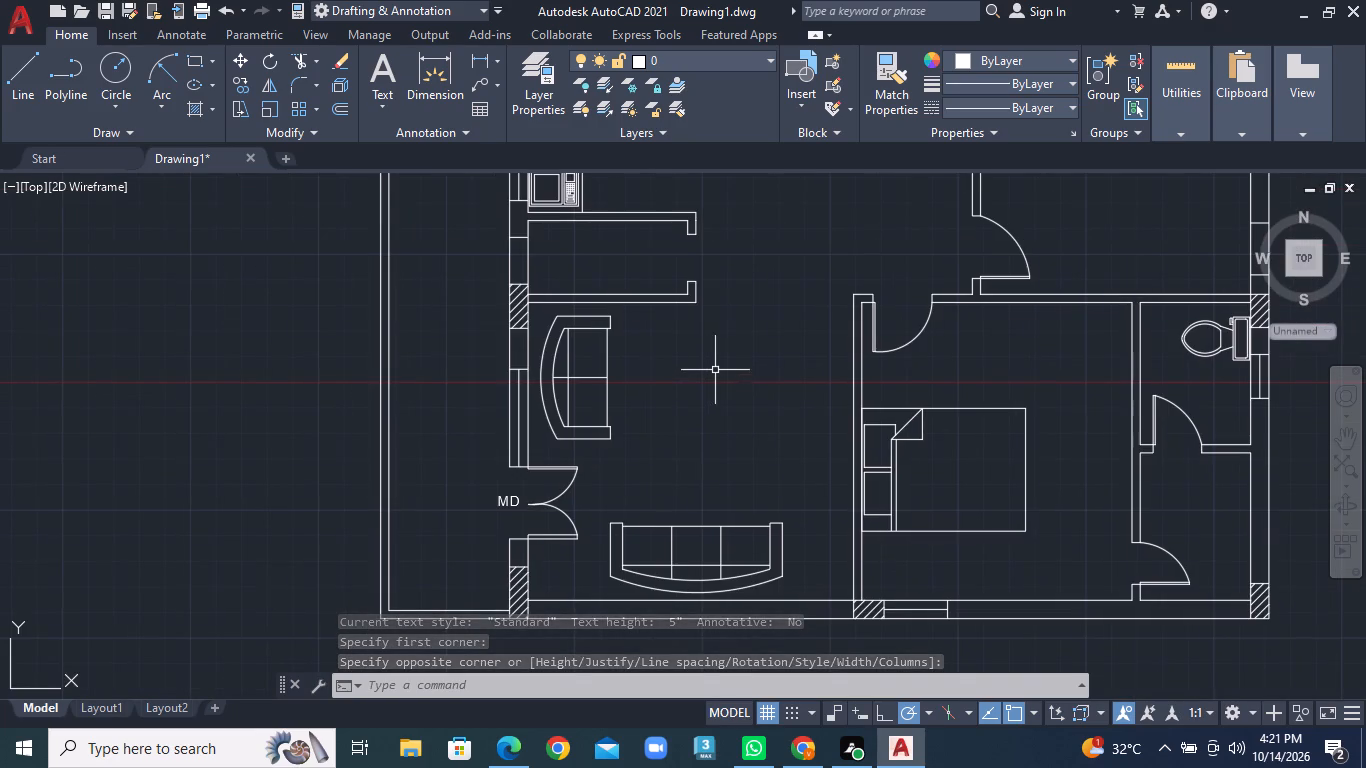
scroll(715, 370, down, 2)
middle_click(736, 328)
scroll(751, 223, up, 1)
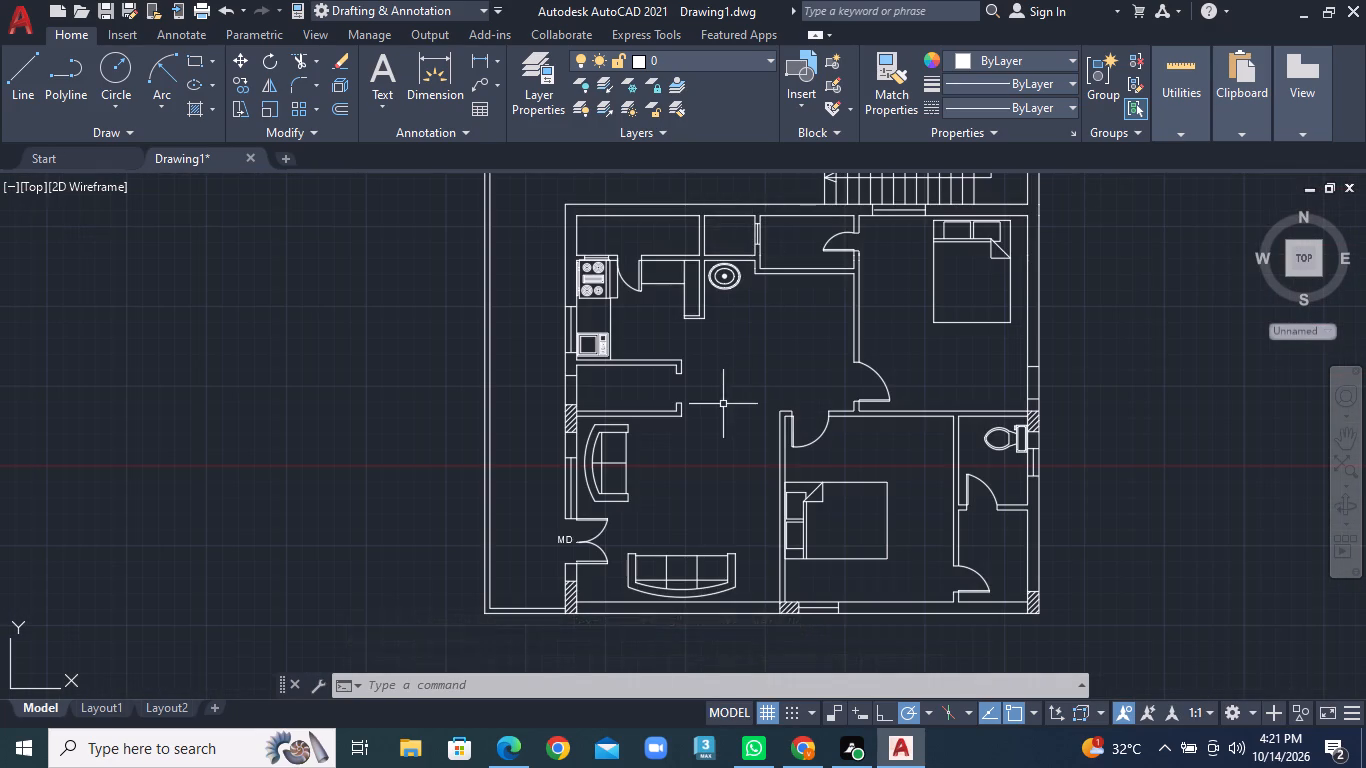
scroll(720, 354, down, 1)
scroll(702, 198, up, 1)
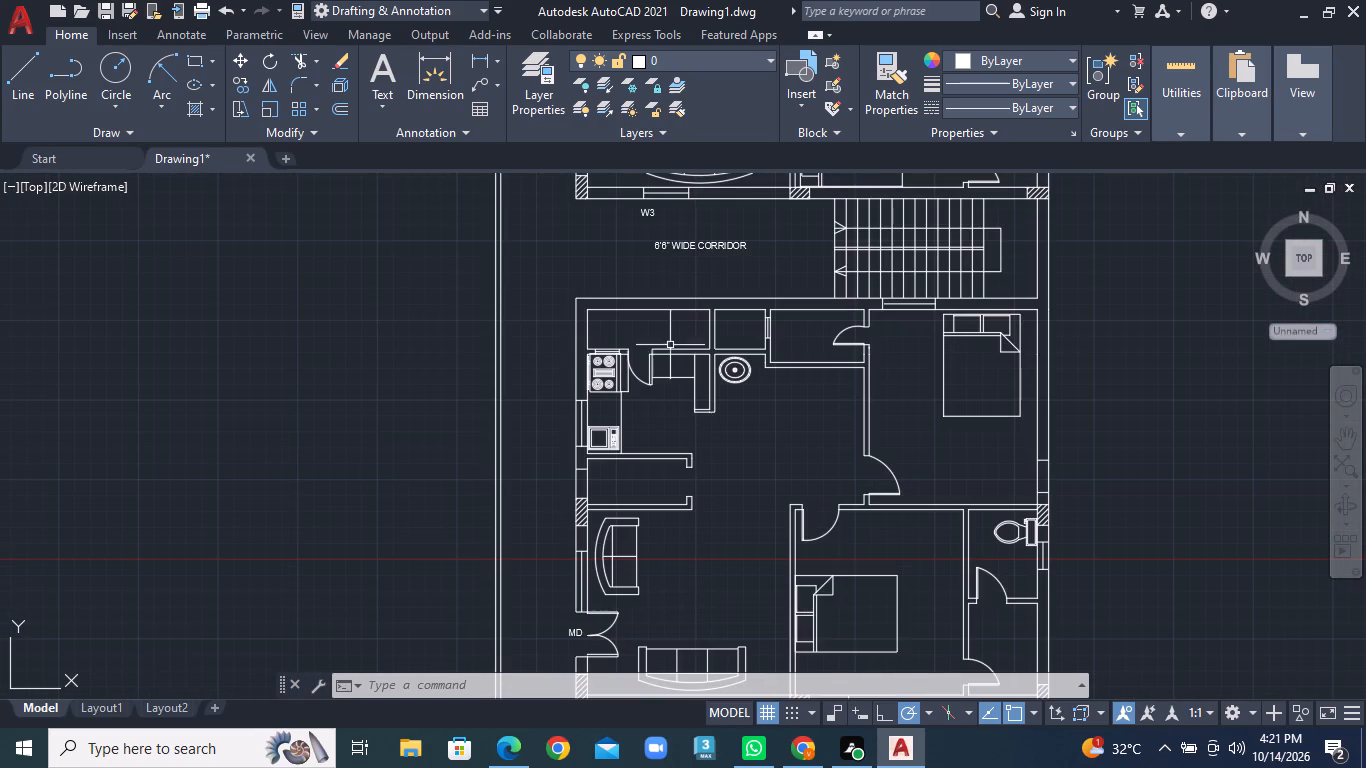
middle_drag(613, 272, 633, 478)
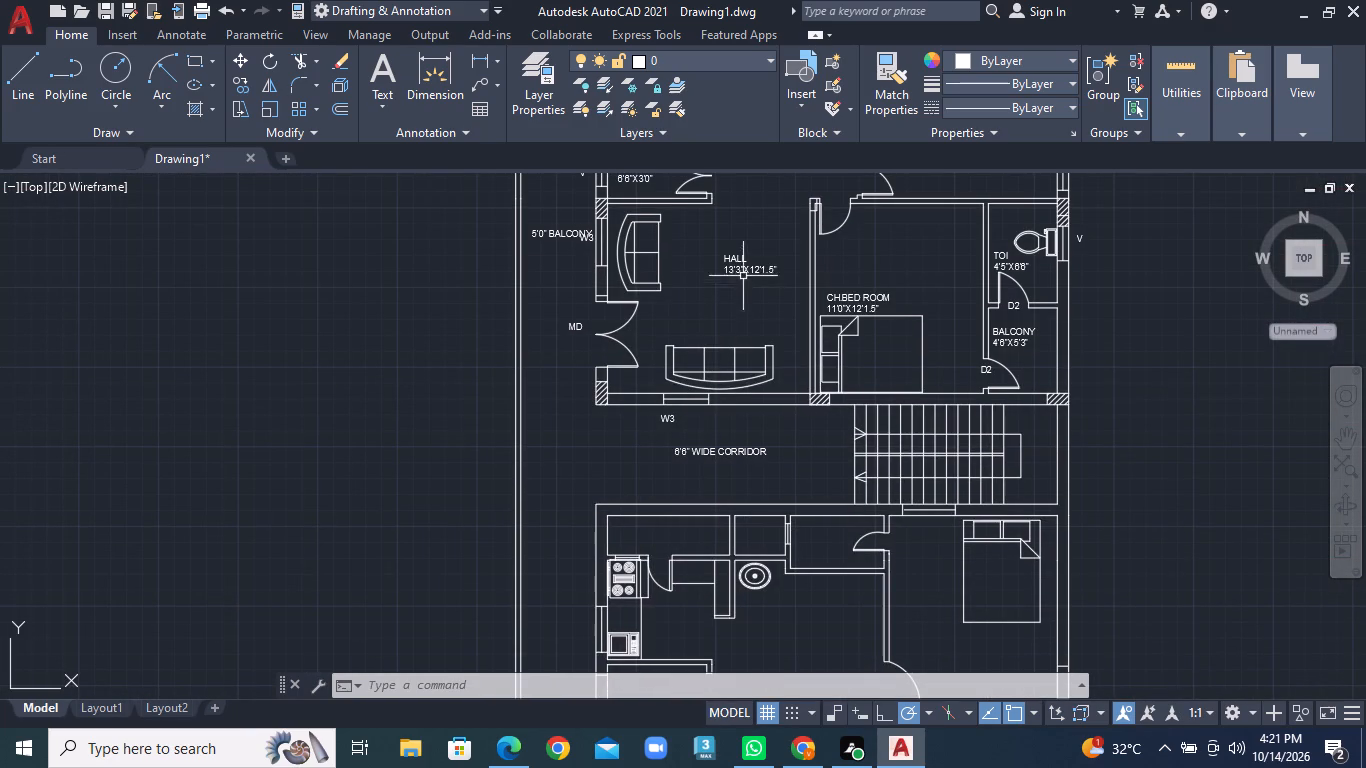
click(743, 265)
right_click(743, 265)
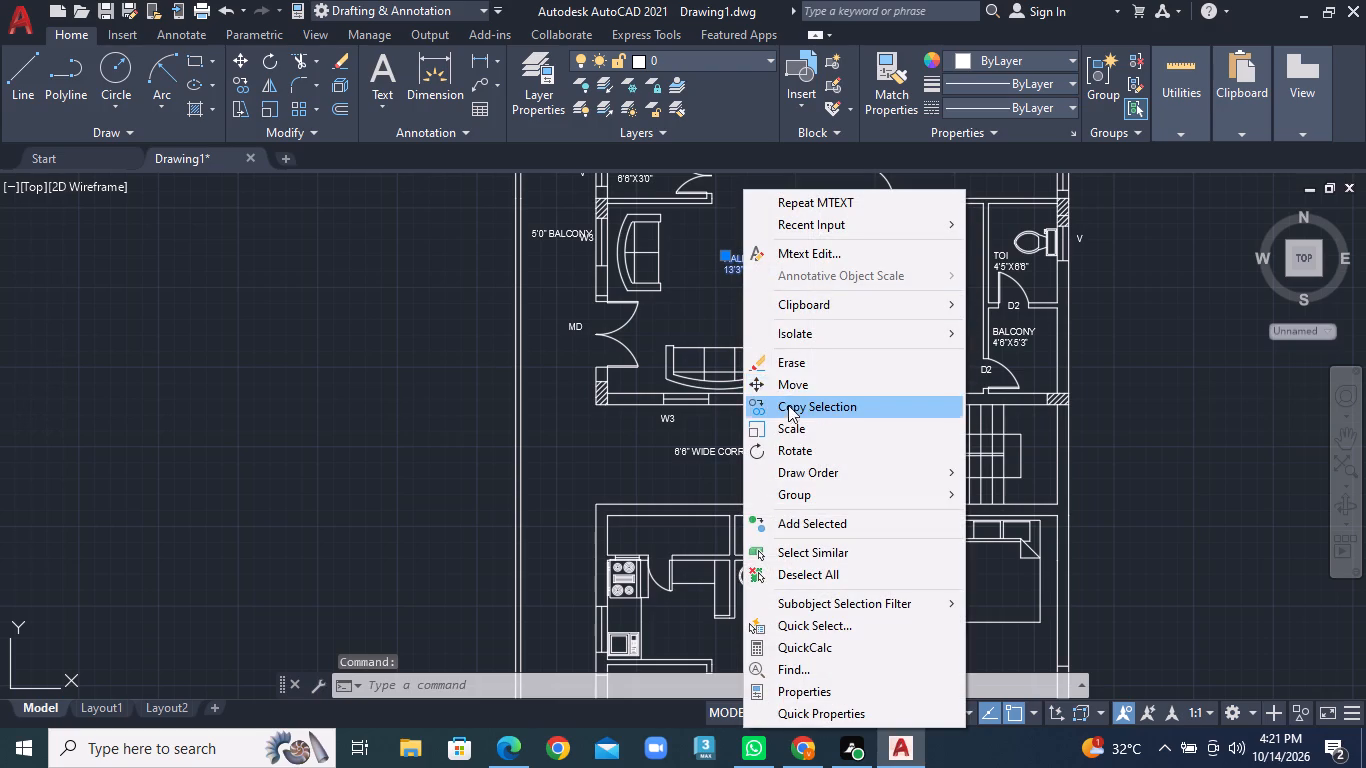
click(788, 411)
click(745, 261)
middle_drag(664, 483, 687, 257)
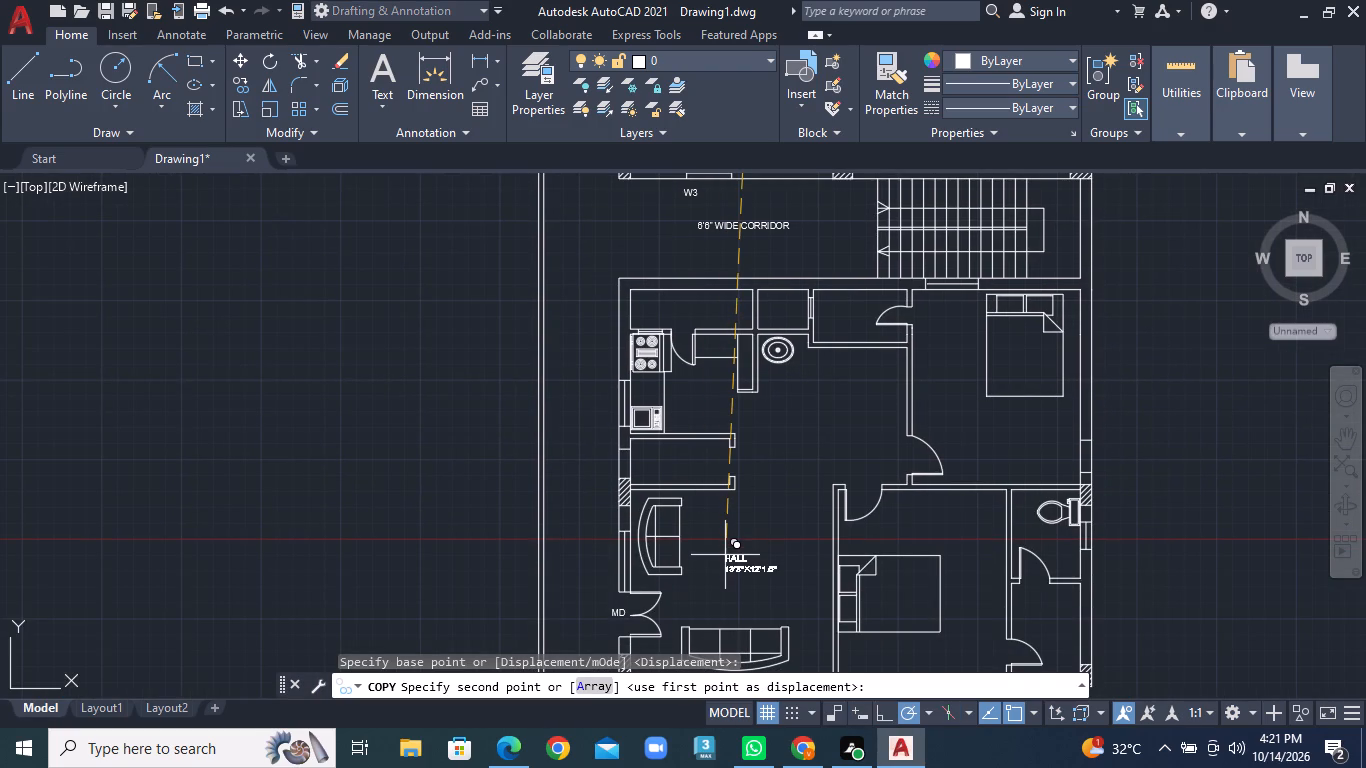
click(725, 555)
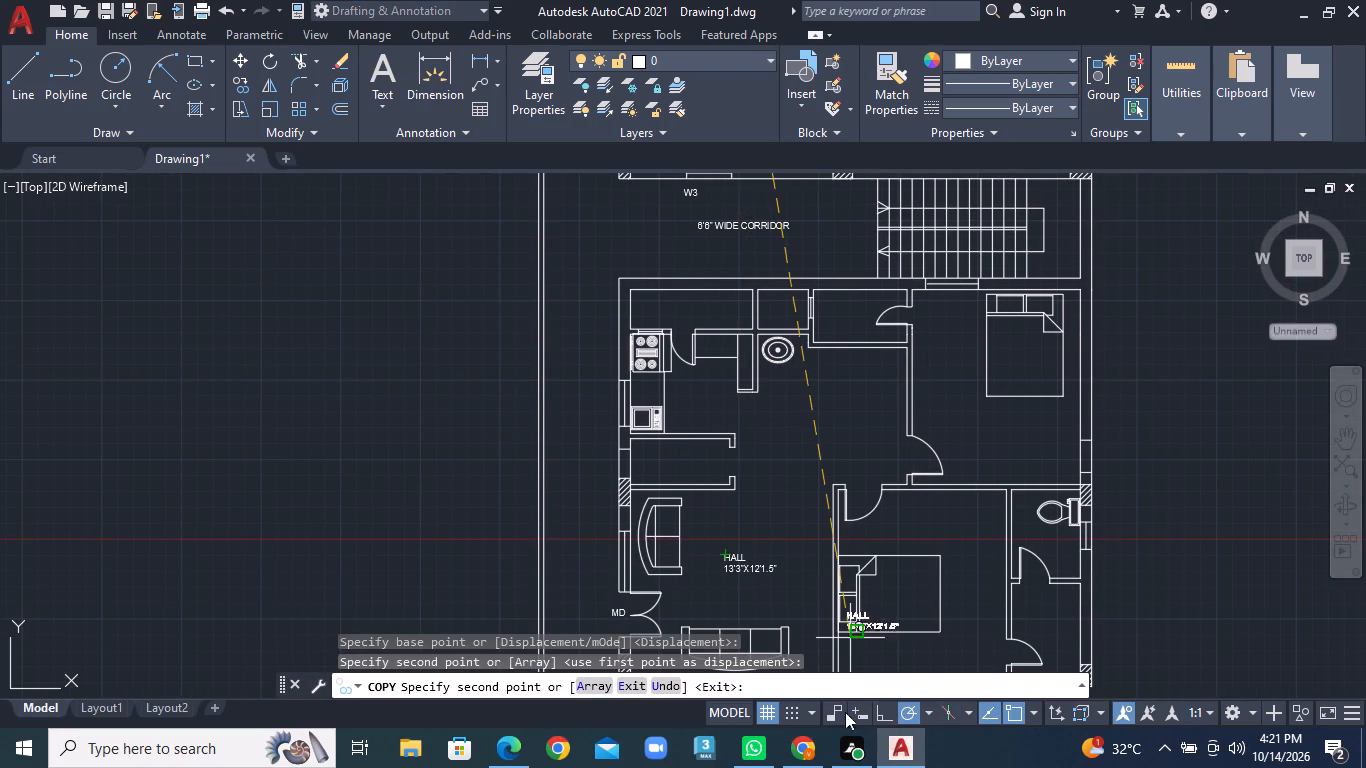
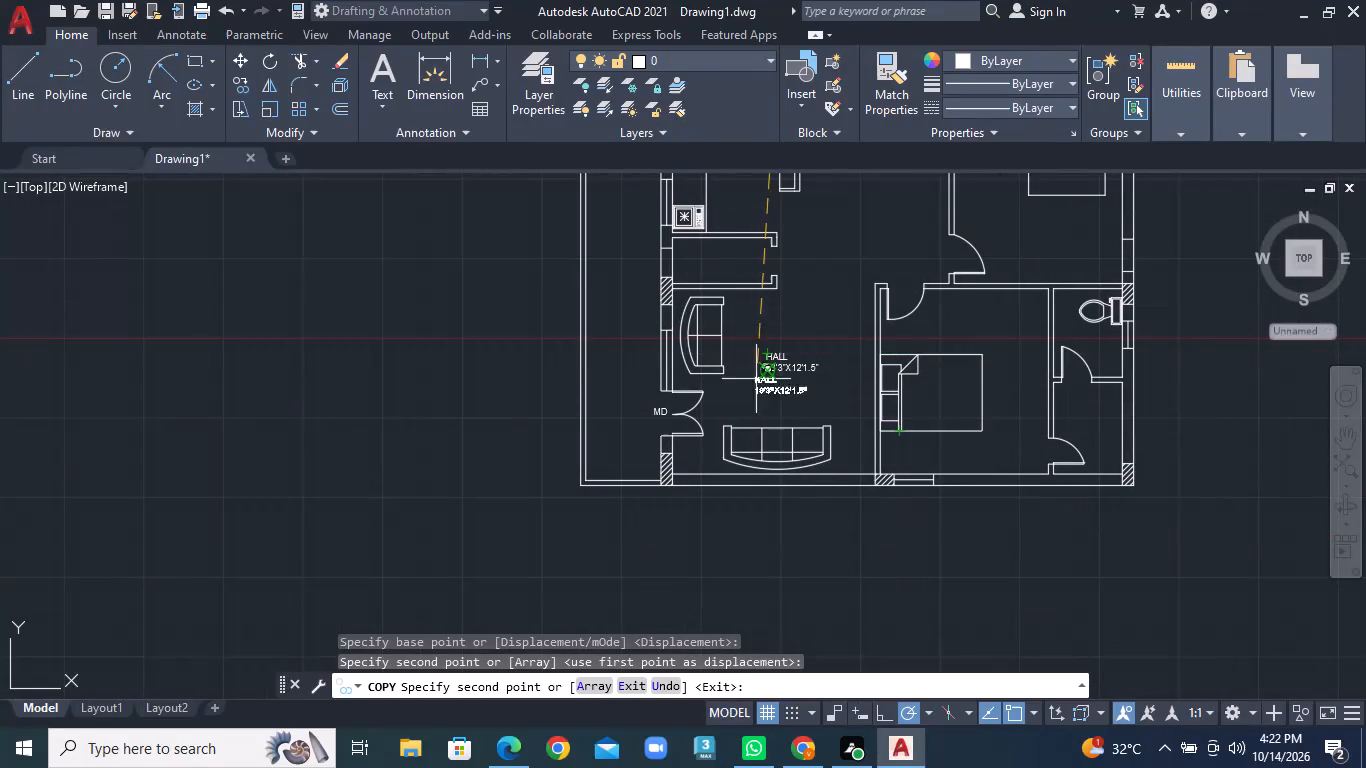
Copy the north unit's "PUJA 6'6"X3'0"" label into the south unit's puja room, just below the kitchen.
key(Escape)
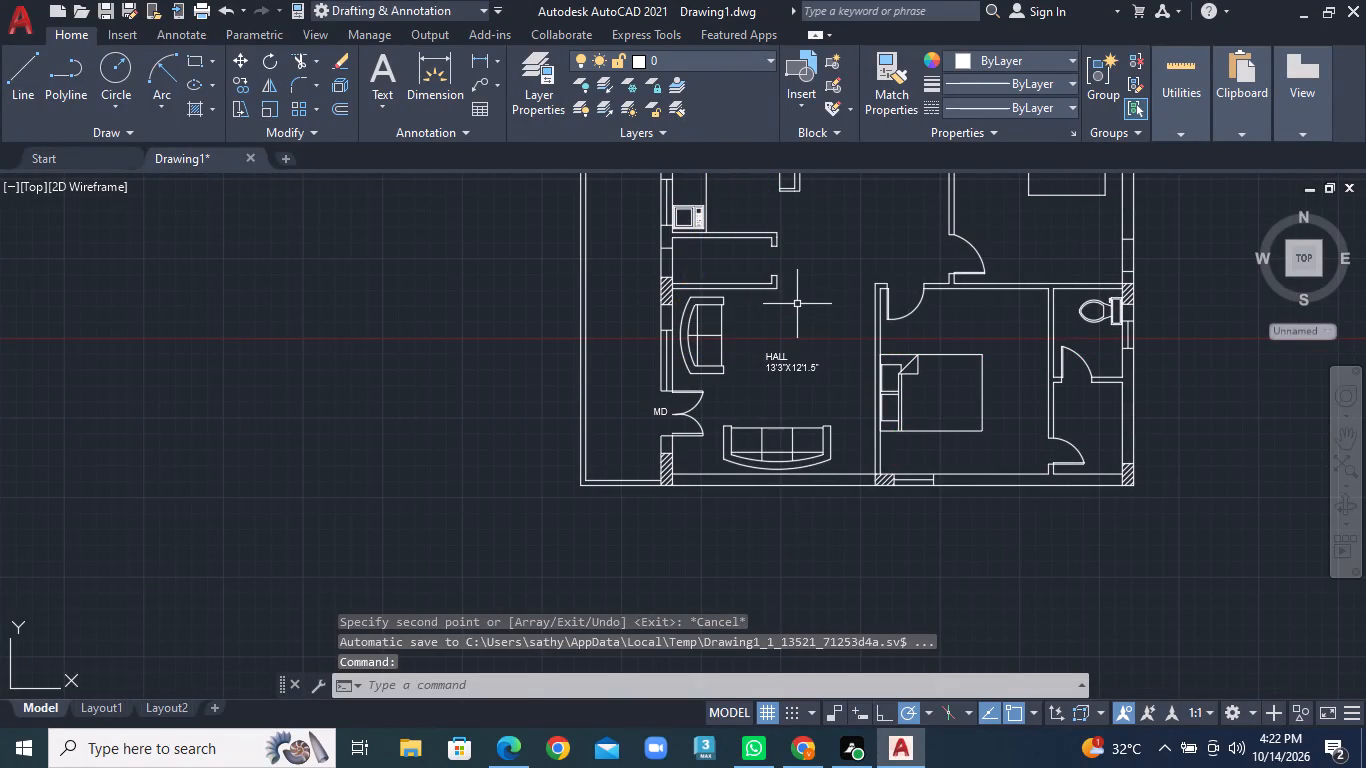
middle_drag(743, 272, 702, 515)
middle_drag(686, 257, 672, 502)
scroll(638, 299, up, 1)
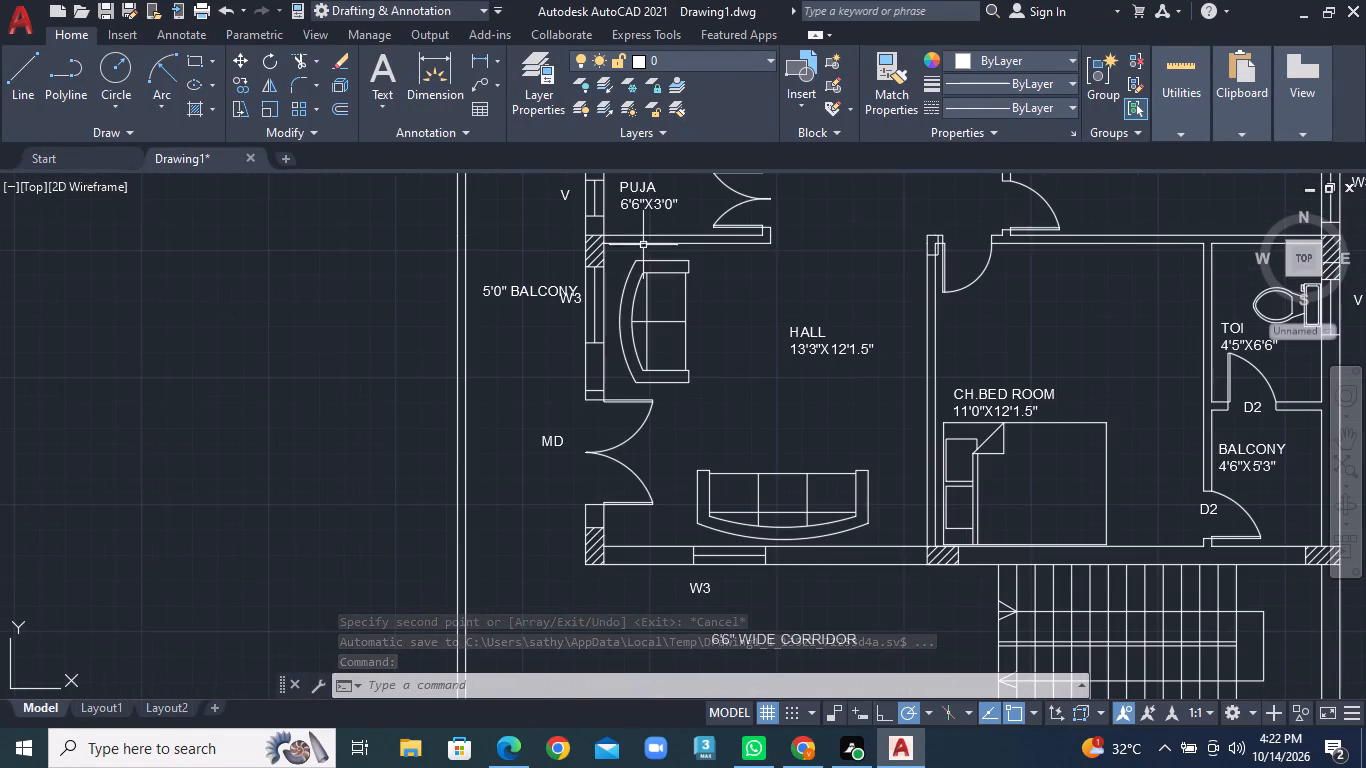
click(643, 198)
right_click(643, 198)
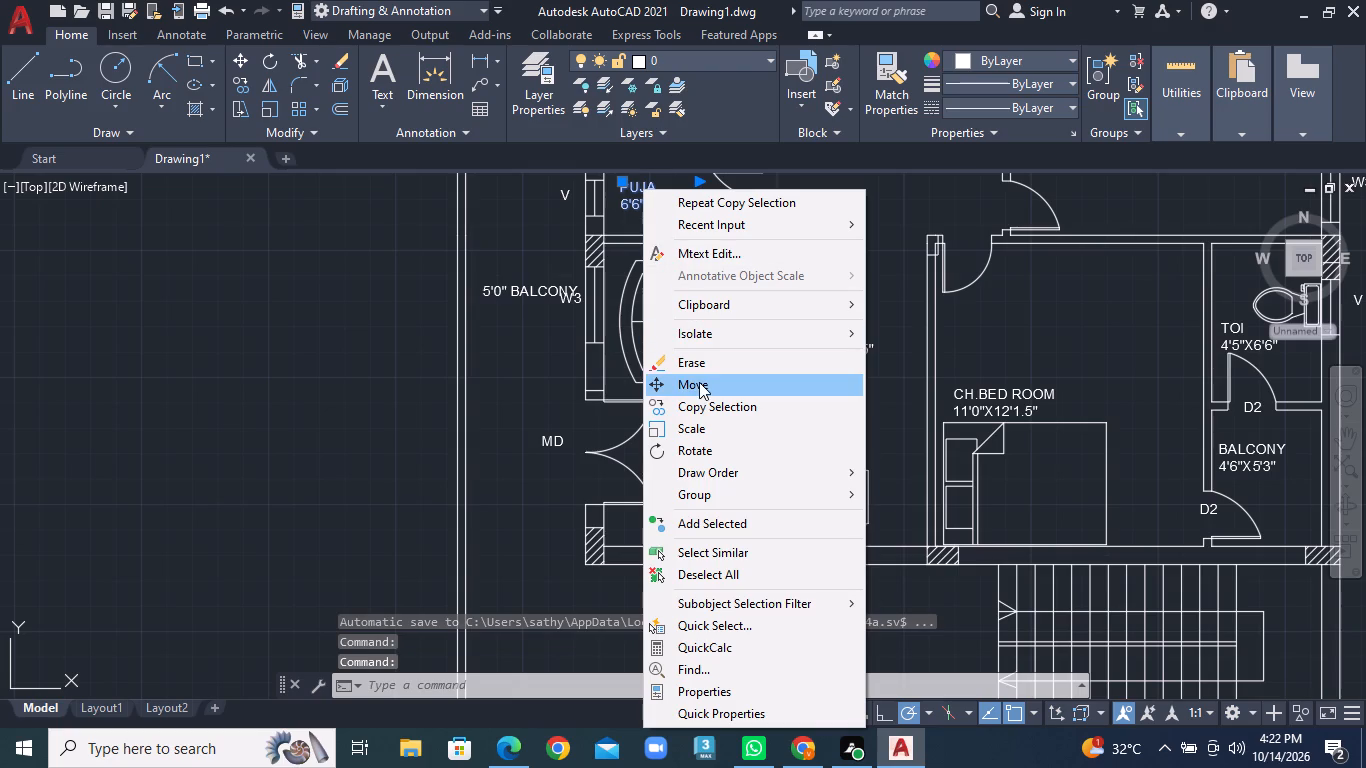
click(699, 405)
click(641, 201)
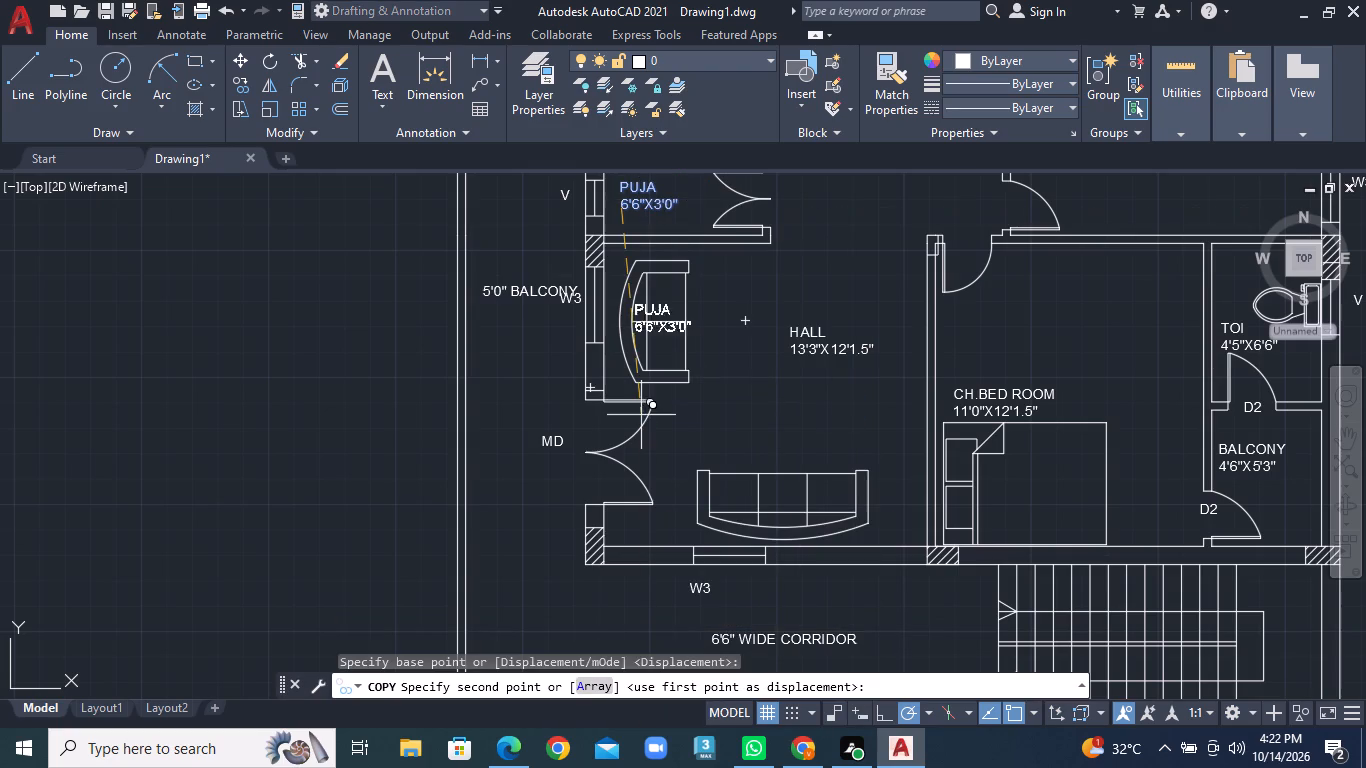
middle_drag(647, 495, 662, 221)
middle_drag(676, 548, 681, 283)
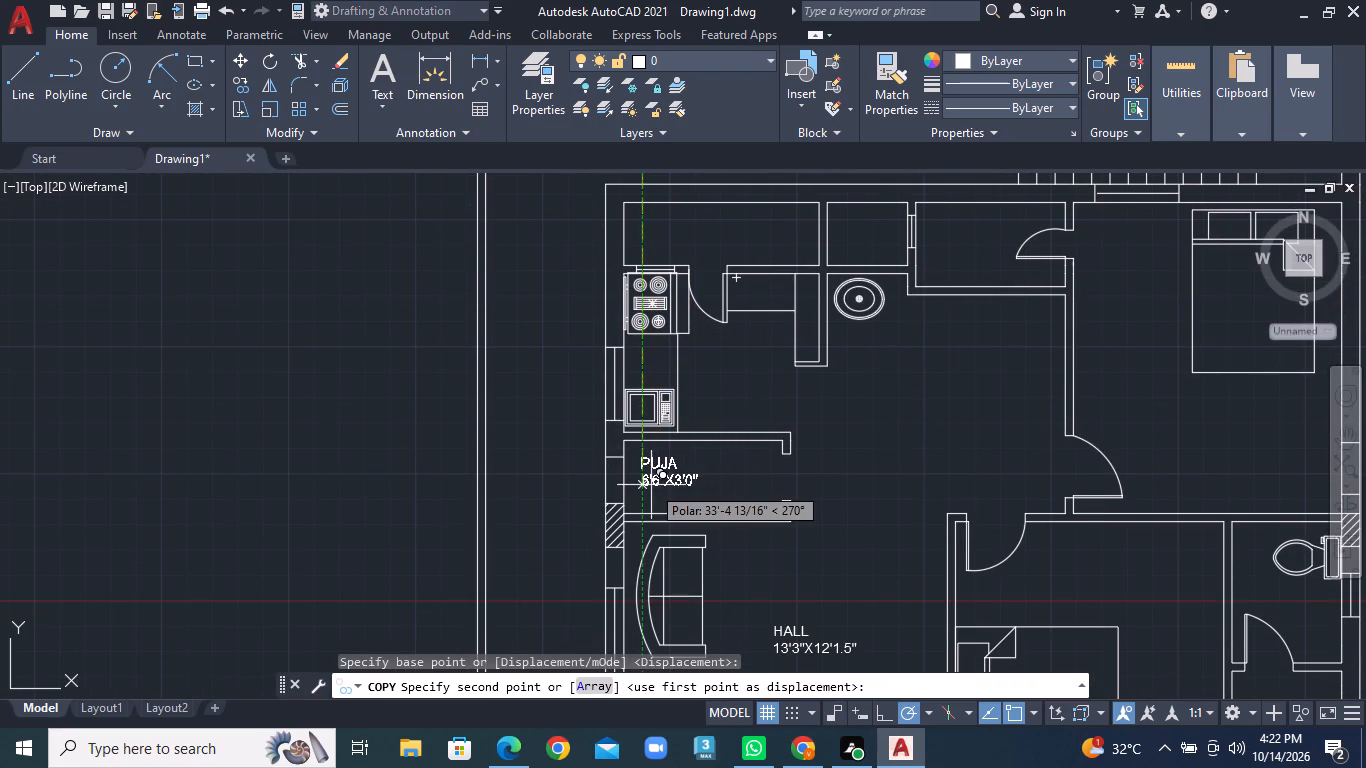
click(651, 485)
middle_drag(683, 251, 664, 514)
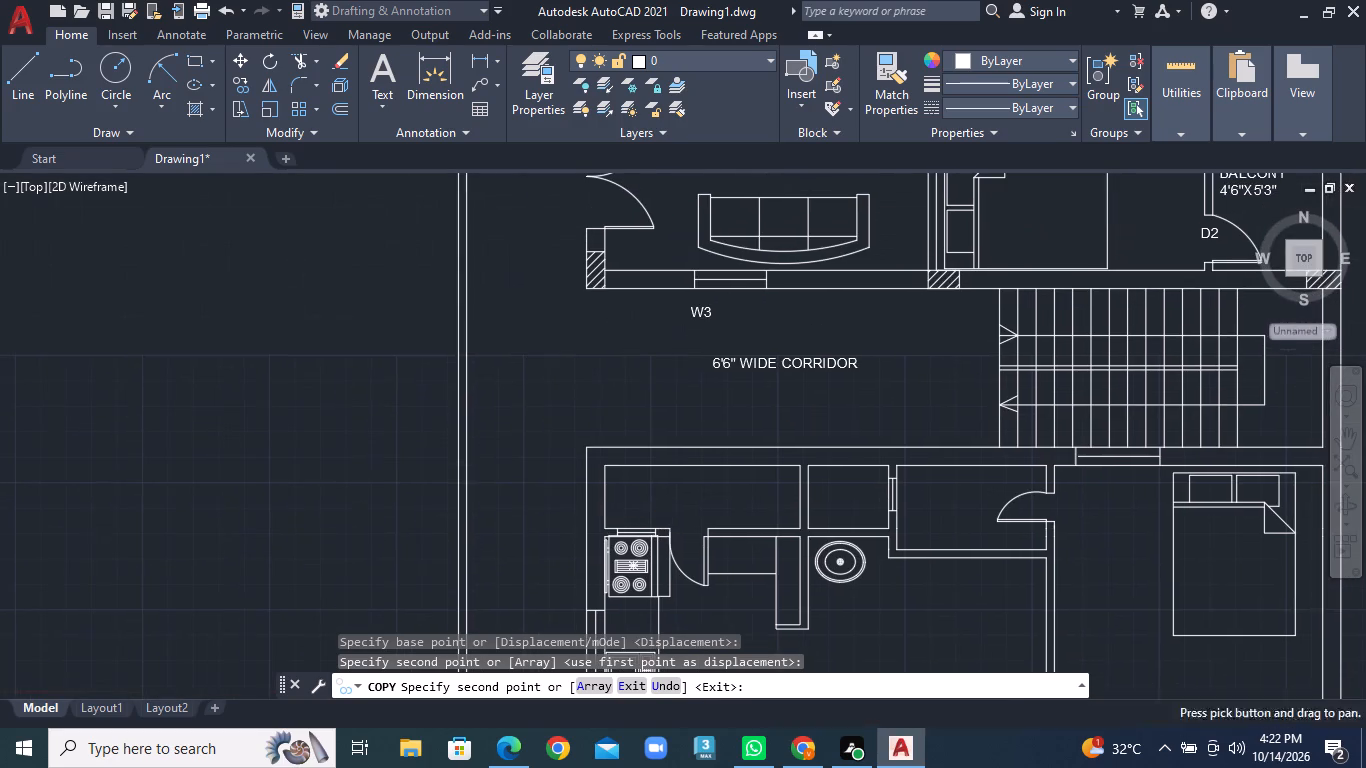
key(Escape)
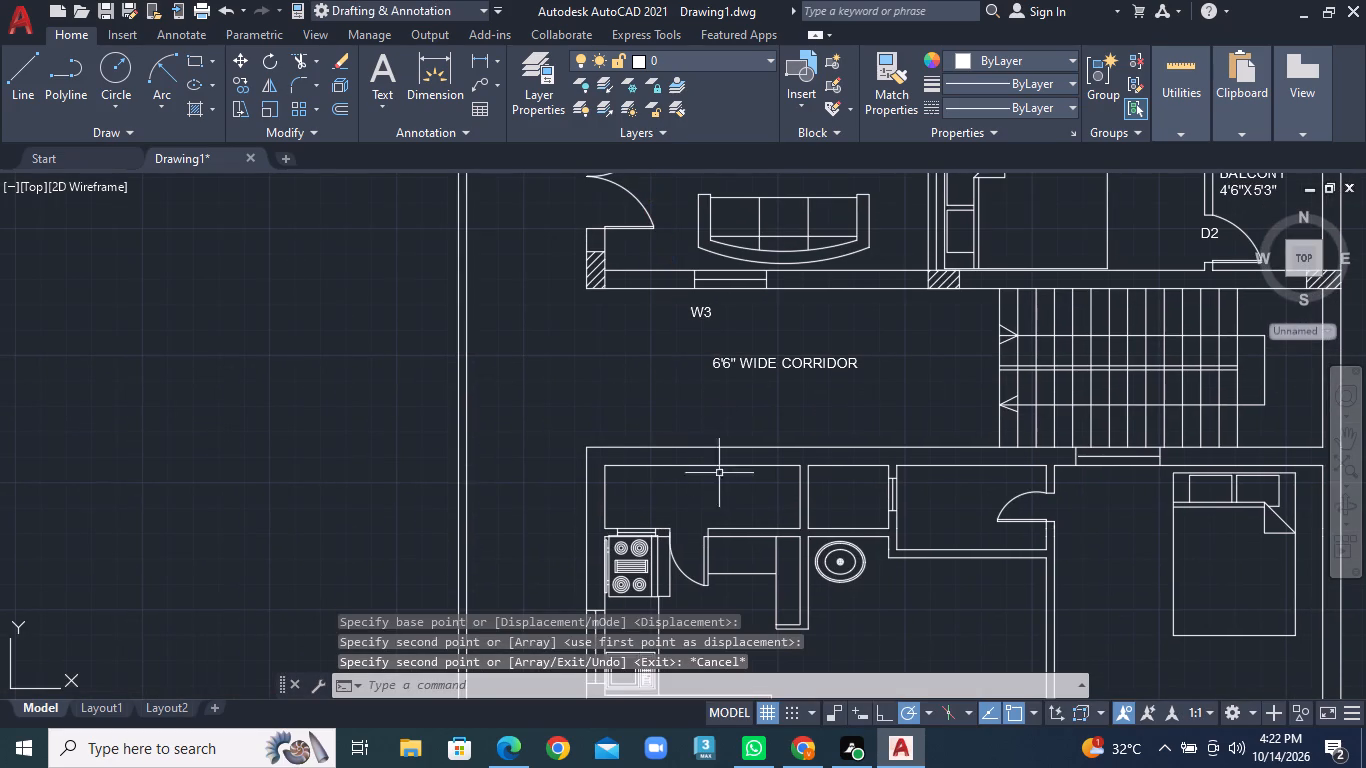
Add the two-line multiline text label "KITCHEN 8'0"X6'6"" in the south unit's kitchen, east of the sink counter.
middle_drag(720, 511, 709, 273)
click(396, 93)
click(442, 133)
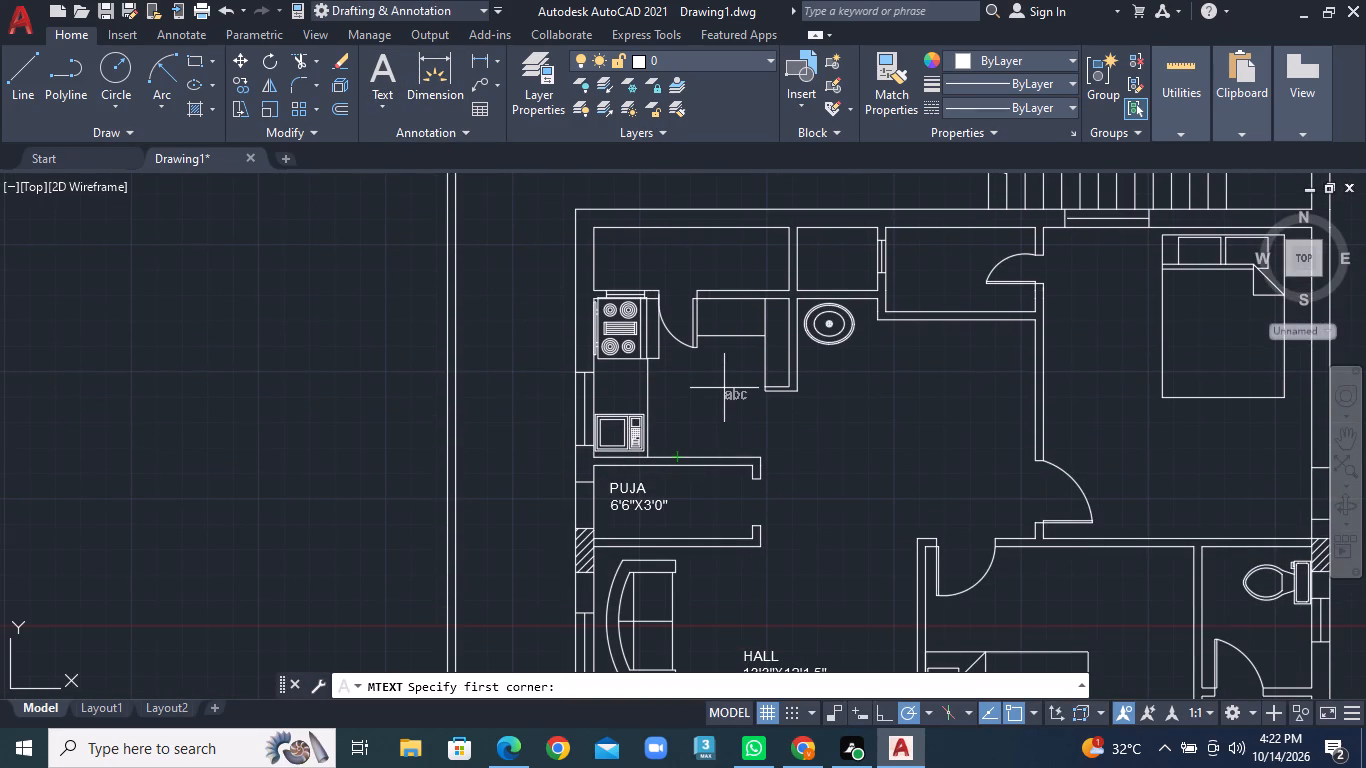
click(670, 395)
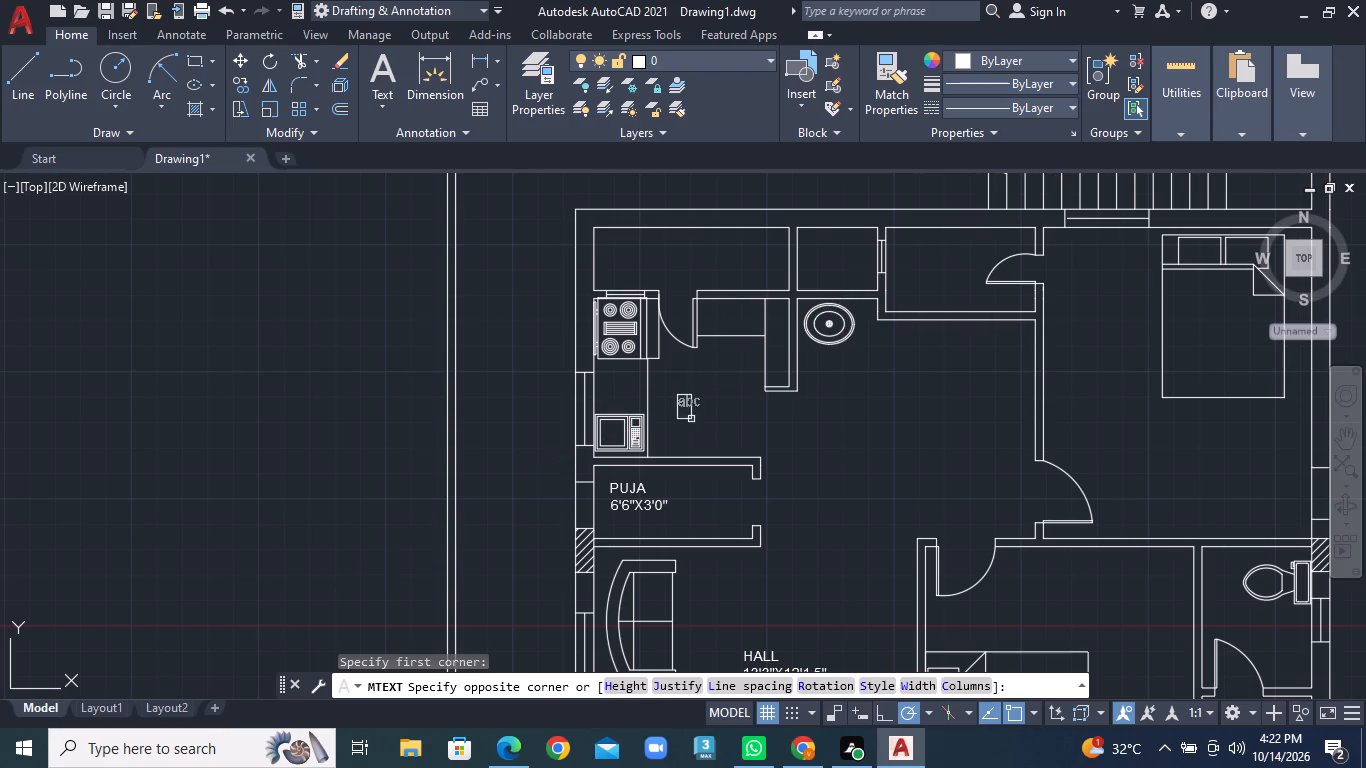
click(846, 451)
text(KITCHEN)
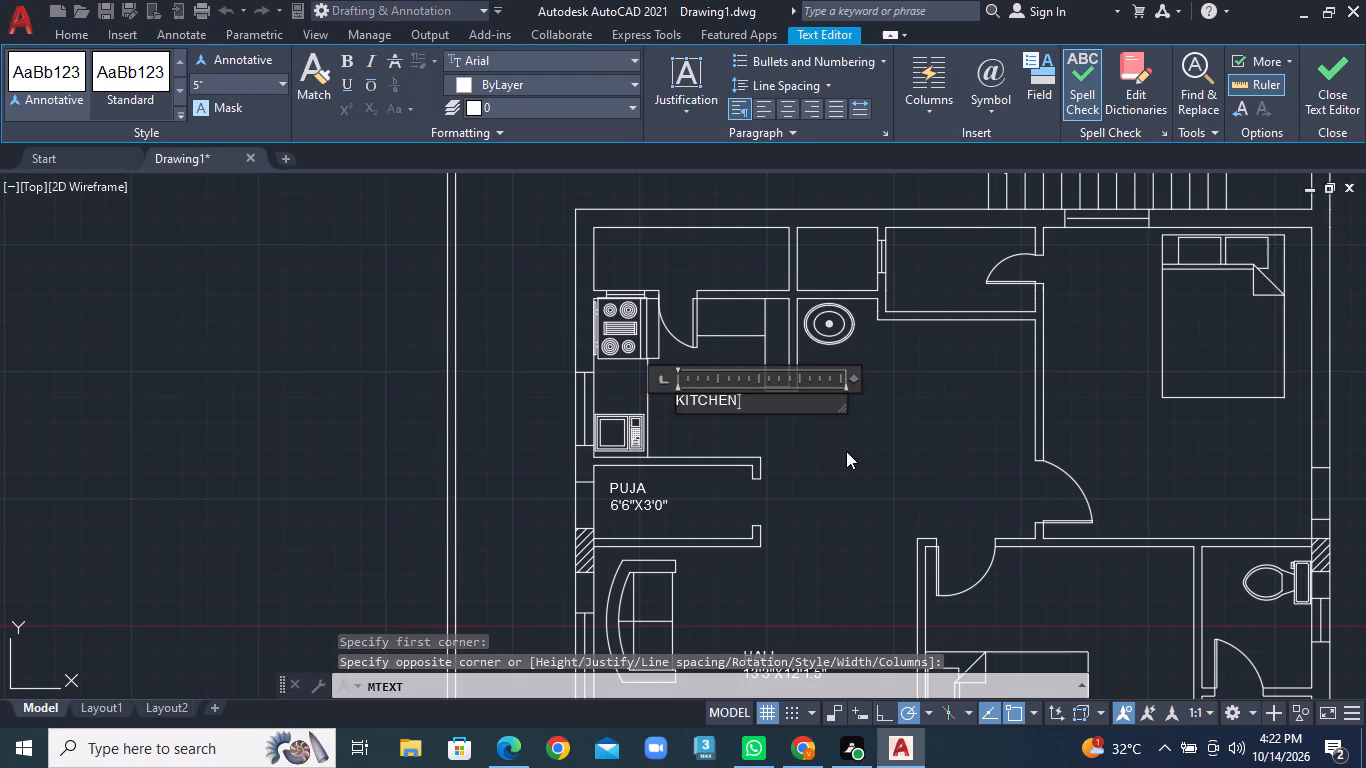
key(Return)
text(8'0")
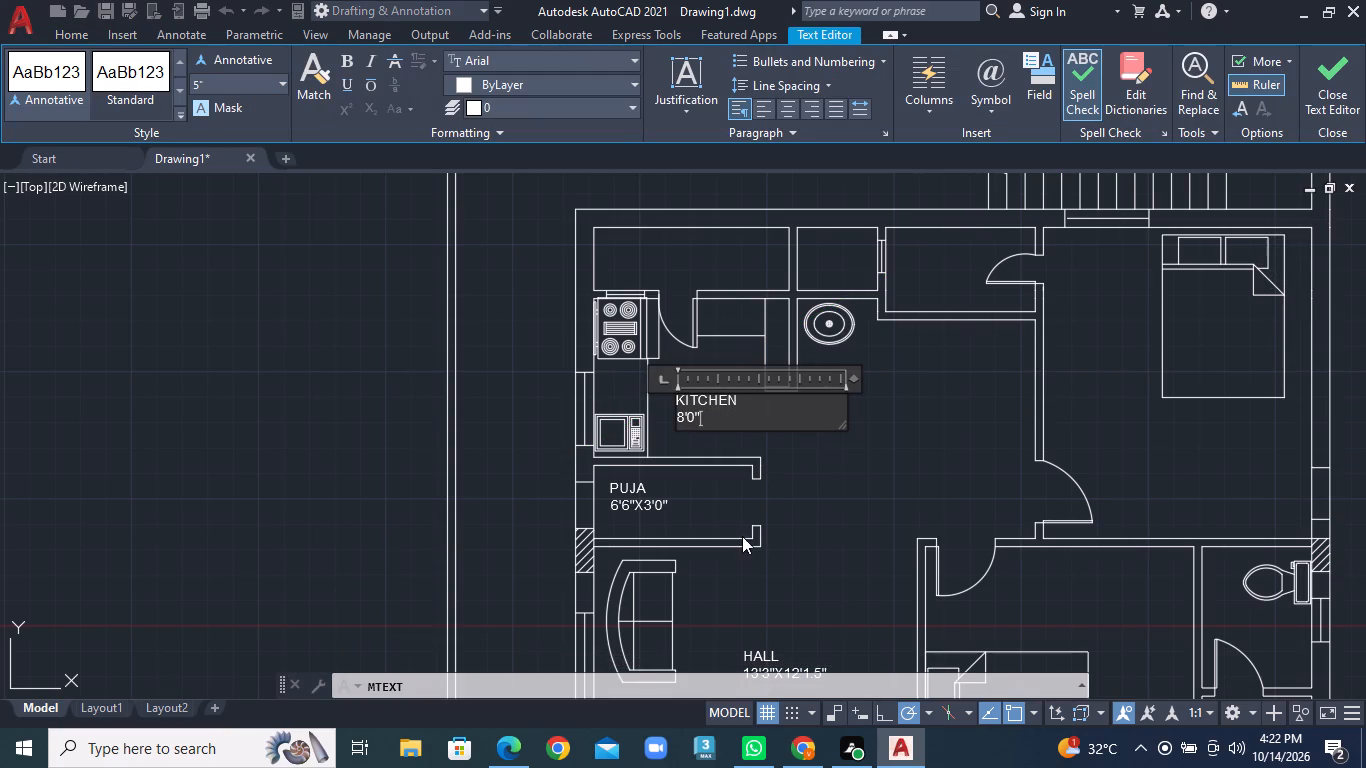
key(x)
text(6'6)
key(shift+quotedbl)
click(802, 444)
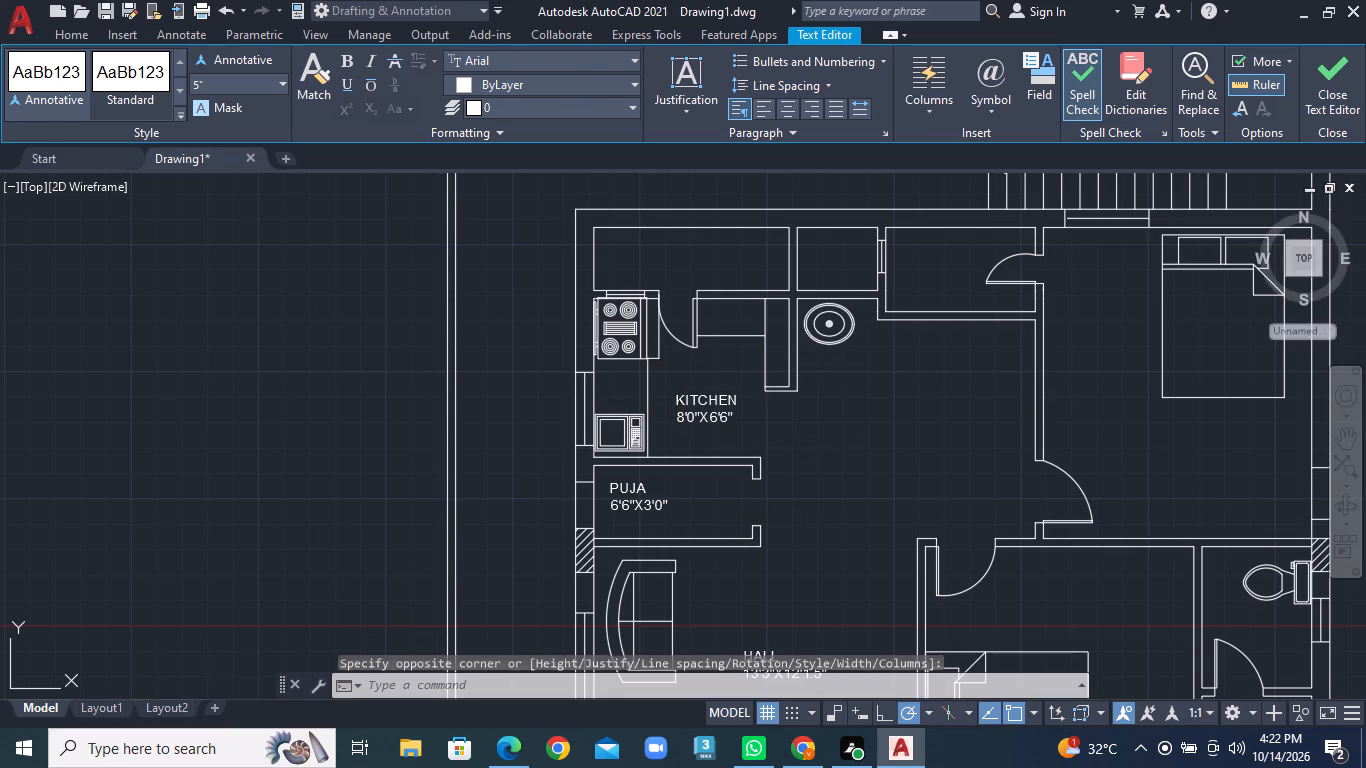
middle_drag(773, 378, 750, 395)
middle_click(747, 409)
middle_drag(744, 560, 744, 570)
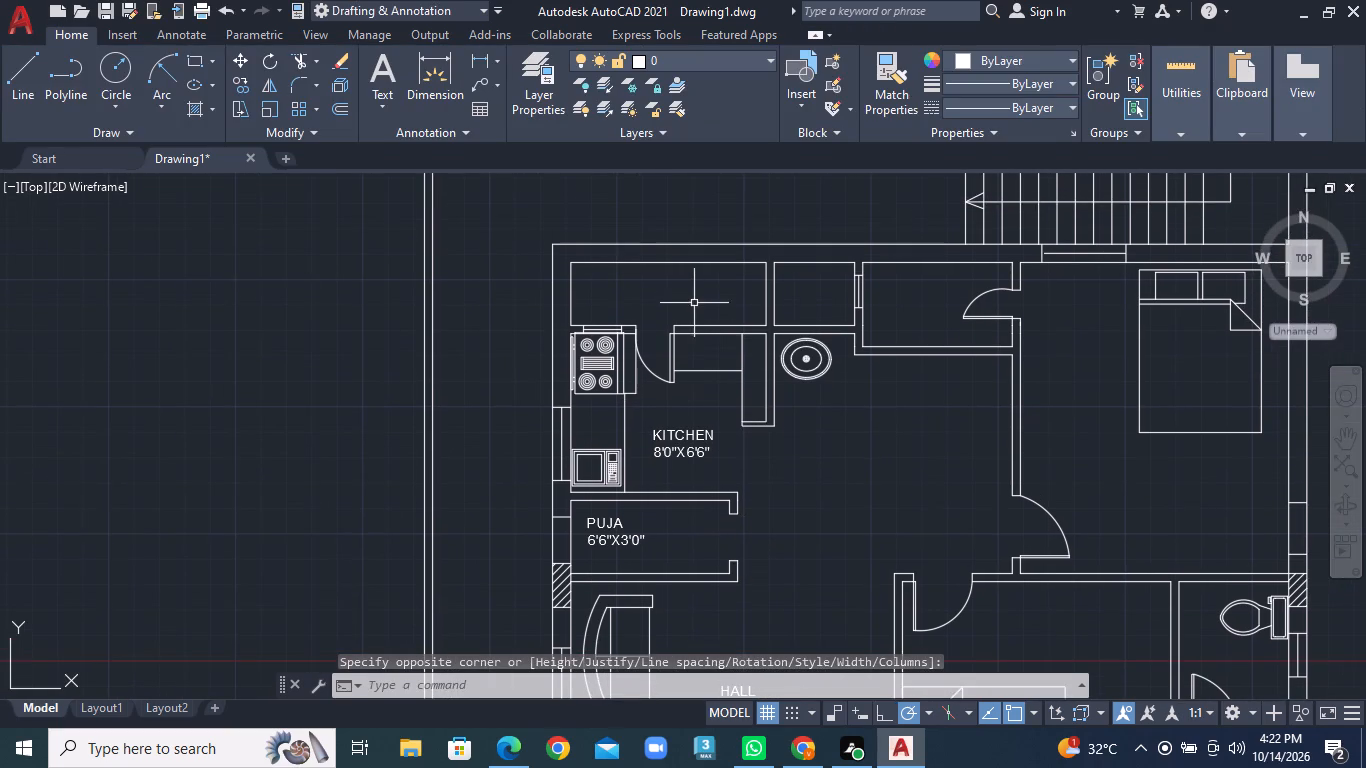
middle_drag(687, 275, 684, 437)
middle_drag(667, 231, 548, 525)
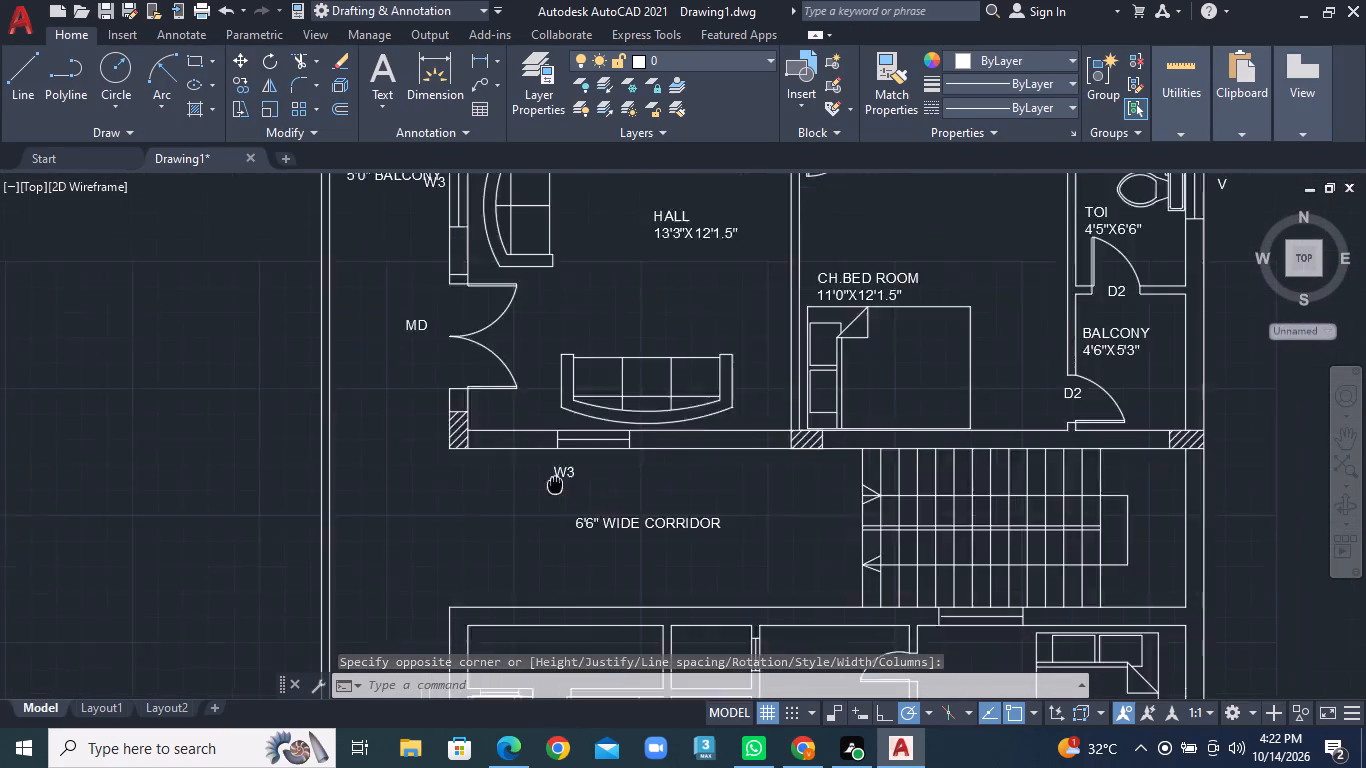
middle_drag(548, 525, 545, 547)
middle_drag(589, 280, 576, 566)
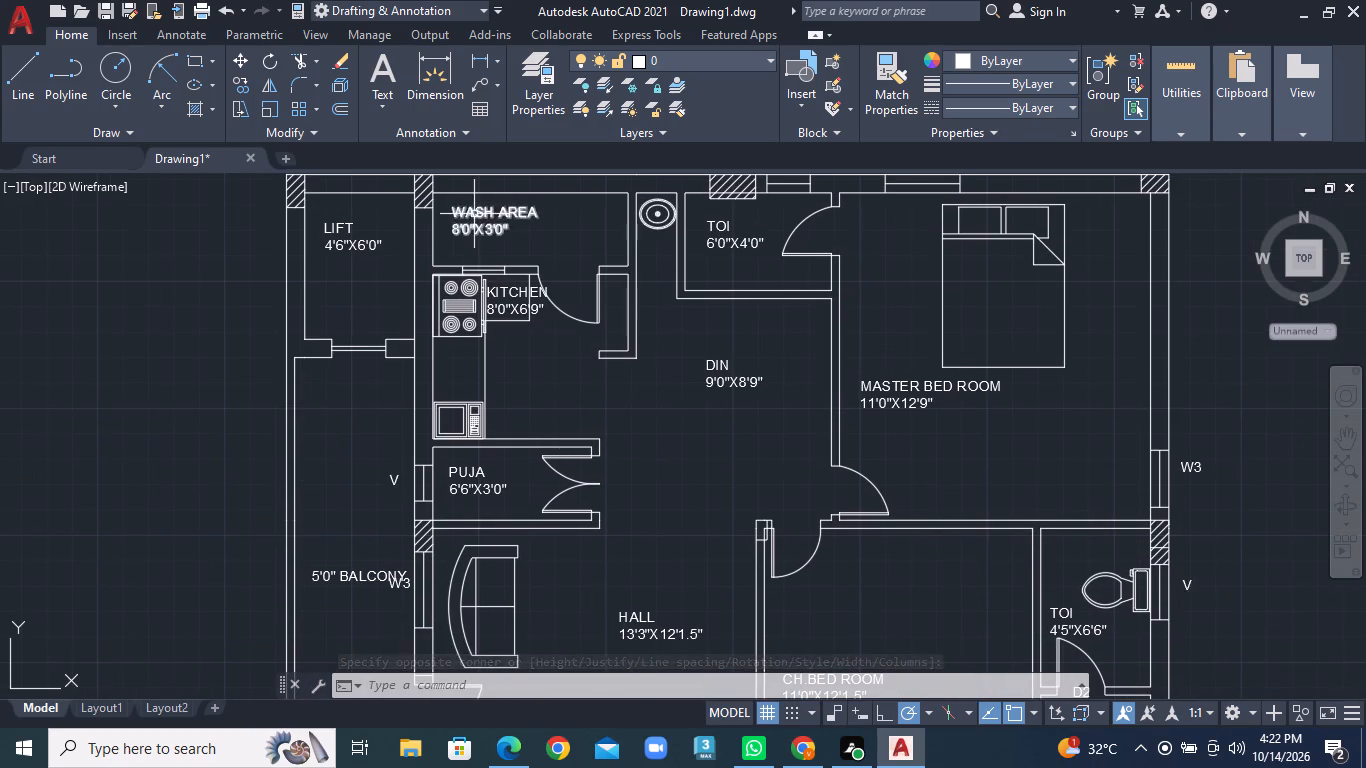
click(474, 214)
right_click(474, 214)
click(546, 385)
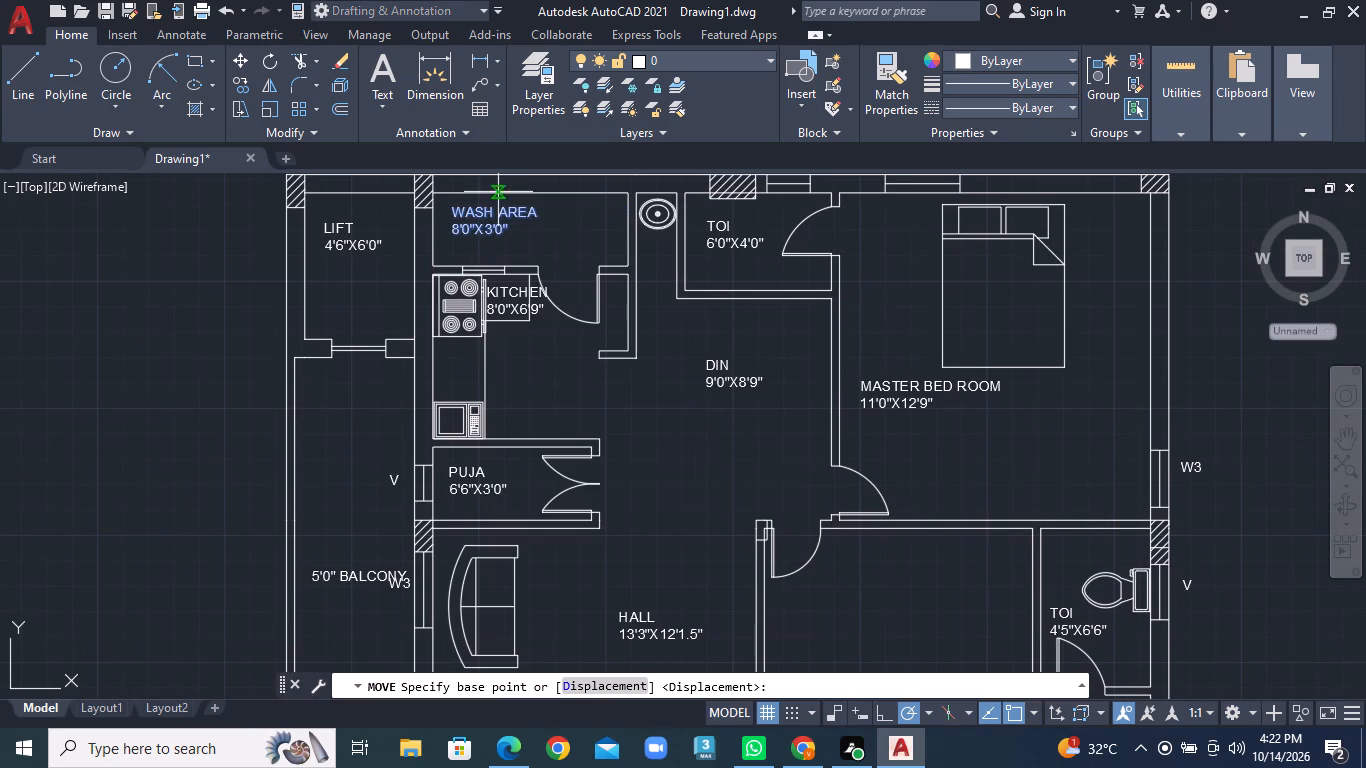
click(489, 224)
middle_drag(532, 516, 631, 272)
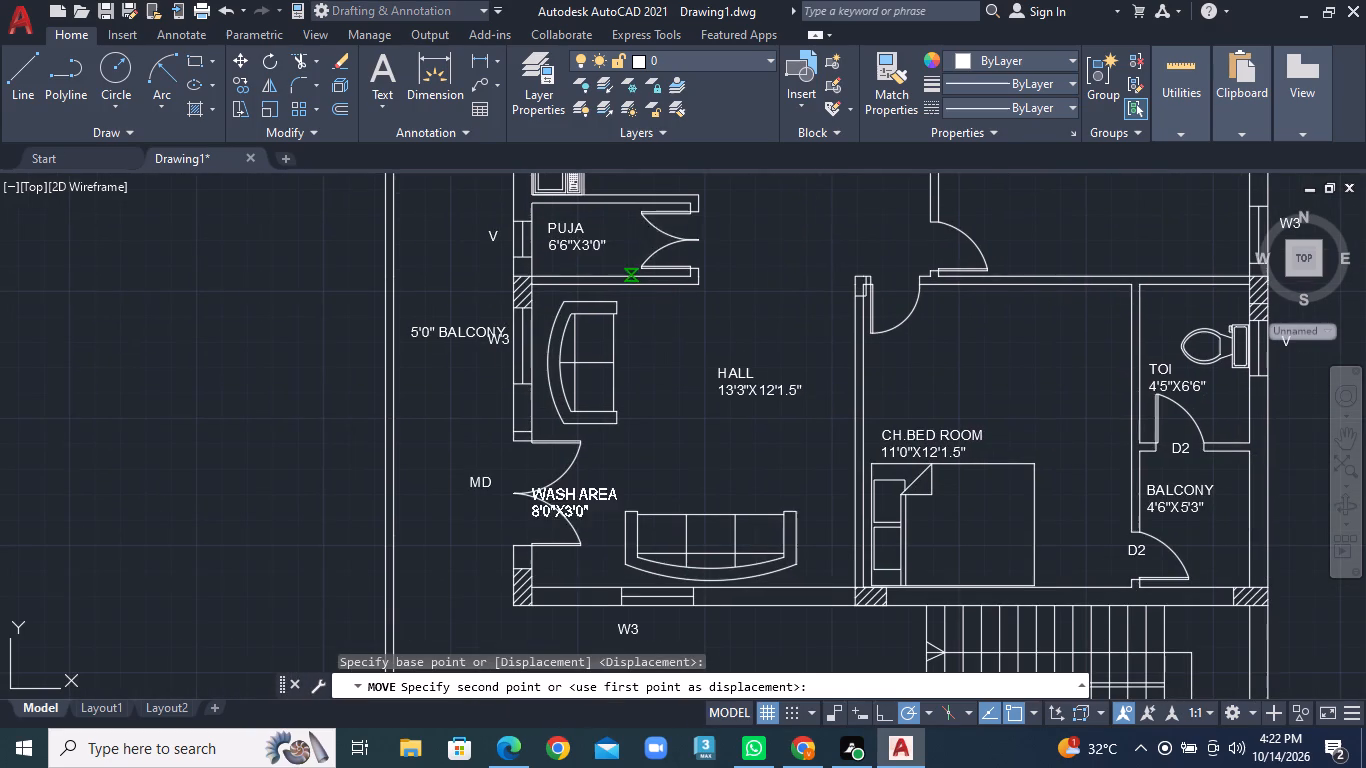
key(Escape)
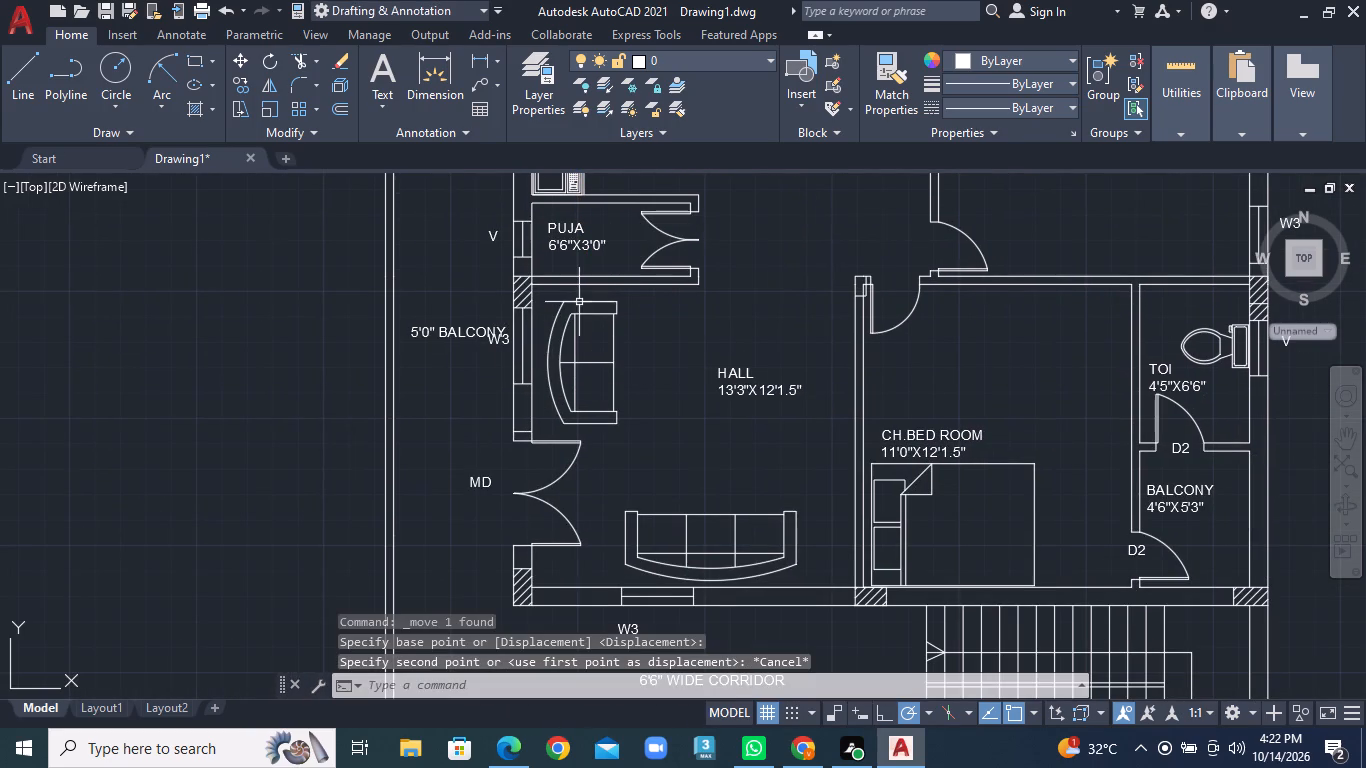
Copy the north unit's "WASH AREA 8'0"X3'0"" label into the south unit's wash area, above the kitchen stove.
middle_drag(579, 302, 564, 528)
click(568, 187)
right_click(568, 187)
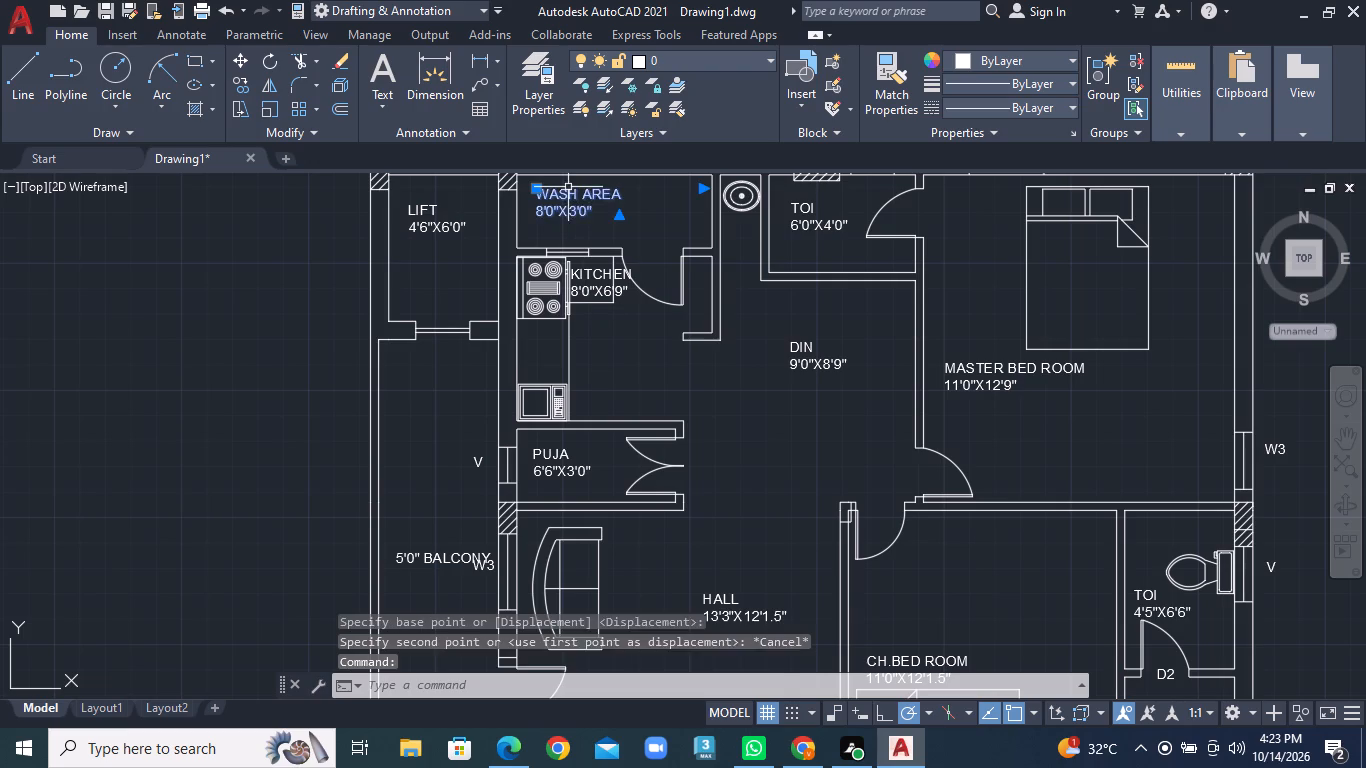
click(620, 412)
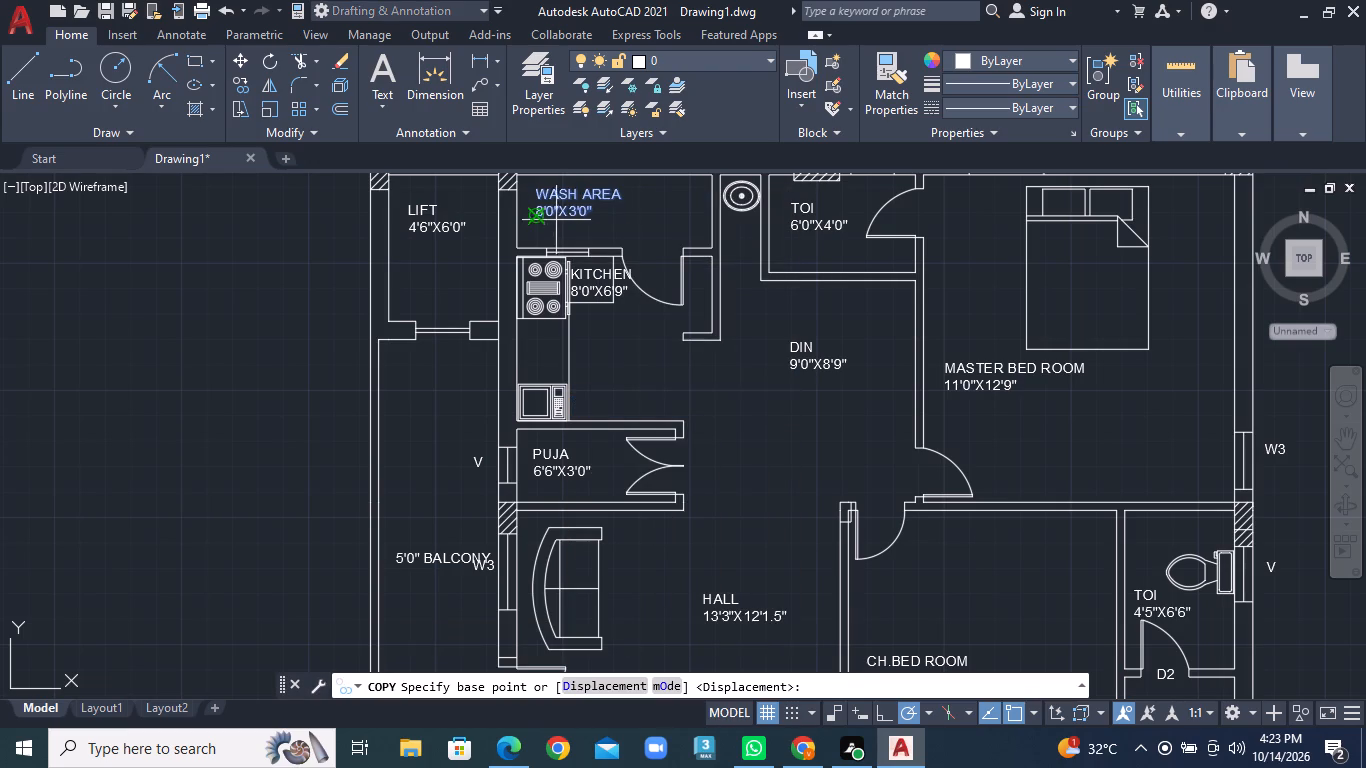
click(559, 219)
middle_drag(598, 518, 652, 262)
middle_drag(629, 519, 627, 268)
click(611, 550)
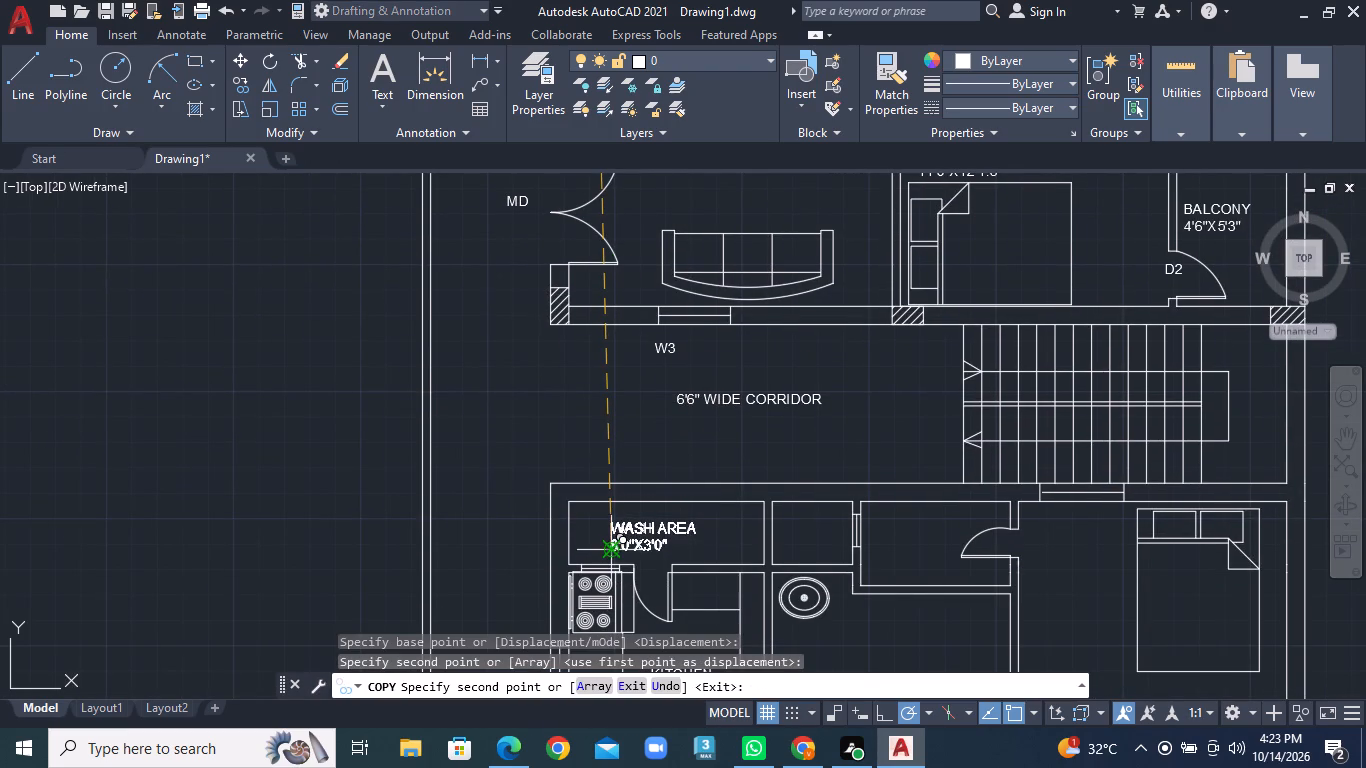
scroll(712, 387, down, 1)
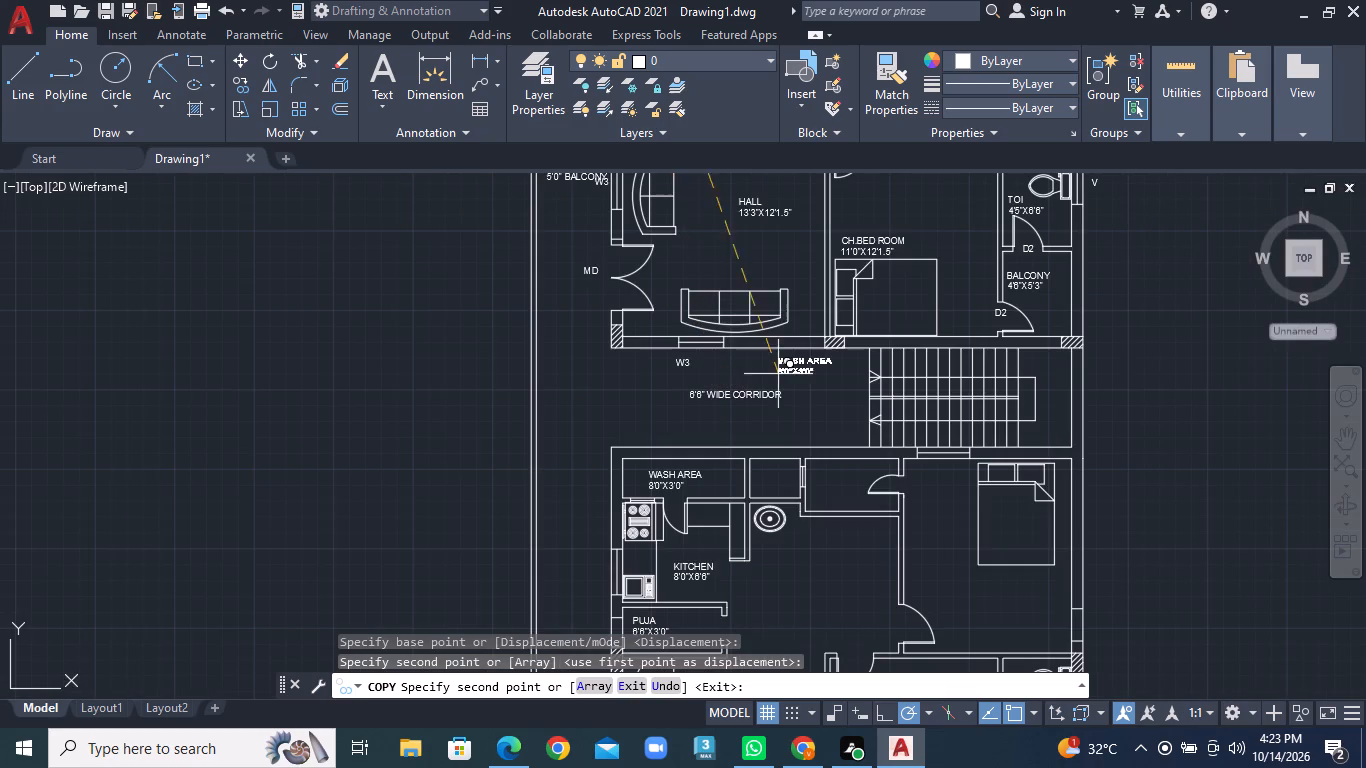
key(Escape)
Copy the north unit's "TOI 6'0"X4'0"" label into the south unit's toilet beside the master bedroom.
middle_drag(760, 335, 662, 614)
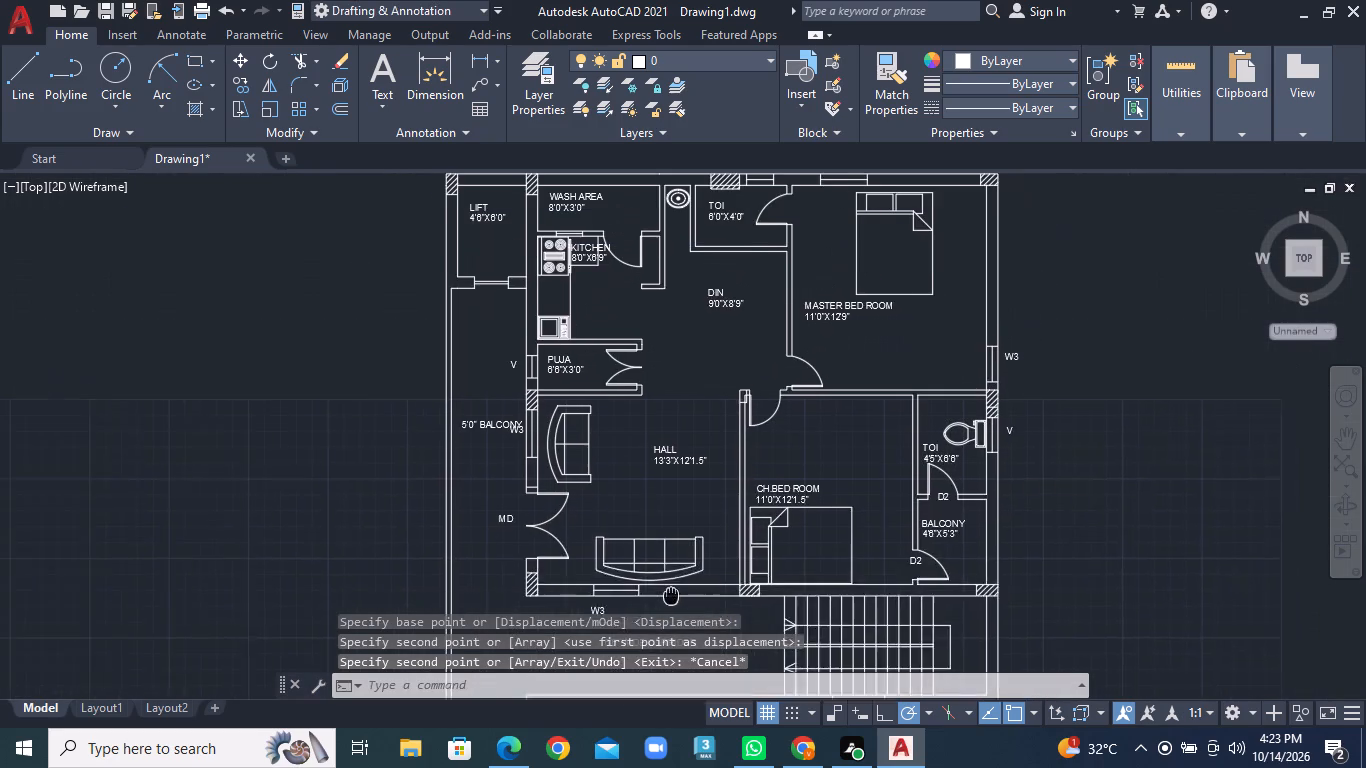
middle_drag(662, 614, 651, 658)
click(687, 288)
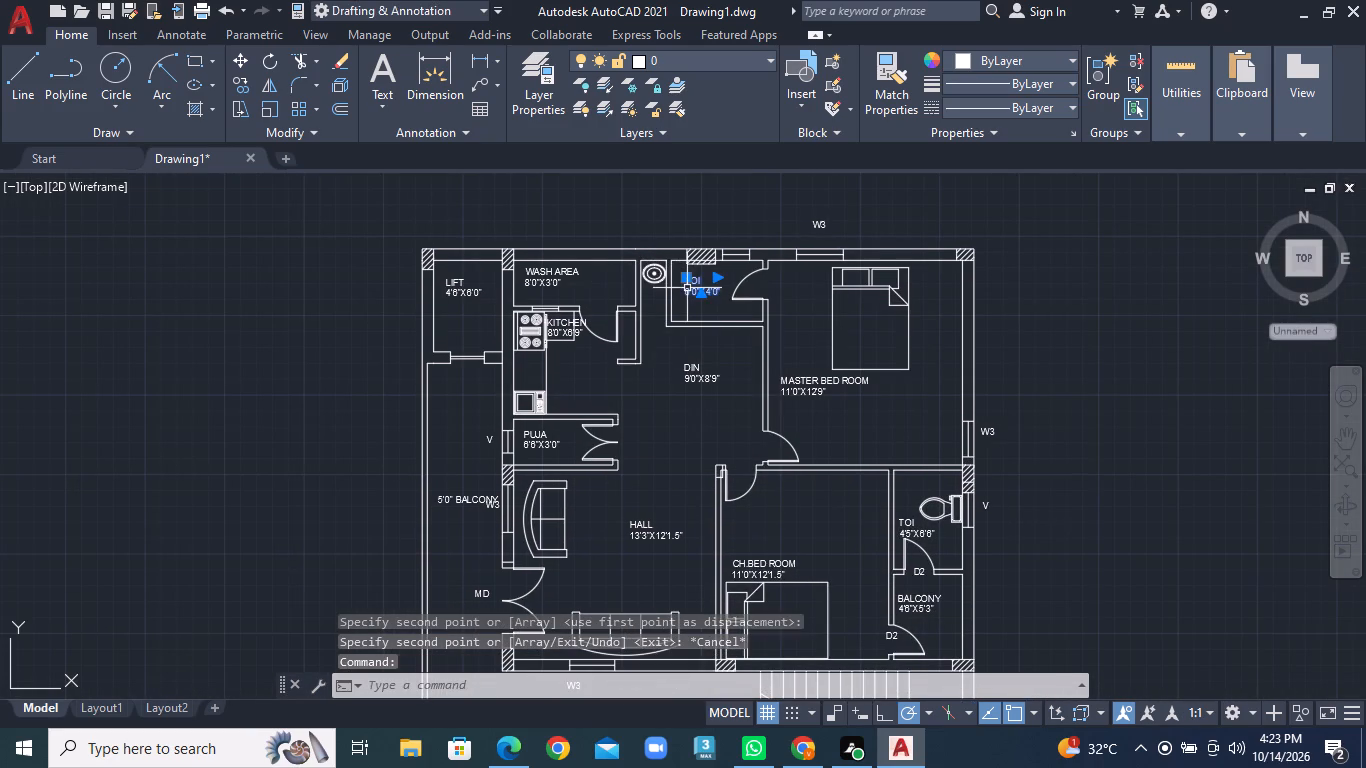
right_click(687, 288)
click(738, 412)
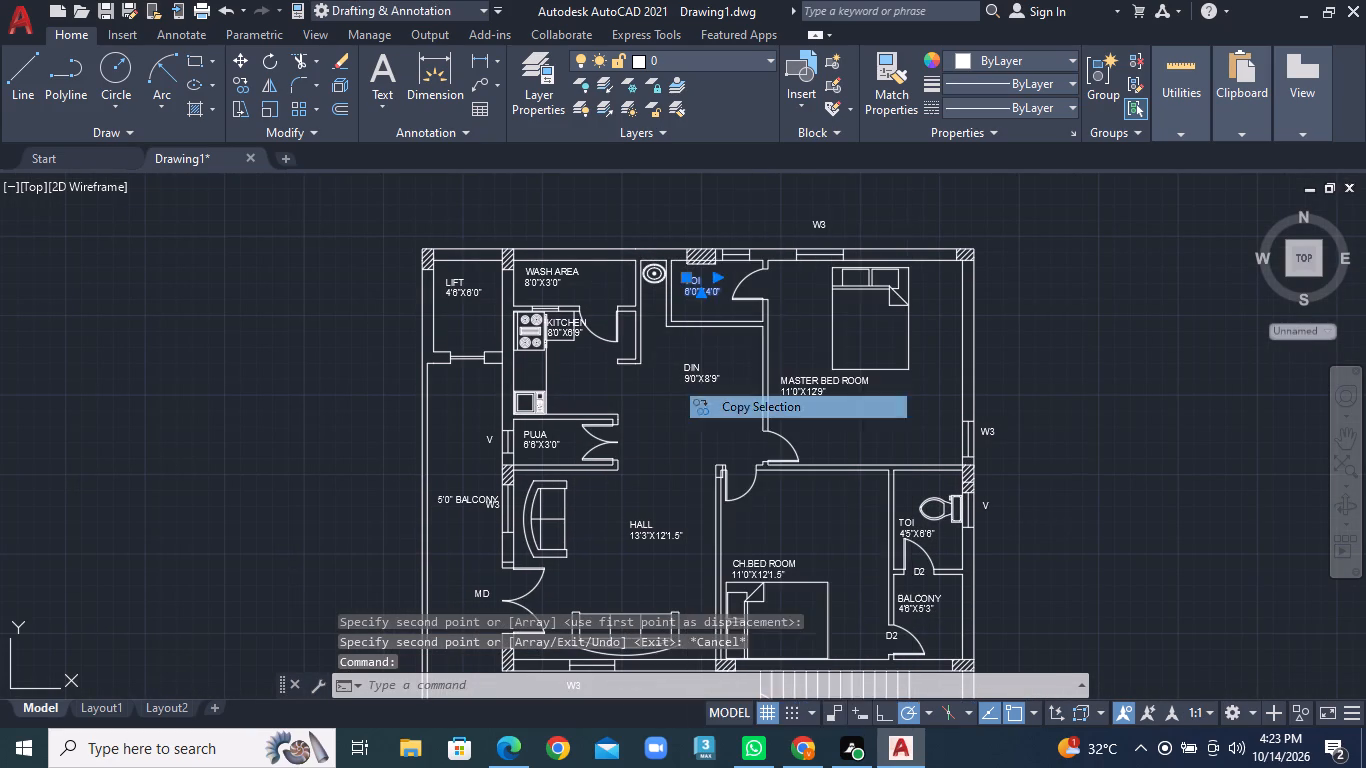
click(698, 288)
middle_drag(698, 559, 676, 236)
middle_click(676, 236)
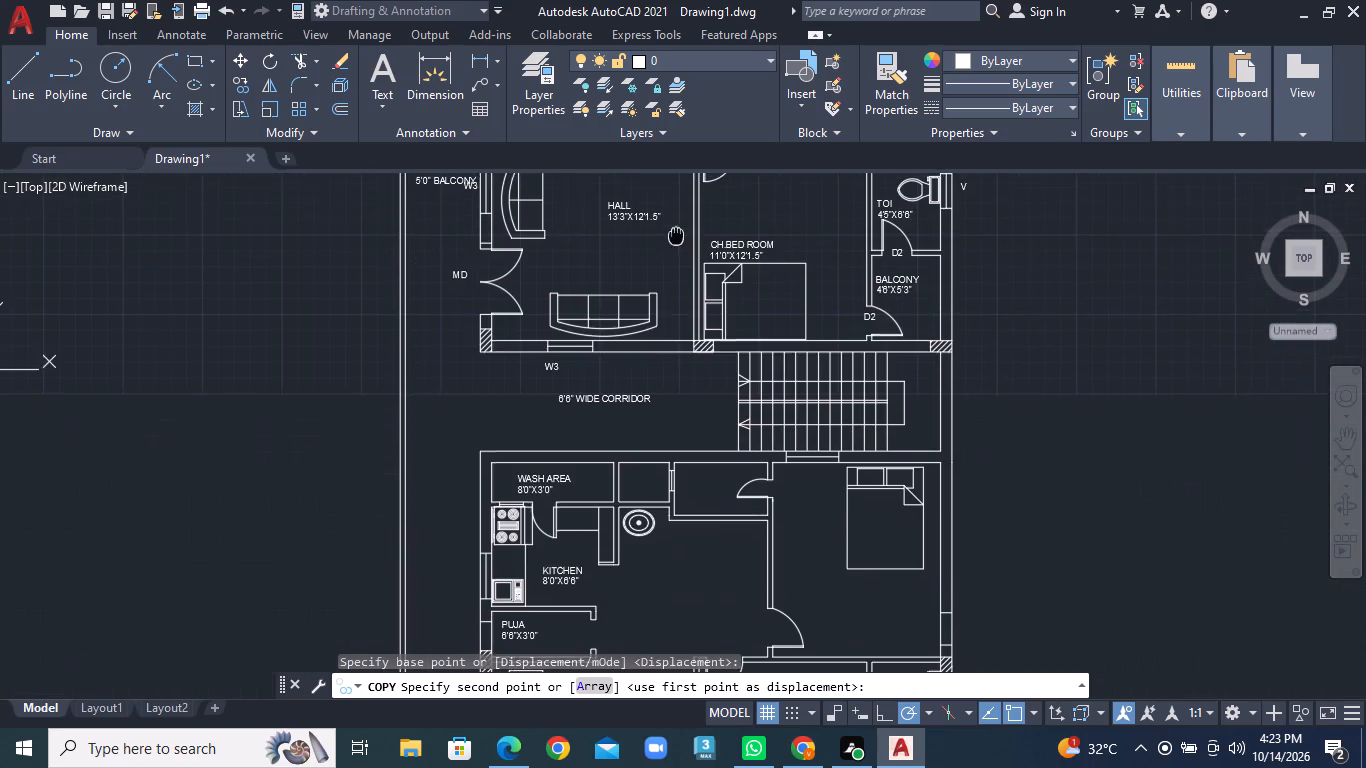
click(698, 491)
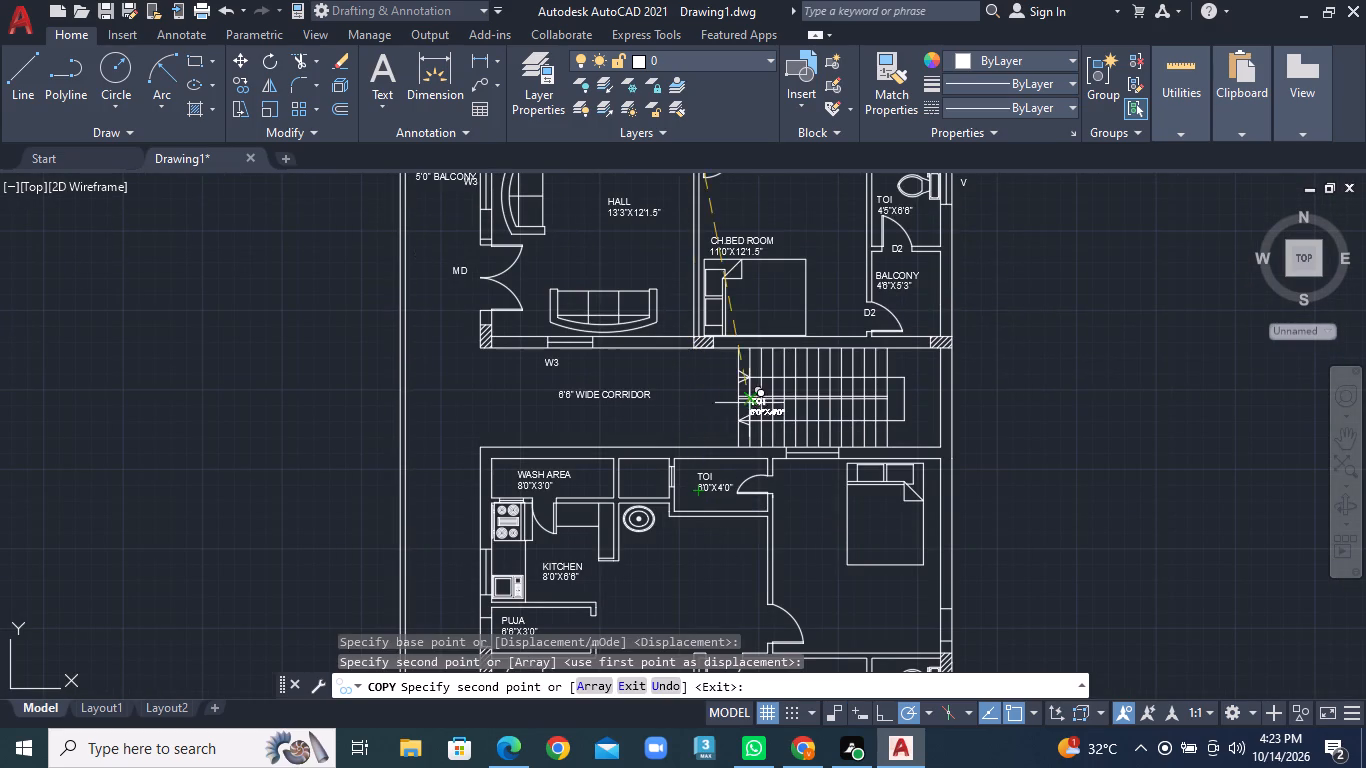
scroll(818, 358, down, 1)
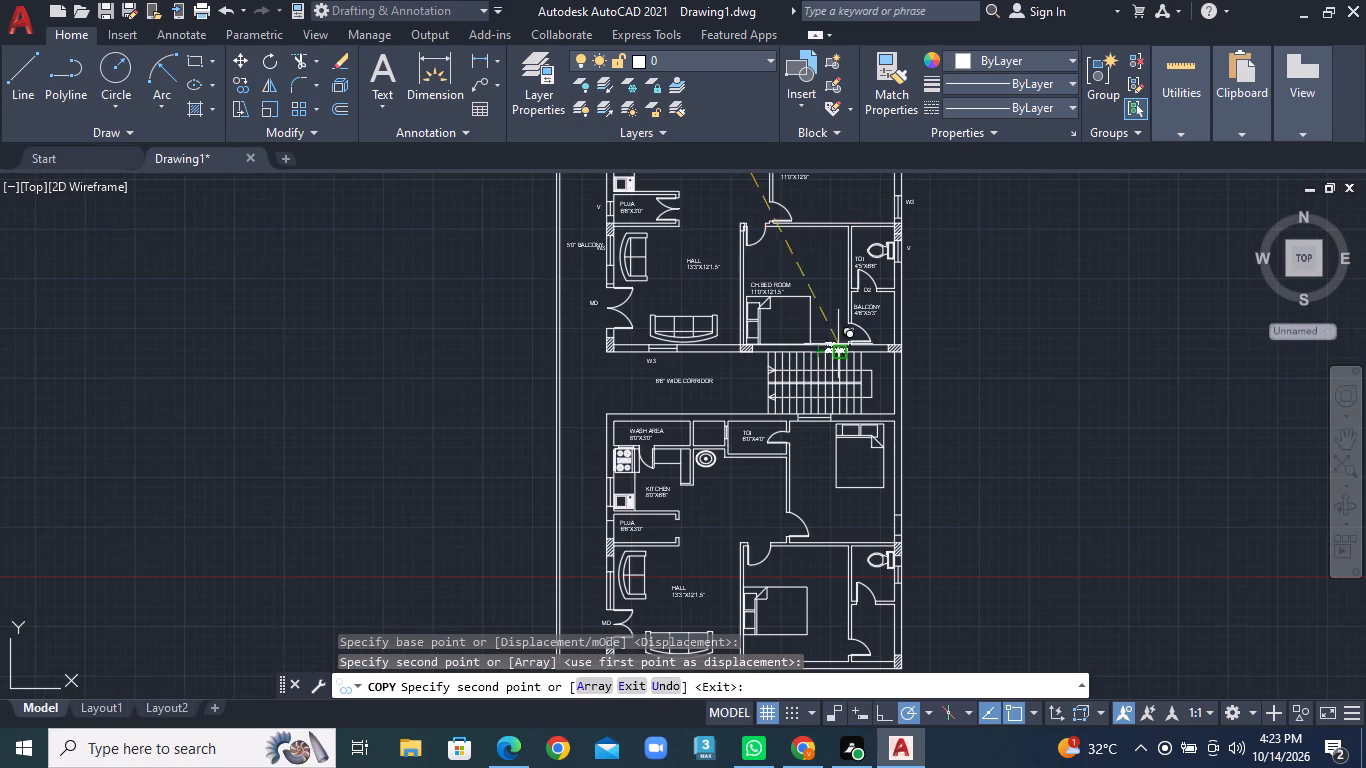
middle_drag(844, 340, 756, 561)
key(Escape)
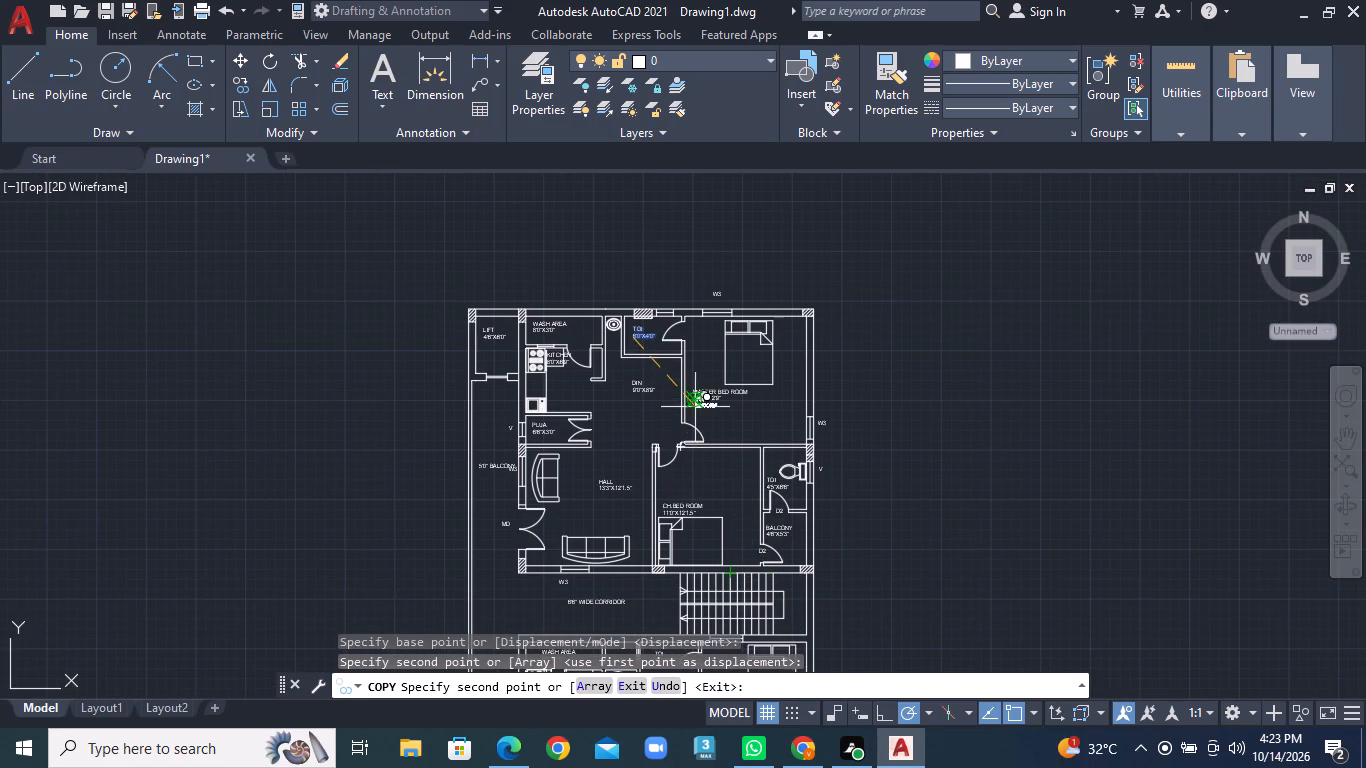
Copy the north unit's "MASTER BED ROOM 11'0"X12'9"" label into the south unit's master bedroom, just below the bed.
click(706, 402)
right_click(706, 402)
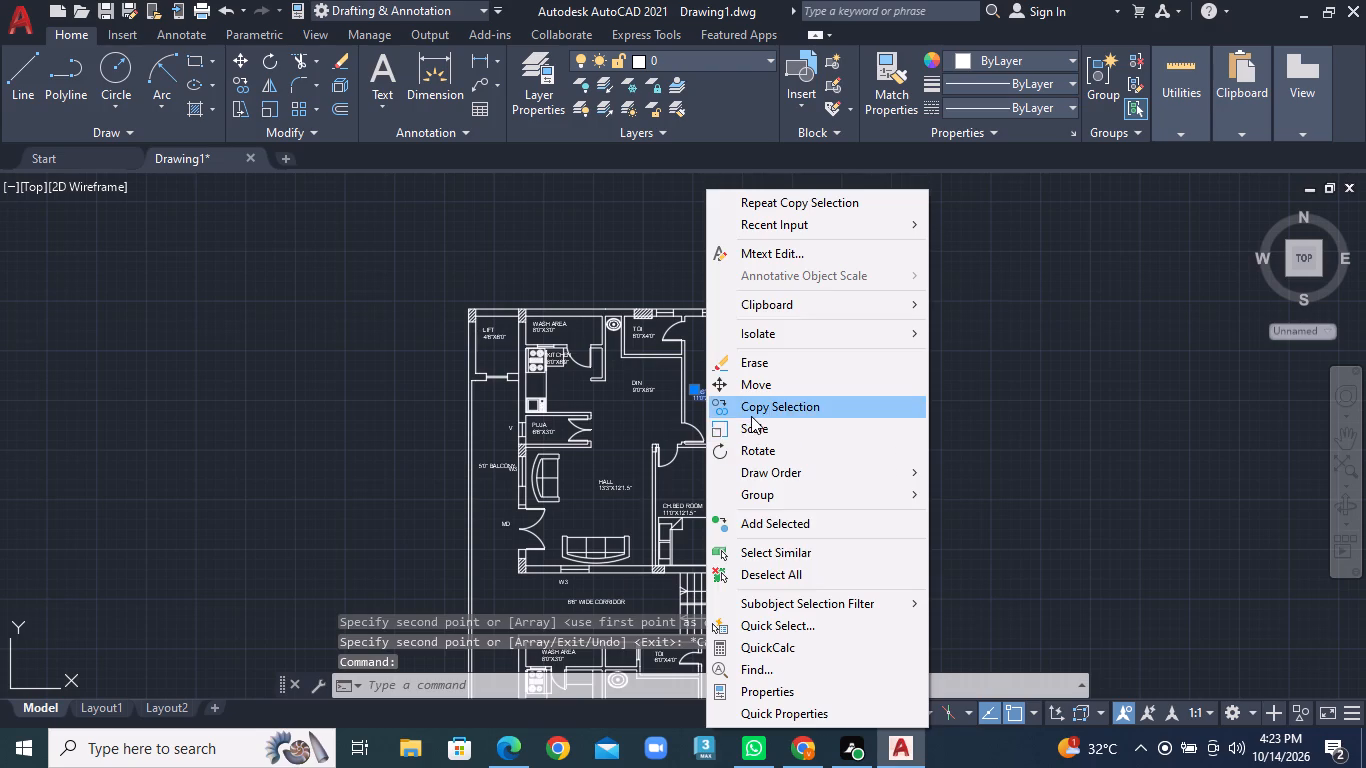
click(751, 414)
click(708, 394)
middle_drag(727, 566, 727, 482)
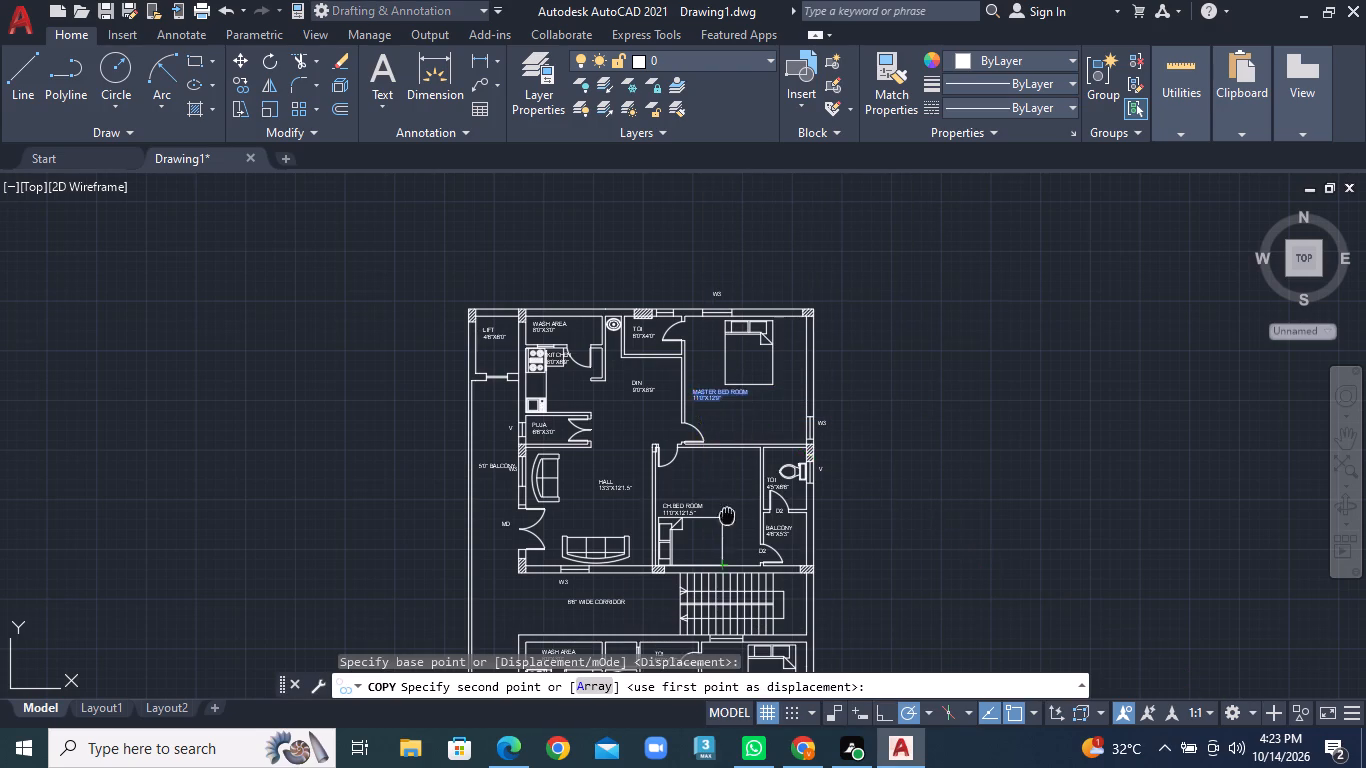
middle_drag(727, 482, 731, 323)
middle_click(731, 323)
click(742, 485)
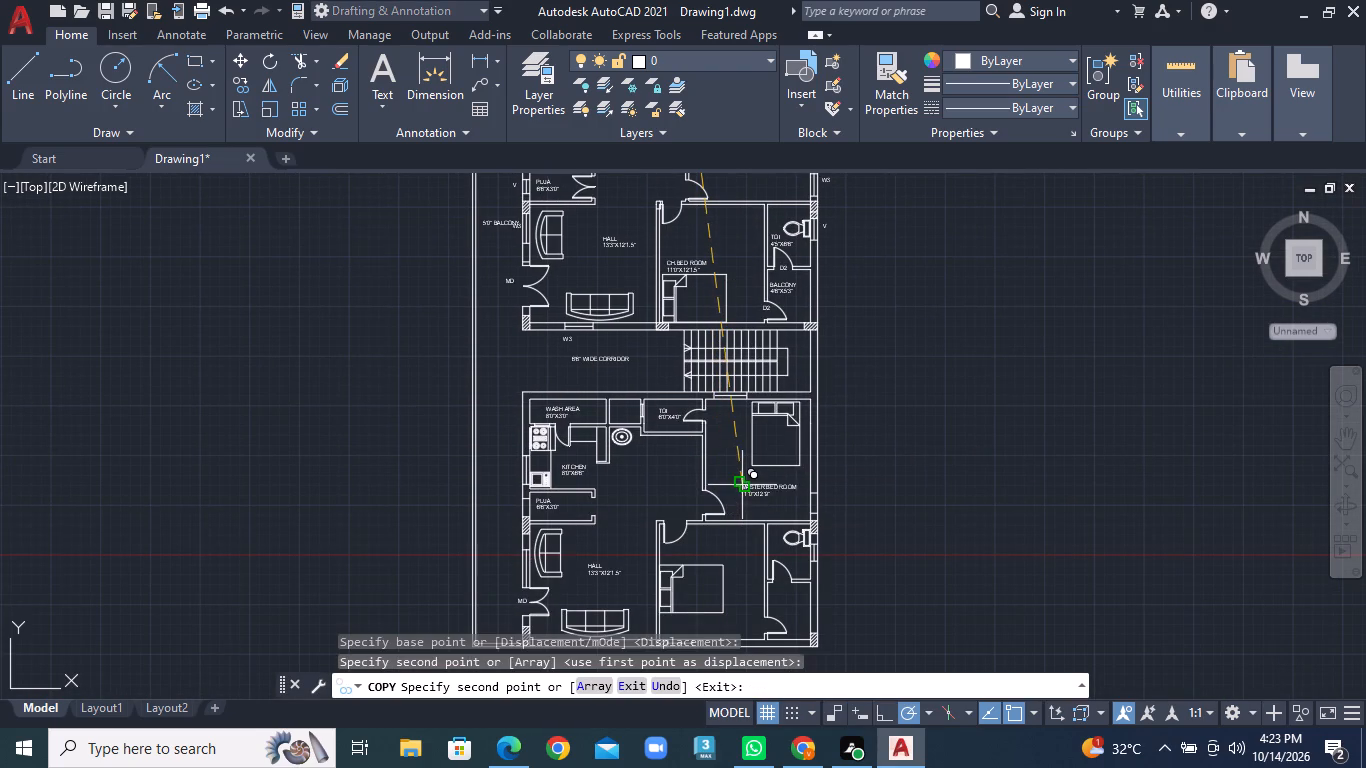
key(Escape)
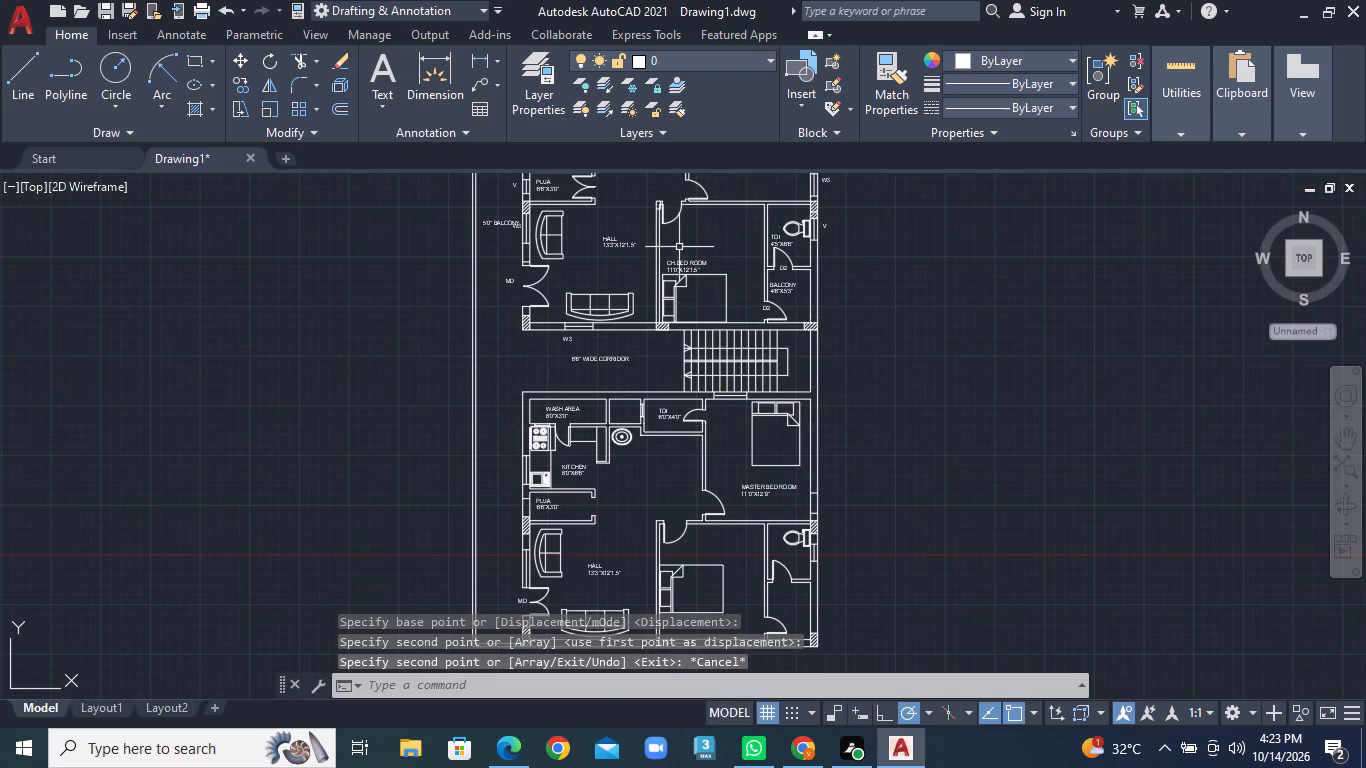
Copy the north unit's "CH.BED ROOM 11'0"X12'1.5"" label into the south unit's children's bedroom, just above the bed.
click(686, 262)
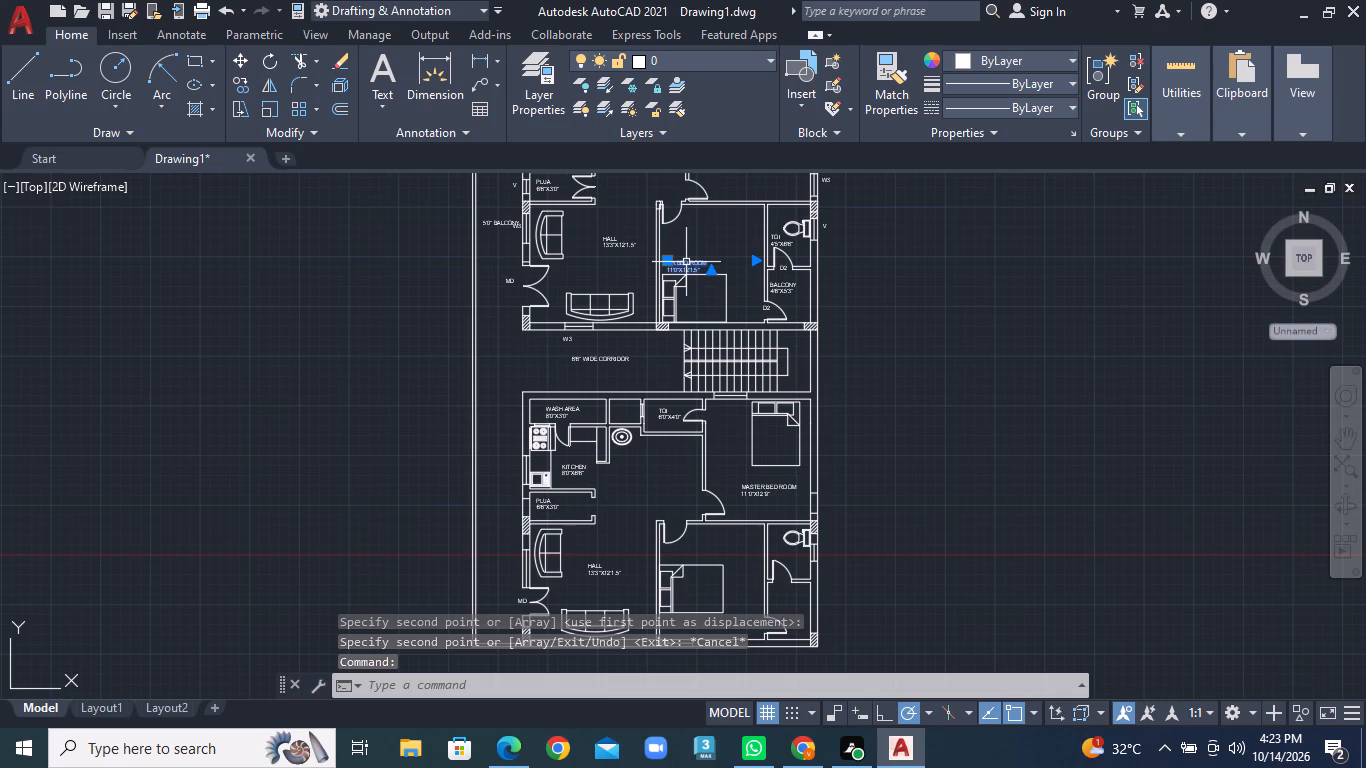
right_click(686, 262)
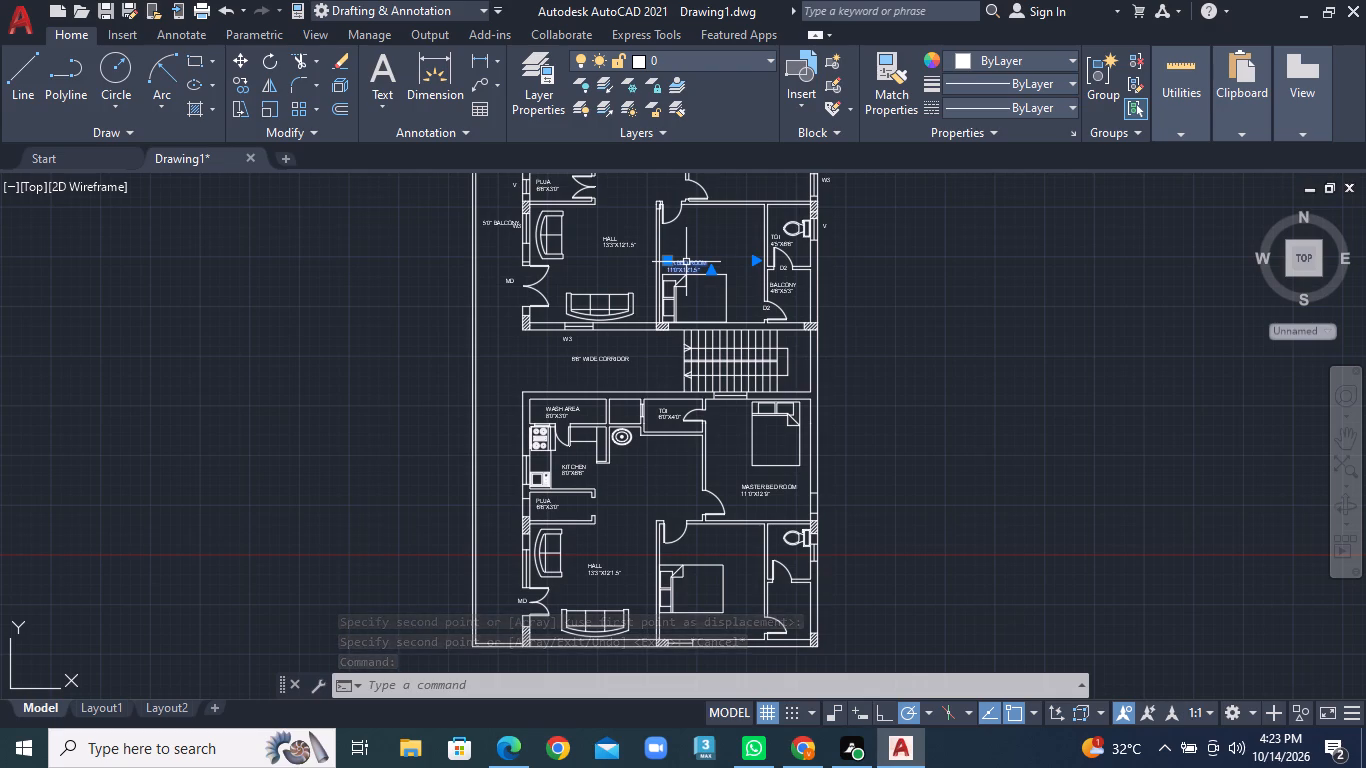
click(754, 412)
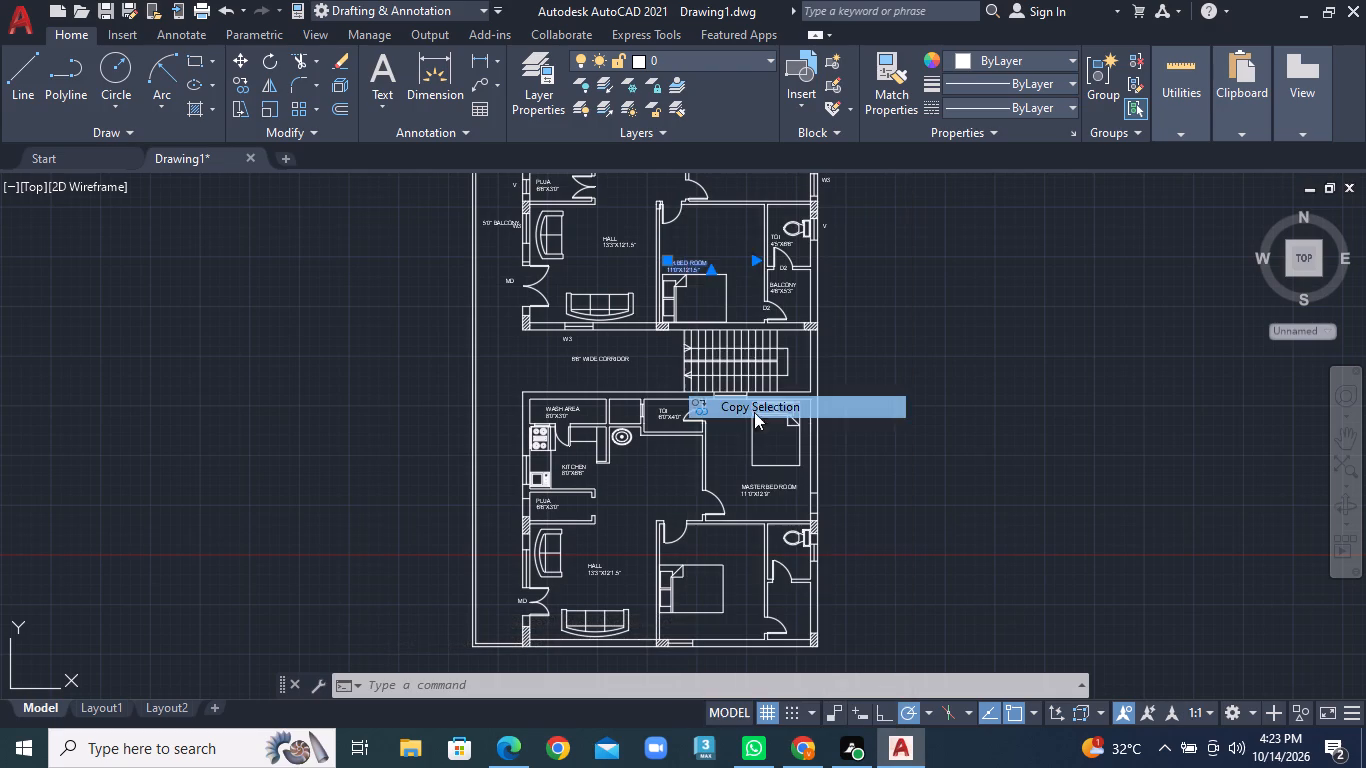
click(691, 265)
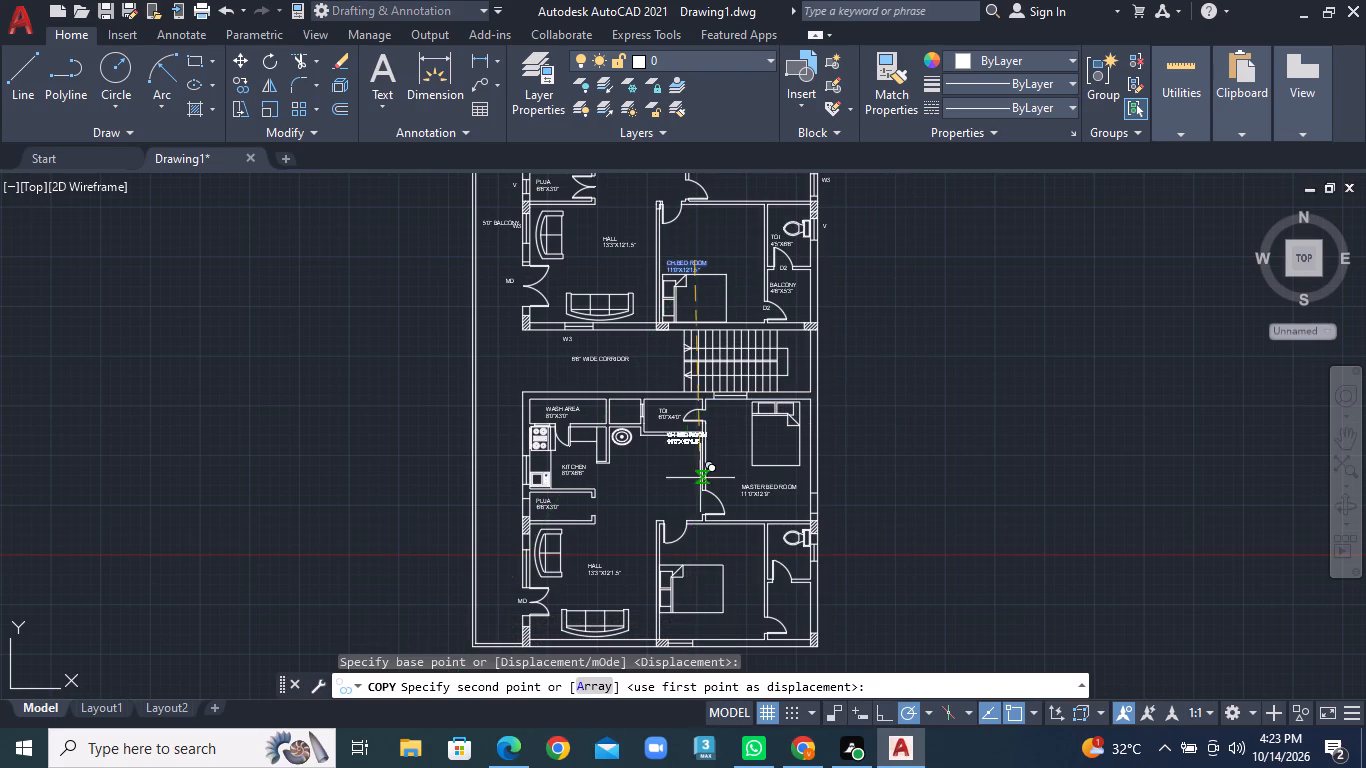
click(713, 542)
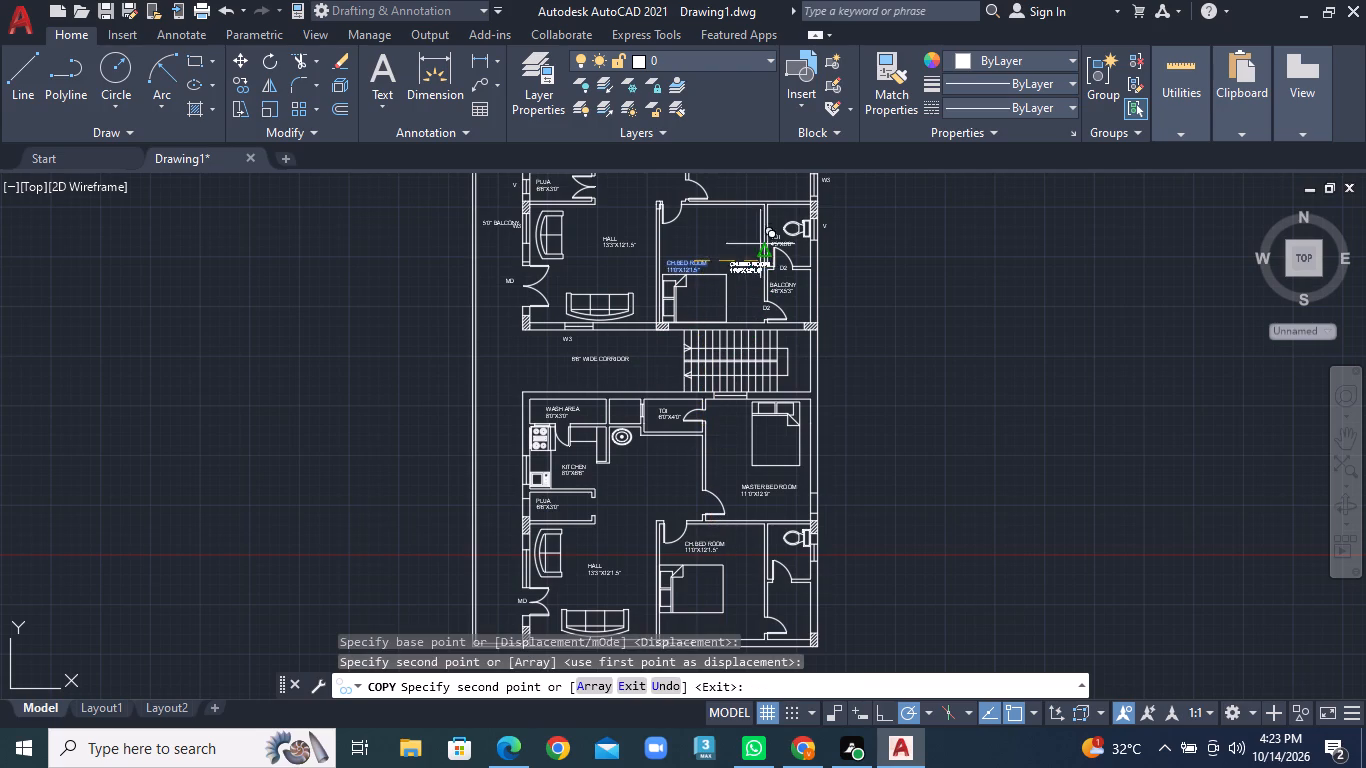
key(Escape)
Copy the north unit's "TOI 4'5"X6'6"" label into the south unit's toilet beside the children's bedroom, below the WC.
click(780, 240)
right_click(780, 240)
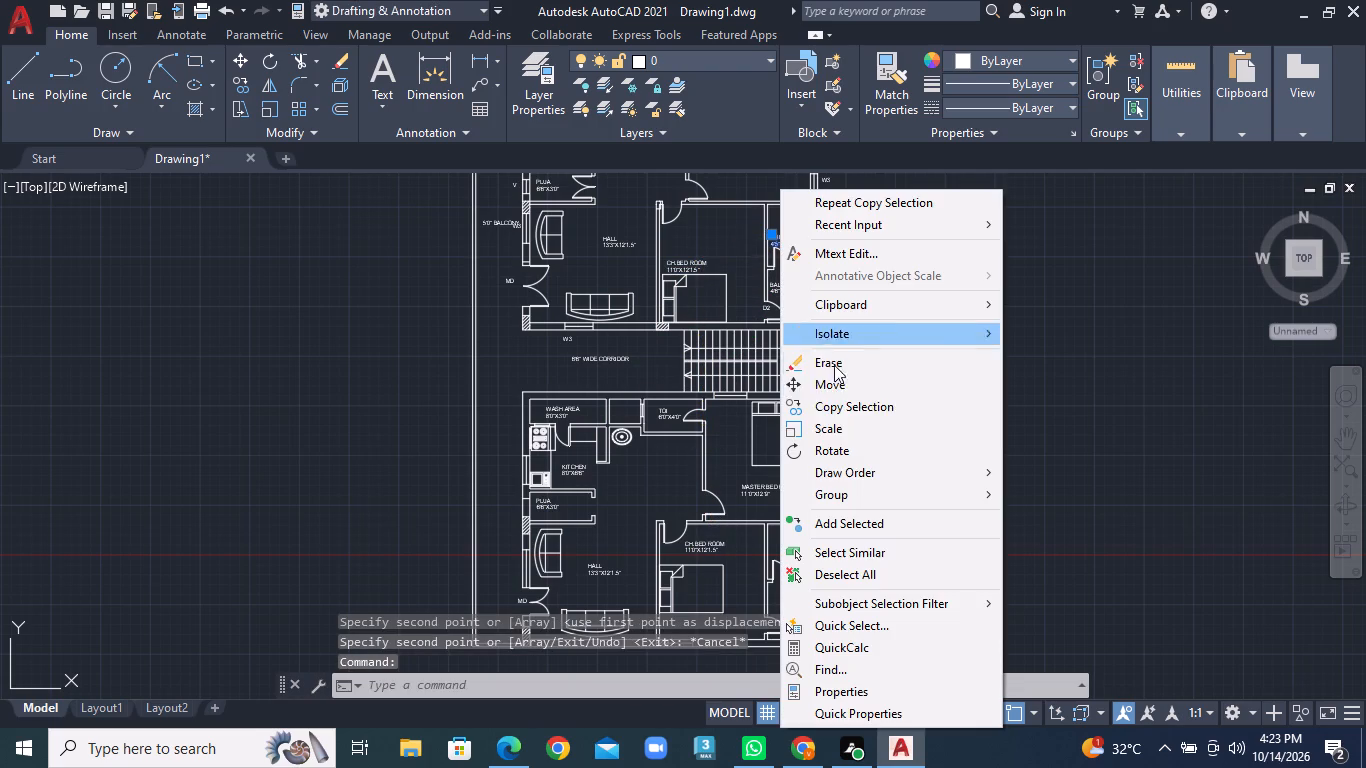
click(844, 411)
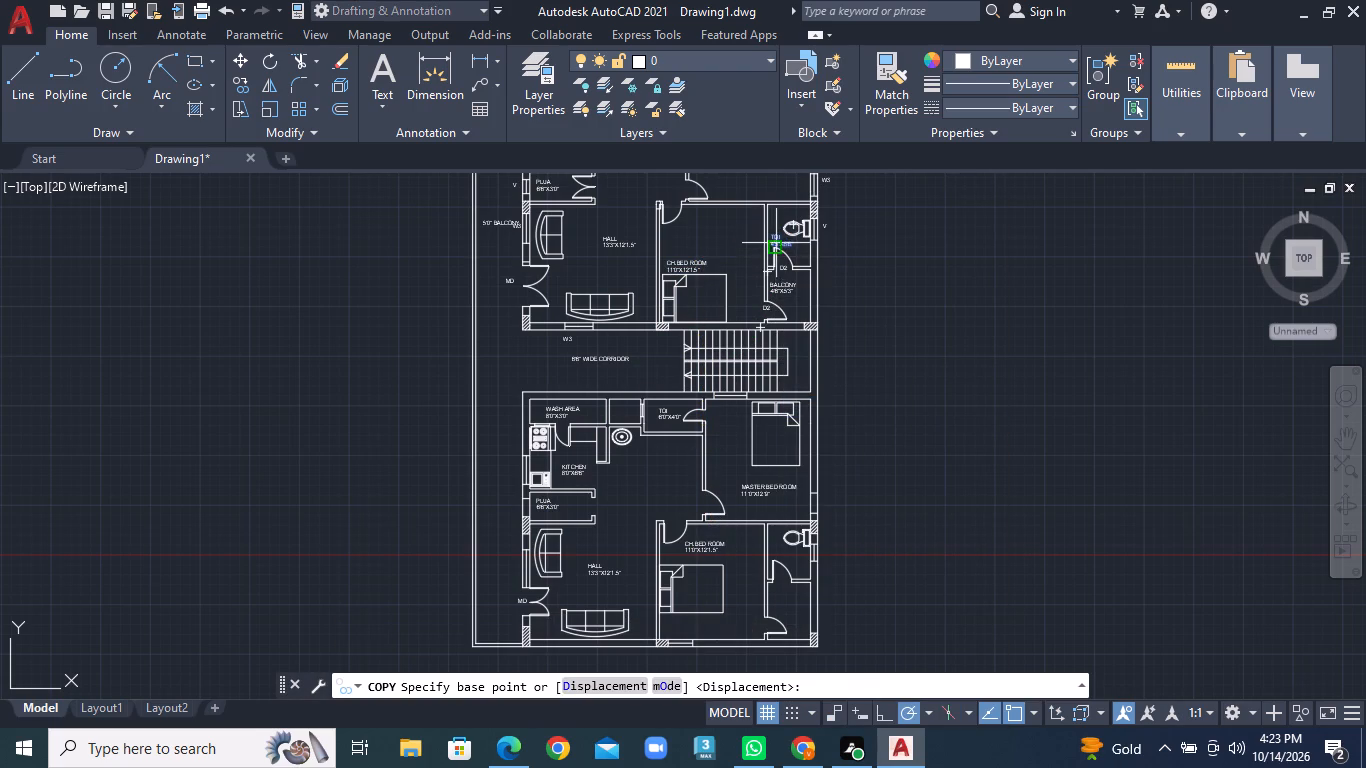
click(776, 243)
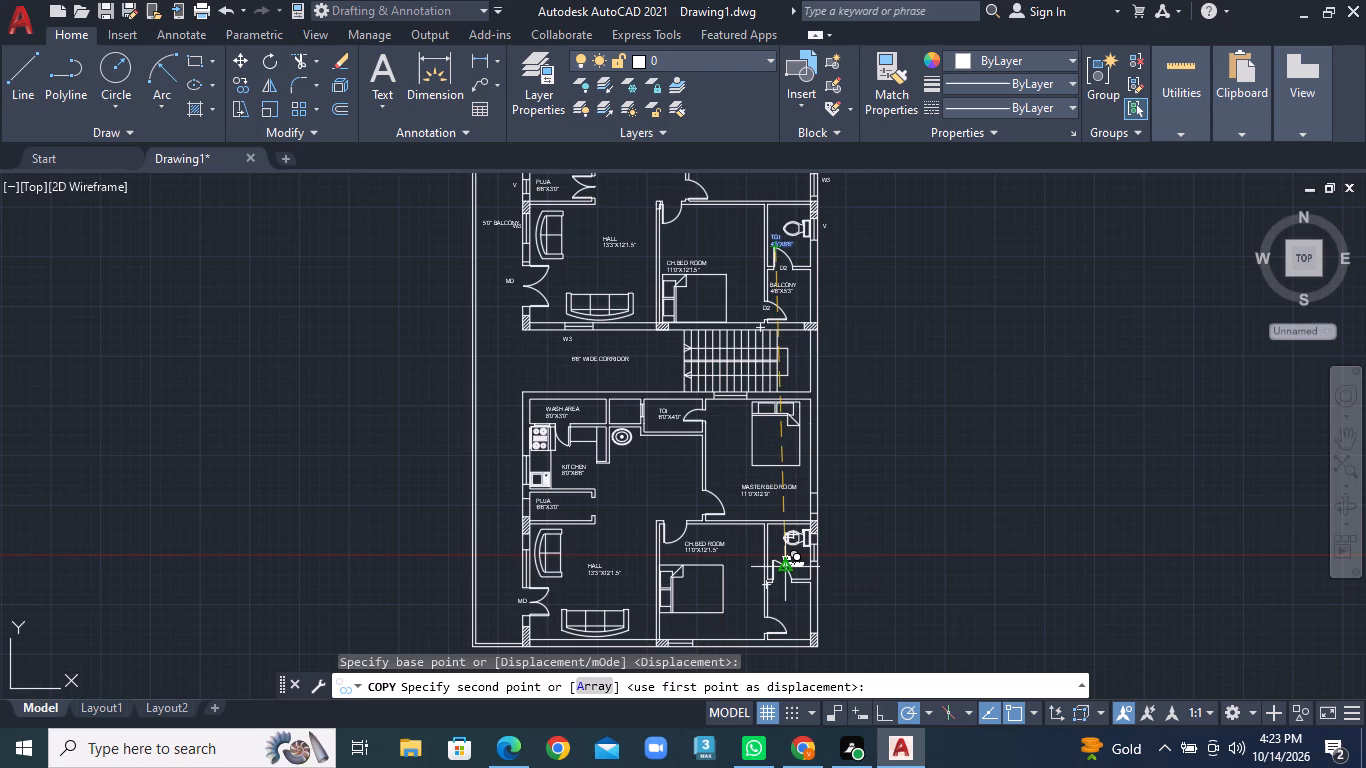
click(790, 564)
key(Escape)
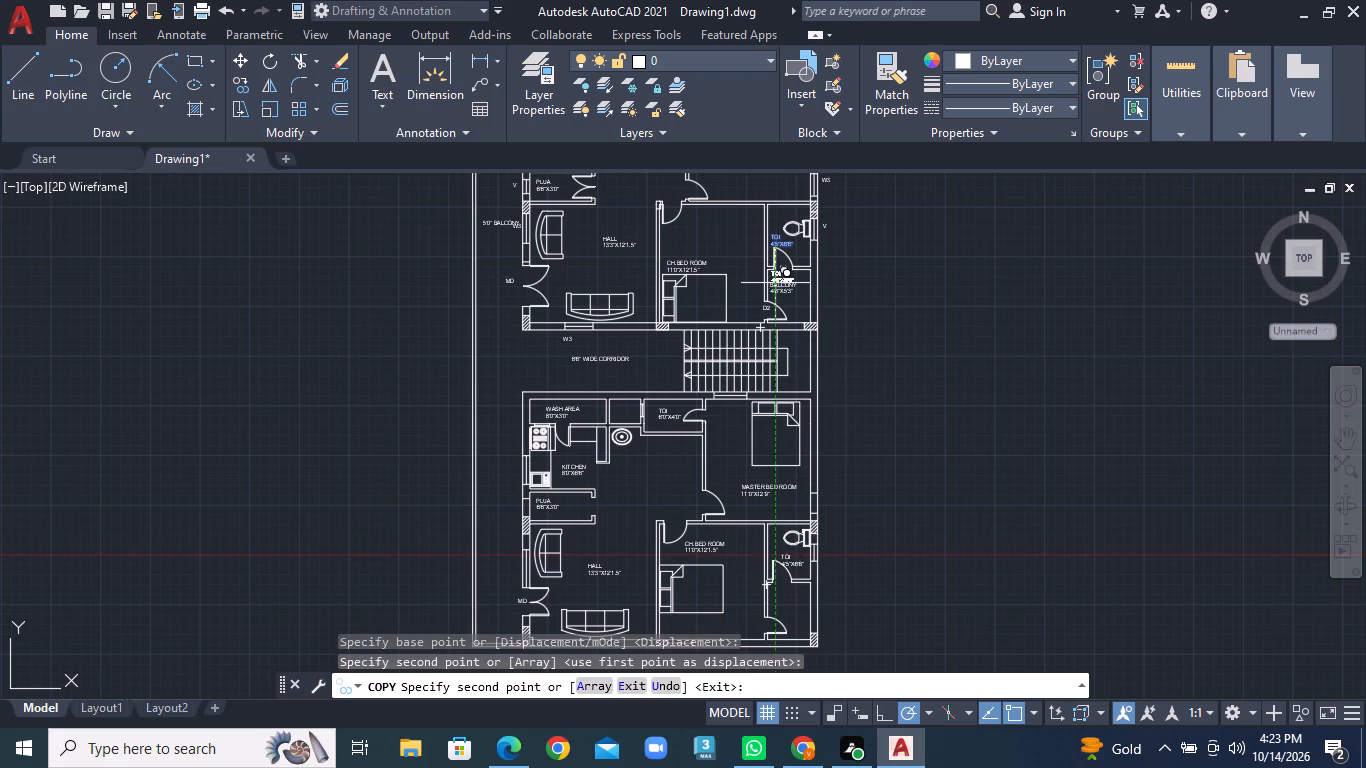
Copy the north unit's "BALCONY 4'6"X5'3"" label into the south unit's balcony below the toilet.
click(778, 284)
right_click(779, 284)
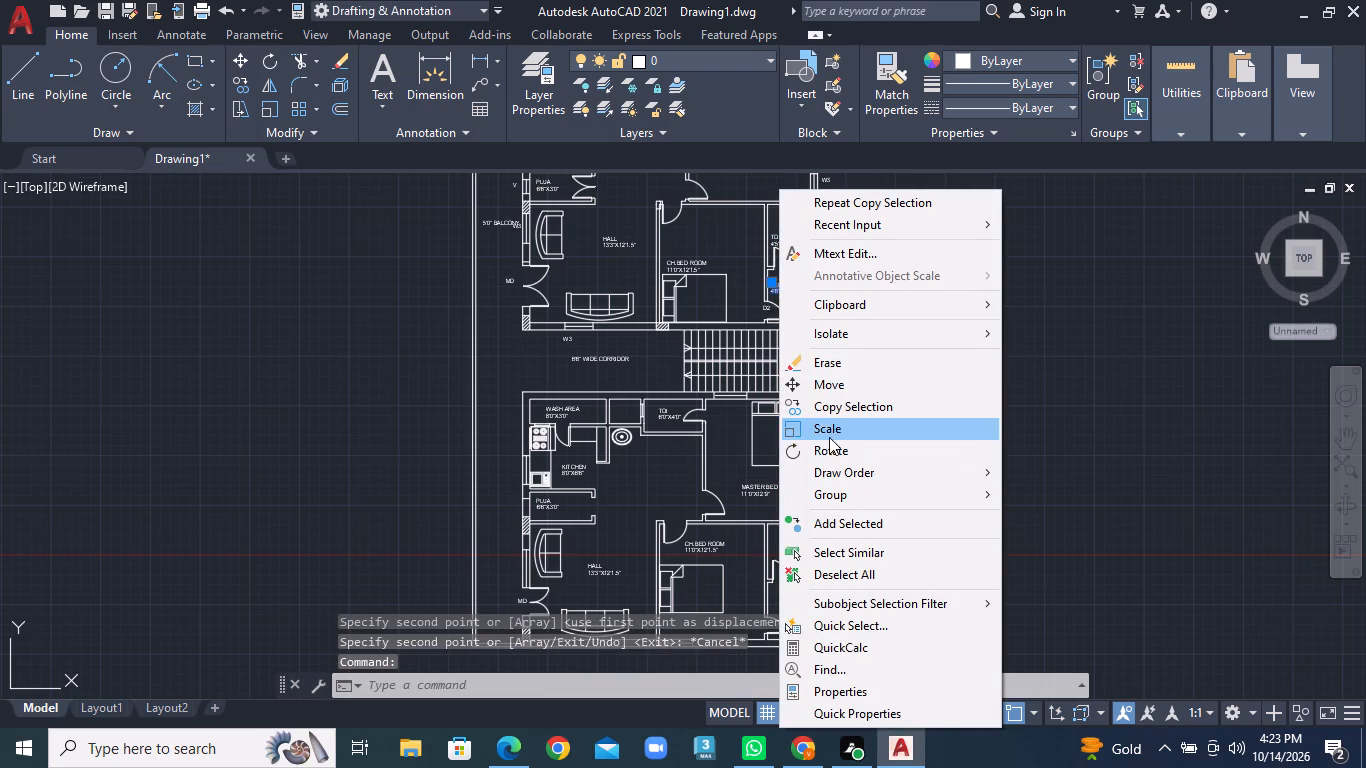
click(831, 408)
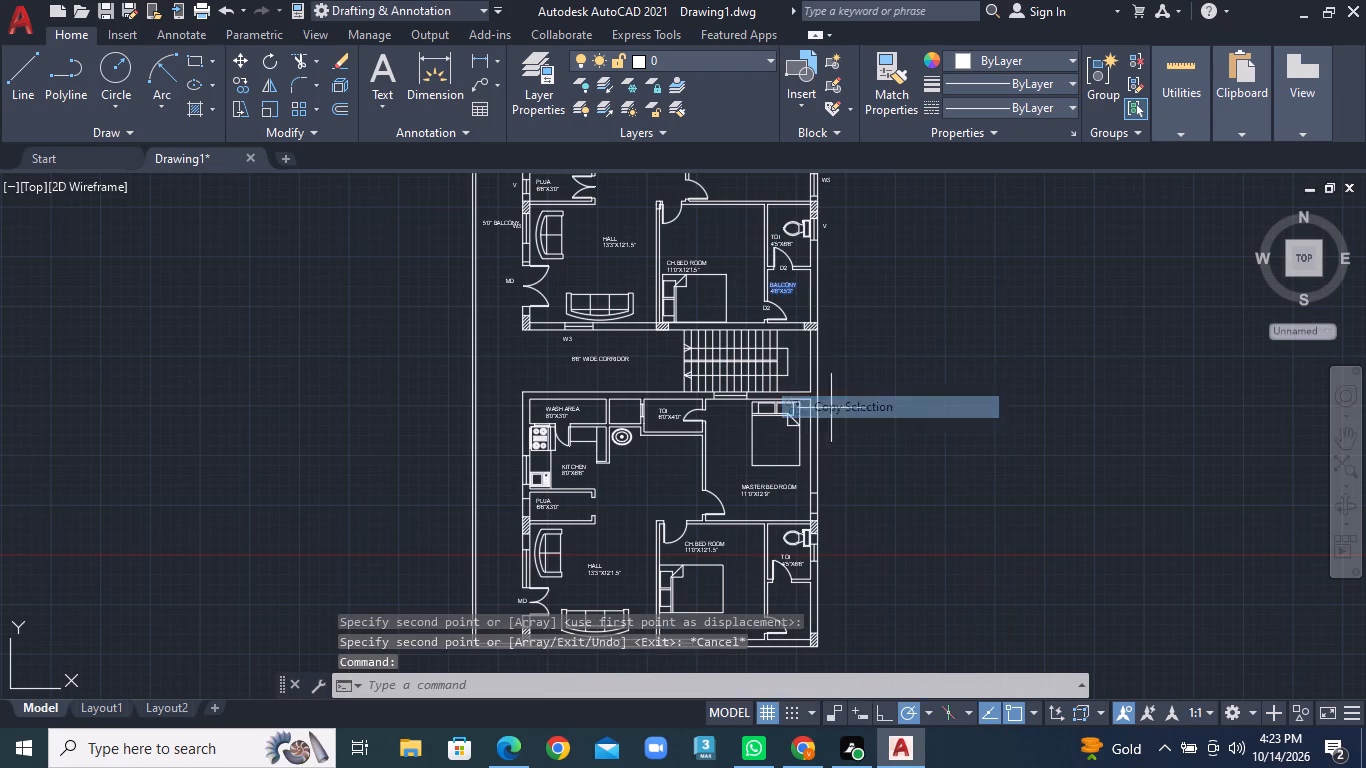
click(787, 282)
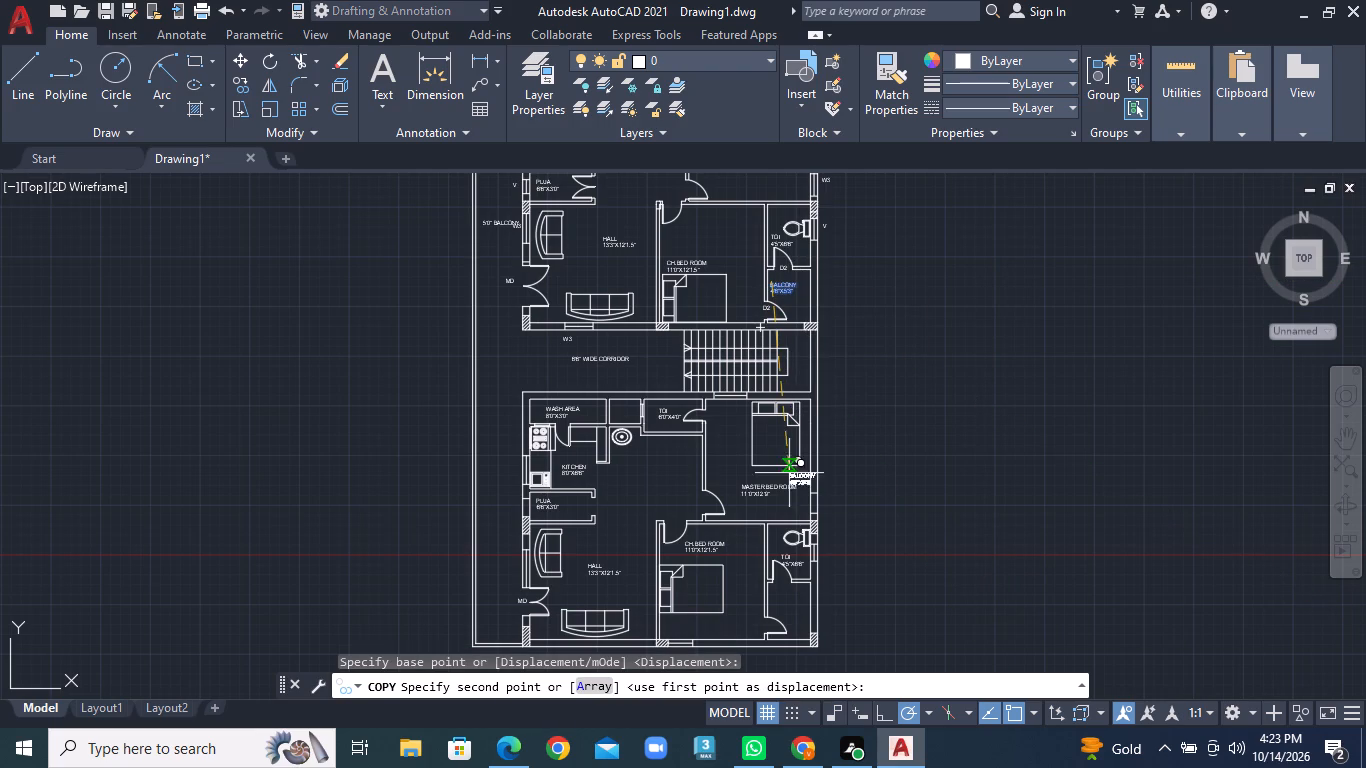
click(784, 594)
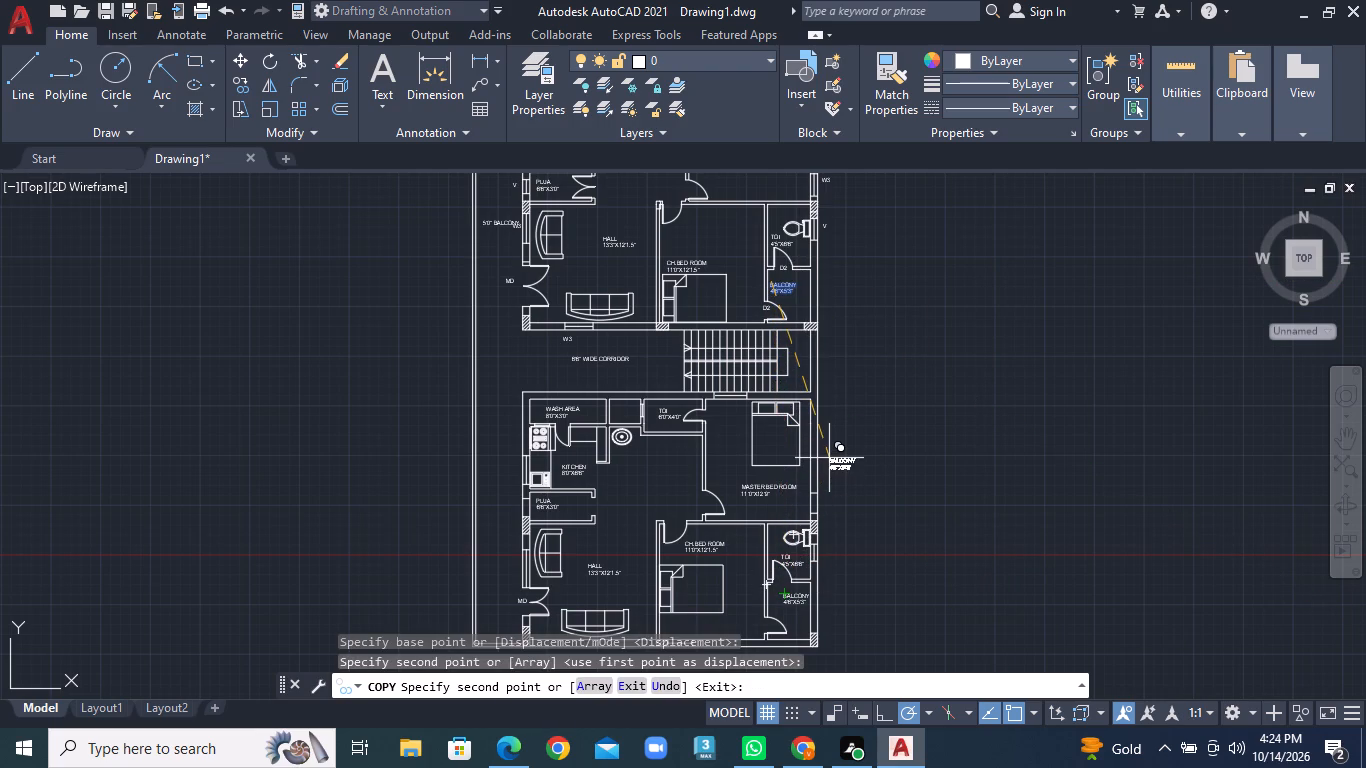
key(Escape)
Add the multiline text tag "V" outside the east-wall ventilator of the south unit's toilet beside the children's bedroom.
middle_drag(827, 498, 809, 398)
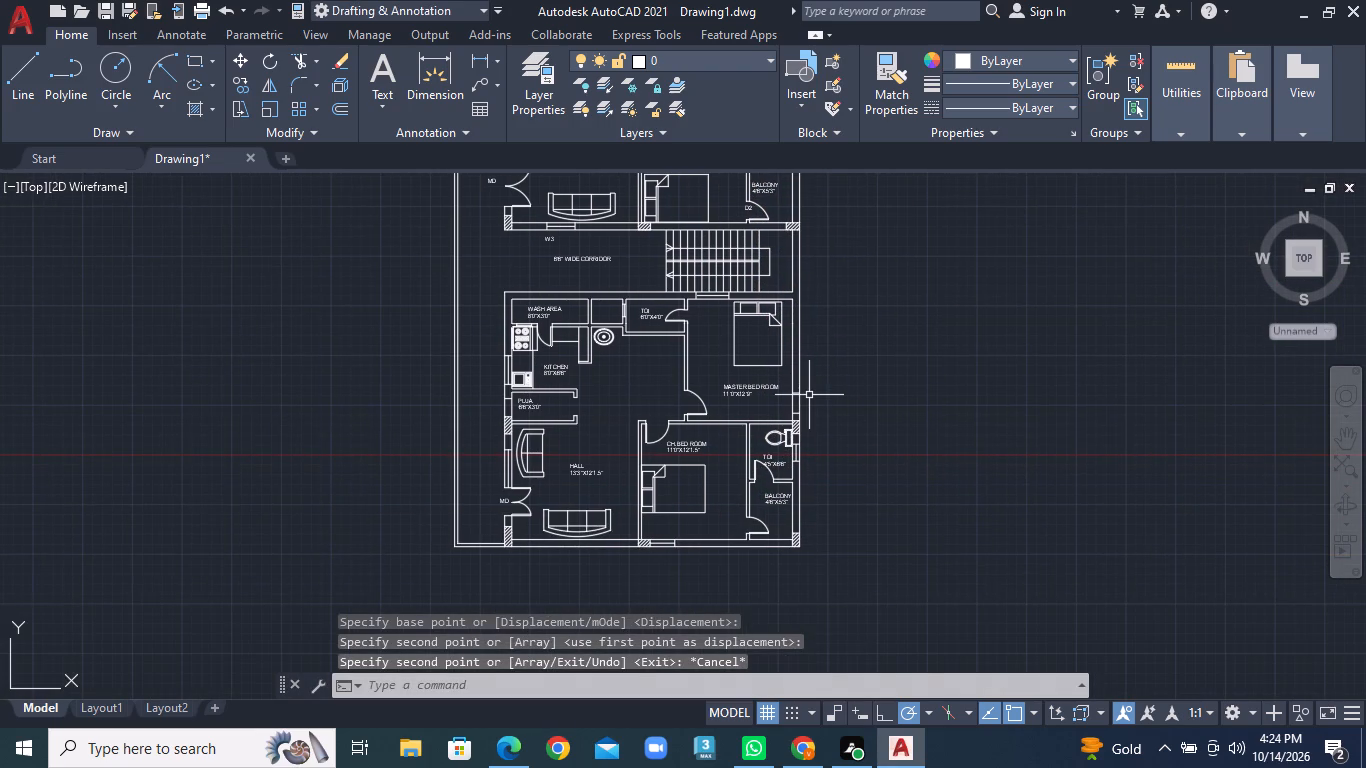
scroll(838, 468, up, 2)
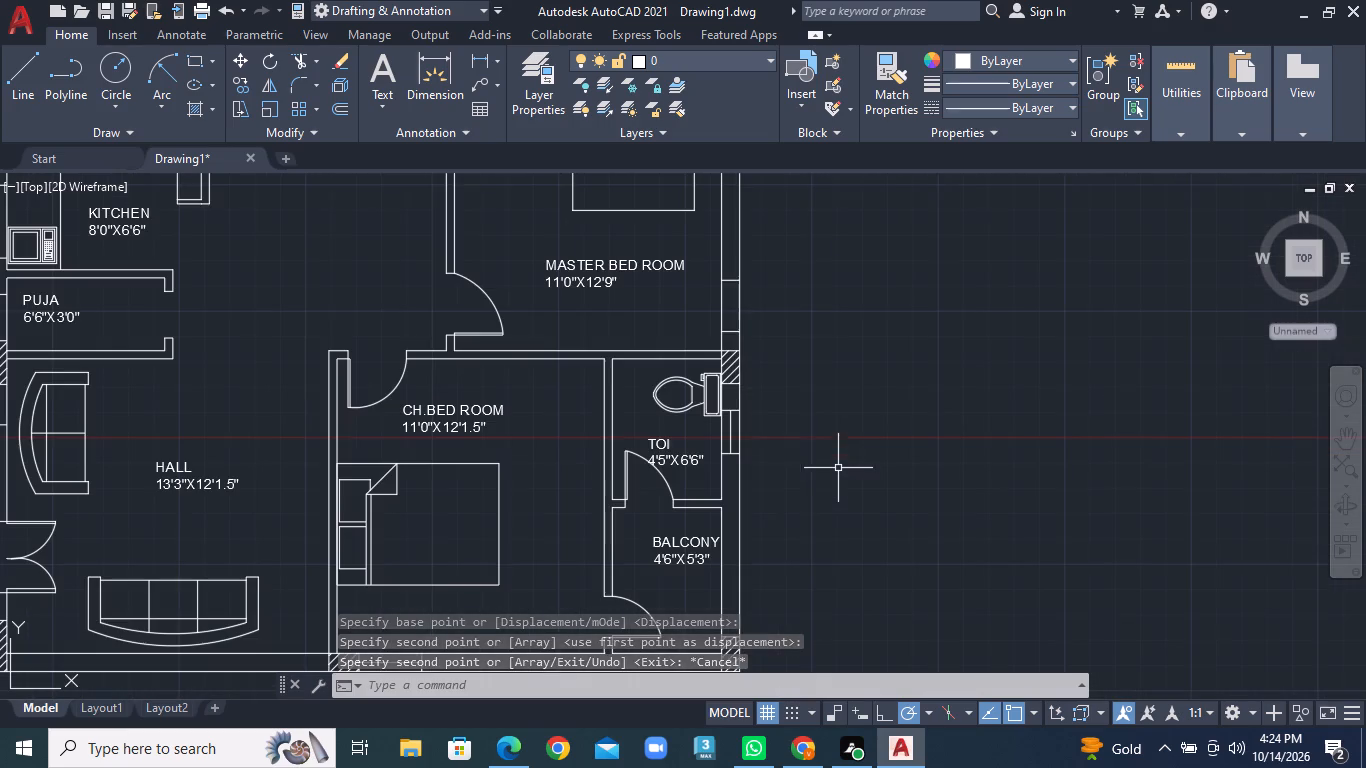
scroll(759, 406, up, 1)
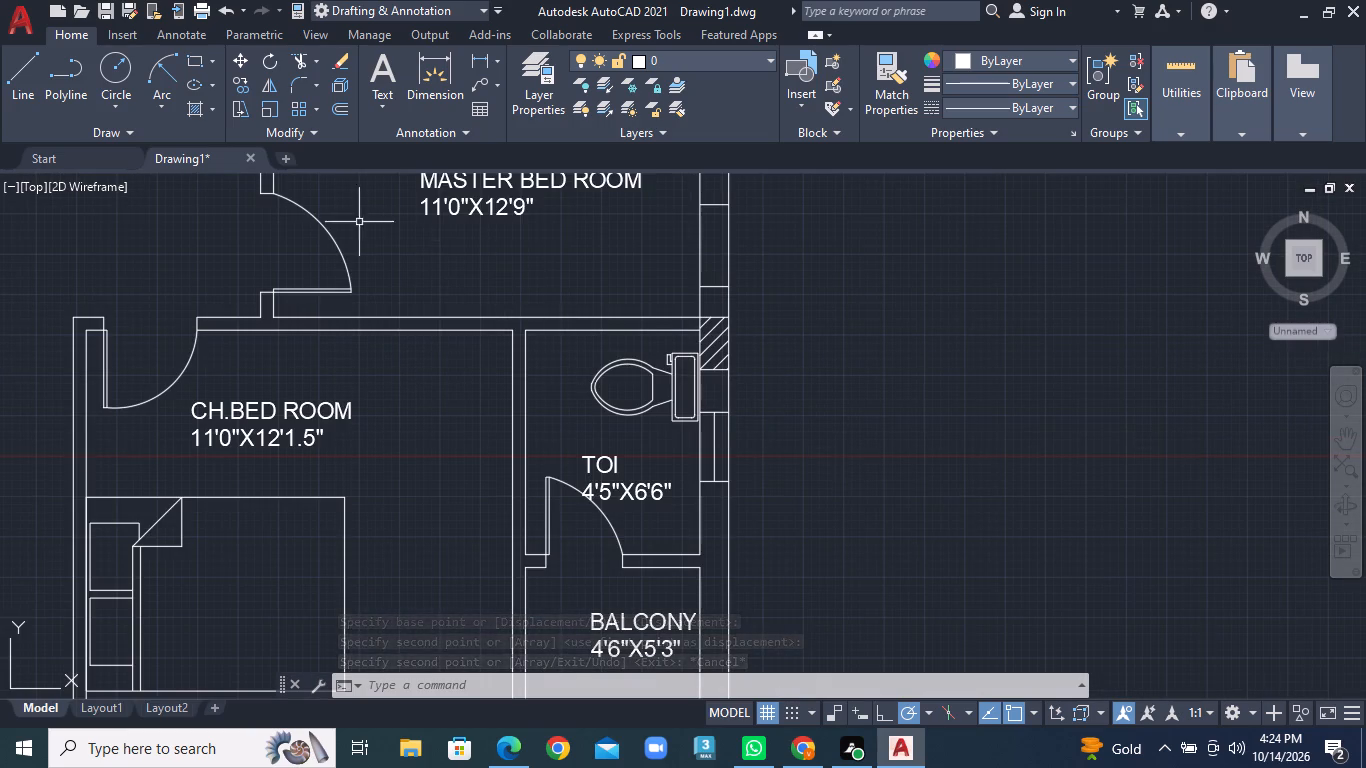
click(371, 97)
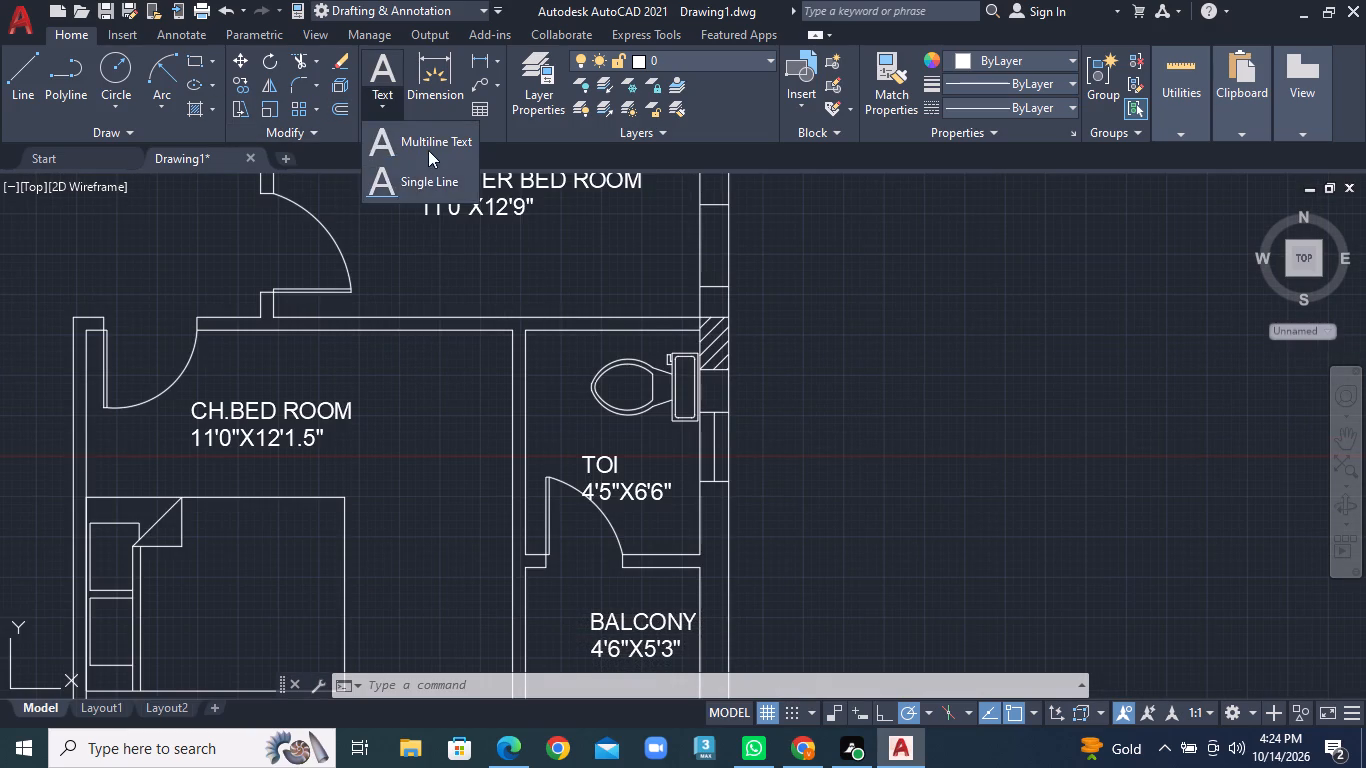
click(428, 147)
click(752, 418)
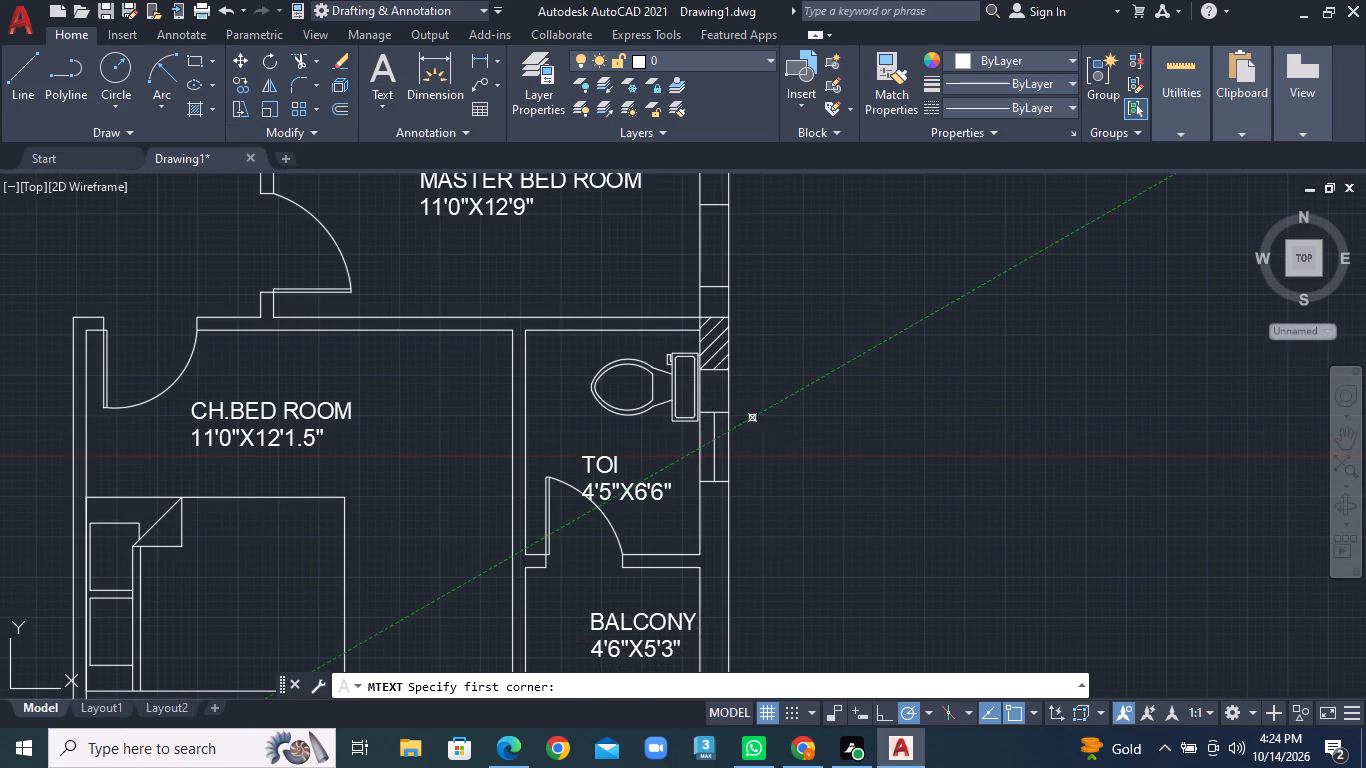
click(778, 466)
key(v)
click(799, 477)
scroll(799, 477, down, 1)
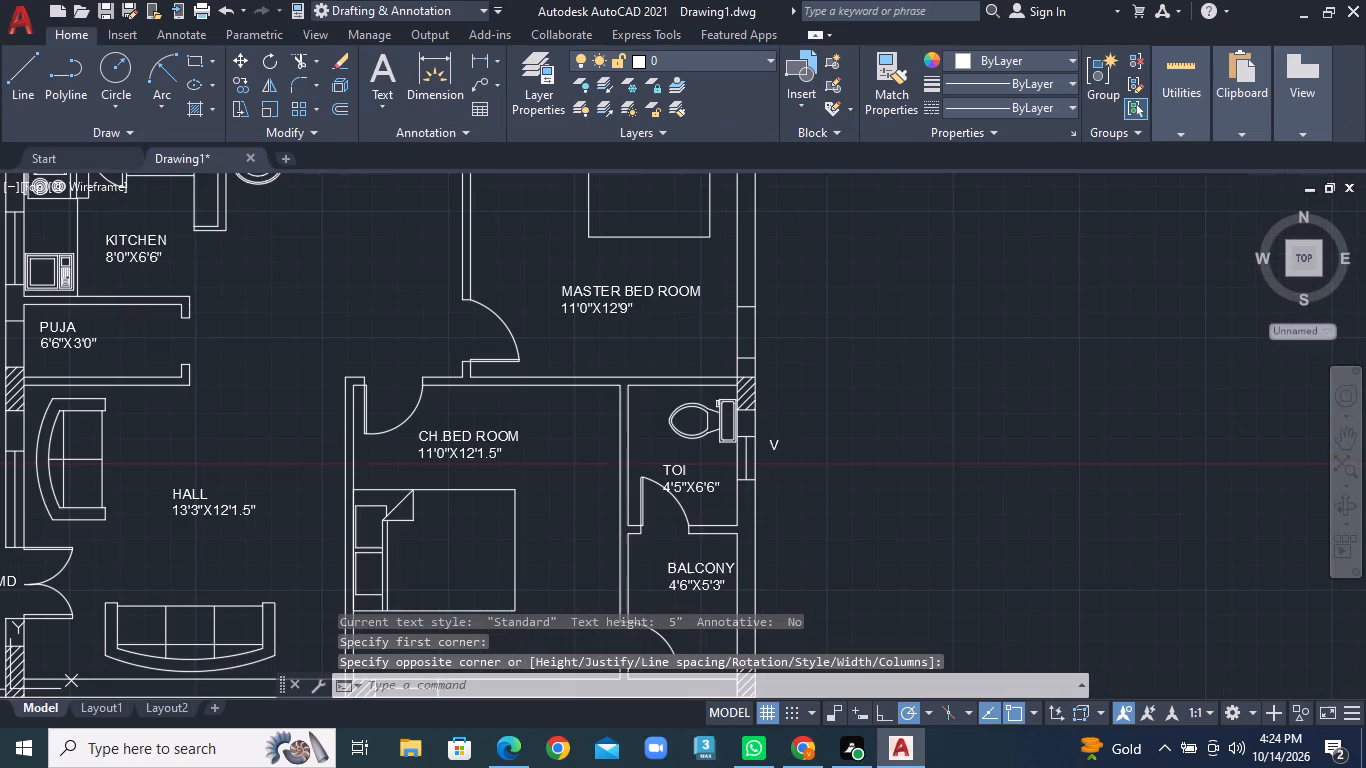
Draw the centre line of the south master bedroom's east-wall window between the midpoints of its two end lines.
scroll(770, 347, up, 1)
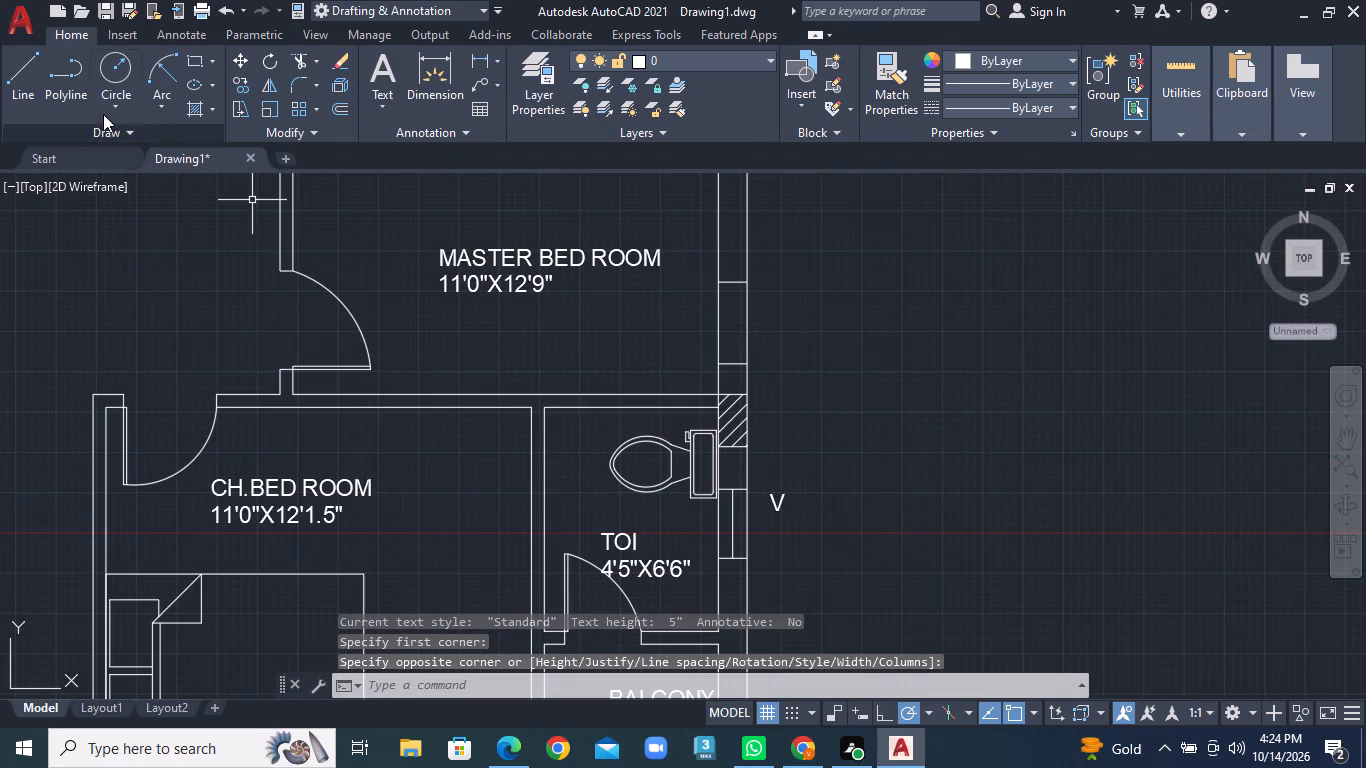
click(31, 76)
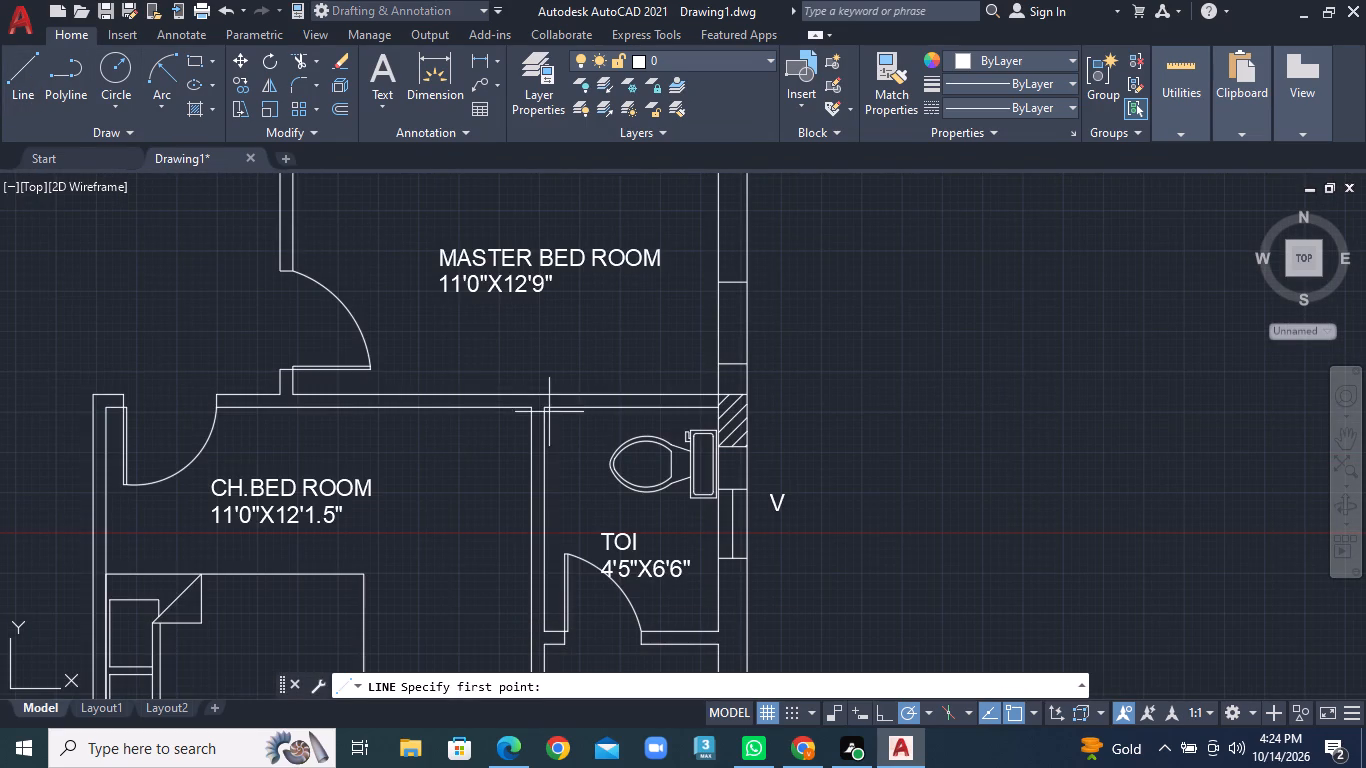
click(738, 364)
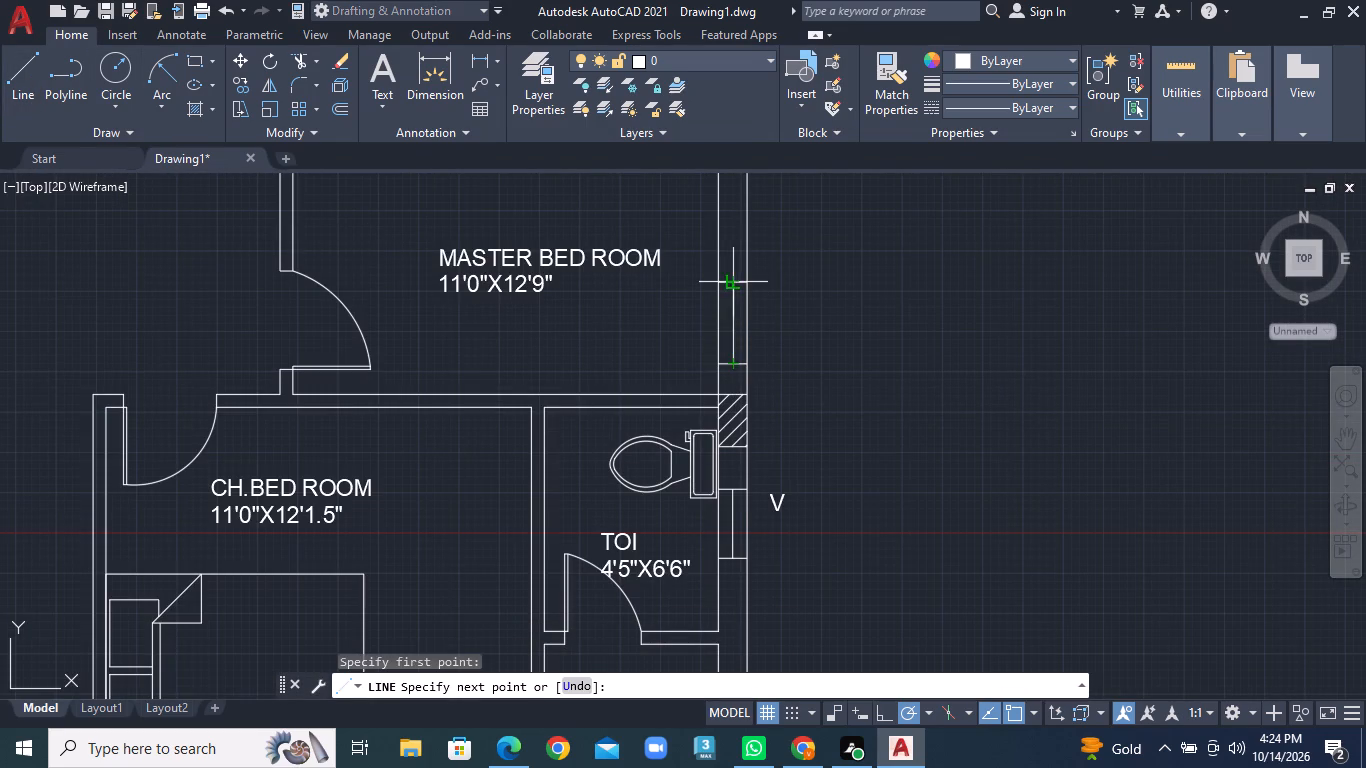
click(735, 279)
right_click(735, 279)
click(750, 292)
Add the multiline text tag "W3" outside the east-wall window of the south unit's master bedroom.
click(380, 71)
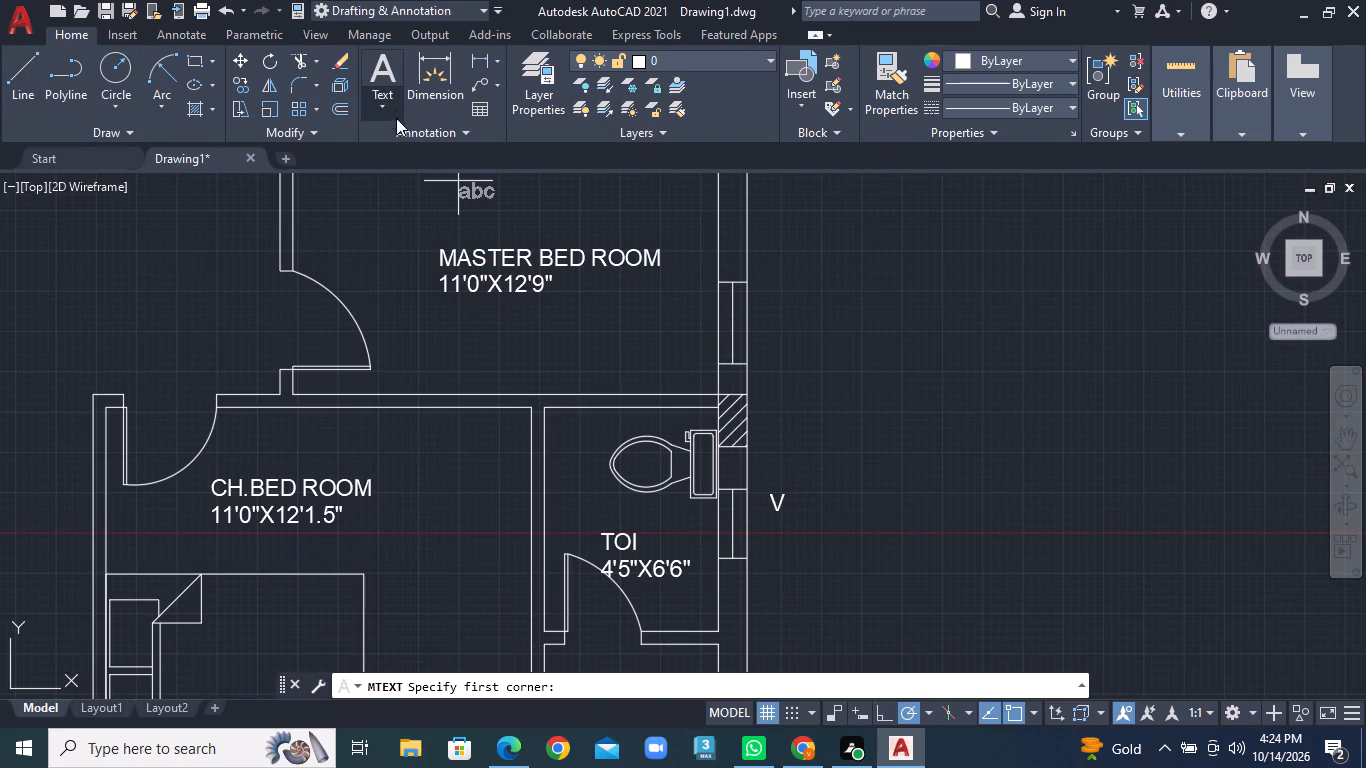
click(395, 101)
click(416, 134)
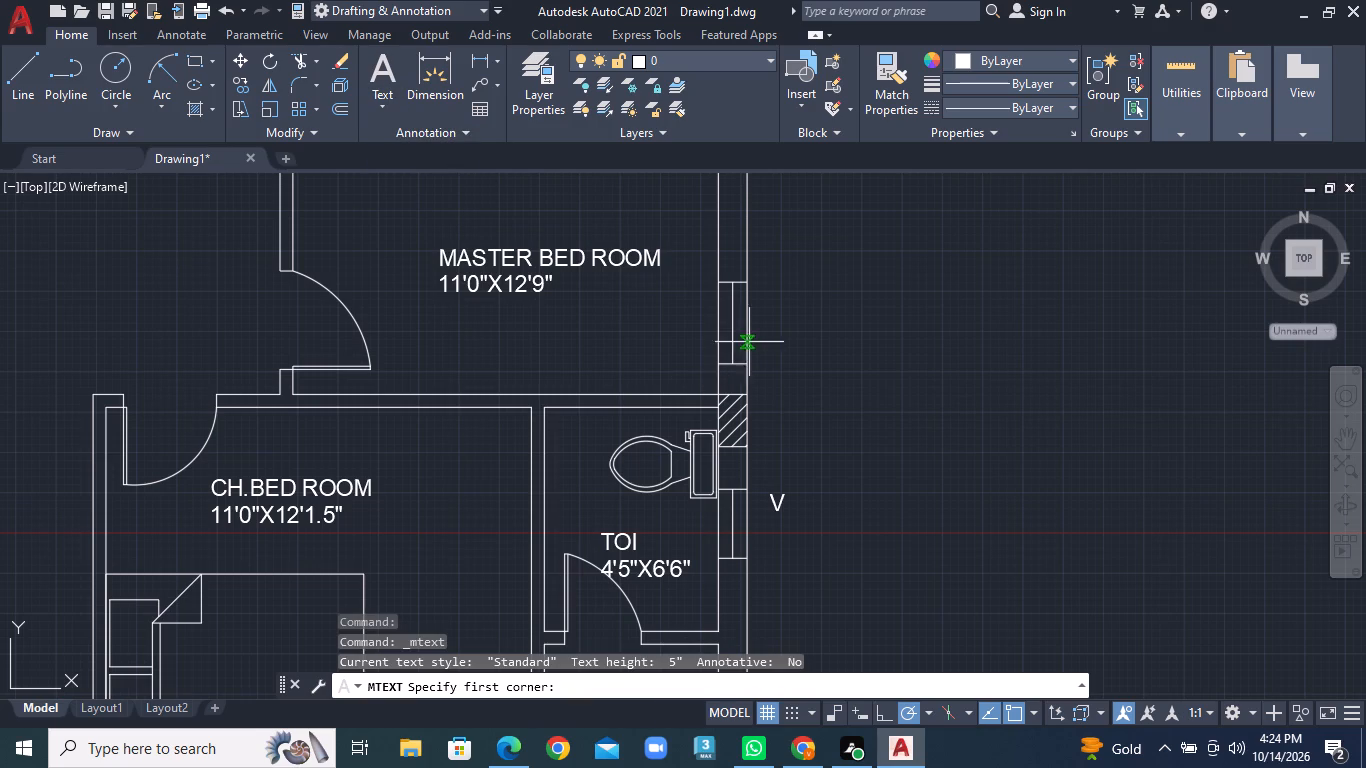
click(761, 299)
click(803, 372)
text(W3)
click(820, 404)
Add the multiline text tag "D2" at the door between the south unit's children's bedroom and balcony.
middle_drag(807, 514, 840, 323)
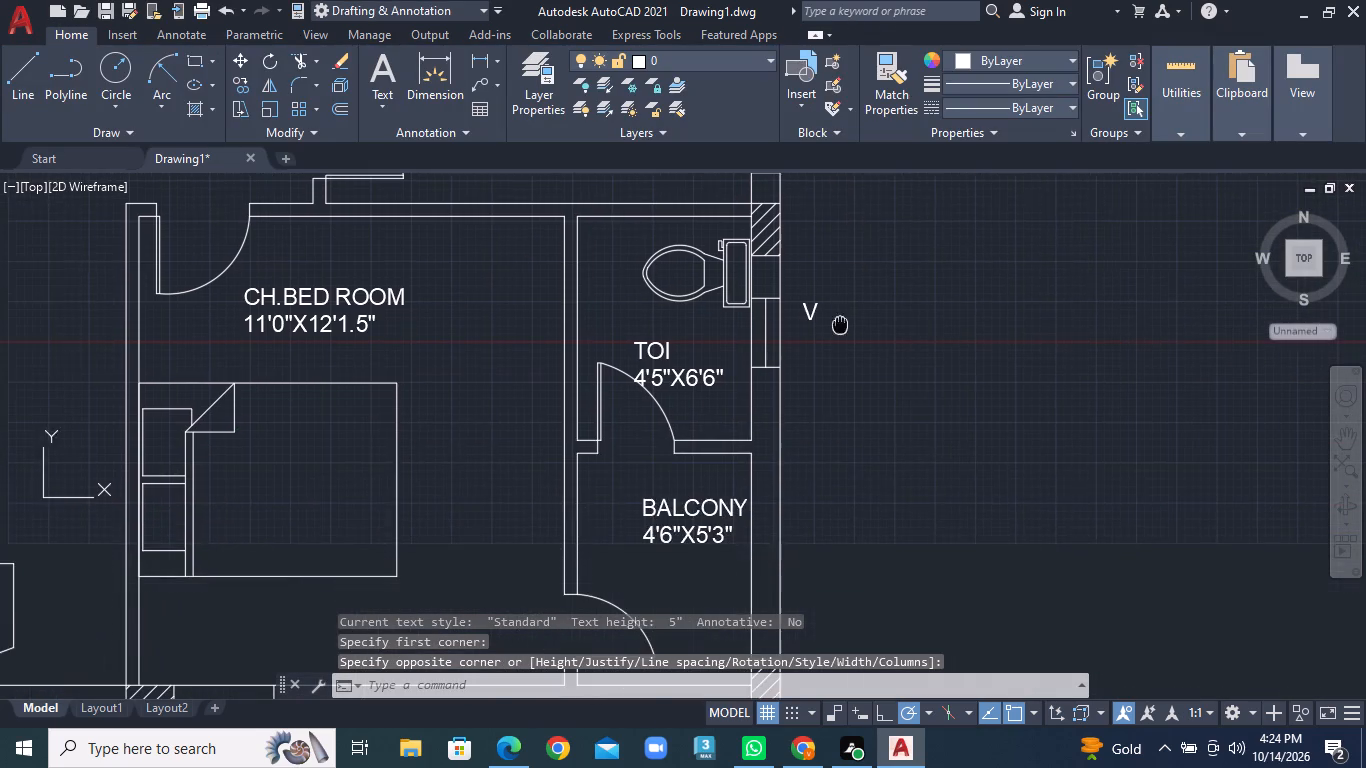
middle_drag(806, 569, 895, 339)
scroll(713, 390, up, 1)
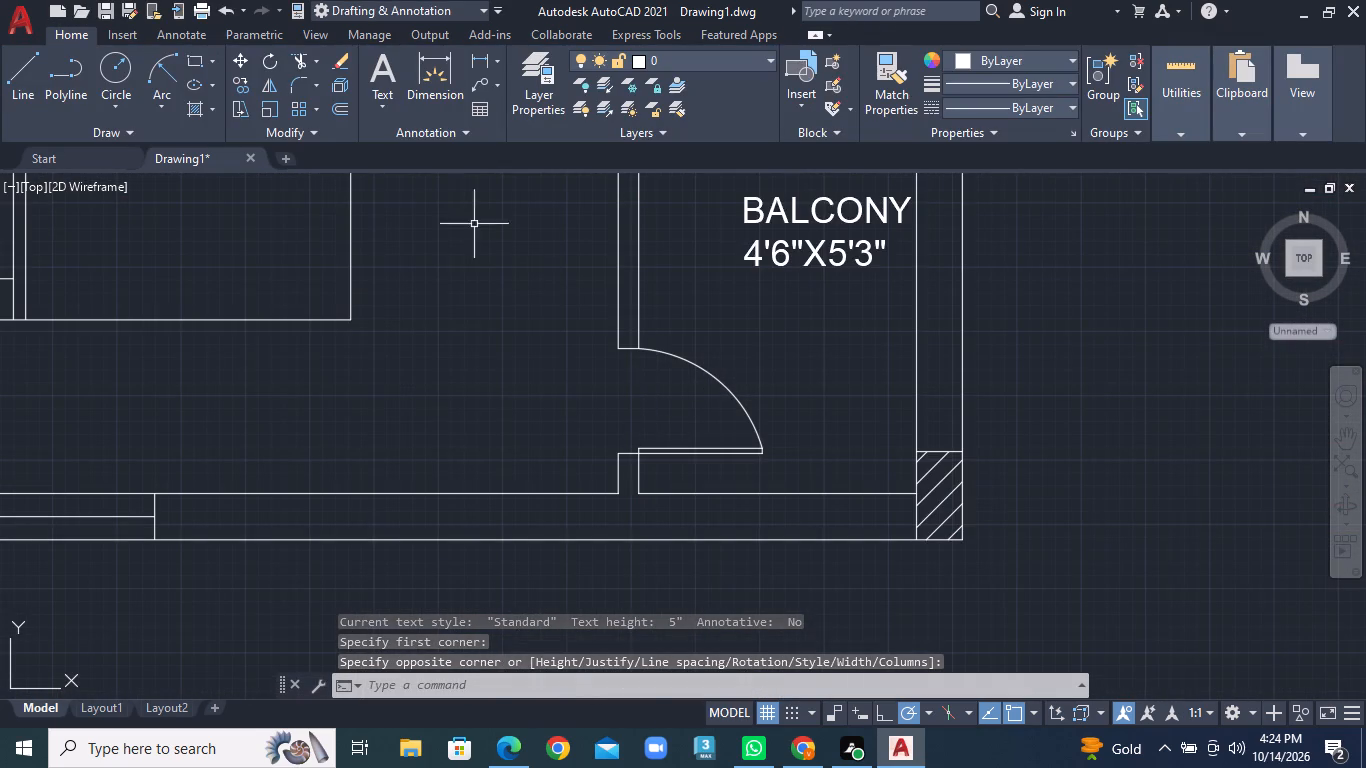
click(380, 106)
click(399, 132)
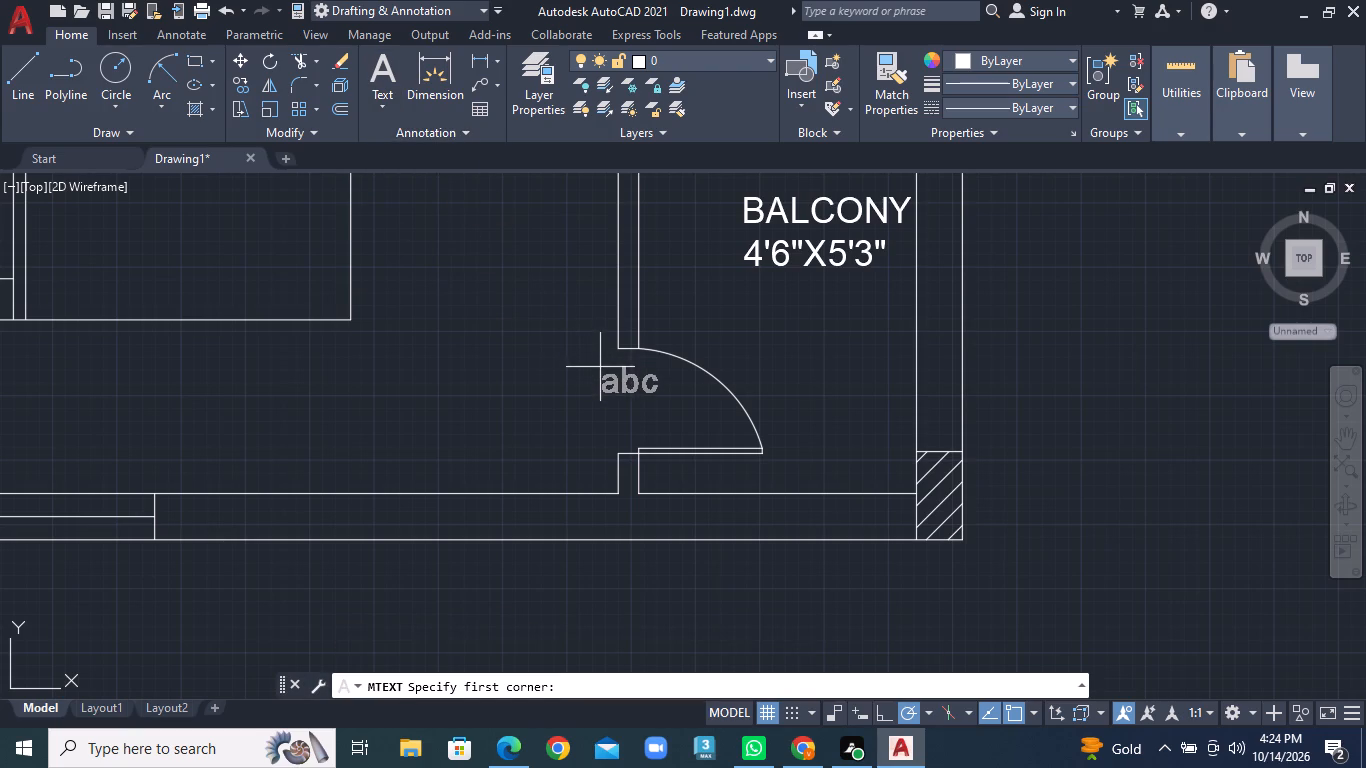
click(615, 374)
click(684, 416)
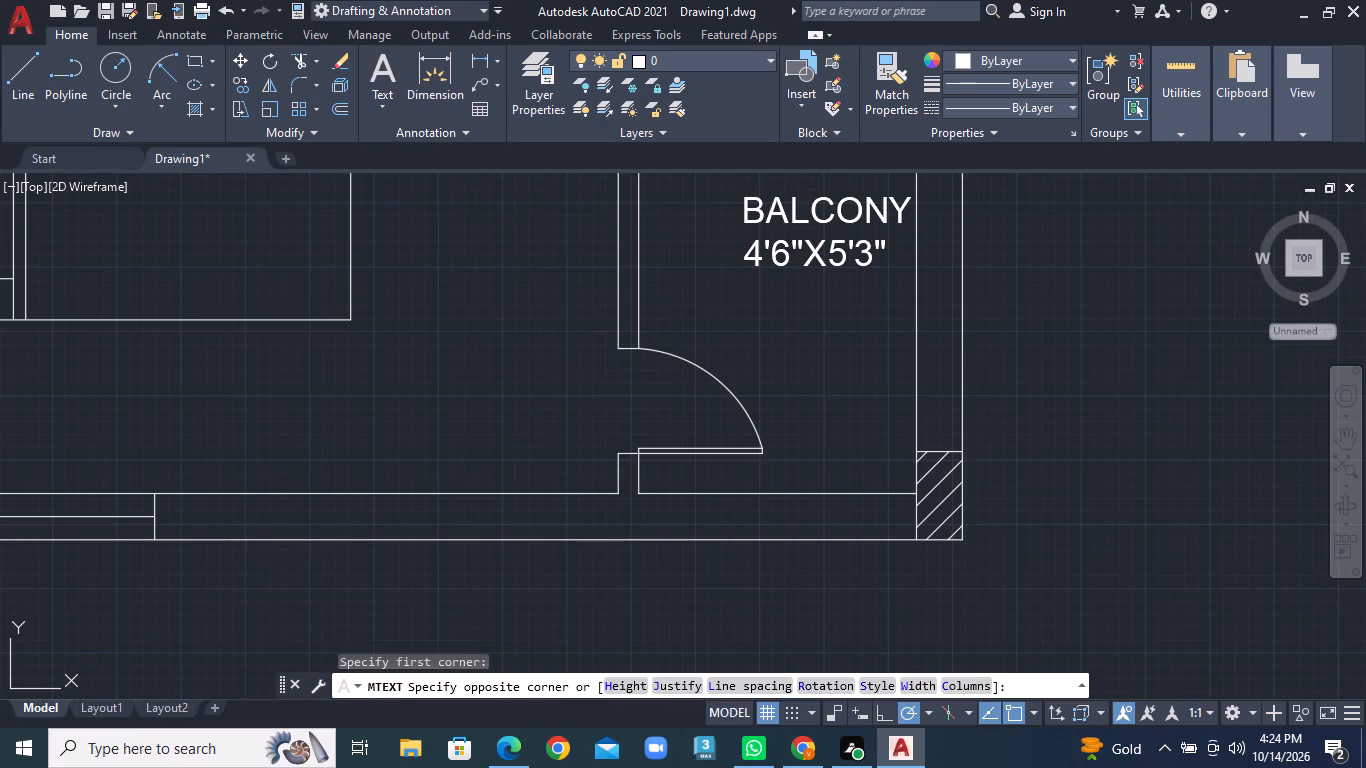
text(D2)
click(515, 441)
Add the multiline text tag "W3" outside the south-wall window of the south unit's children's bedroom.
scroll(512, 434, down, 1)
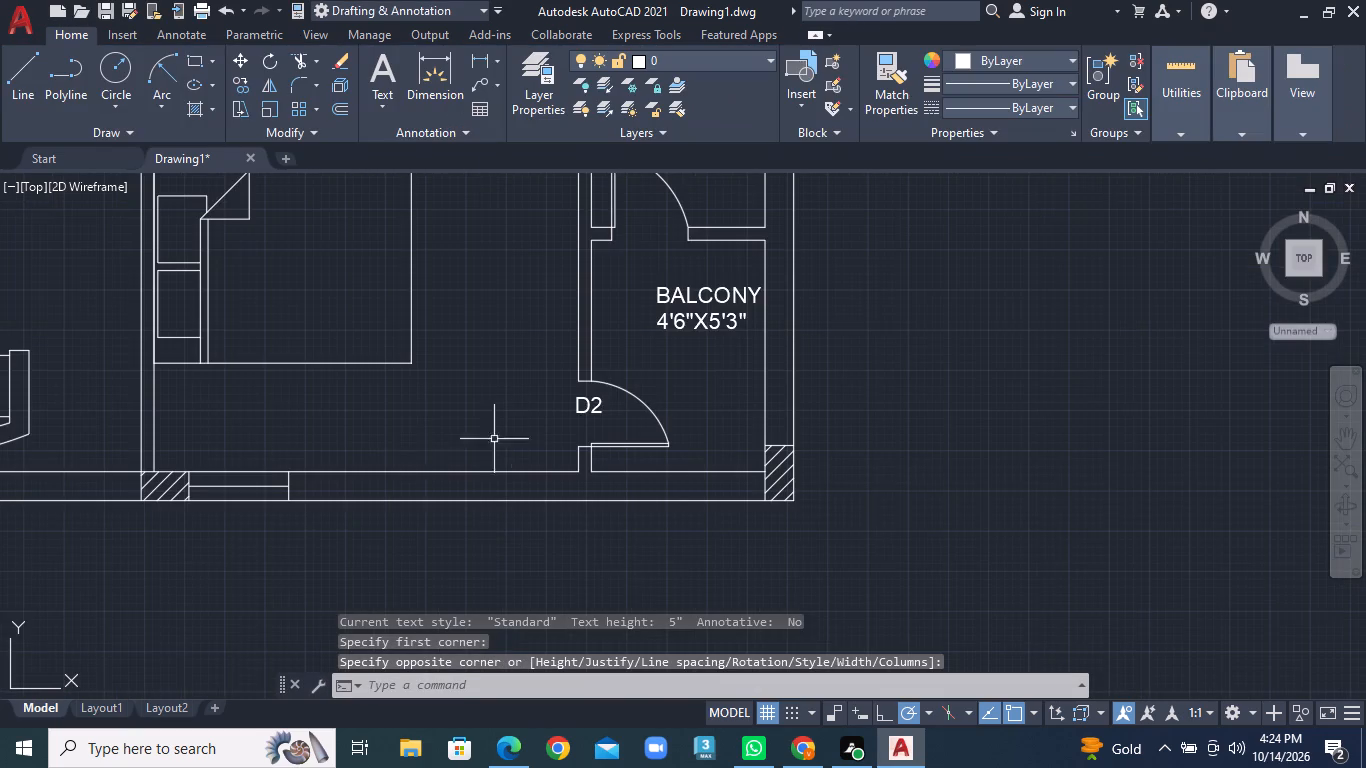
middle_drag(417, 447, 535, 482)
scroll(562, 460, down, 2)
middle_drag(562, 460, 838, 407)
scroll(604, 454, up, 2)
scroll(946, 469, up, 1)
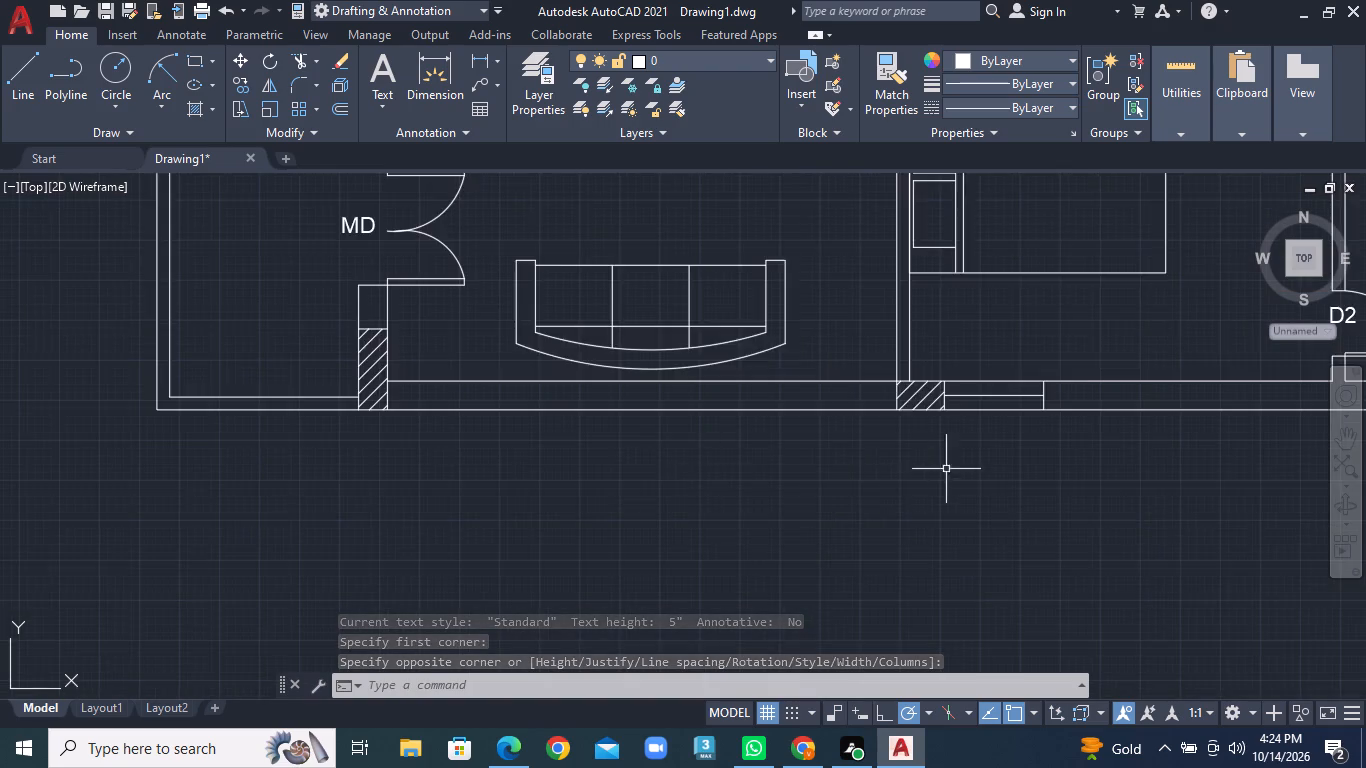
middle_drag(995, 454, 781, 495)
right_click(784, 443)
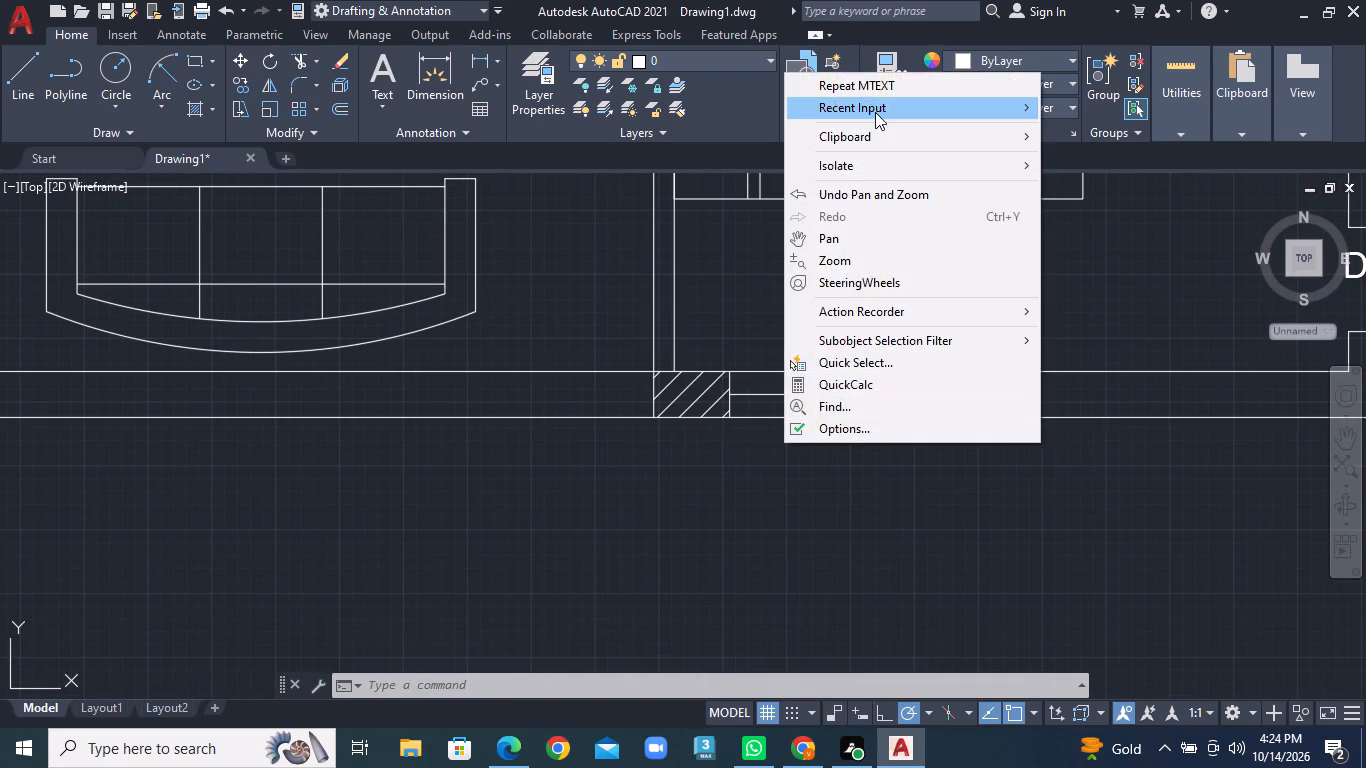
click(875, 86)
click(779, 433)
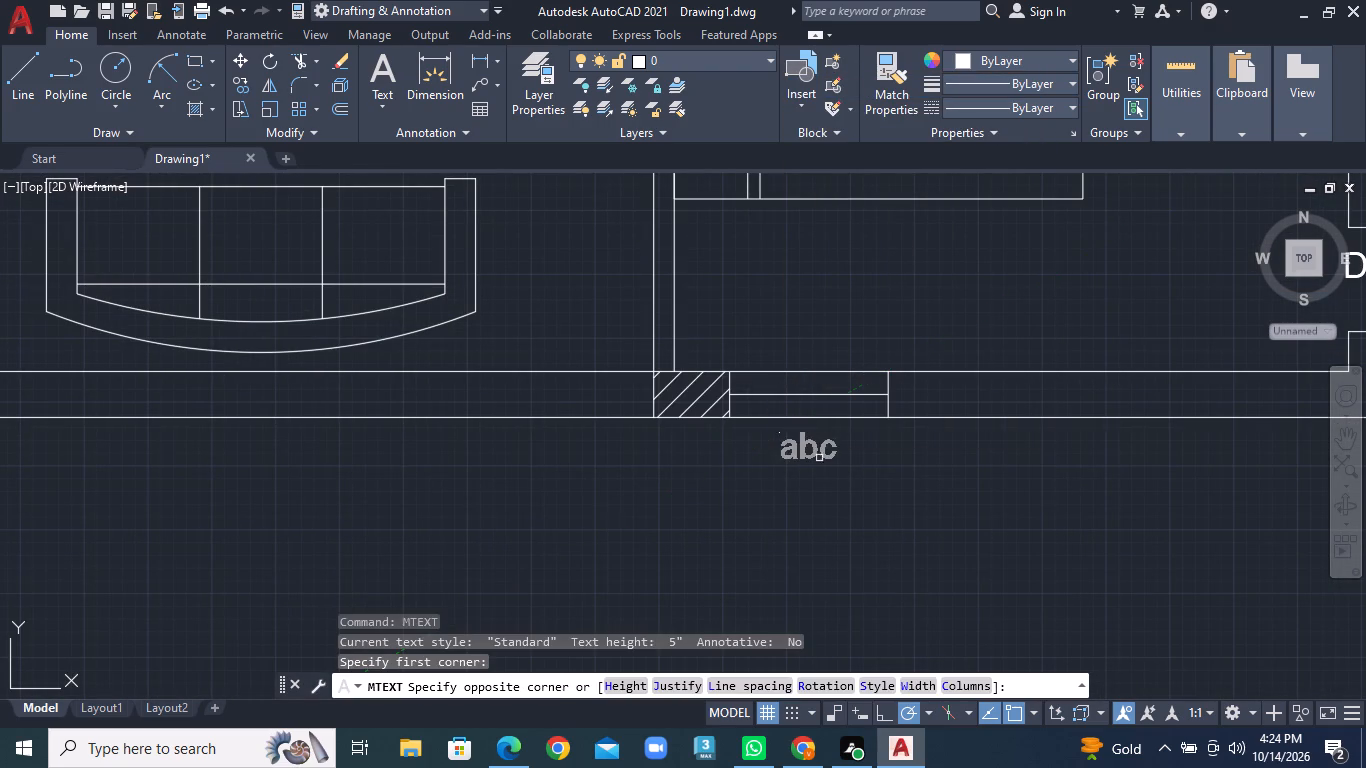
click(860, 469)
text(W3)
click(836, 508)
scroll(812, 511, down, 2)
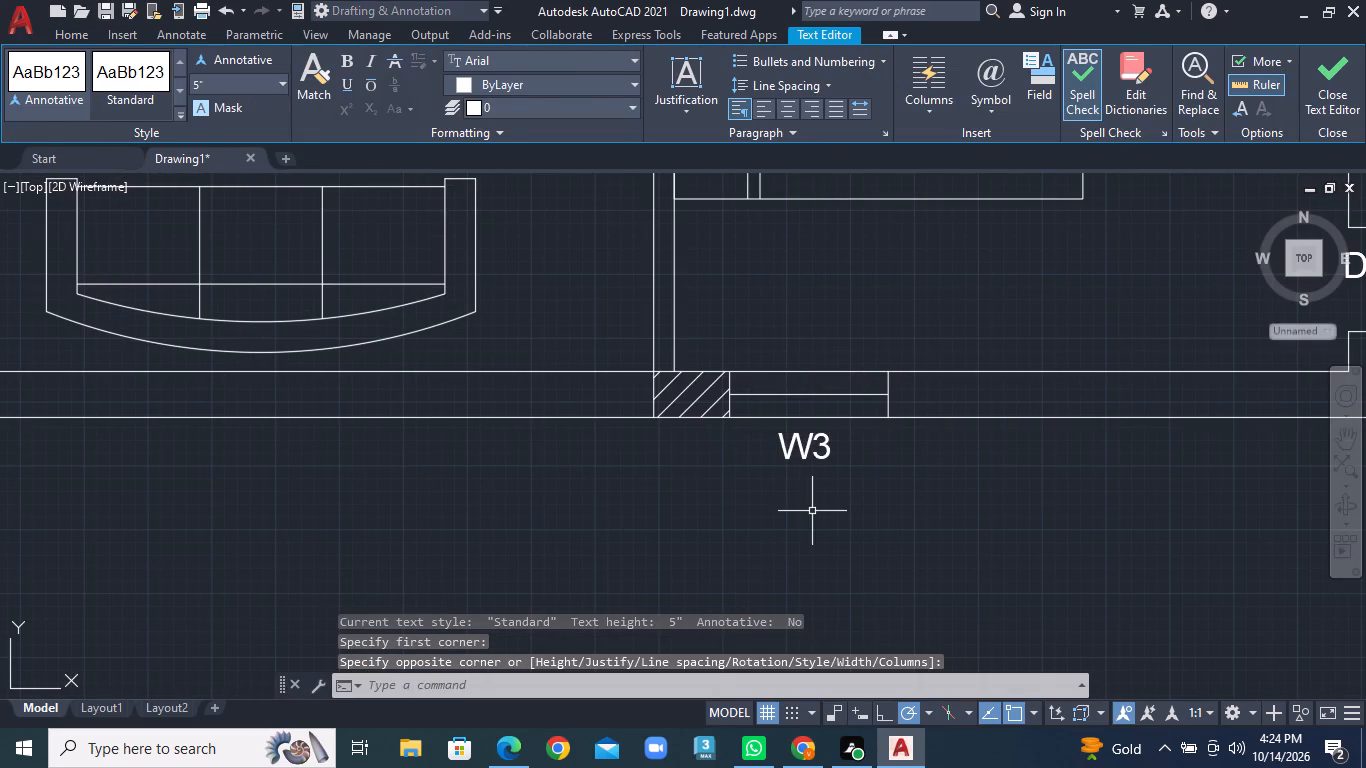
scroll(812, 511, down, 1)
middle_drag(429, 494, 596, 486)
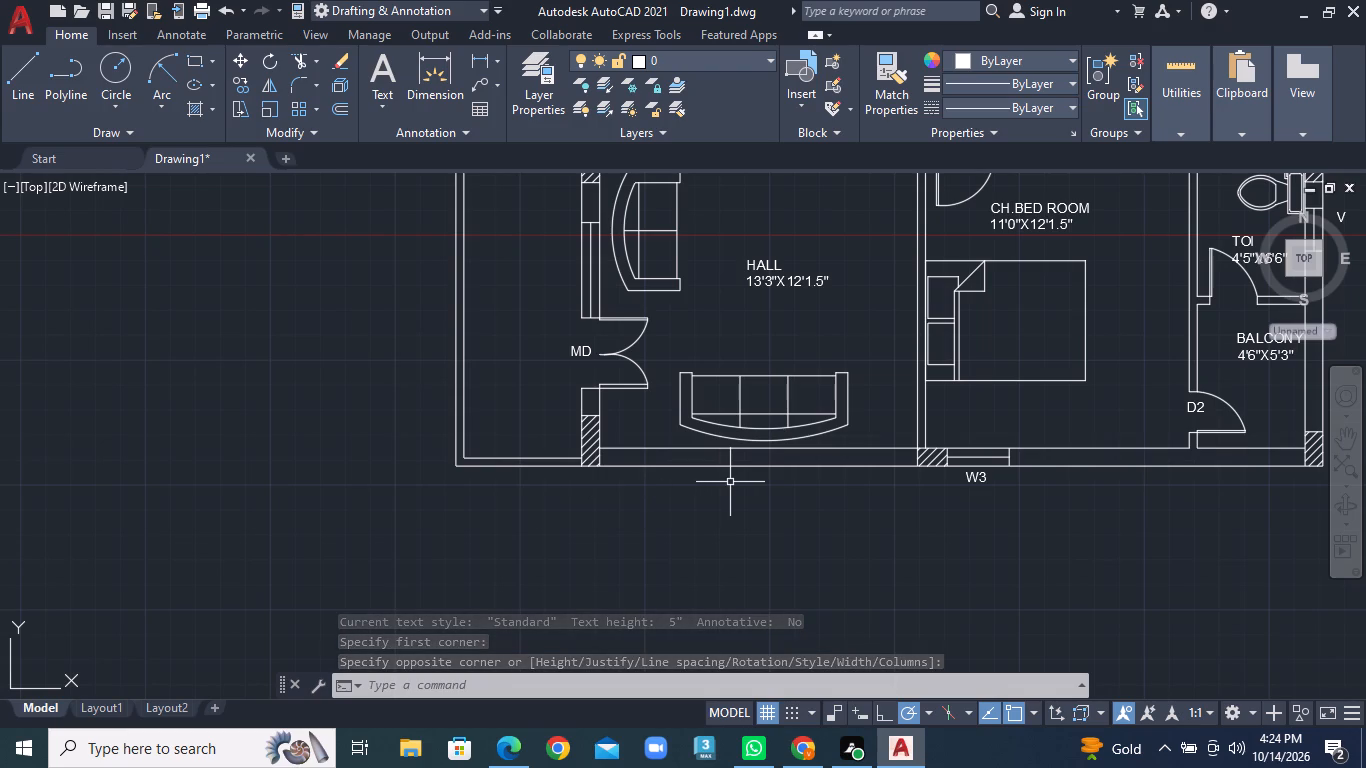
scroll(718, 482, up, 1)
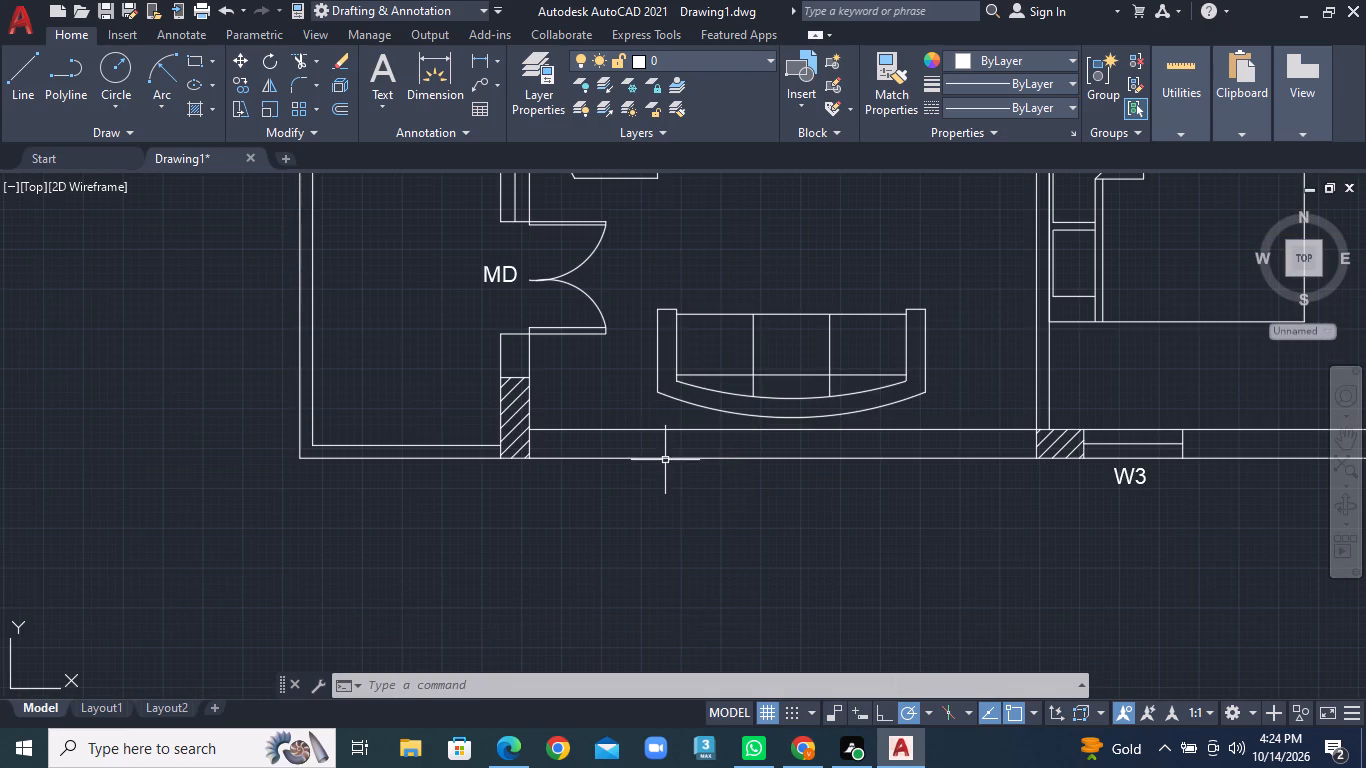
Draw two short end lines across the south unit's south wall behind the three-seat sofa, marking a window opening.
click(0, 78)
click(30, 91)
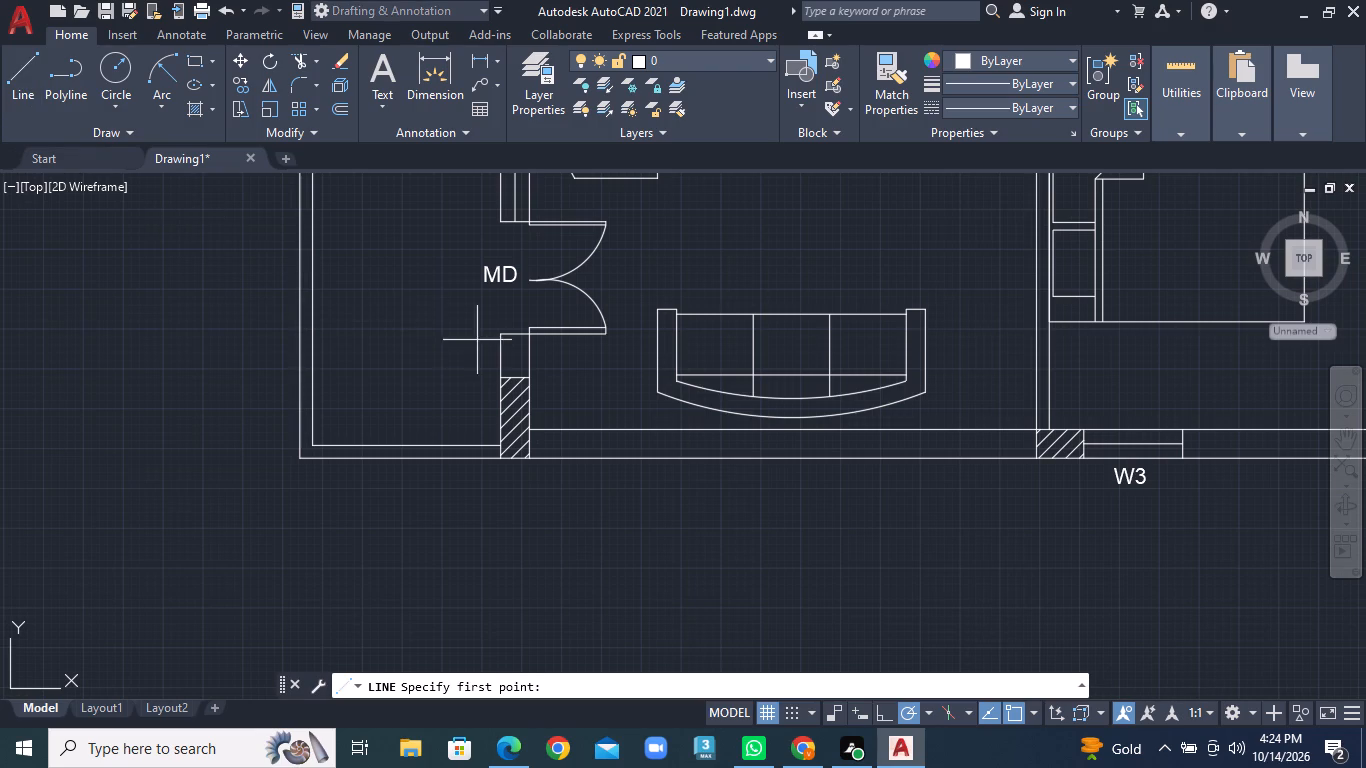
click(652, 425)
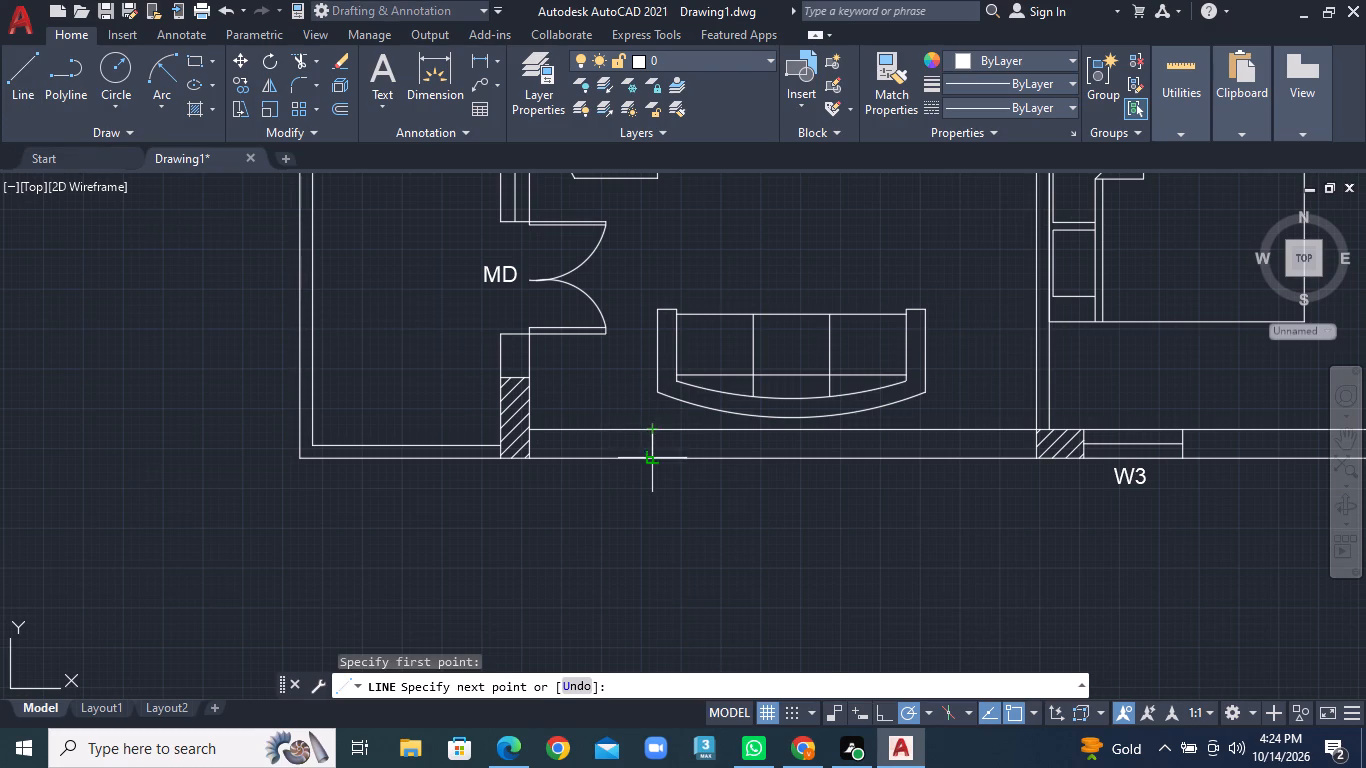
click(653, 461)
right_click(654, 461)
click(724, 477)
click(28, 85)
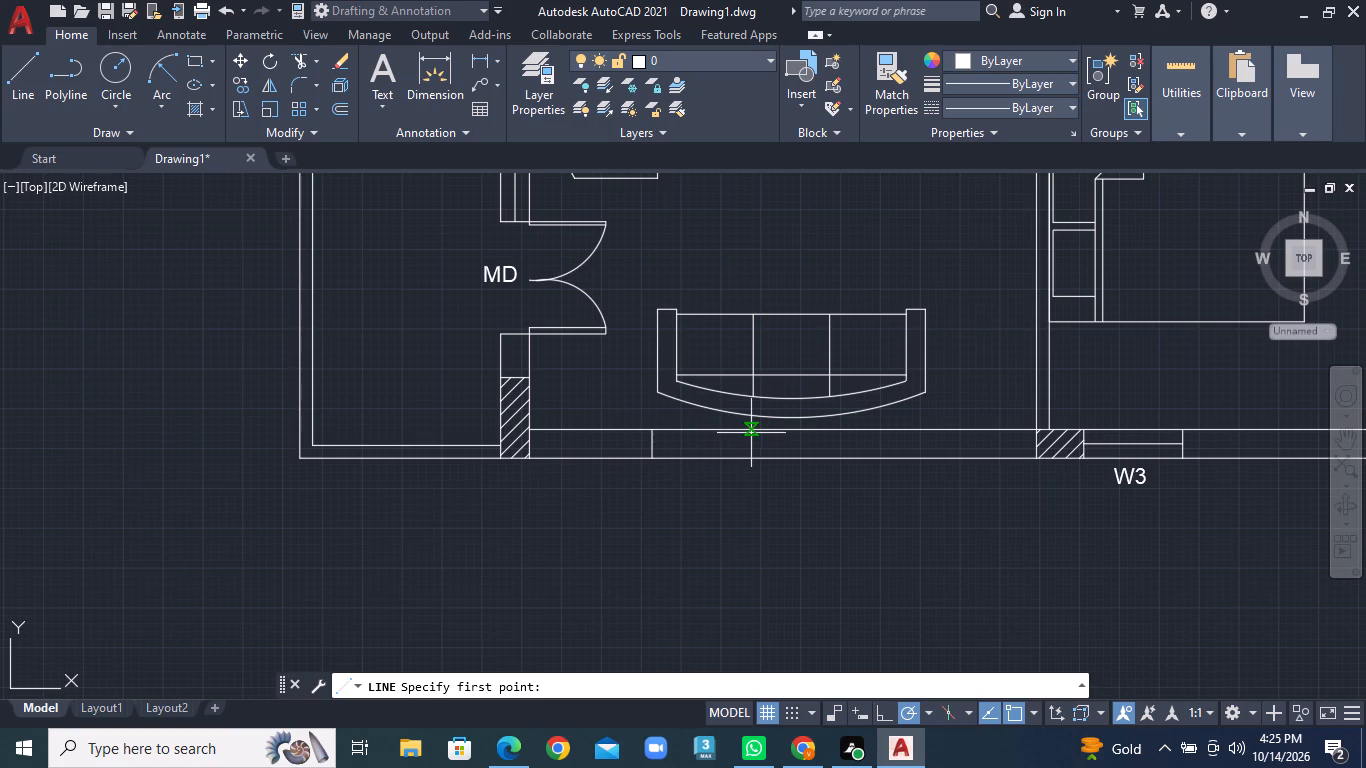
click(802, 433)
click(803, 462)
right_click(803, 462)
click(830, 476)
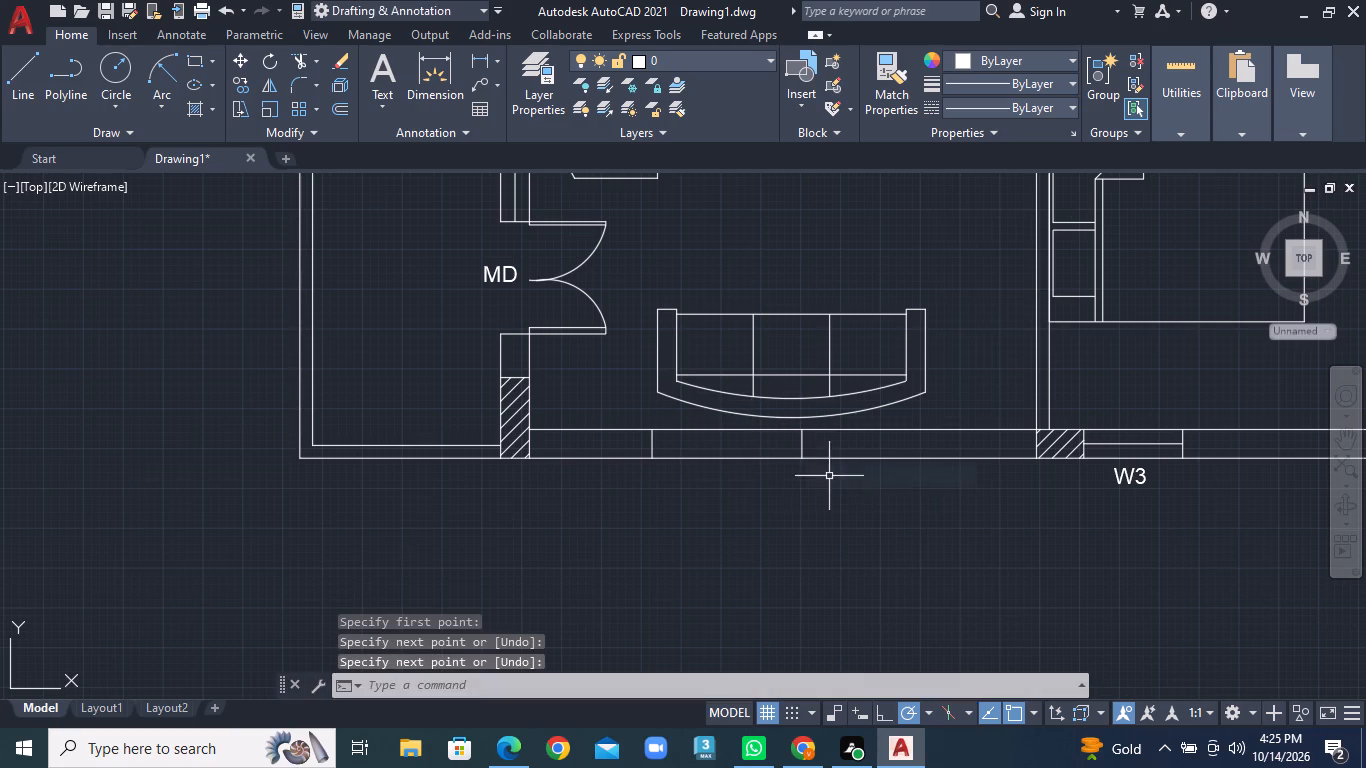
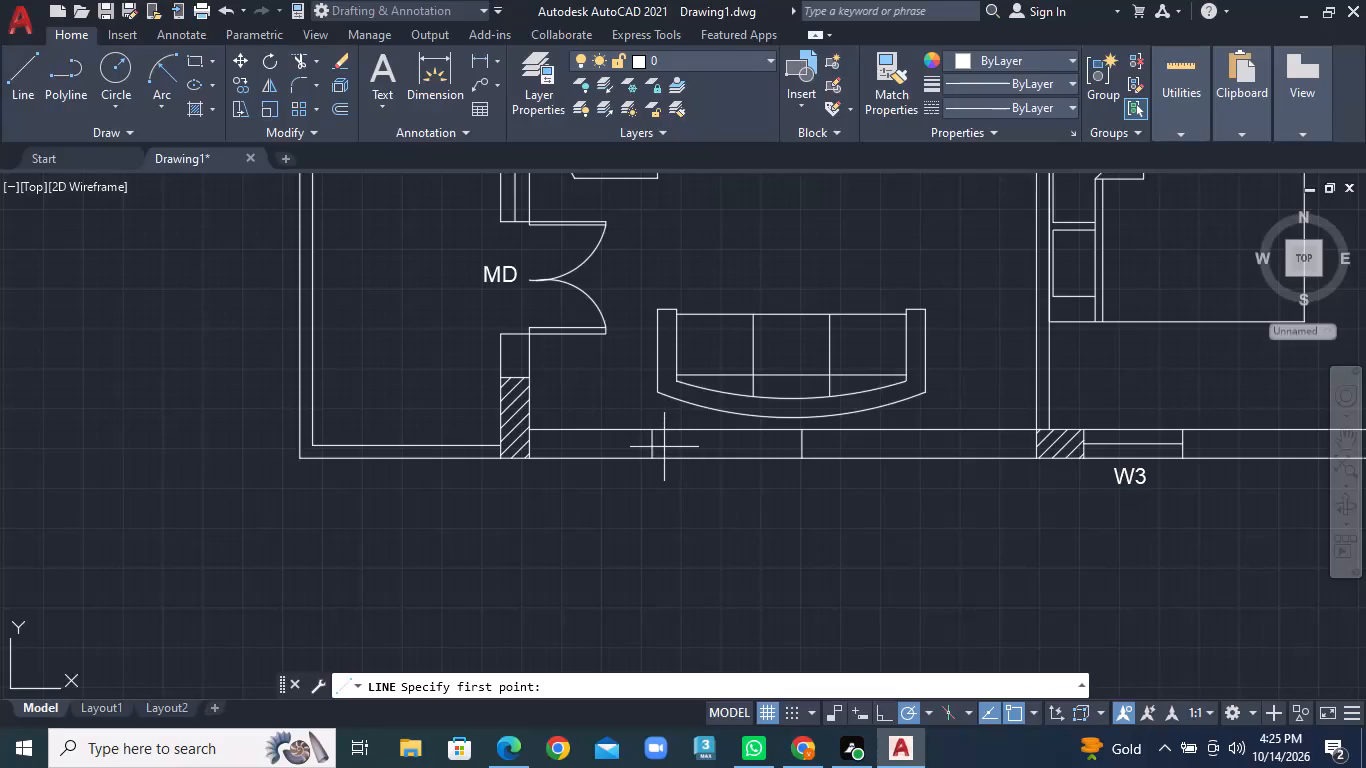
Draw the lengthwise centre line of the south-wall window behind the three-seat sofa, joining the midpoints of its two end lines.
click(654, 445)
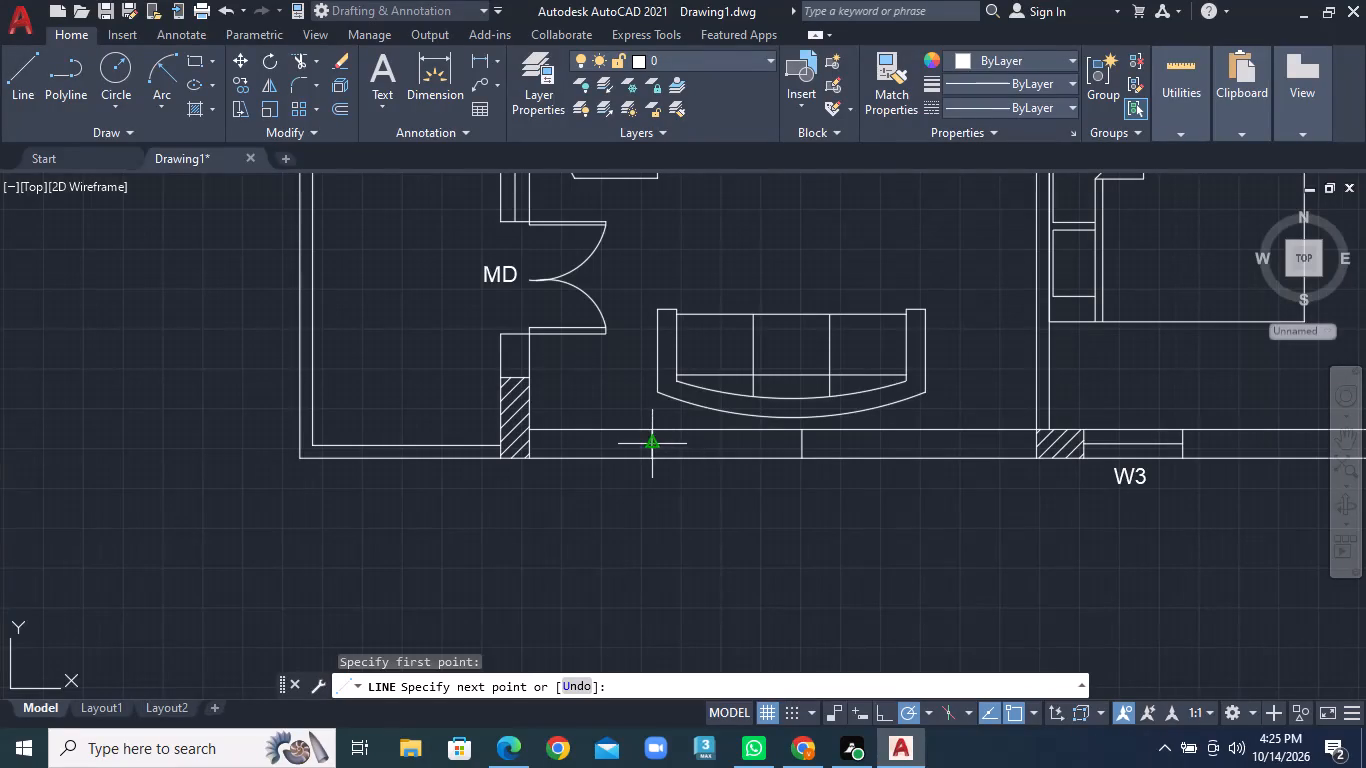
click(806, 445)
right_click(806, 445)
click(835, 454)
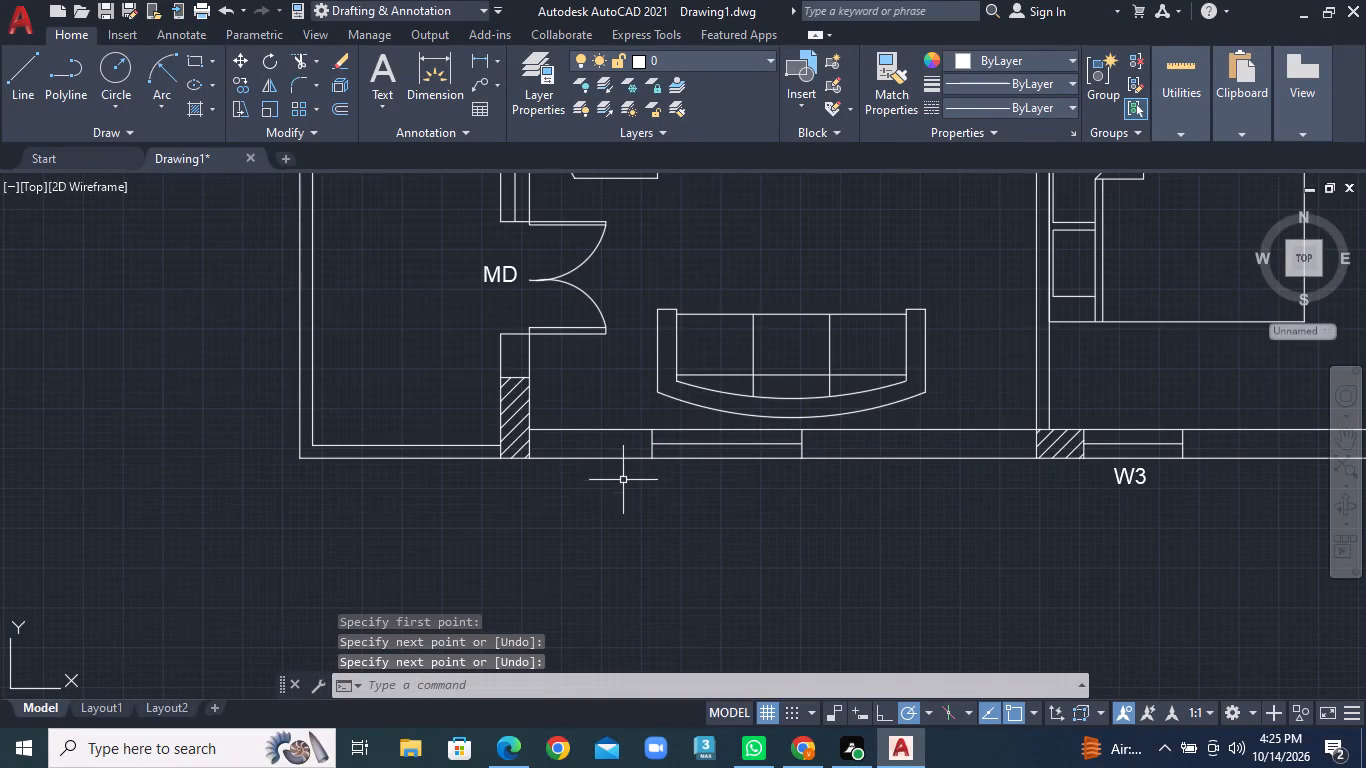
Draw the centre line of the ventilator opening in the puja room's west wall, from its north end line to the hatched column.
scroll(651, 470, down, 1)
scroll(593, 596, down, 1)
middle_drag(613, 294, 591, 376)
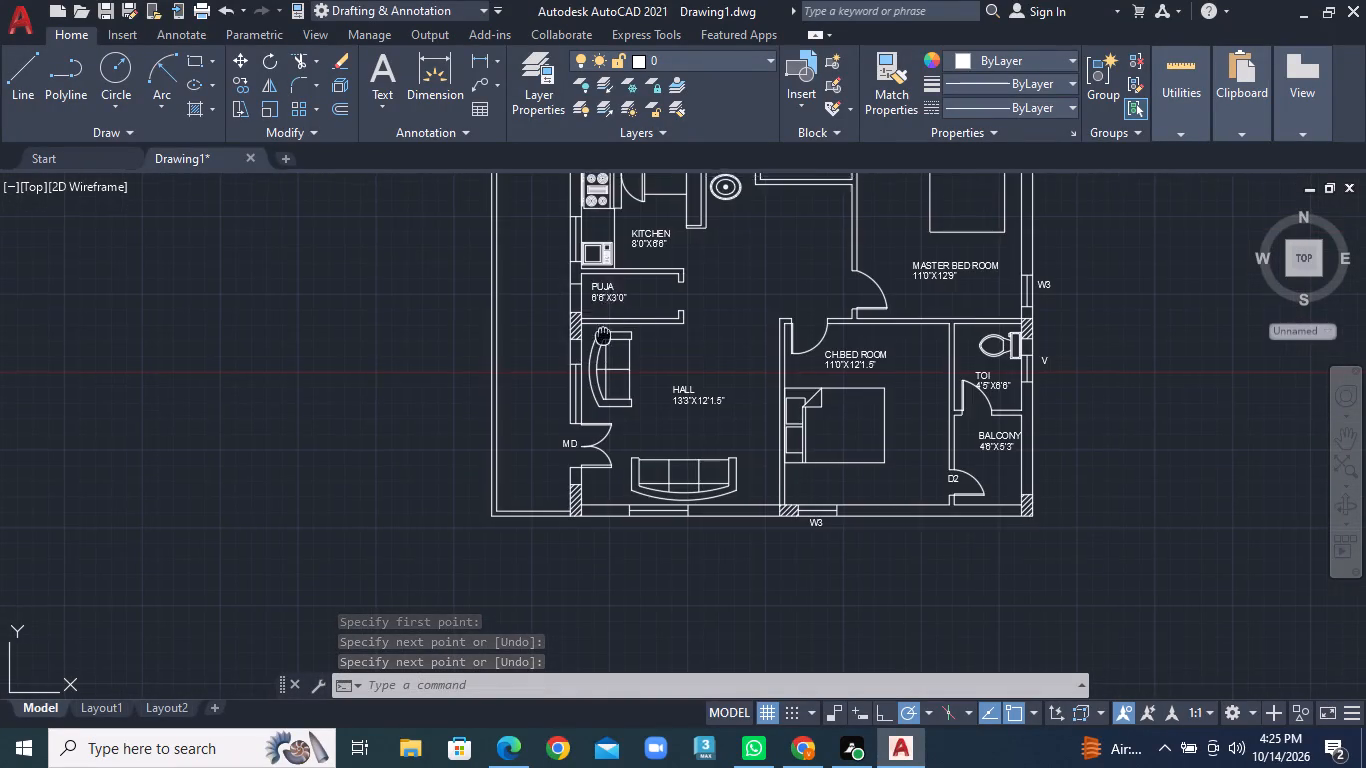
middle_drag(591, 376, 588, 387)
scroll(554, 394, up, 3)
scroll(525, 411, down, 1)
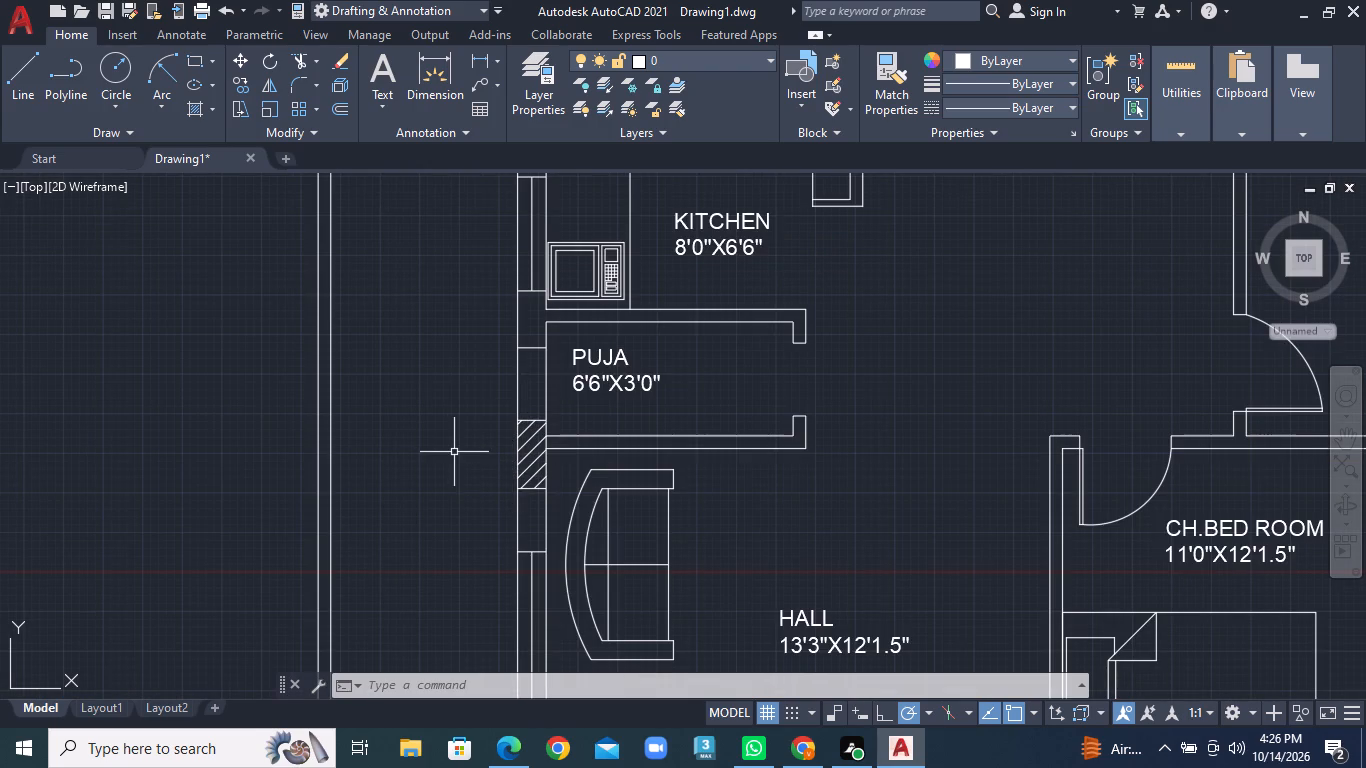
click(24, 91)
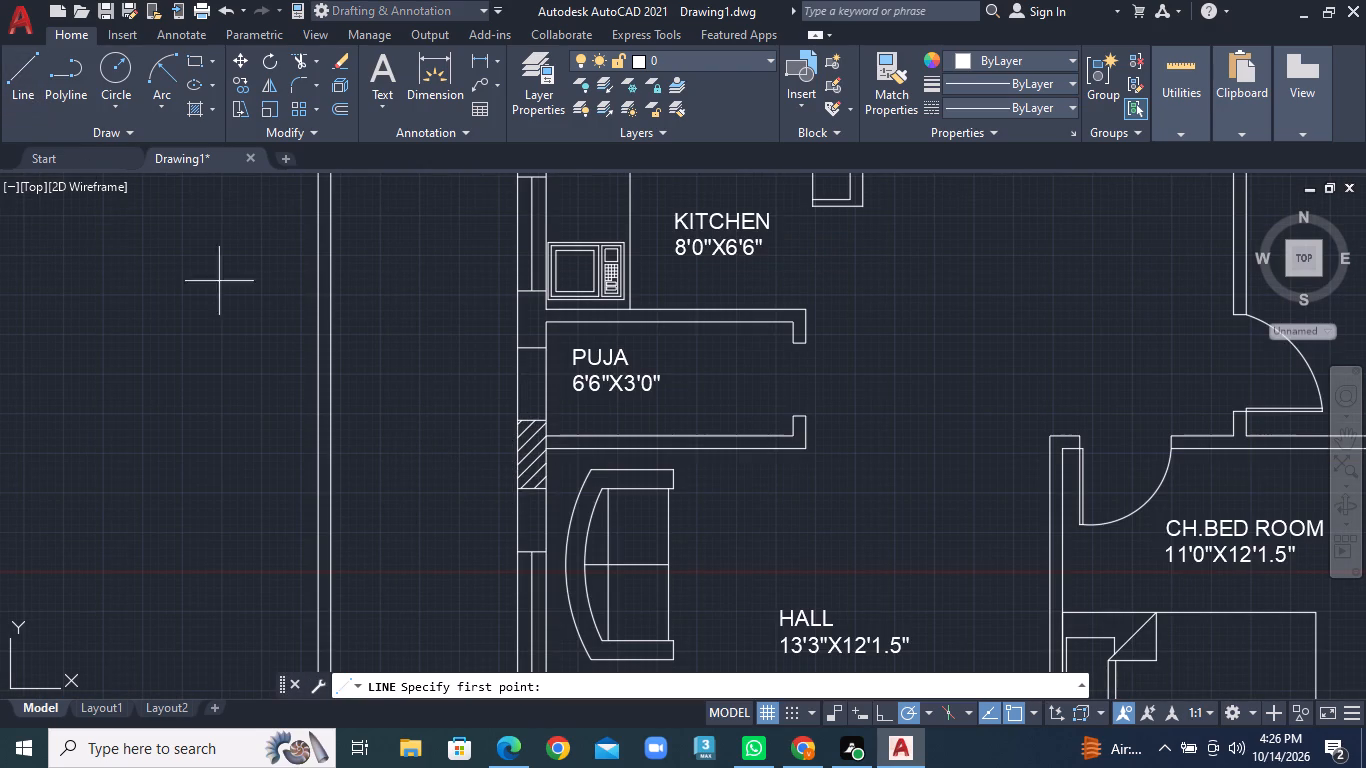
click(534, 350)
click(534, 415)
right_click(534, 415)
click(568, 427)
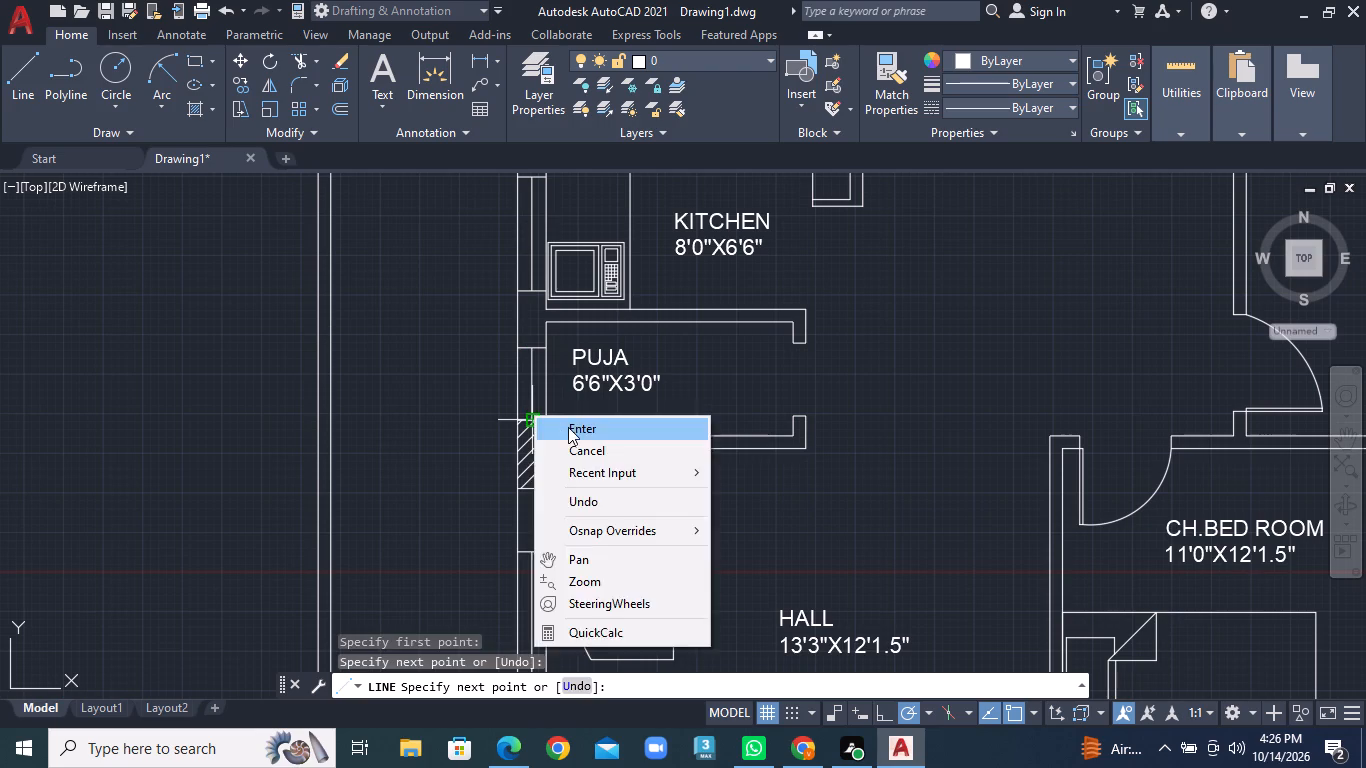
Add the multiline text tag "V" outside the puja room's west-wall ventilator in the south unit.
click(388, 103)
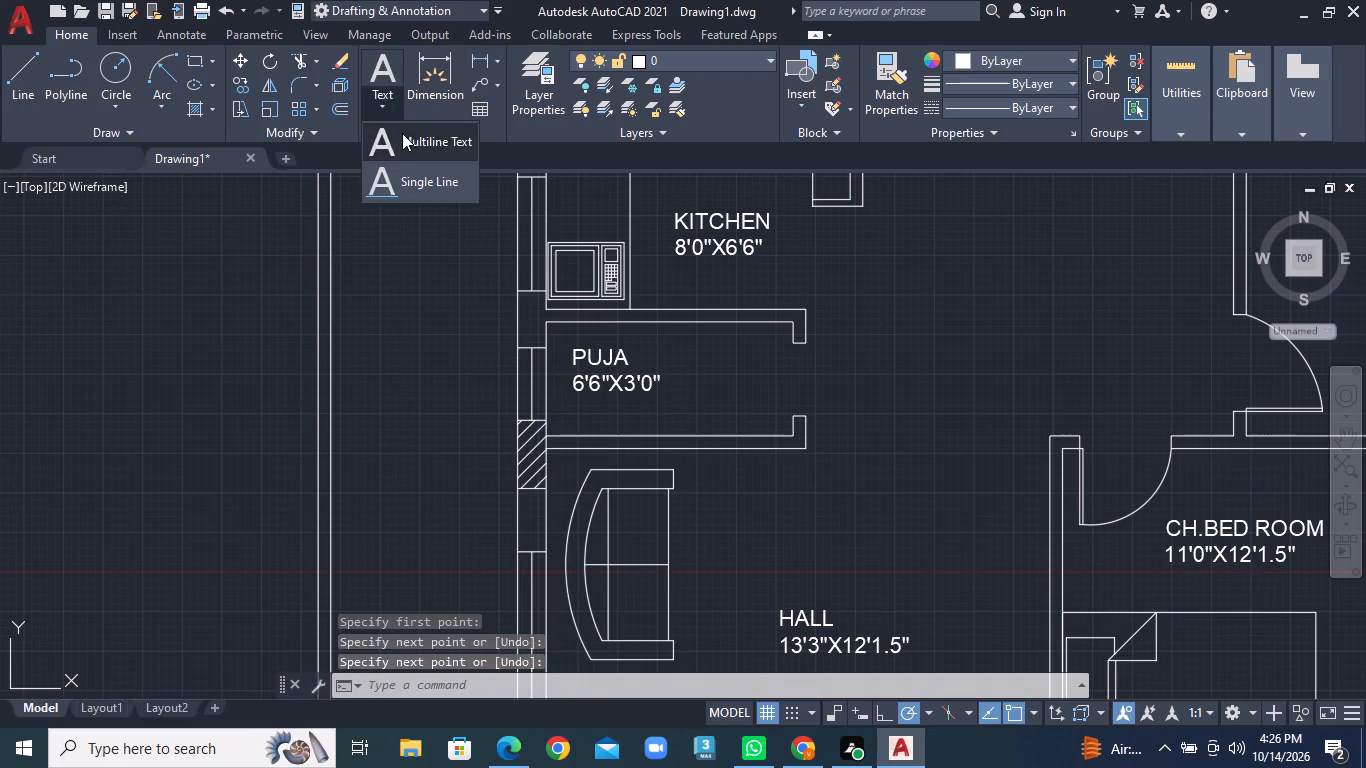
click(406, 134)
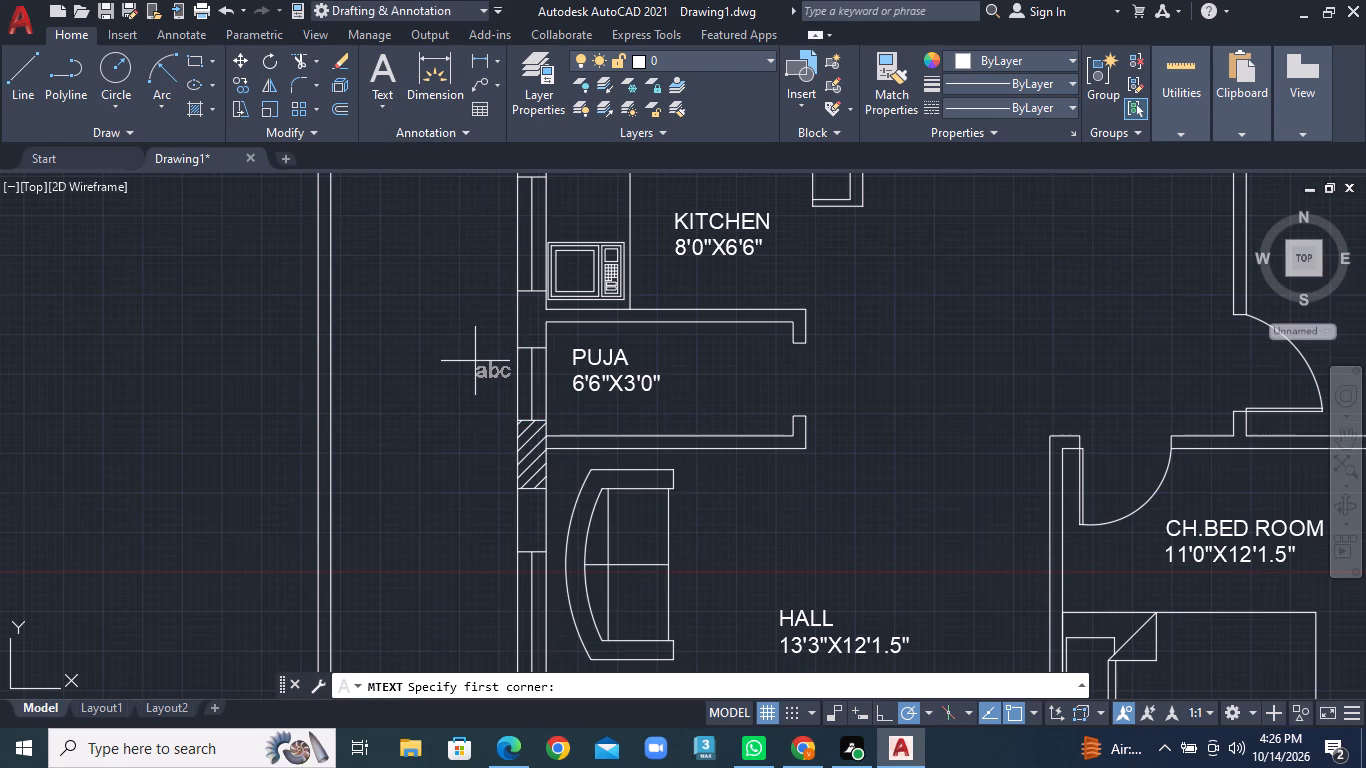
click(470, 361)
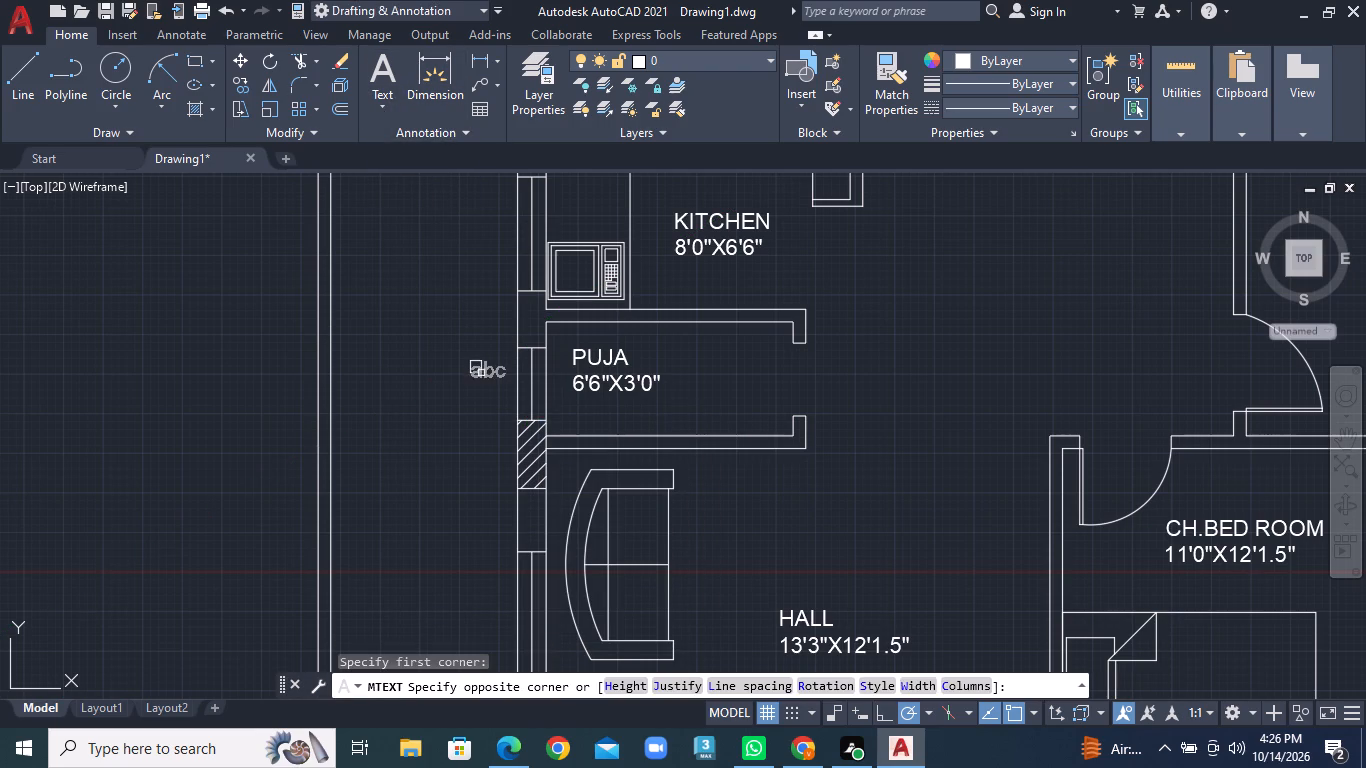
click(503, 408)
key(v)
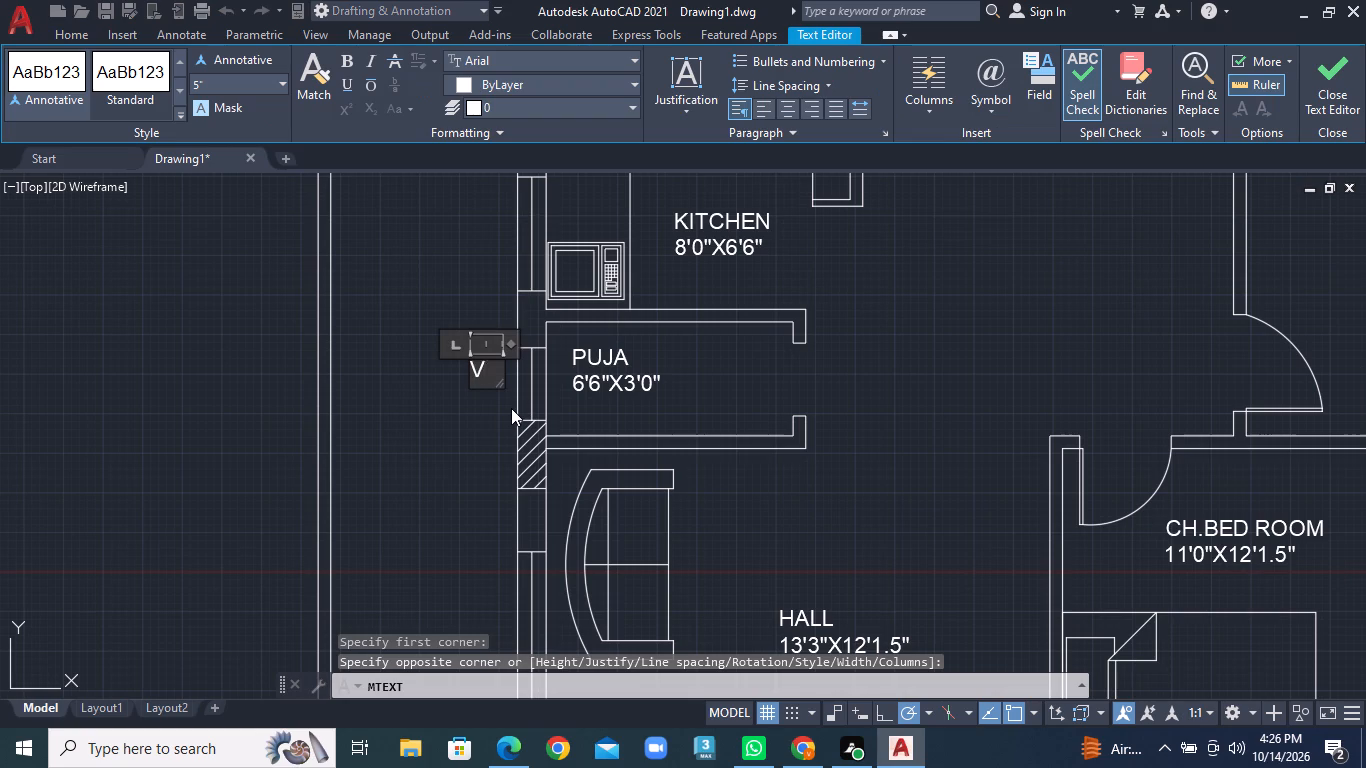
click(479, 421)
Add the multiline text tag "K/W" outside the south unit kitchen's west-wall window.
middle_drag(483, 306, 500, 483)
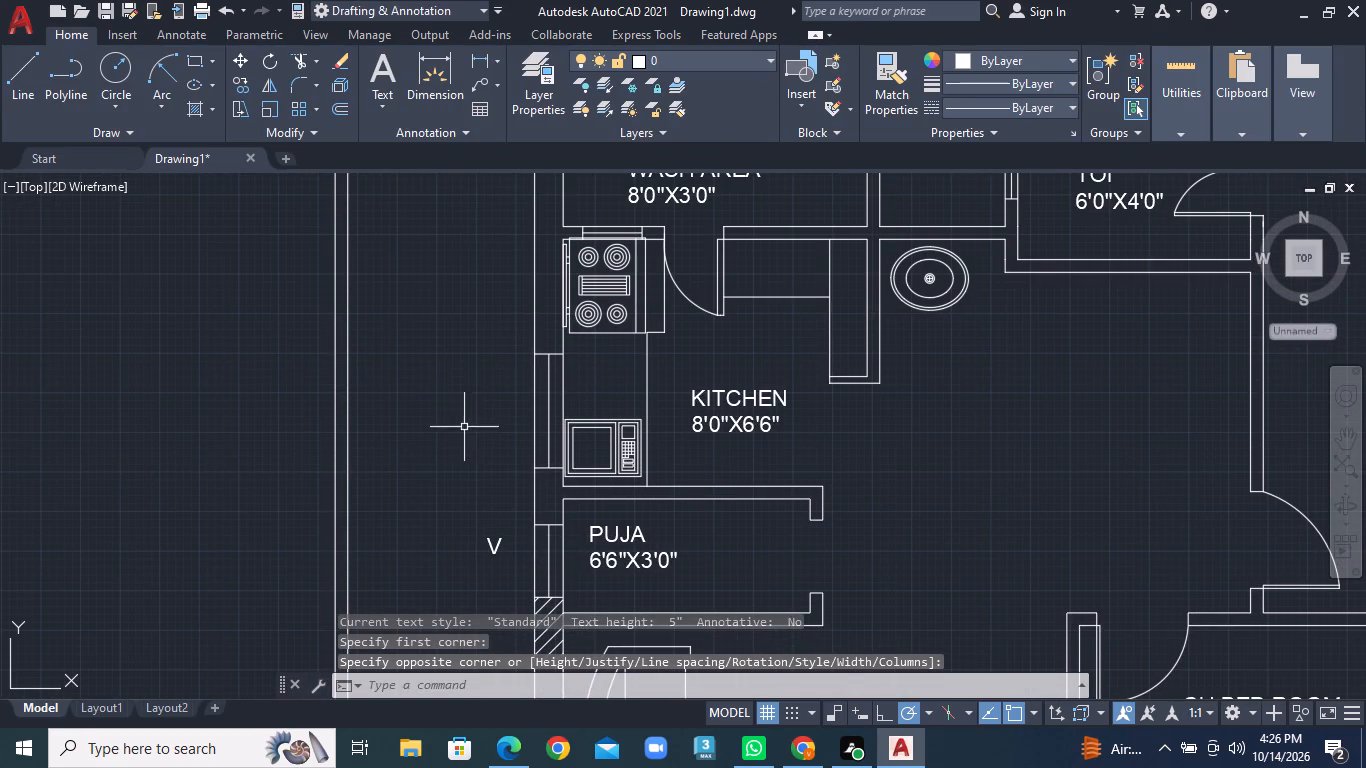
right_click(485, 396)
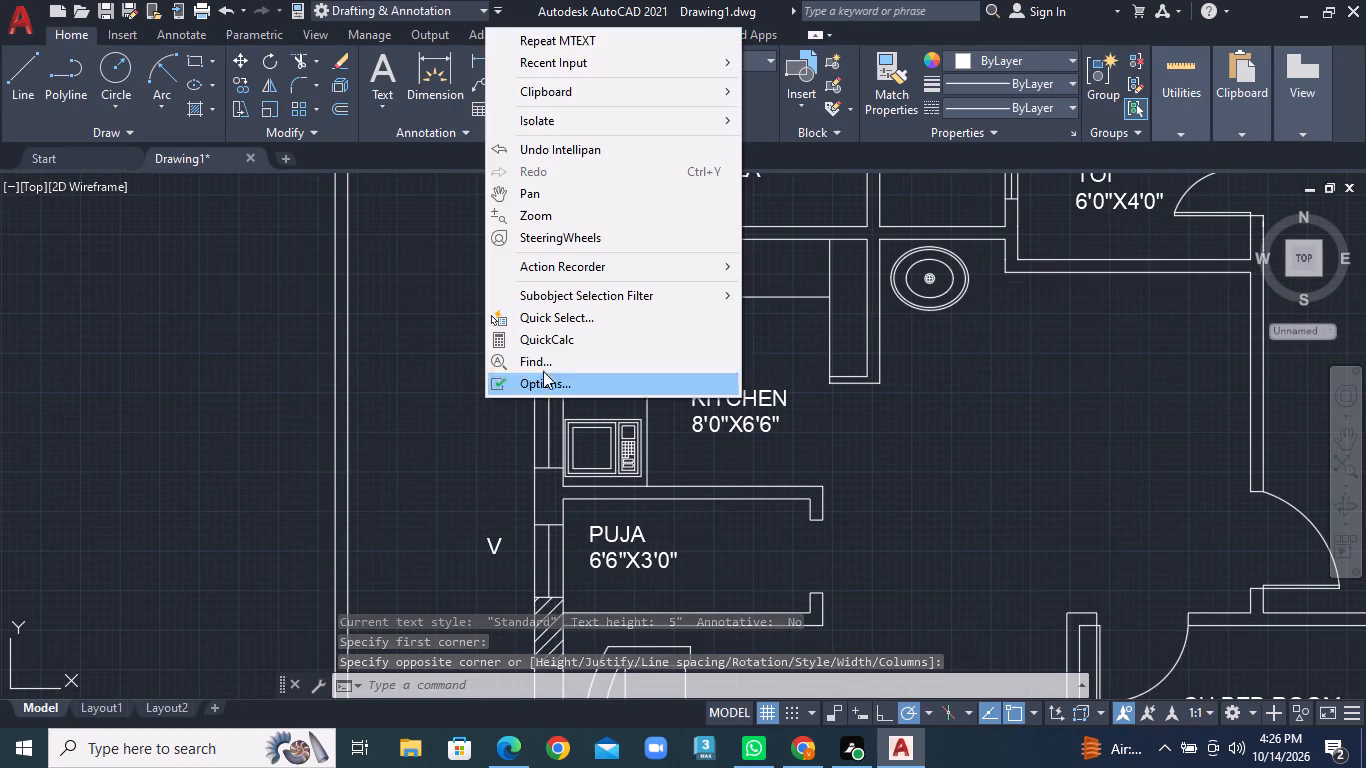
click(561, 44)
click(491, 387)
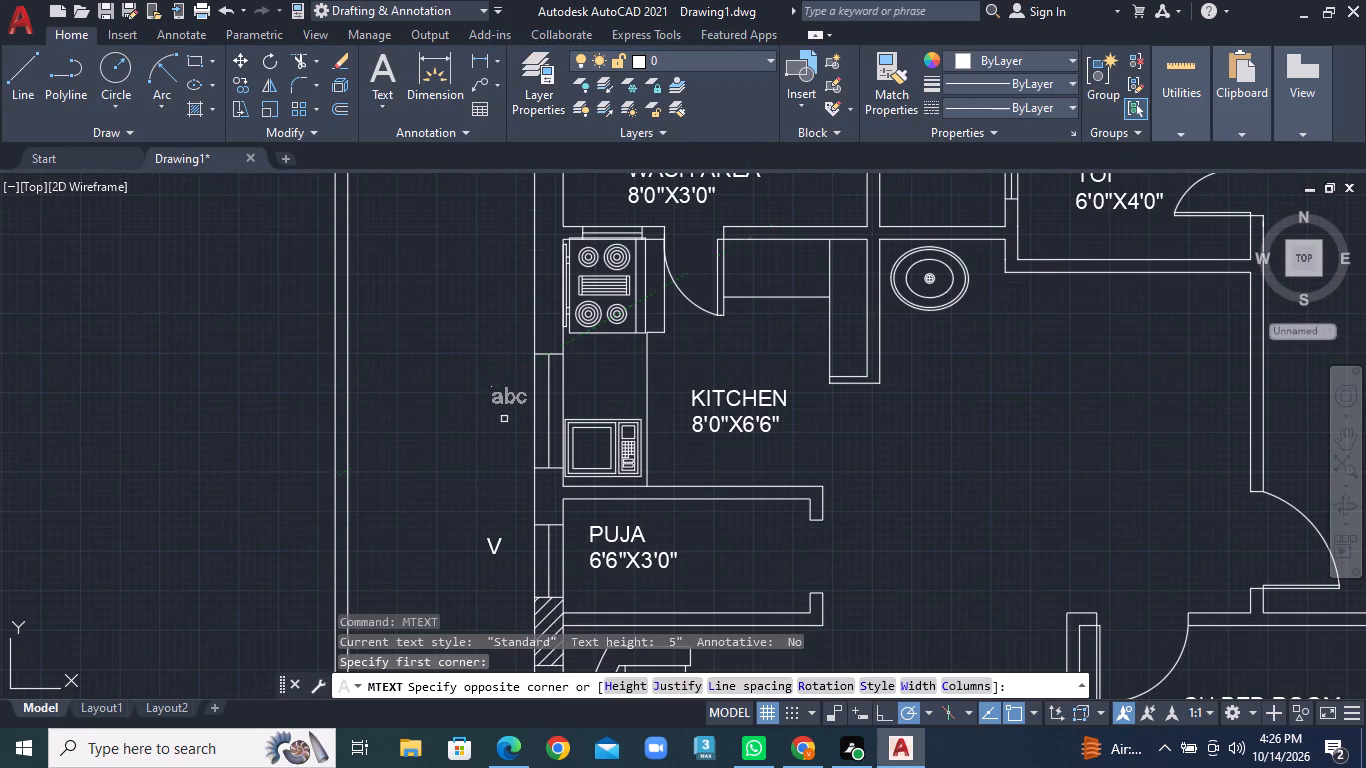
click(513, 444)
text(K/W)
click(508, 470)
Add the multiline text tag "K/W" inside the wash area, beside the kitchen window behind the stove.
scroll(532, 457, down, 1)
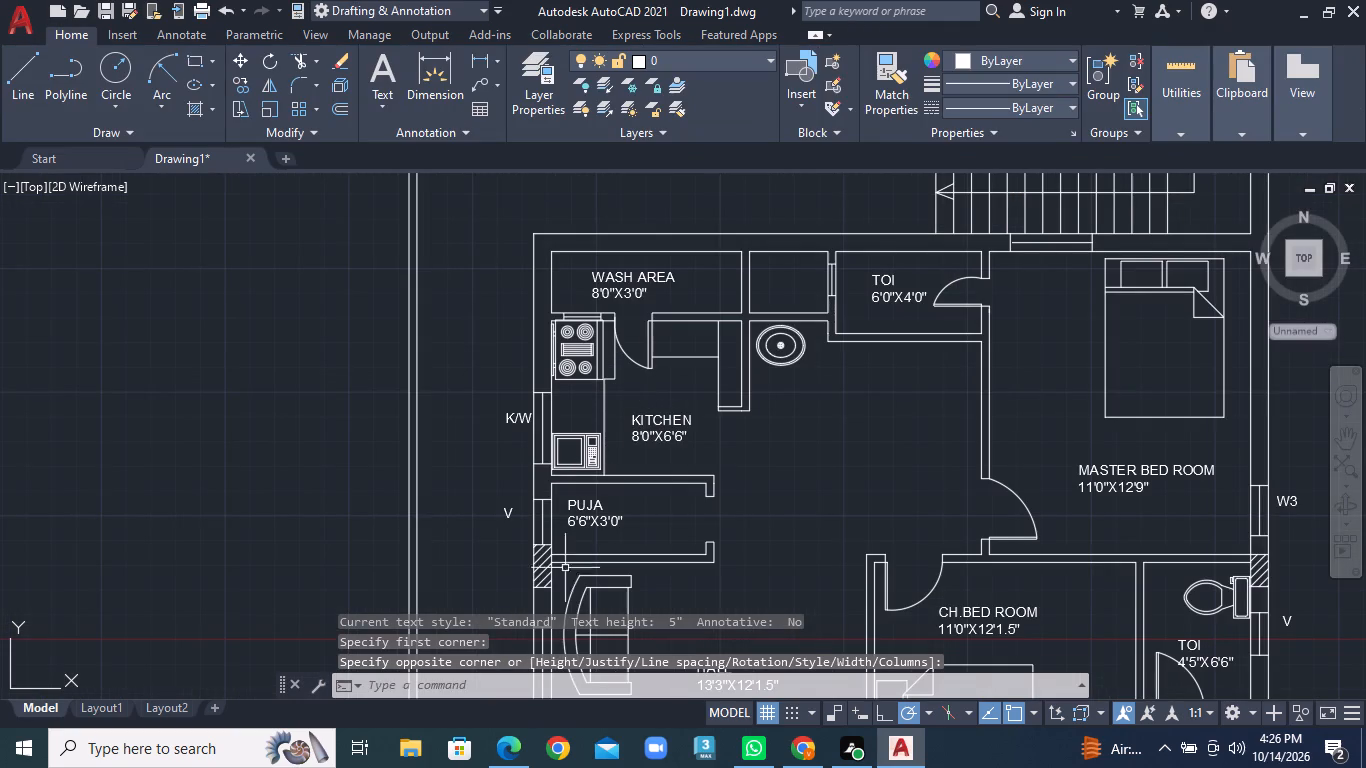
middle_click(541, 602)
scroll(620, 401, up, 2)
middle_drag(620, 364, 568, 613)
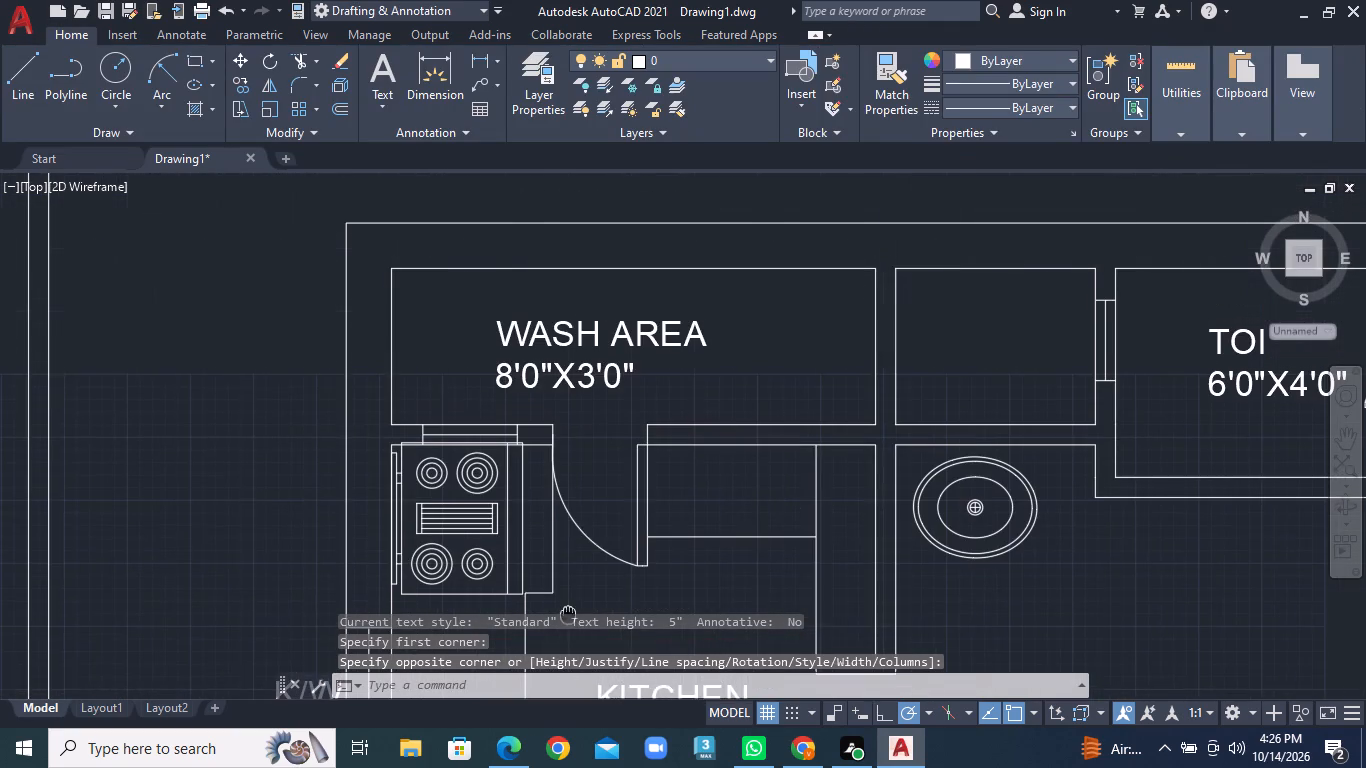
right_click(435, 383)
click(546, 25)
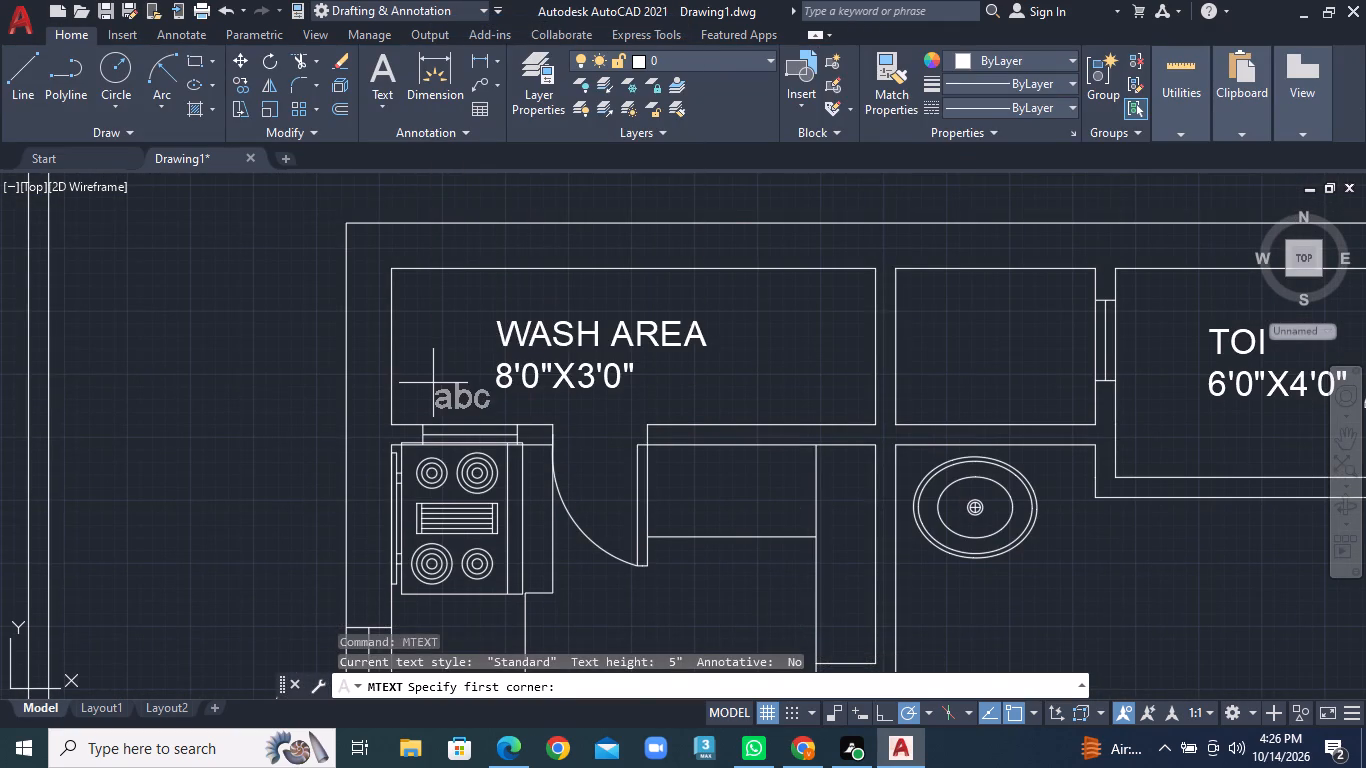
click(433, 383)
click(512, 416)
text(K/W)
click(564, 446)
Add the multiline text tag "D2" at the door between the south unit's kitchen and wash area.
right_click(564, 460)
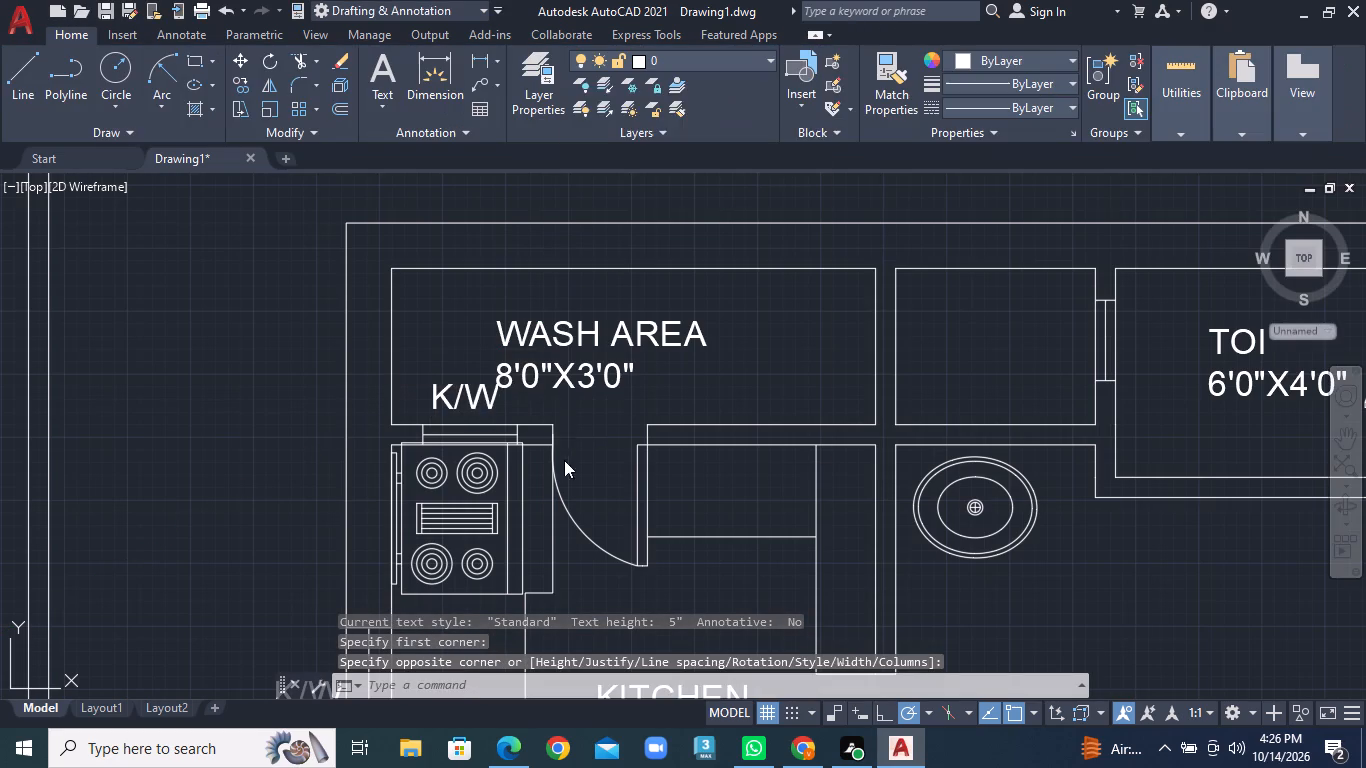
click(665, 94)
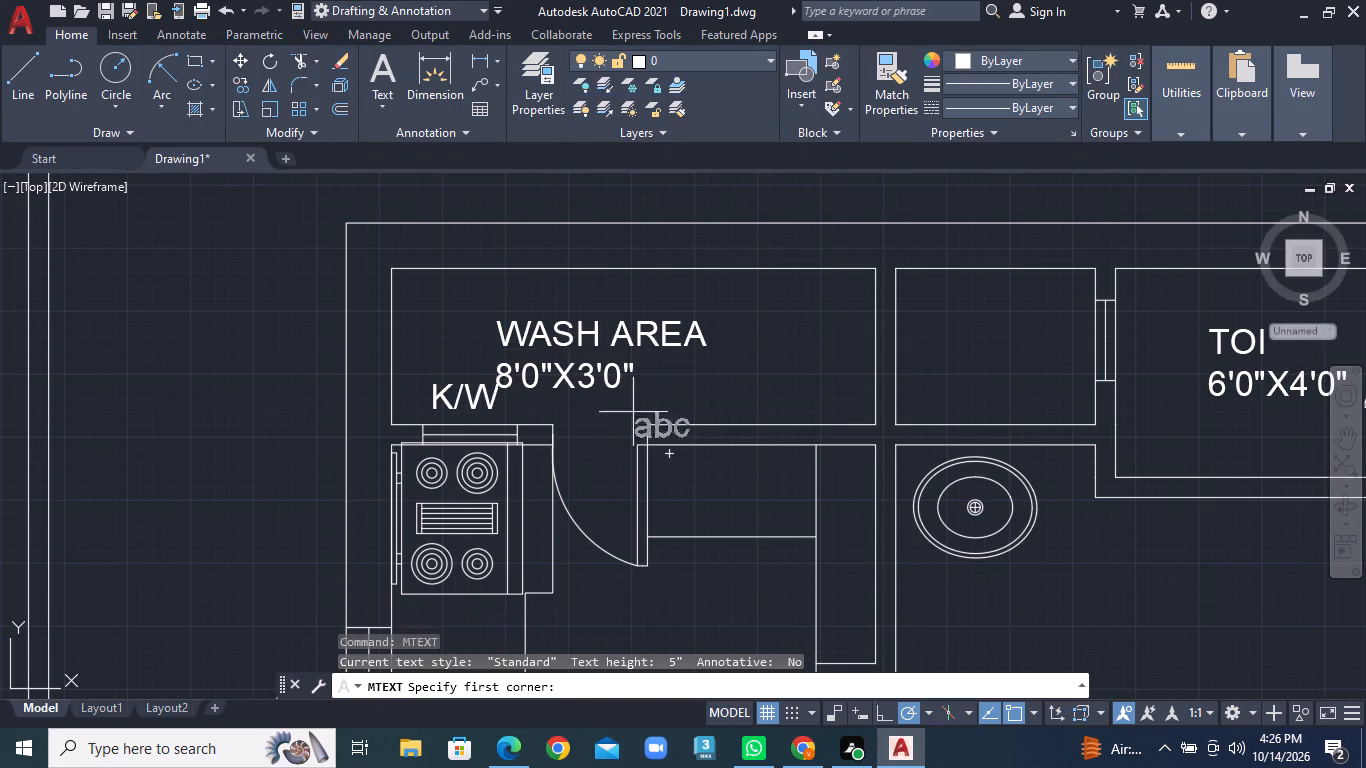
click(581, 454)
click(612, 501)
text(D2)
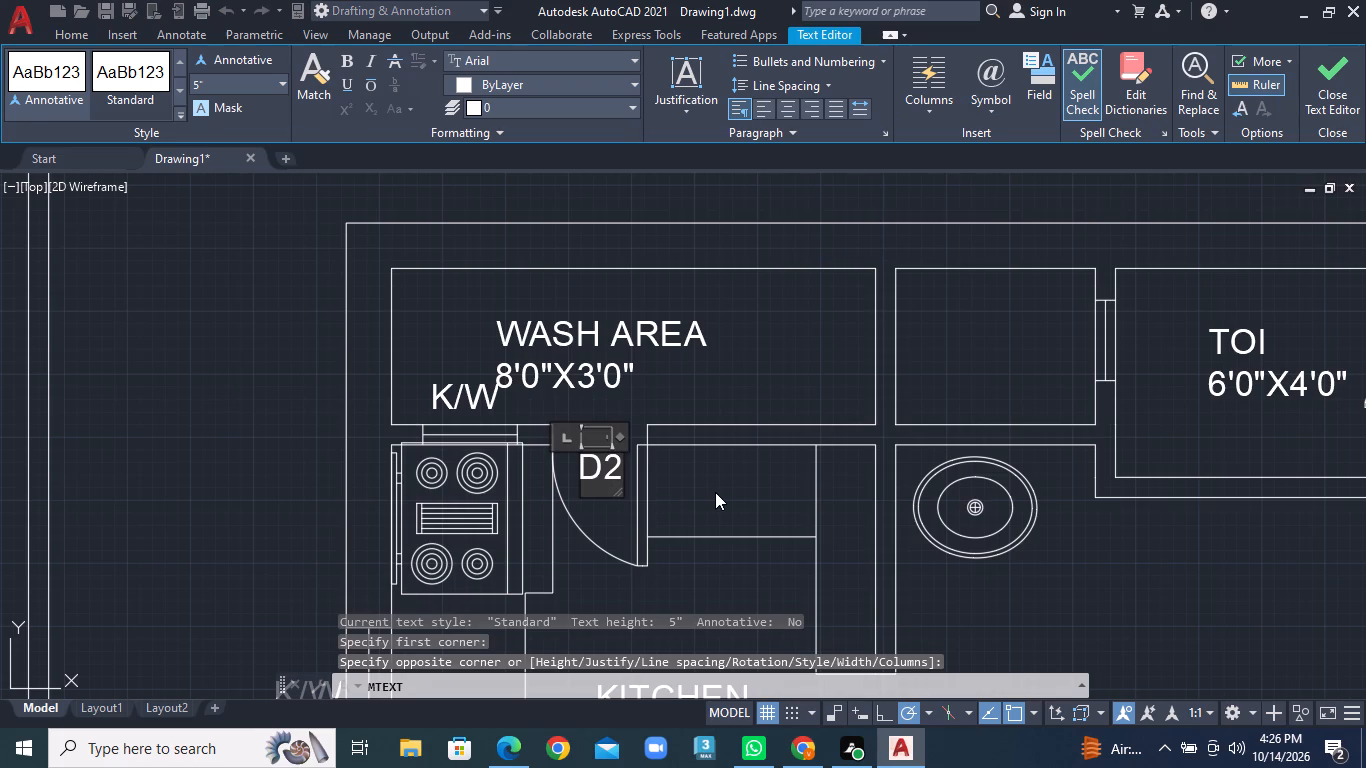
click(783, 377)
Draw two crossing diagonal lines corner to corner in the small rectangular space between the wash area and the toilet.
scroll(783, 377, up, 1)
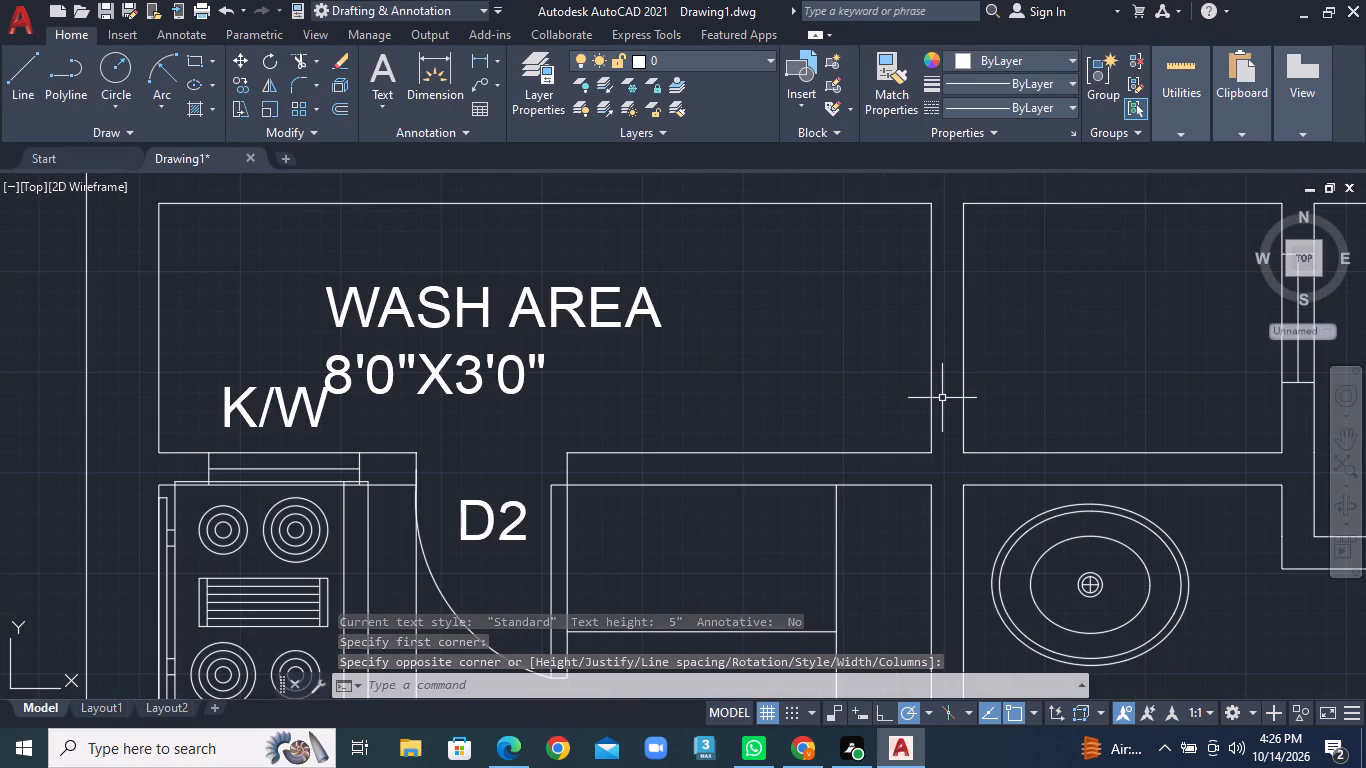
middle_drag(941, 398, 826, 455)
middle_drag(825, 456, 785, 549)
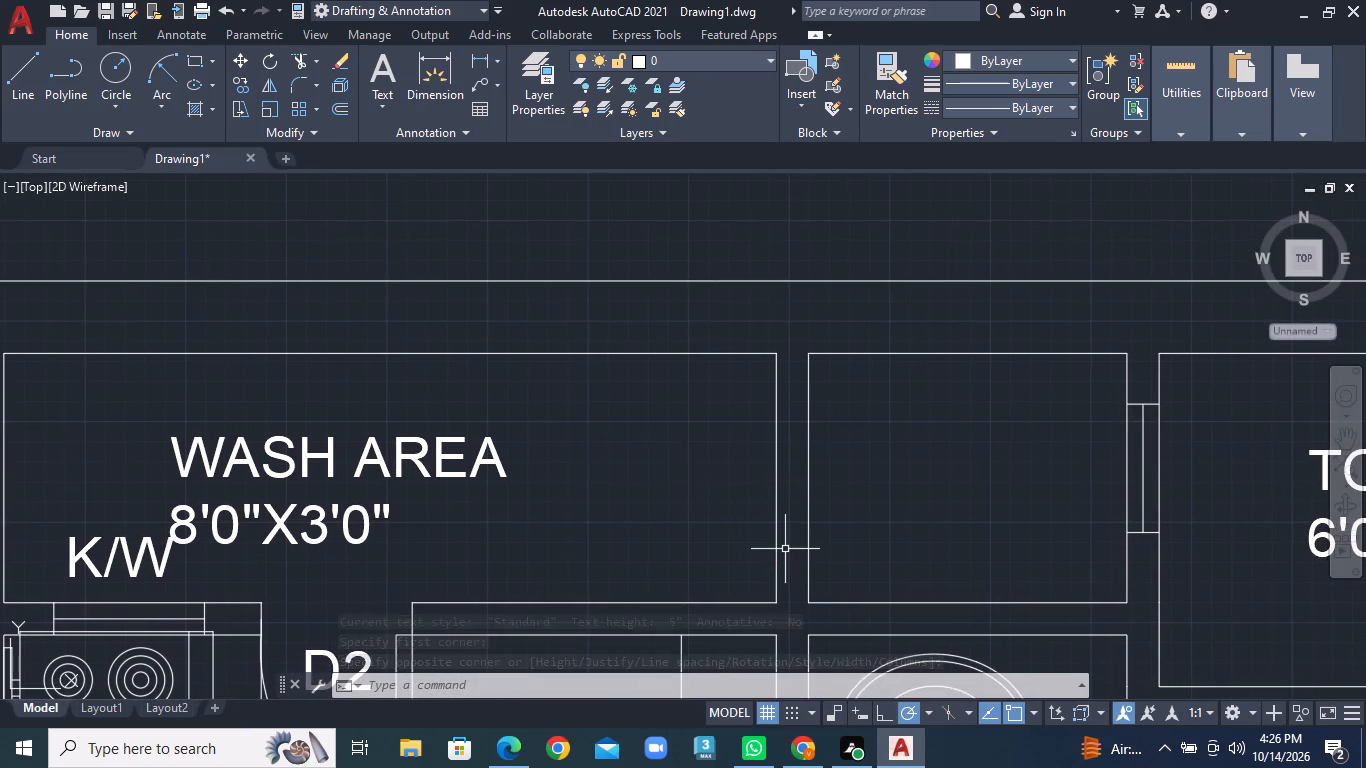
click(34, 86)
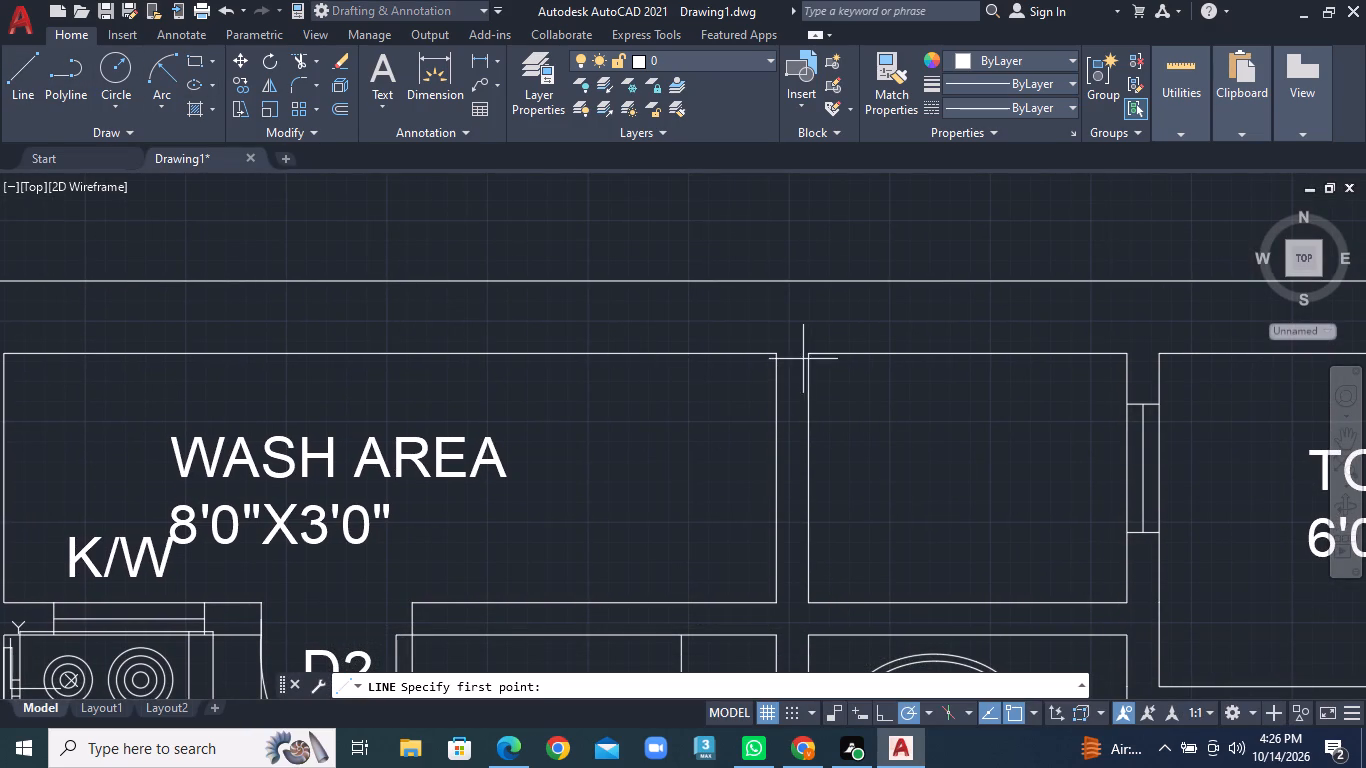
click(801, 353)
click(1126, 601)
right_click(1126, 601)
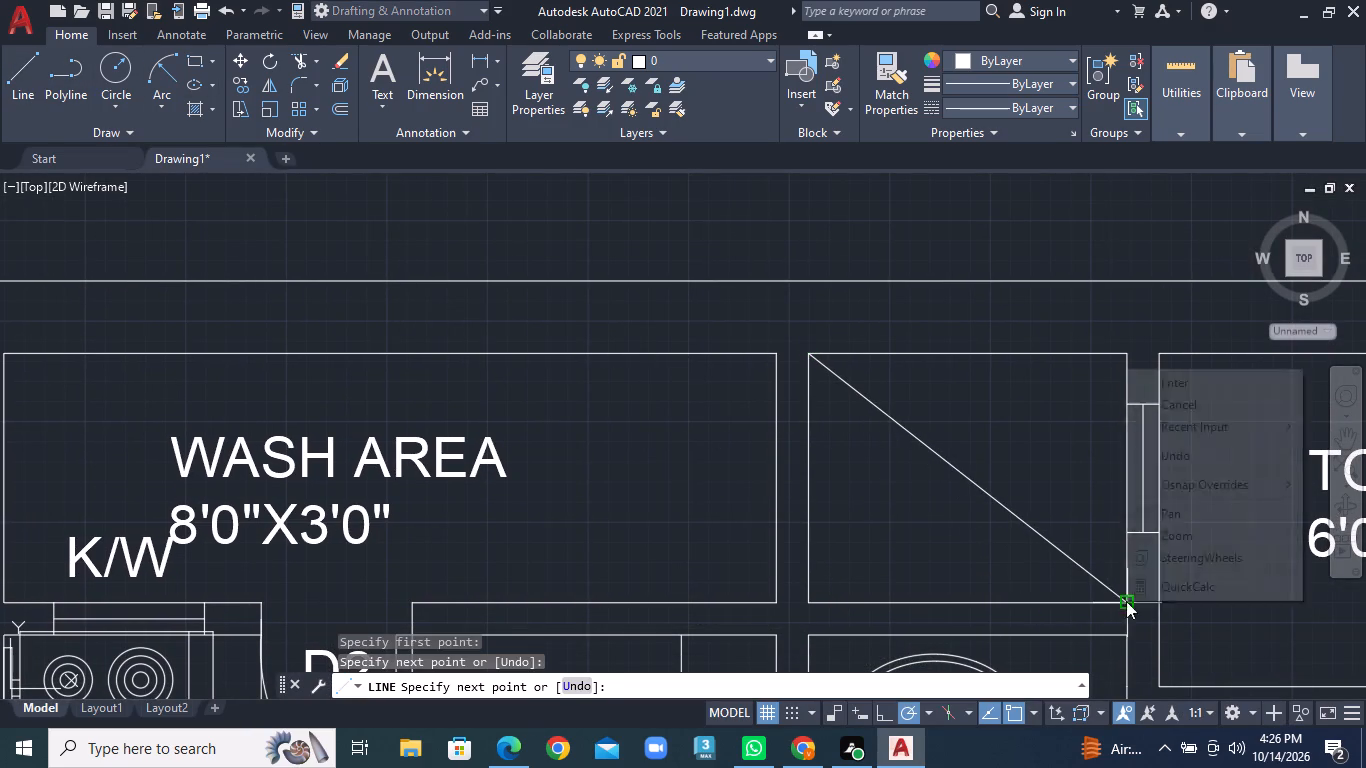
click(1167, 385)
click(15, 79)
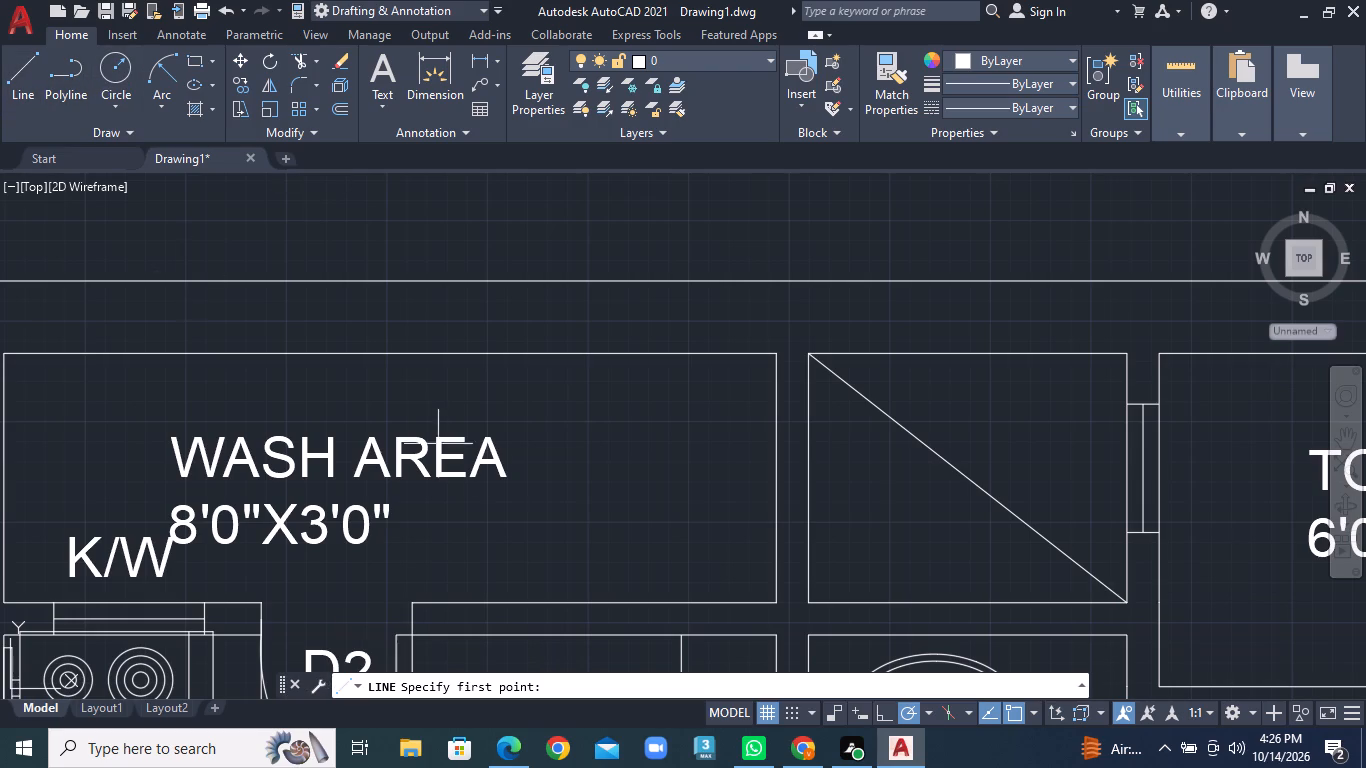
click(817, 600)
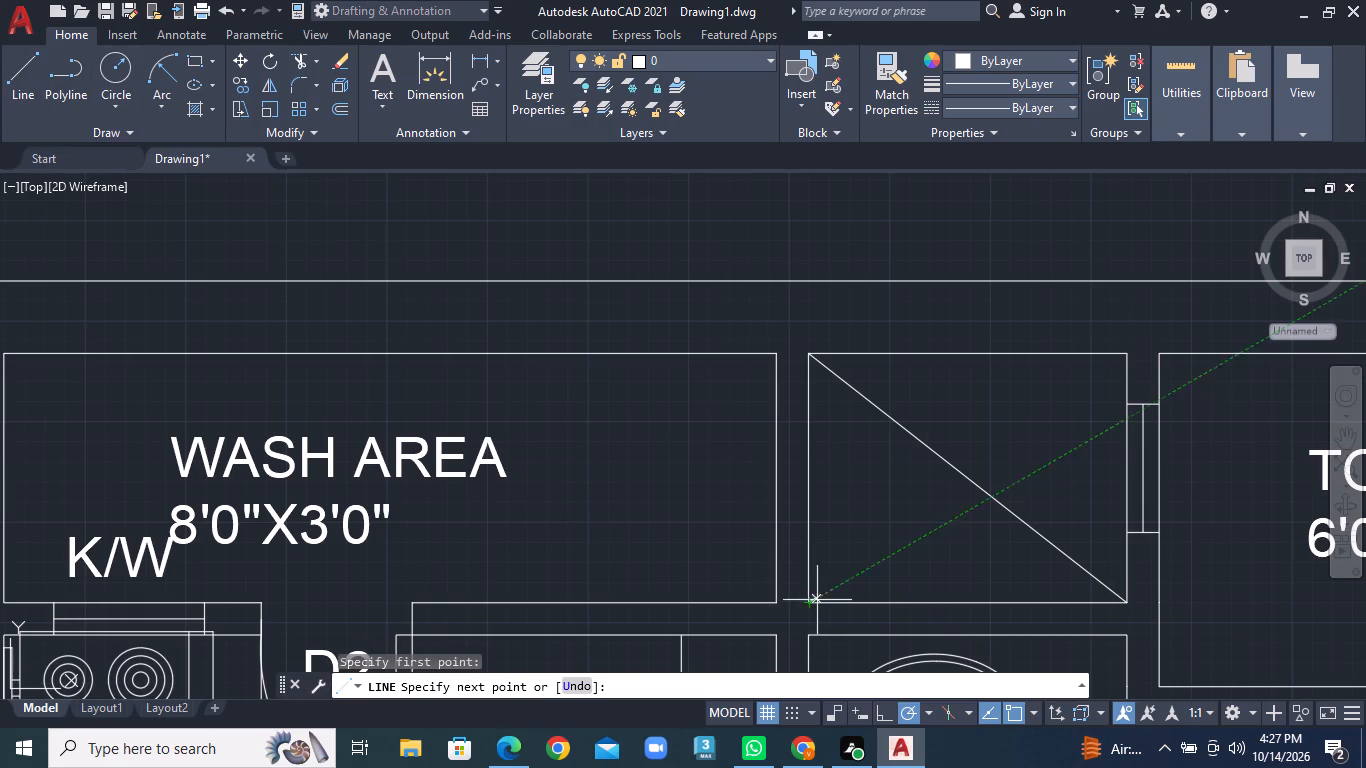
click(1130, 359)
right_click(1133, 358)
click(1170, 375)
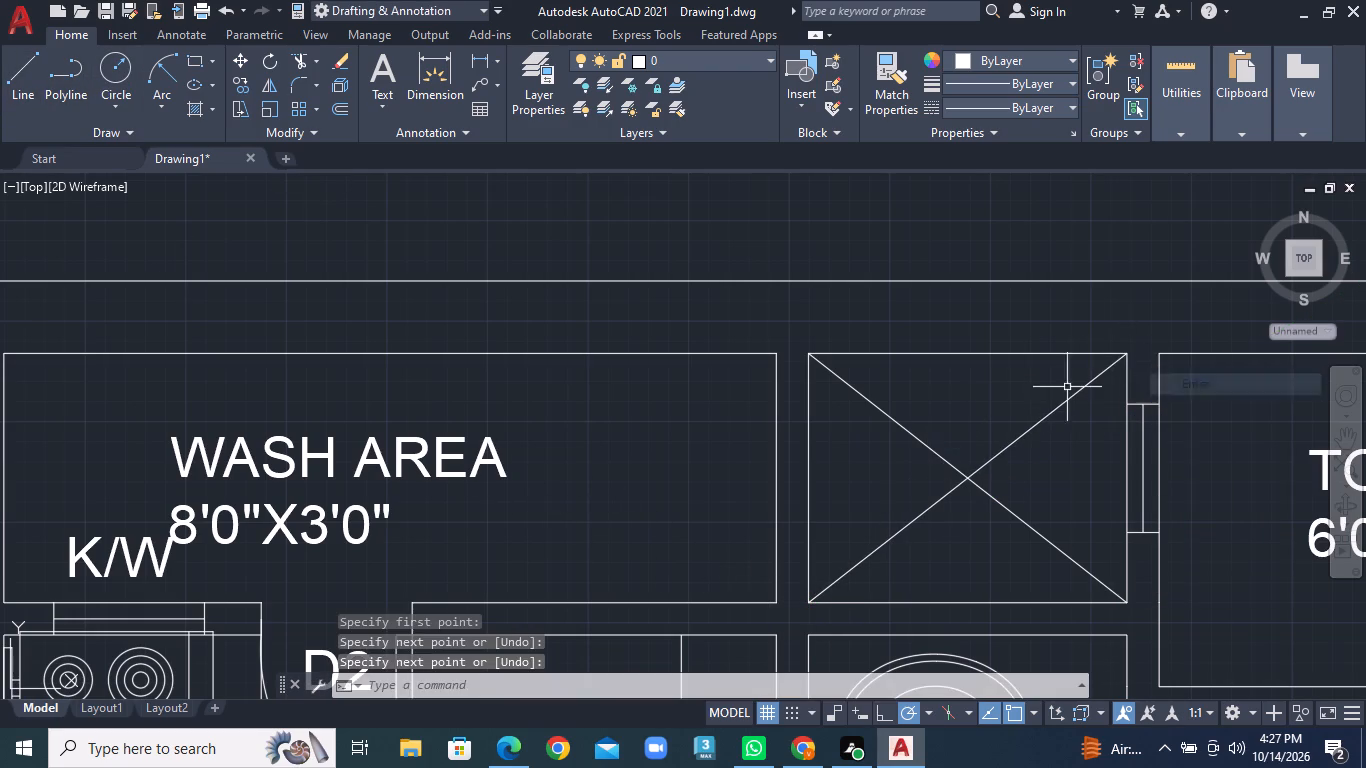
Add the two-line multiline text label "DUCT" and "2'6"X2'0"" inside the crossed rectangle between the wash area and toilet.
click(373, 104)
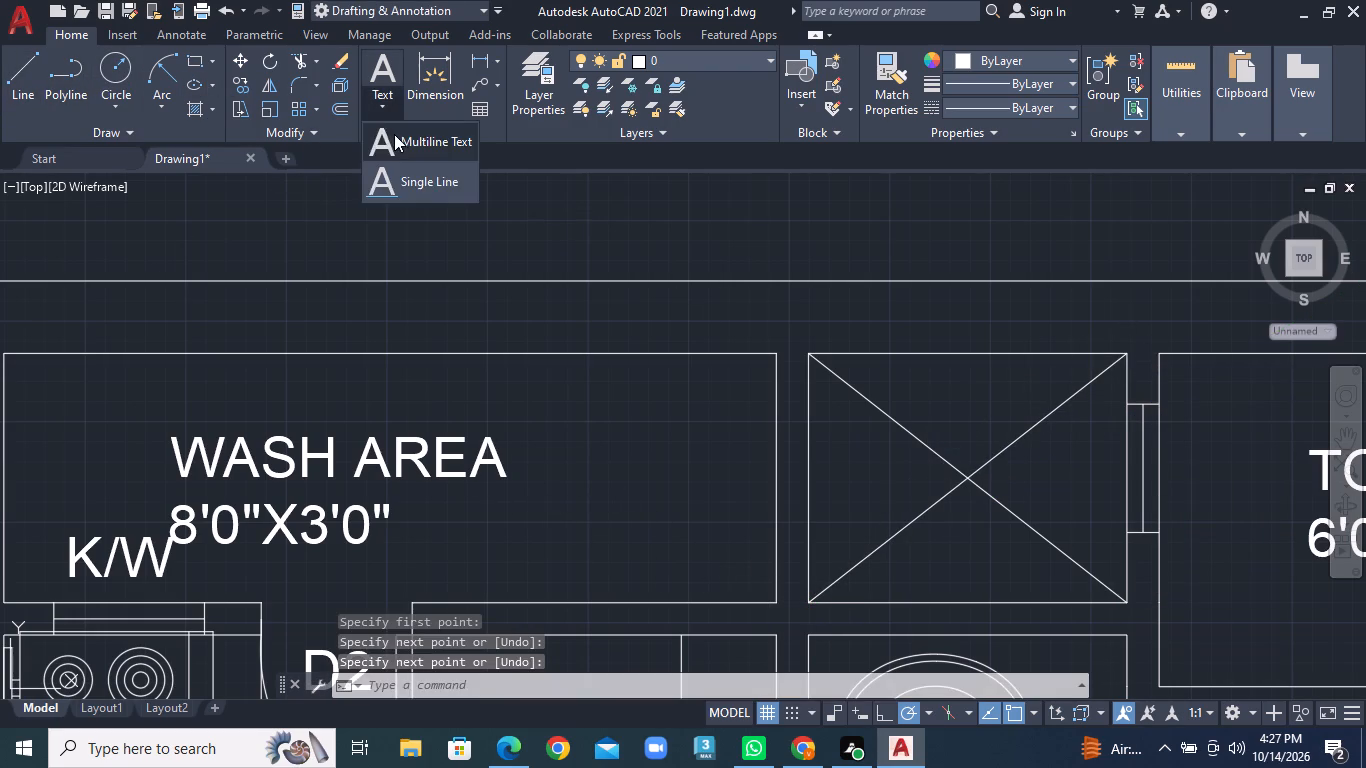
click(395, 149)
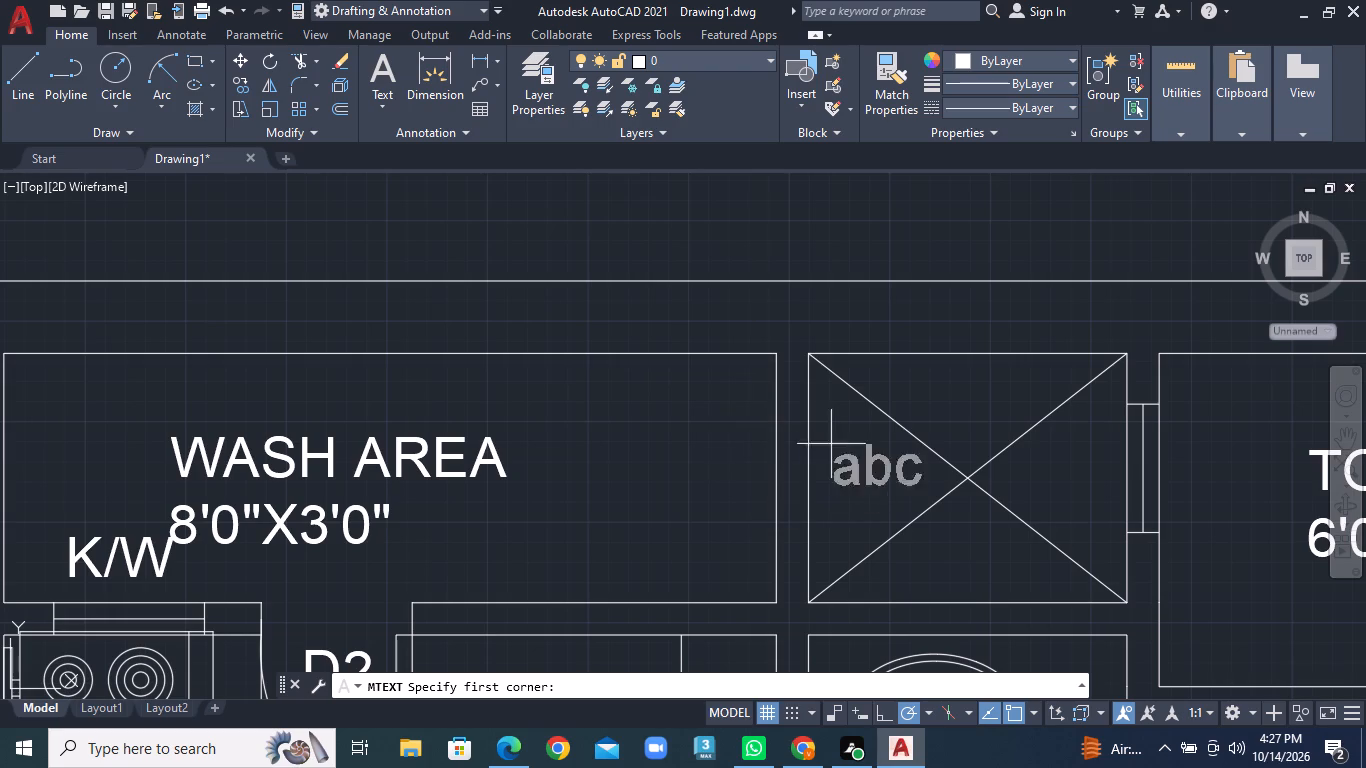
click(857, 422)
click(1093, 538)
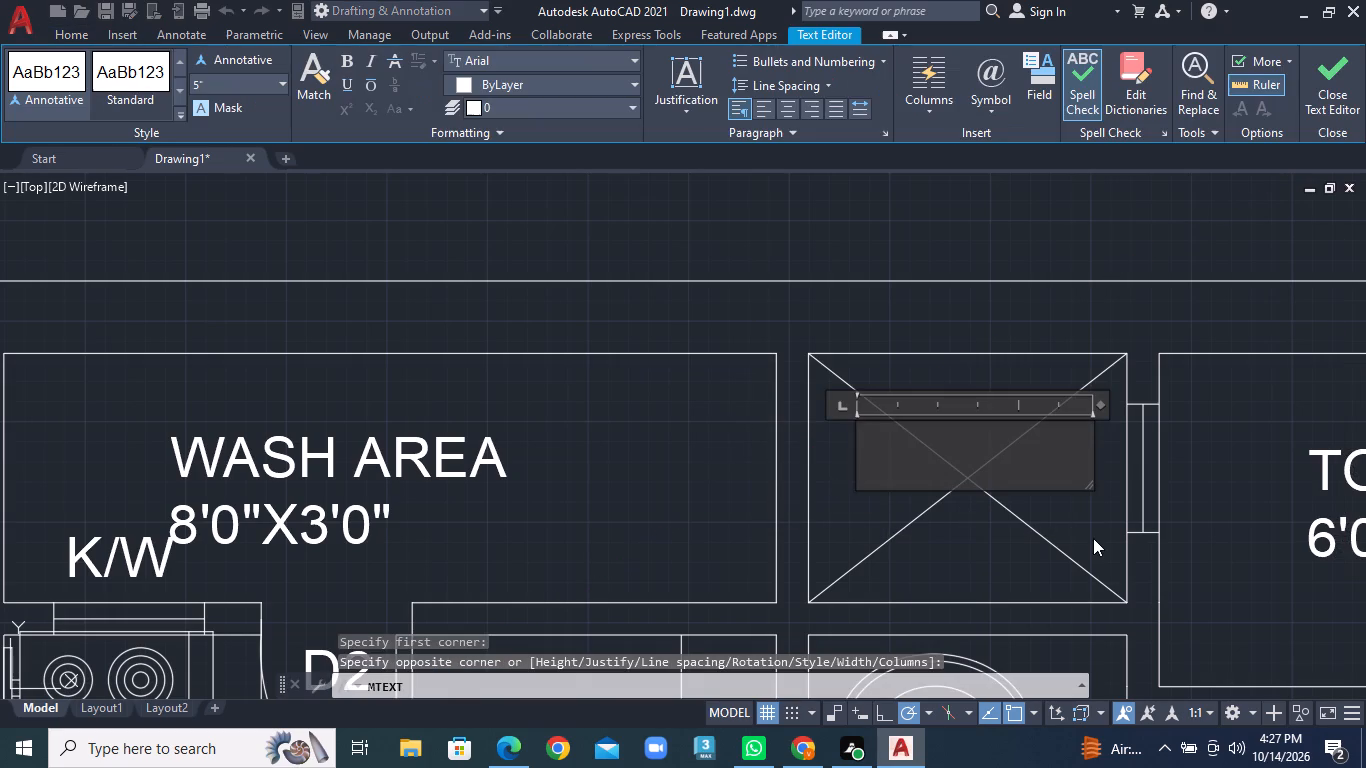
key(d)
text(UC)
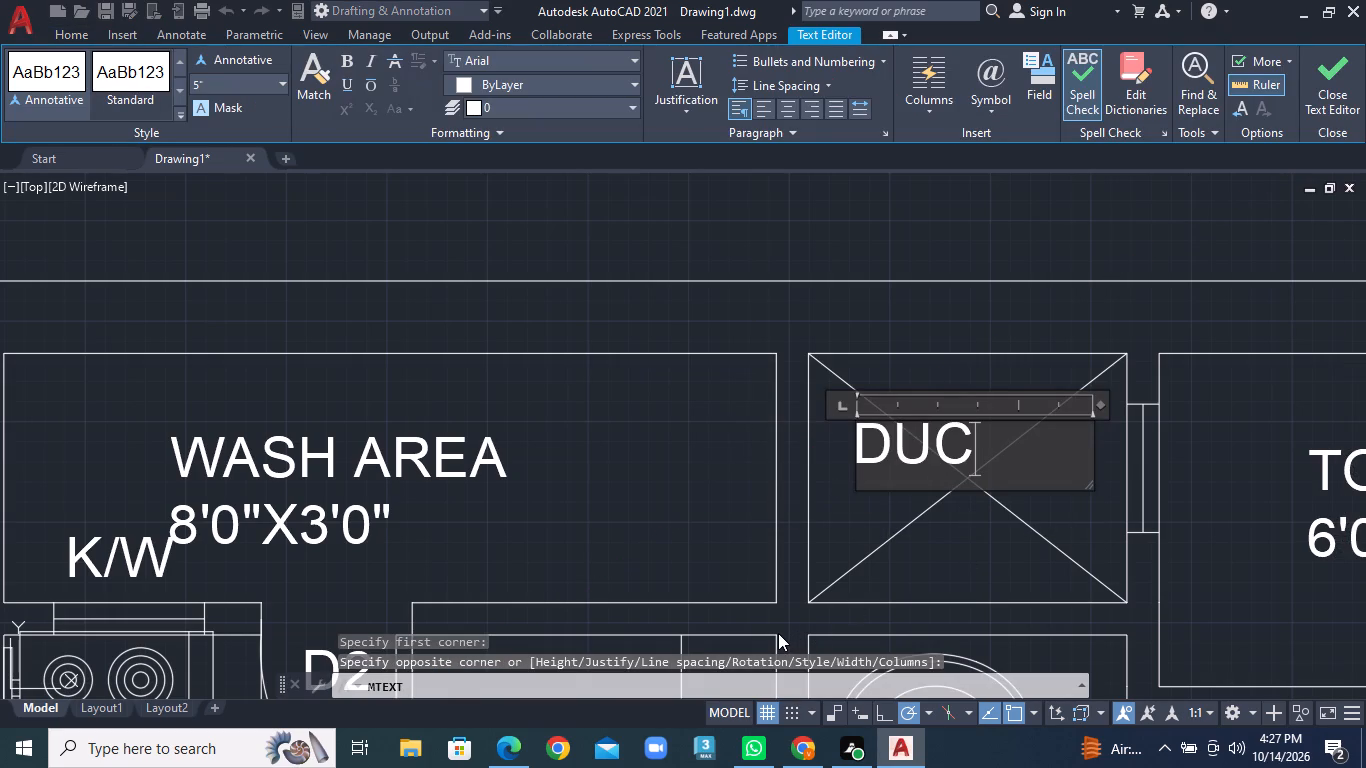
key(t)
key(Return)
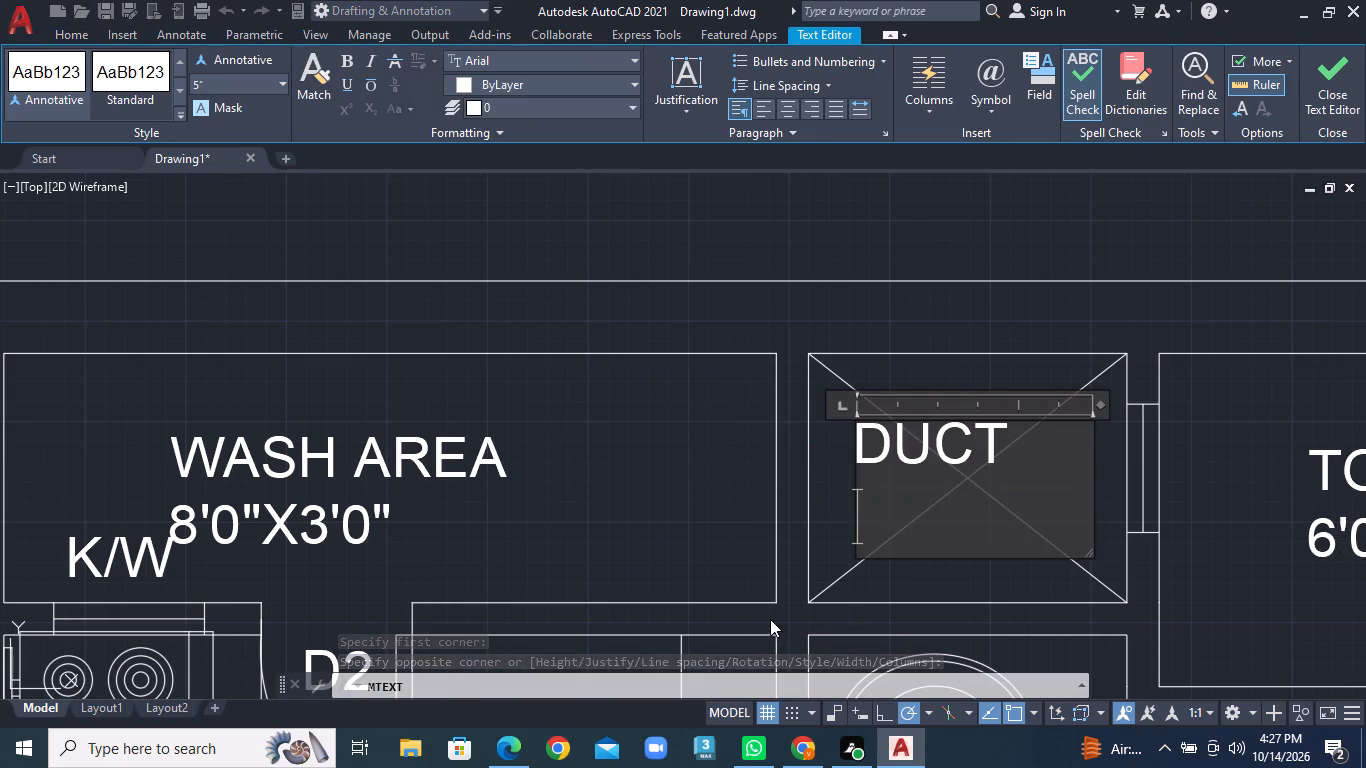
text(2'6)
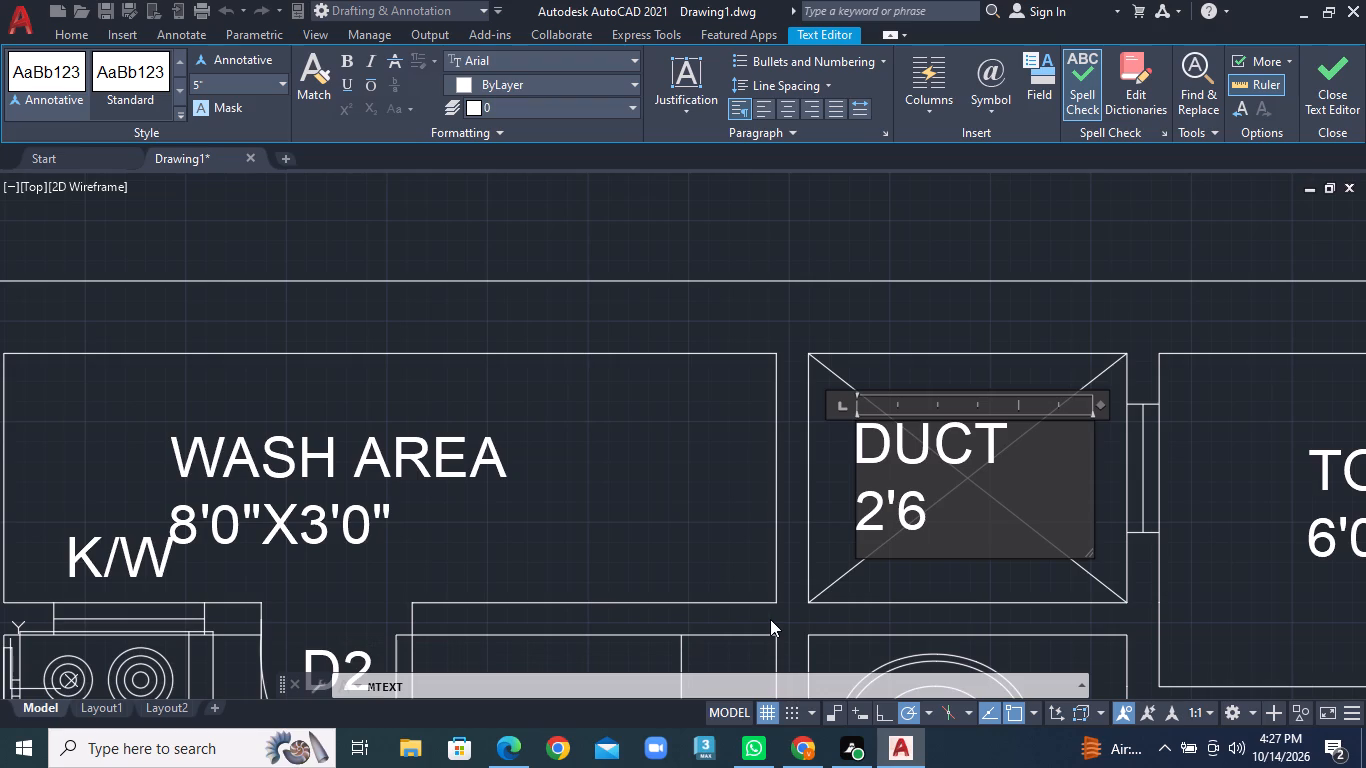
key(shift+quotedbl)
key(x)
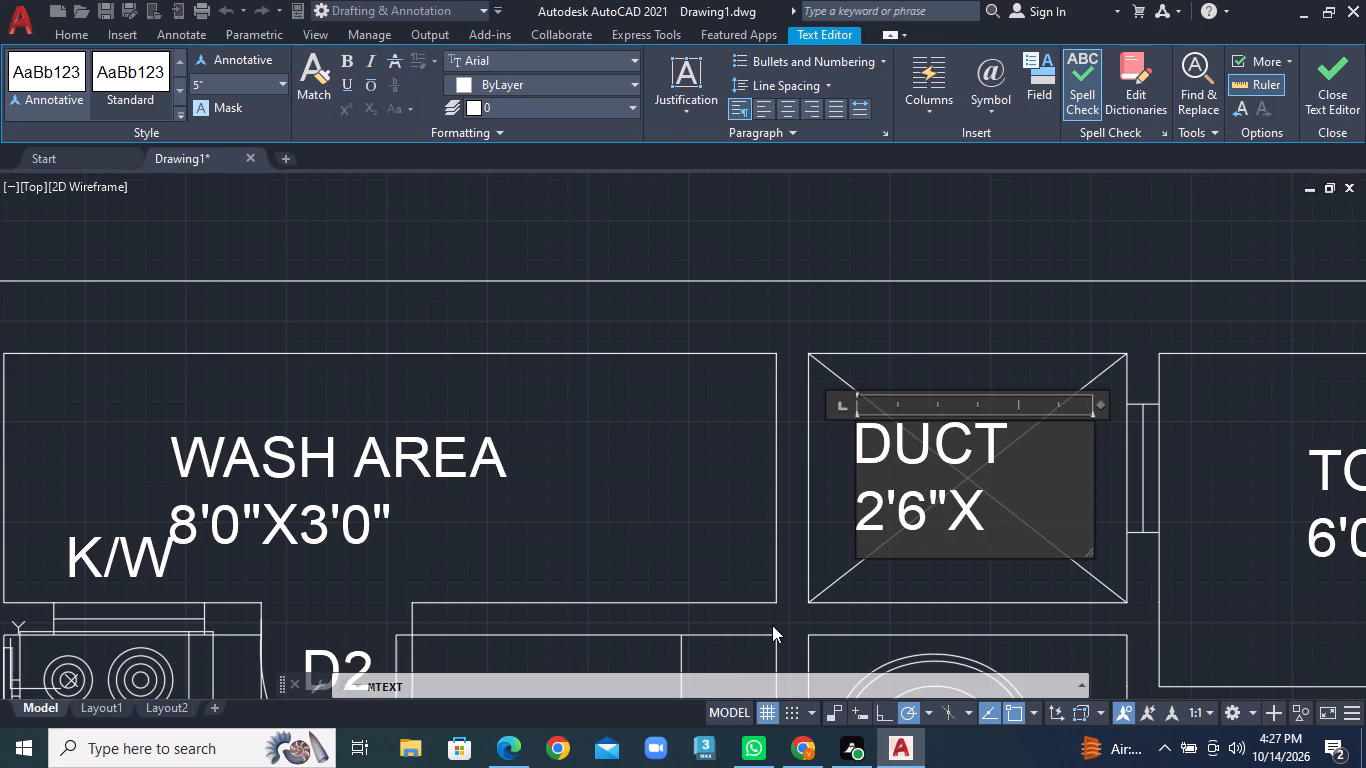
text(2'0")
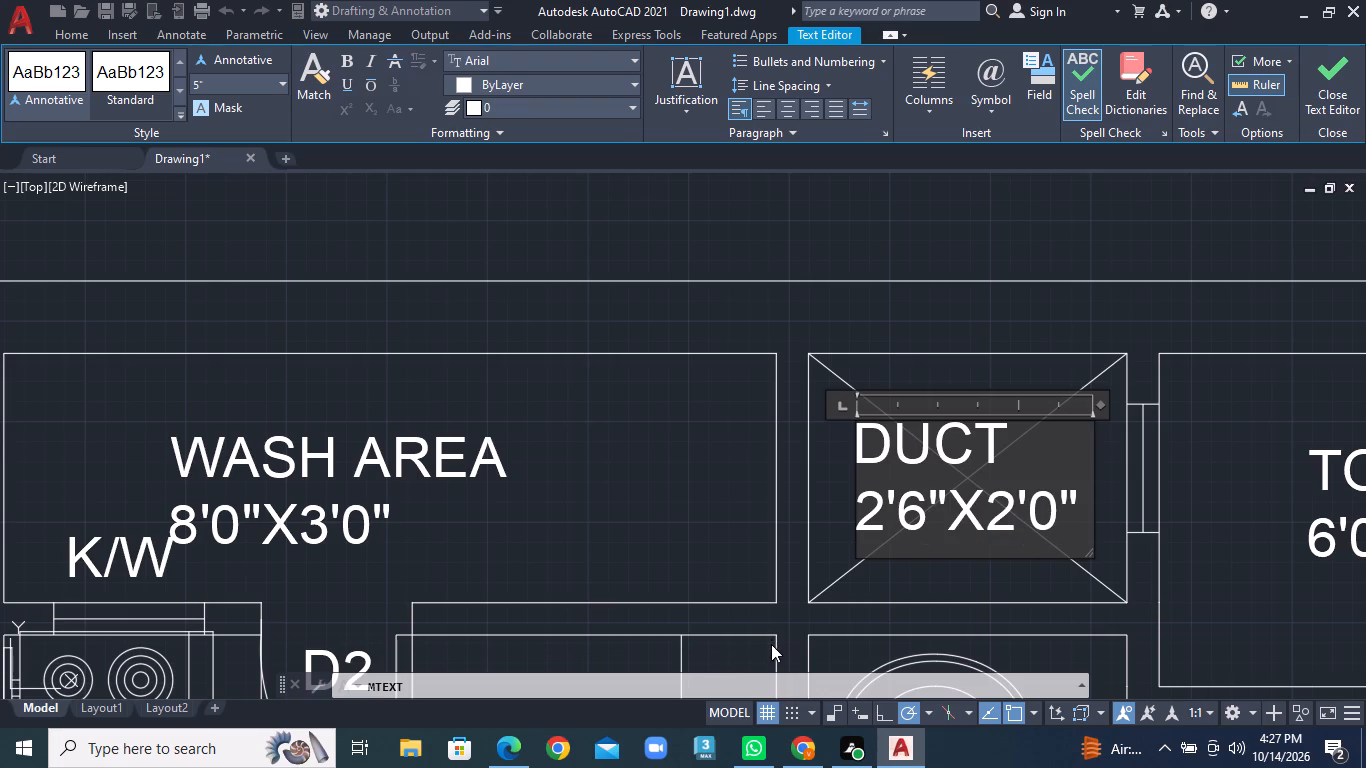
click(957, 249)
Copy the "DIN 9'0"X8'9"" label from the north unit's dining area into the south unit's dining area.
scroll(962, 325, down, 2)
scroll(950, 450, down, 1)
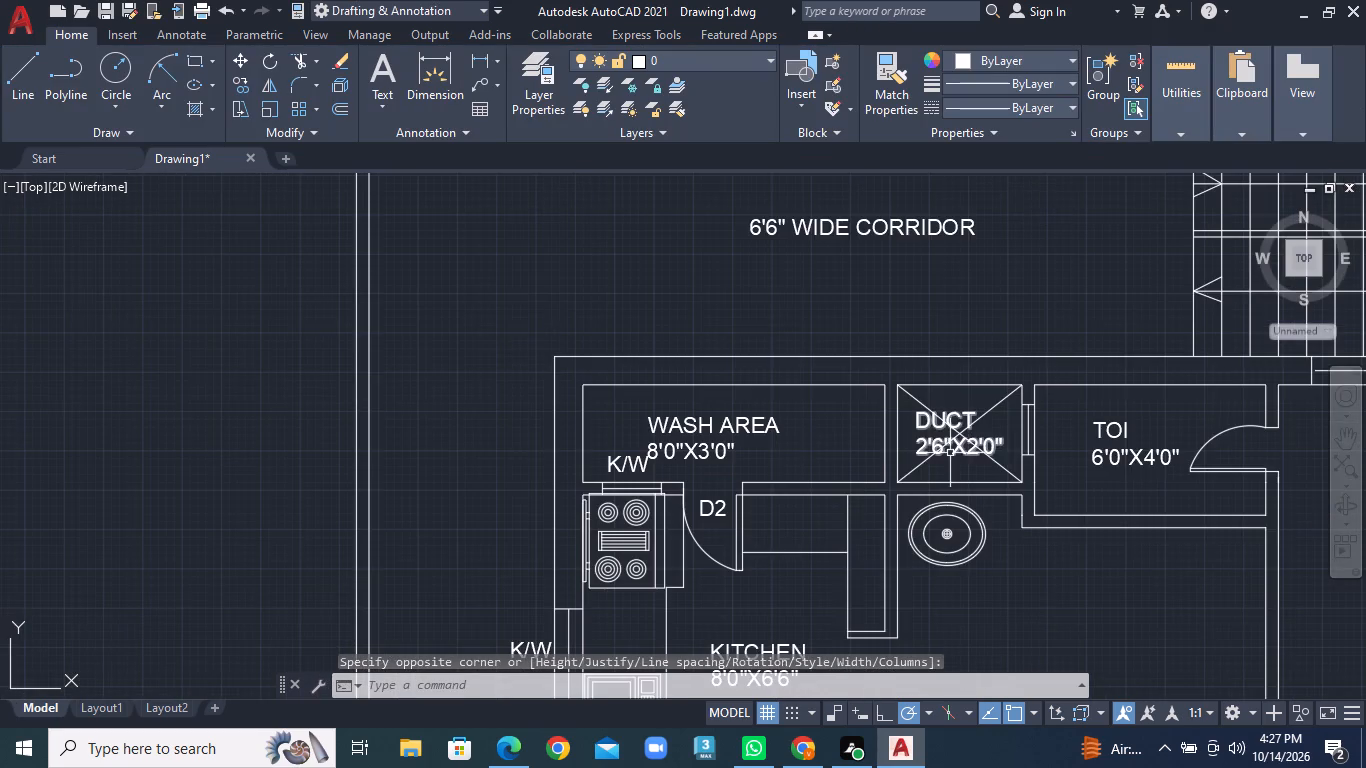
middle_drag(974, 444, 937, 369)
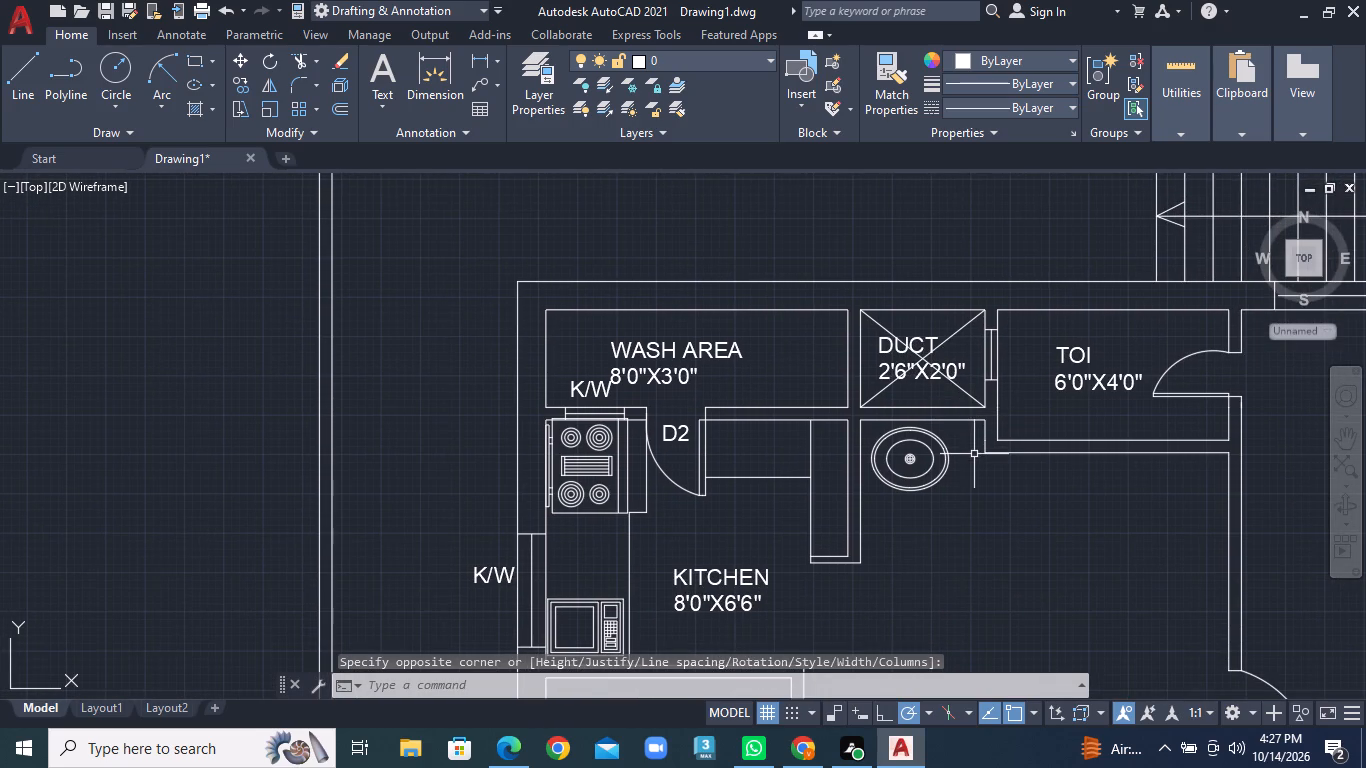
scroll(1018, 531, down, 1)
middle_drag(1046, 534, 967, 389)
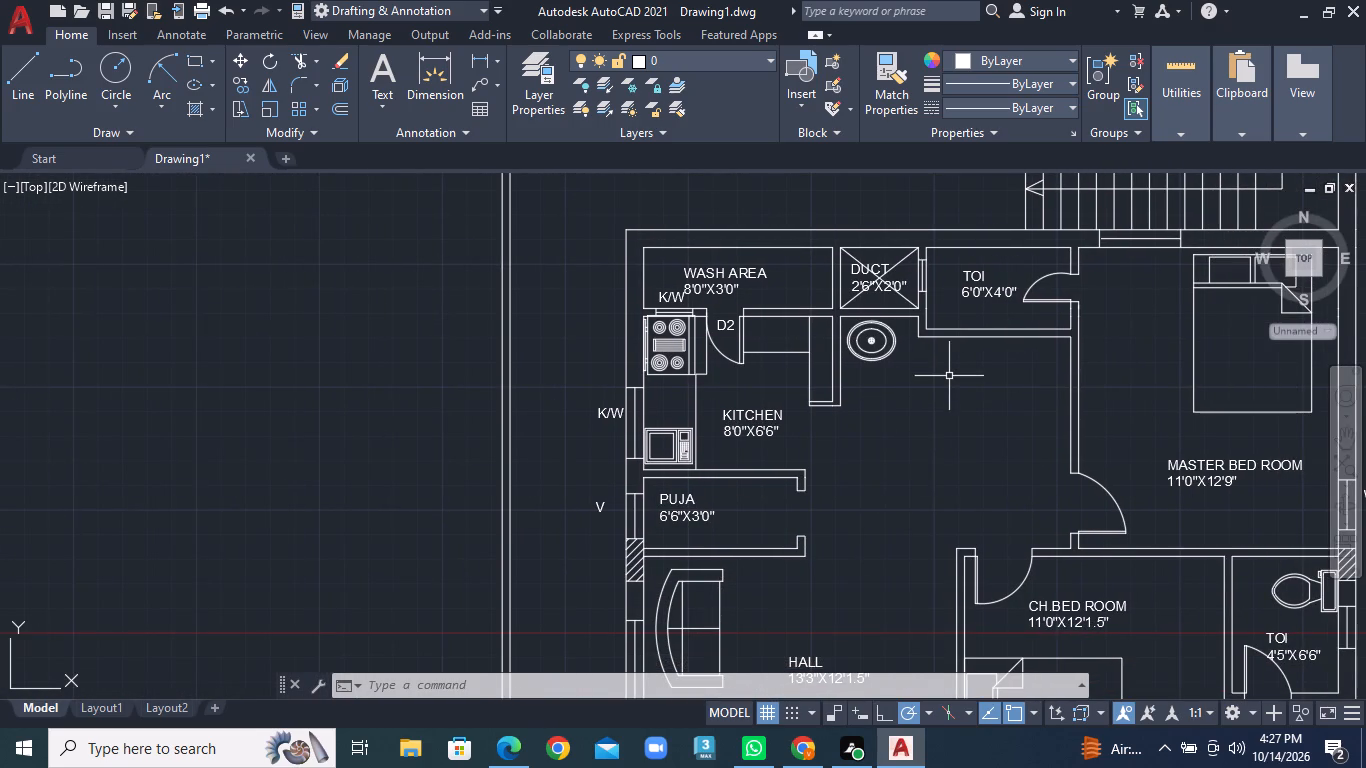
middle_drag(942, 355, 926, 547)
middle_drag(894, 290, 856, 574)
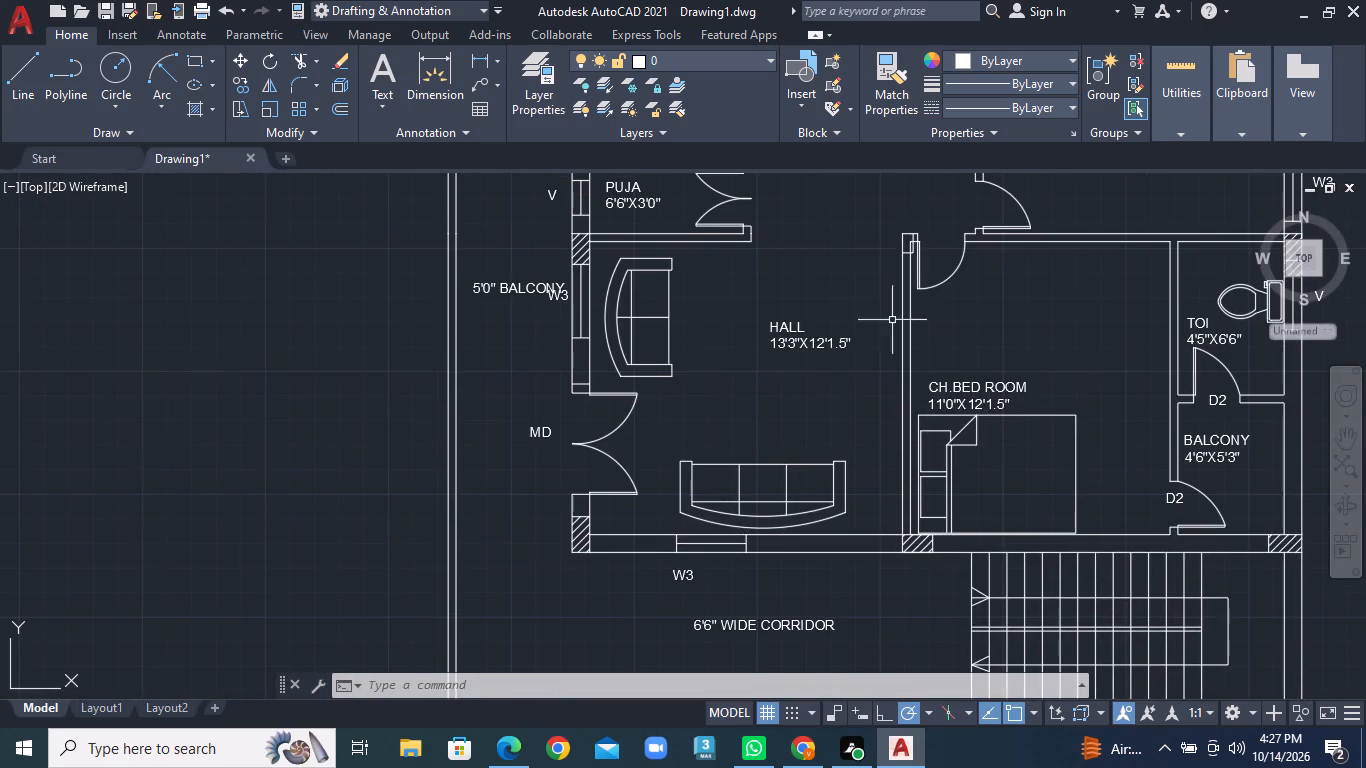
middle_drag(895, 282, 872, 476)
click(854, 276)
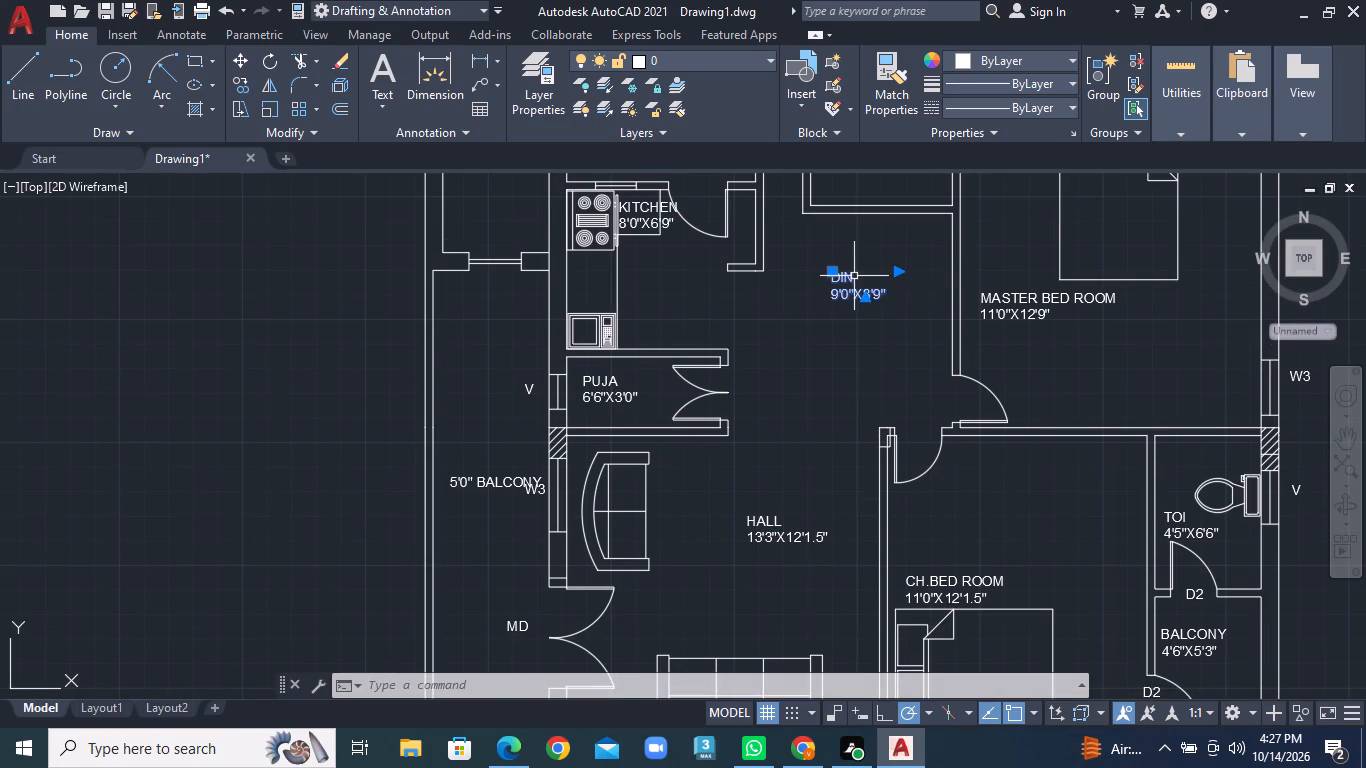
right_click(854, 276)
click(917, 400)
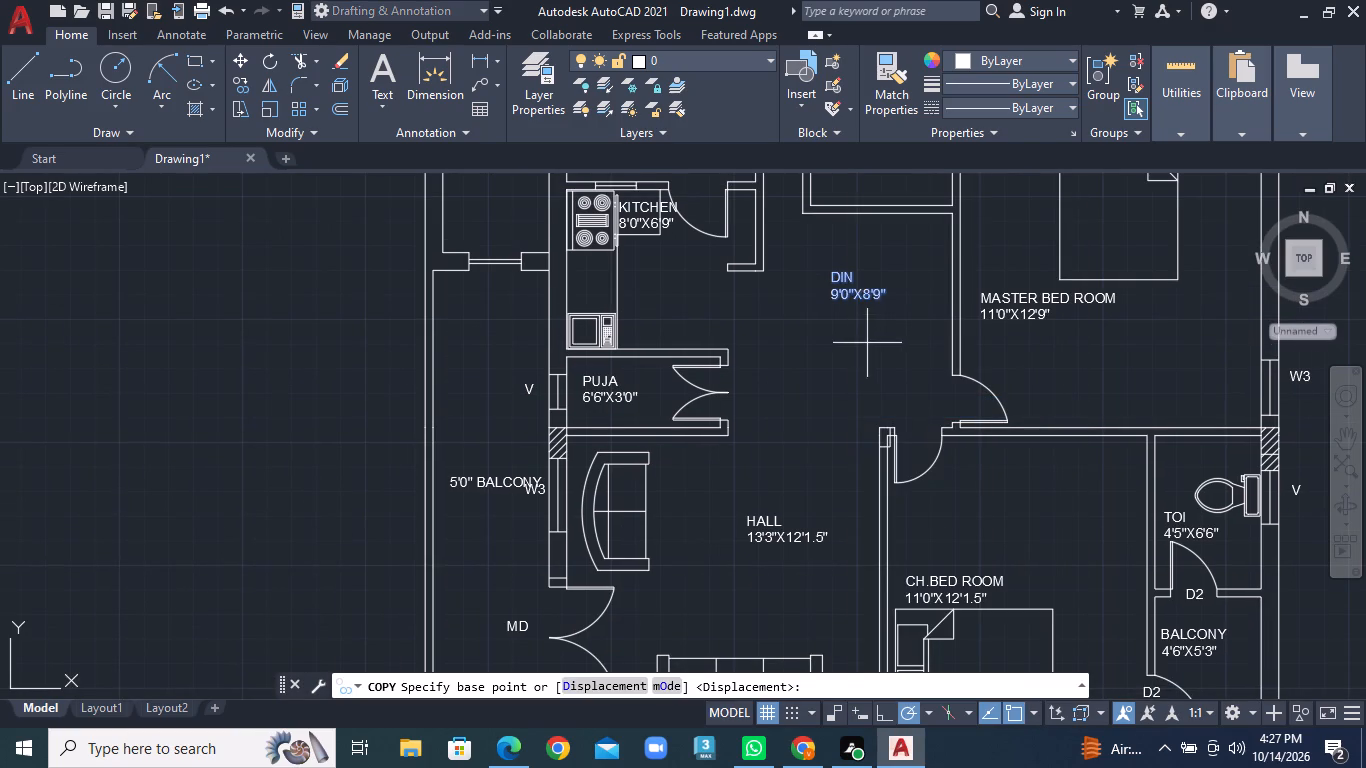
click(846, 285)
middle_drag(973, 587, 954, 279)
middle_drag(911, 578, 896, 555)
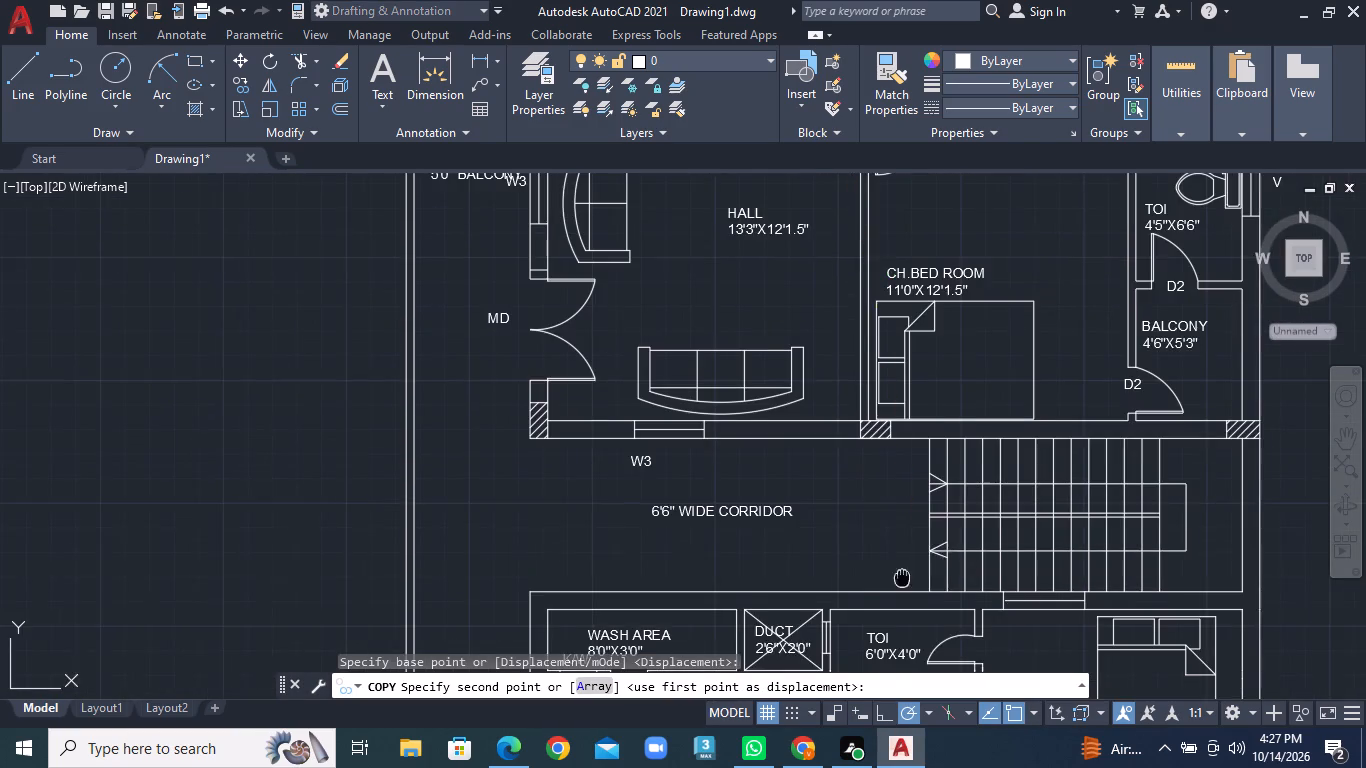
middle_drag(896, 555, 949, 244)
click(855, 475)
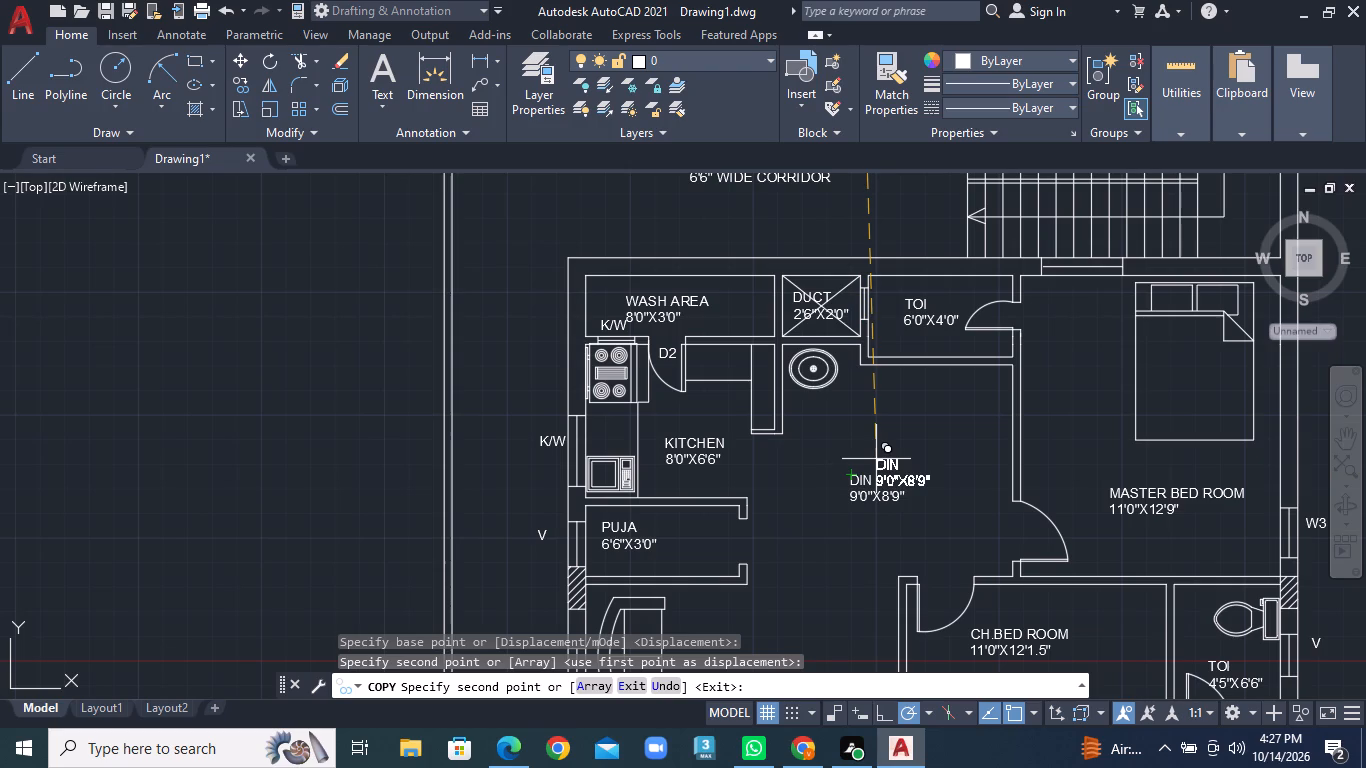
Add the multiline text tag "D1" at the door of the south unit's CH.BED ROOM.
click(382, 101)
click(430, 146)
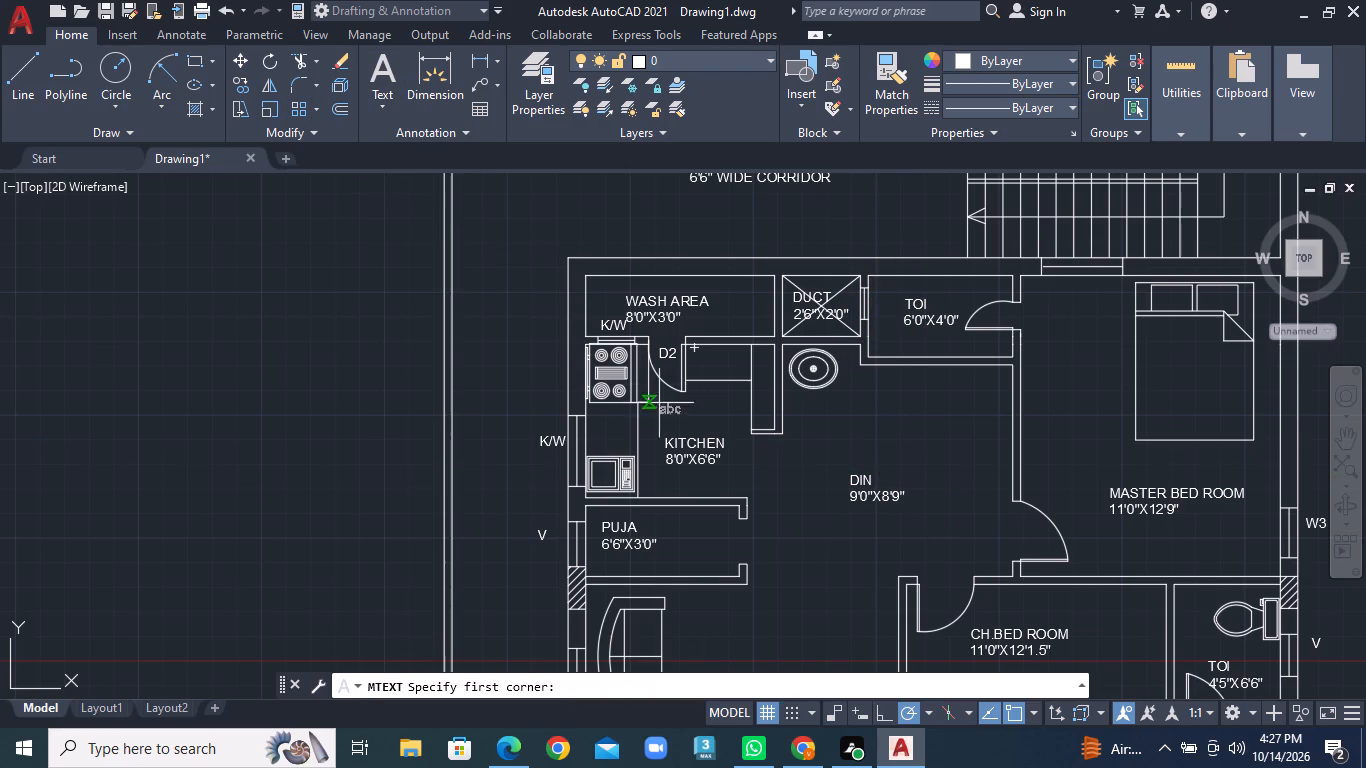
scroll(912, 583, up, 1)
middle_drag(912, 578, 836, 449)
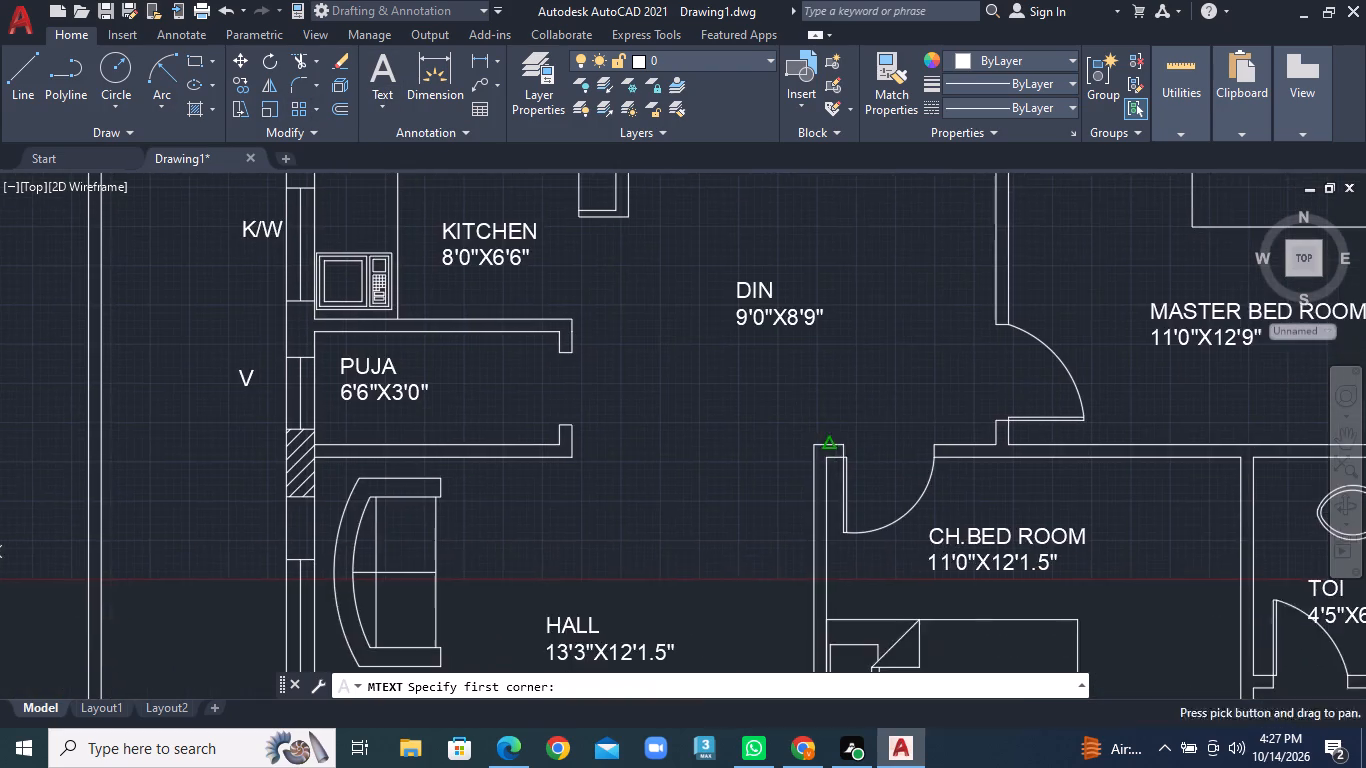
scroll(856, 464, up, 2)
click(874, 465)
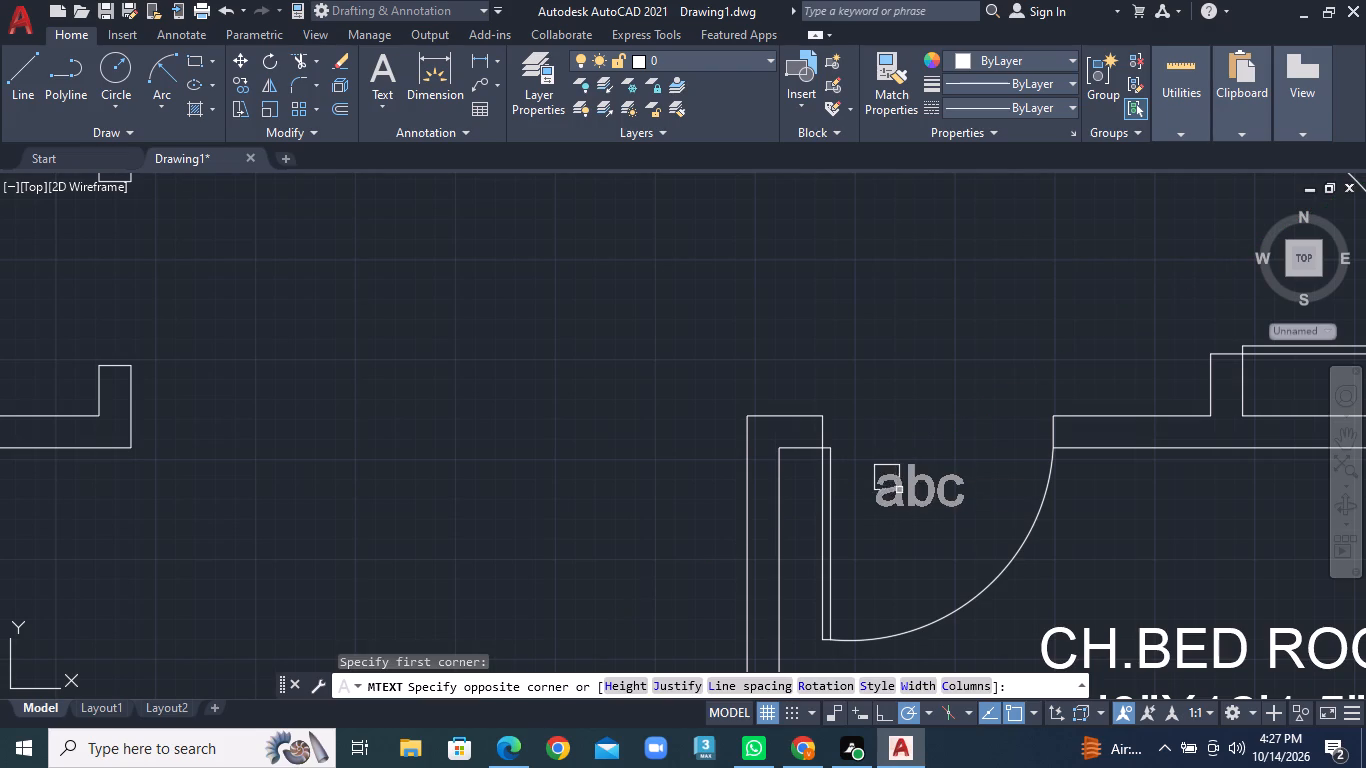
click(937, 527)
text(D1)
click(997, 438)
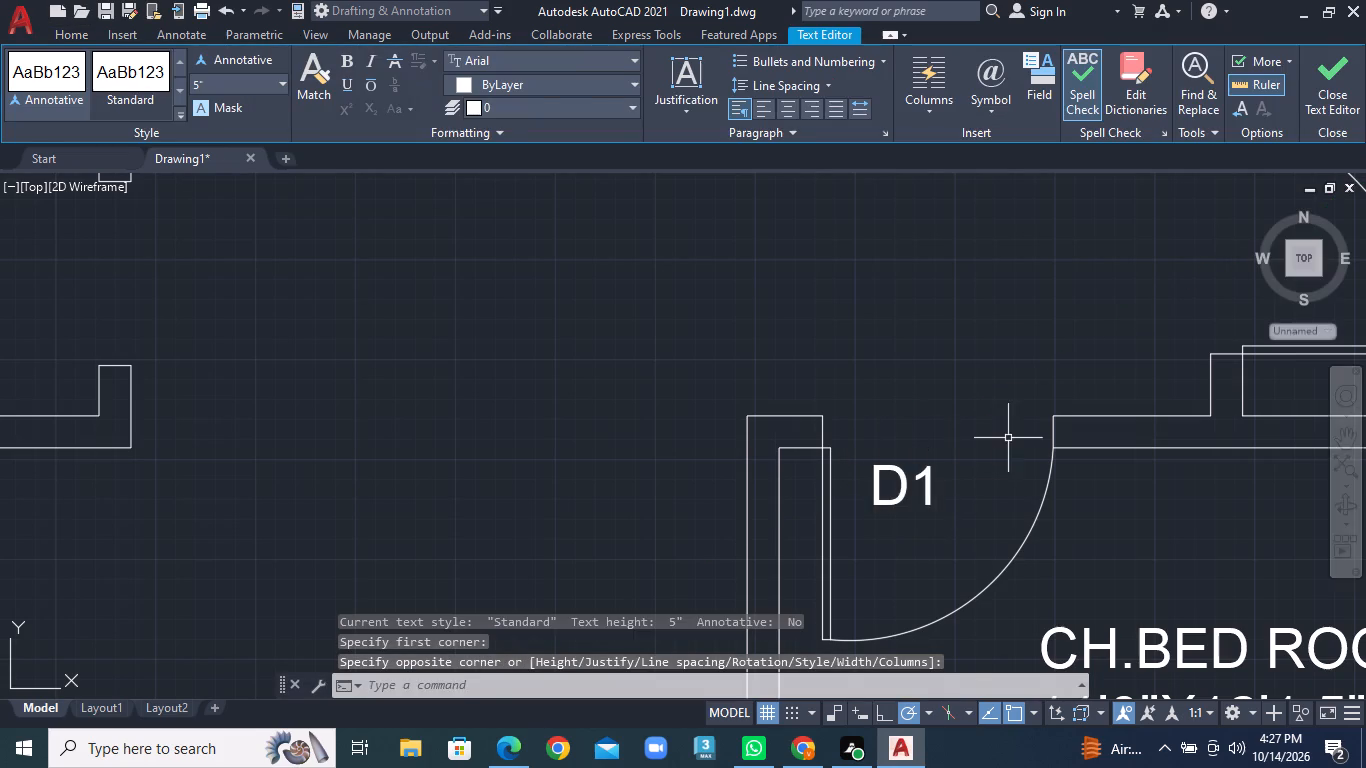
Add the multiline text tag "D1" at the door between the south unit's dining area and master bedroom.
scroll(1025, 425, down, 2)
middle_click(1071, 366)
middle_drag(991, 421, 816, 524)
scroll(905, 493, up, 1)
right_click(898, 475)
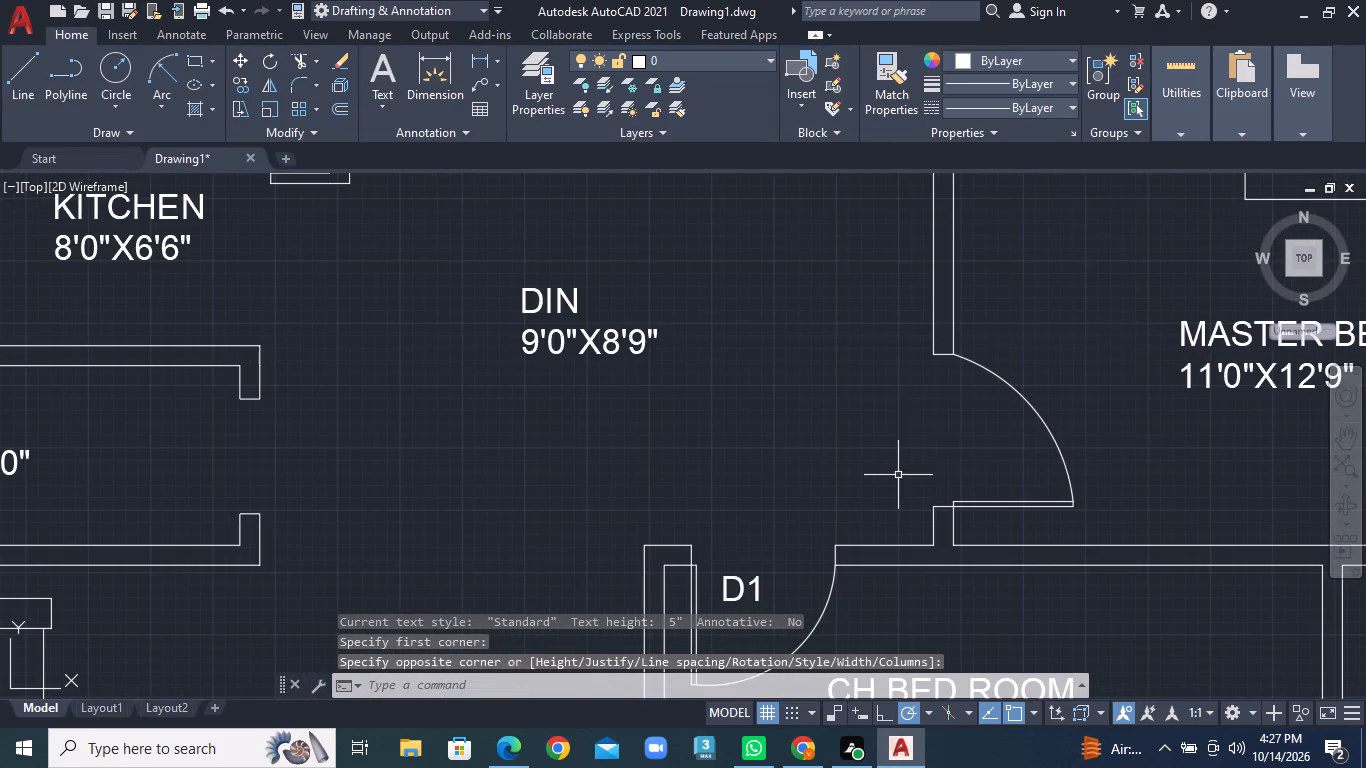
click(973, 111)
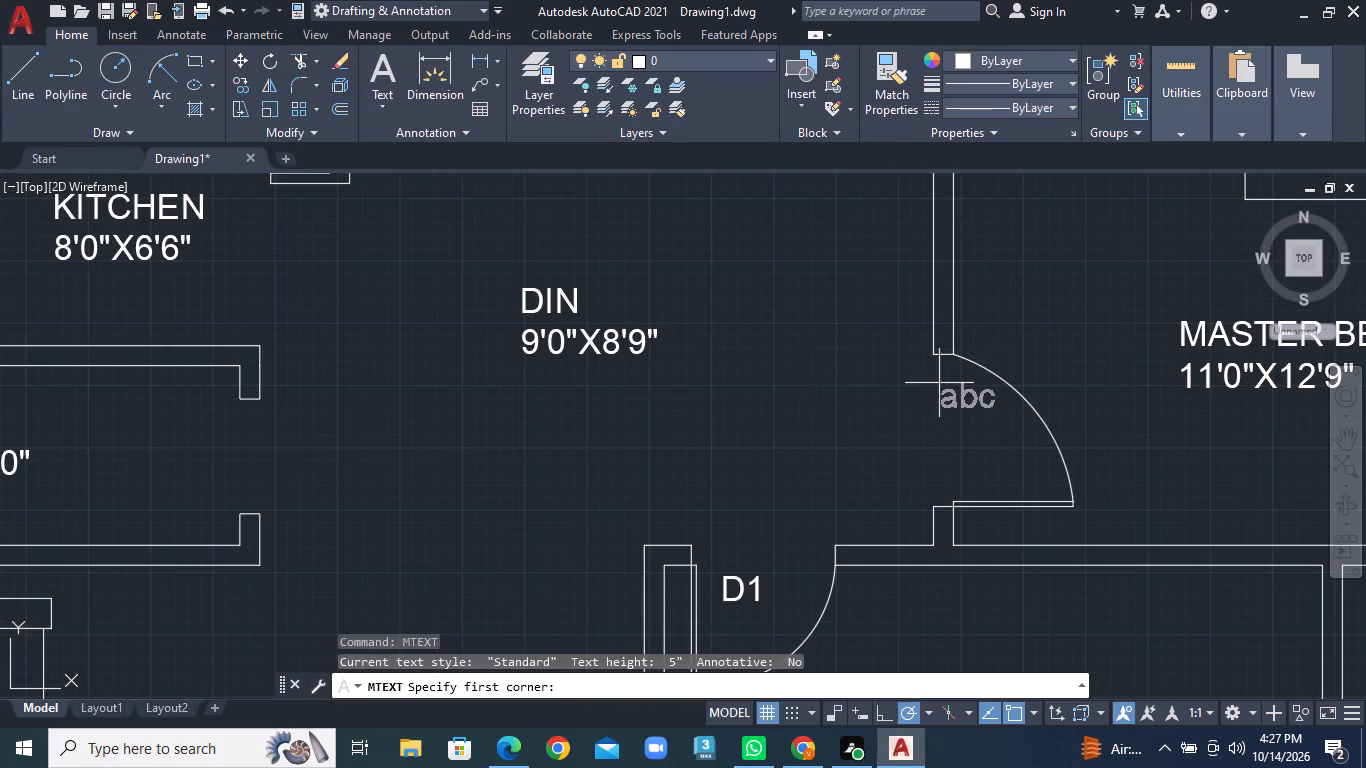
click(939, 410)
click(1000, 463)
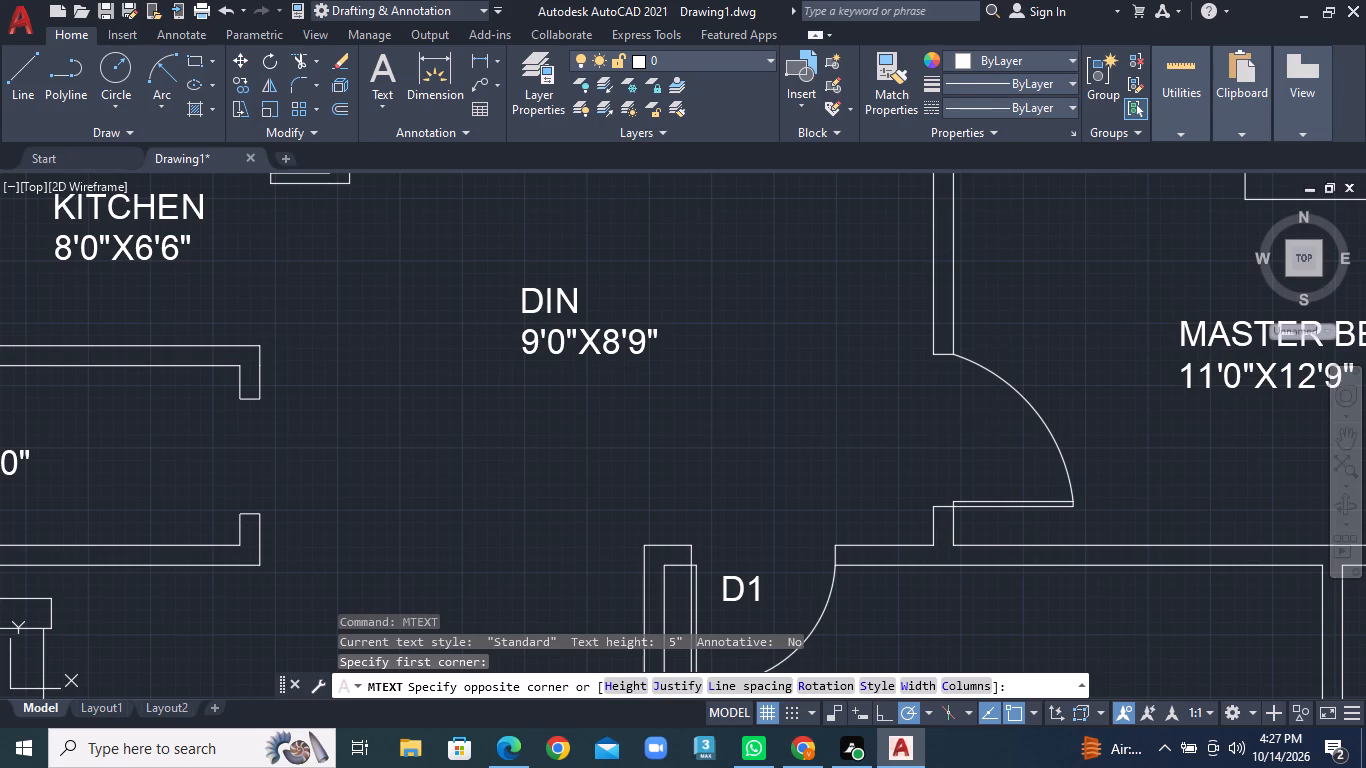
text(D1)
click(902, 455)
Add the multiline text tag "D2" at the door between the south unit's 6'0"X4'0" toilet and the master bedroom.
scroll(930, 336, down, 2)
middle_drag(930, 289, 927, 289)
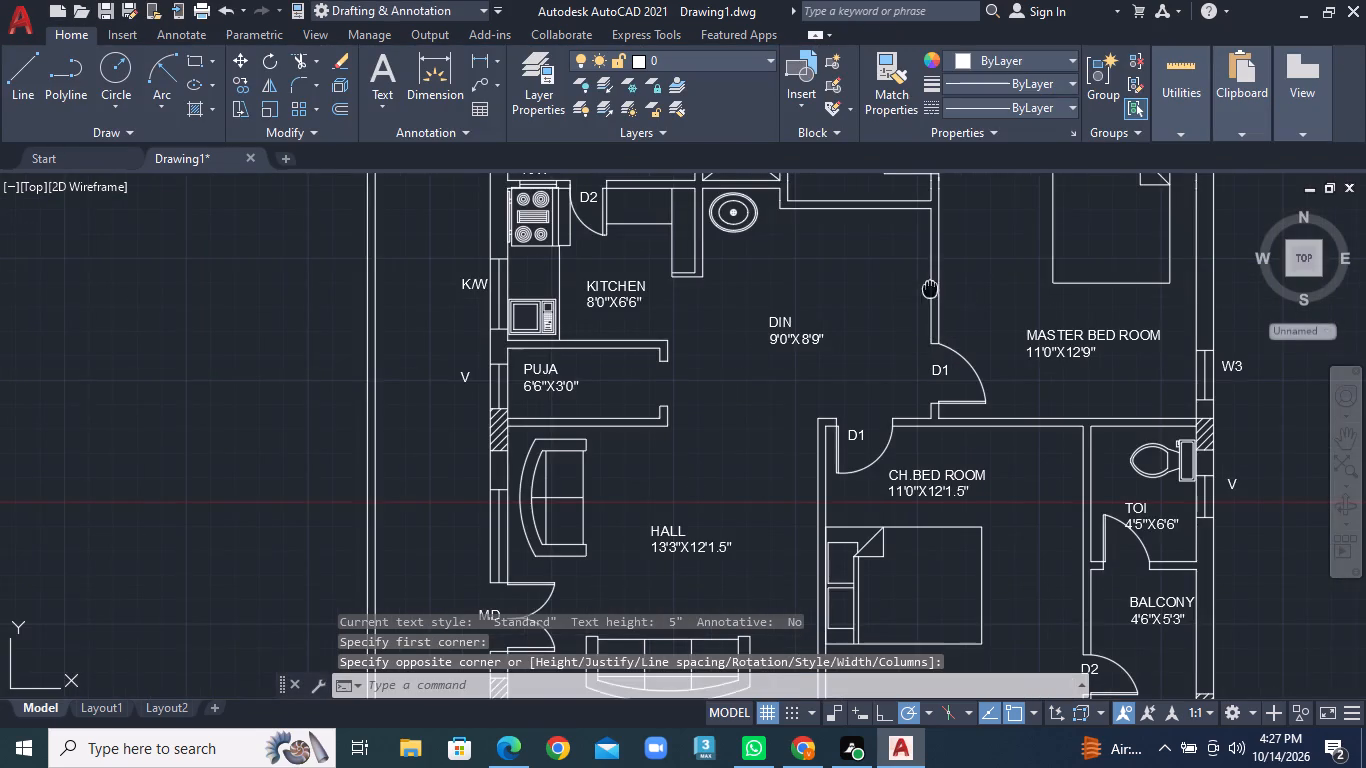
middle_drag(927, 289, 845, 537)
scroll(879, 344, up, 4)
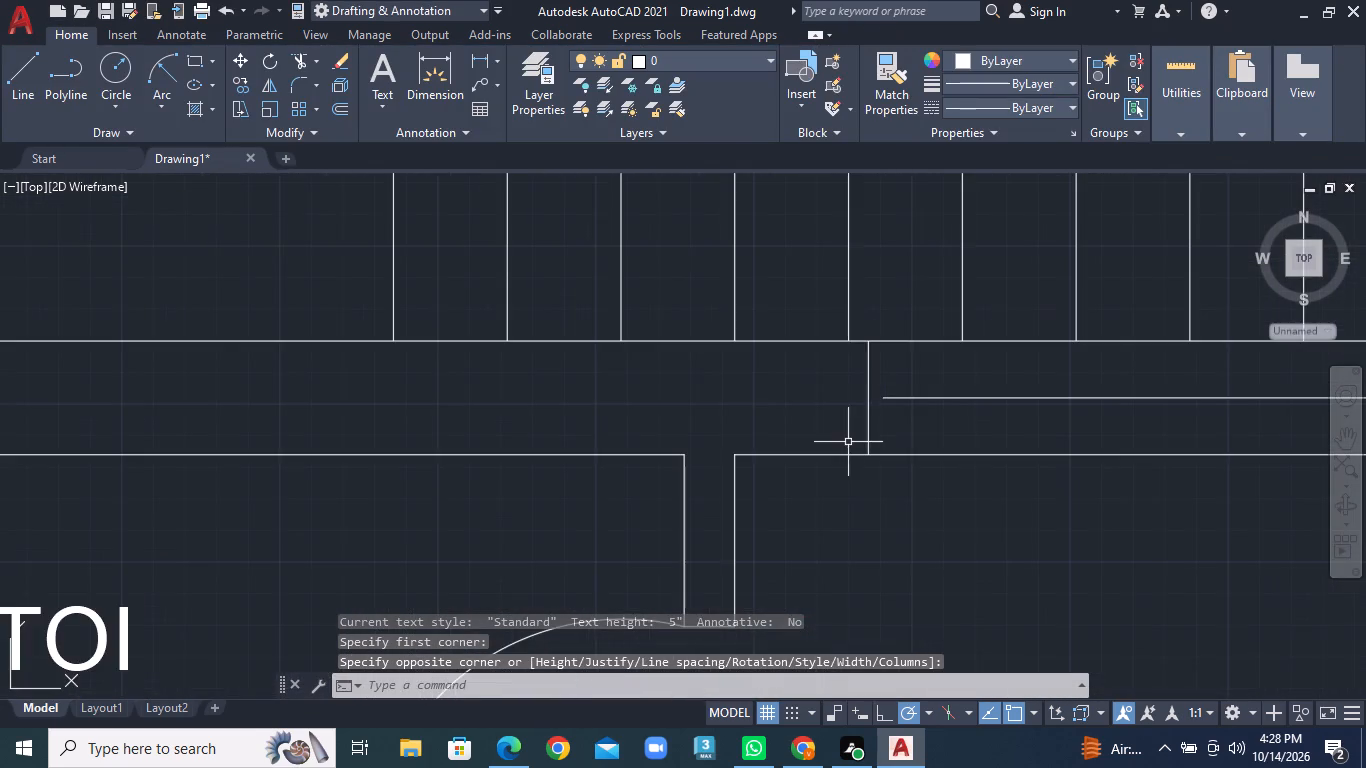
middle_drag(848, 442, 940, 224)
right_click(867, 511)
click(977, 153)
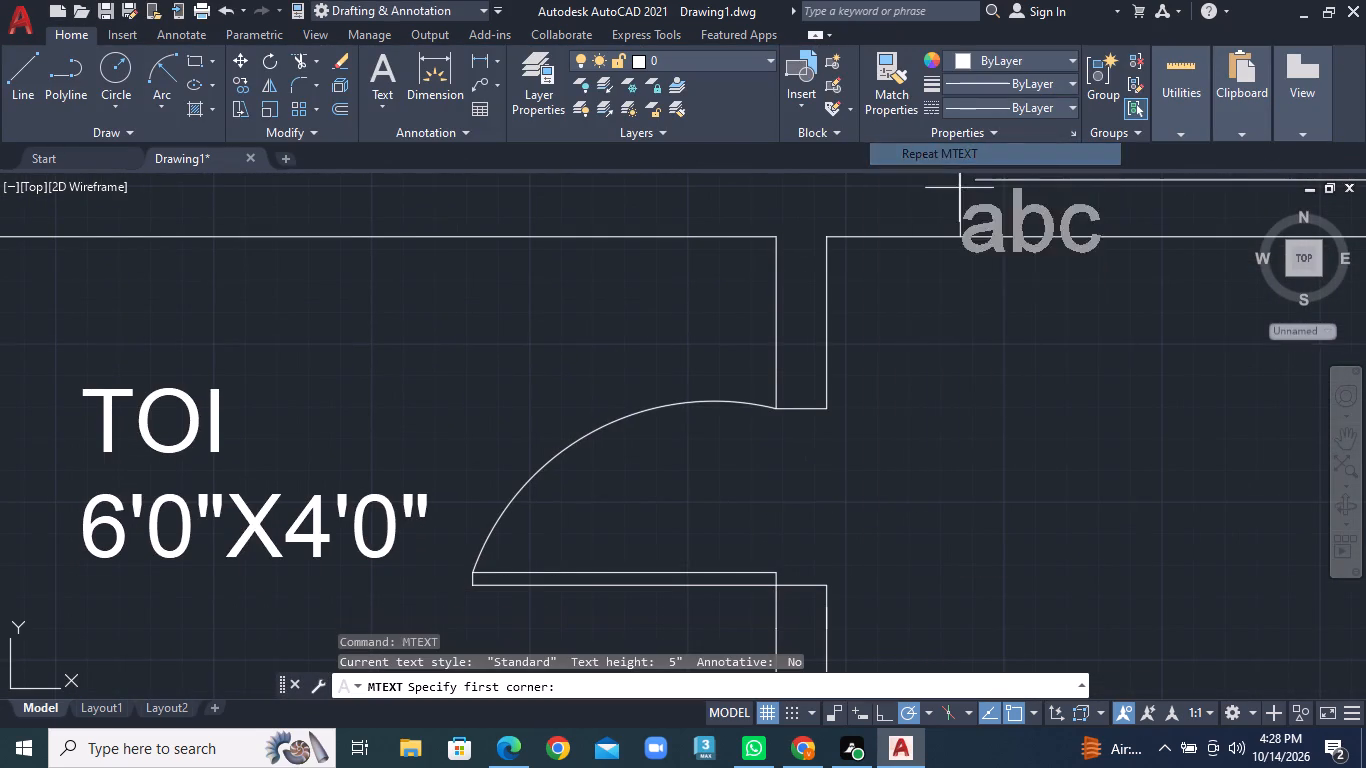
click(711, 443)
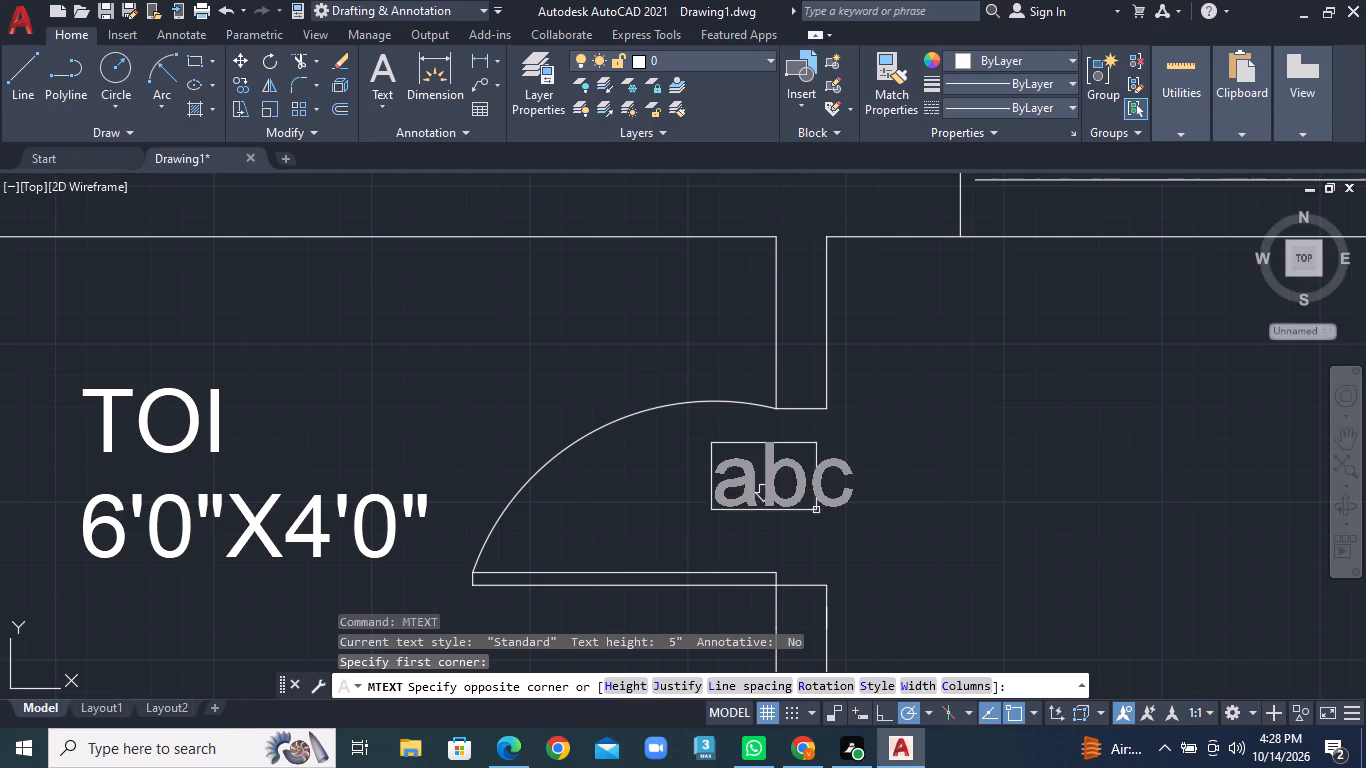
click(816, 510)
text(D2)
click(904, 516)
Add the multiline text tag "W3" outside the window in the south wall of the south unit's hall.
scroll(904, 516, down, 3)
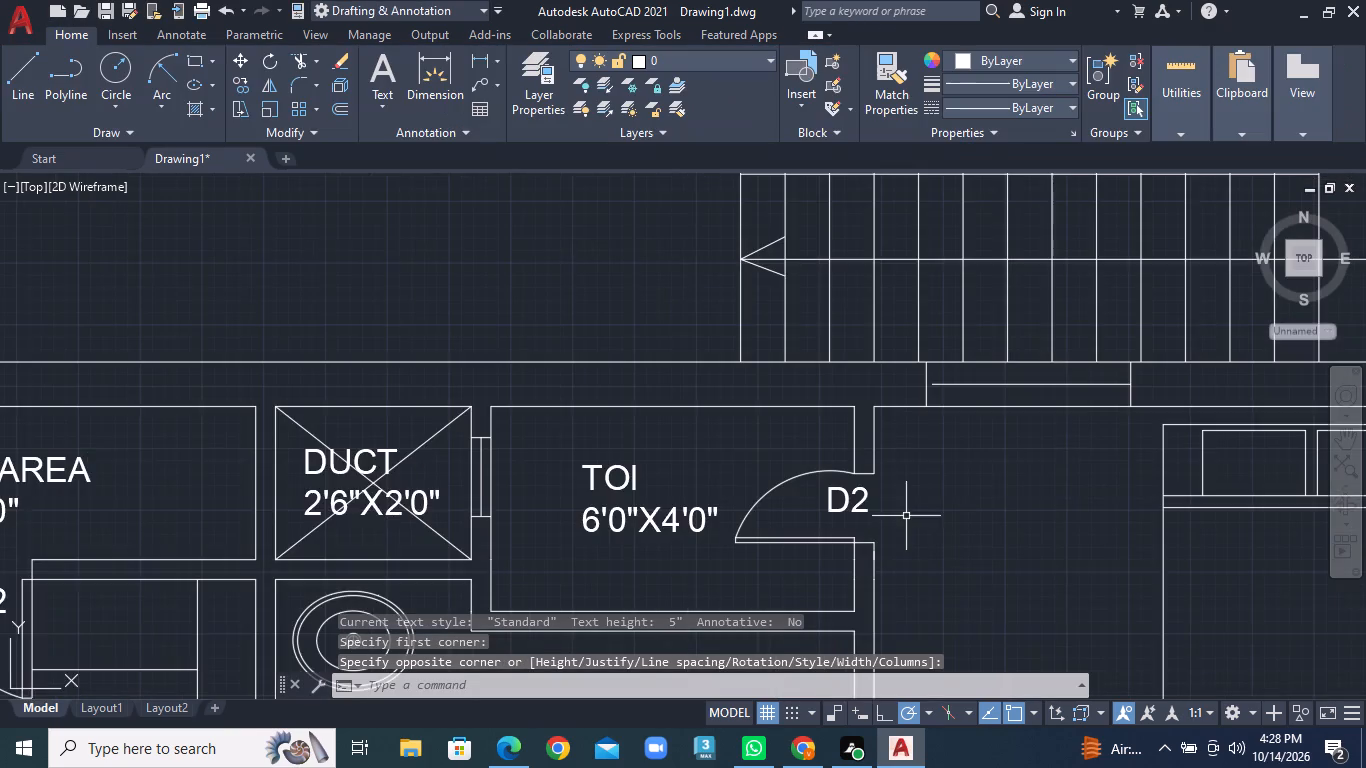
scroll(938, 506, down, 2)
middle_drag(969, 515, 866, 310)
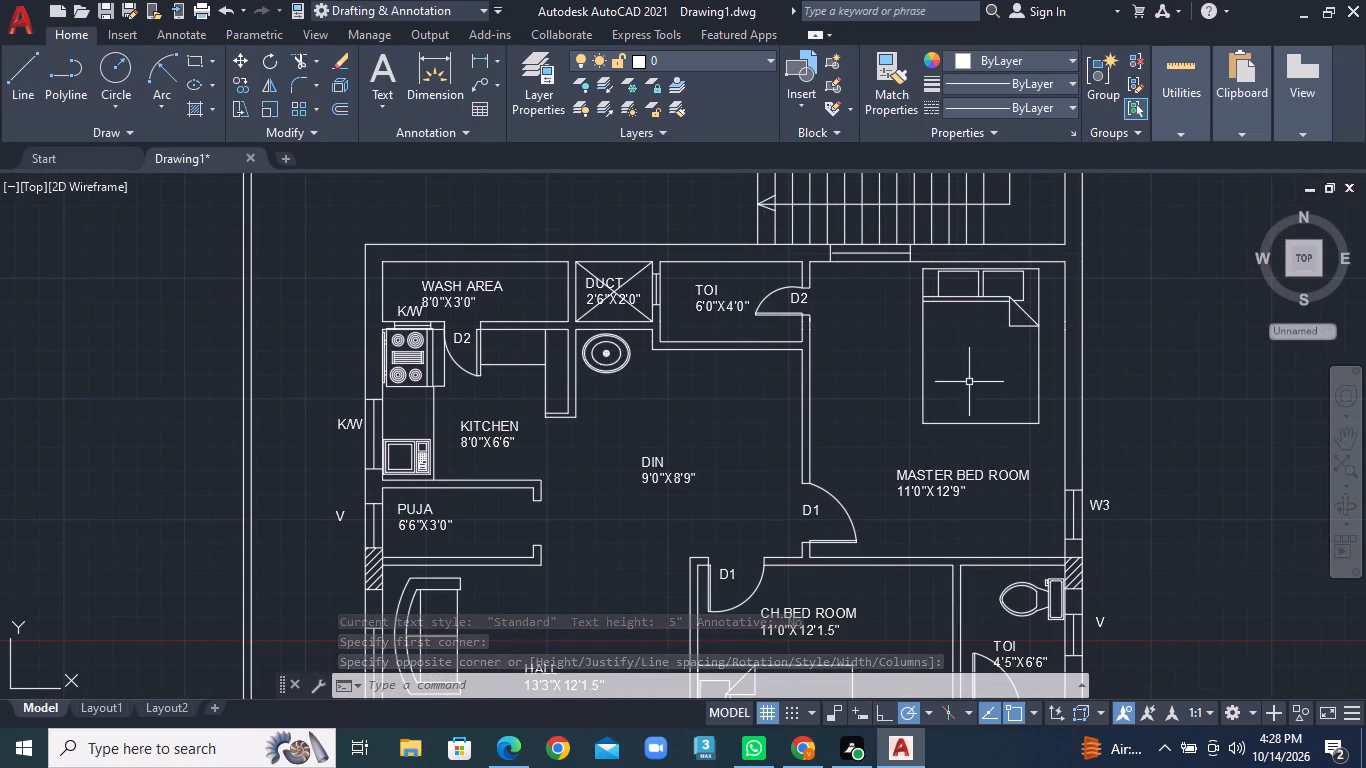
middle_drag(993, 499, 975, 319)
middle_drag(964, 541, 991, 393)
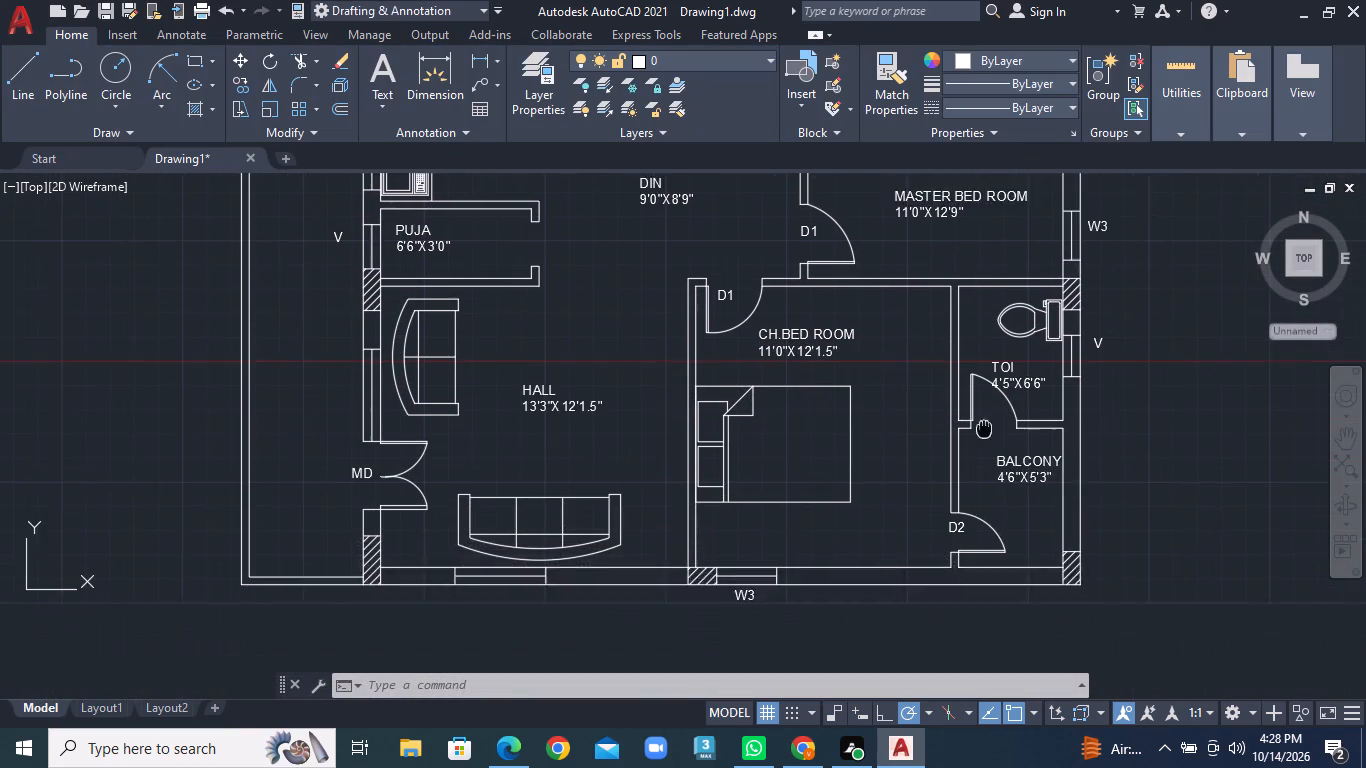
middle_drag(991, 393, 997, 333)
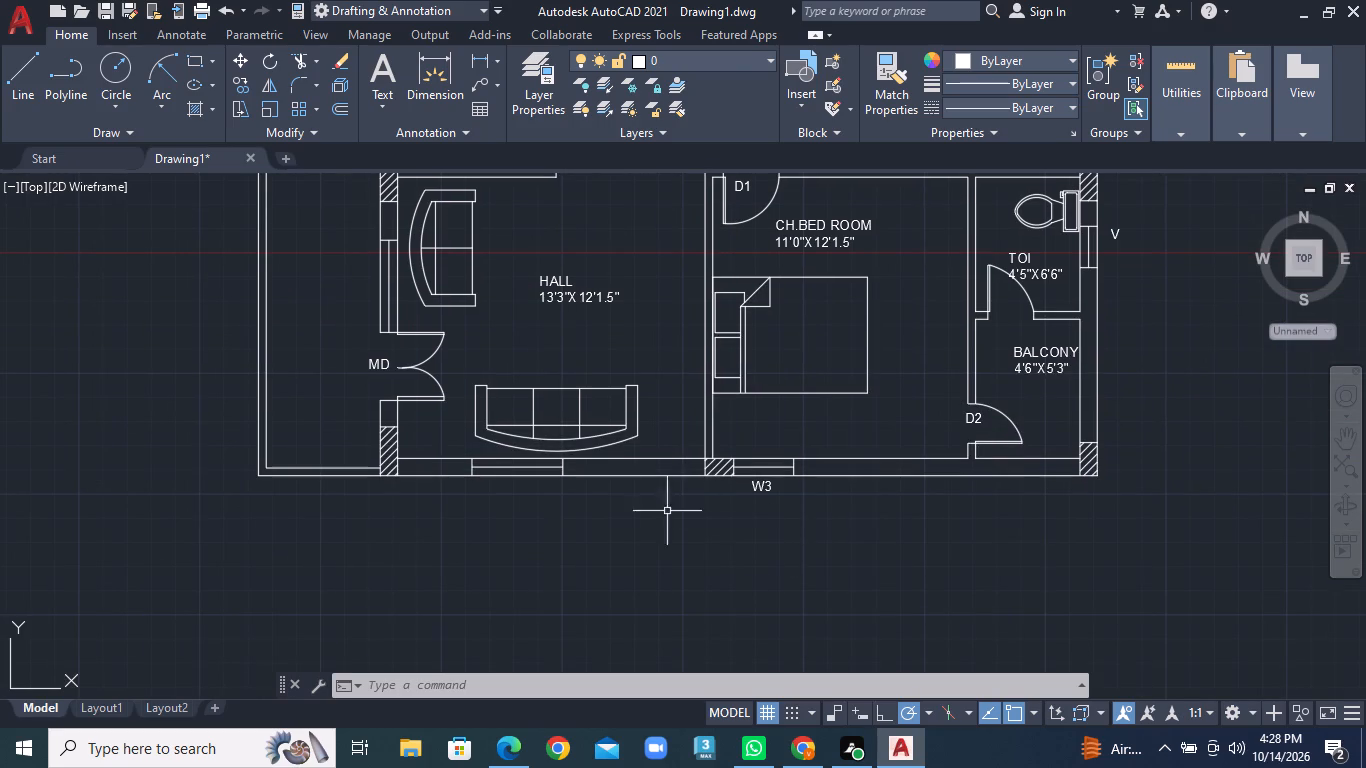
scroll(511, 485, up, 2)
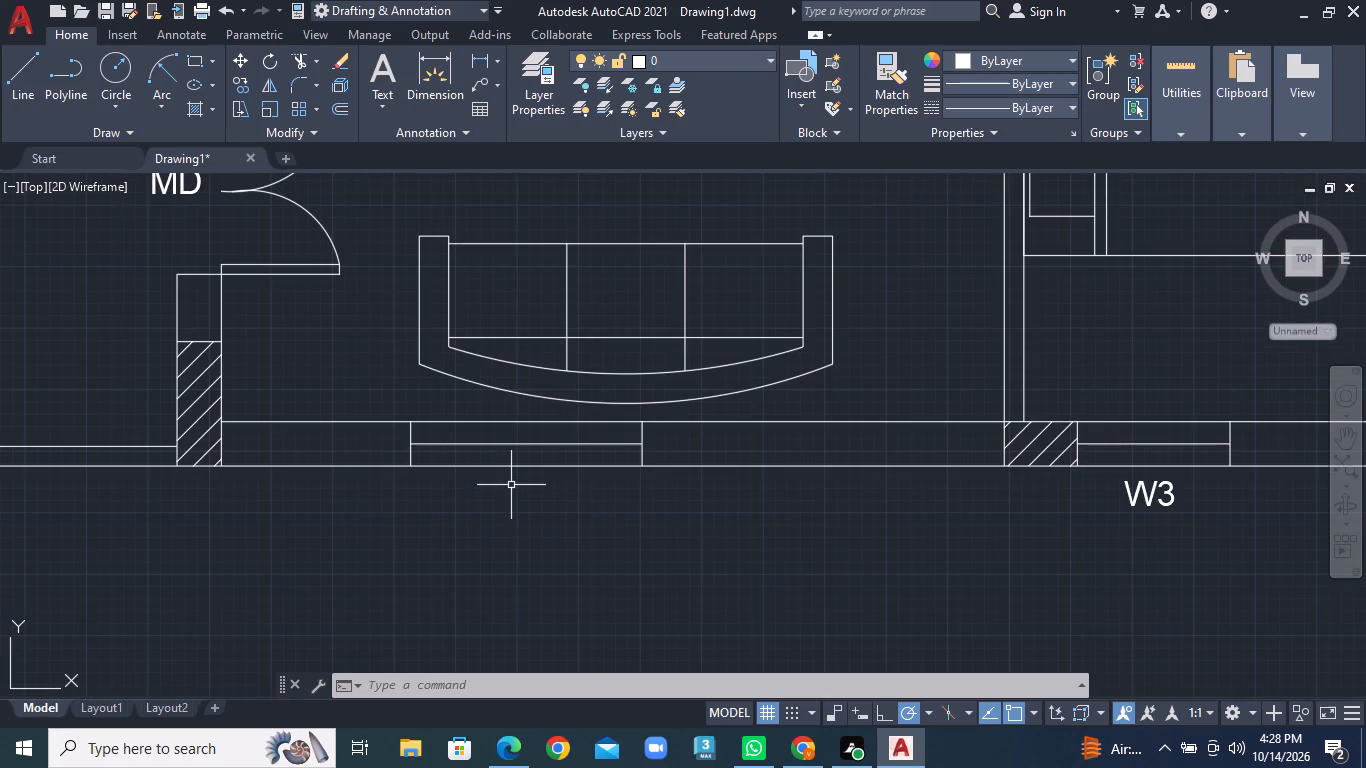
right_click(508, 485)
click(615, 121)
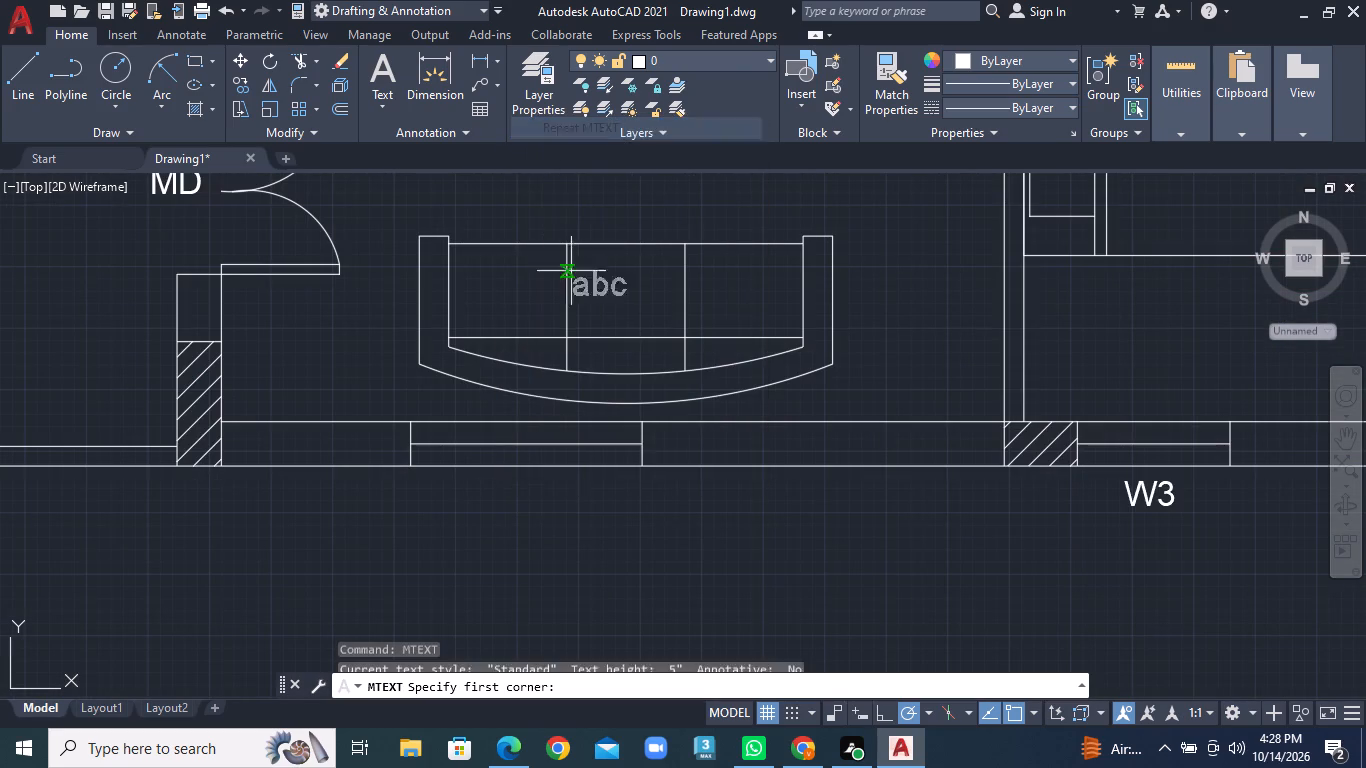
click(490, 486)
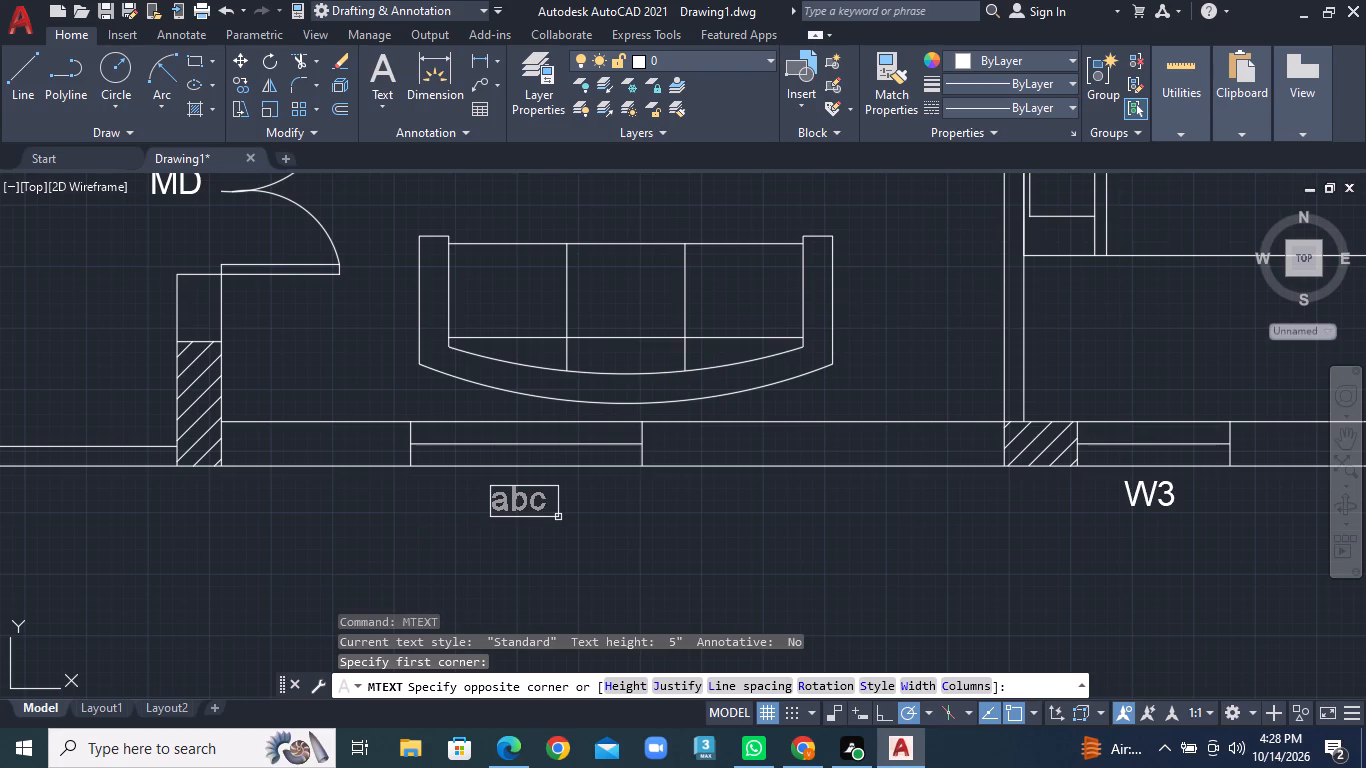
click(572, 514)
key(w)
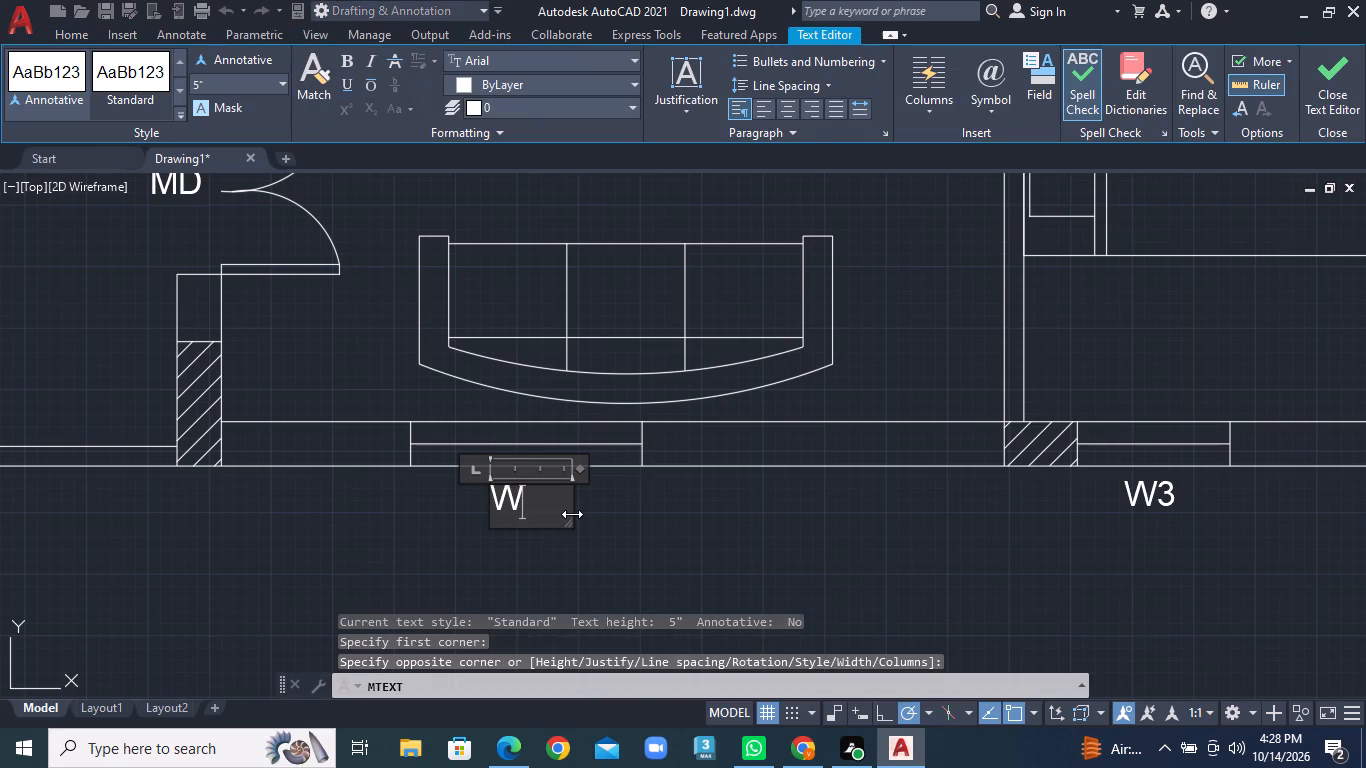
key(3)
click(623, 514)
Add the multiline text label "UP" in the corridor beside the arrow of the staircase's north flight.
scroll(623, 514, down, 2)
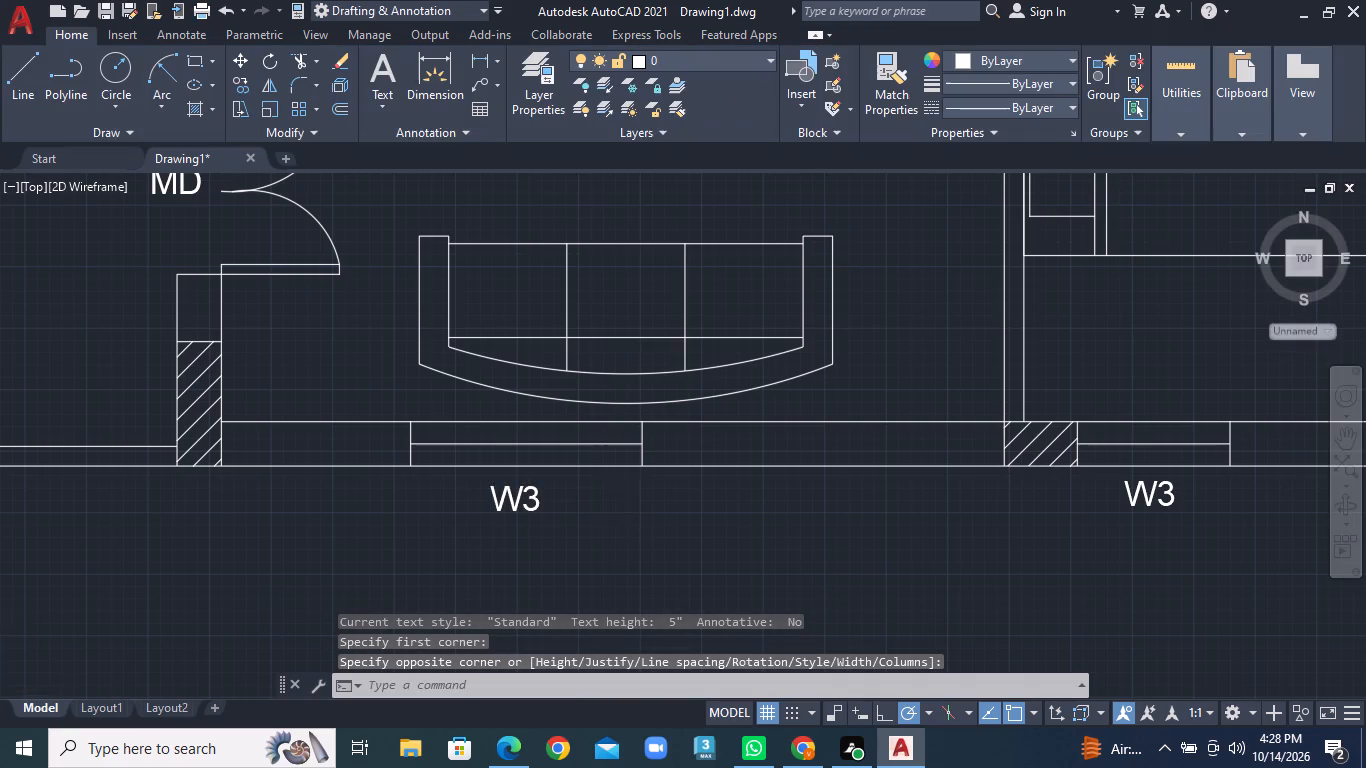
middle_drag(776, 405, 774, 510)
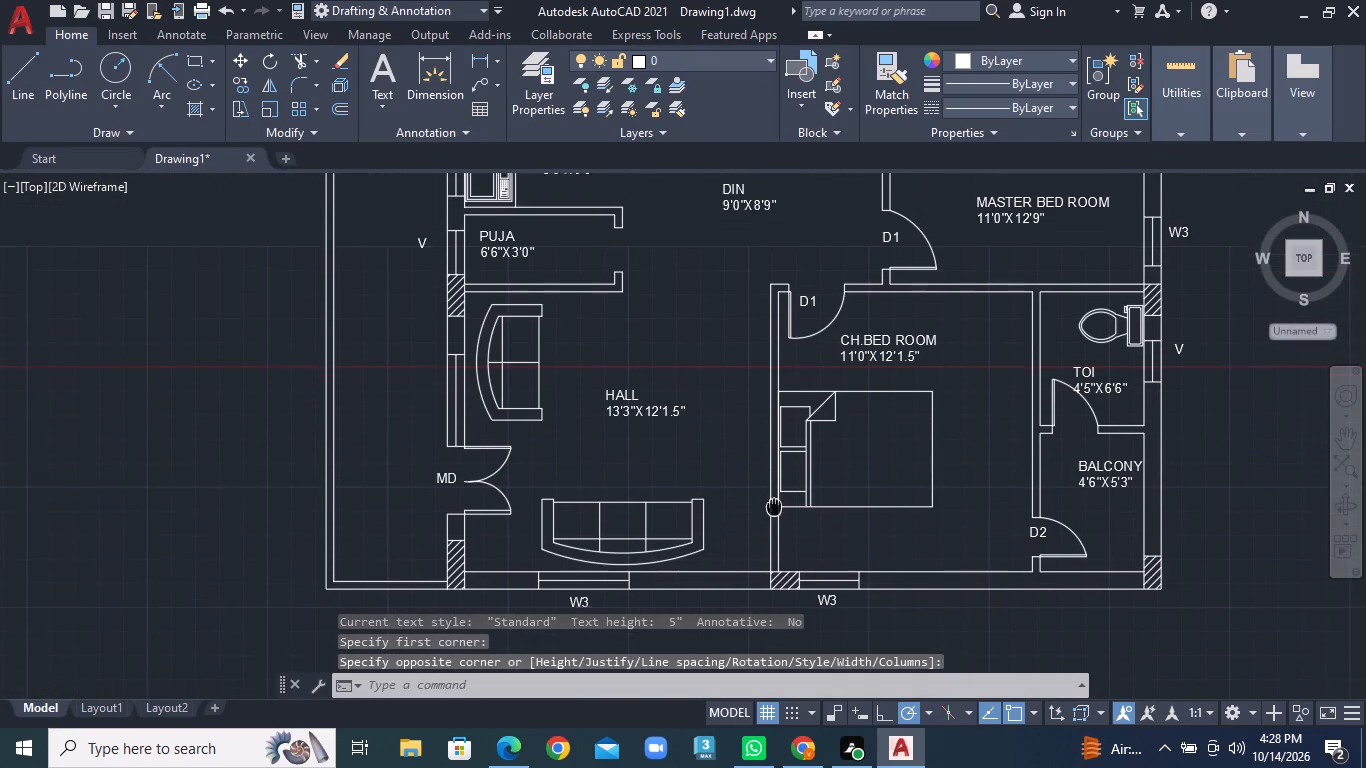
middle_drag(774, 510, 774, 533)
middle_drag(777, 550, 782, 633)
middle_drag(762, 426, 762, 431)
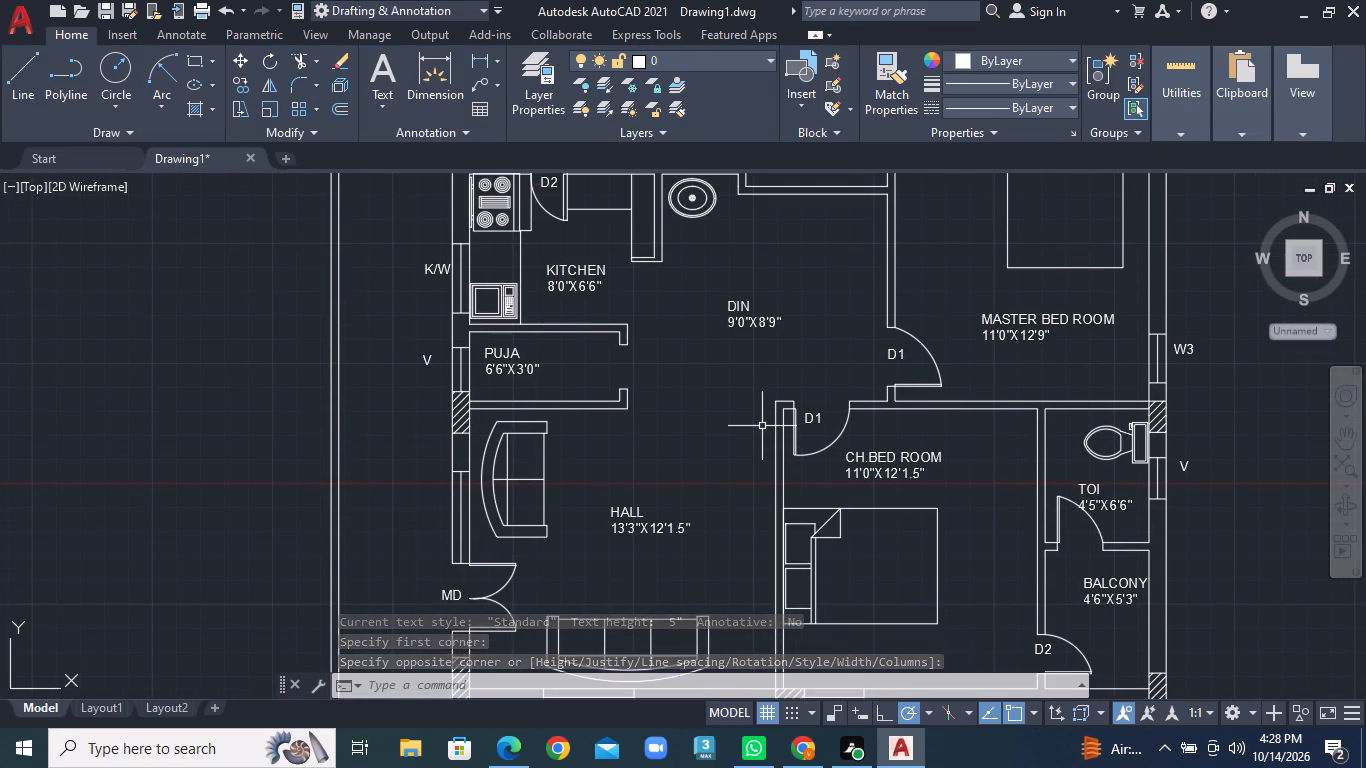
middle_drag(762, 431, 704, 700)
middle_drag(837, 466, 825, 469)
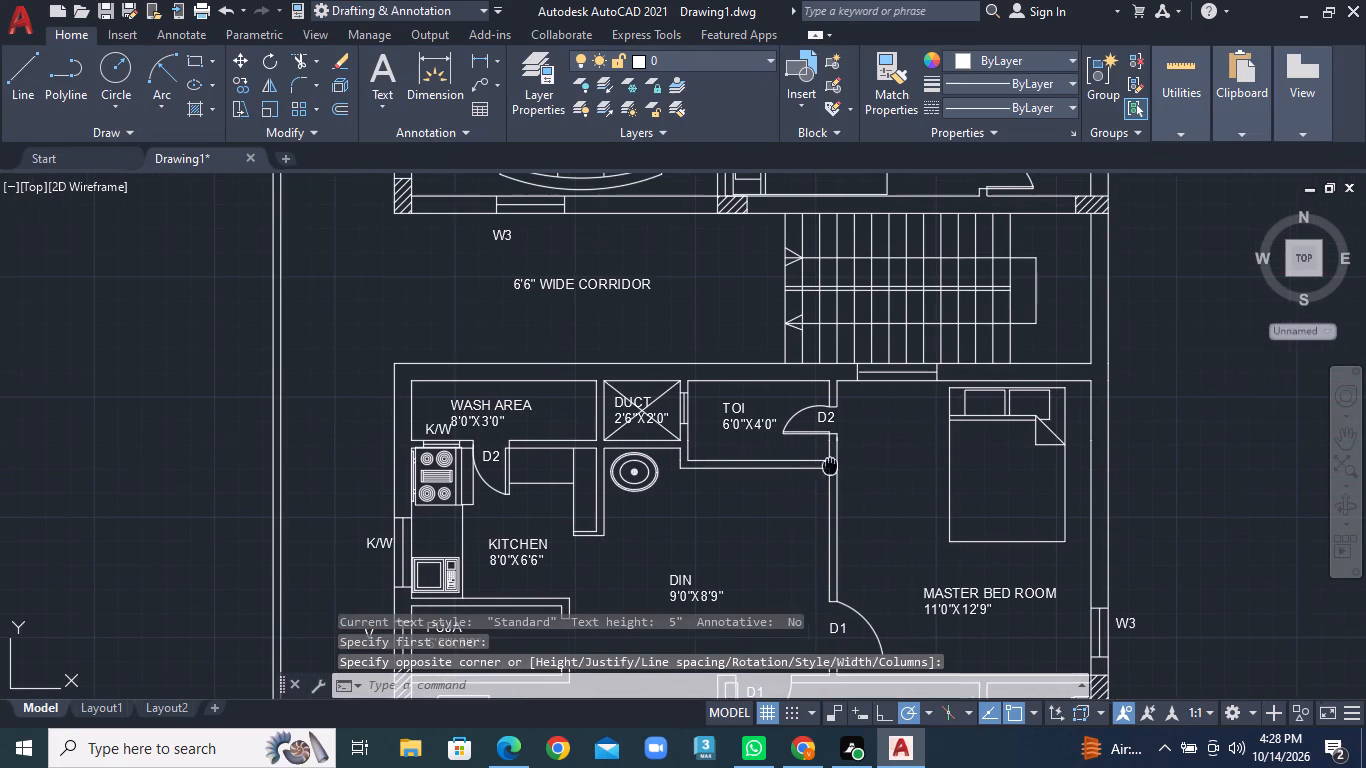
middle_drag(825, 469, 739, 607)
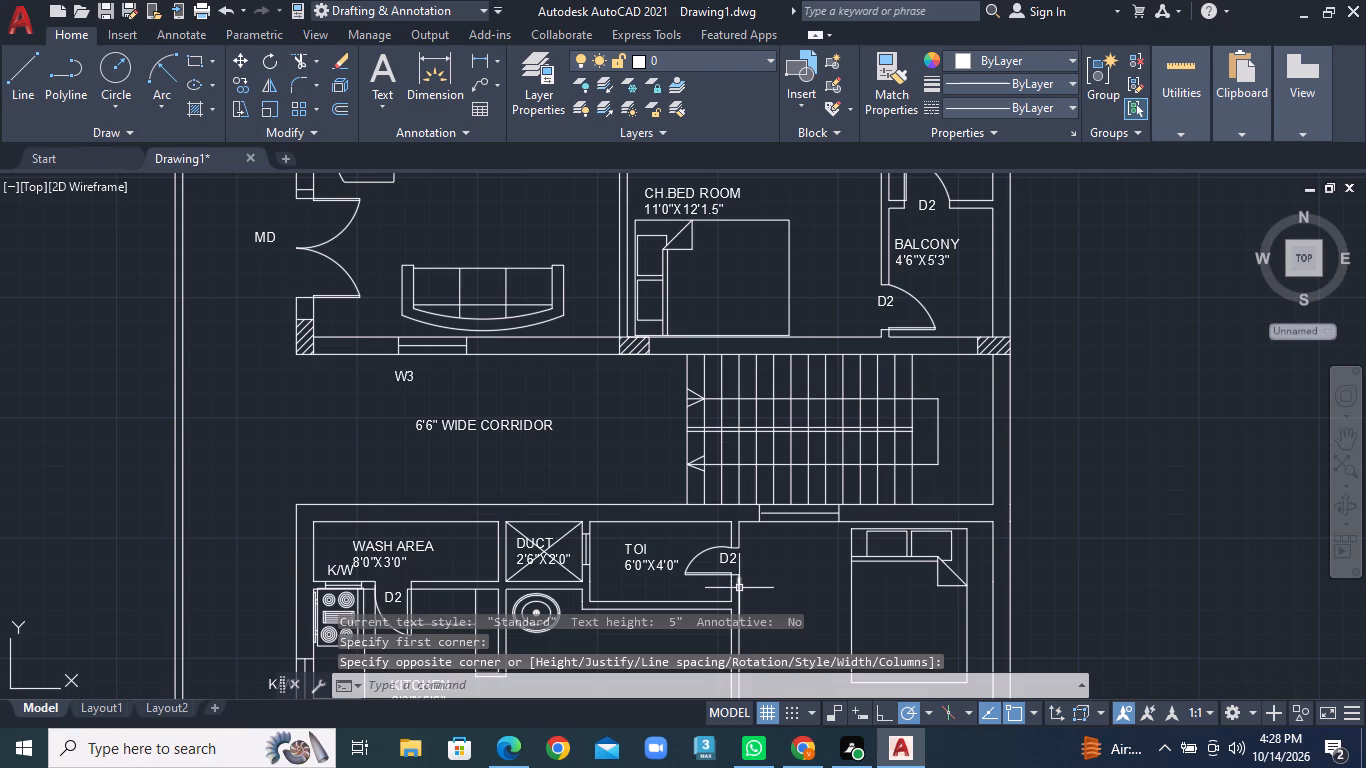
right_click(617, 408)
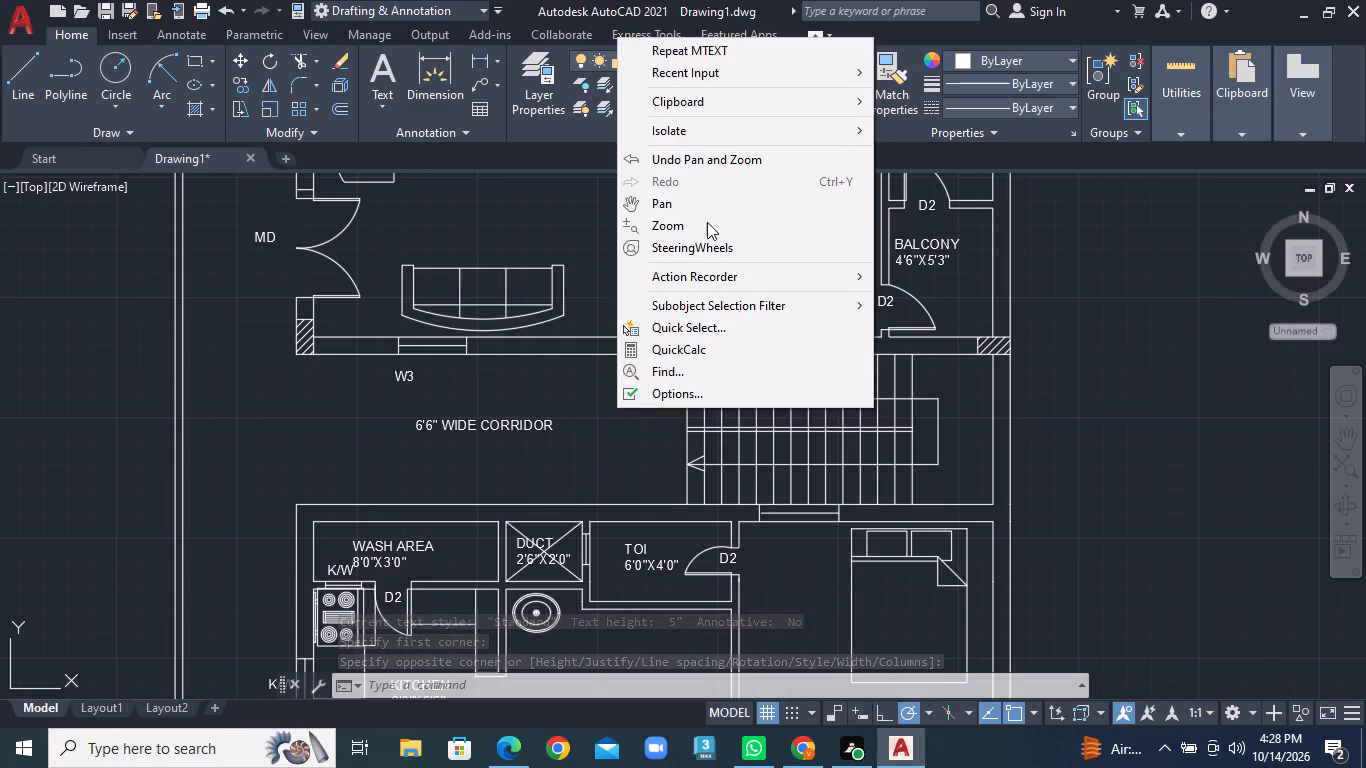
click(715, 50)
scroll(678, 382, up, 3)
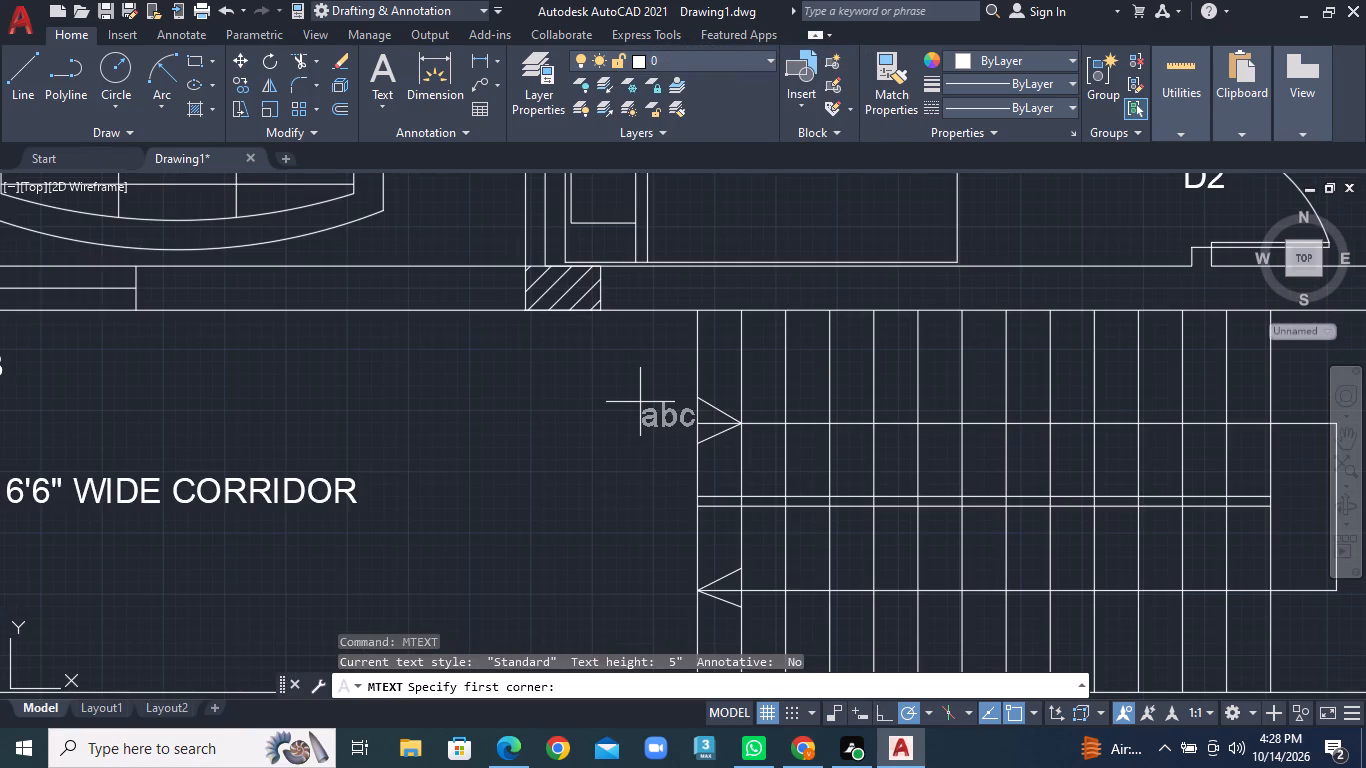
click(616, 406)
click(671, 443)
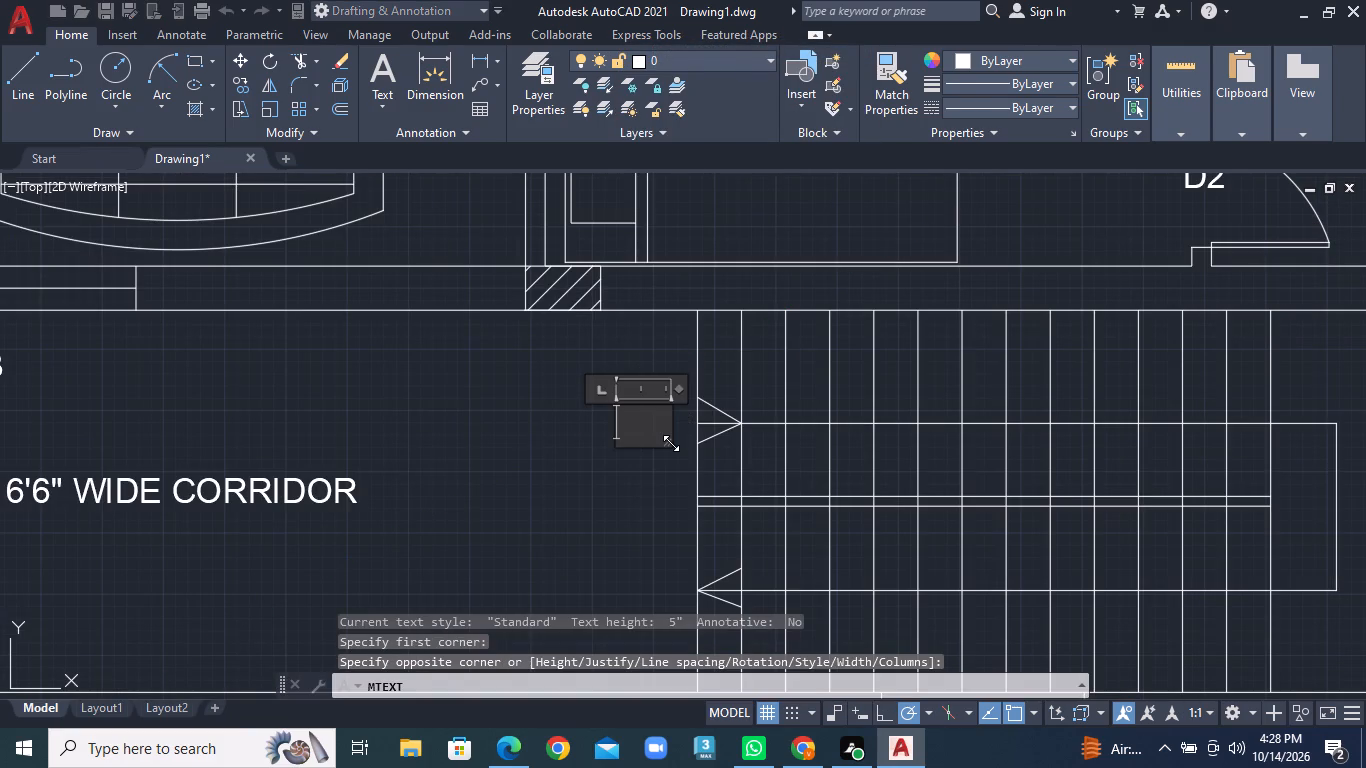
text(UP)
click(653, 505)
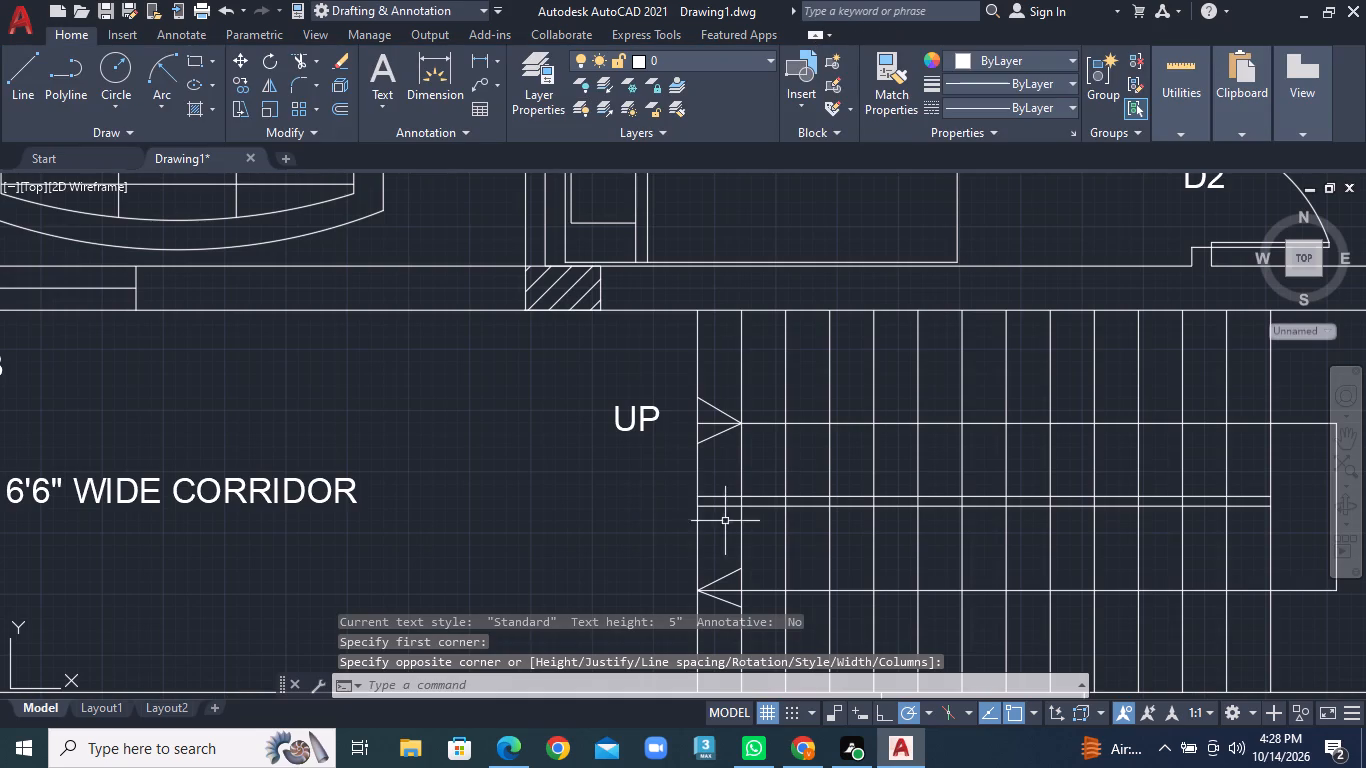
Add the multiline text tag "W3" on the stair side of the window in the south unit's master bedroom north wall.
middle_drag(724, 518, 576, 342)
right_click(790, 469)
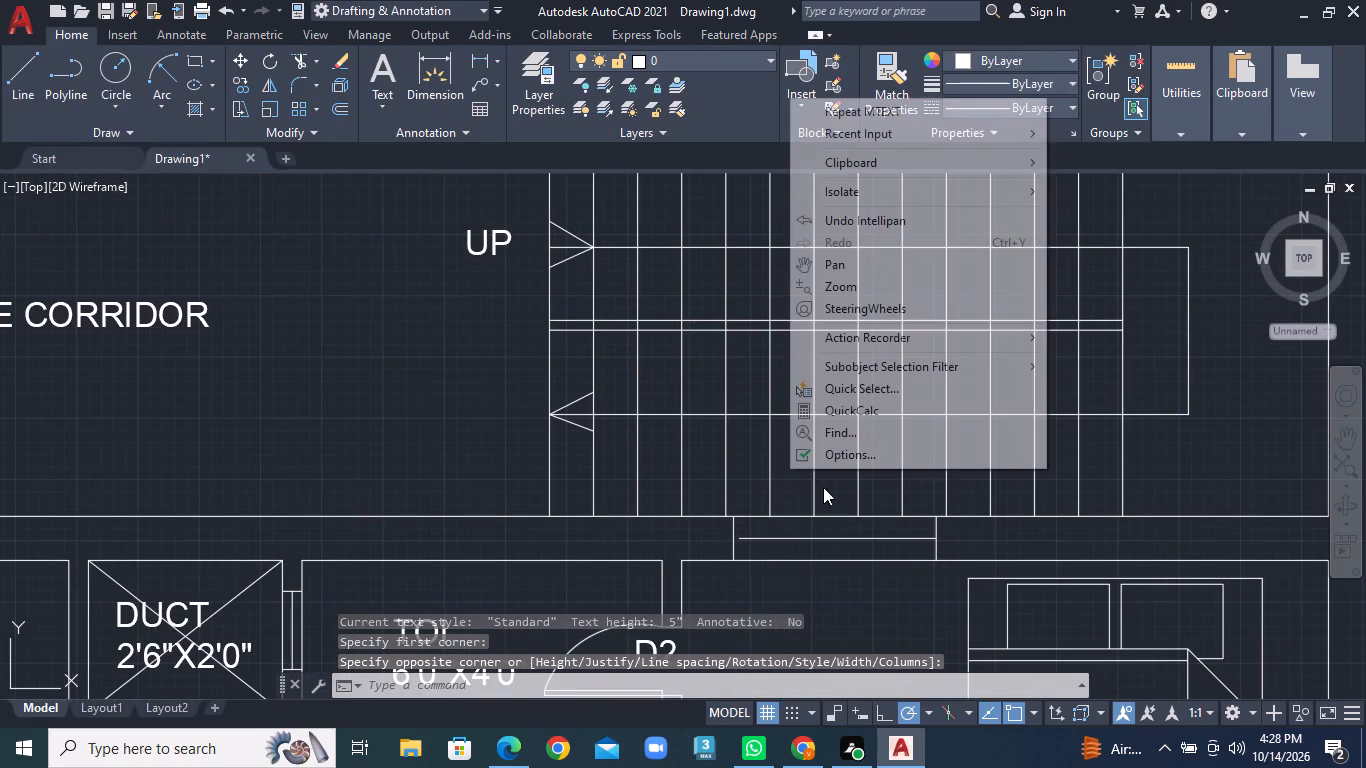
double_click(867, 112)
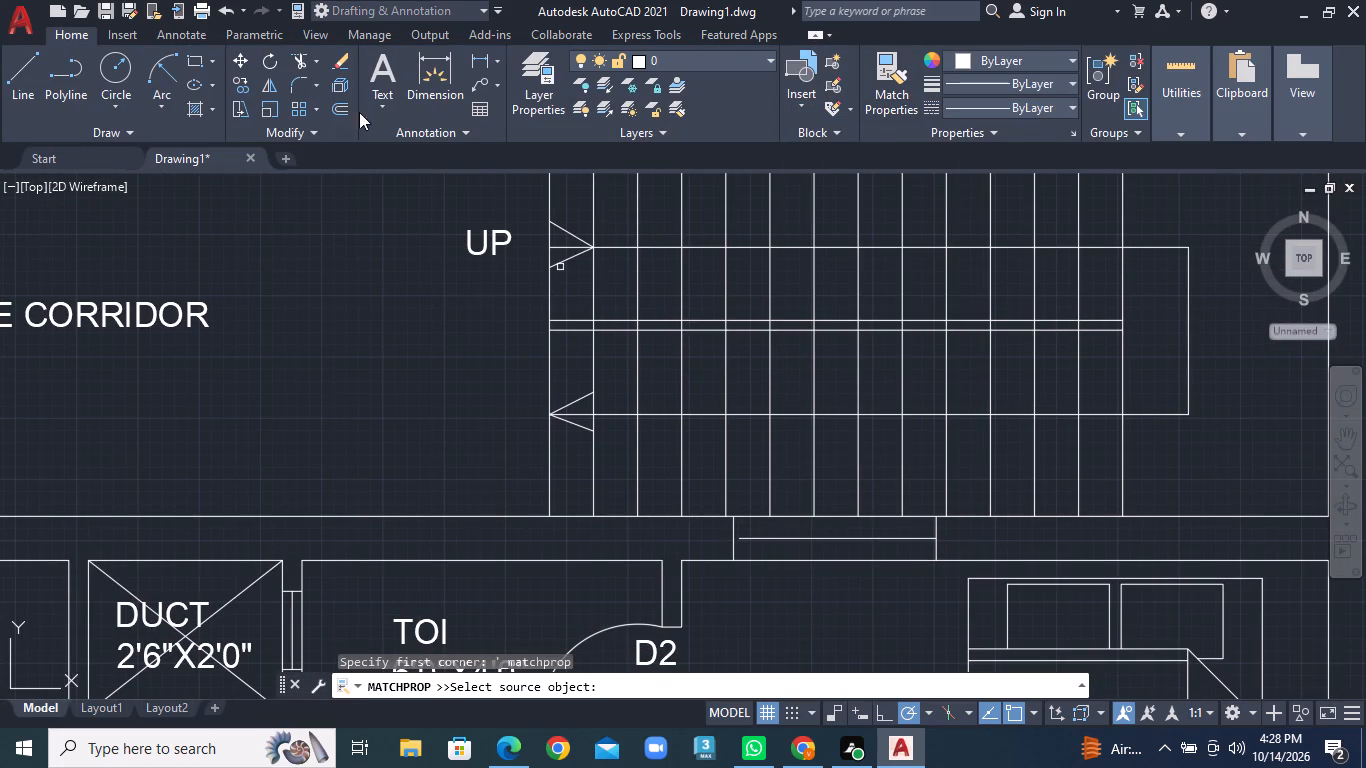
click(388, 100)
click(411, 136)
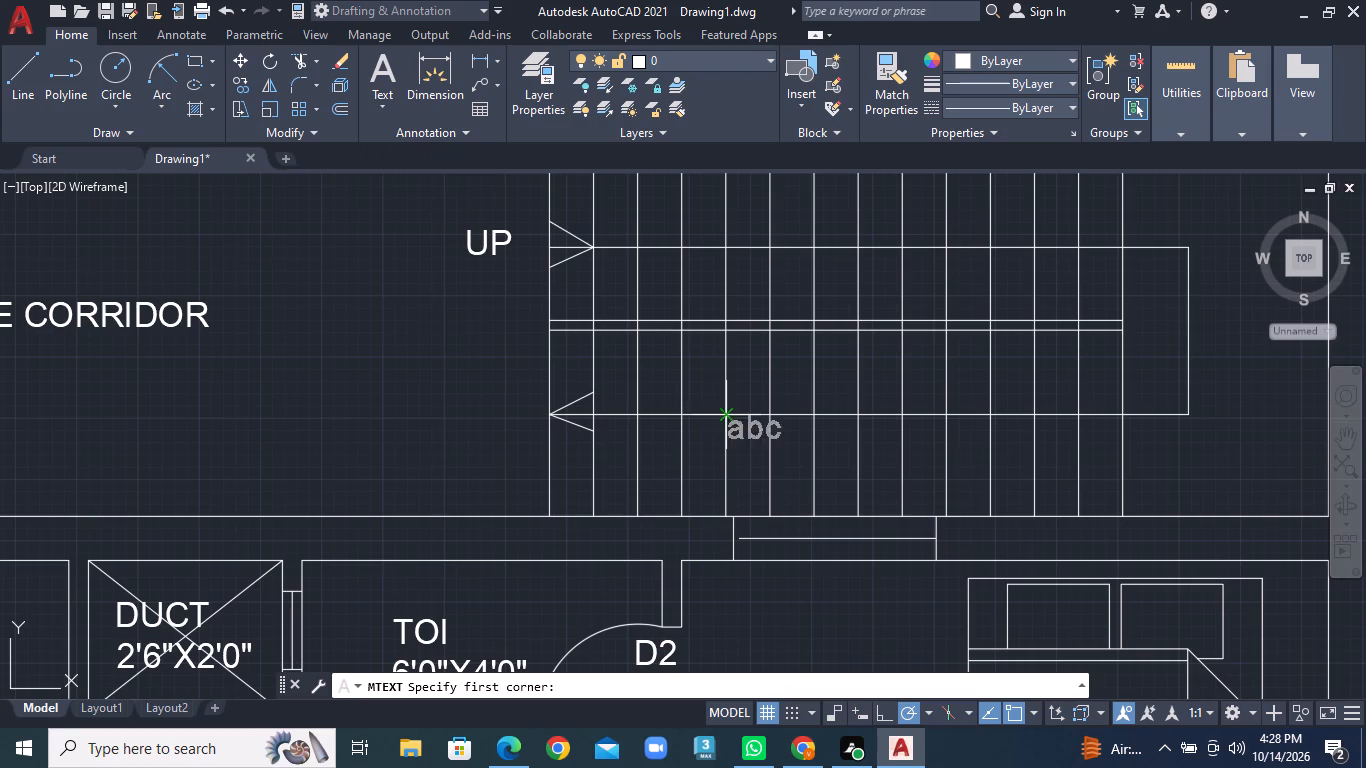
click(797, 479)
click(935, 512)
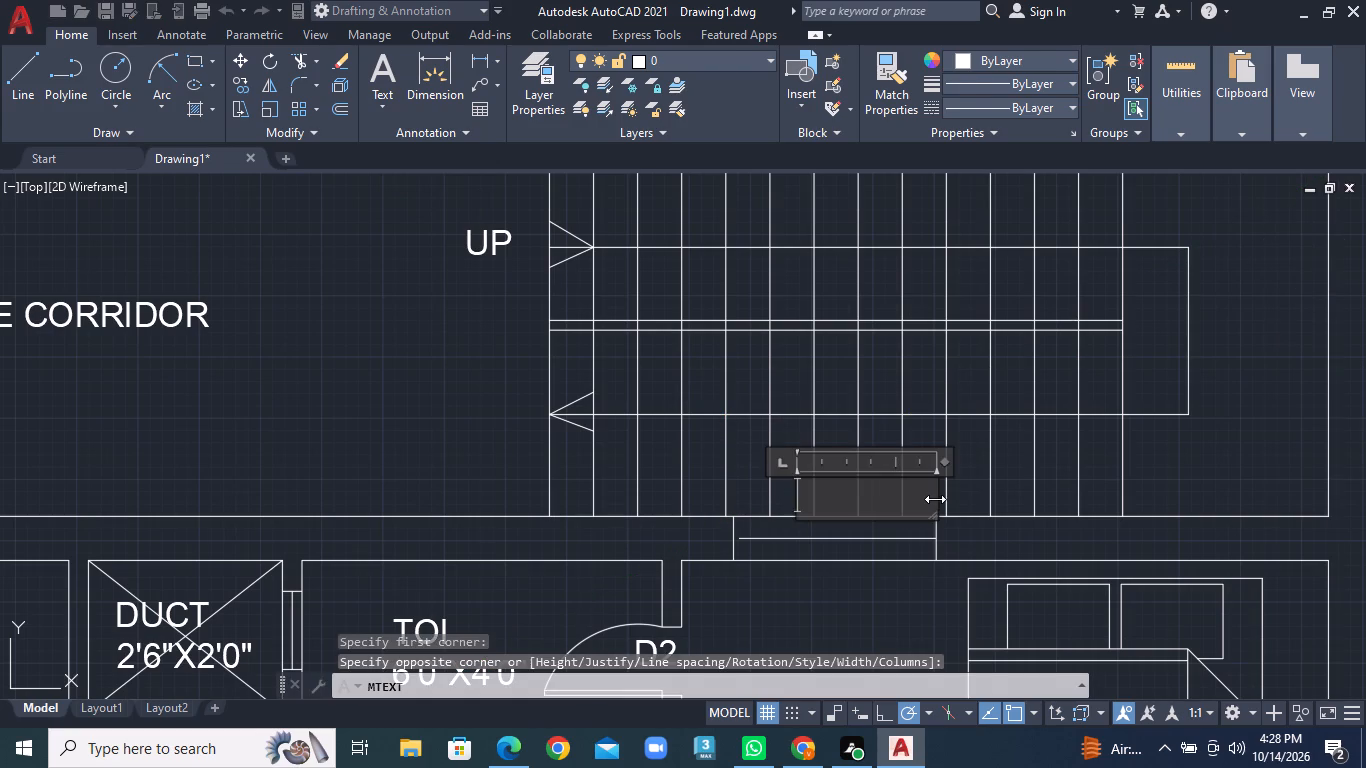
text(W3)
click(795, 591)
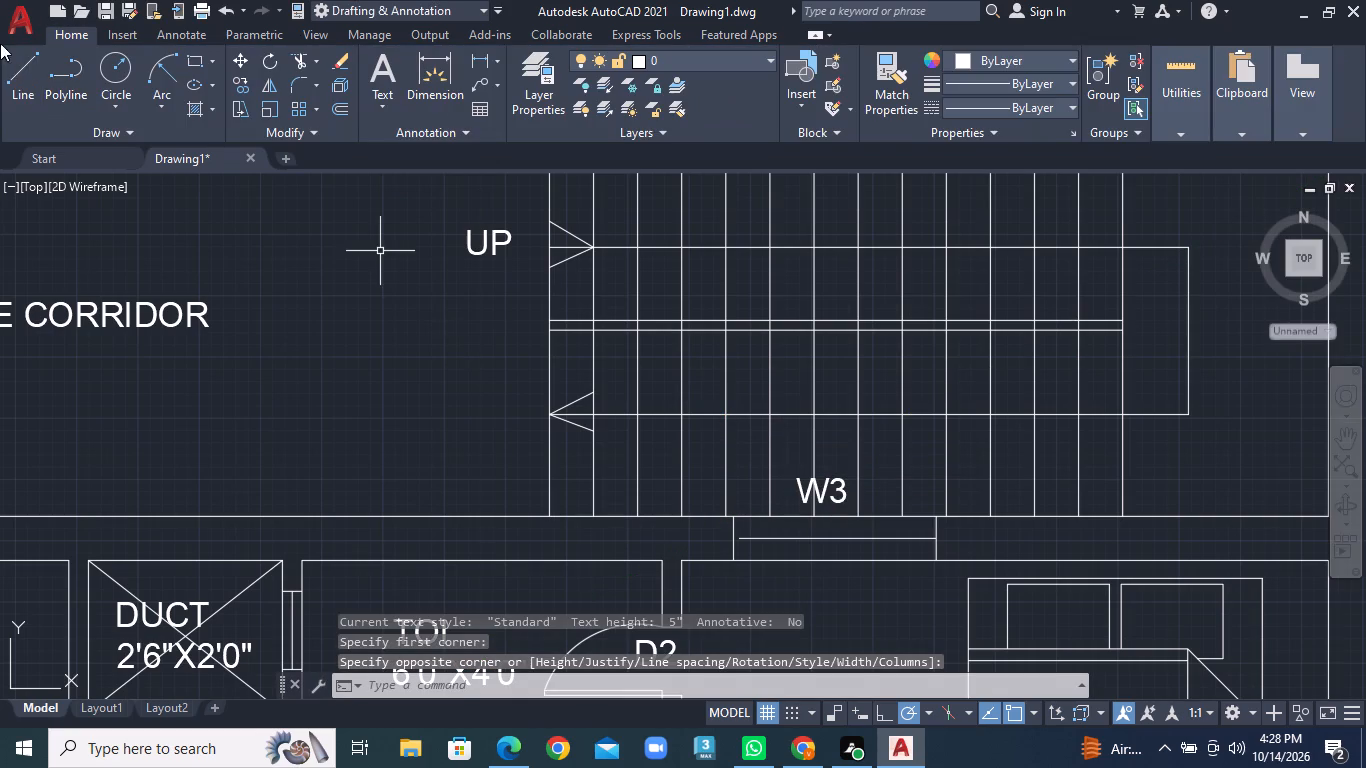
Draw a short line extending the centre line of the south master bedroom's north window to its west jamb.
click(3, 68)
scroll(637, 447, up, 1)
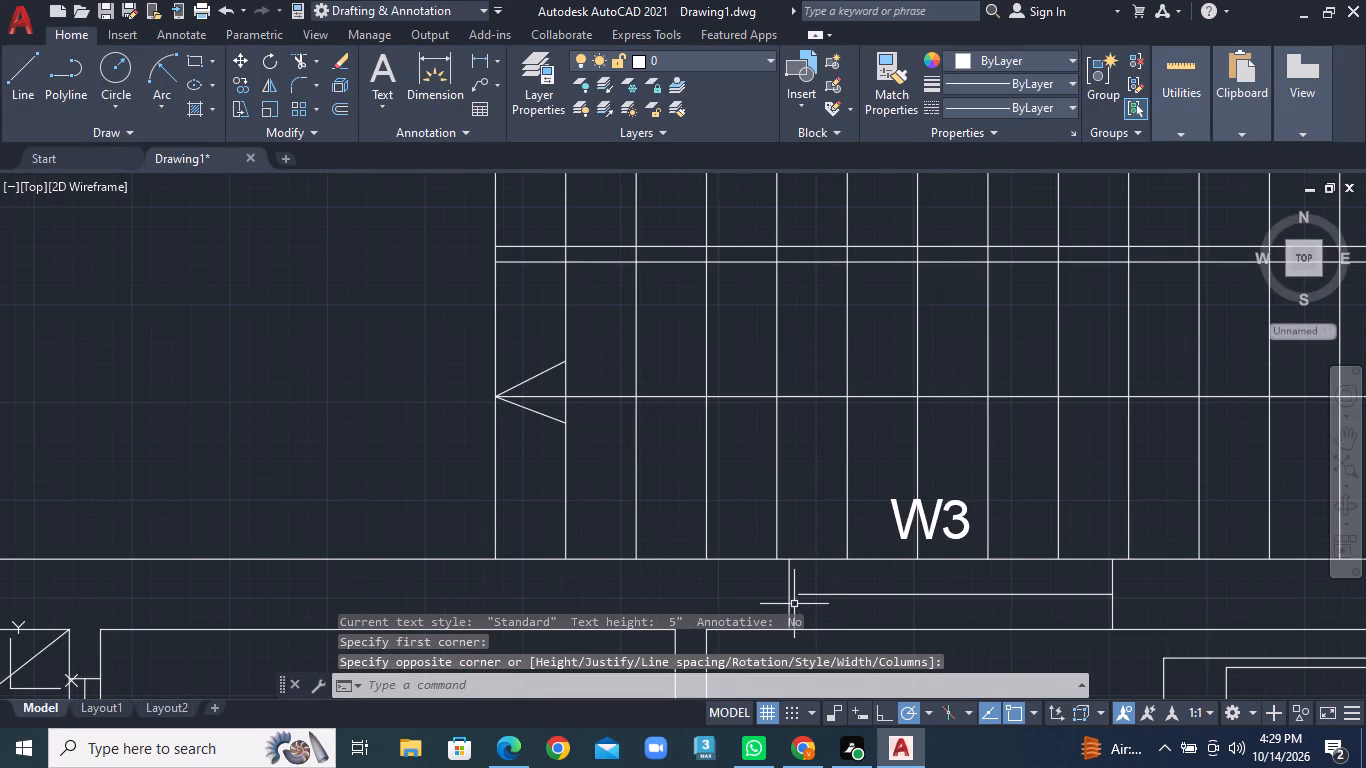
click(16, 85)
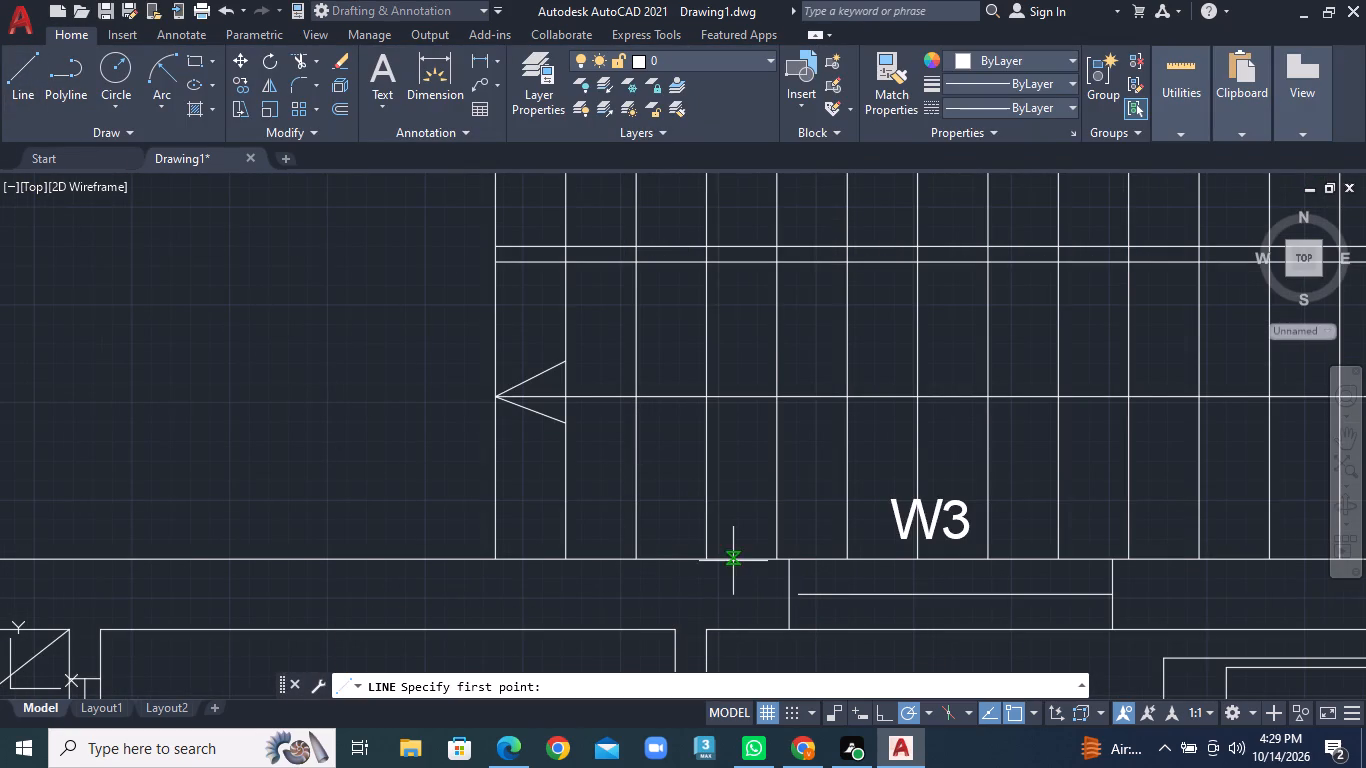
click(801, 593)
click(787, 592)
right_click(787, 592)
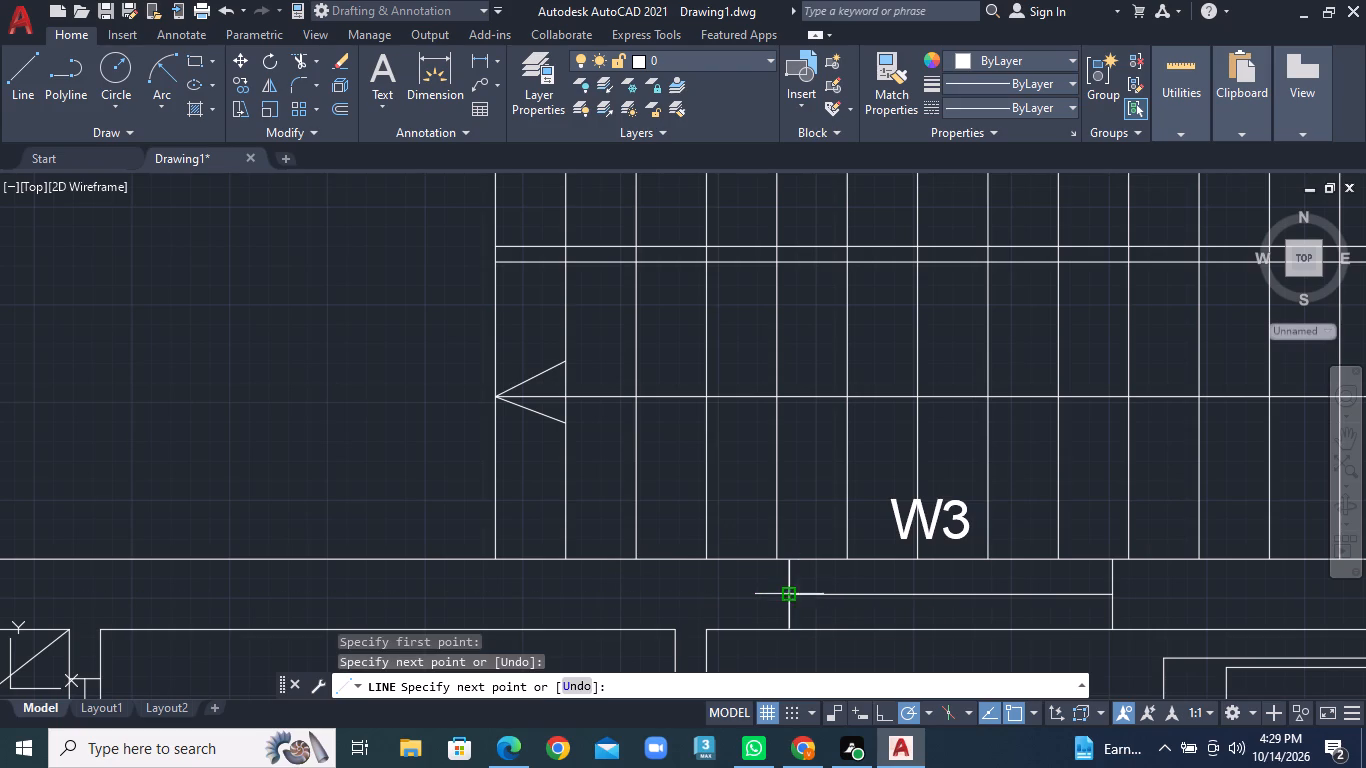
click(849, 376)
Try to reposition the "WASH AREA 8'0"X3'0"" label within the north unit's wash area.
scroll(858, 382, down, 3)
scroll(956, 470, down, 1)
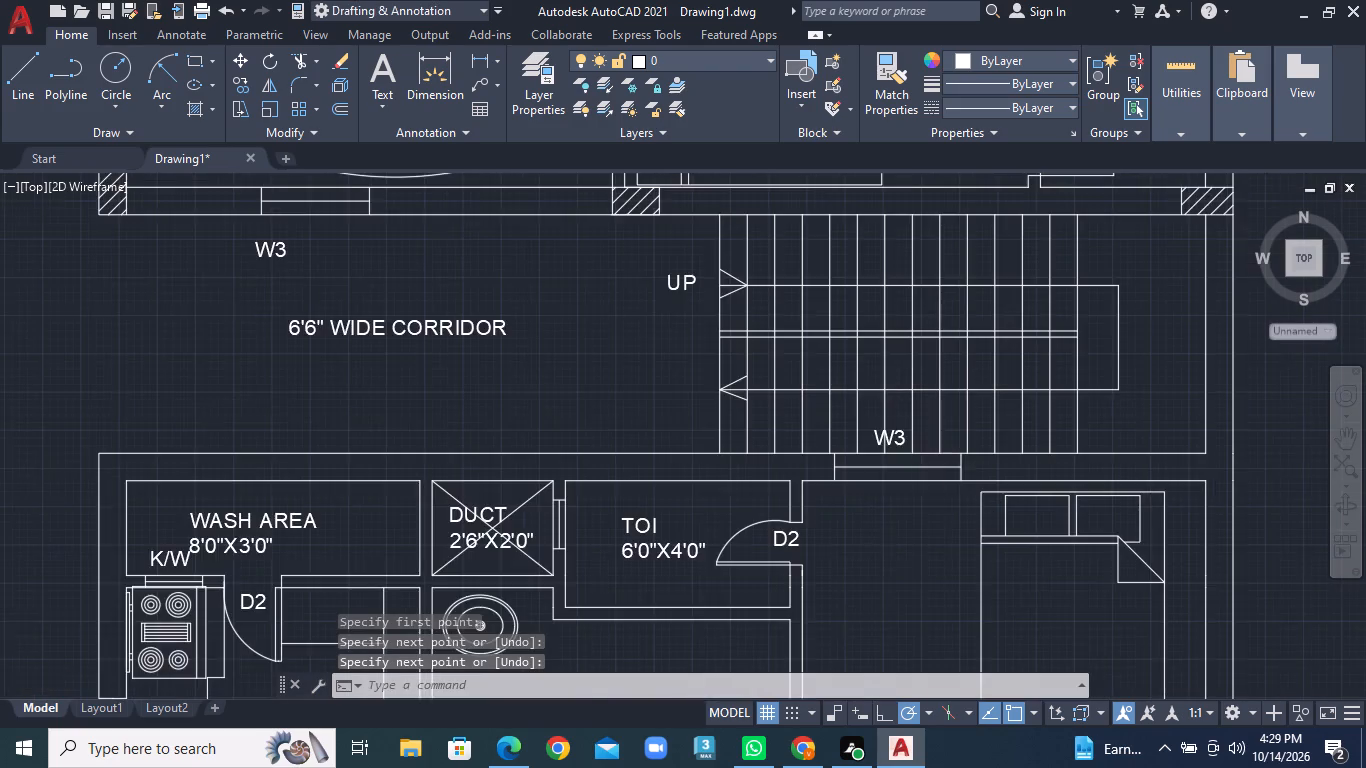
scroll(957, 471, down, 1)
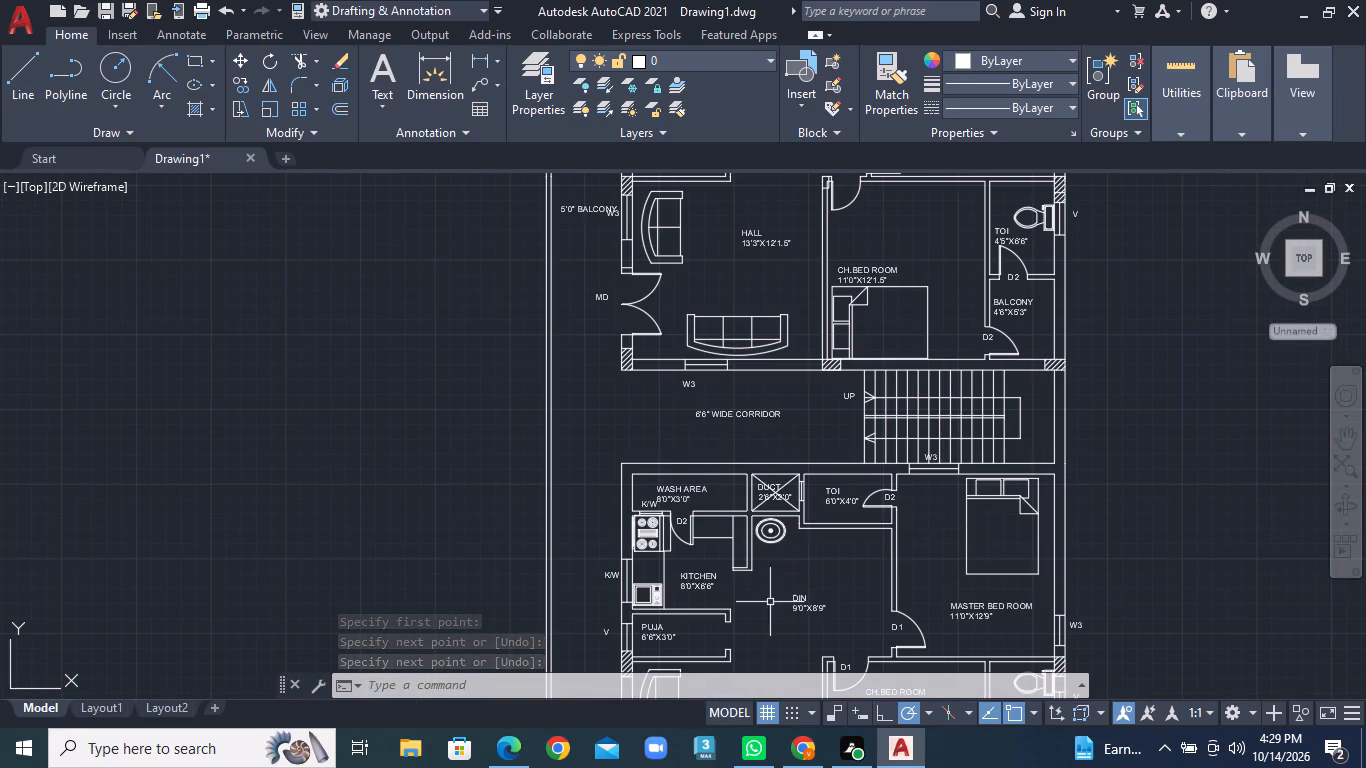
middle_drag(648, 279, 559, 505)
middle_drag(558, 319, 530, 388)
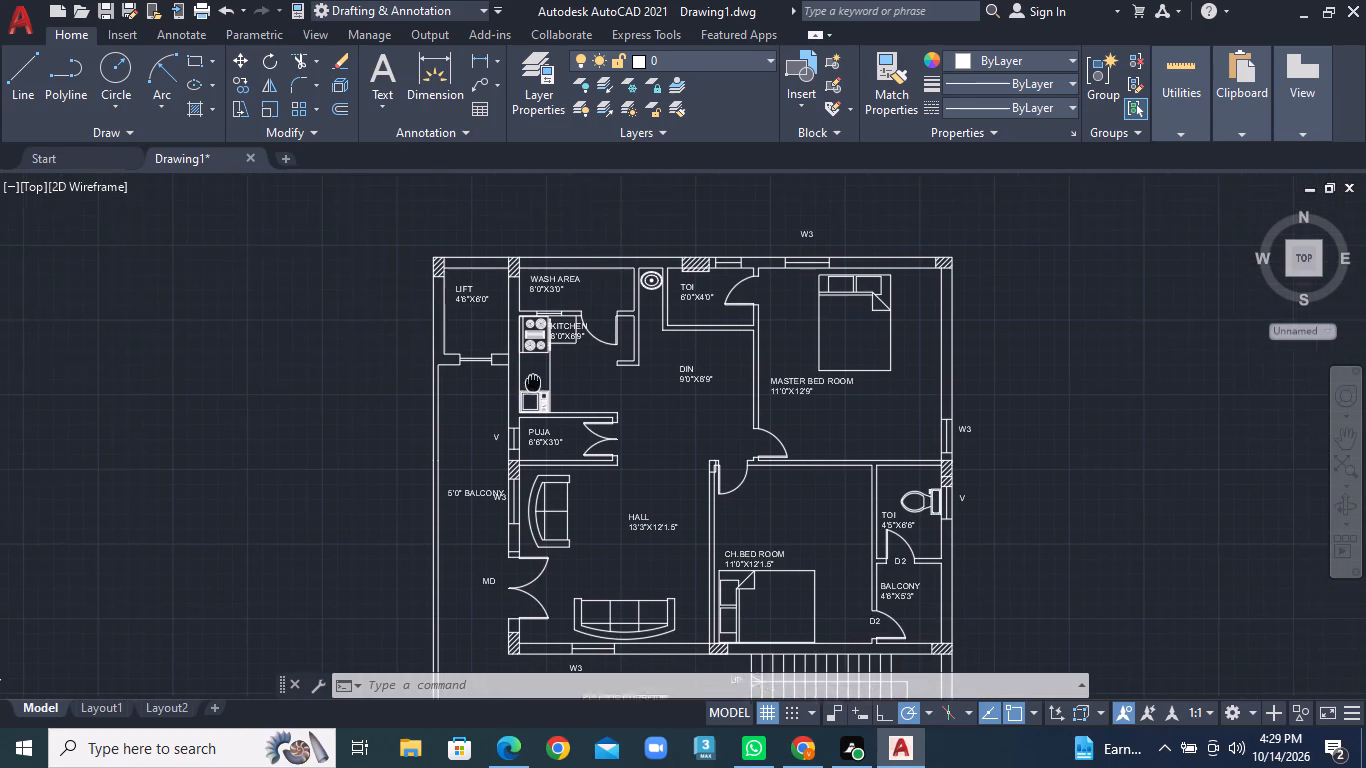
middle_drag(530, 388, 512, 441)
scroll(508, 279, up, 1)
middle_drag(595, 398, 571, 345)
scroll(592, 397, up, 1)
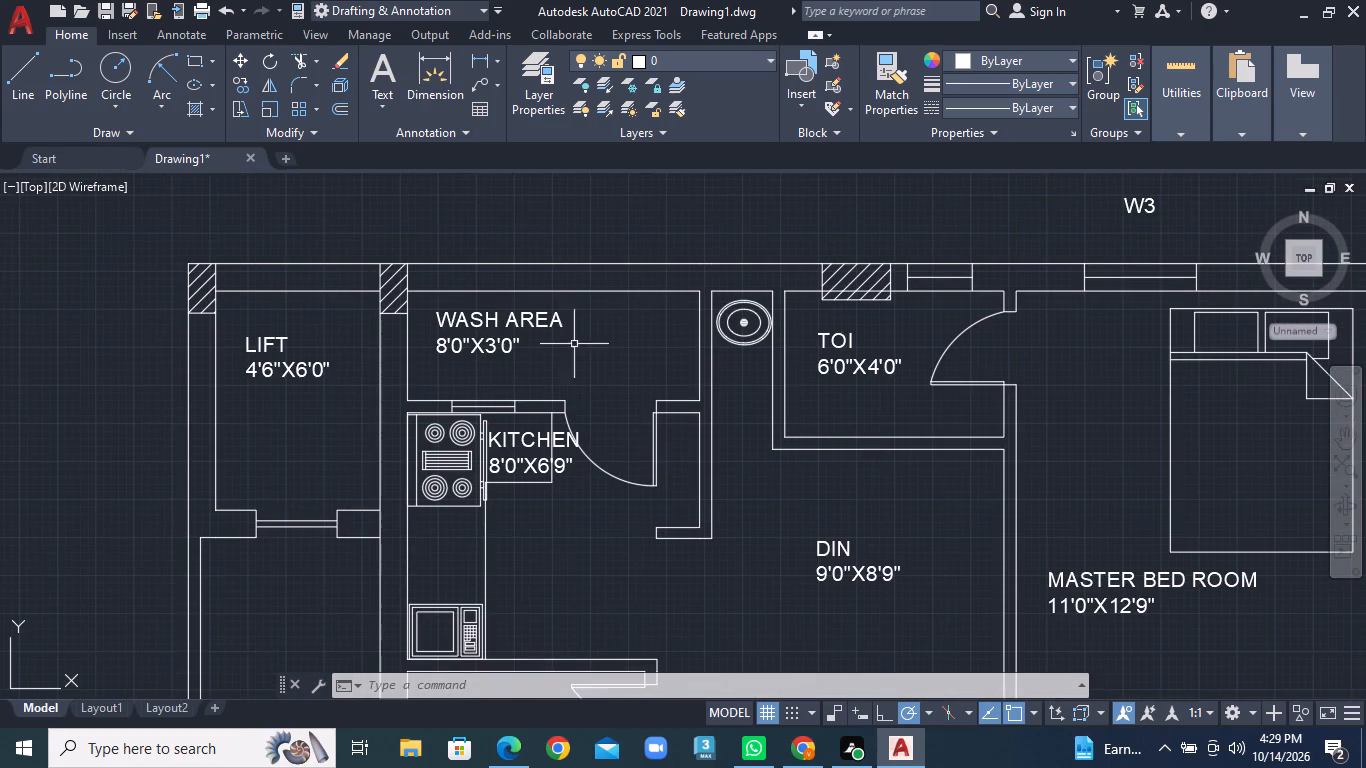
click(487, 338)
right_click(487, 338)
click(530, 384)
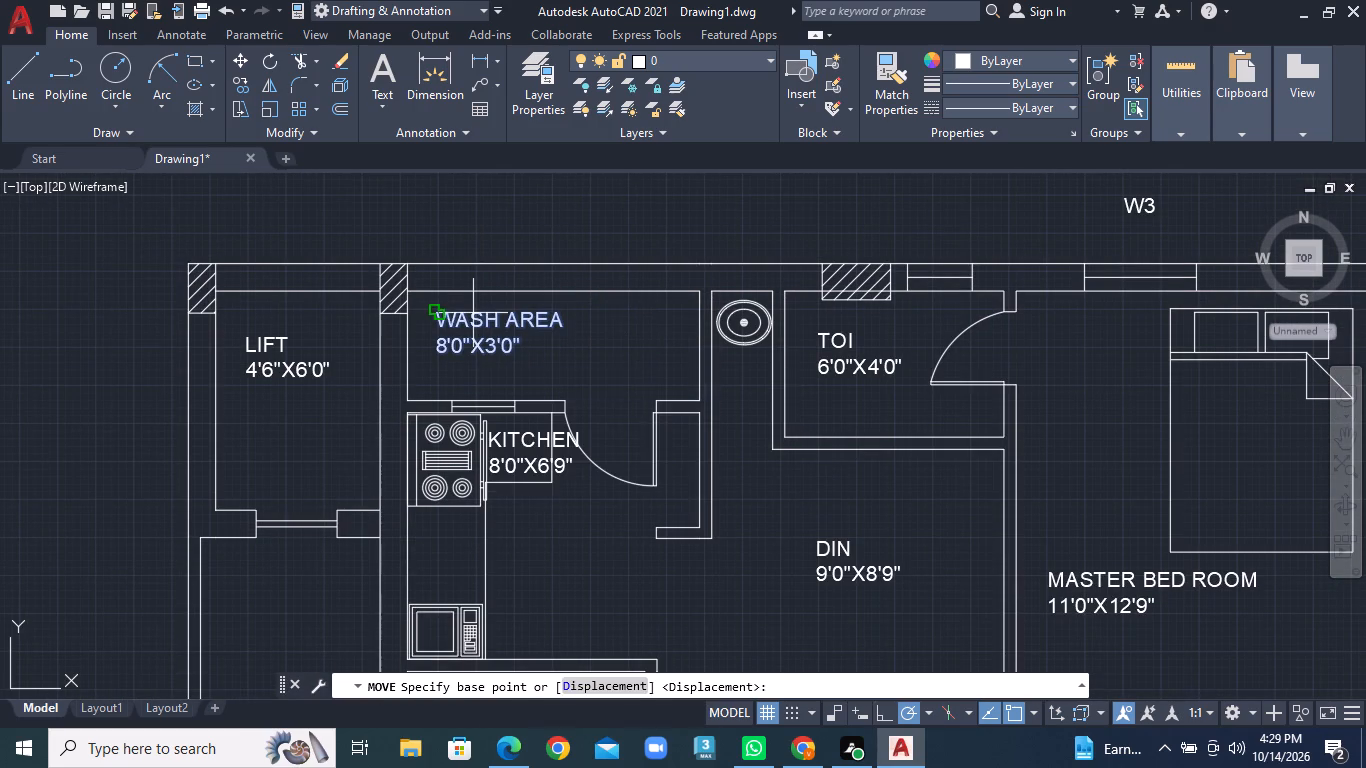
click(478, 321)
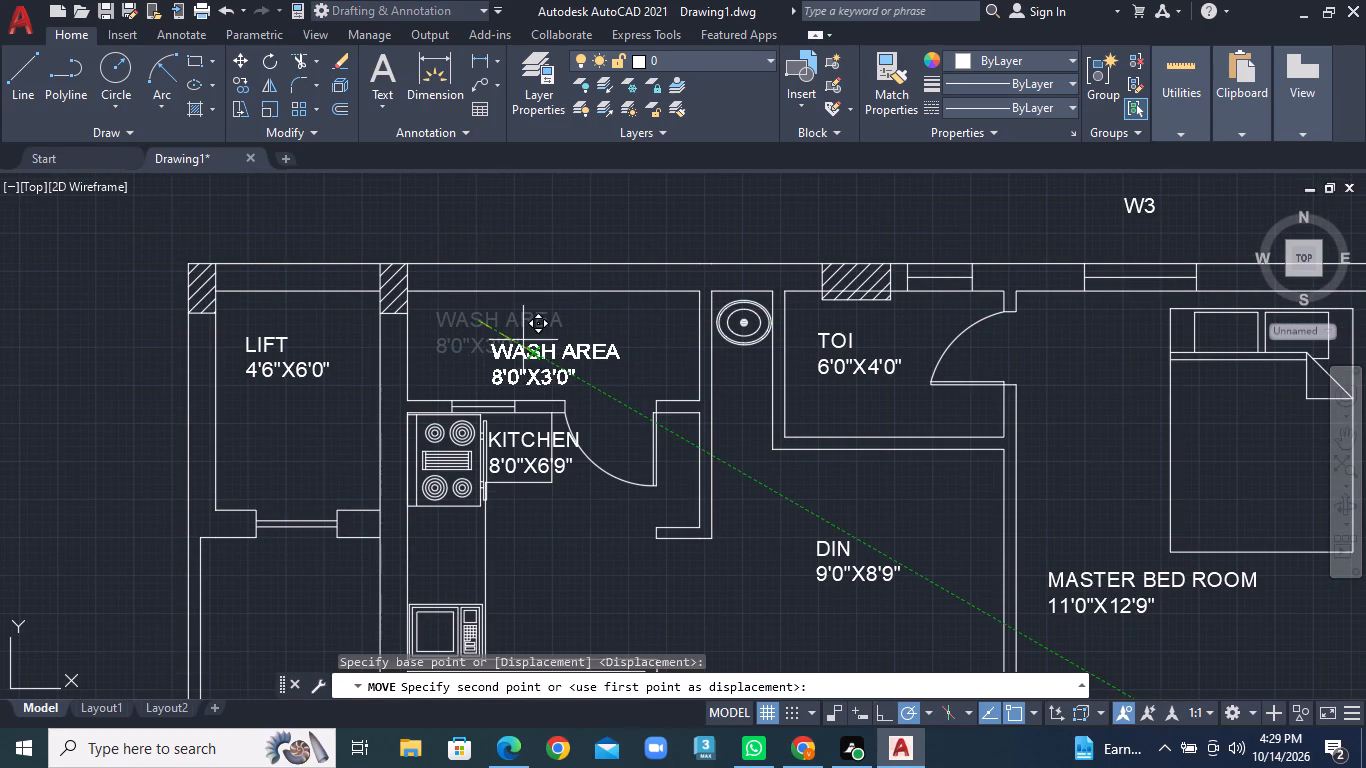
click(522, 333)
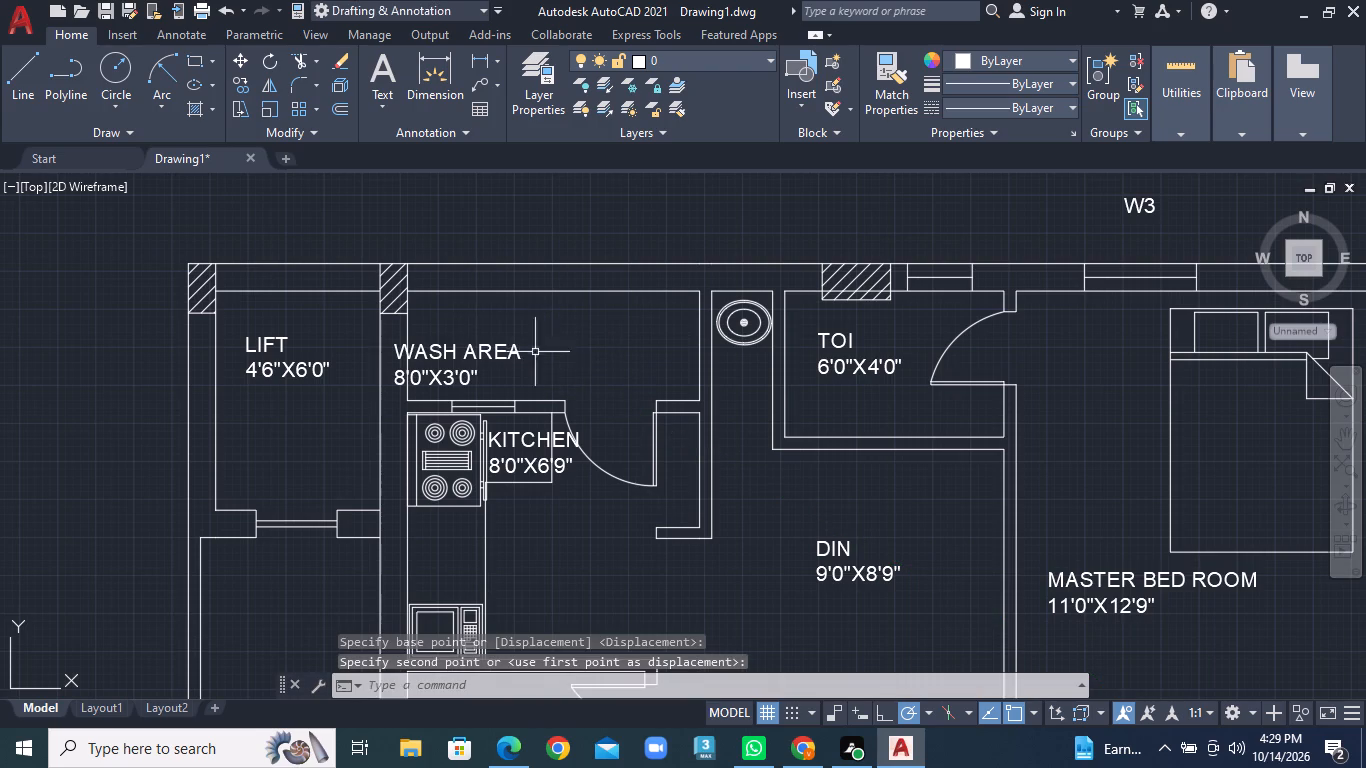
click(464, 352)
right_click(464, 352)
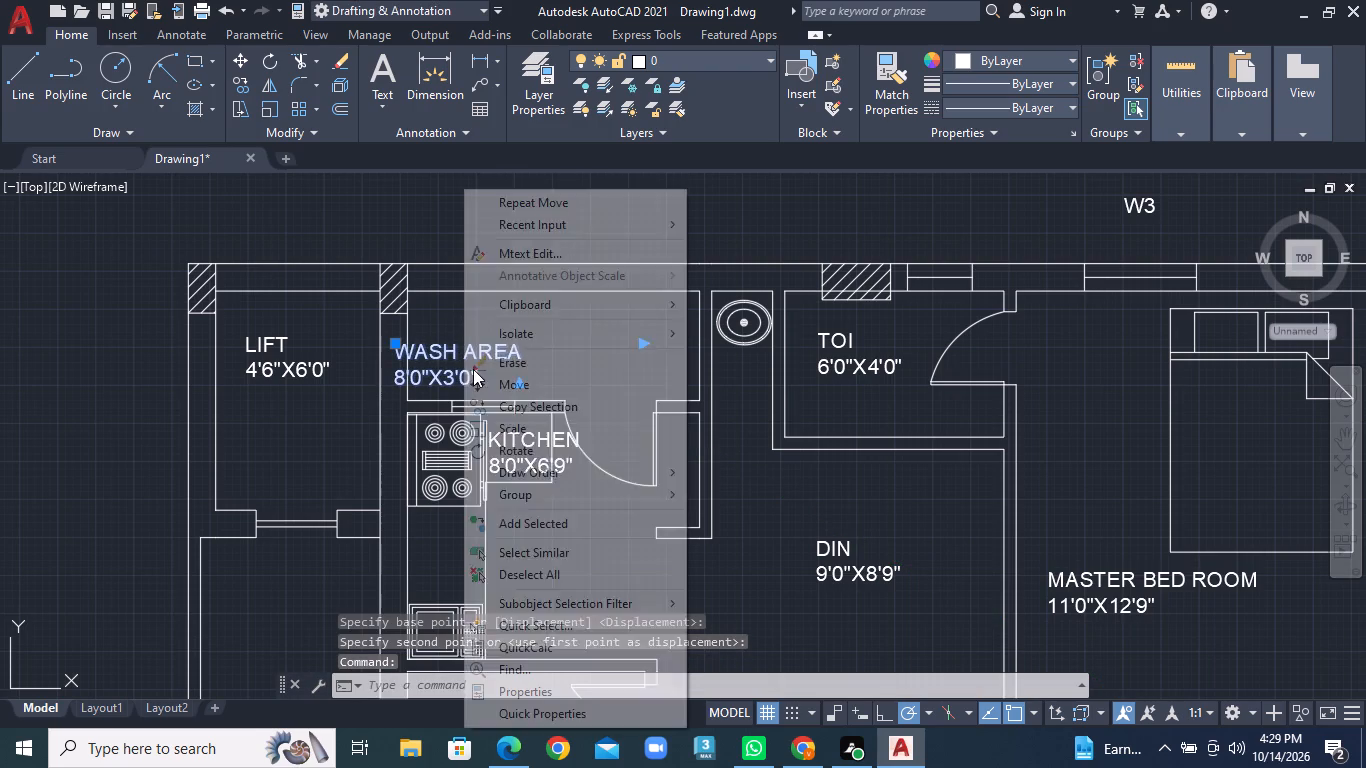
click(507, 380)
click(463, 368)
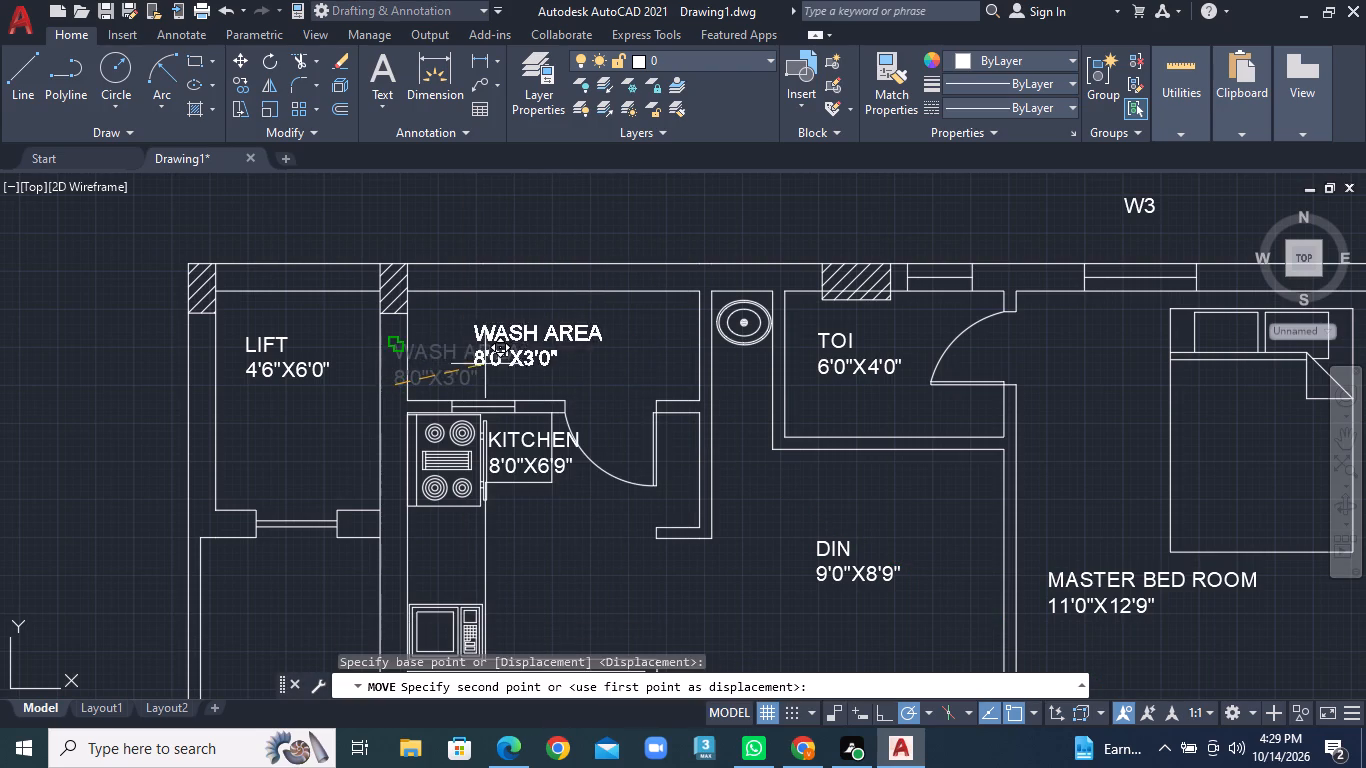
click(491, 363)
Move the "WASH AREA 8'0"X3'0"" label to the middle of the north unit's wash area, clear of the walls.
click(451, 323)
right_click(451, 323)
click(451, 331)
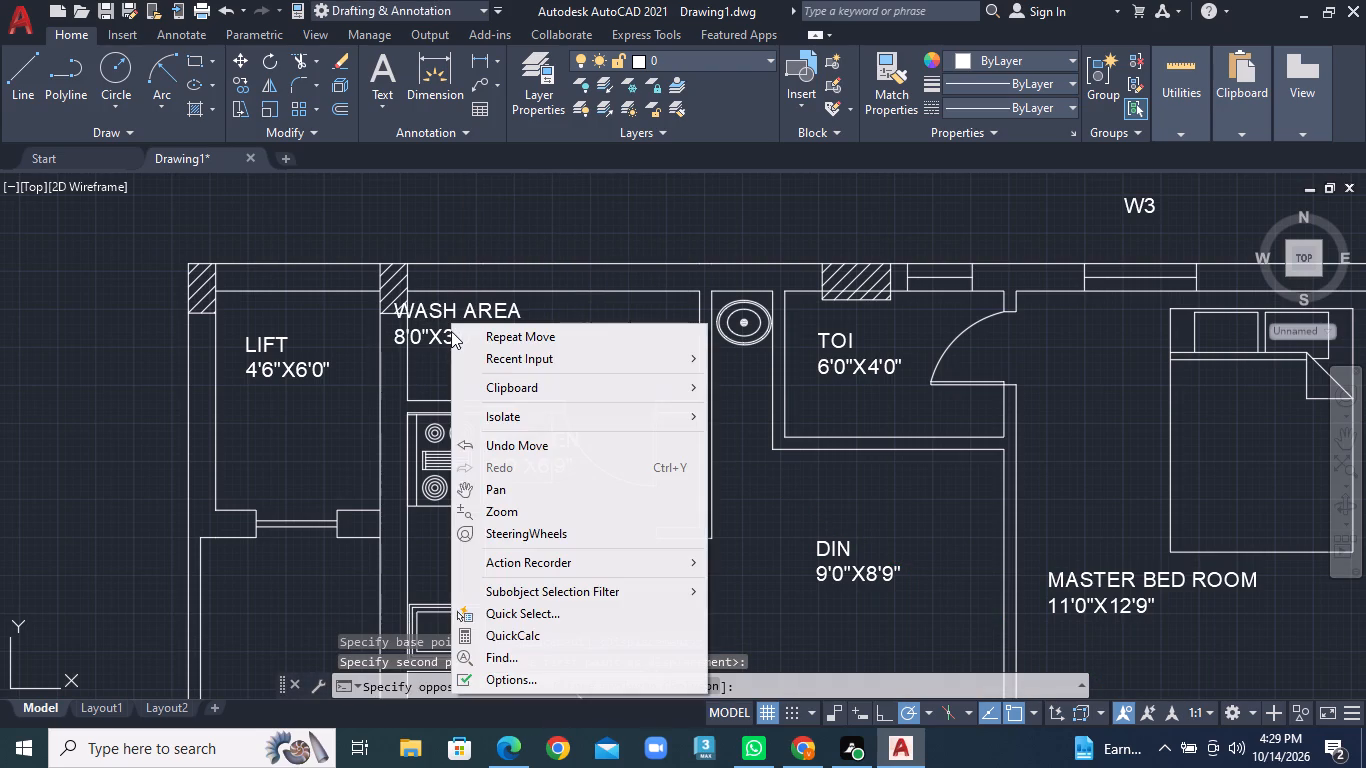
click(441, 341)
right_click(441, 341)
click(489, 386)
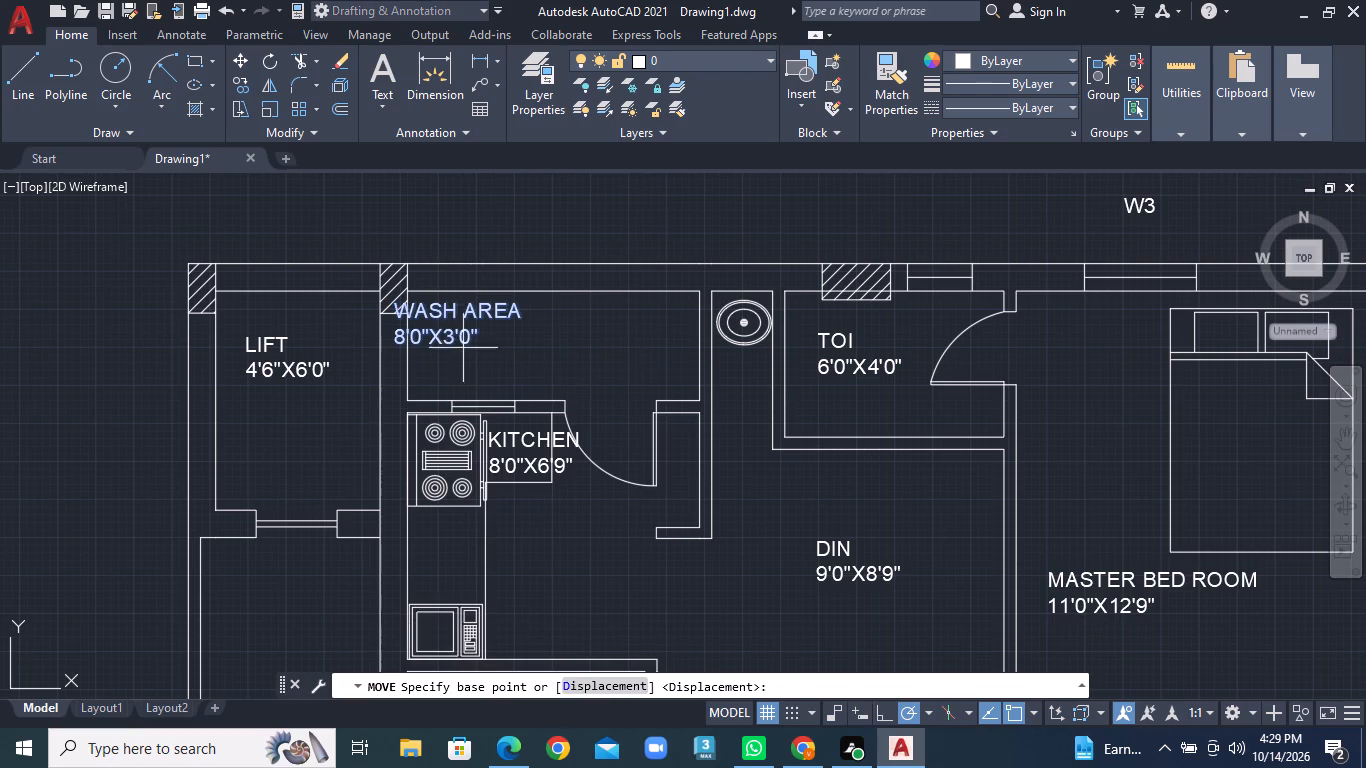
click(462, 332)
scroll(560, 344, up, 2)
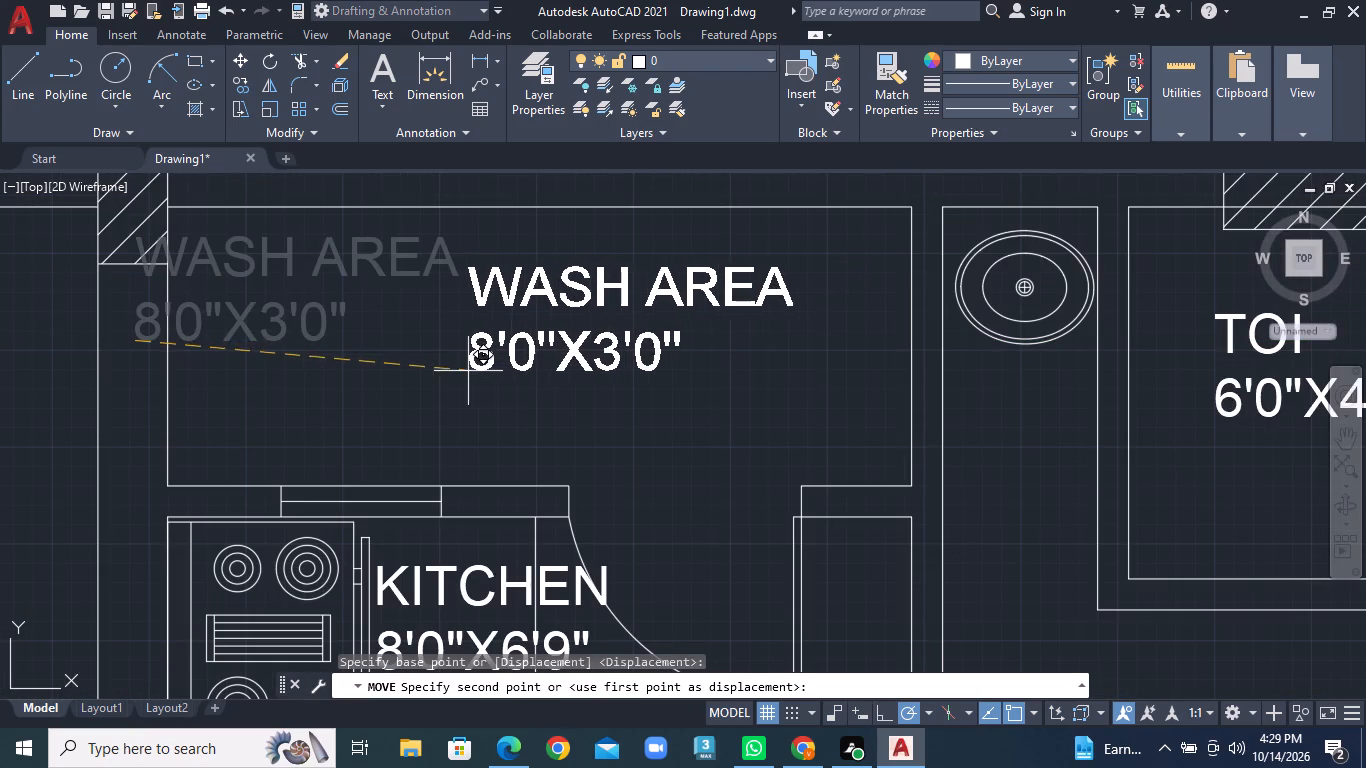
click(435, 379)
Move the "W3" tag down to just outside the window in the north unit's master bedroom north wall.
scroll(524, 384, down, 2)
middle_drag(622, 462, 621, 349)
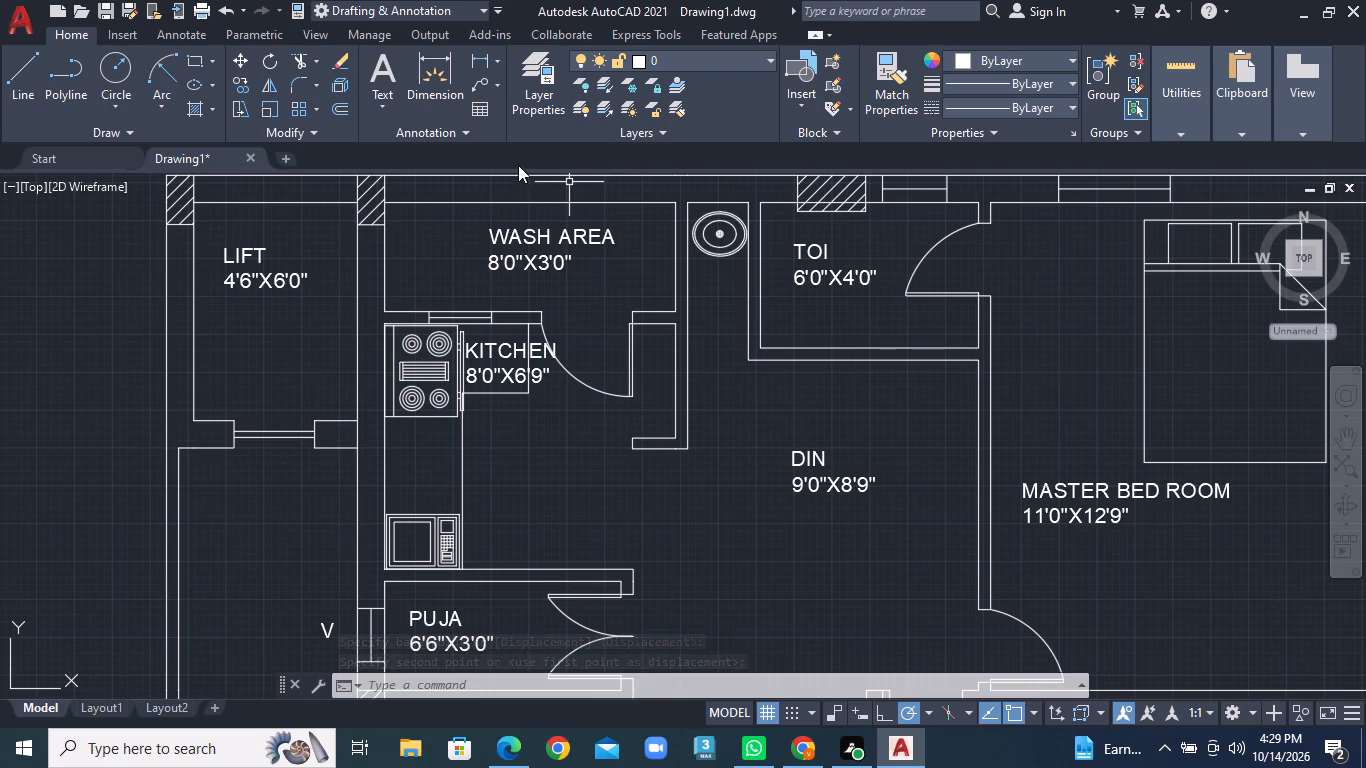
middle_drag(518, 211, 489, 430)
scroll(704, 382, down, 1)
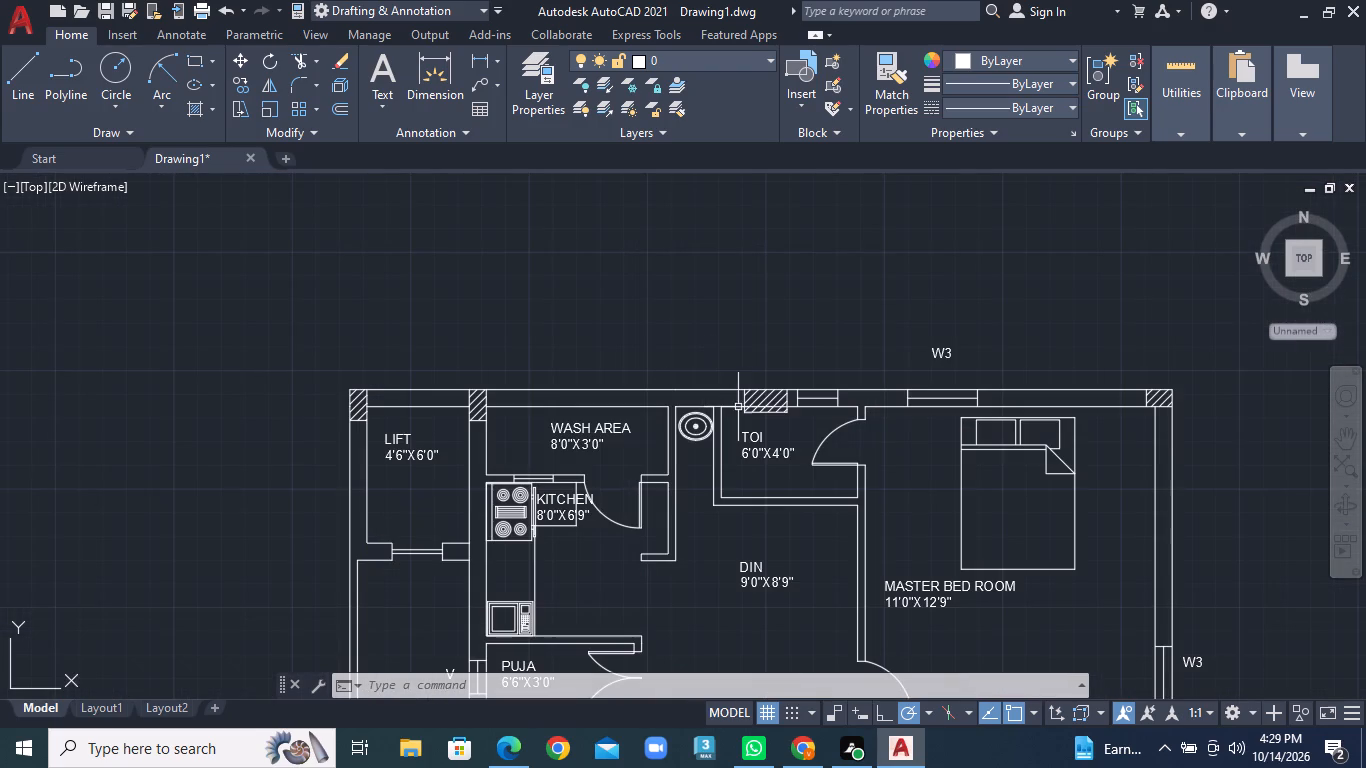
click(938, 352)
right_click(938, 352)
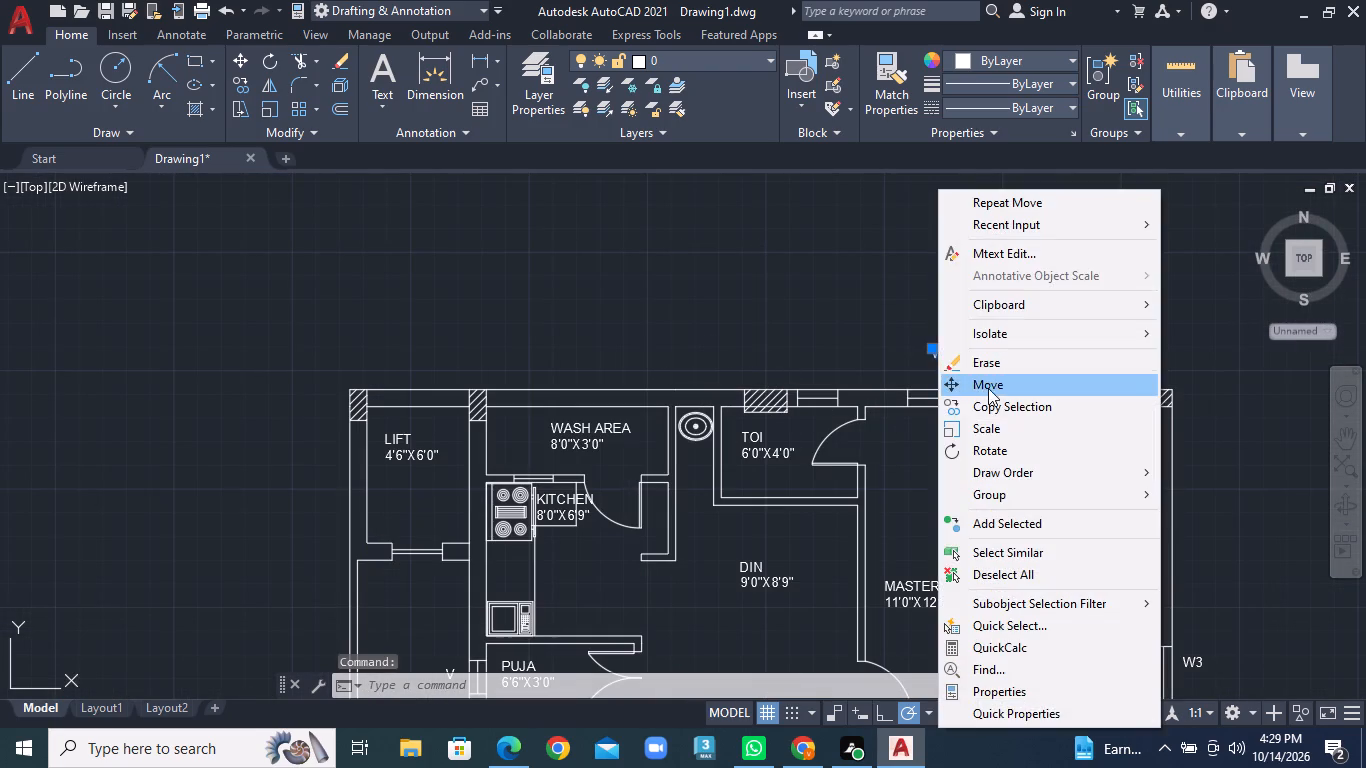
click(988, 388)
scroll(953, 362, up, 3)
click(930, 342)
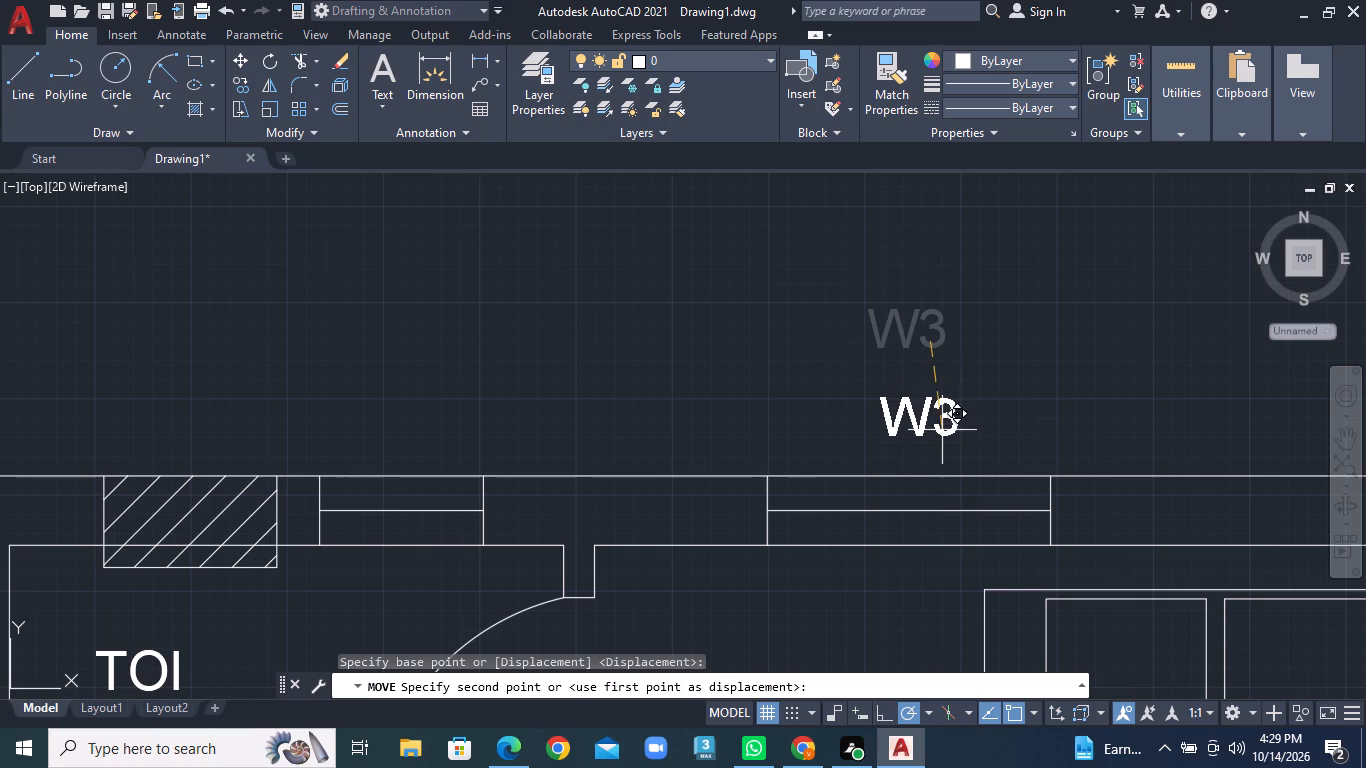
click(944, 465)
Add the multiline text title "40X60 EAST FACING APARTMENT HOUSE PLAN" above the plan's north wall.
scroll(951, 438, down, 3)
scroll(843, 404, down, 2)
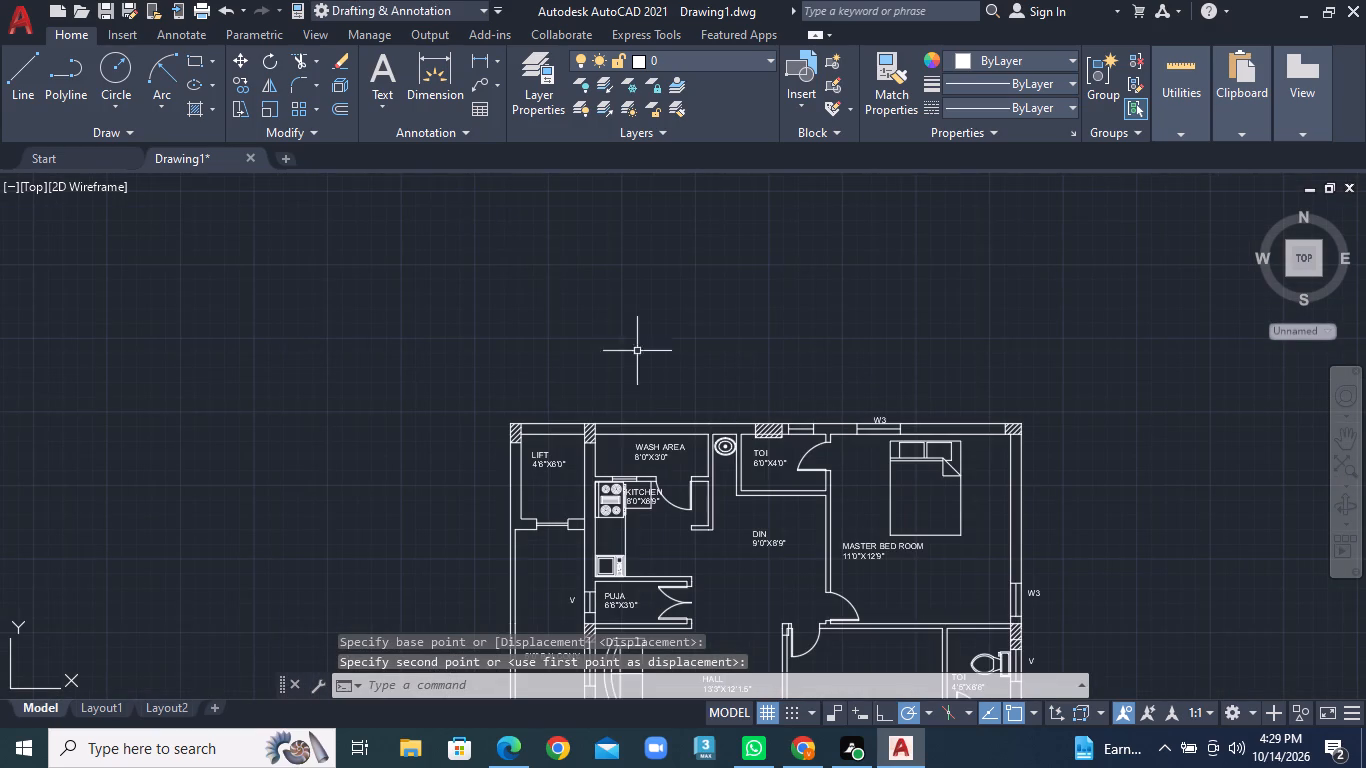
click(386, 105)
click(432, 146)
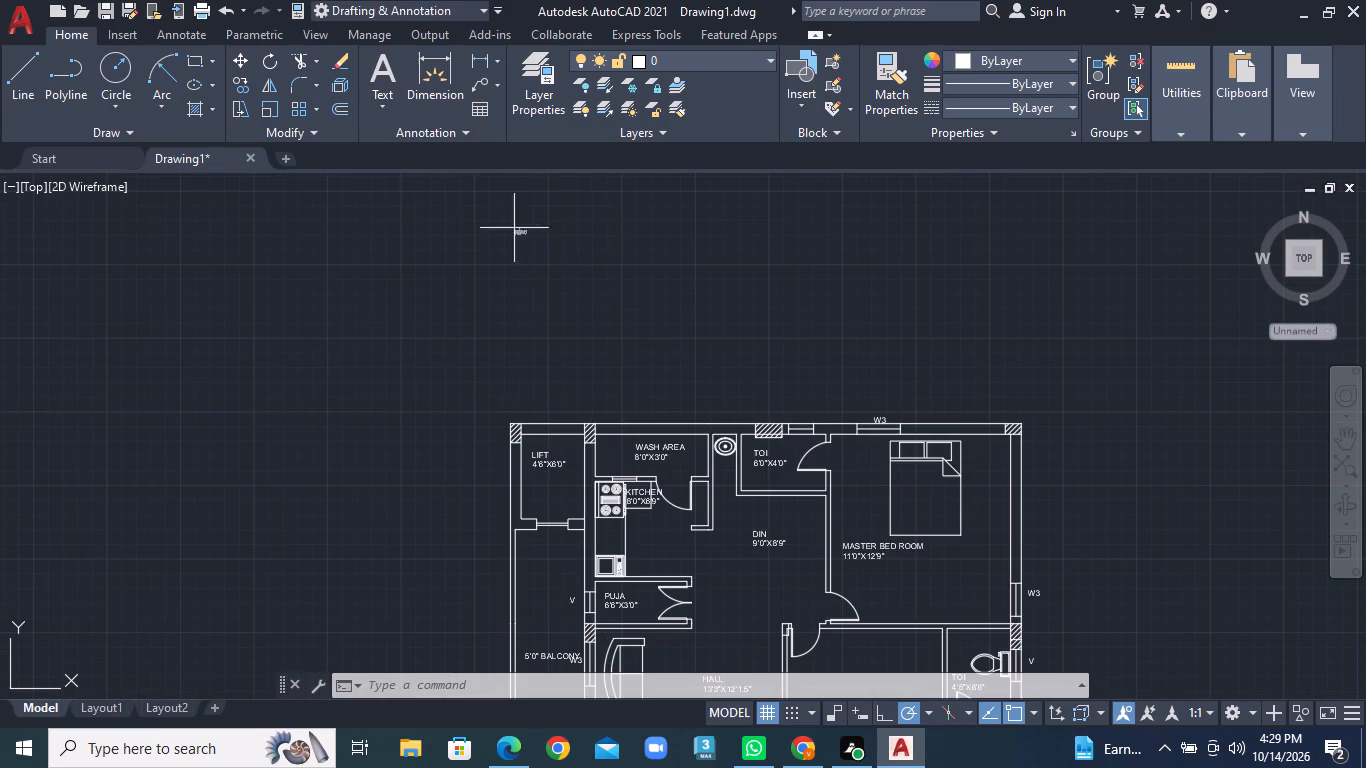
click(577, 365)
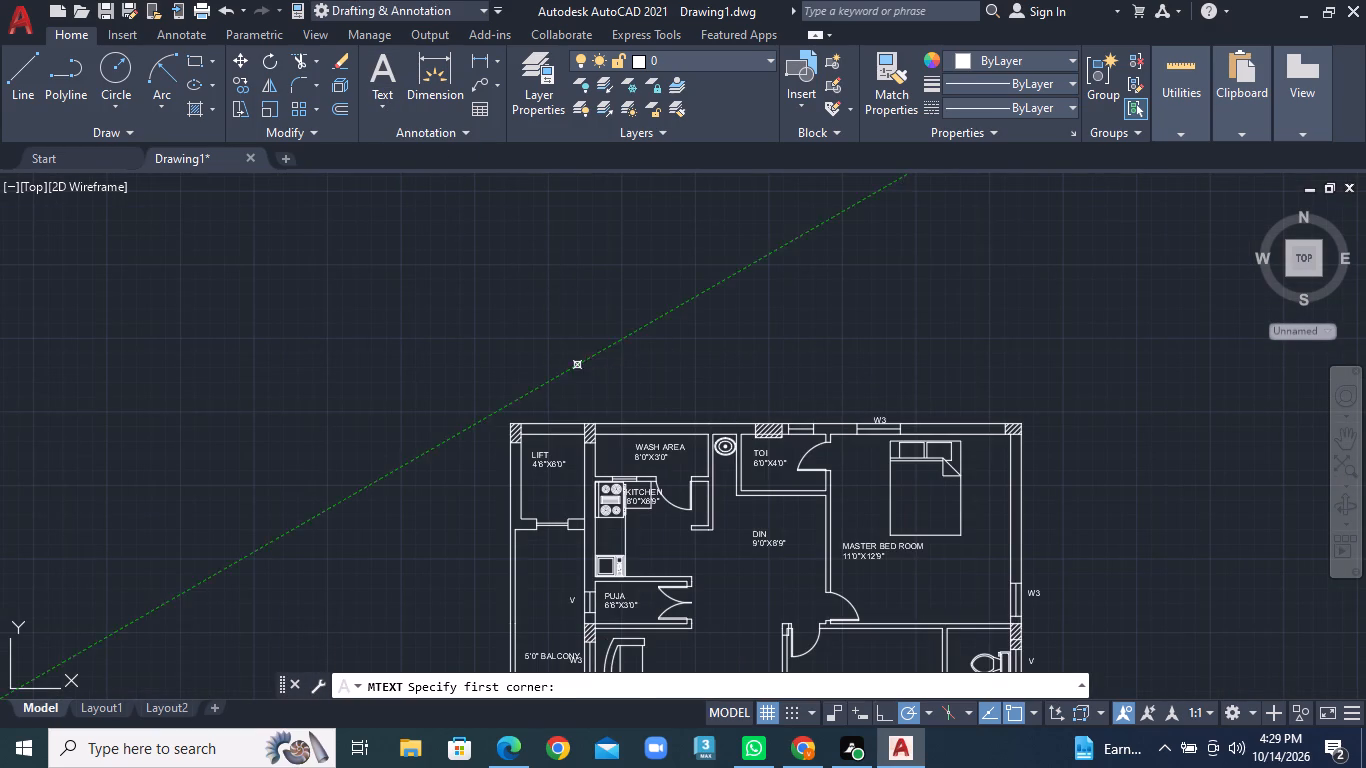
click(1217, 394)
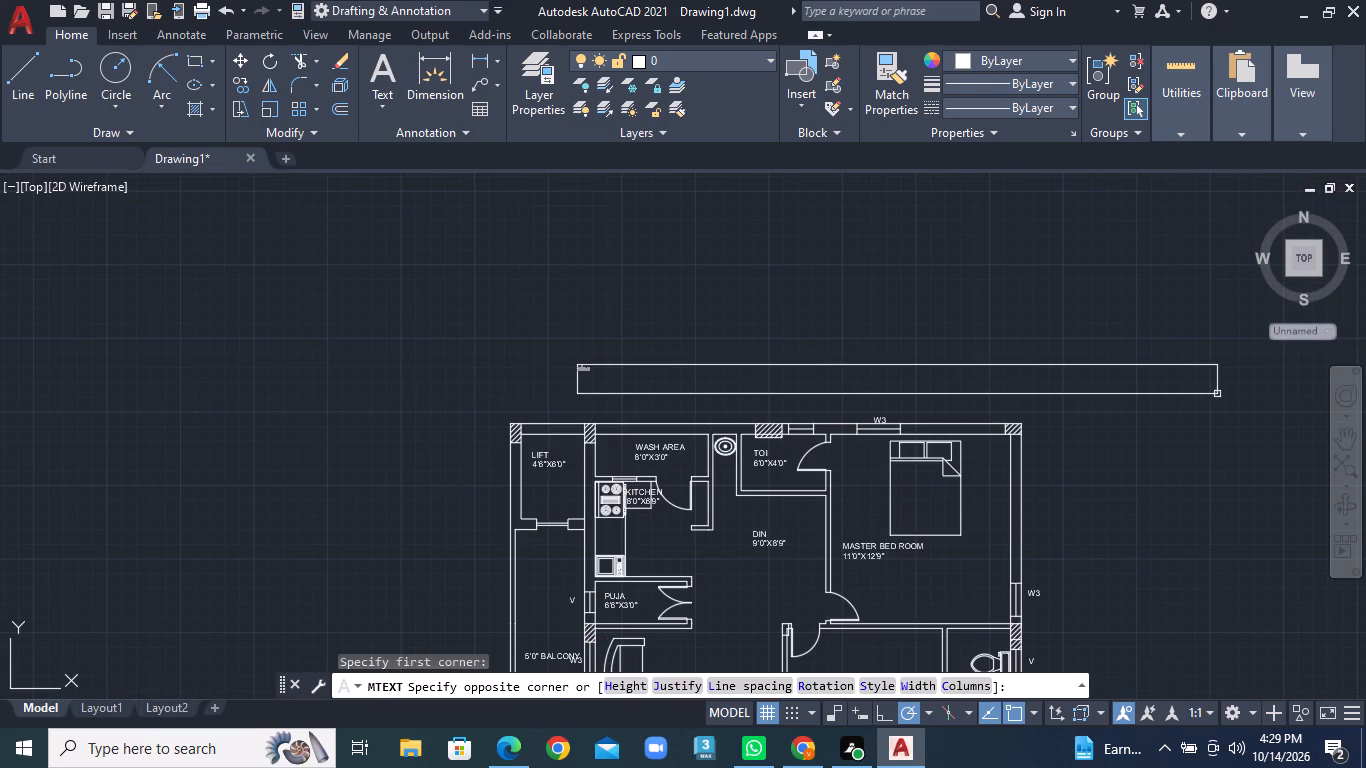
text(40)
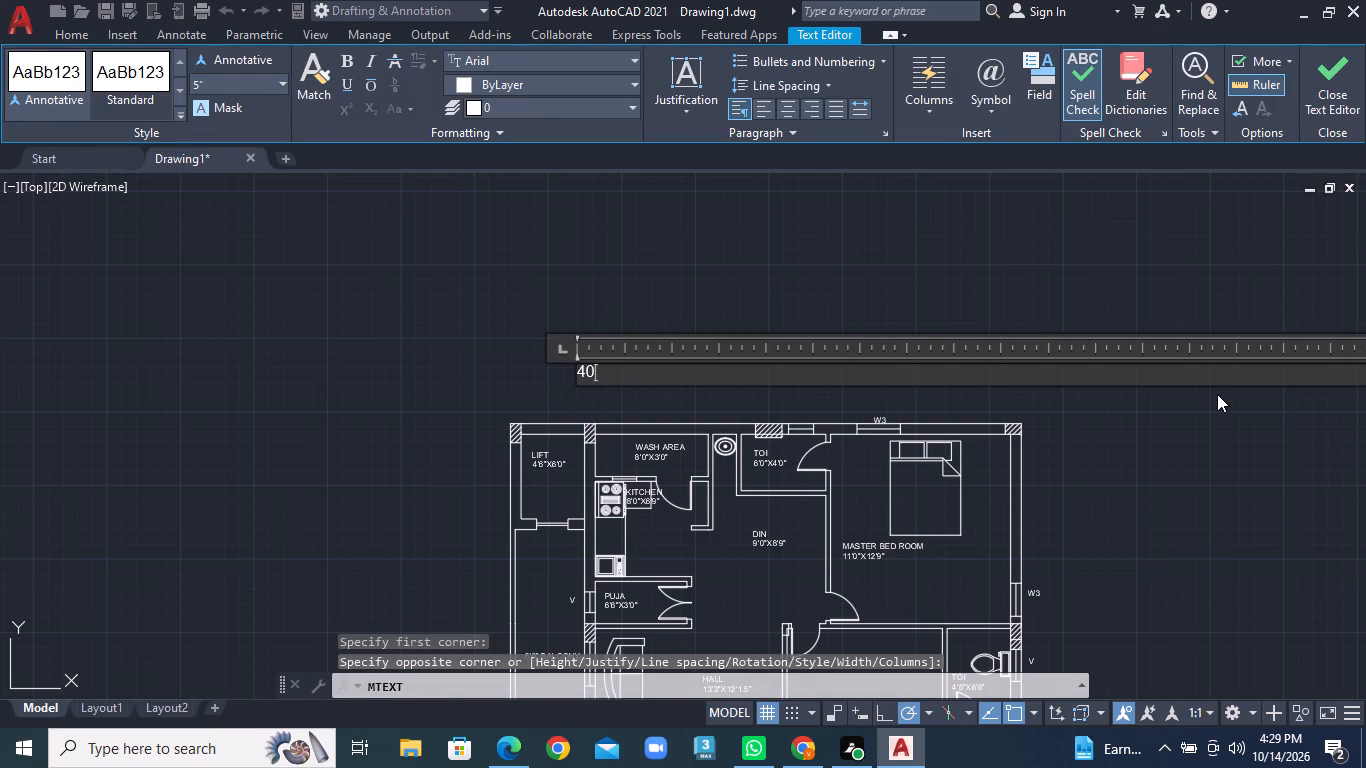
text(X60)
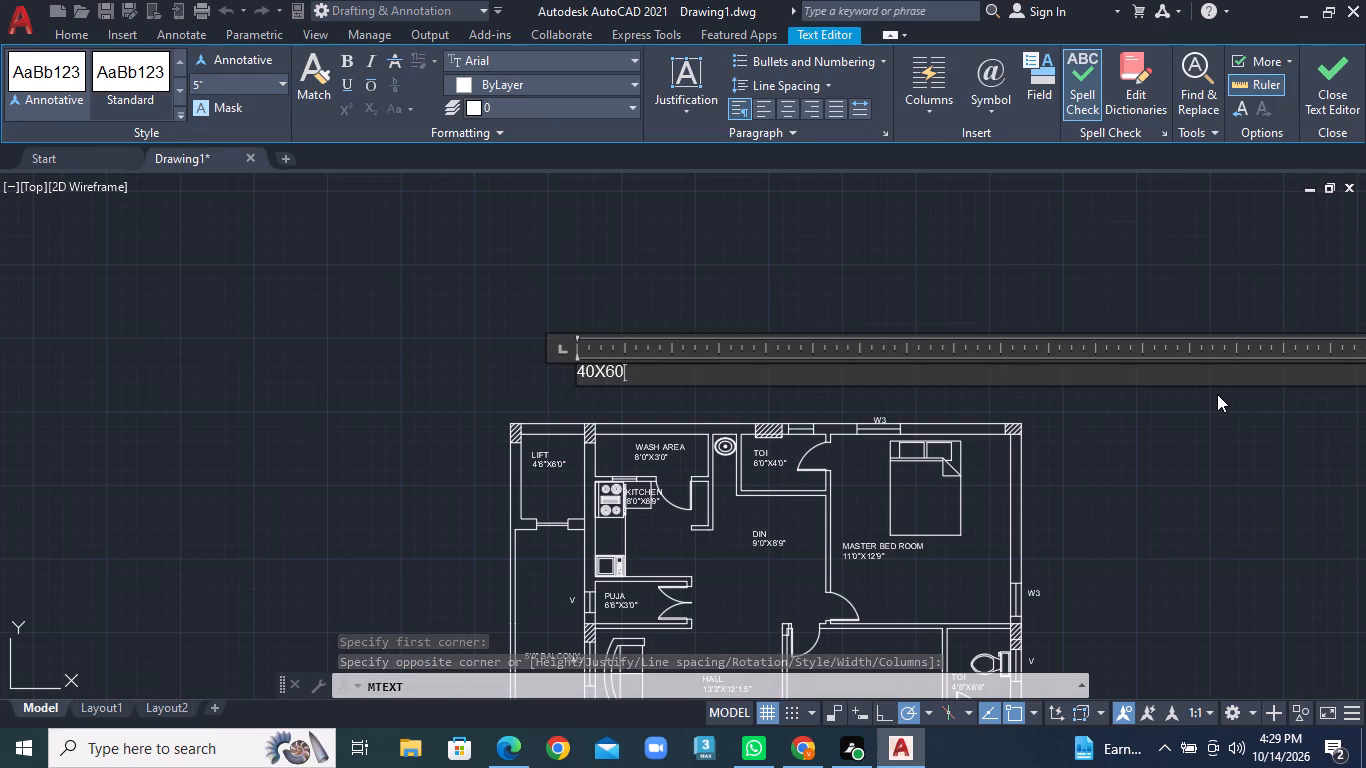
key(space)
text(EAST FACING APARTM)
text(ENT)
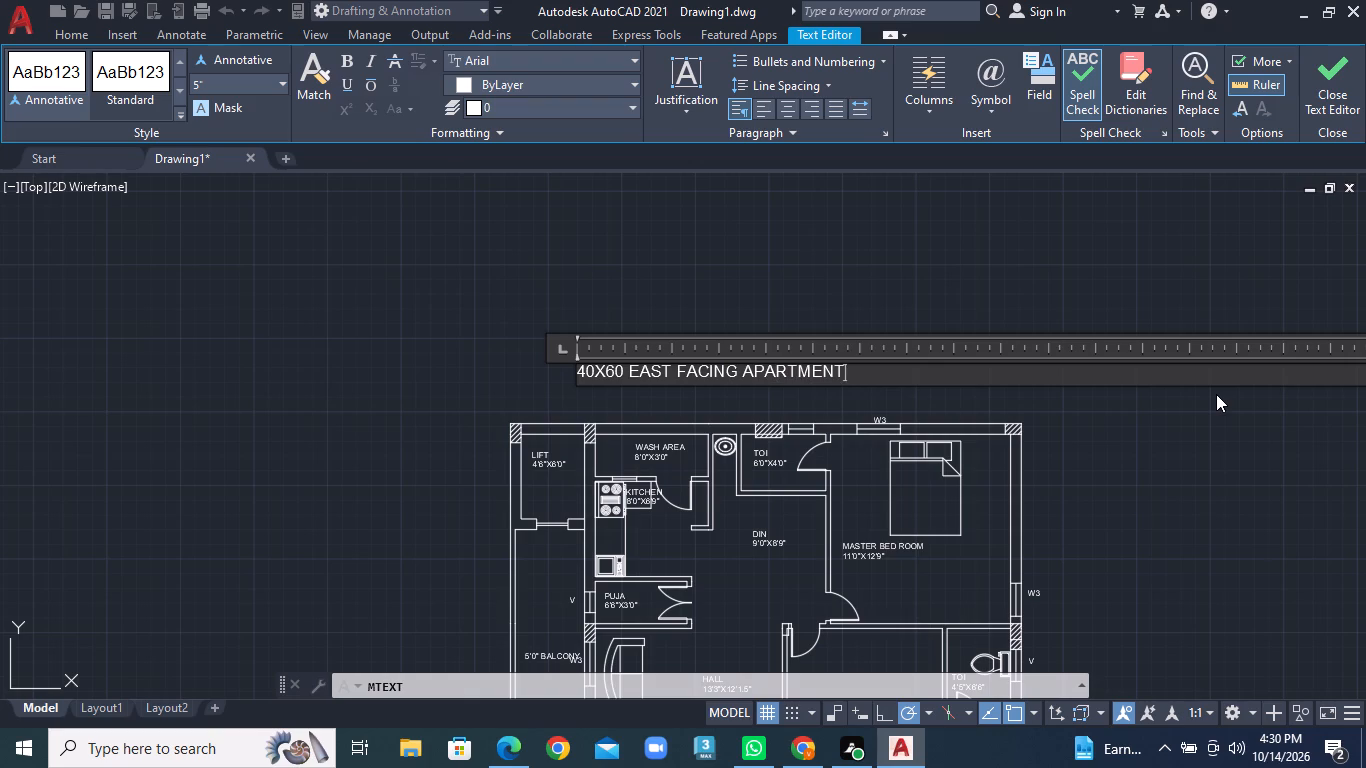
key(space)
text(HOUSE PLAN)
click(1161, 453)
Move the plan title closer to the north wall and eastward so it sits roughly centred above the plan.
scroll(694, 420, up, 1)
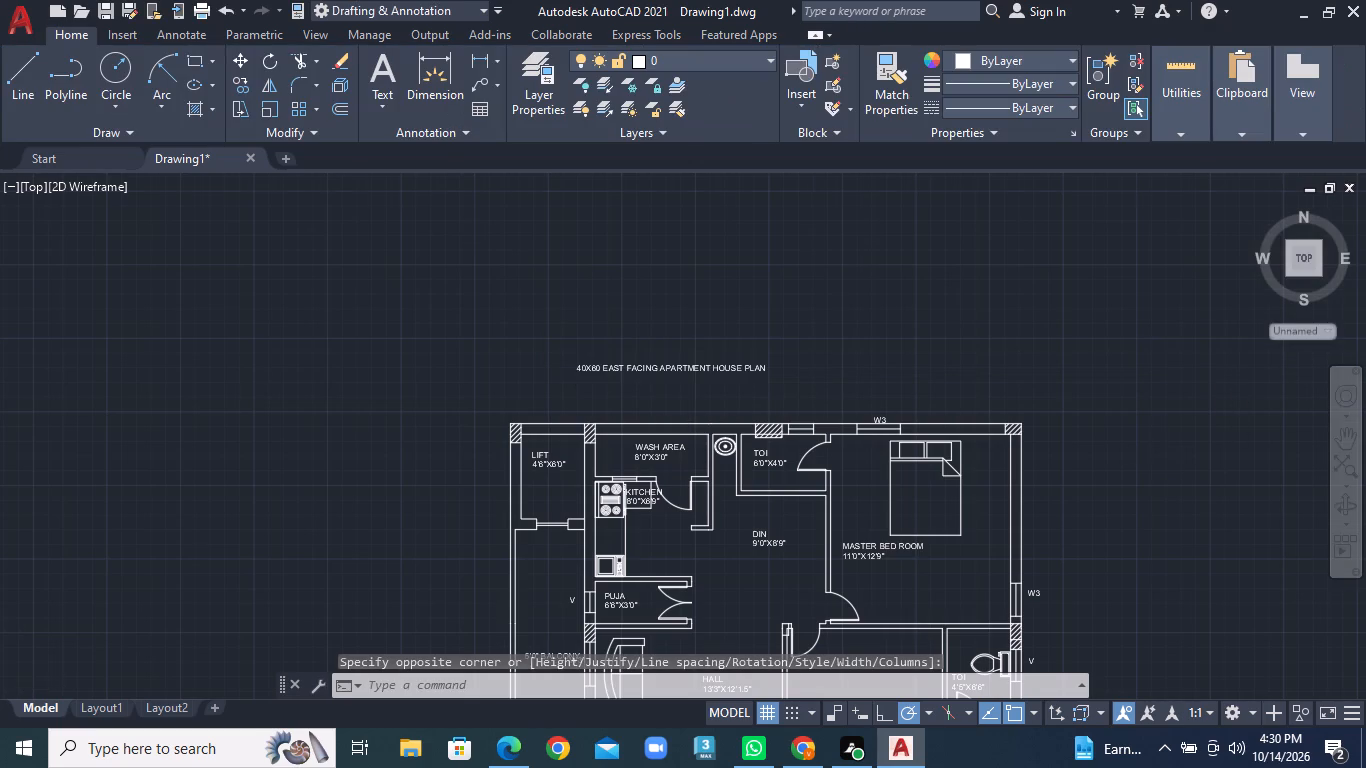
click(701, 336)
right_click(701, 336)
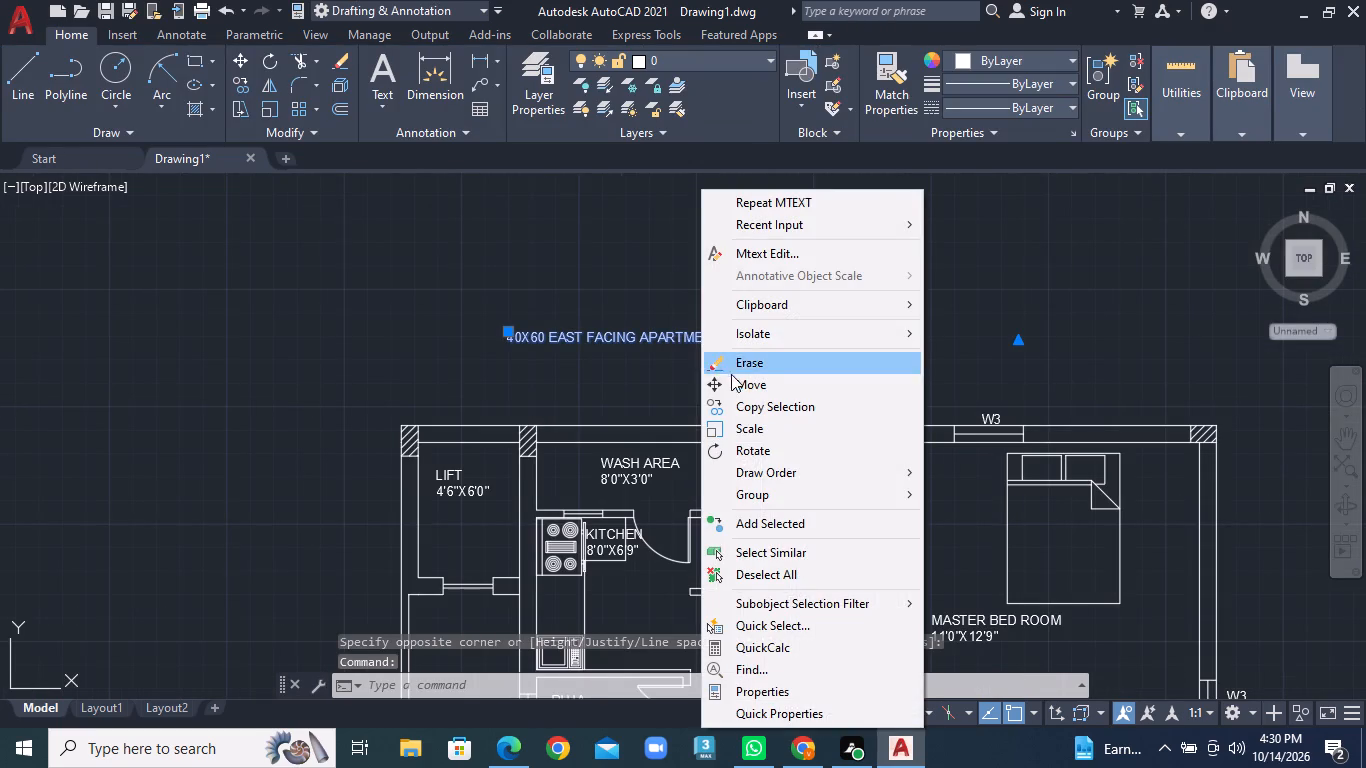
click(735, 385)
click(664, 338)
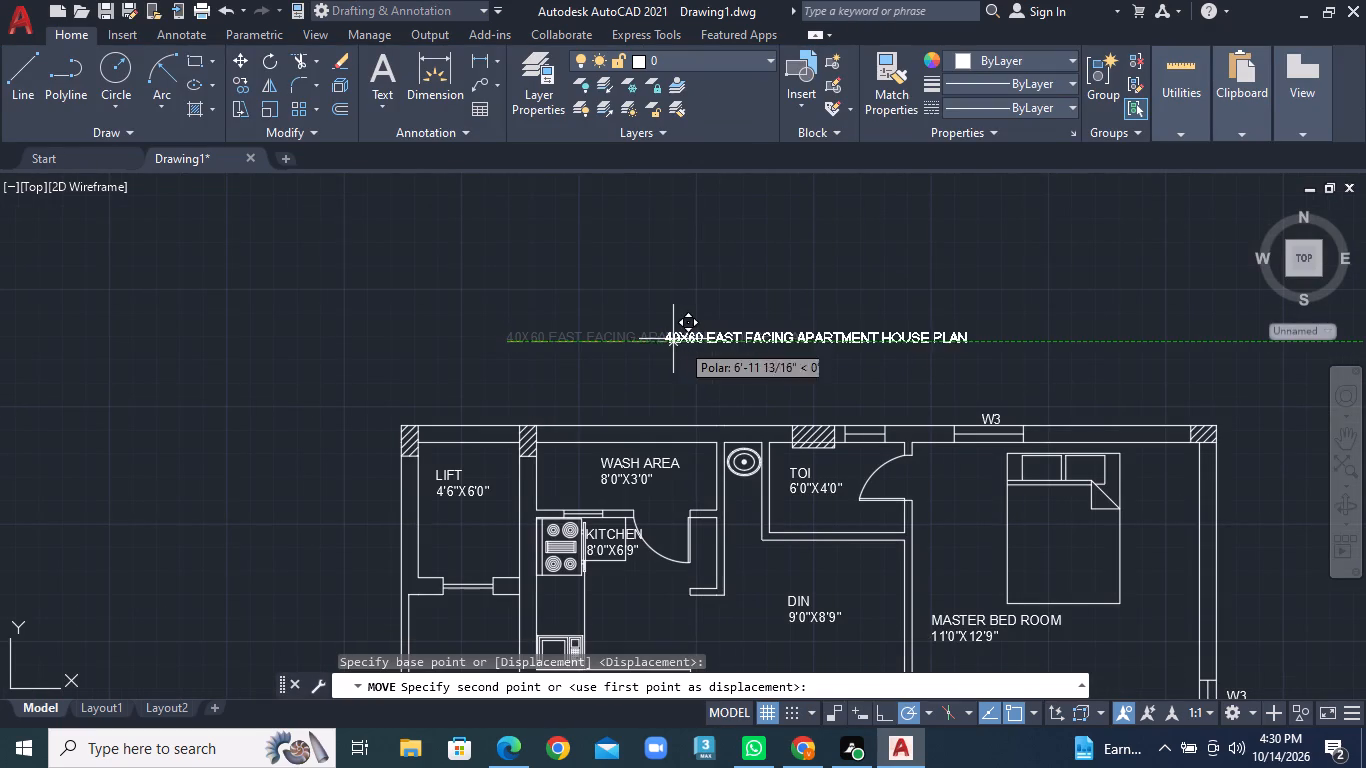
click(658, 395)
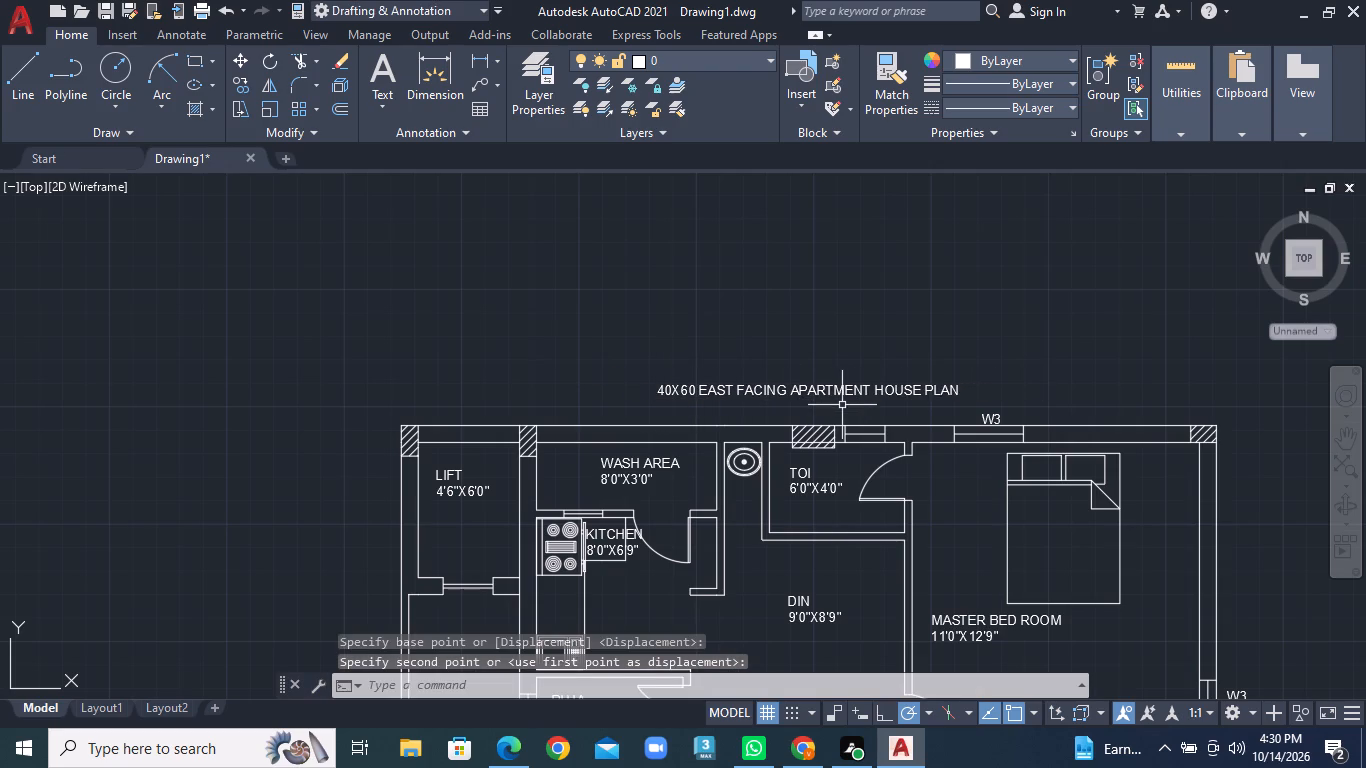
Add the multiline text tag "D2" at the door between the north unit's kitchen and wash area.
middle_drag(693, 493, 665, 364)
scroll(665, 364, up, 1)
middle_drag(652, 433, 617, 392)
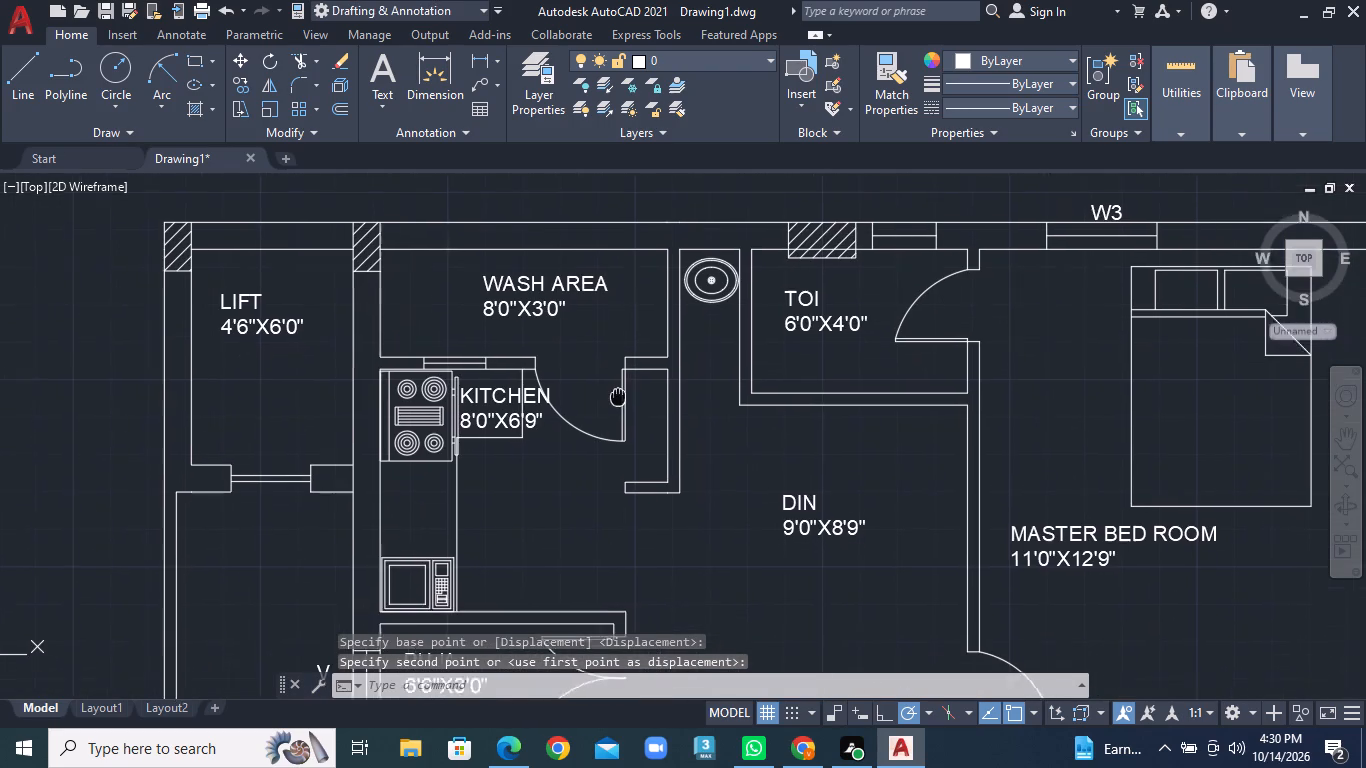
middle_drag(617, 392, 615, 390)
scroll(620, 368, up, 2)
right_click(563, 370)
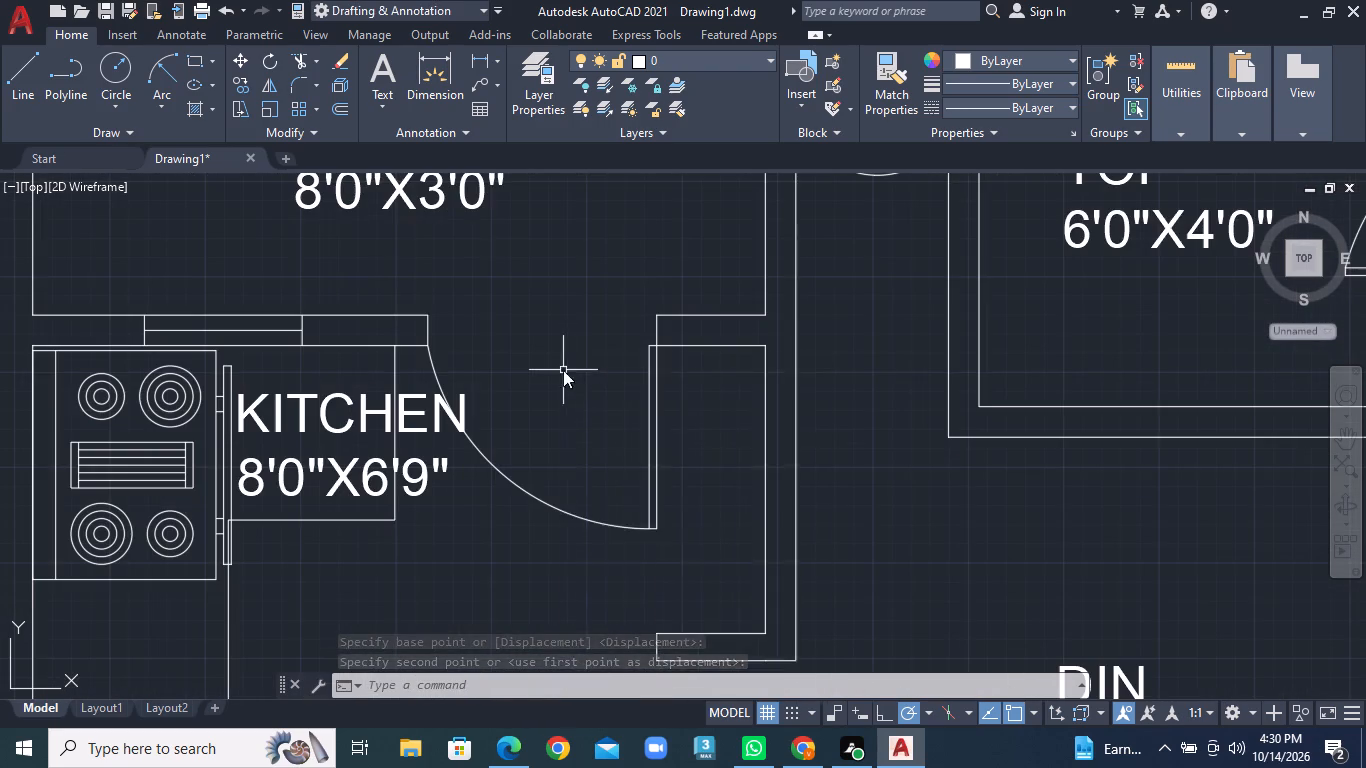
scroll(556, 185, down, 1)
click(375, 95)
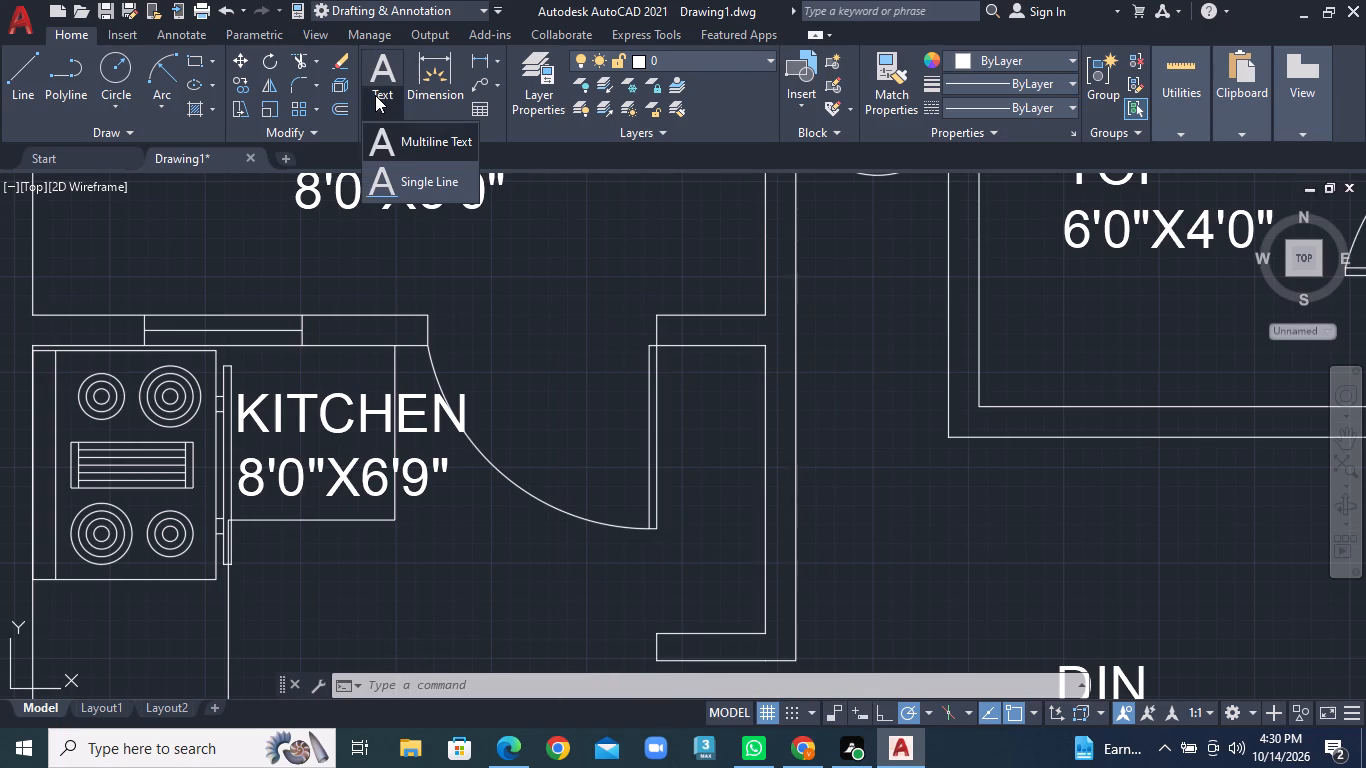
click(411, 146)
click(499, 326)
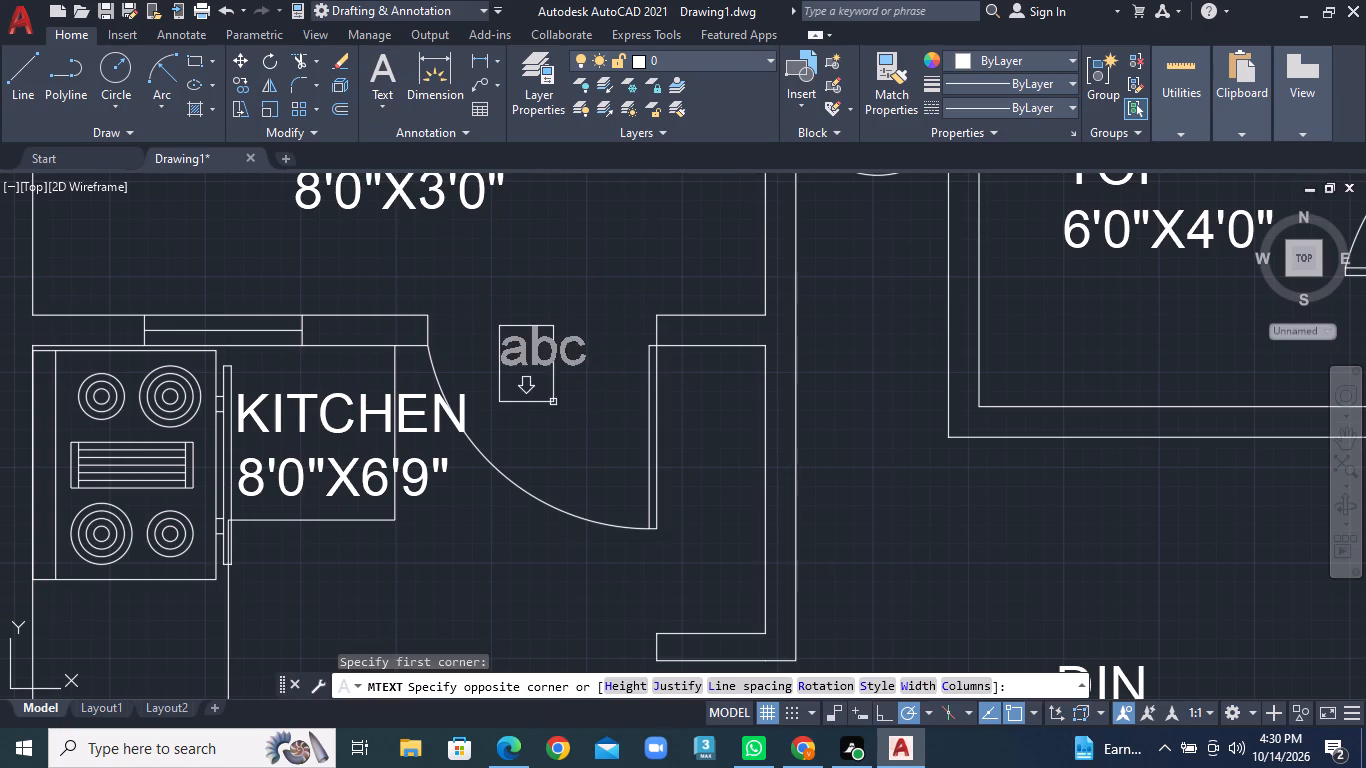
click(562, 410)
text(DW)
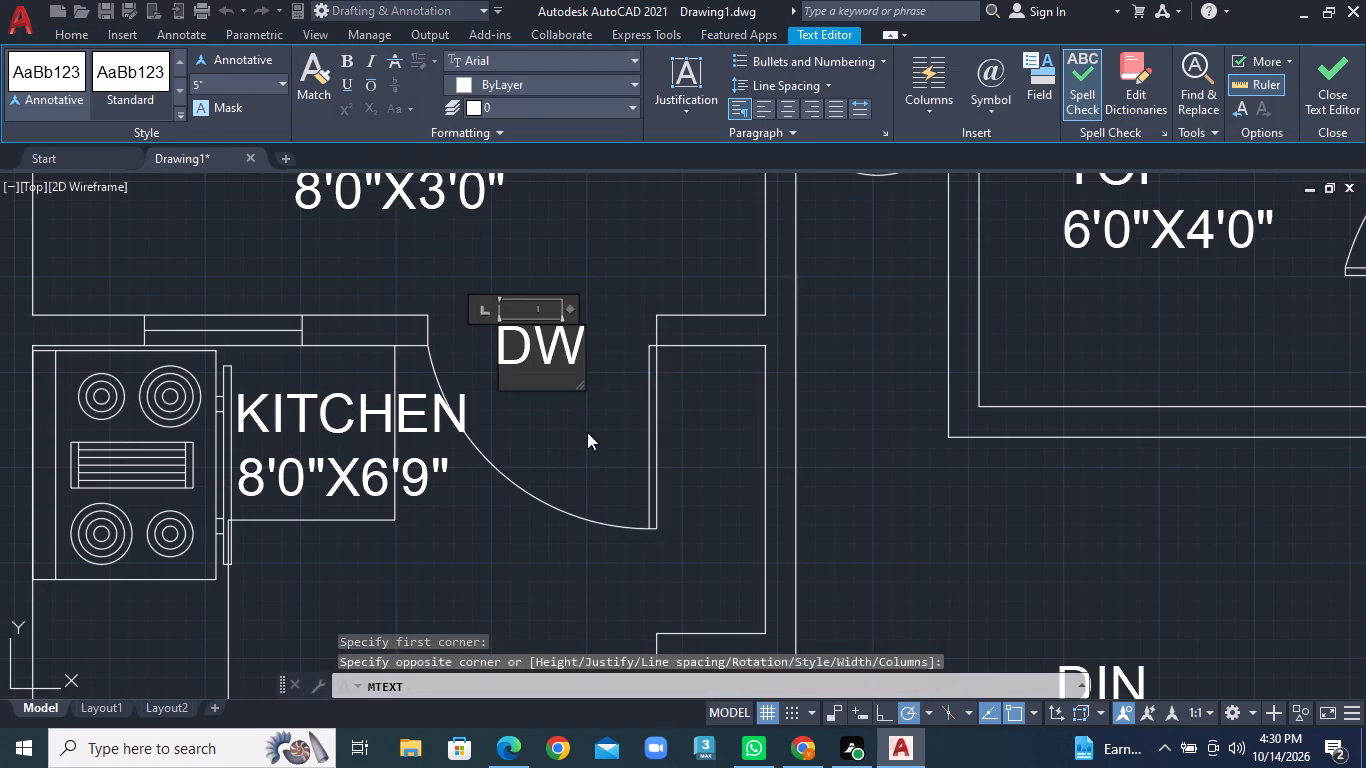
key(BackSpace)
key(2)
click(576, 434)
Start a multiline text tag at the door between the north unit's toilet and master bedroom.
scroll(579, 432, down, 2)
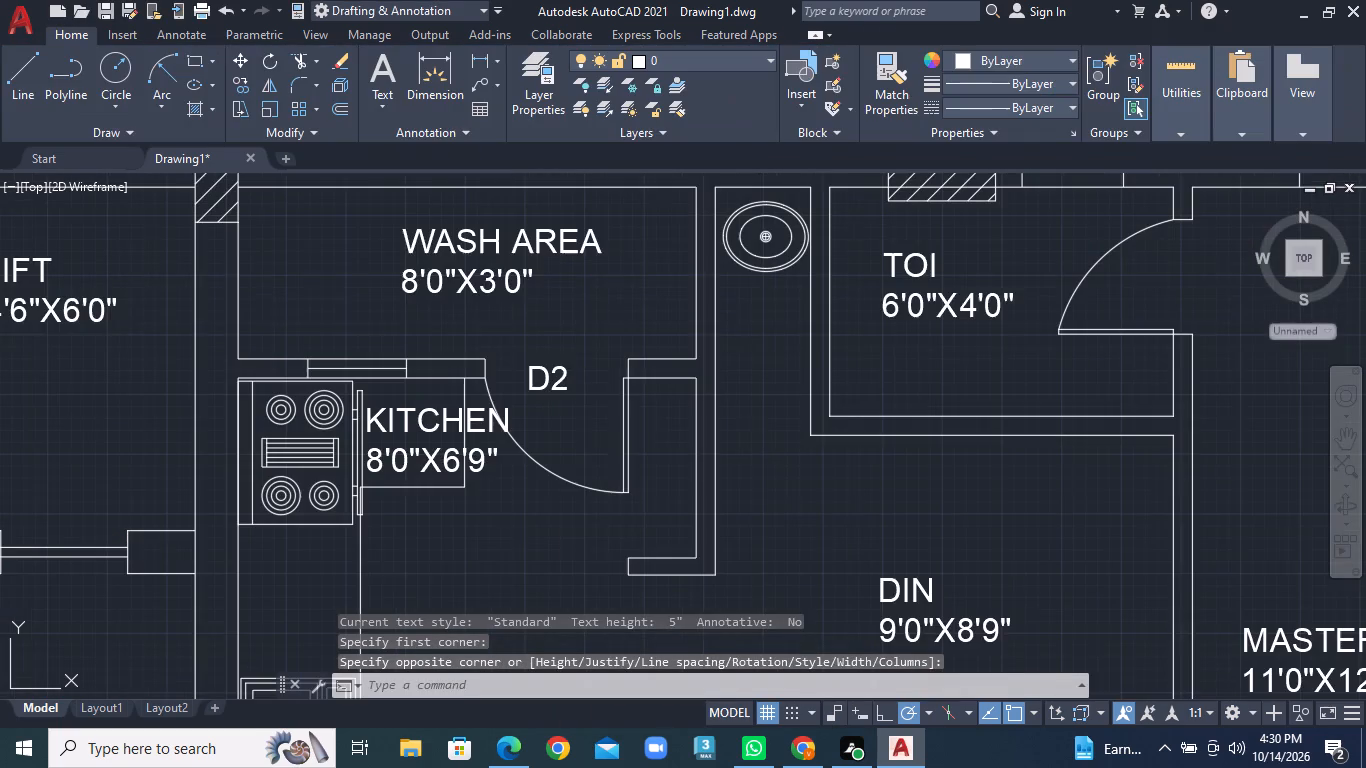
middle_drag(737, 451, 708, 394)
middle_click(708, 387)
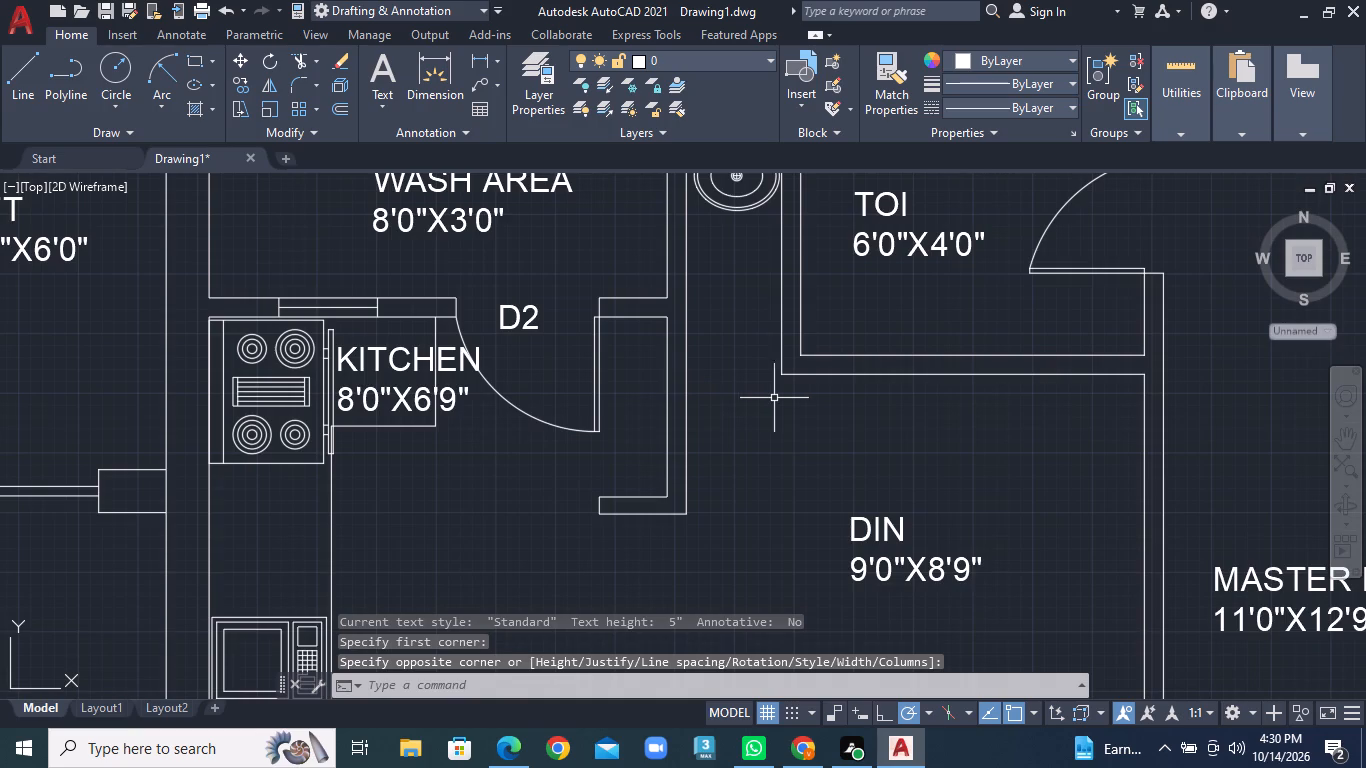
scroll(783, 397, down, 1)
middle_drag(987, 497, 972, 492)
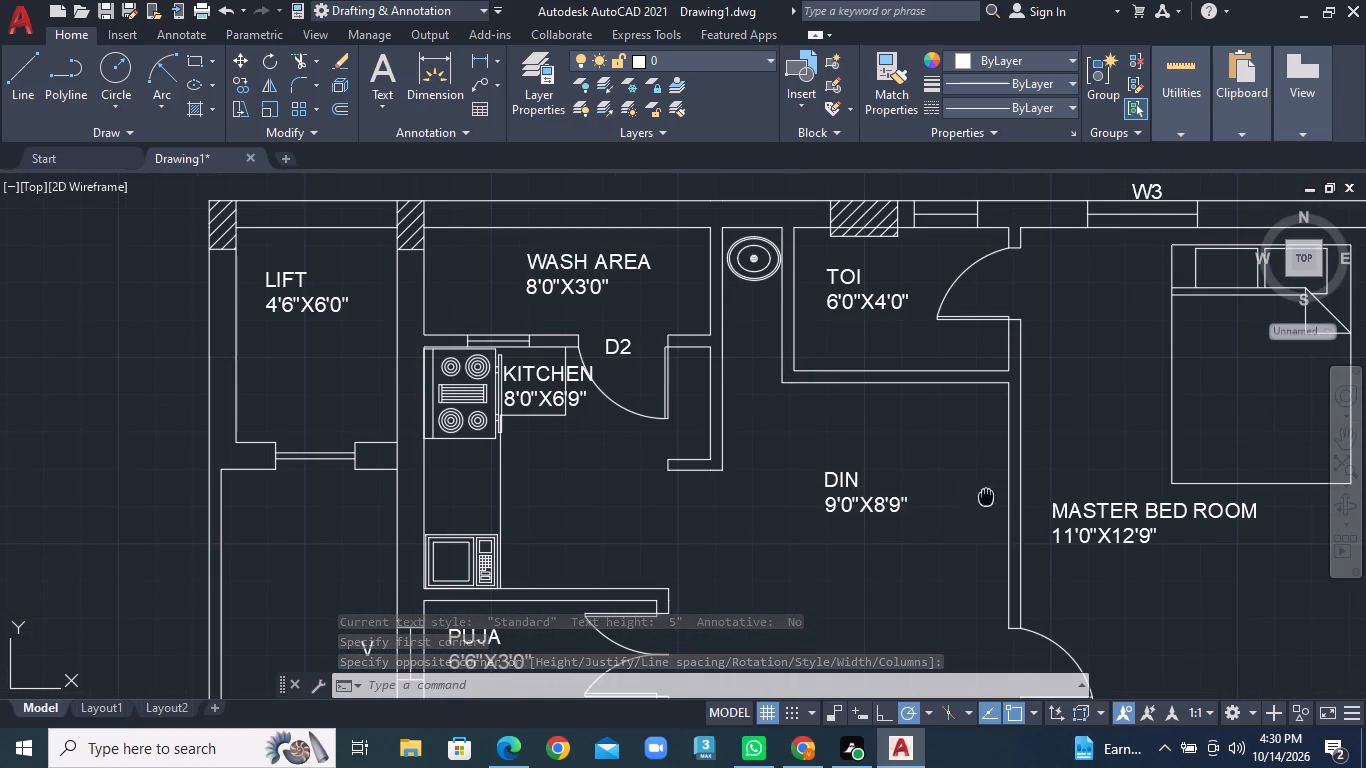
middle_drag(972, 492, 785, 474)
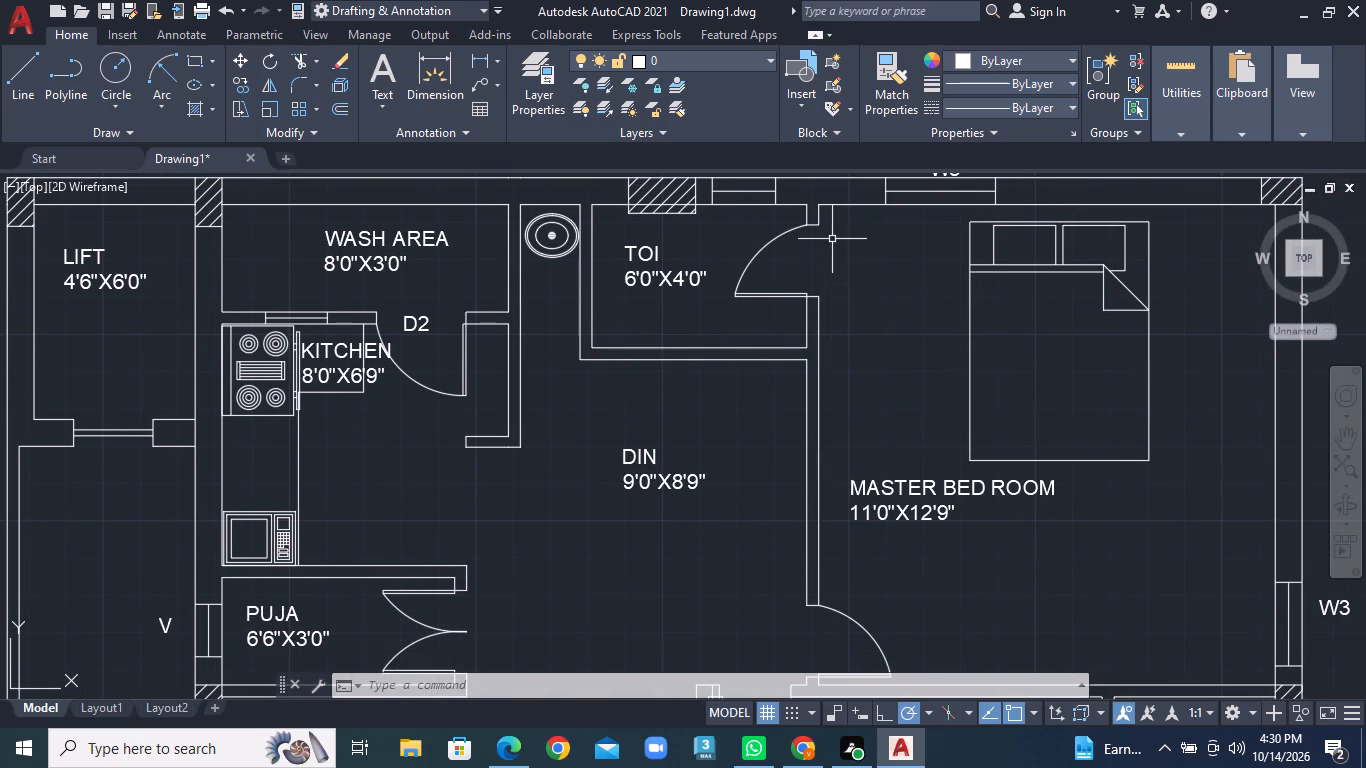
scroll(817, 236, up, 1)
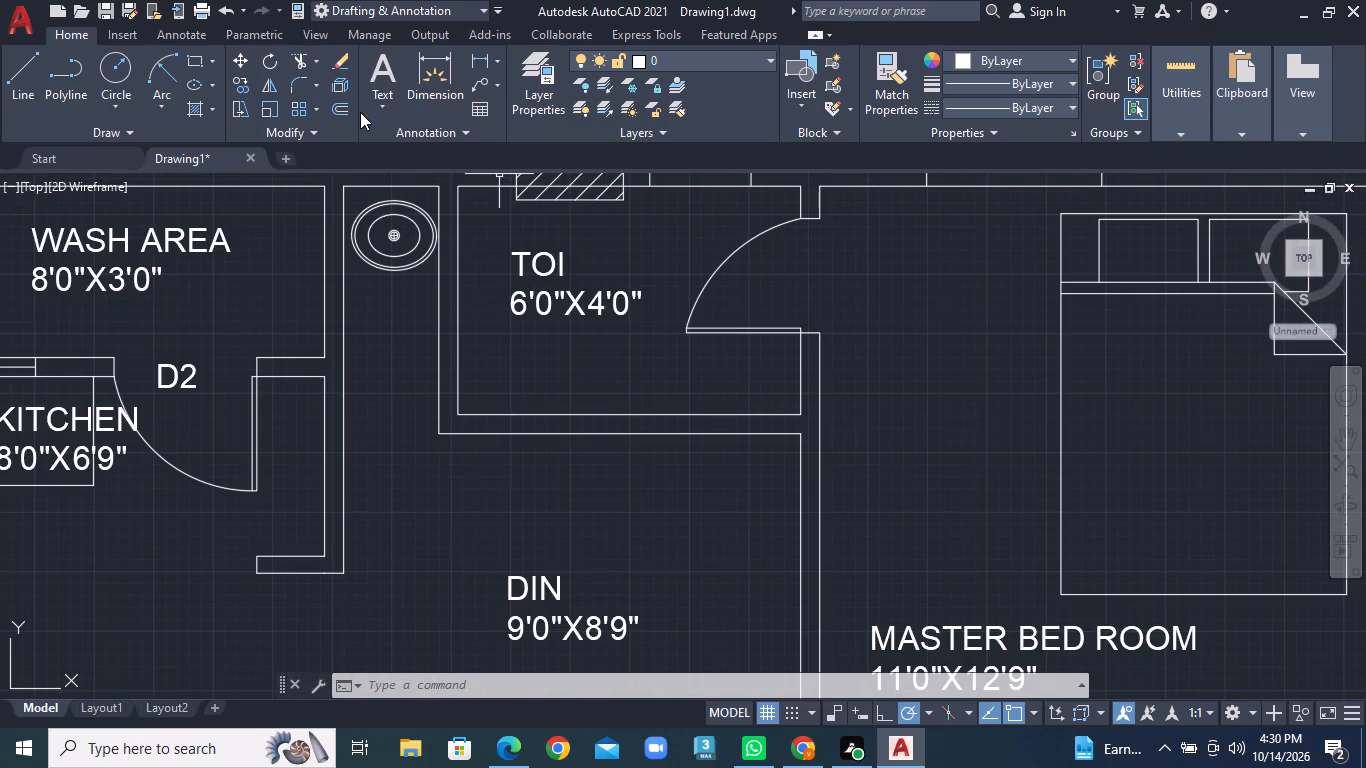
click(389, 103)
click(414, 136)
click(762, 266)
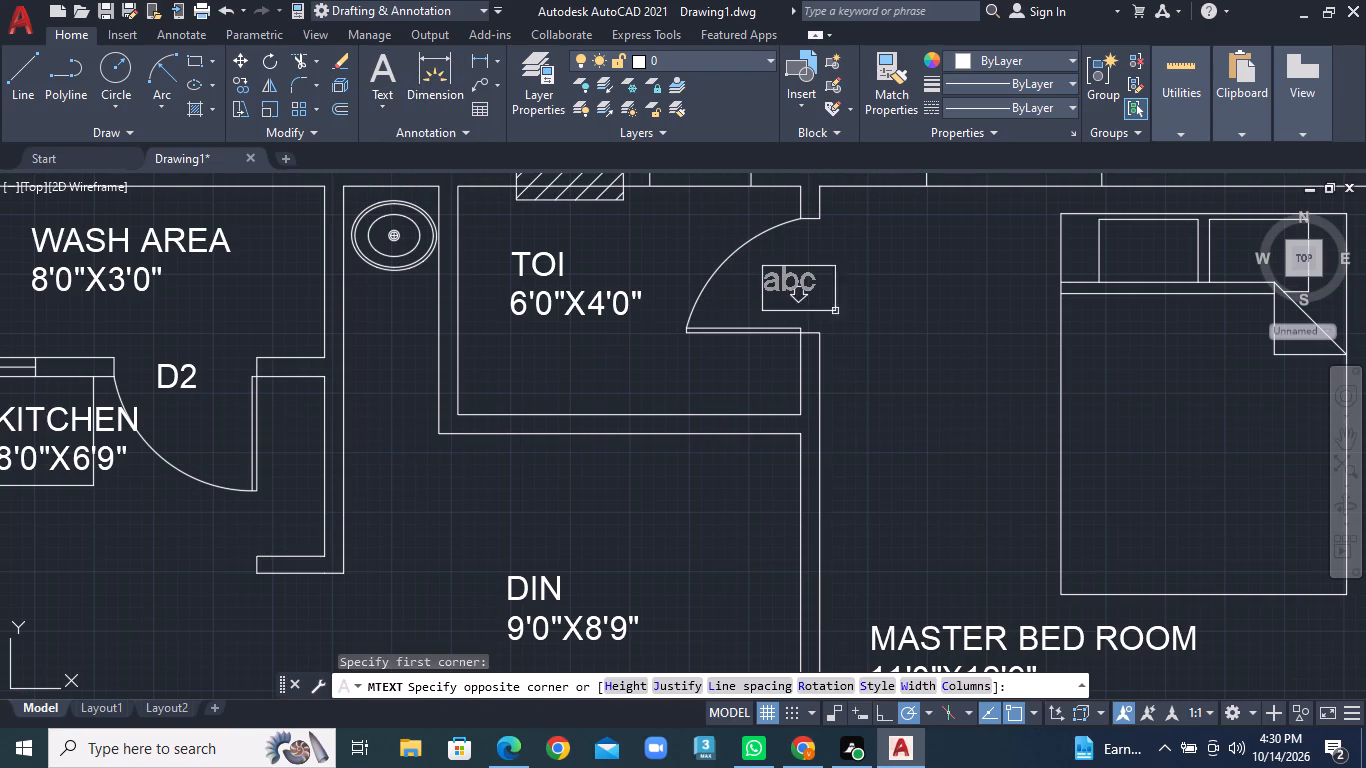
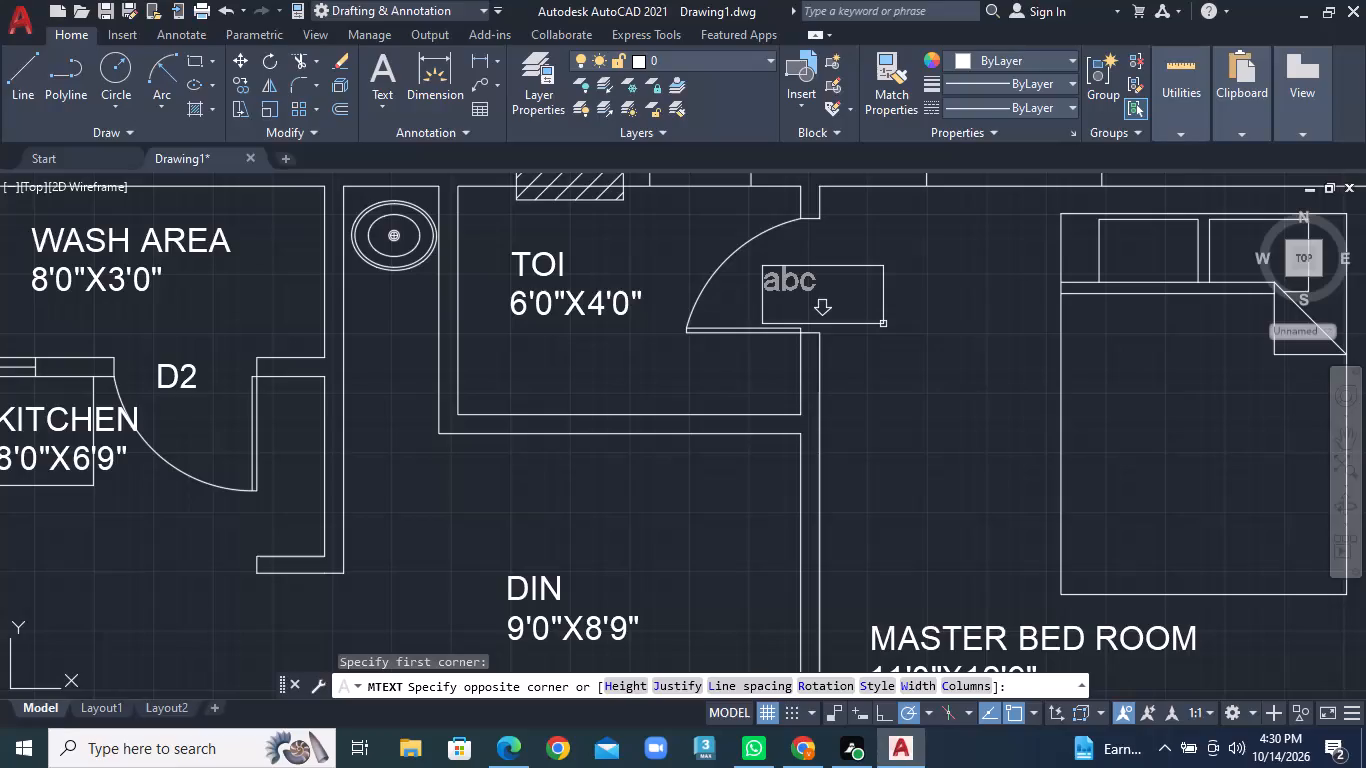
Enter the tag "D2" at the door between the north unit's toilet and master bedroom.
click(883, 324)
text(D2)
click(885, 324)
Add the multiline text tag "D1" at the north unit's master bedroom door beside the dining area.
scroll(885, 324, down, 3)
middle_drag(883, 467, 872, 463)
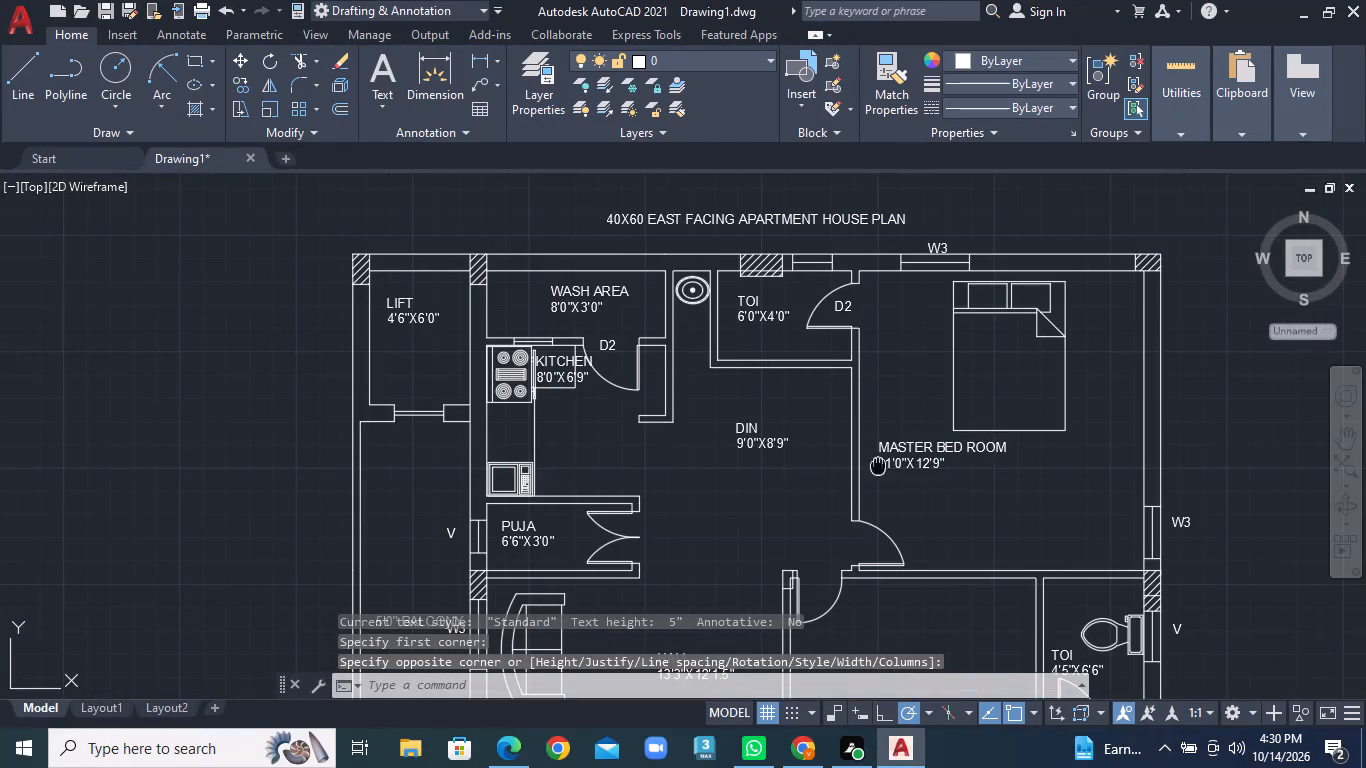
middle_drag(872, 463, 866, 355)
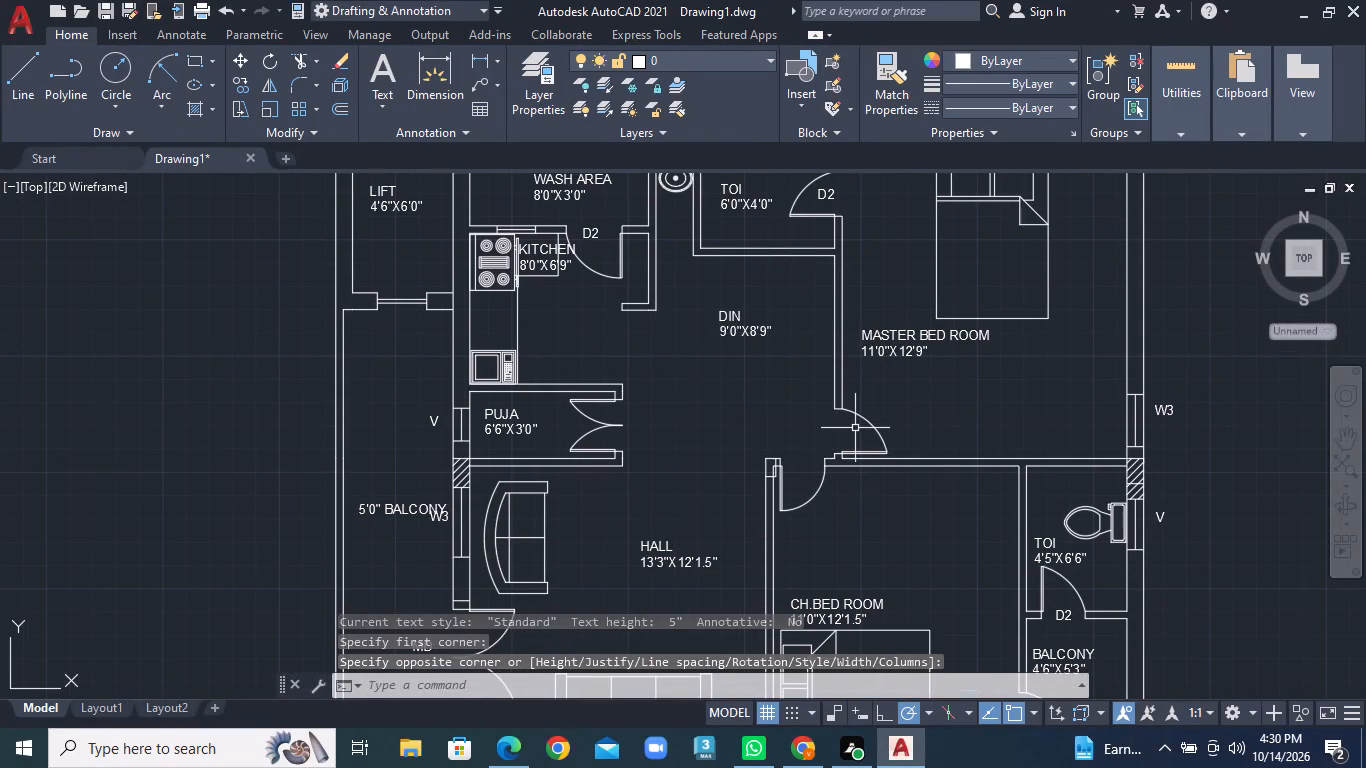
scroll(838, 425, up, 2)
middle_drag(854, 444, 827, 406)
scroll(835, 437, up, 1)
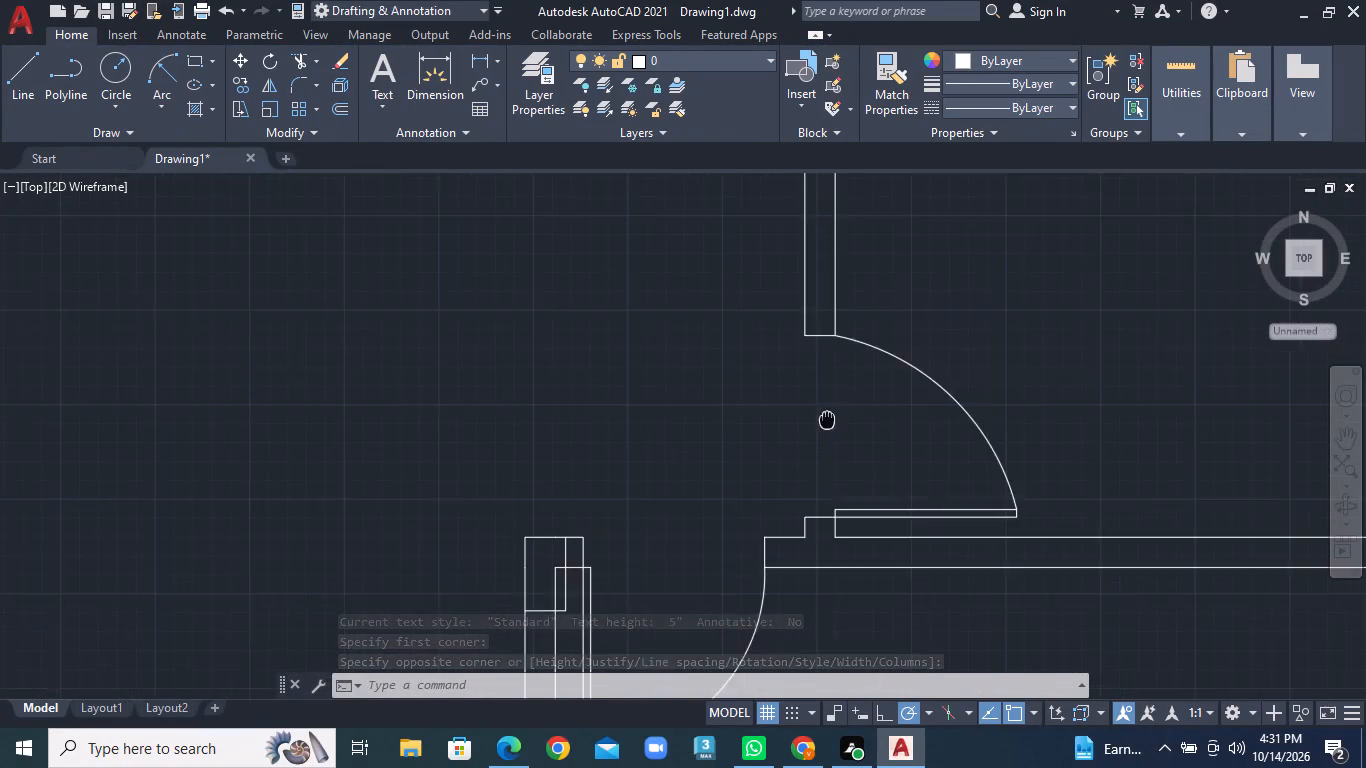
middle_drag(827, 406, 827, 403)
right_click(813, 400)
click(896, 47)
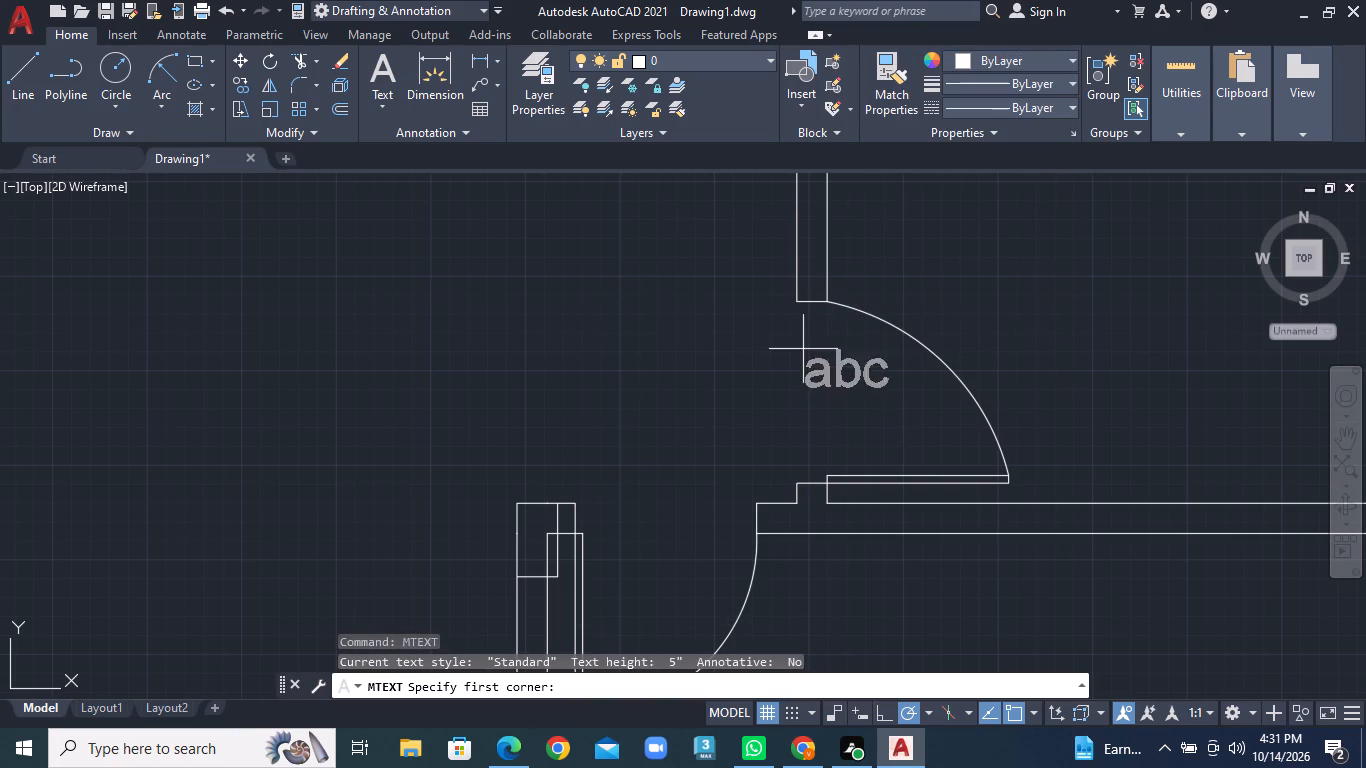
click(815, 367)
click(912, 447)
text(D1)
click(684, 521)
Copy the "D1" tag to the door of the north unit's CH.BED ROOM.
middle_drag(684, 521, 690, 418)
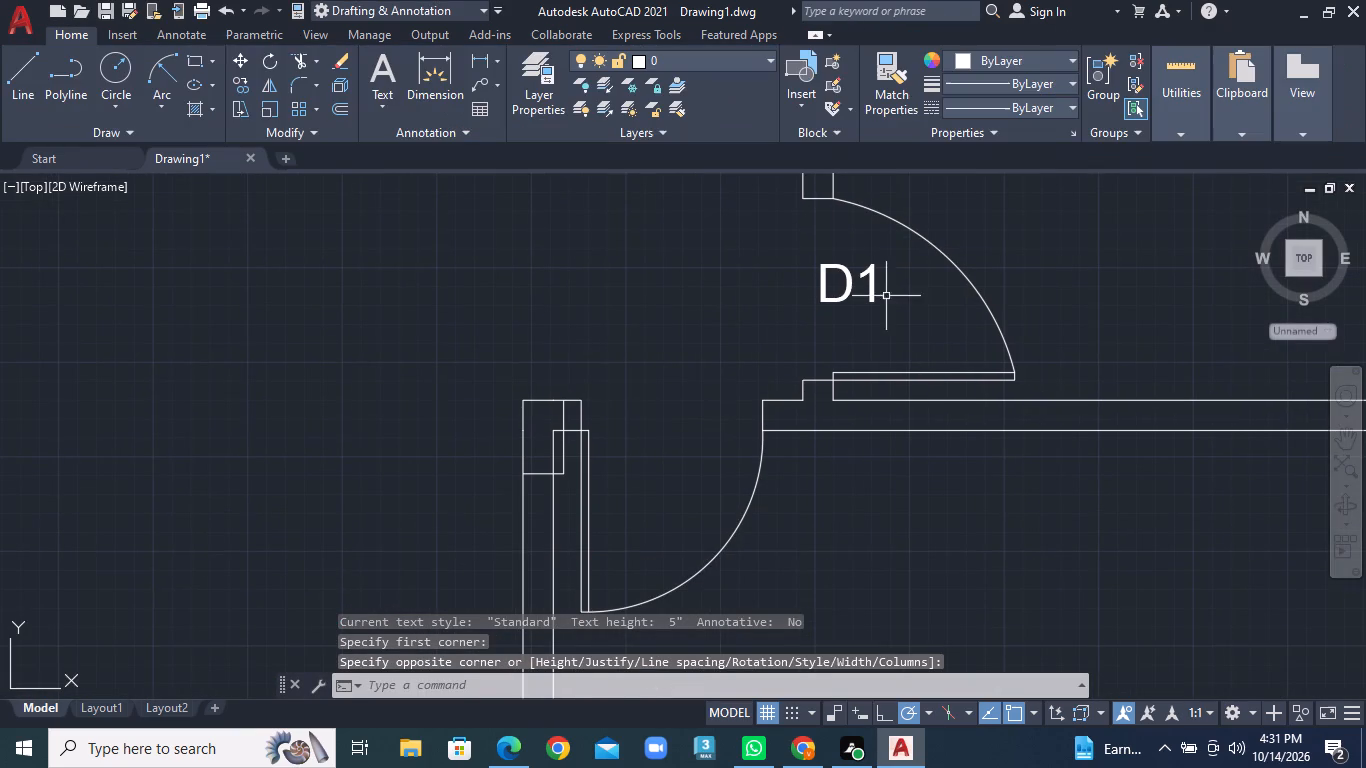
click(866, 289)
click(875, 287)
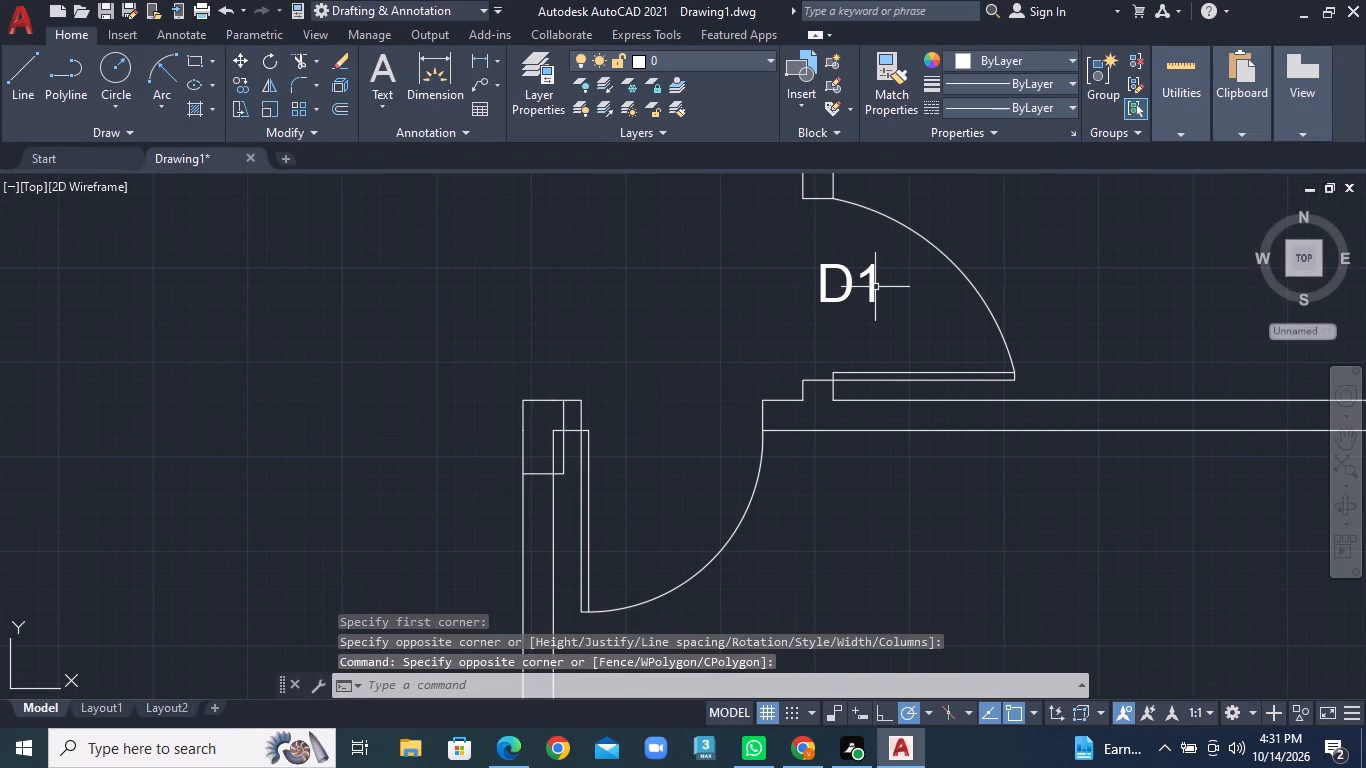
click(847, 290)
right_click(847, 290)
click(903, 409)
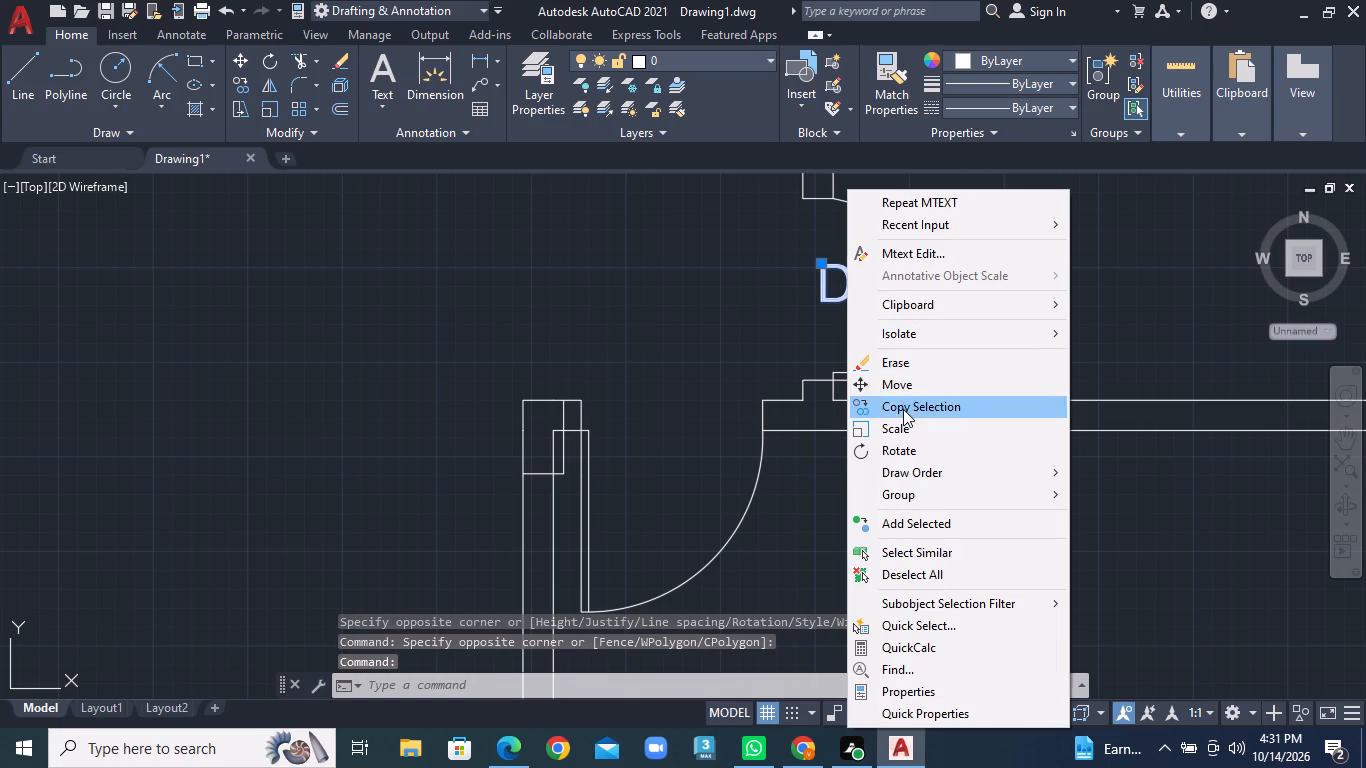
click(848, 299)
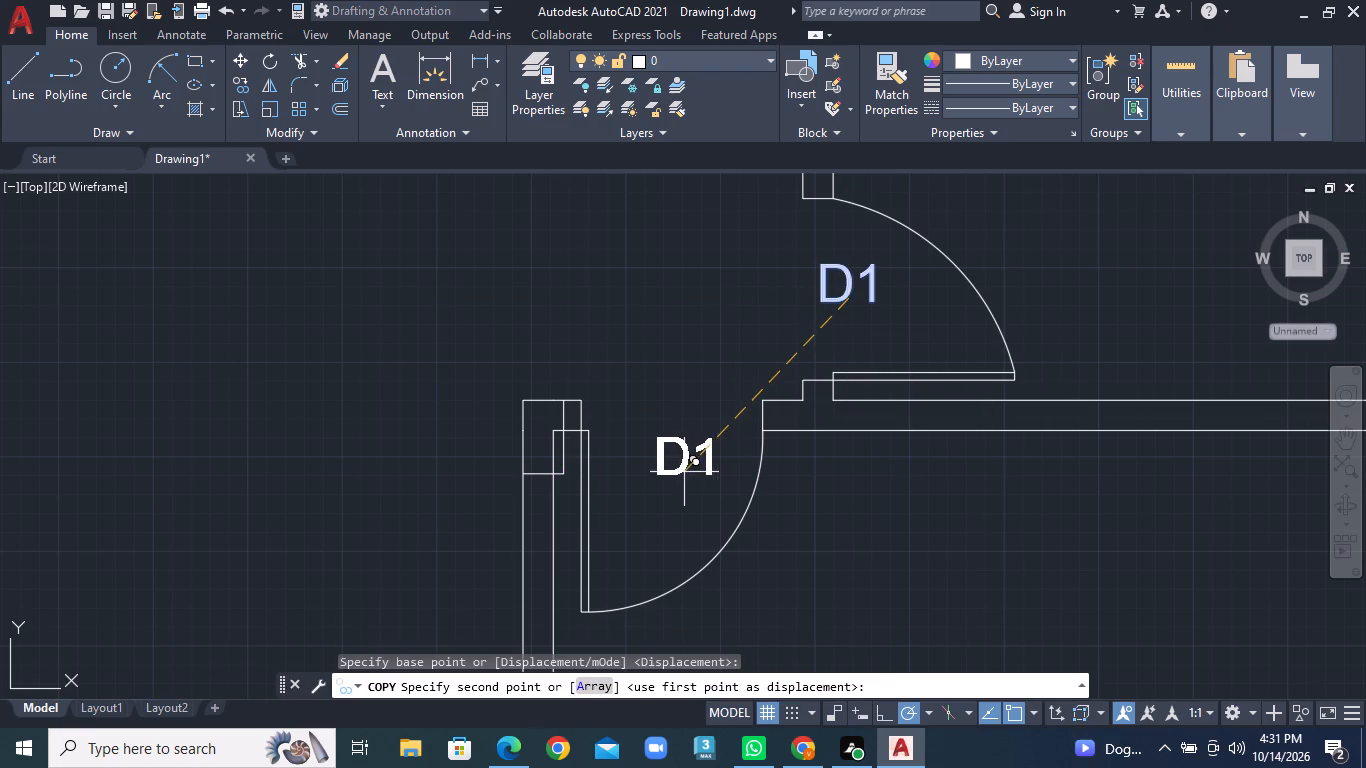
click(662, 493)
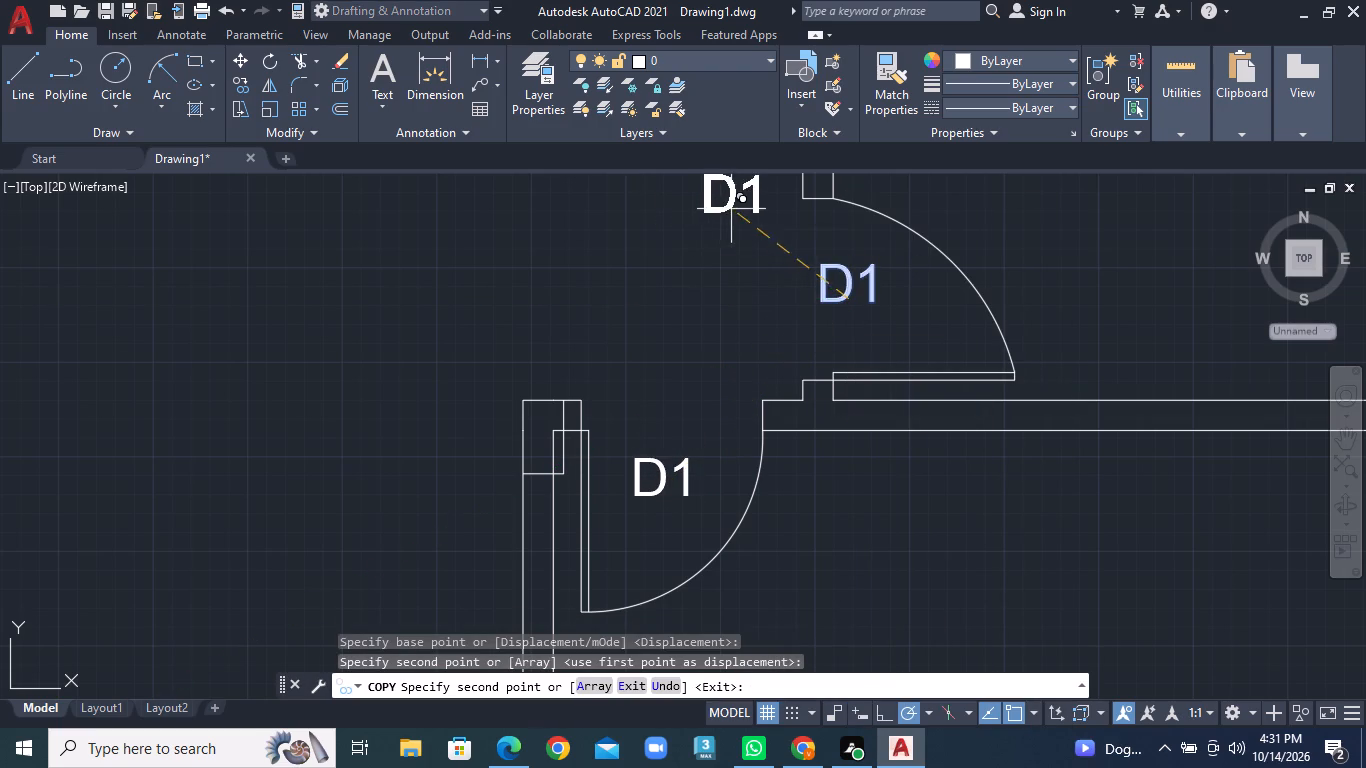
scroll(728, 275, down, 1)
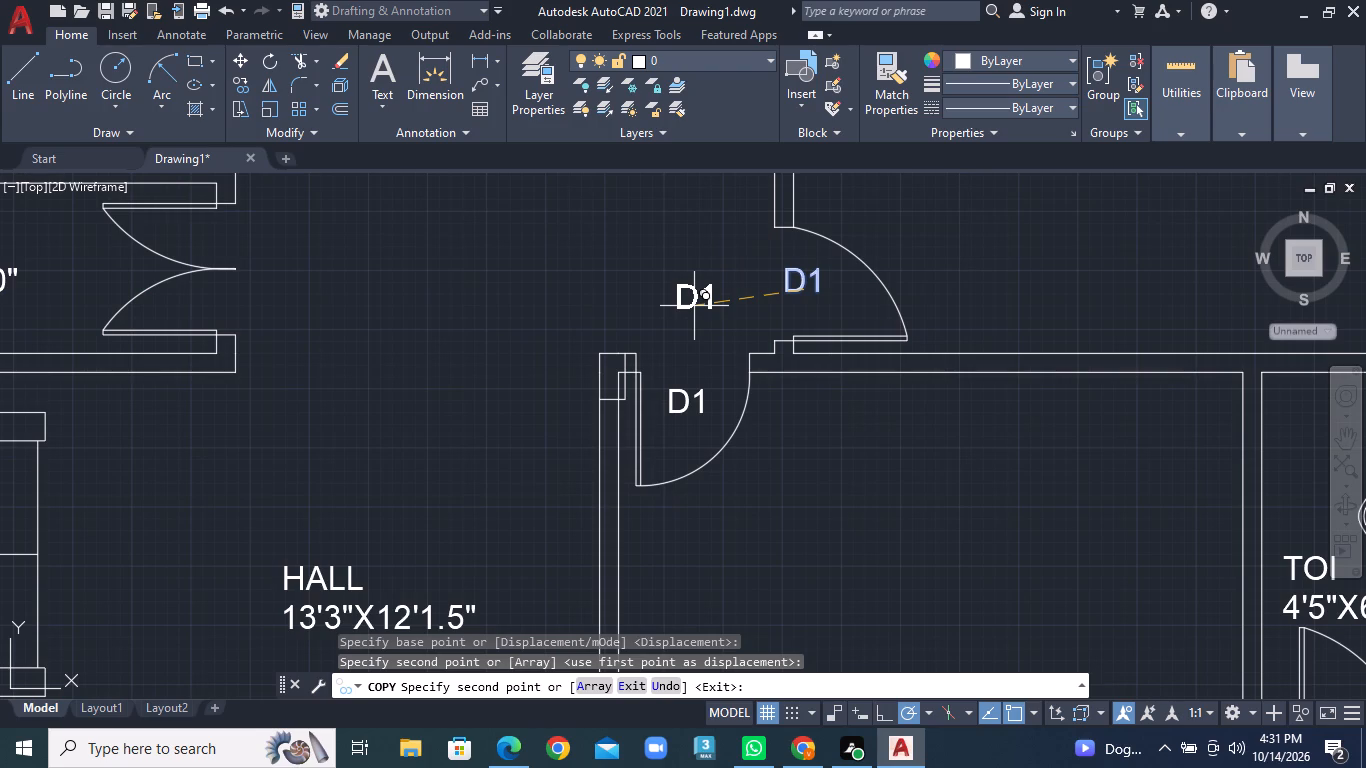
scroll(694, 306, down, 2)
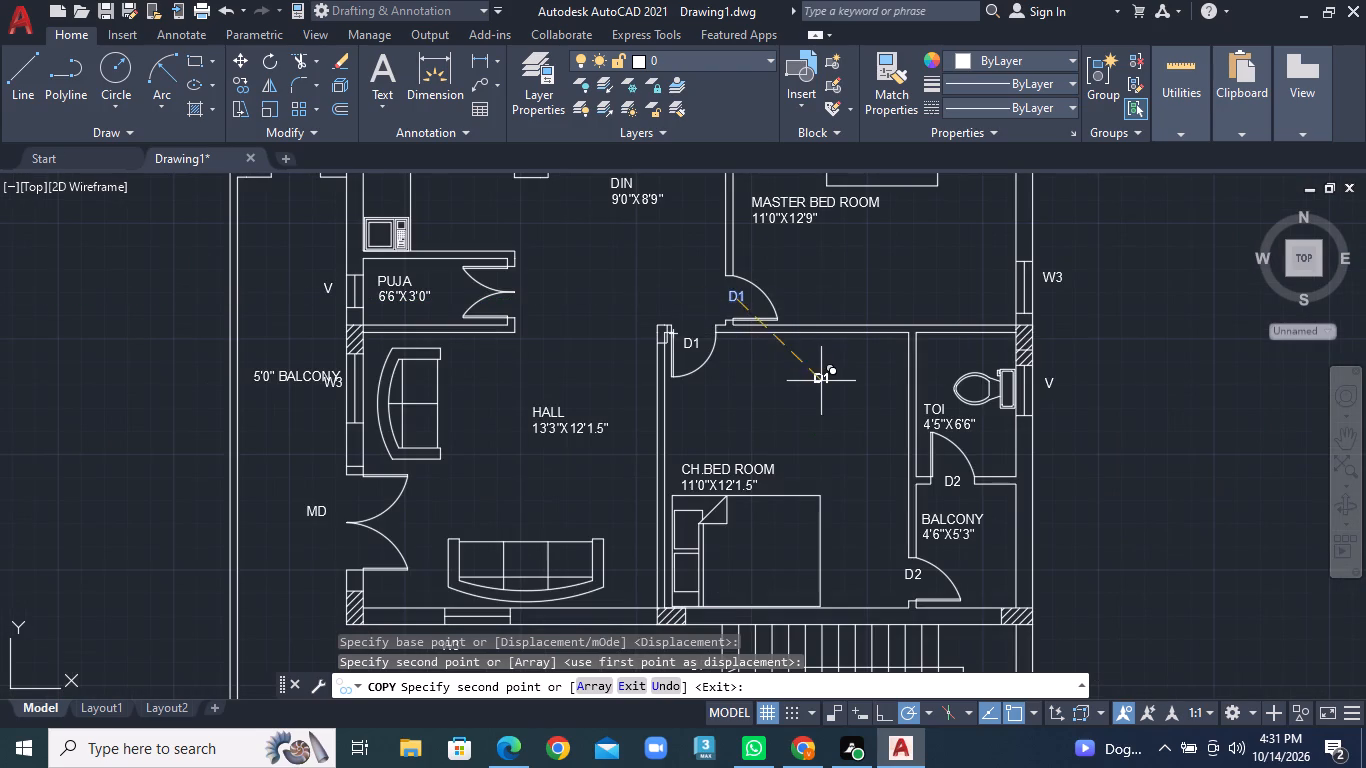
key(Escape)
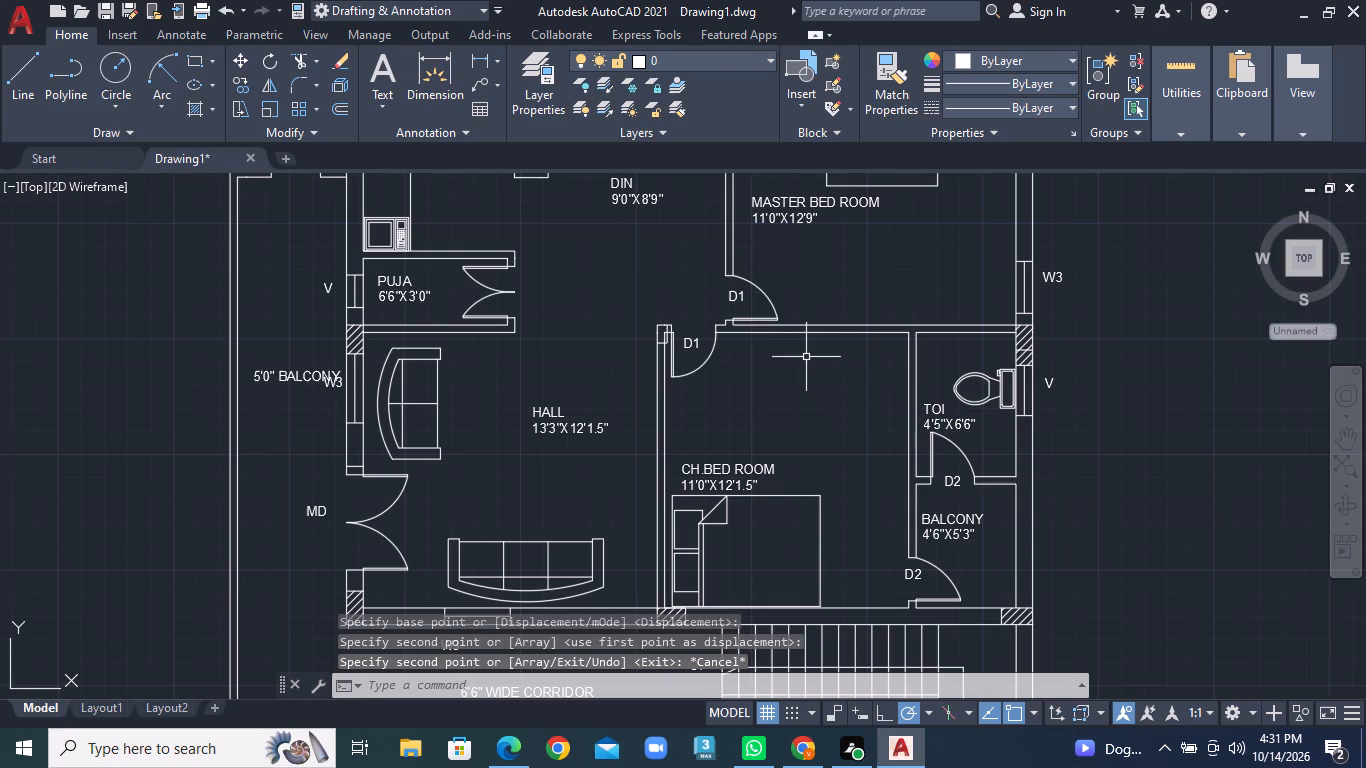
Rotate the "5'0" BALCONY" label beside the north unit's hall 90 degrees so it reads vertically.
middle_drag(1148, 509, 1116, 320)
scroll(1065, 510, down, 2)
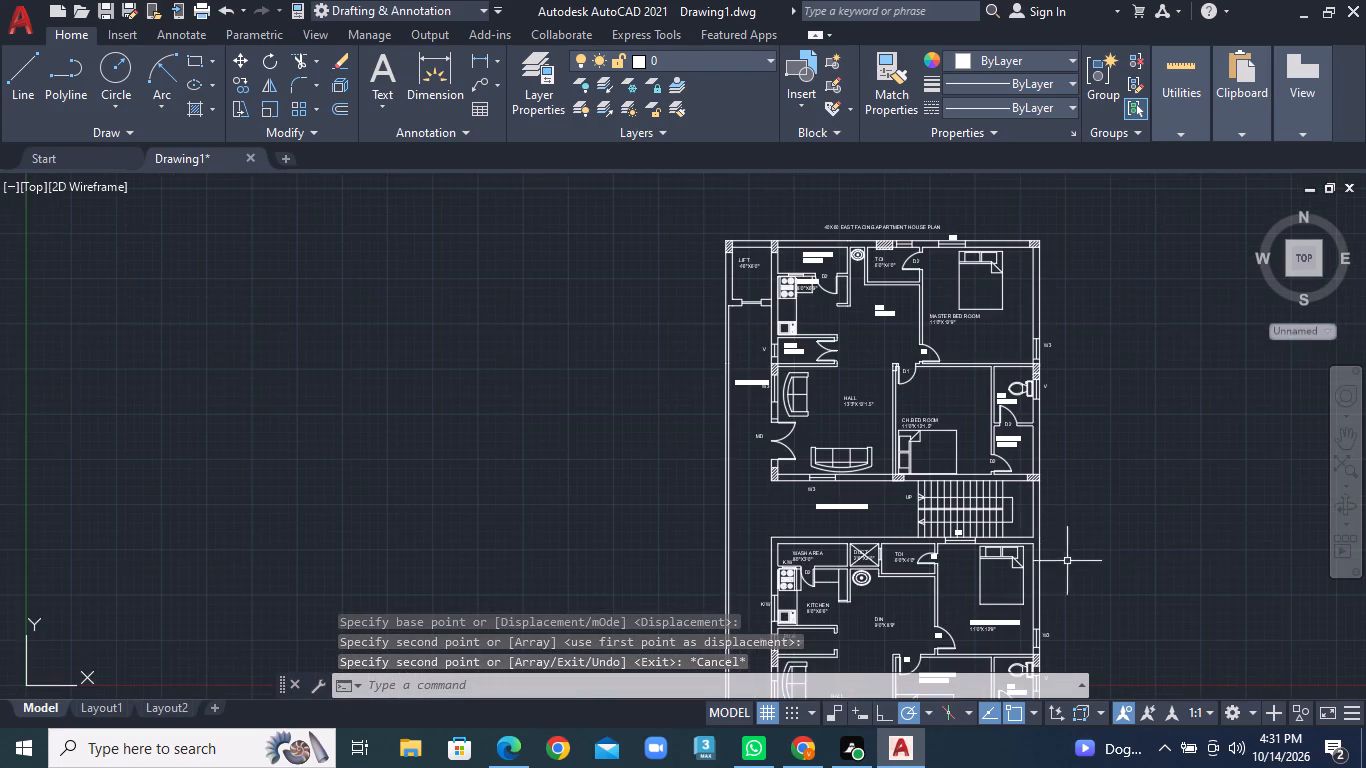
middle_drag(1068, 573, 1073, 417)
middle_drag(1067, 581, 1078, 475)
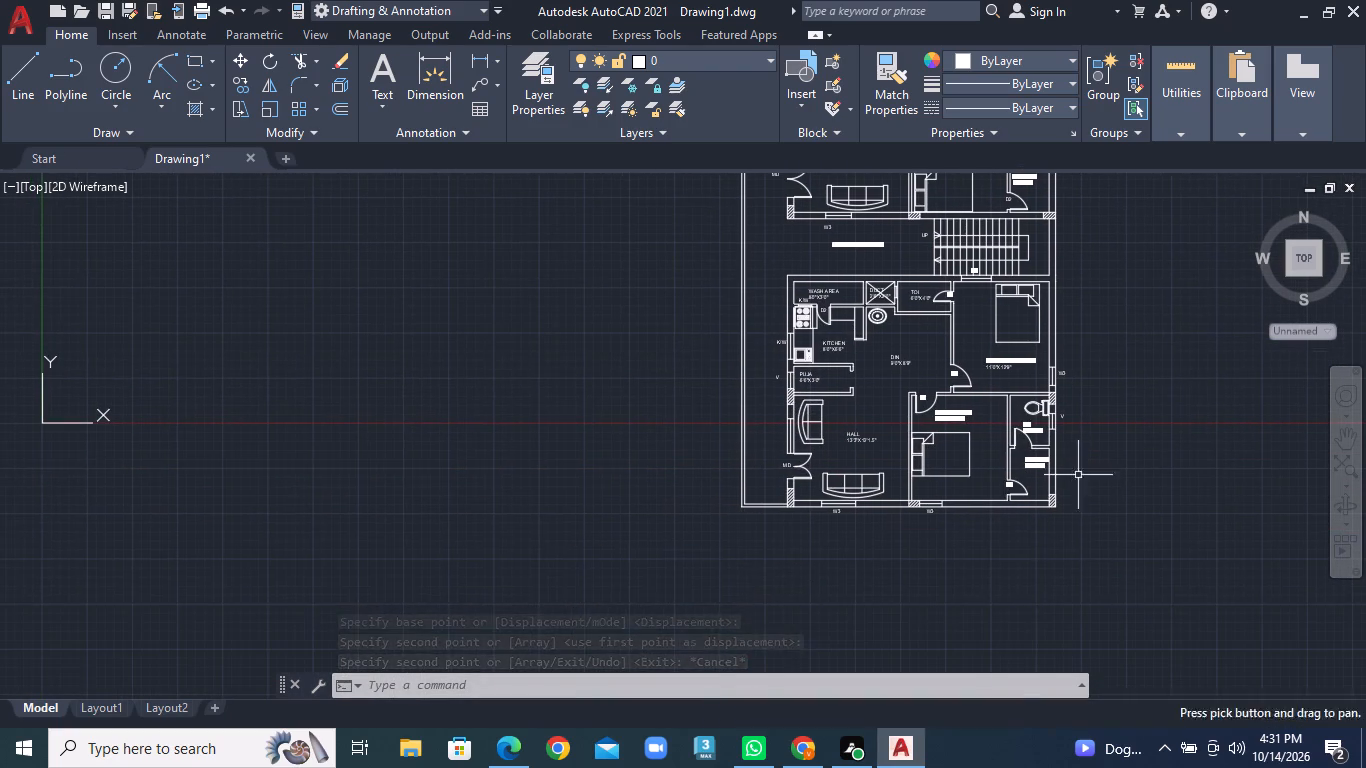
scroll(757, 379, up, 1)
middle_drag(757, 379, 751, 578)
middle_drag(767, 264, 734, 541)
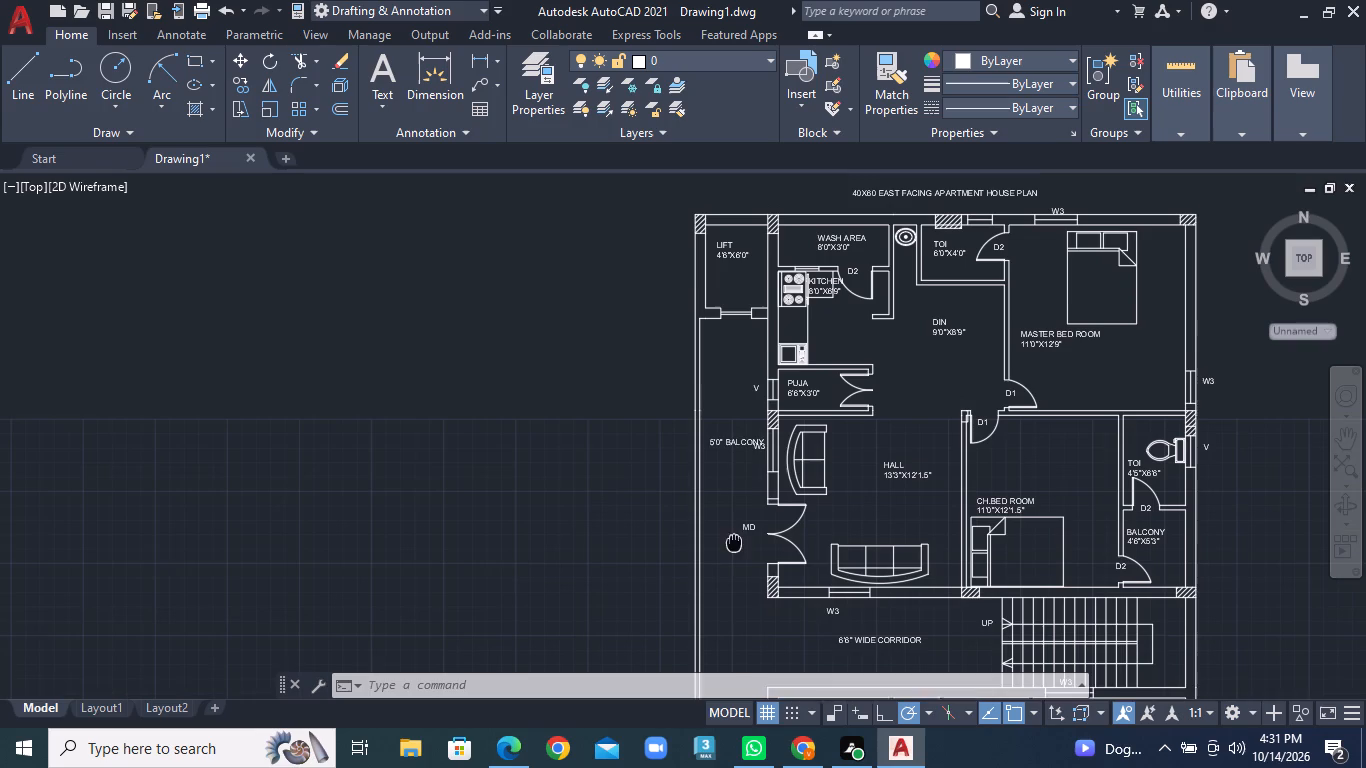
click(731, 441)
scroll(731, 441, up, 3)
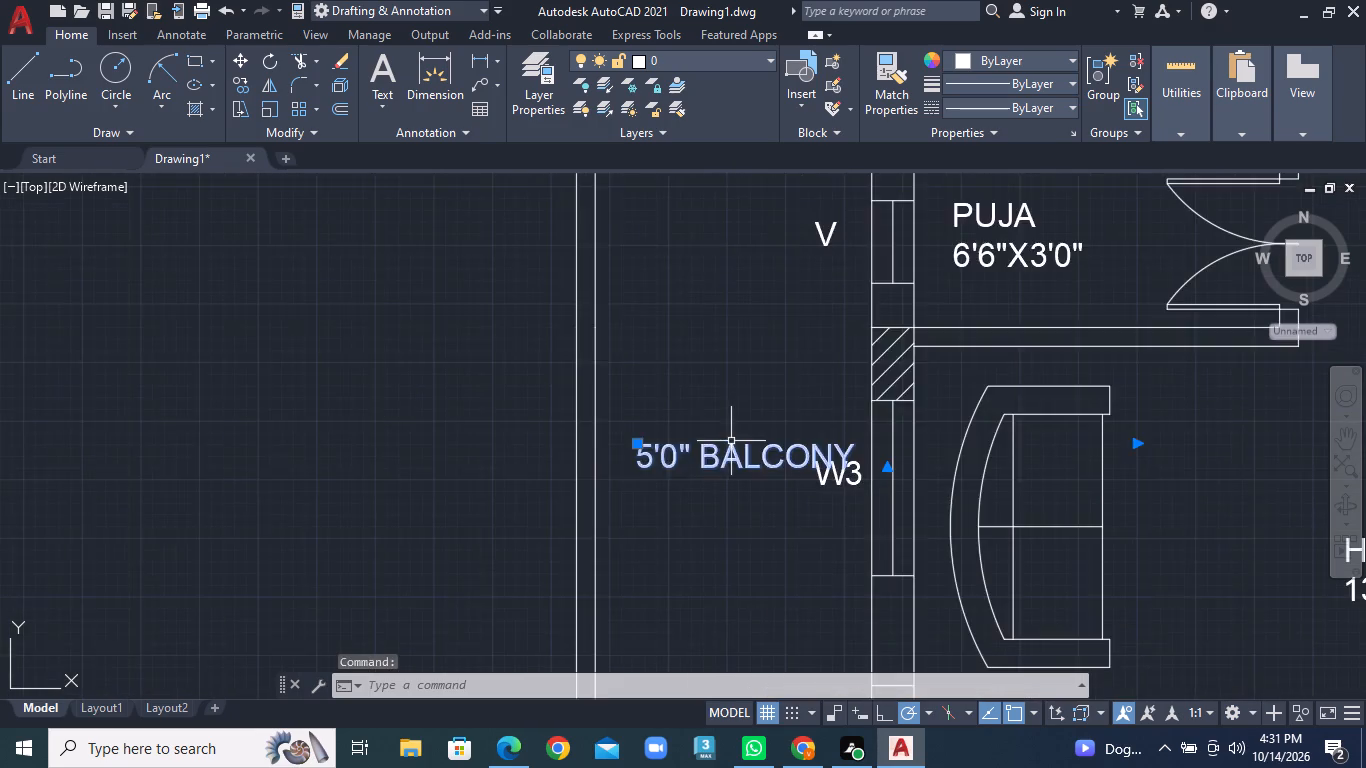
scroll(731, 441, up, 2)
right_click(731, 458)
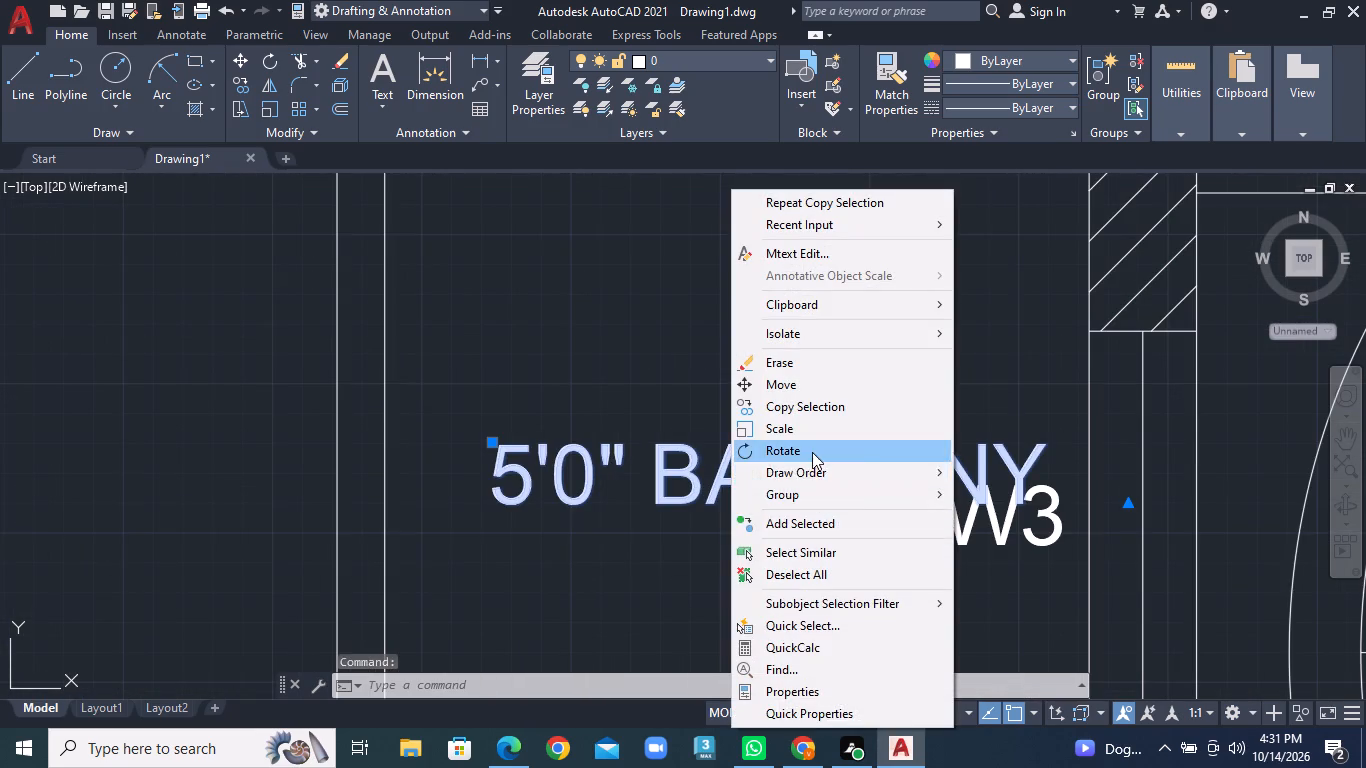
click(812, 452)
click(773, 448)
click(774, 371)
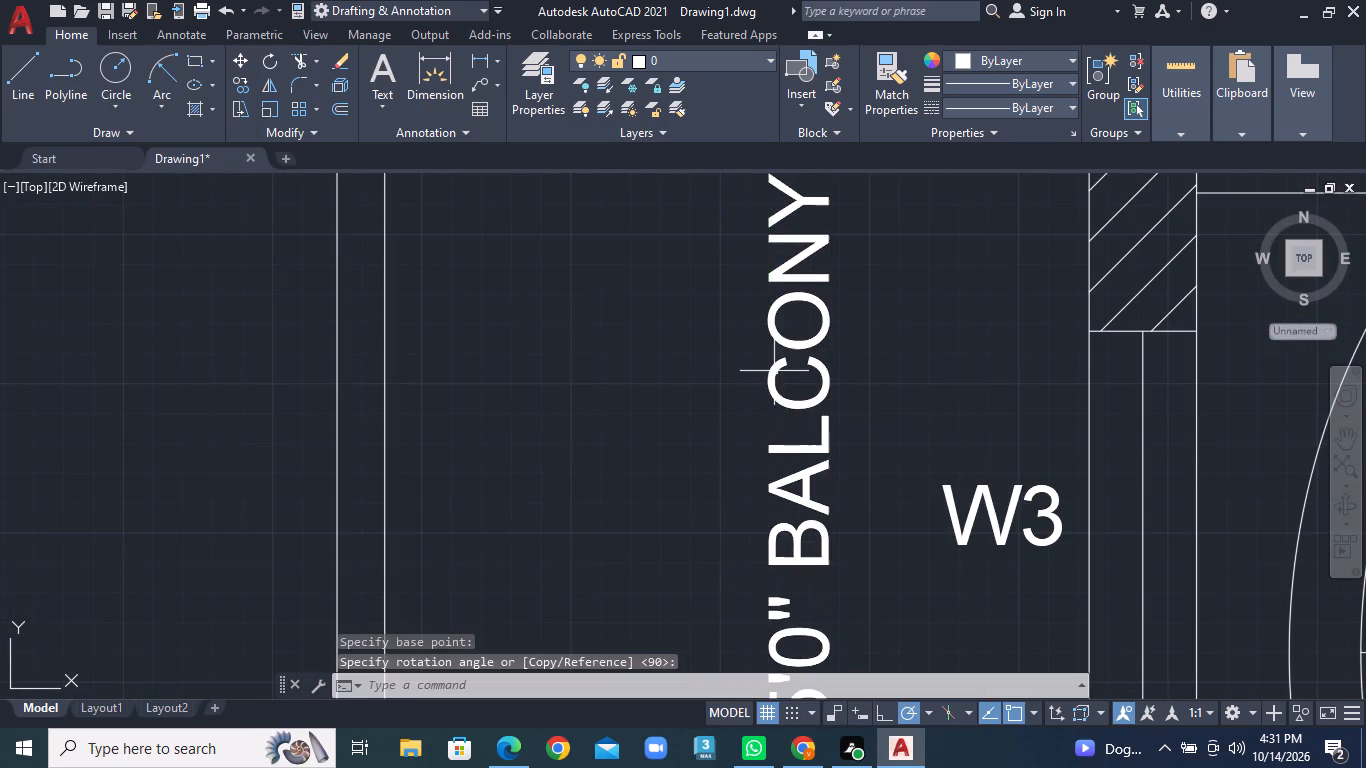
Copy the vertical "5'0" BALCONY" label down to the south unit's west balcony, beside the puja room.
scroll(804, 458, down, 3)
middle_drag(824, 508, 818, 299)
click(793, 288)
right_click(793, 288)
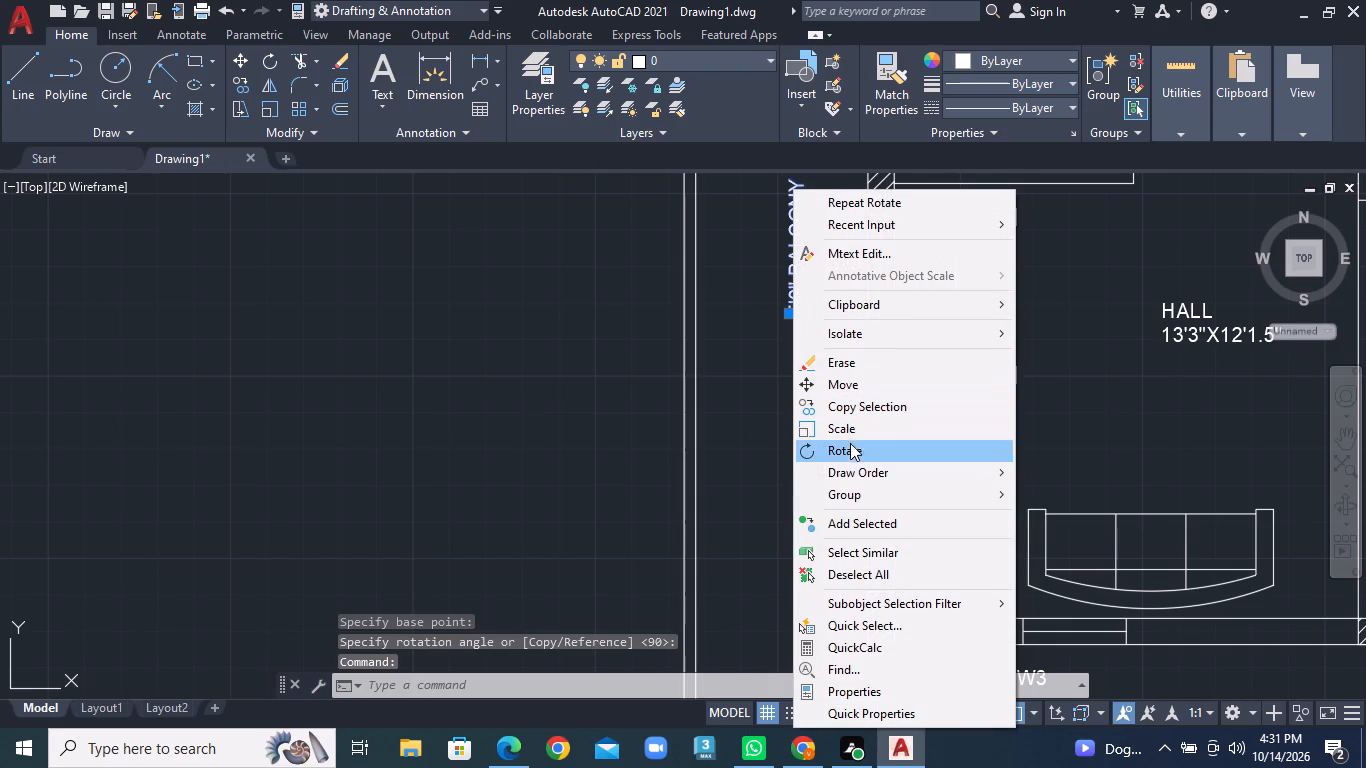
click(851, 413)
click(804, 298)
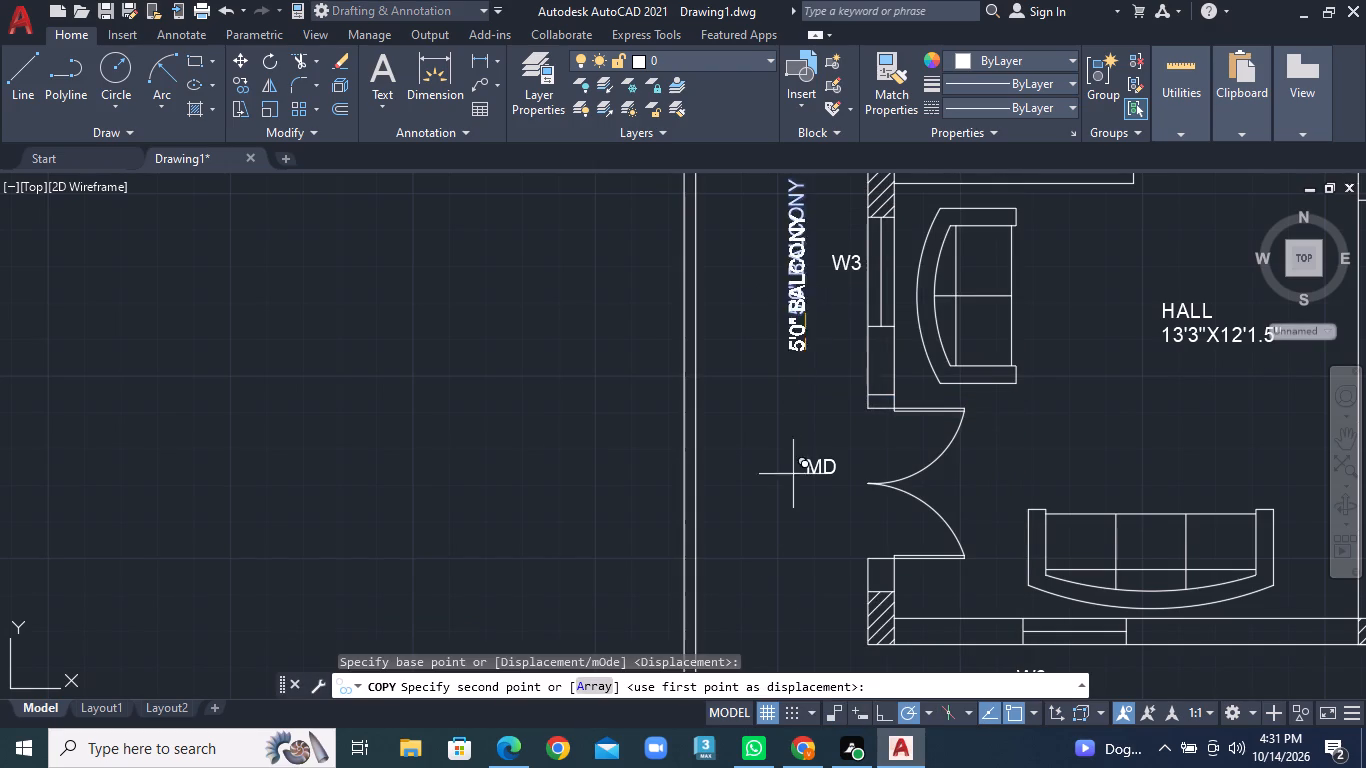
middle_drag(803, 606, 812, 317)
middle_drag(844, 567, 860, 239)
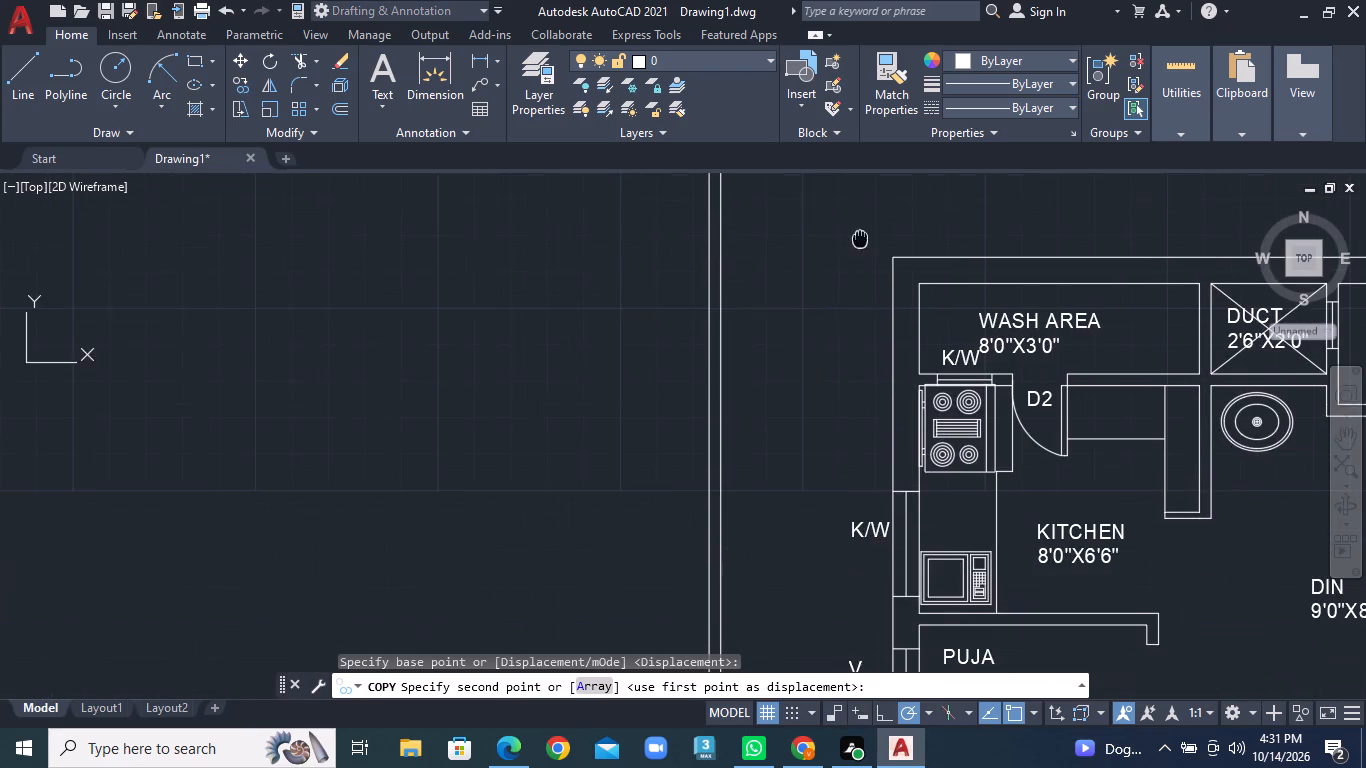
middle_drag(826, 597, 829, 389)
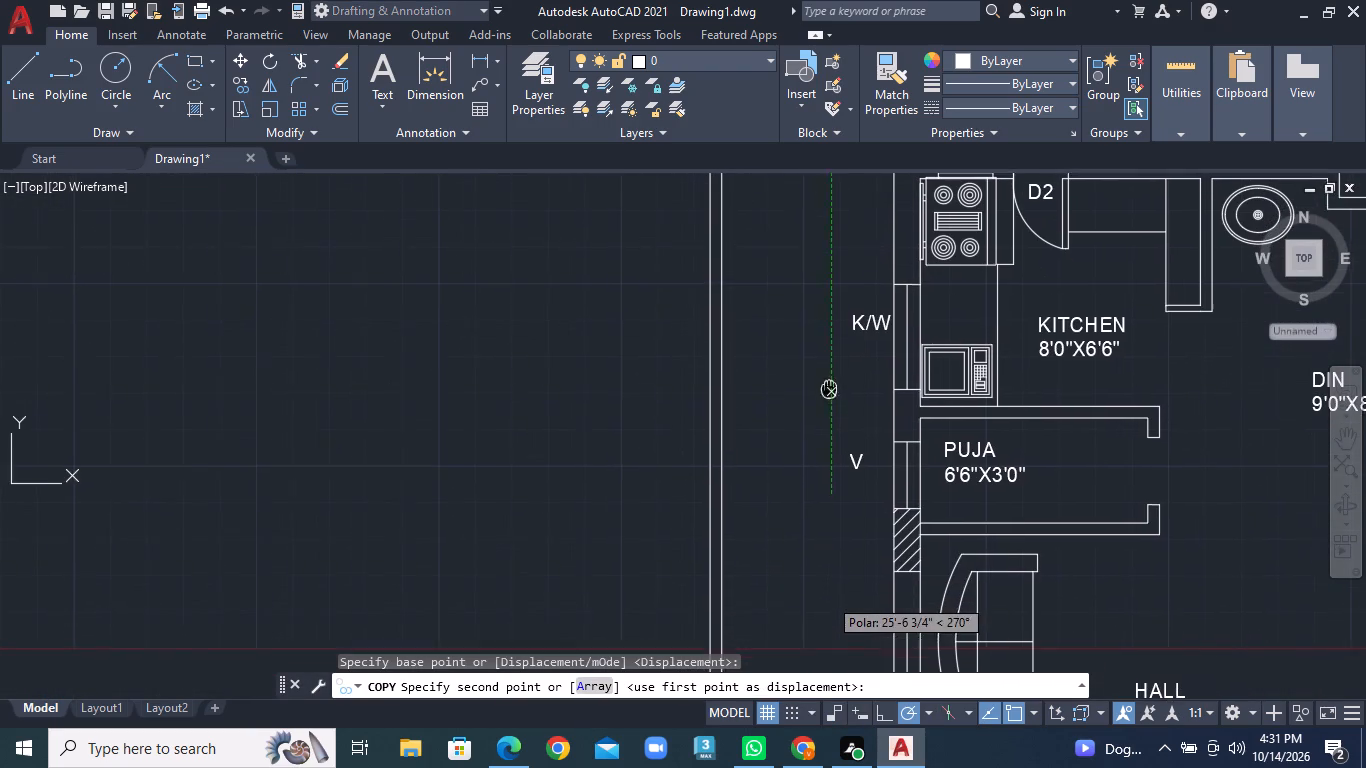
click(828, 515)
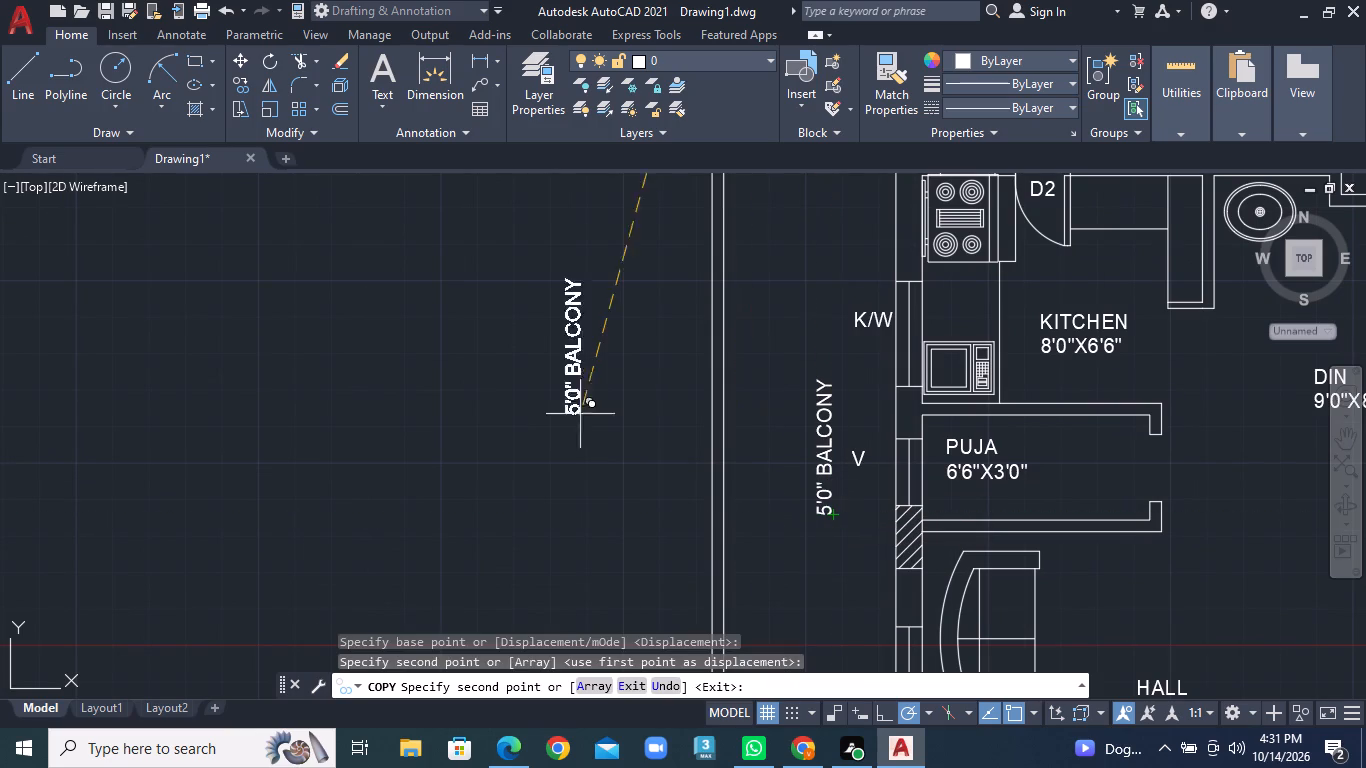
key(grave)
scroll(569, 392, down, 2)
key(Escape)
Move the south unit's "5'0" BALCONY" label slightly south along the balcony.
scroll(576, 394, down, 1)
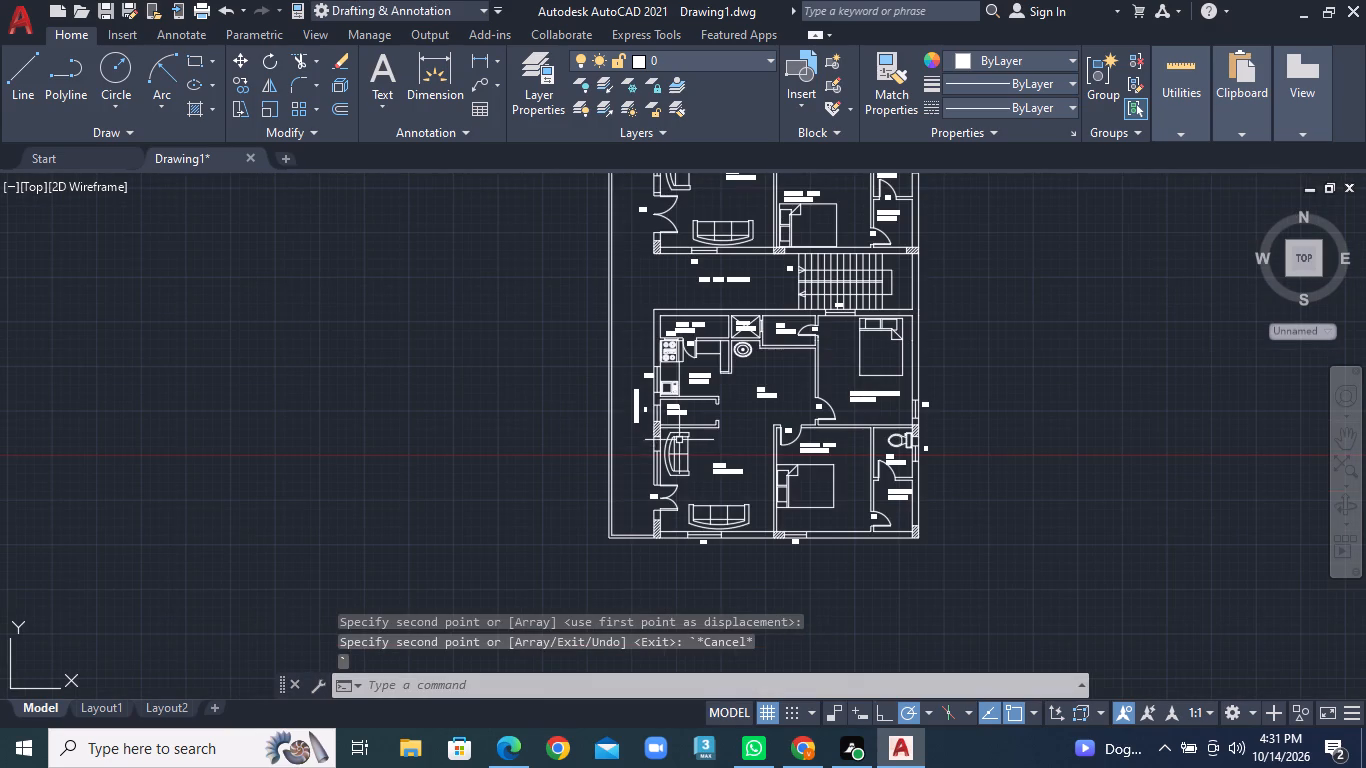
middle_drag(663, 424, 690, 419)
scroll(688, 418, up, 2)
click(646, 415)
right_click(646, 415)
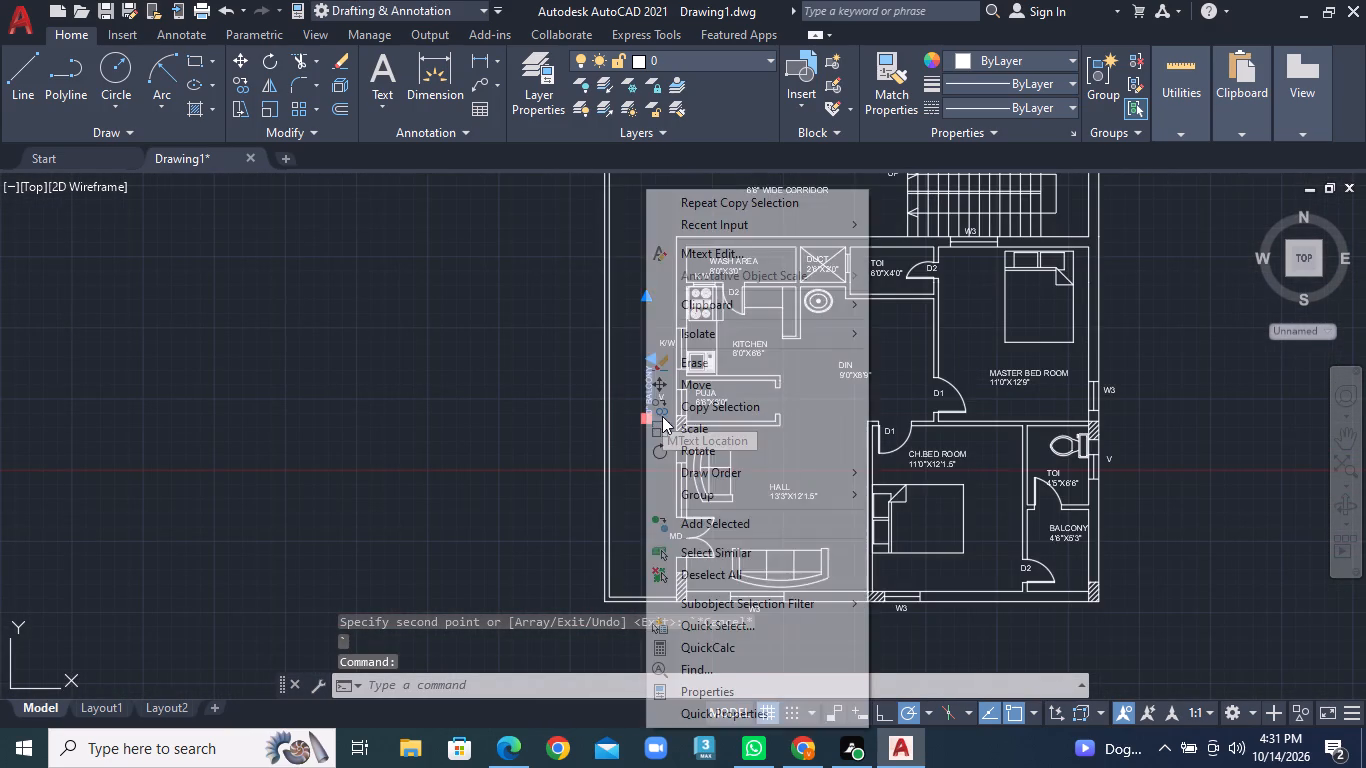
click(689, 391)
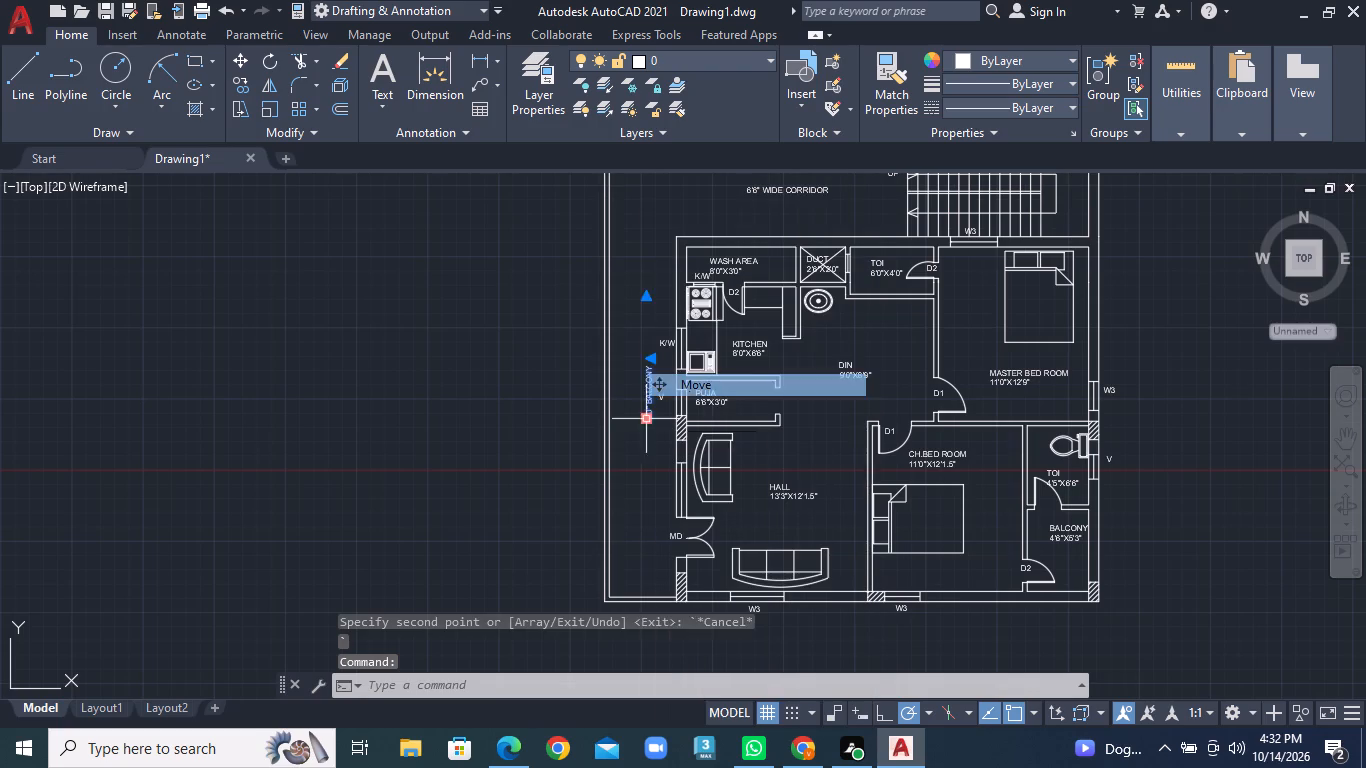
click(643, 414)
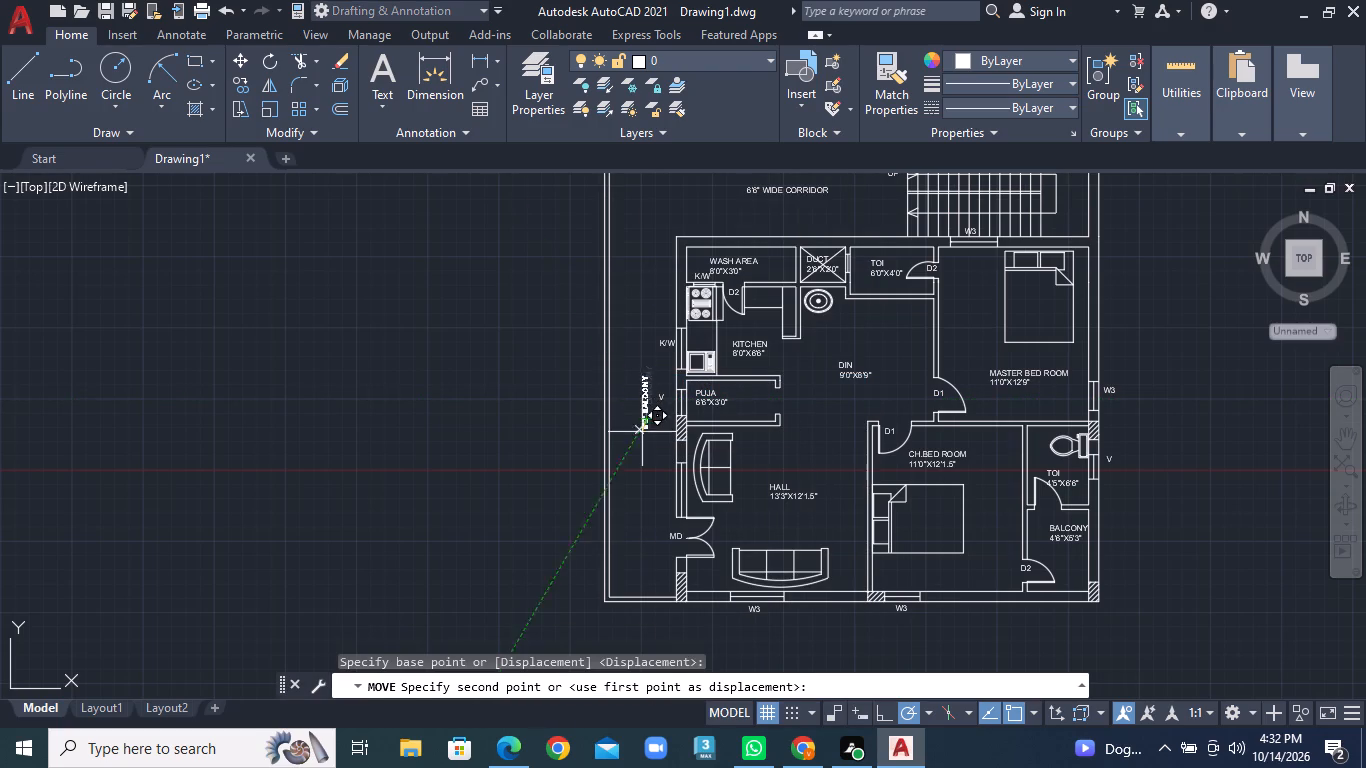
click(642, 436)
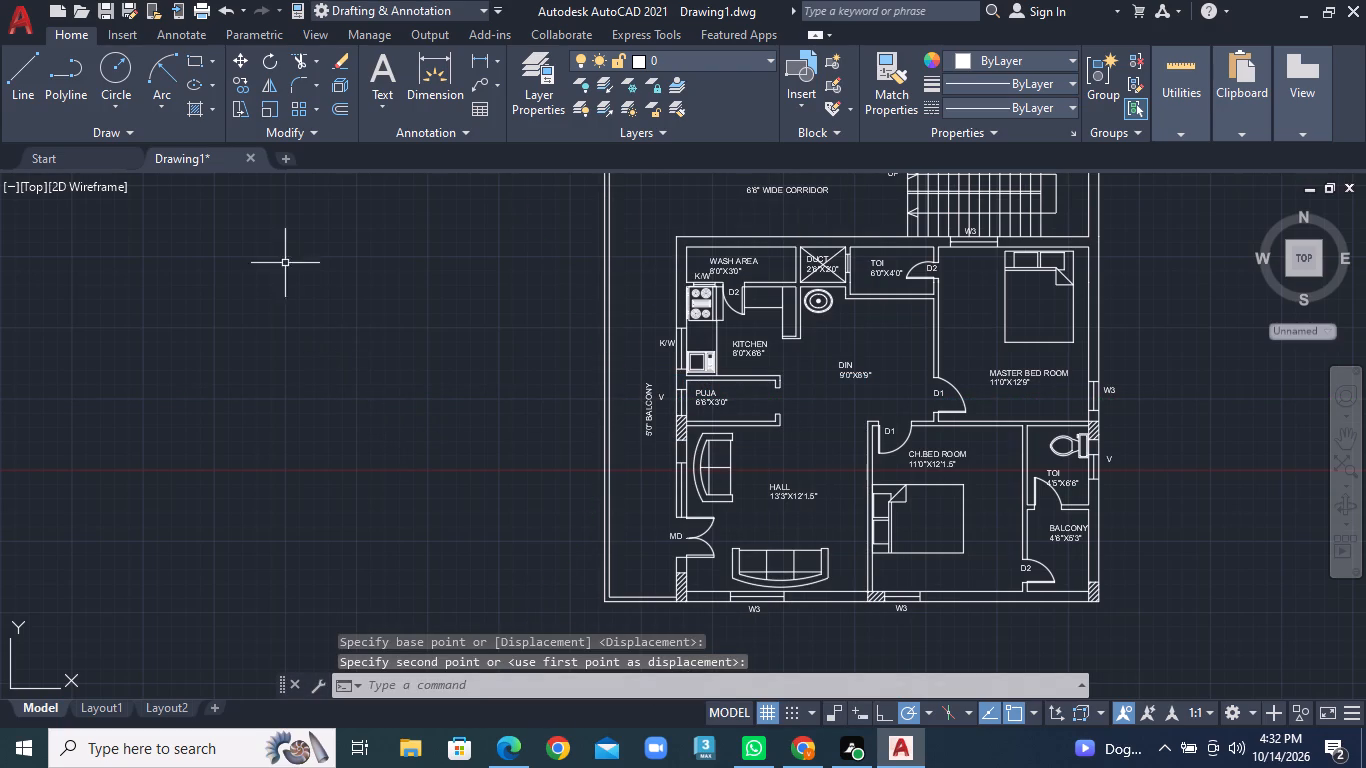
key(Escape)
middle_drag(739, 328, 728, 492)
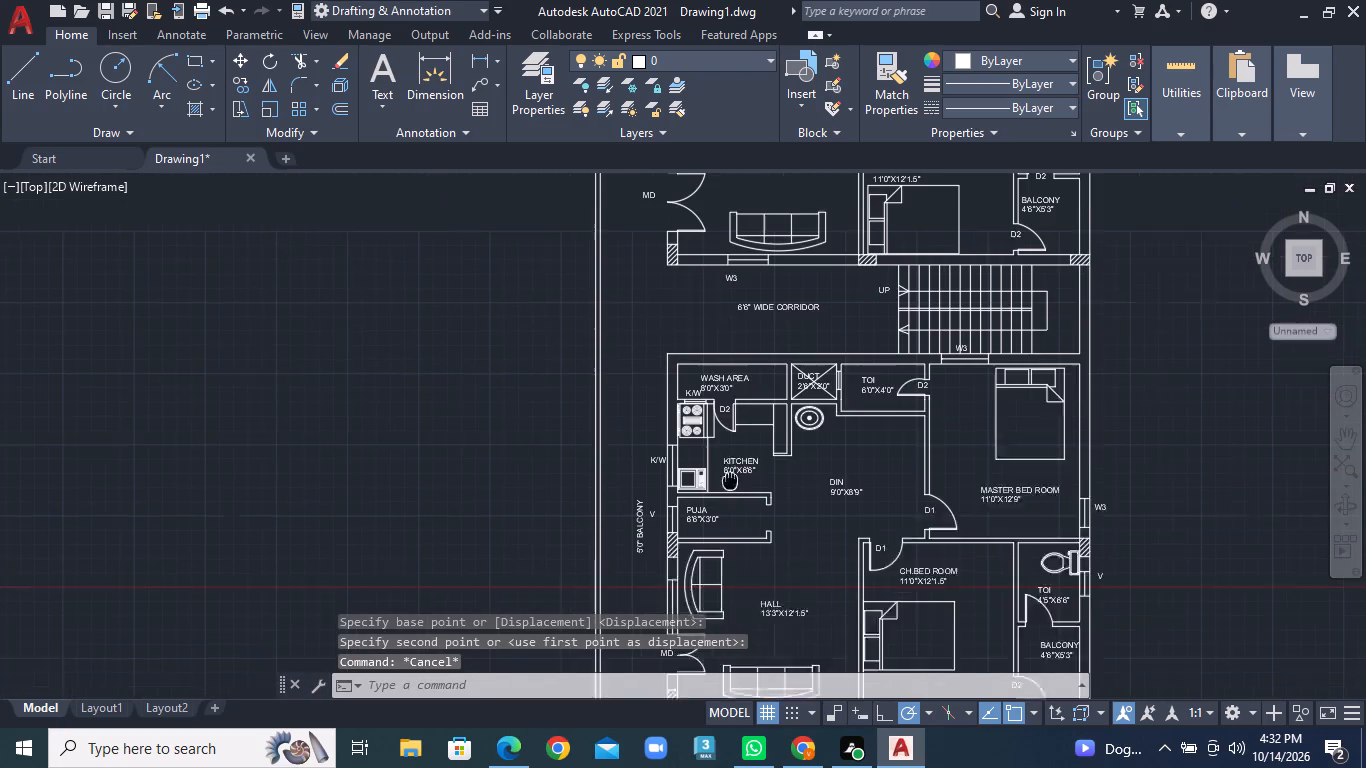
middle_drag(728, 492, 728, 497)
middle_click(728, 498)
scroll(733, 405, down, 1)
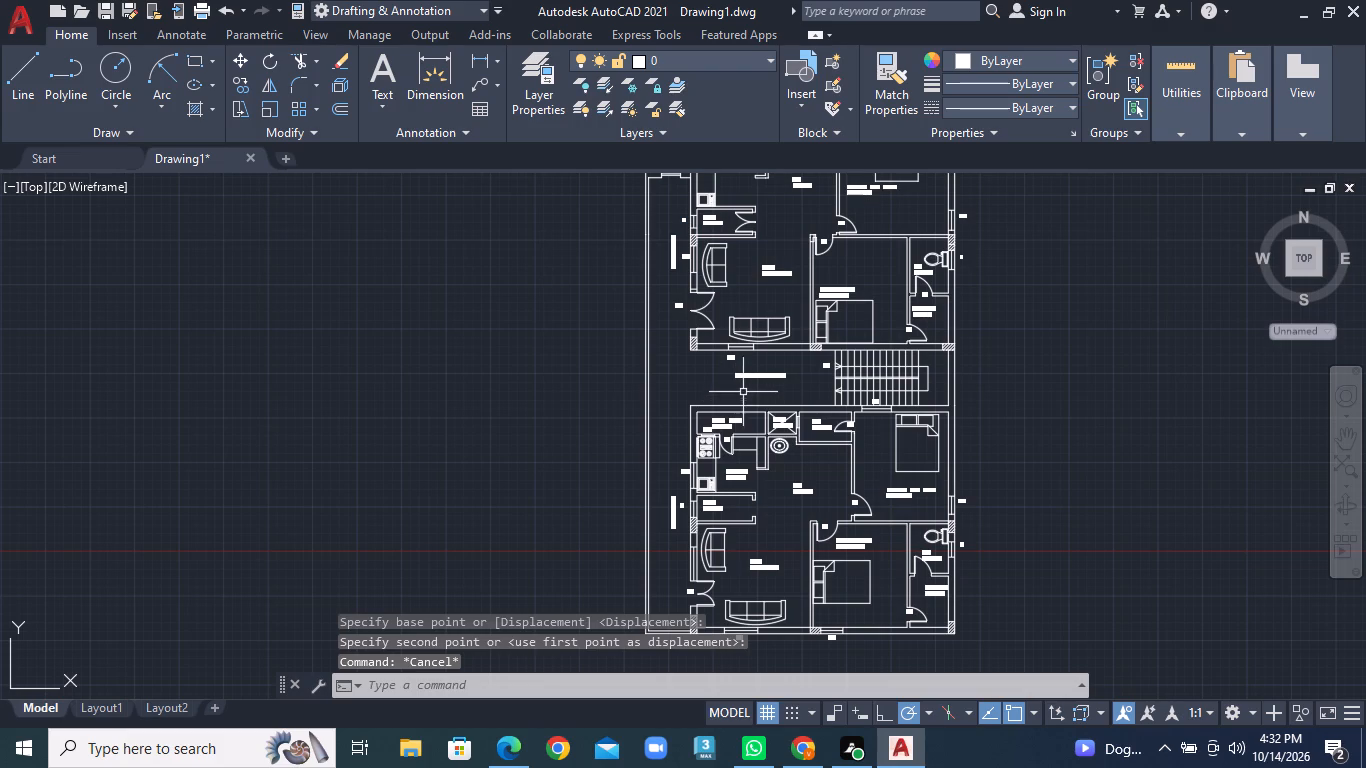
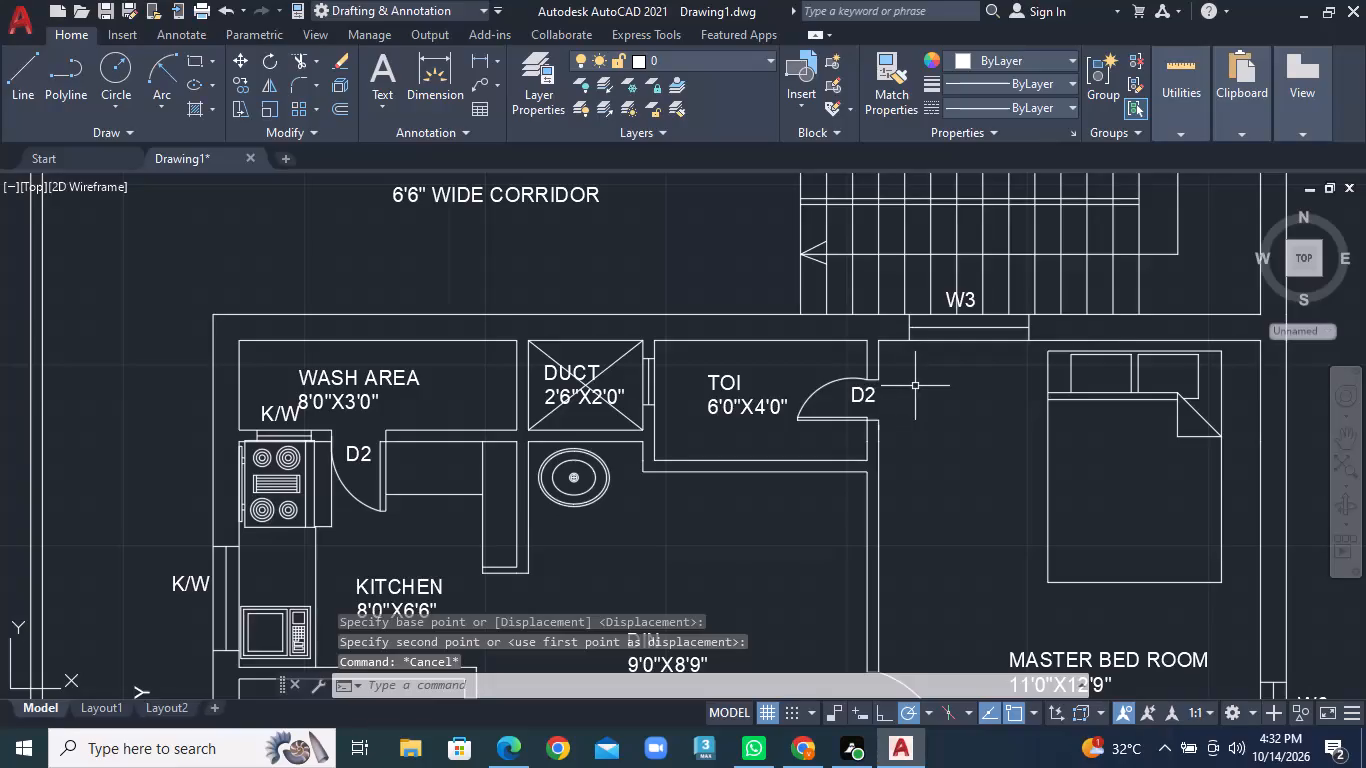
Move the south unit's "TOI 4'5"X6'6"" label slightly northeast, clear of the toilet door swing.
scroll(915, 386, up, 1)
middle_drag(1078, 617, 1004, 445)
scroll(991, 450, down, 1)
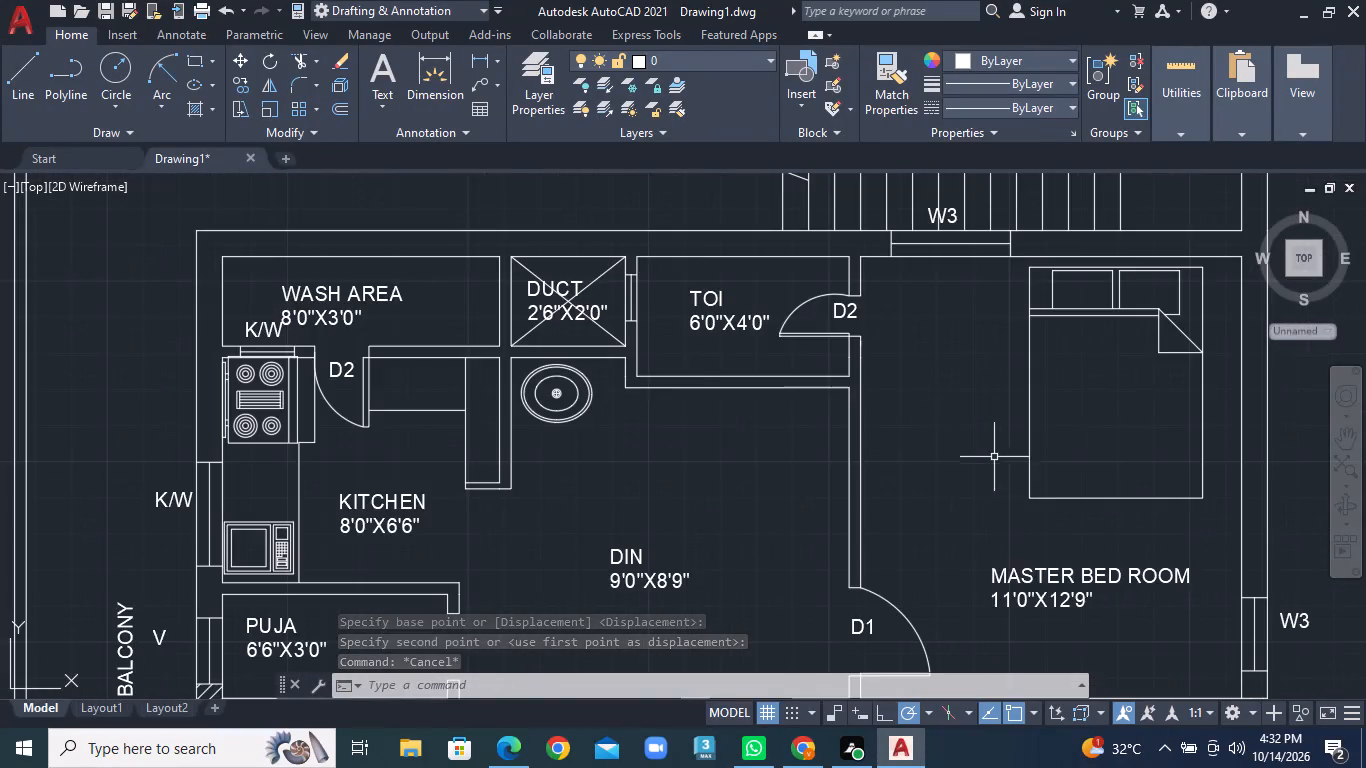
scroll(994, 550, down, 1)
middle_drag(995, 571, 951, 421)
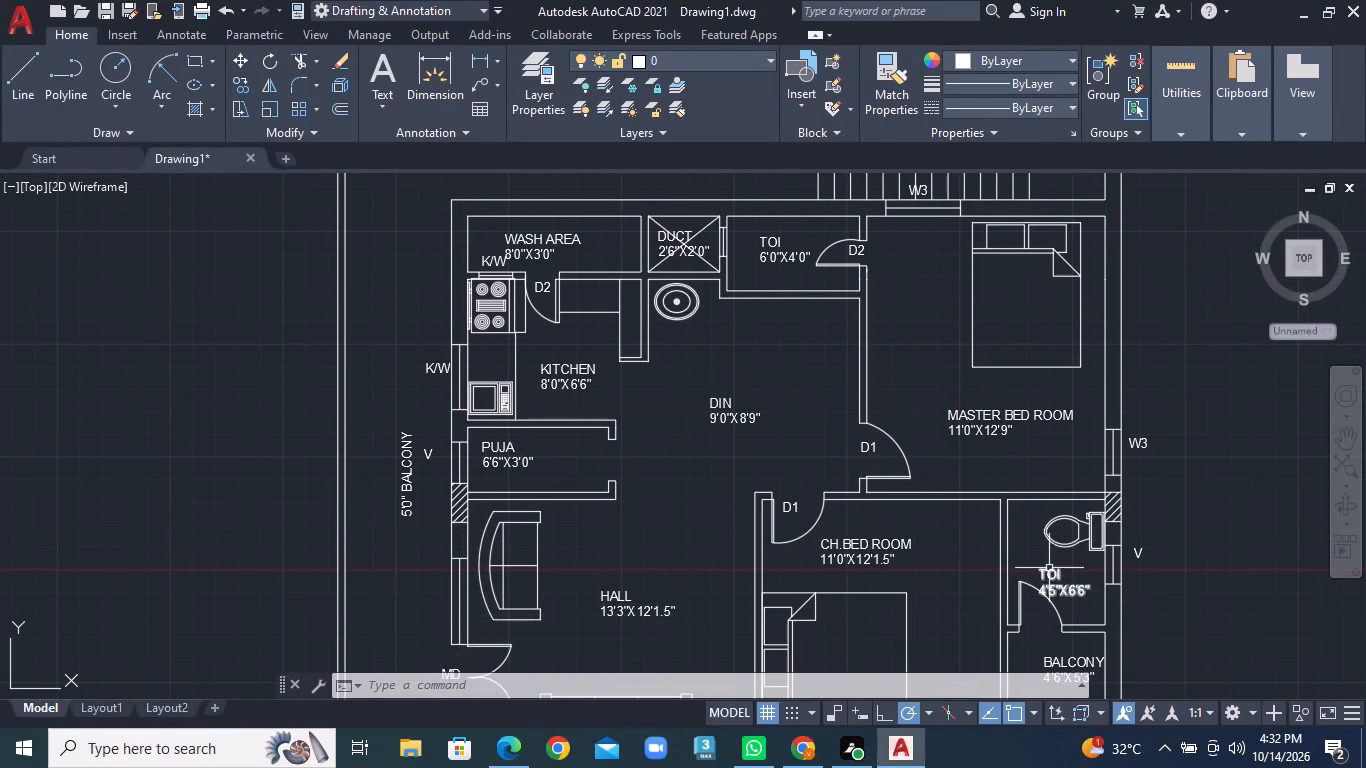
scroll(1067, 568, up, 2)
click(1026, 592)
right_click(1027, 592)
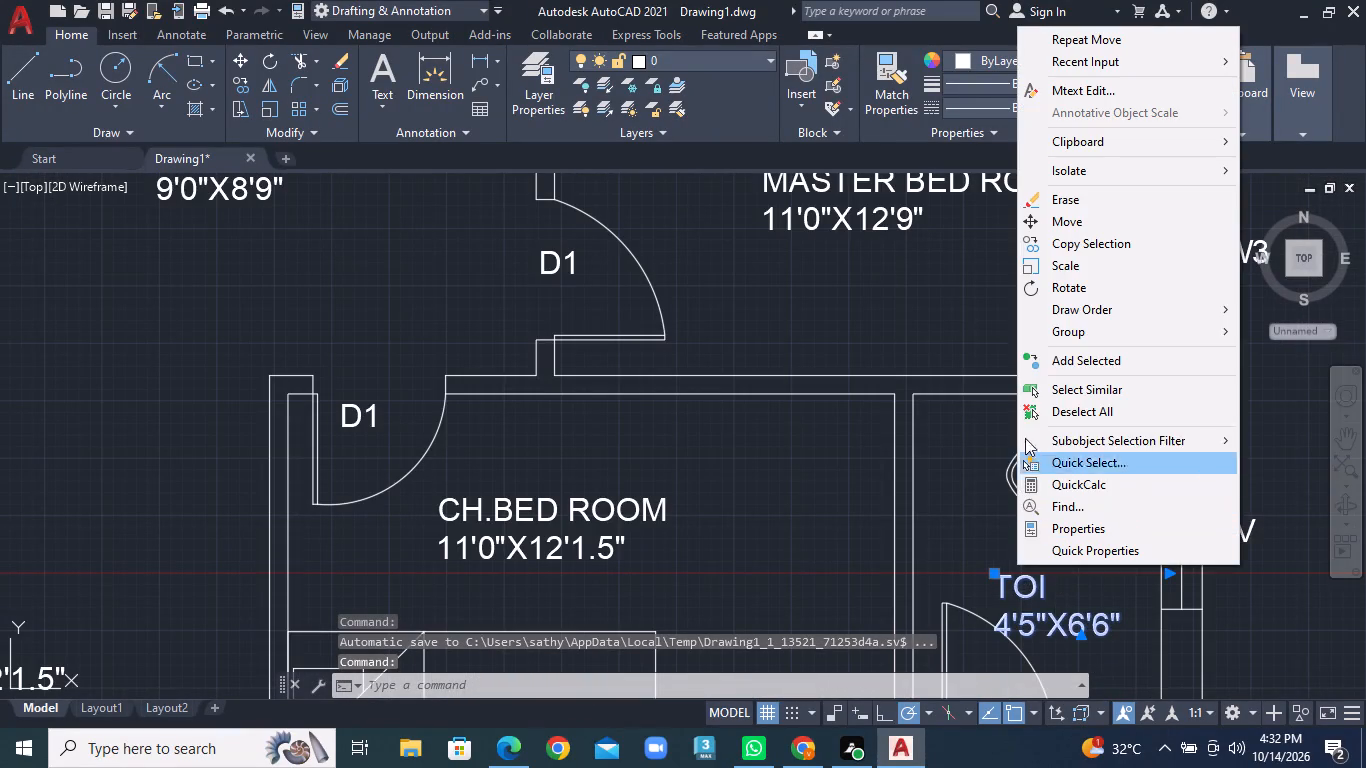
click(1067, 232)
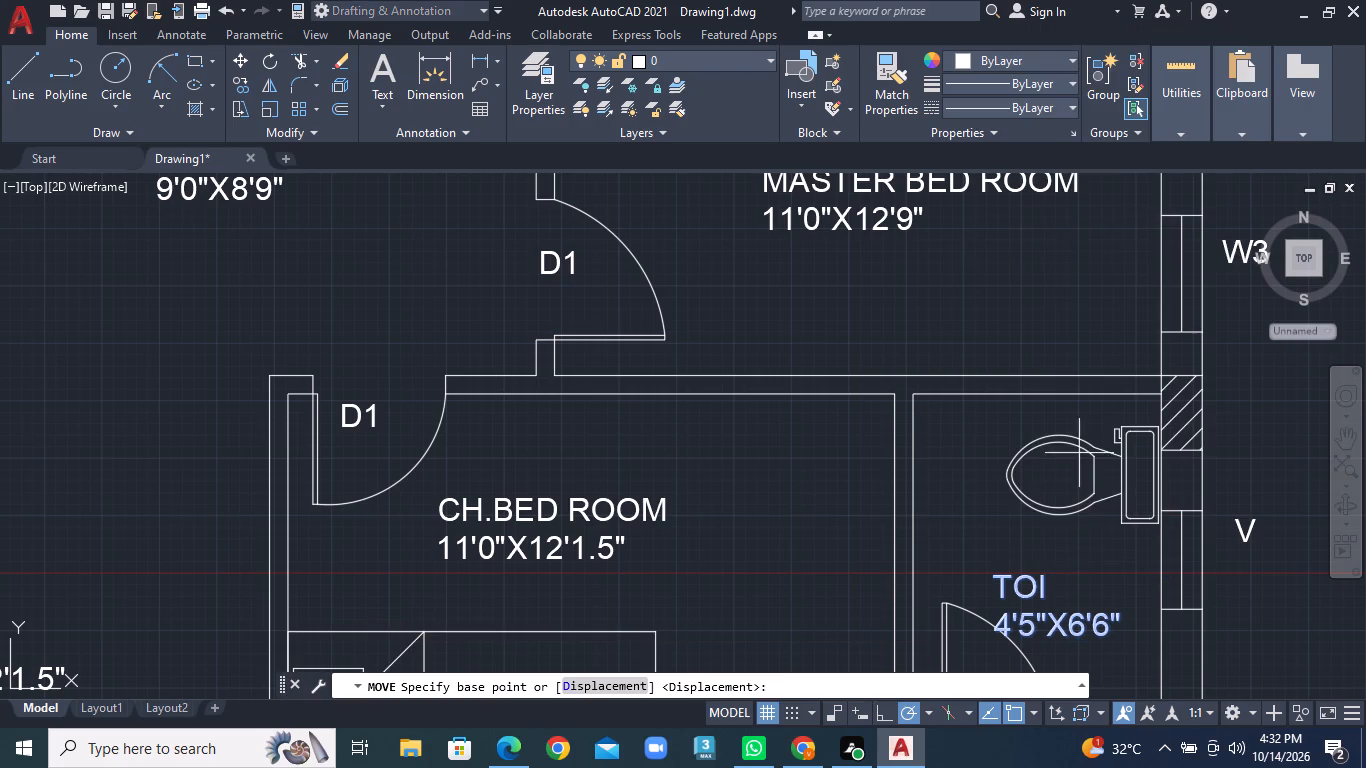
click(1067, 641)
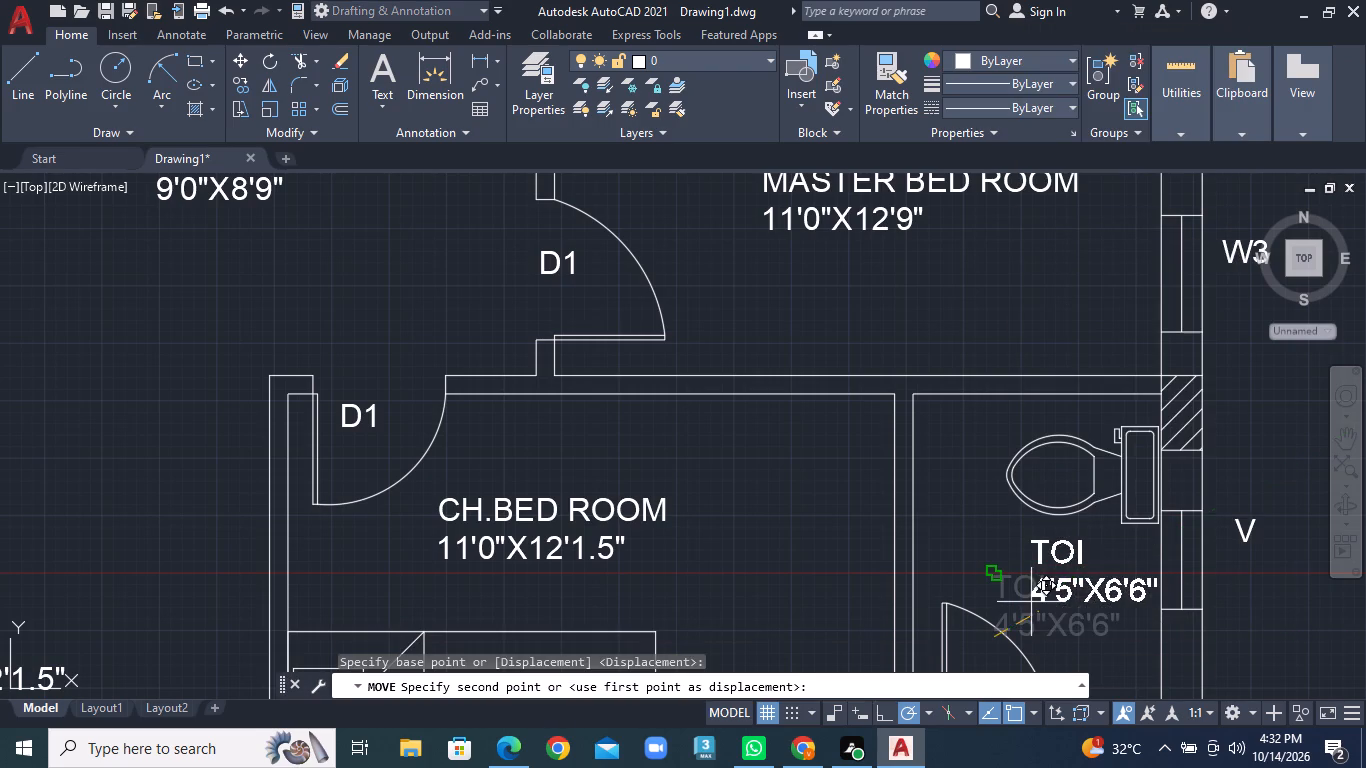
click(1031, 602)
Move the north unit's "BALCONY 4'6"X5'3"" label slightly east, toward the middle of the balcony.
scroll(1048, 598, down, 2)
middle_drag(1023, 411, 1014, 489)
middle_drag(1014, 489, 1014, 533)
middle_drag(1007, 340, 995, 594)
scroll(1019, 357, up, 1)
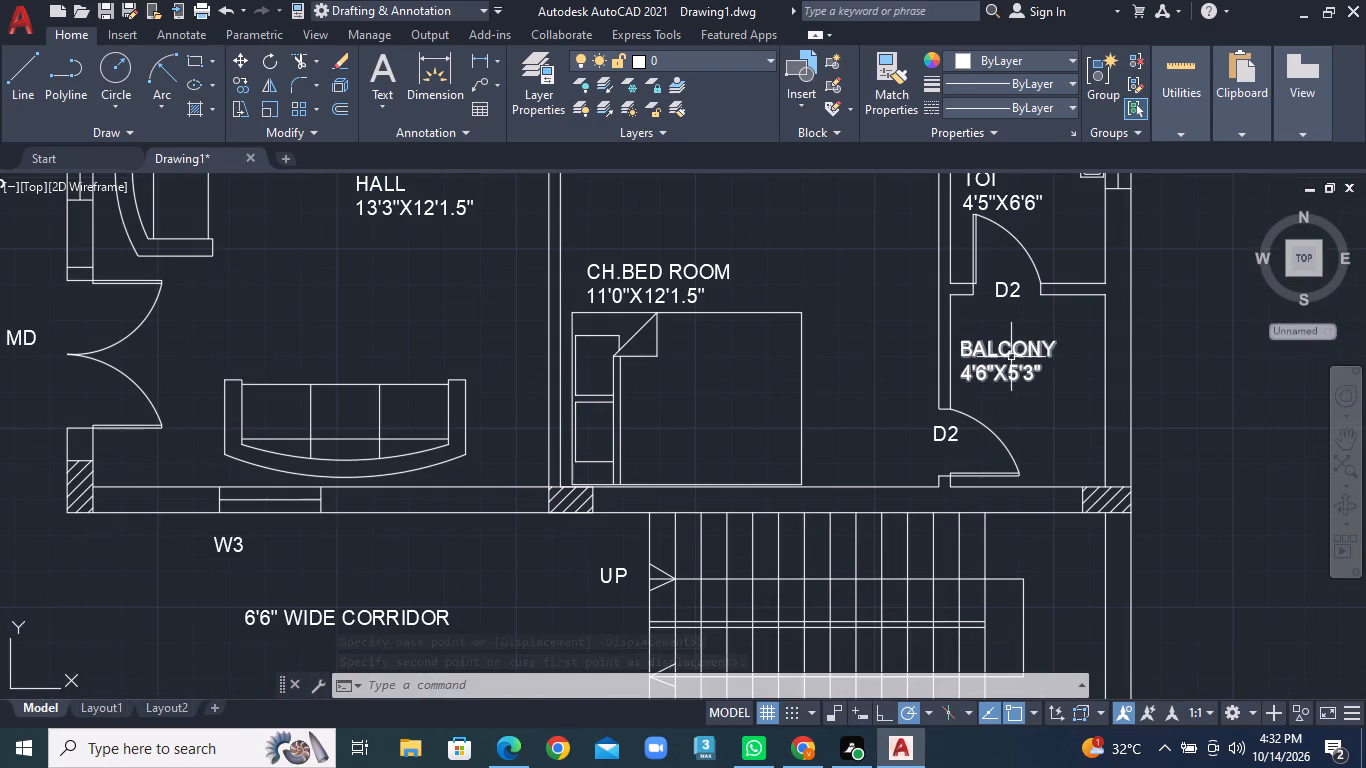
click(1011, 357)
right_click(1011, 357)
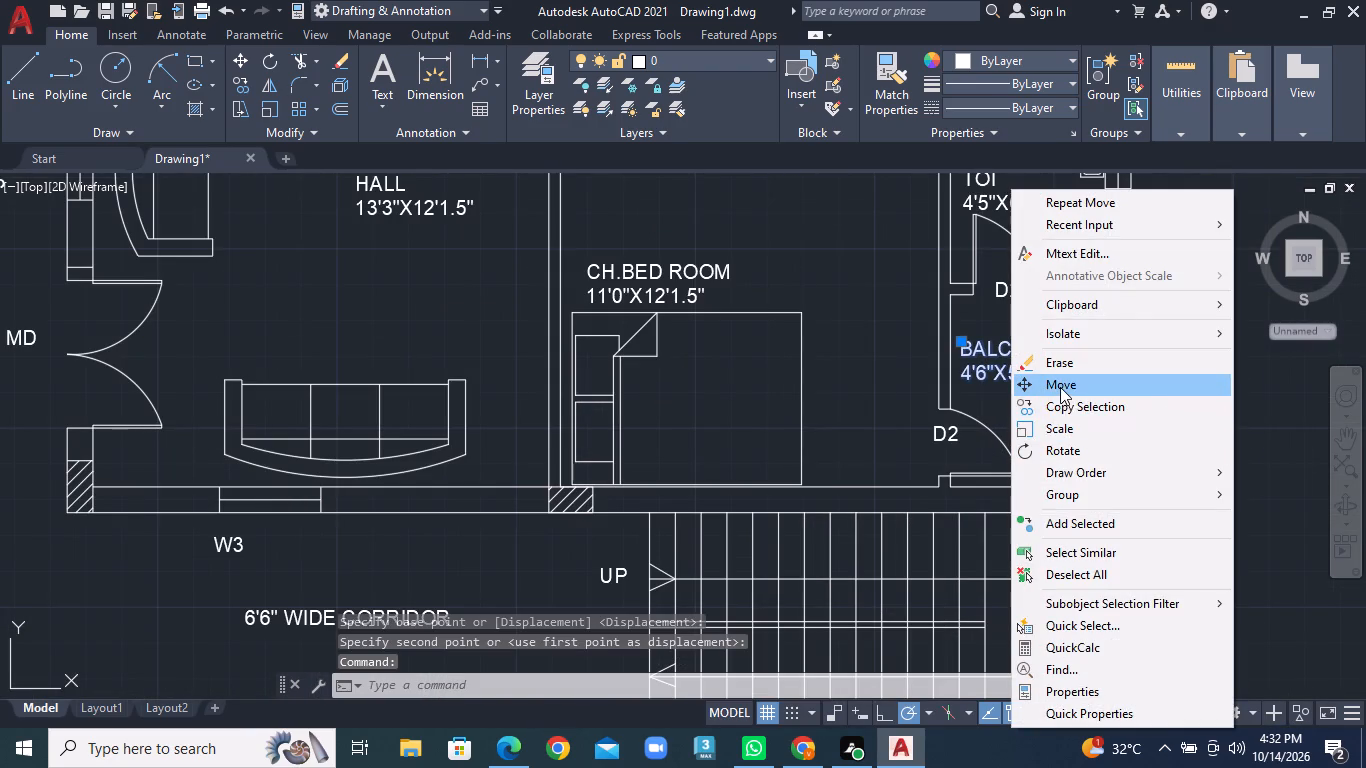
click(1060, 387)
click(1023, 373)
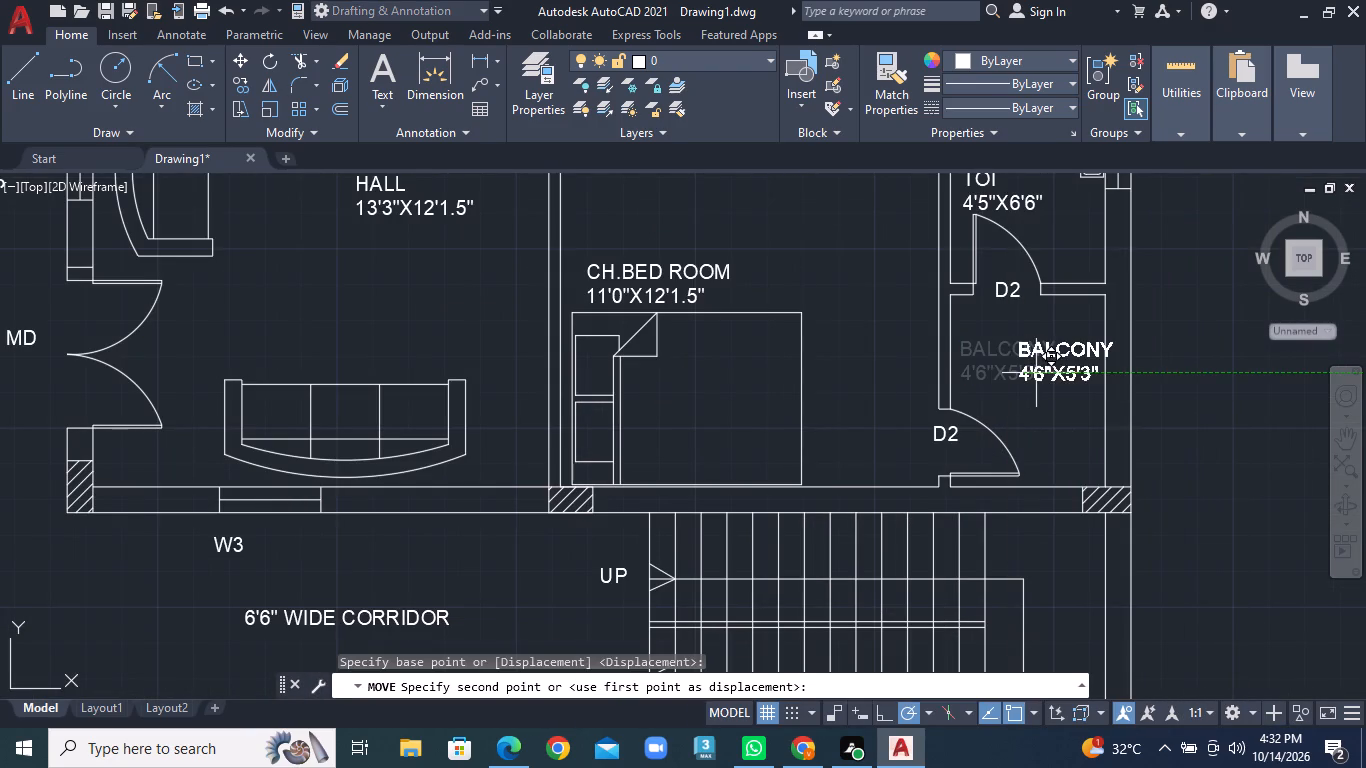
scroll(1033, 375, up, 4)
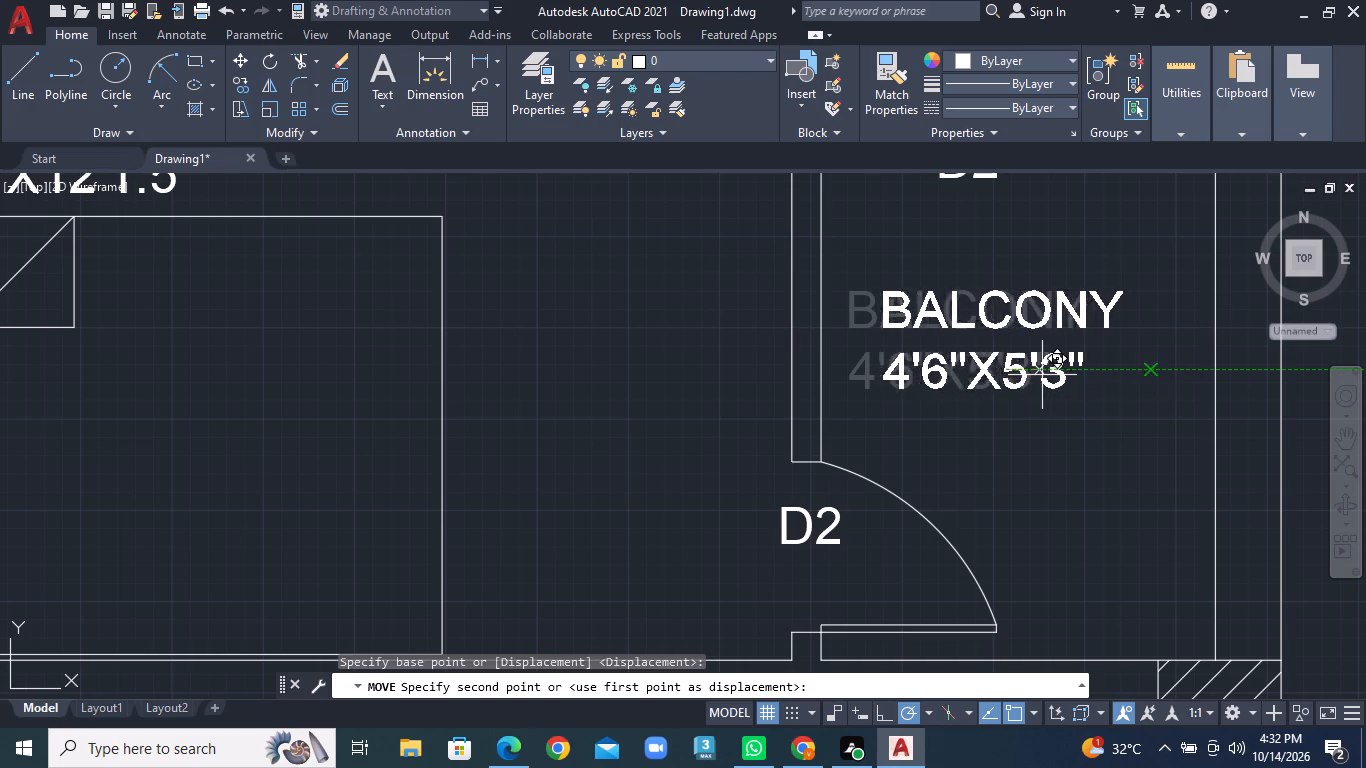
scroll(1048, 376, up, 2)
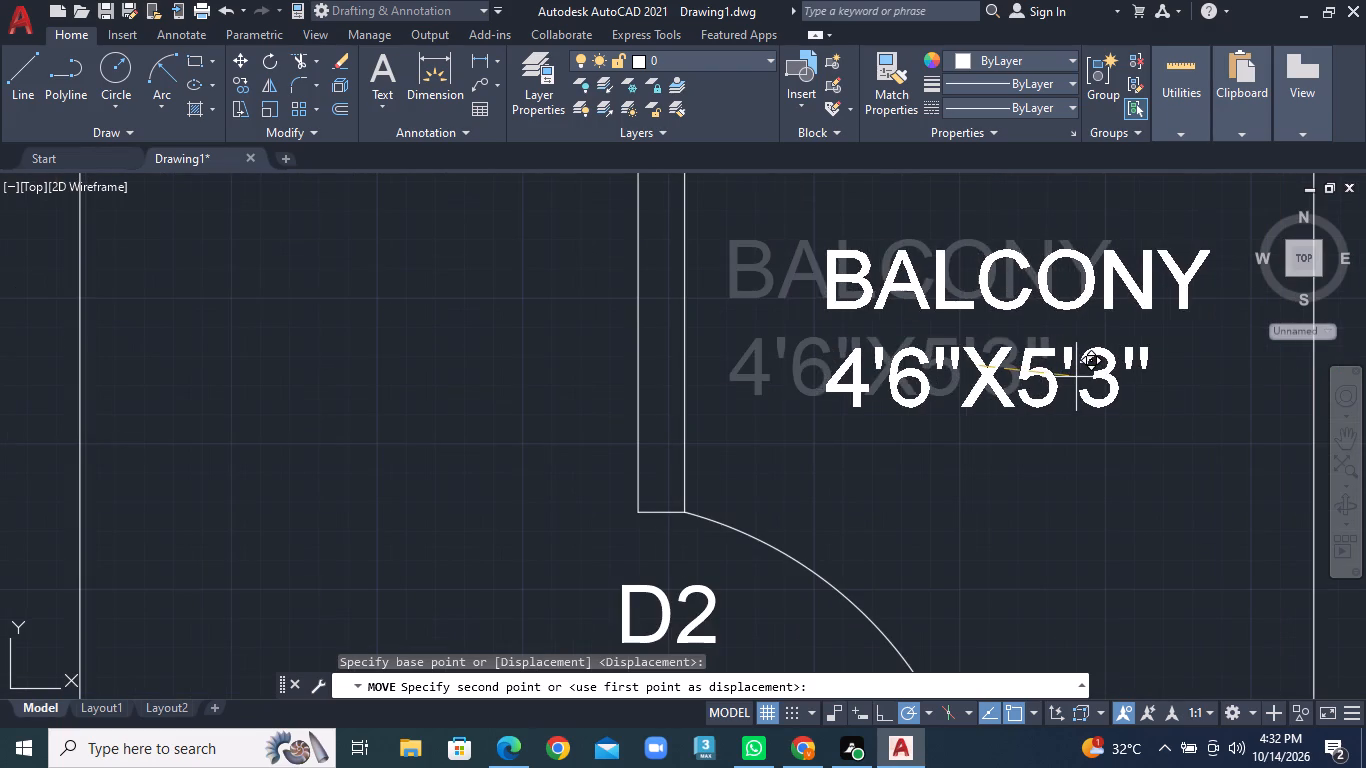
click(1090, 377)
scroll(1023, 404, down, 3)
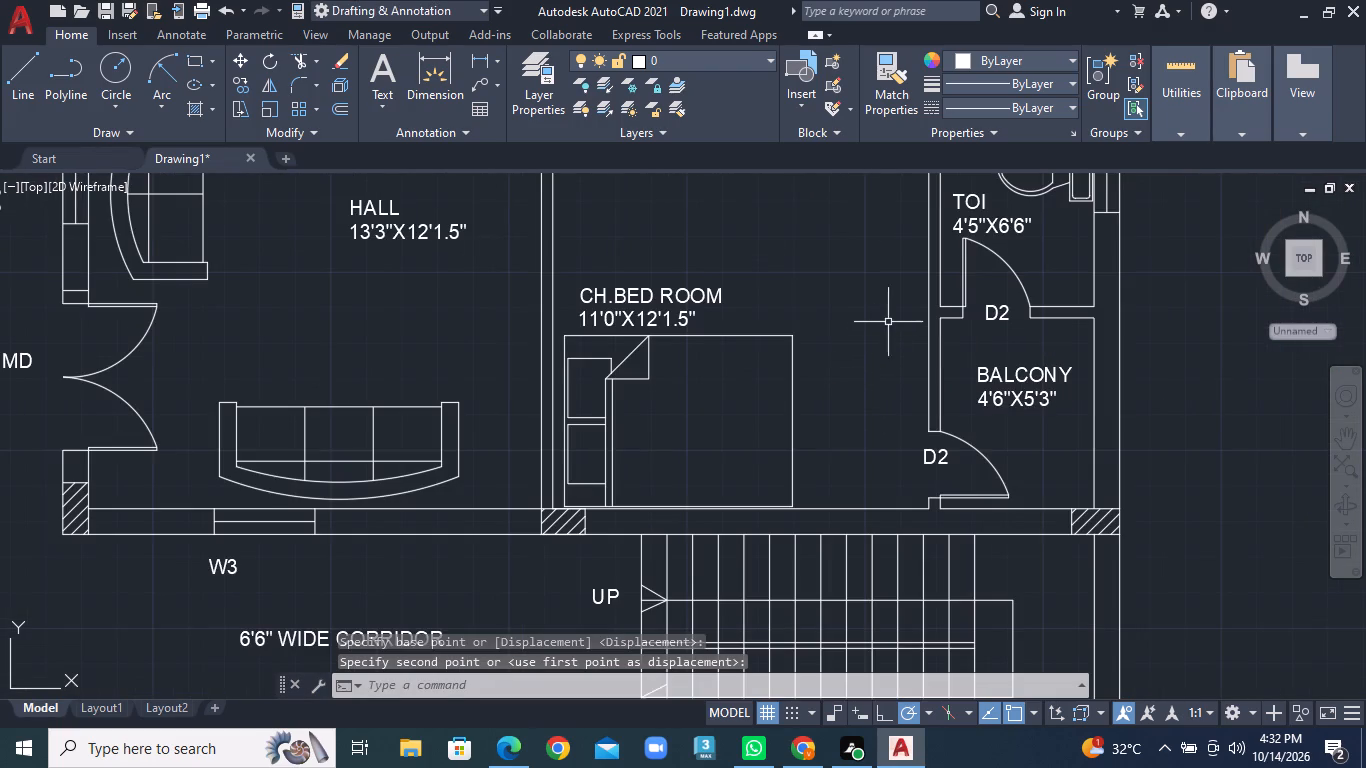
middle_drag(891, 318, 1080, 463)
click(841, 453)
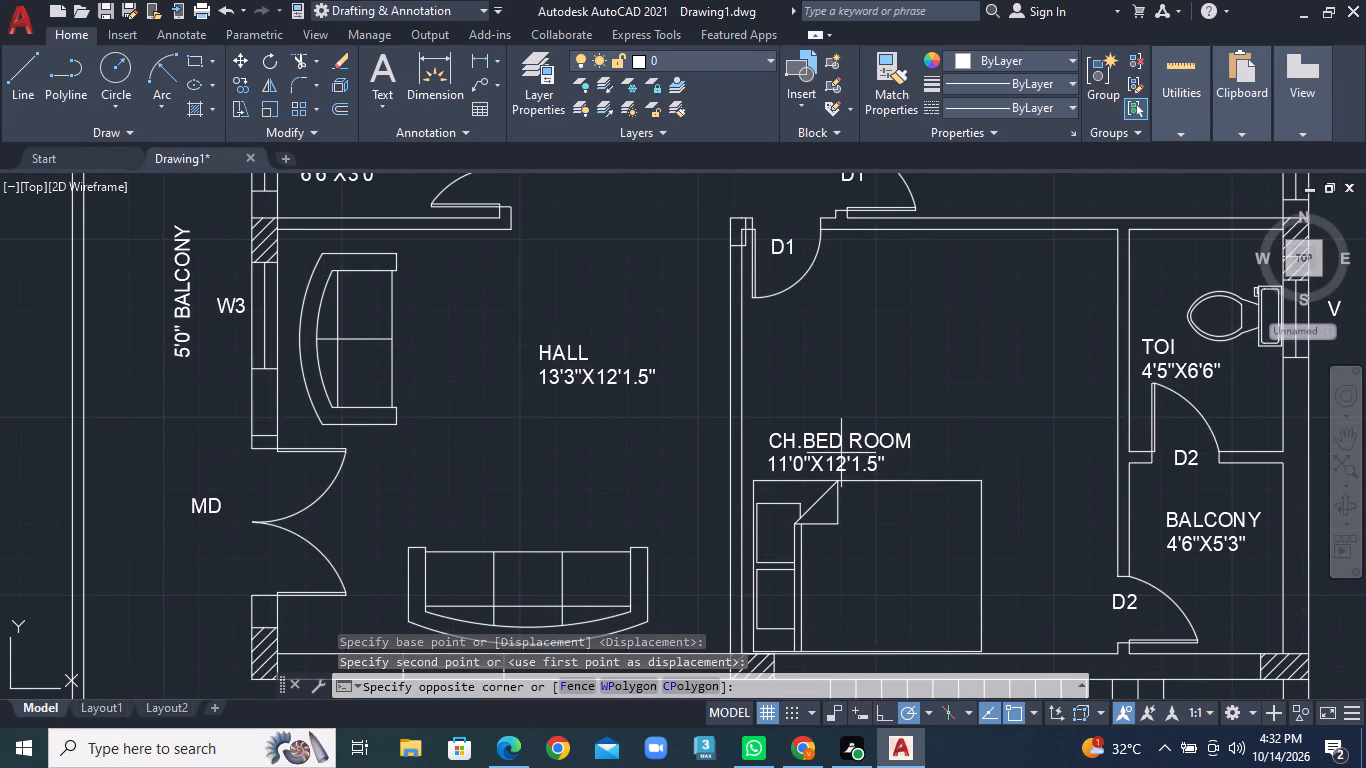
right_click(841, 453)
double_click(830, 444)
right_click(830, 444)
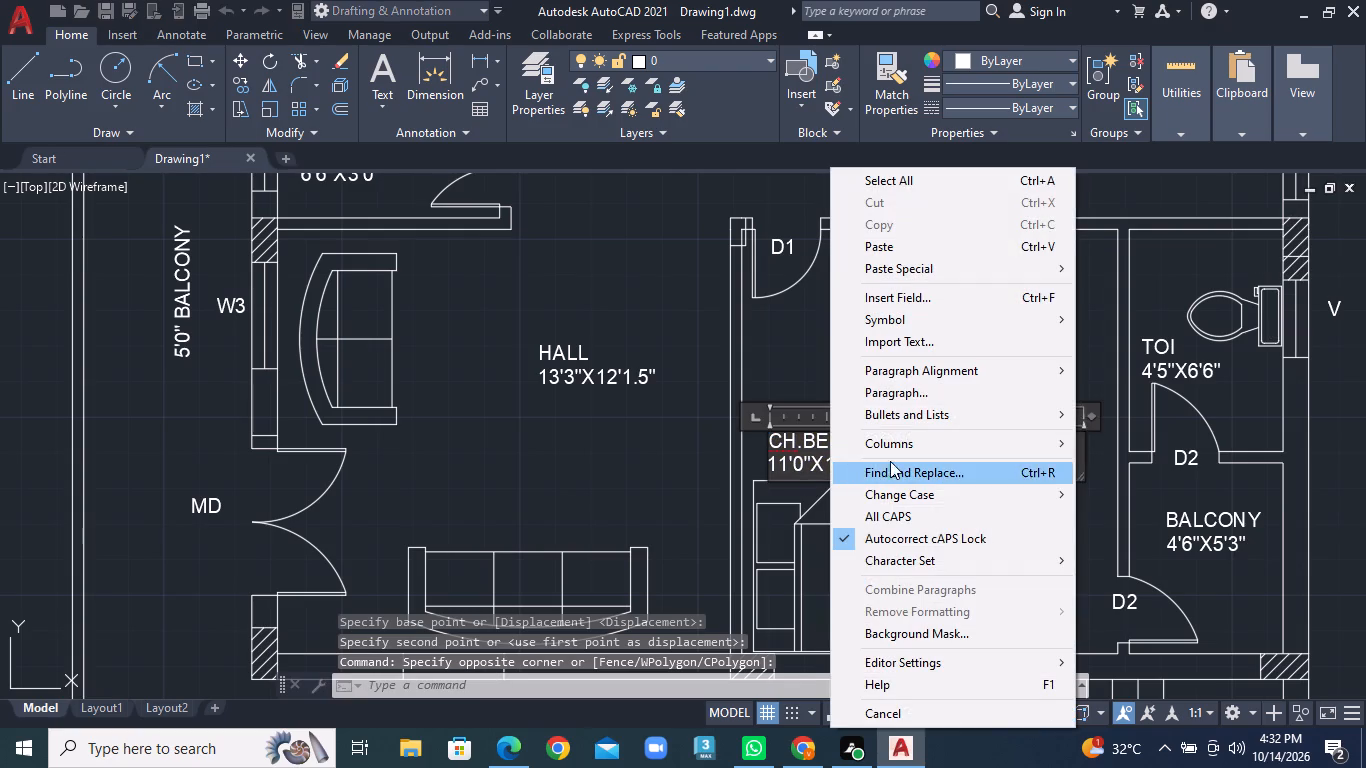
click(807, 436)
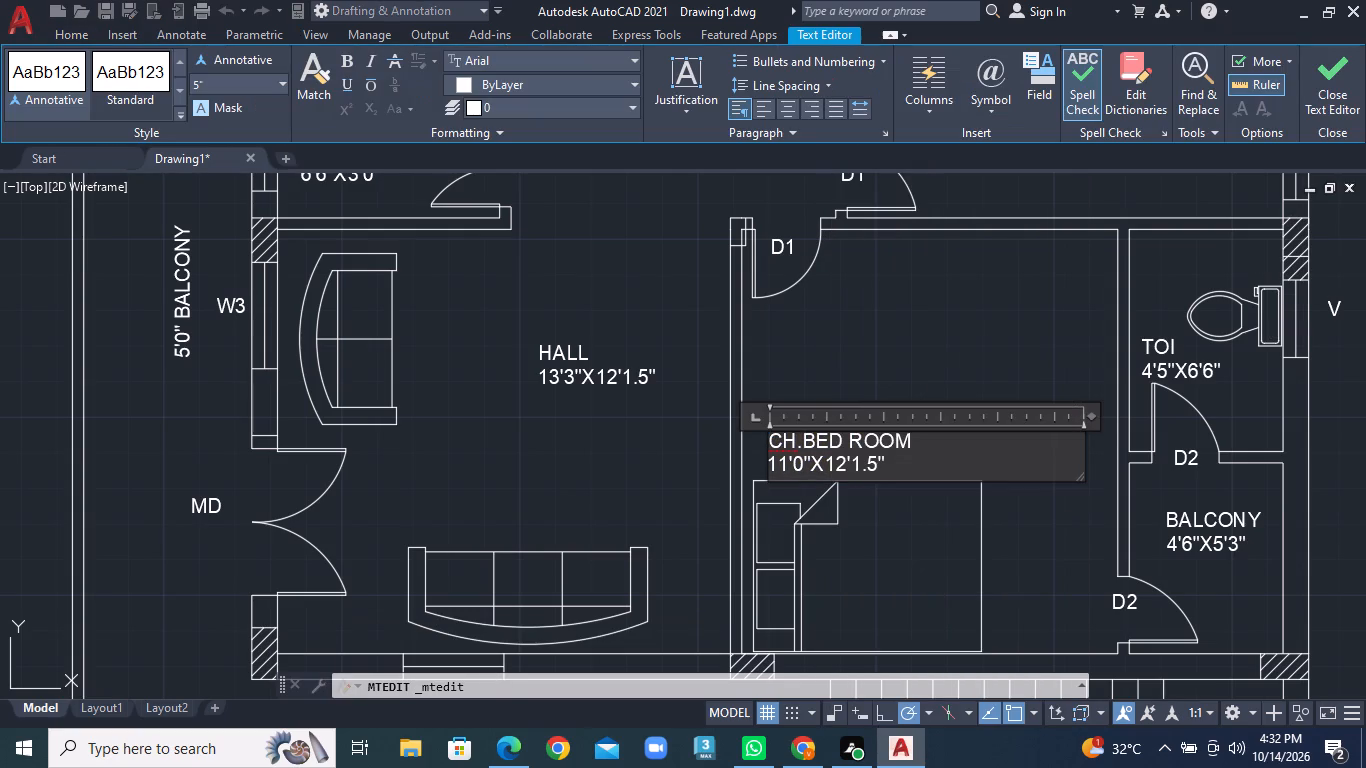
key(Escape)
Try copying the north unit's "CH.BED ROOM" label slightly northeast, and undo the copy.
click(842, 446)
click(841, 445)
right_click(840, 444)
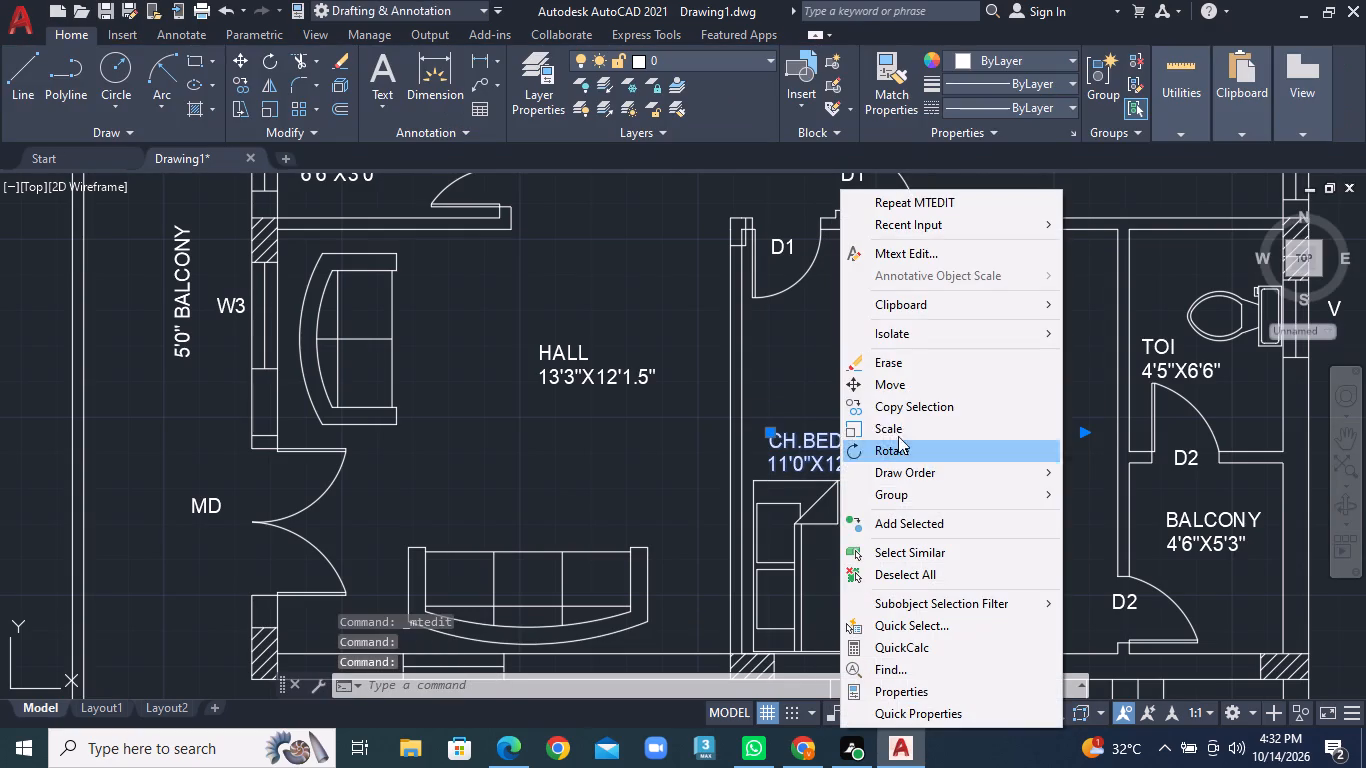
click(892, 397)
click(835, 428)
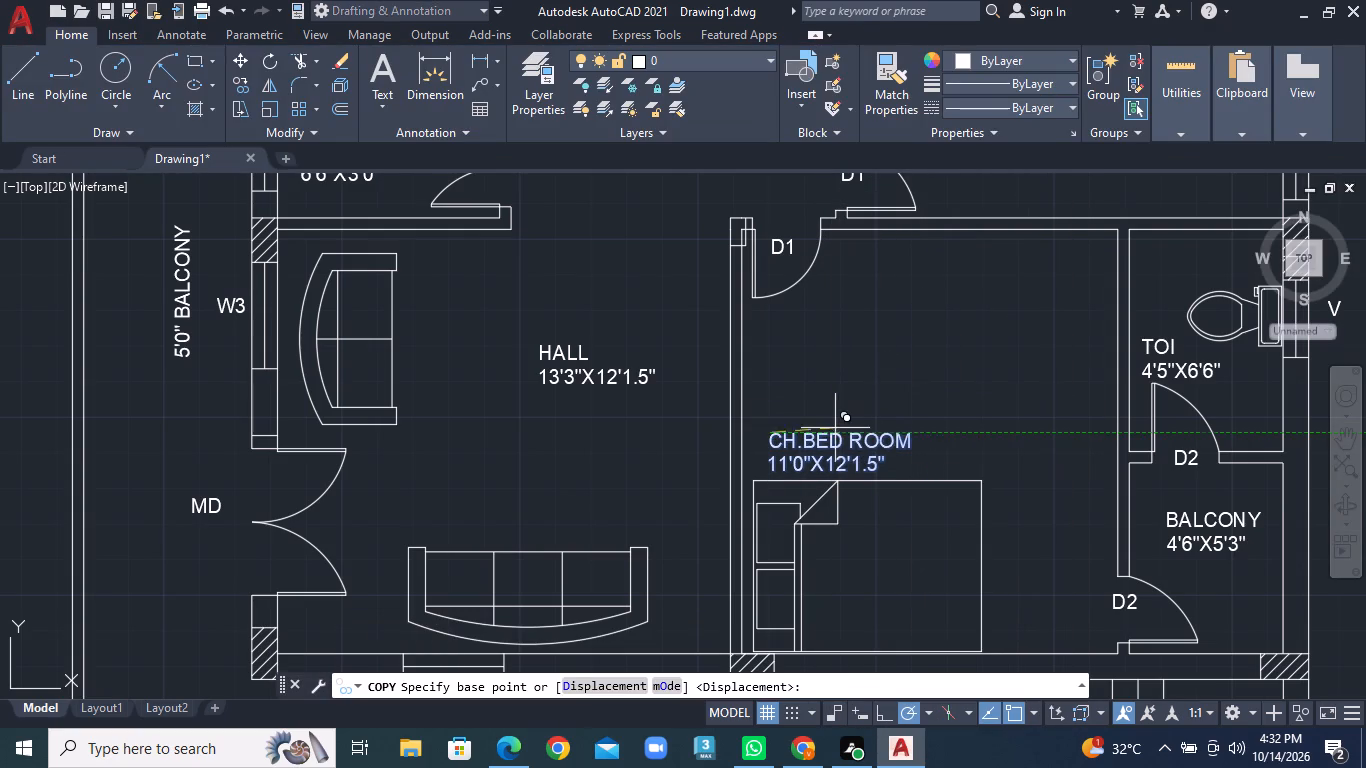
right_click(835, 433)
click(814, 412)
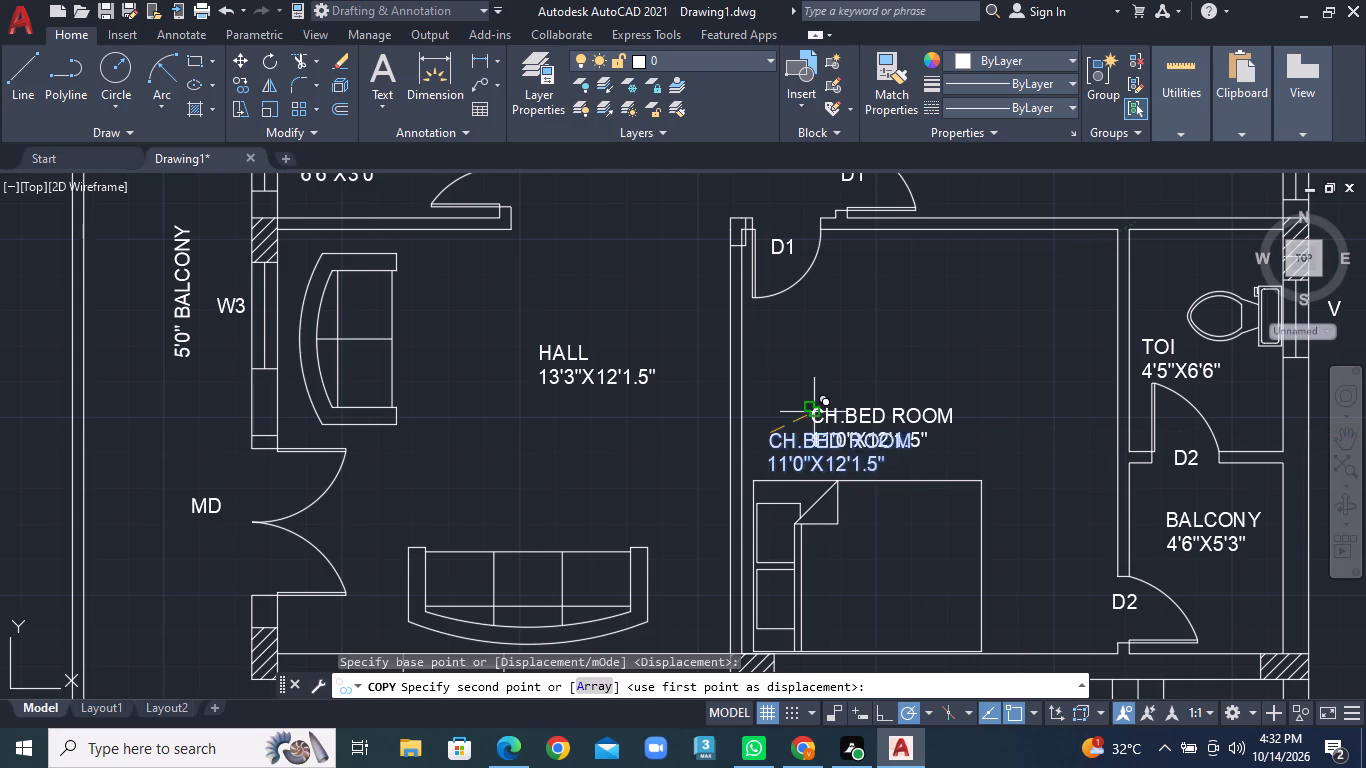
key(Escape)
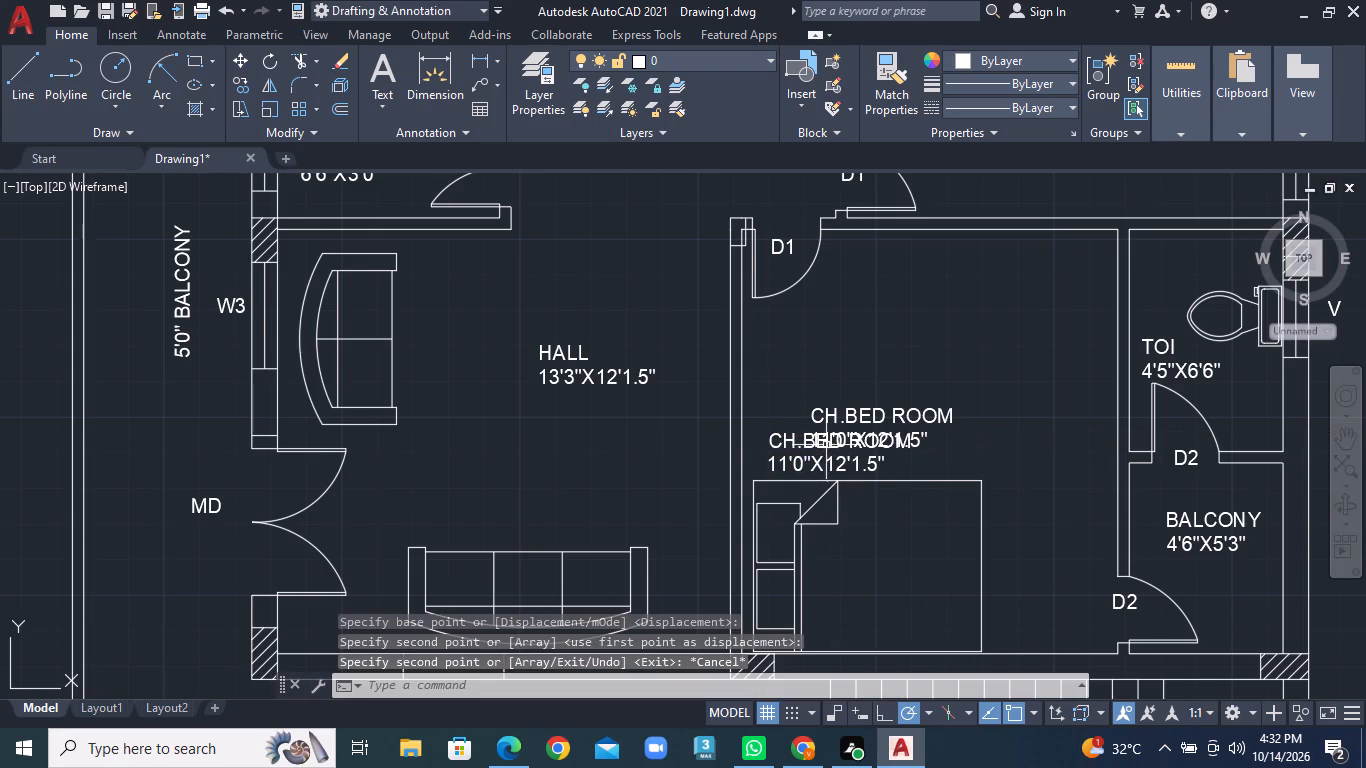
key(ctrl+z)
Move the north unit's "CH.BED ROOM 11'0"X12'1.5"" label northeast to the open middle of the room, above the bed.
click(825, 442)
right_click(825, 442)
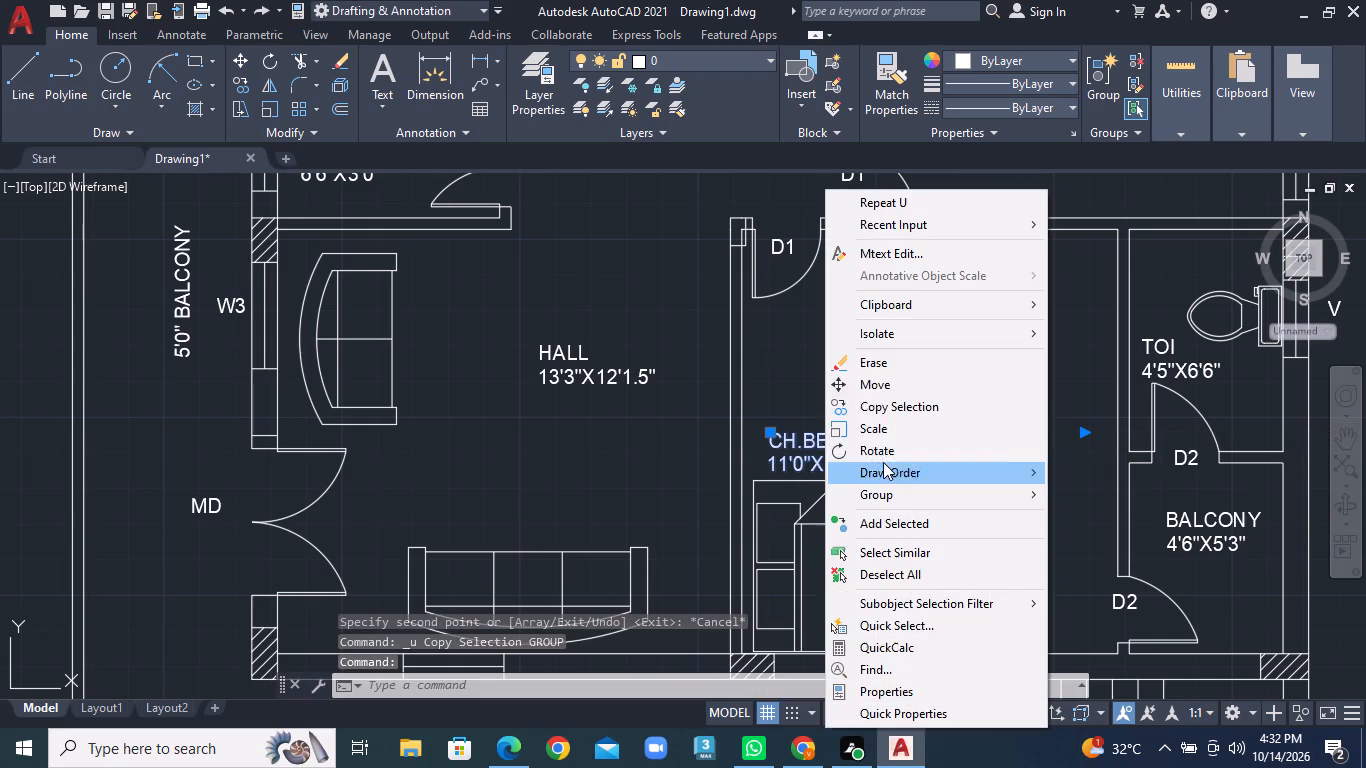
click(879, 387)
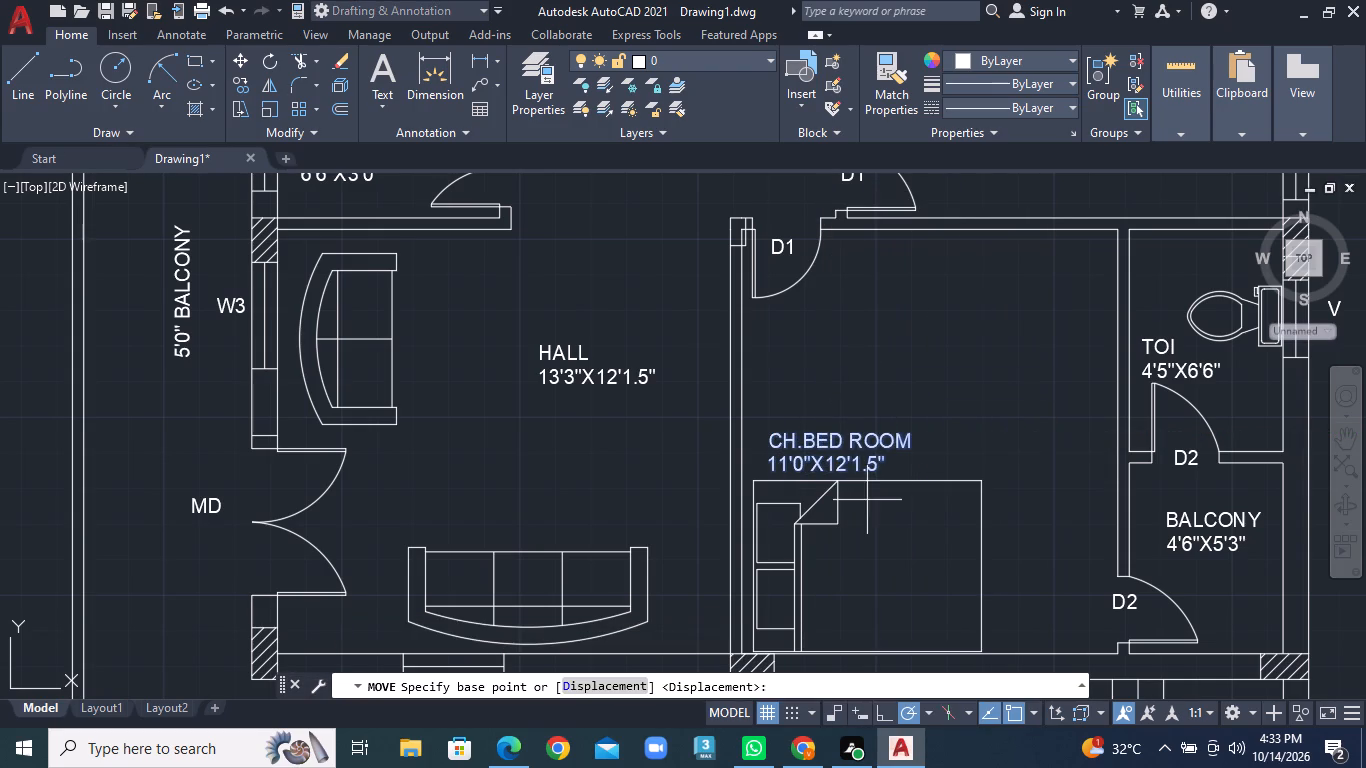
click(852, 449)
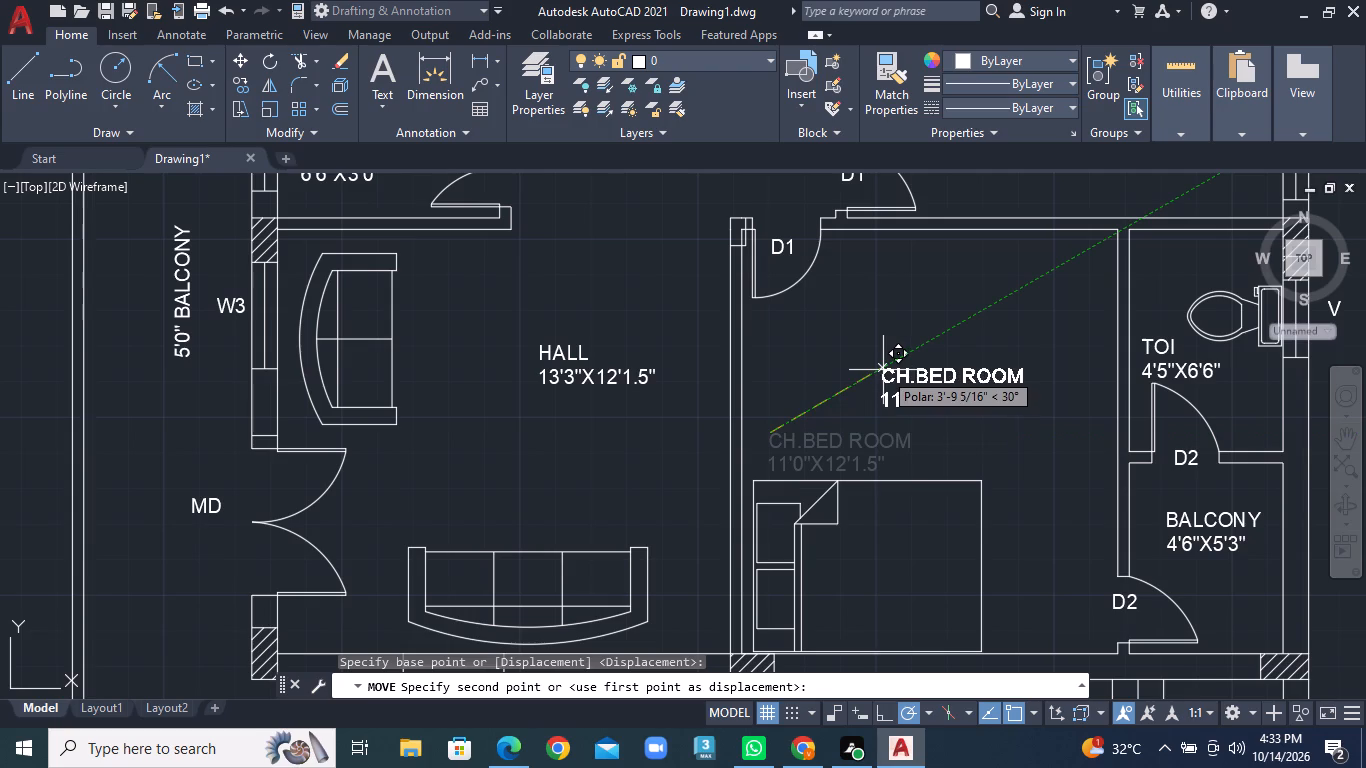
click(883, 355)
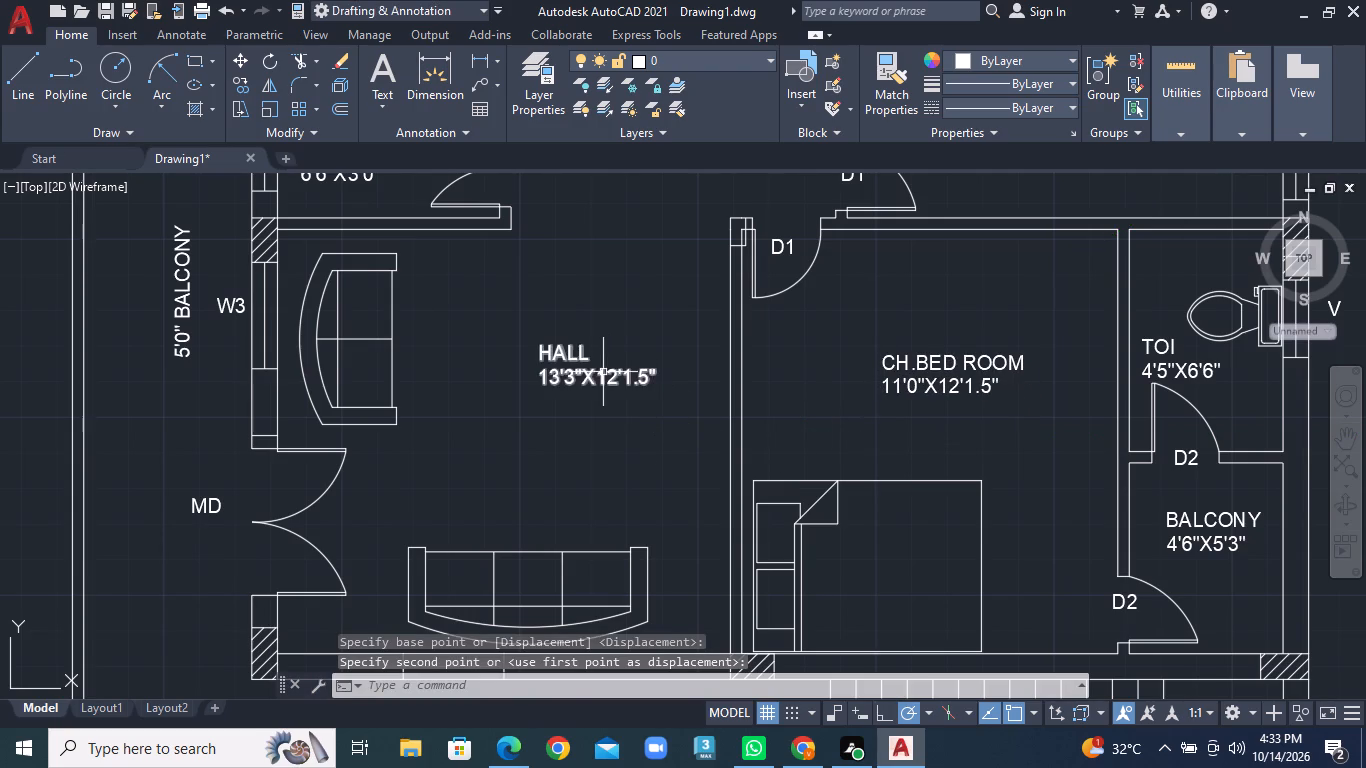
Move the north unit's "HALL 13'3"X12'1.5"" label slightly southwest, toward the middle of the hall.
click(603, 372)
right_click(603, 372)
click(649, 381)
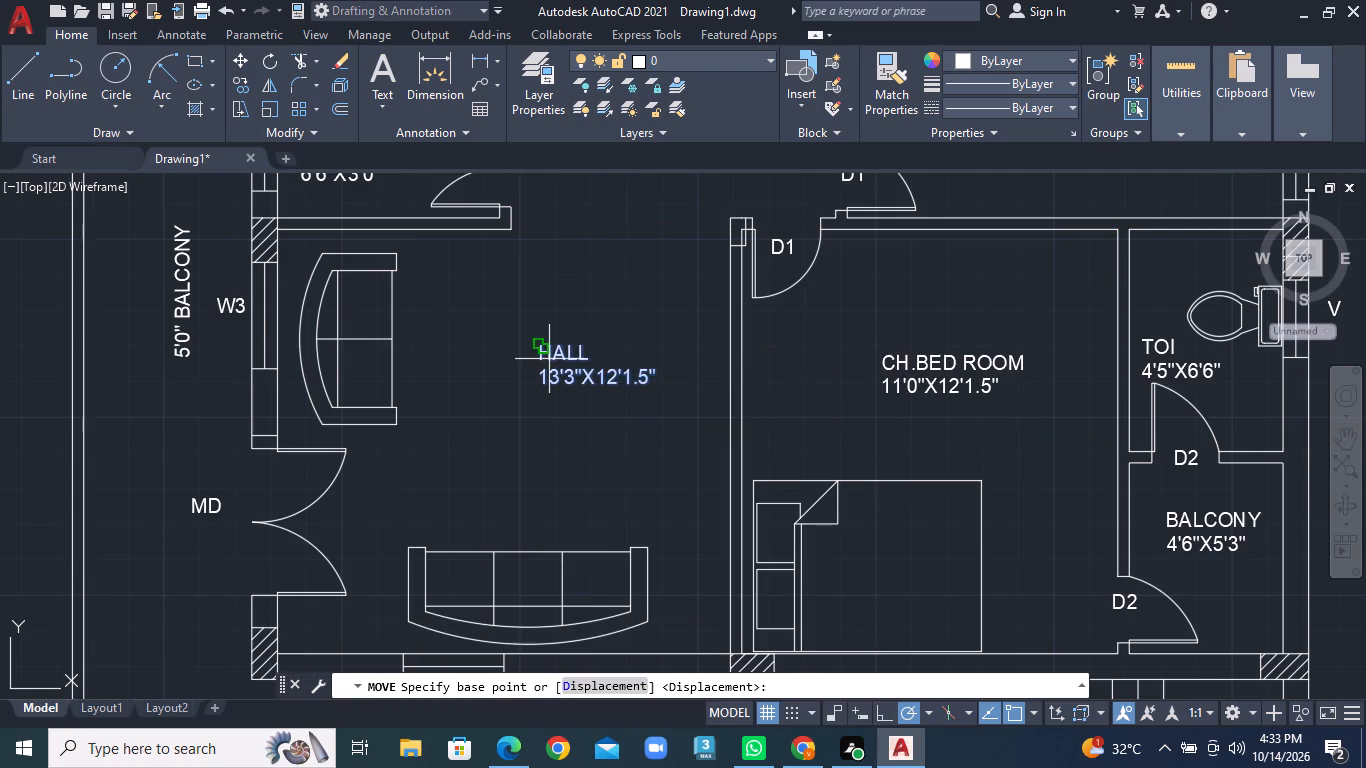
click(573, 367)
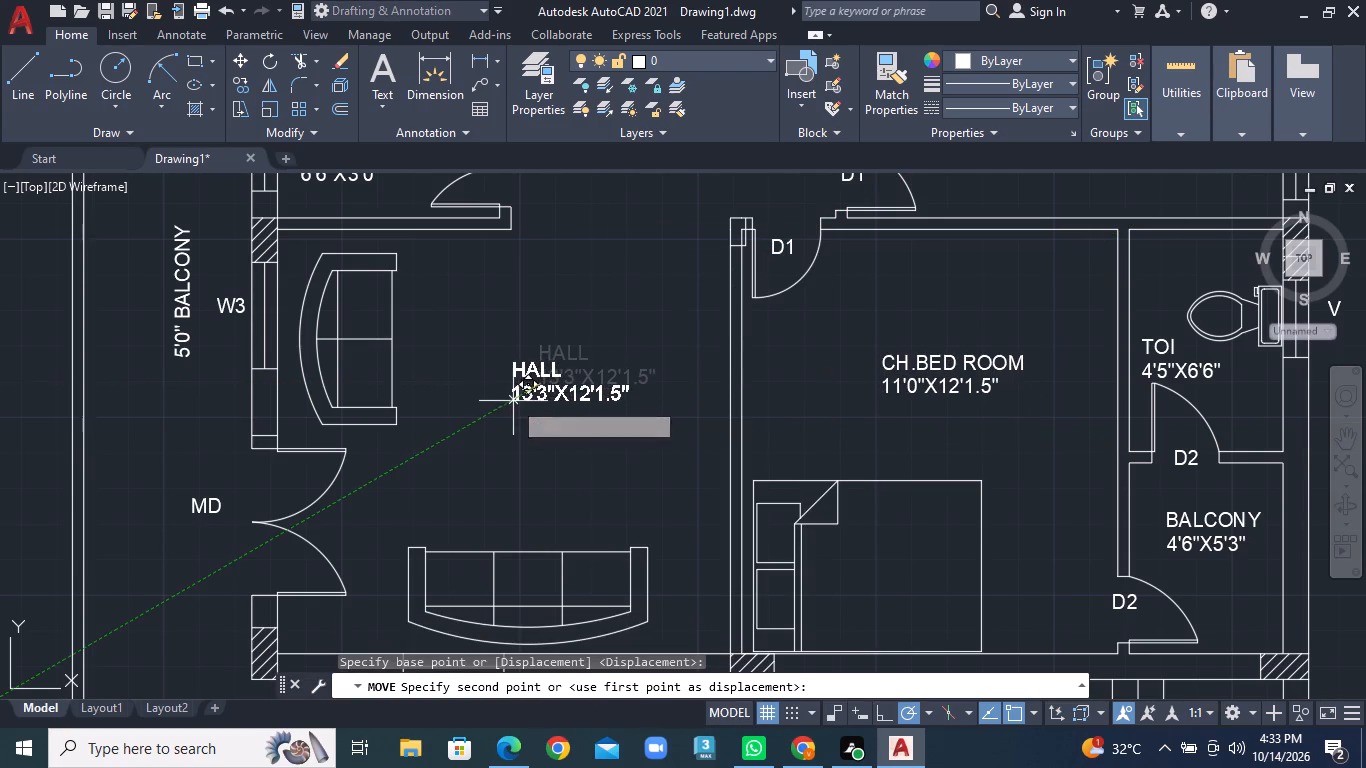
click(509, 406)
Move the north unit's "MD" tag closer to the hall's main double door, level with where its leaves meet.
scroll(458, 333, down, 1)
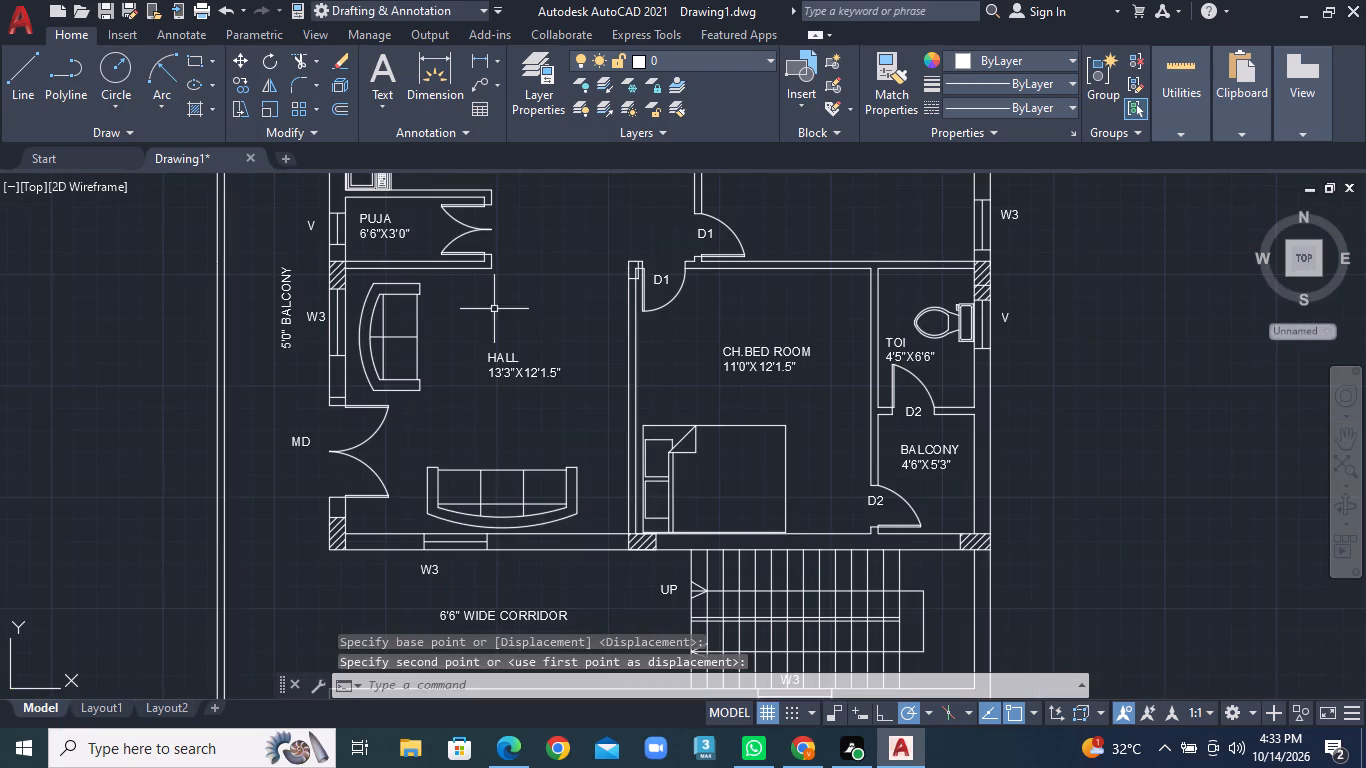
middle_click(494, 309)
middle_drag(494, 319, 505, 370)
scroll(369, 463, up, 1)
middle_drag(344, 490, 494, 306)
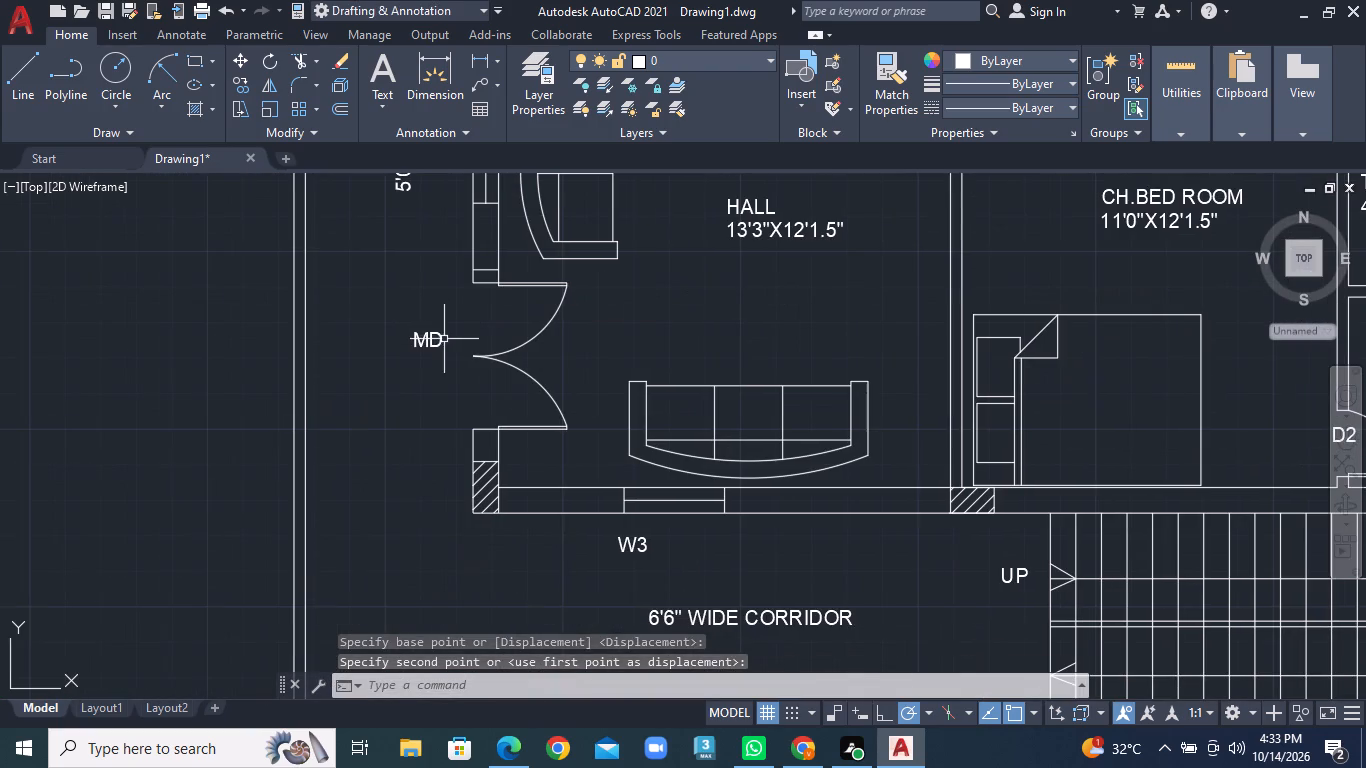
click(435, 340)
right_click(435, 340)
click(497, 388)
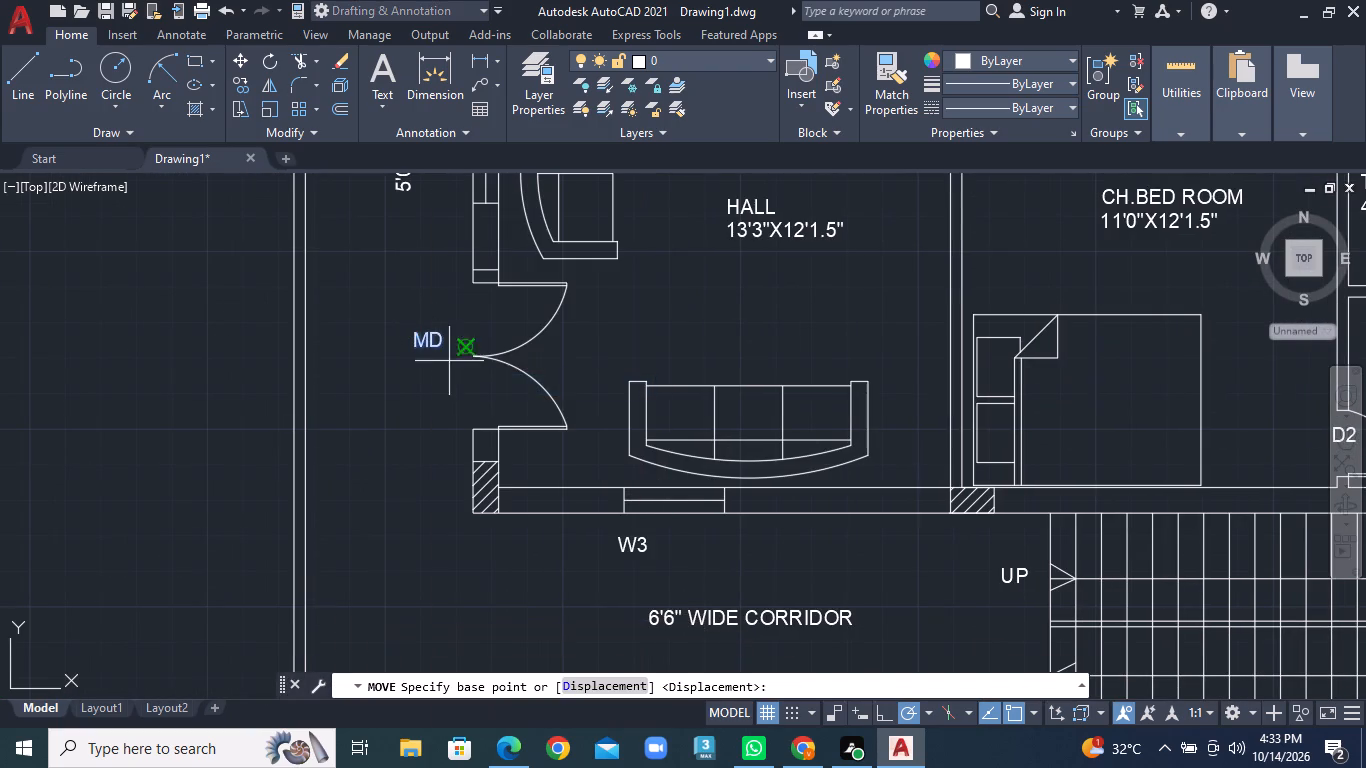
scroll(433, 339, up, 2)
click(433, 342)
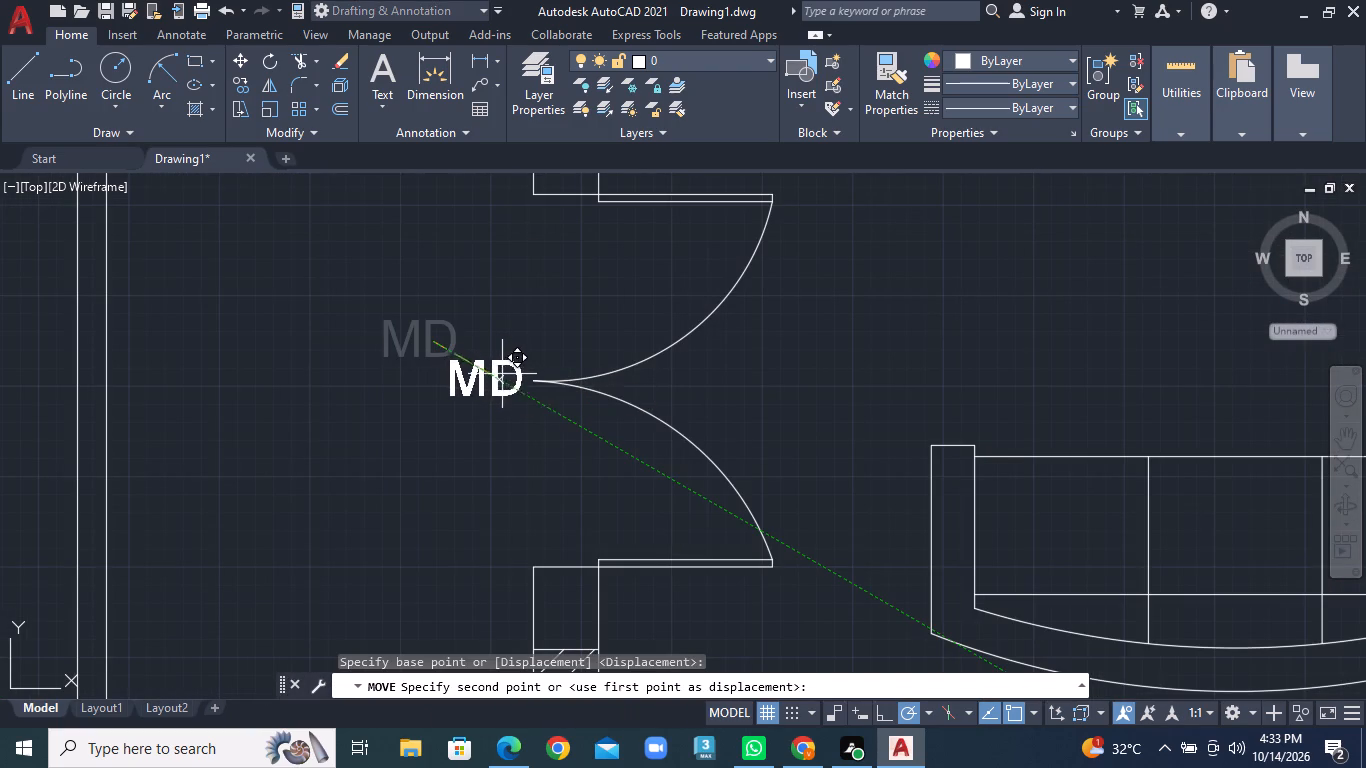
click(502, 374)
Move the "W3" tag in the corridor up and east so it sits just below the north unit's hall window.
scroll(659, 395, down, 3)
scroll(778, 337, down, 2)
scroll(818, 457, up, 1)
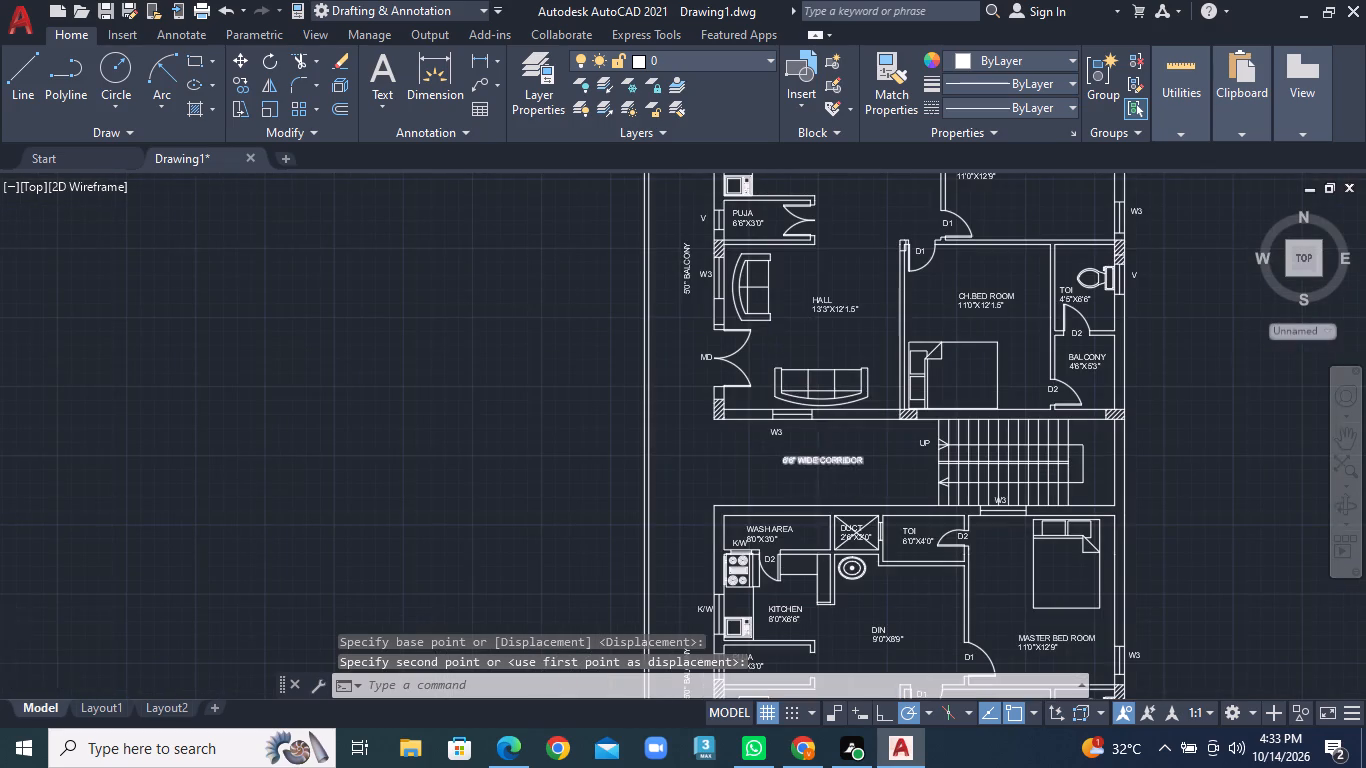
scroll(818, 457, up, 3)
middle_drag(677, 356, 628, 473)
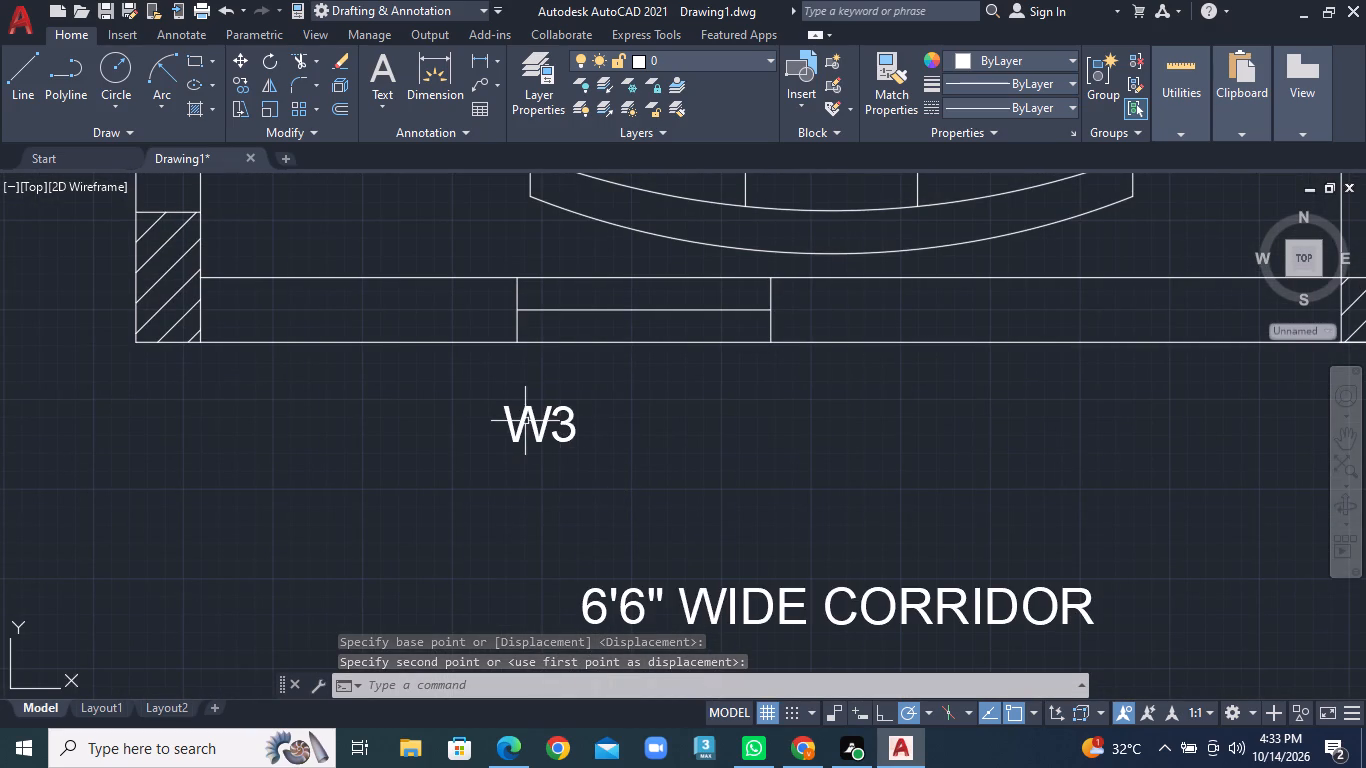
click(523, 421)
right_click(523, 421)
click(588, 391)
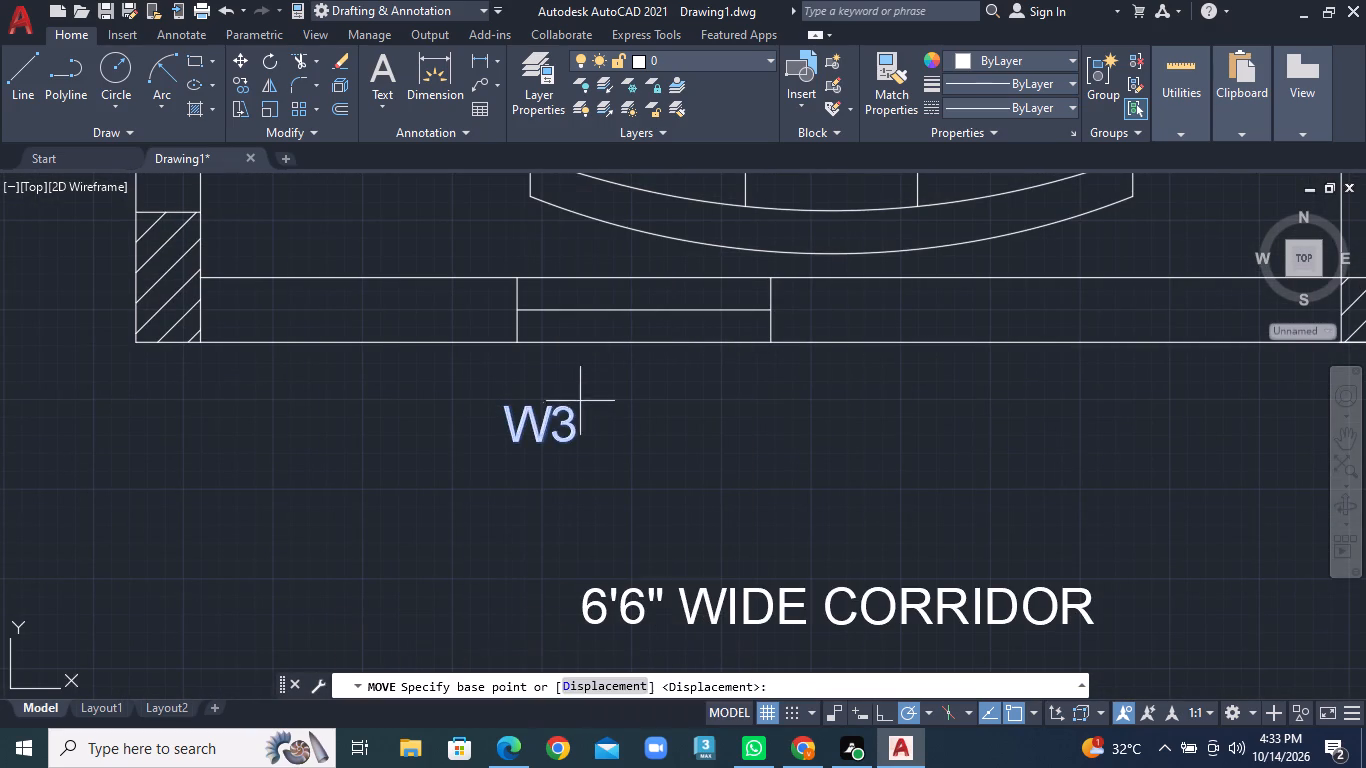
click(566, 414)
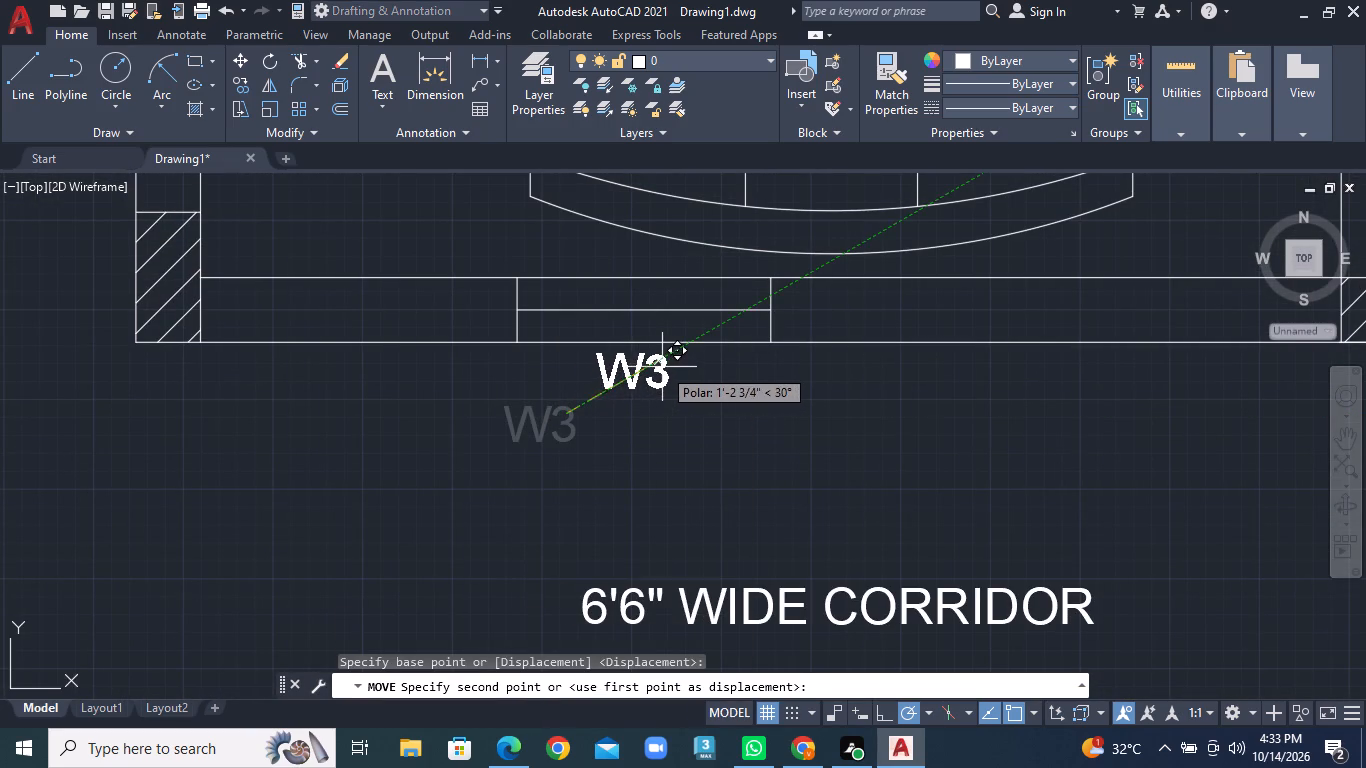
click(662, 367)
Move the "V" tag of the north unit's 4'5"X6'6" toilet slightly southwest, closer to the ventilator in the east wall.
scroll(875, 465, down, 2)
middle_drag(959, 491, 551, 452)
middle_click(519, 452)
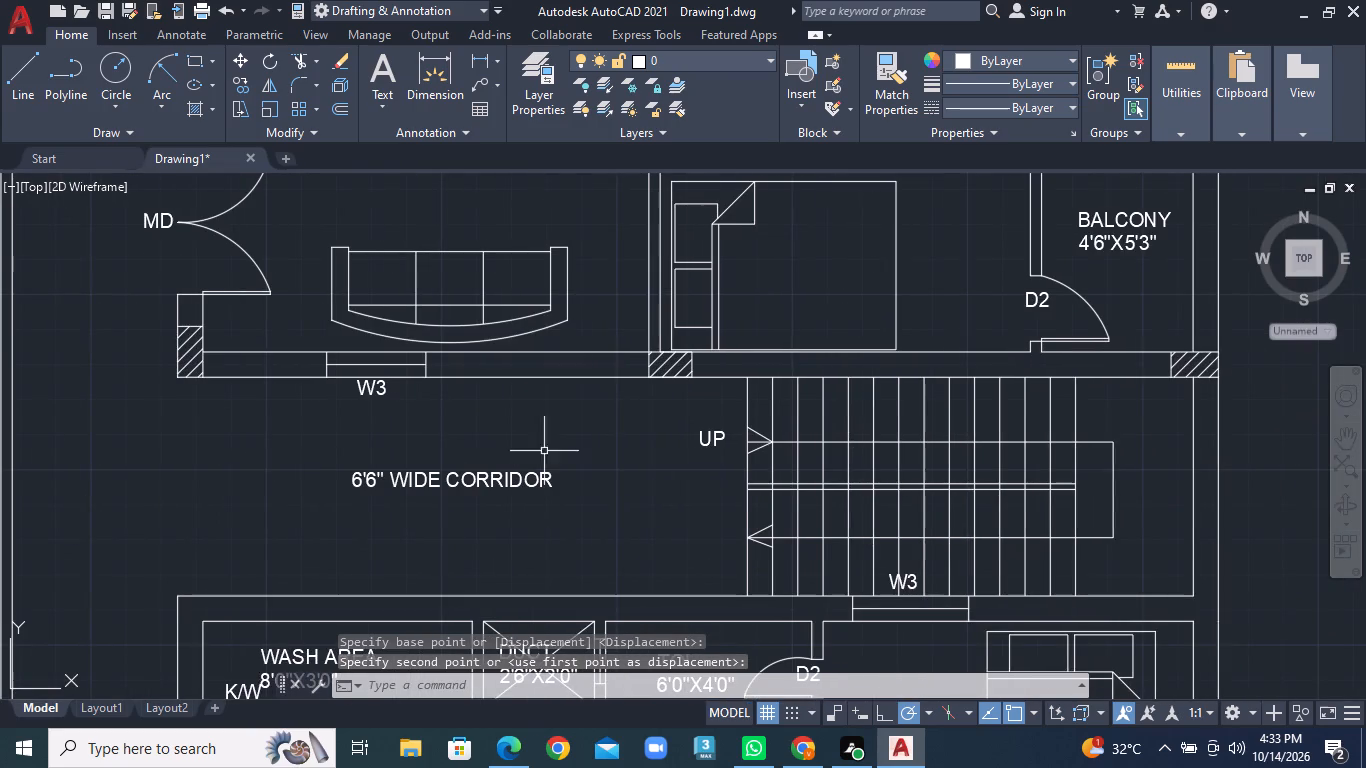
middle_drag(1007, 416, 815, 581)
middle_drag(938, 363, 877, 581)
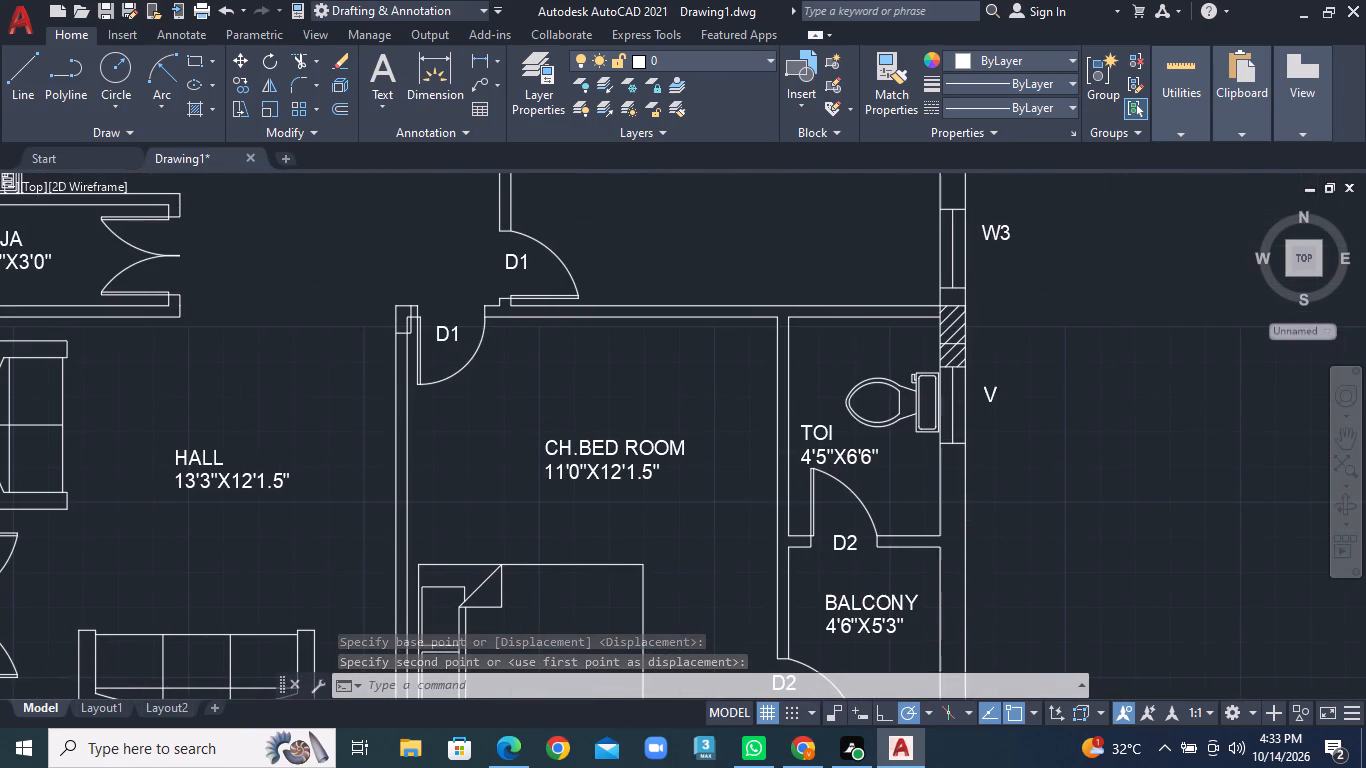
scroll(1004, 392, up, 2)
click(970, 402)
right_click(970, 402)
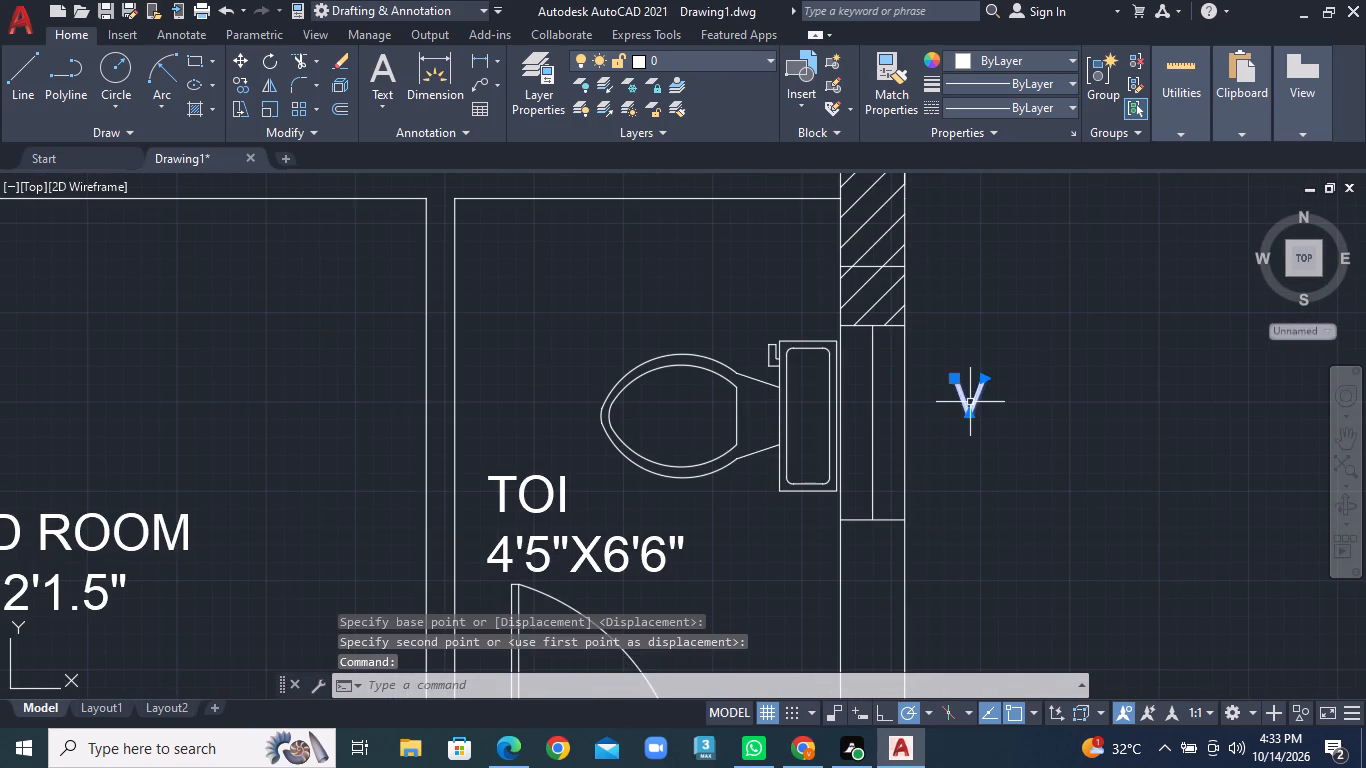
click(1029, 384)
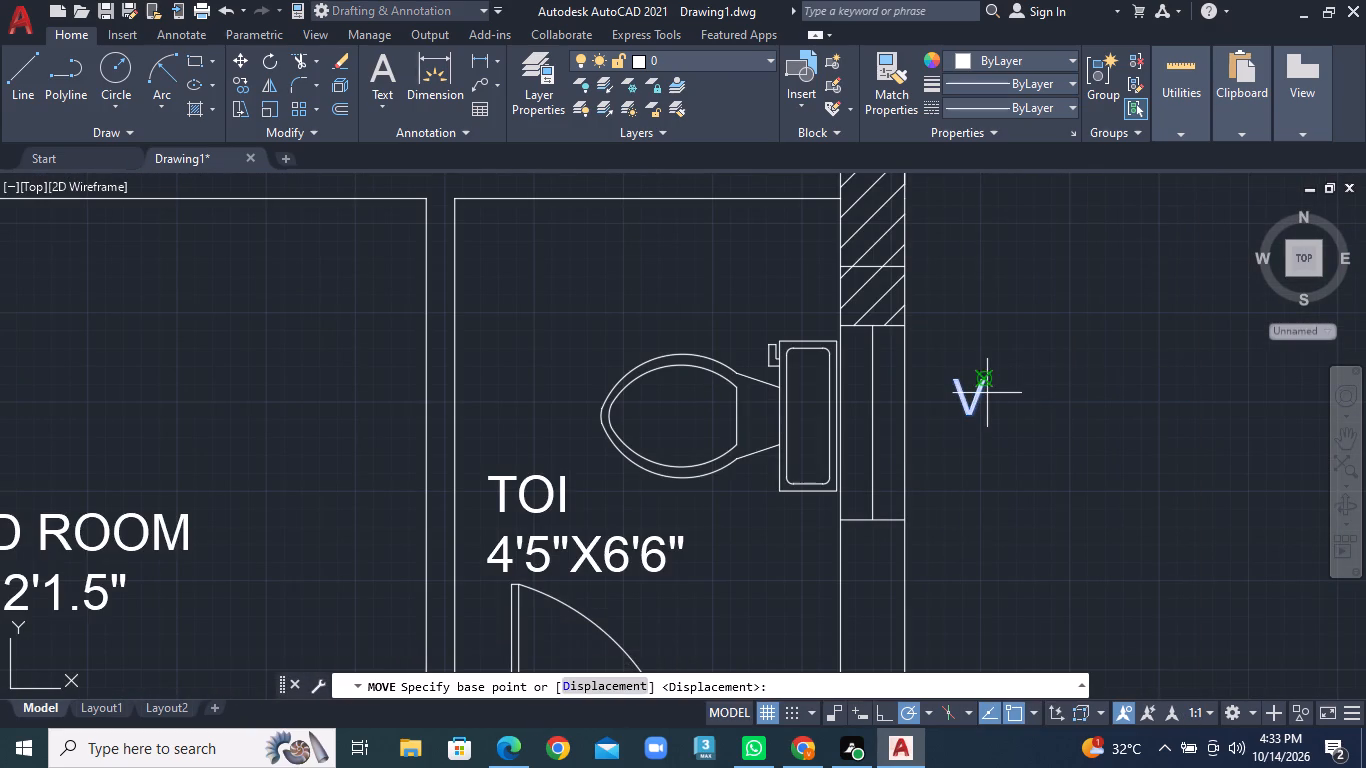
click(980, 393)
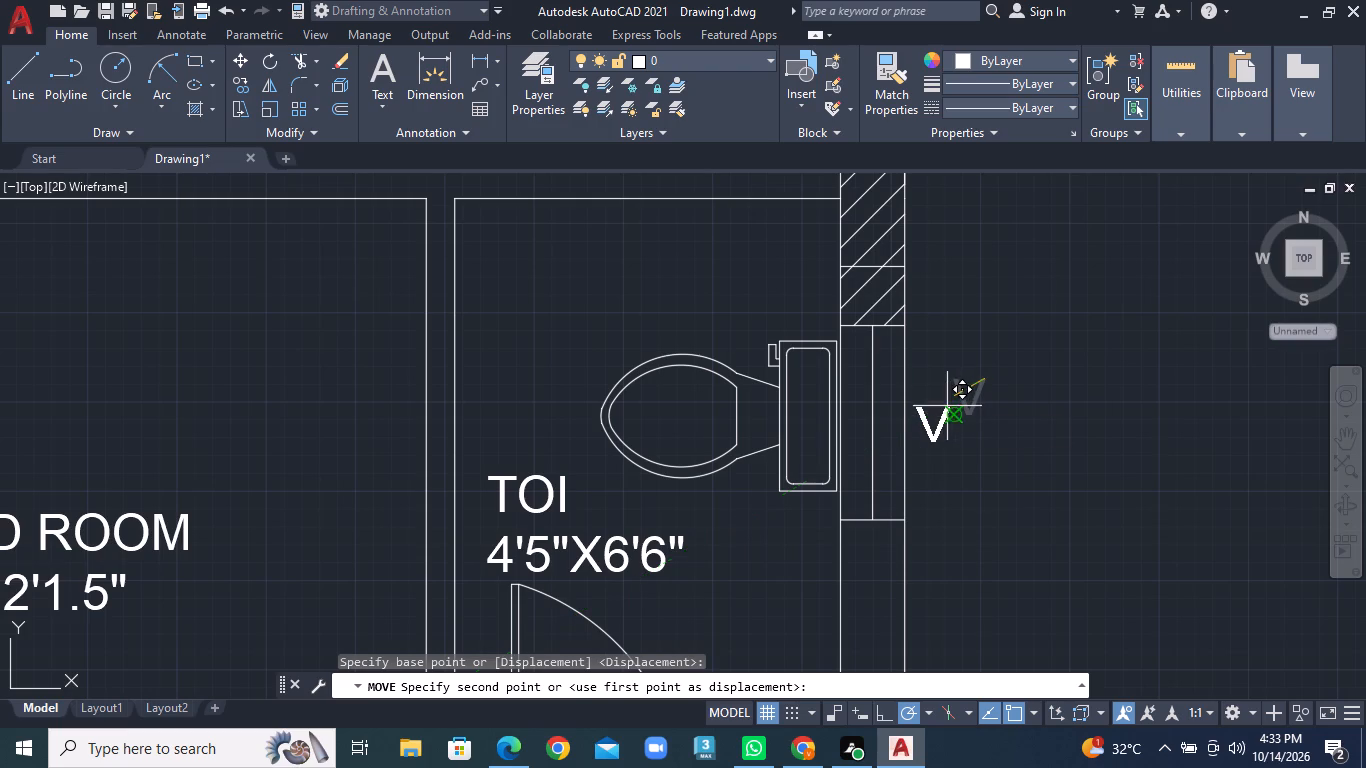
click(947, 406)
Move the "W3" tag of the north unit's master bedroom slightly south and west, close beside the east wall window.
scroll(1023, 406, down, 2)
middle_drag(941, 269, 894, 461)
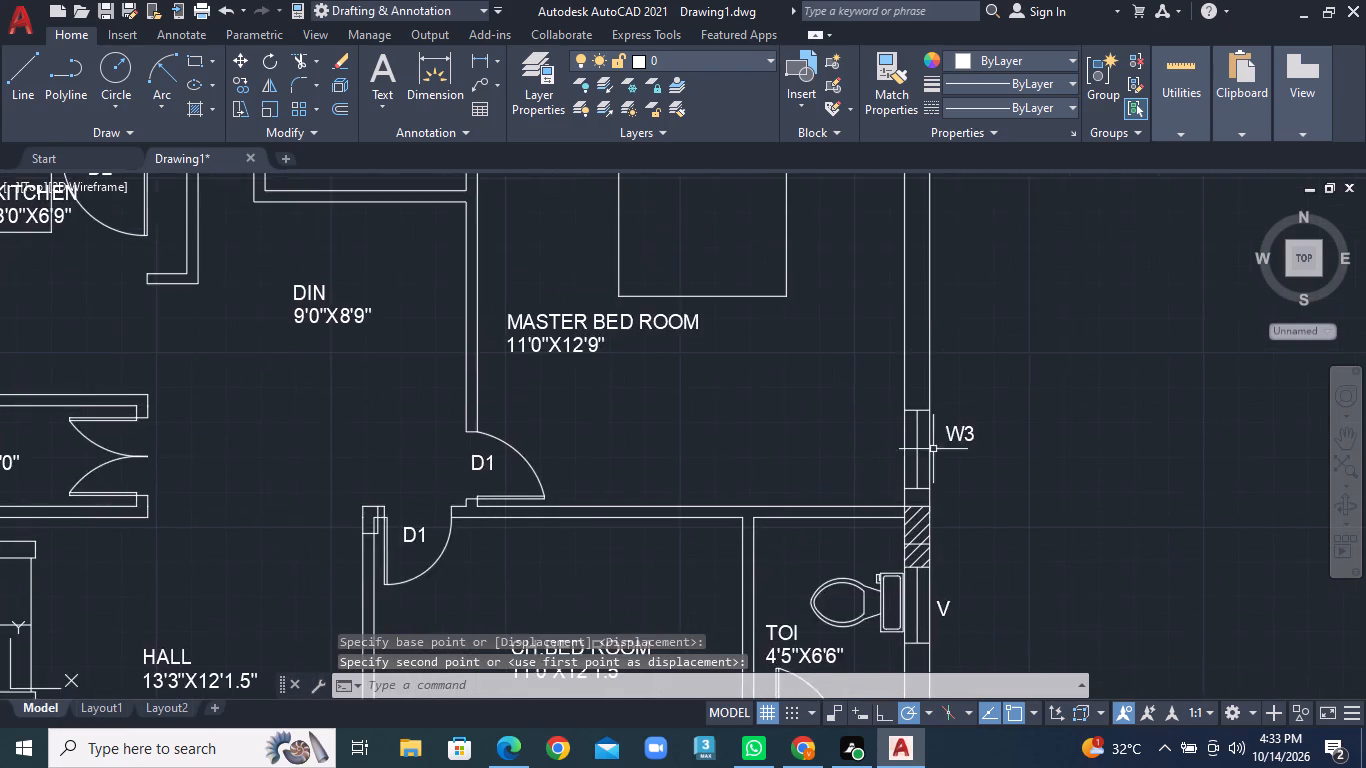
scroll(983, 445, up, 3)
click(943, 424)
right_click(943, 424)
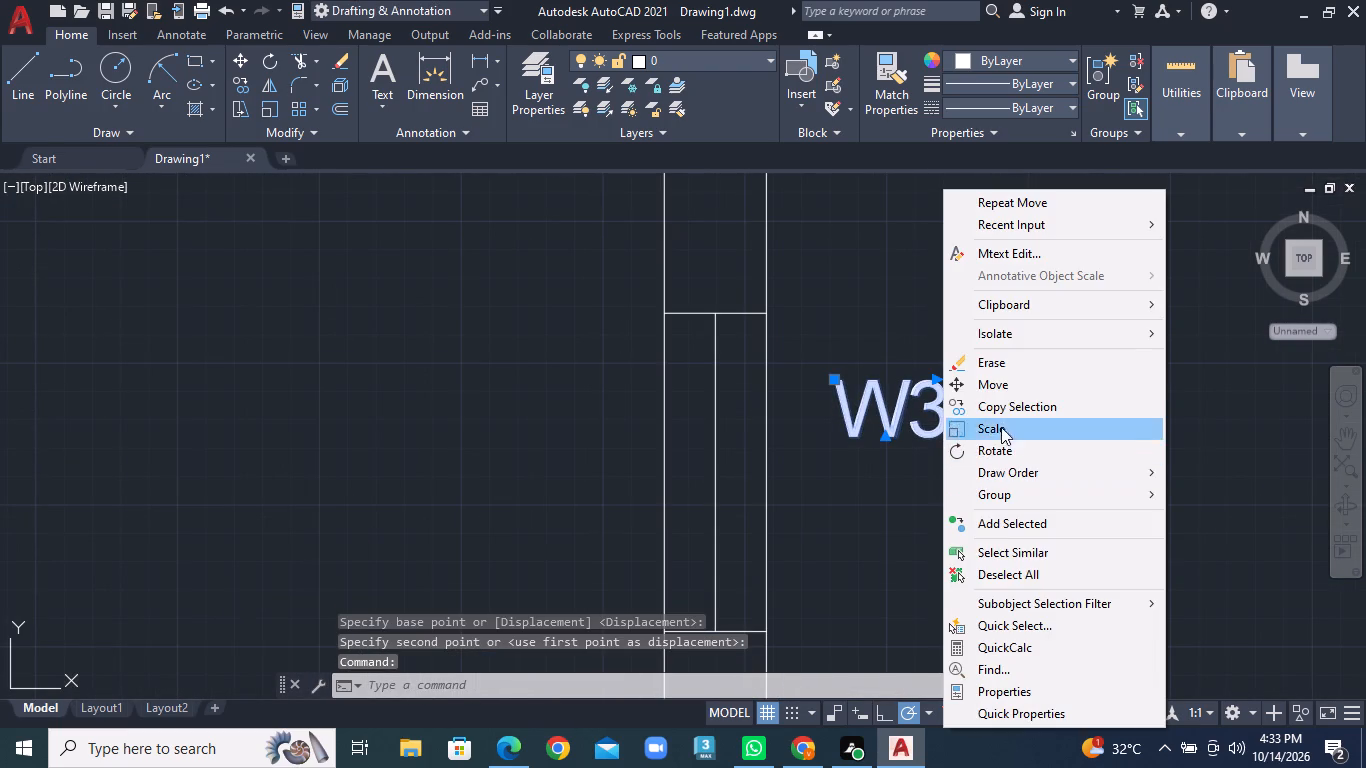
click(1006, 391)
click(940, 403)
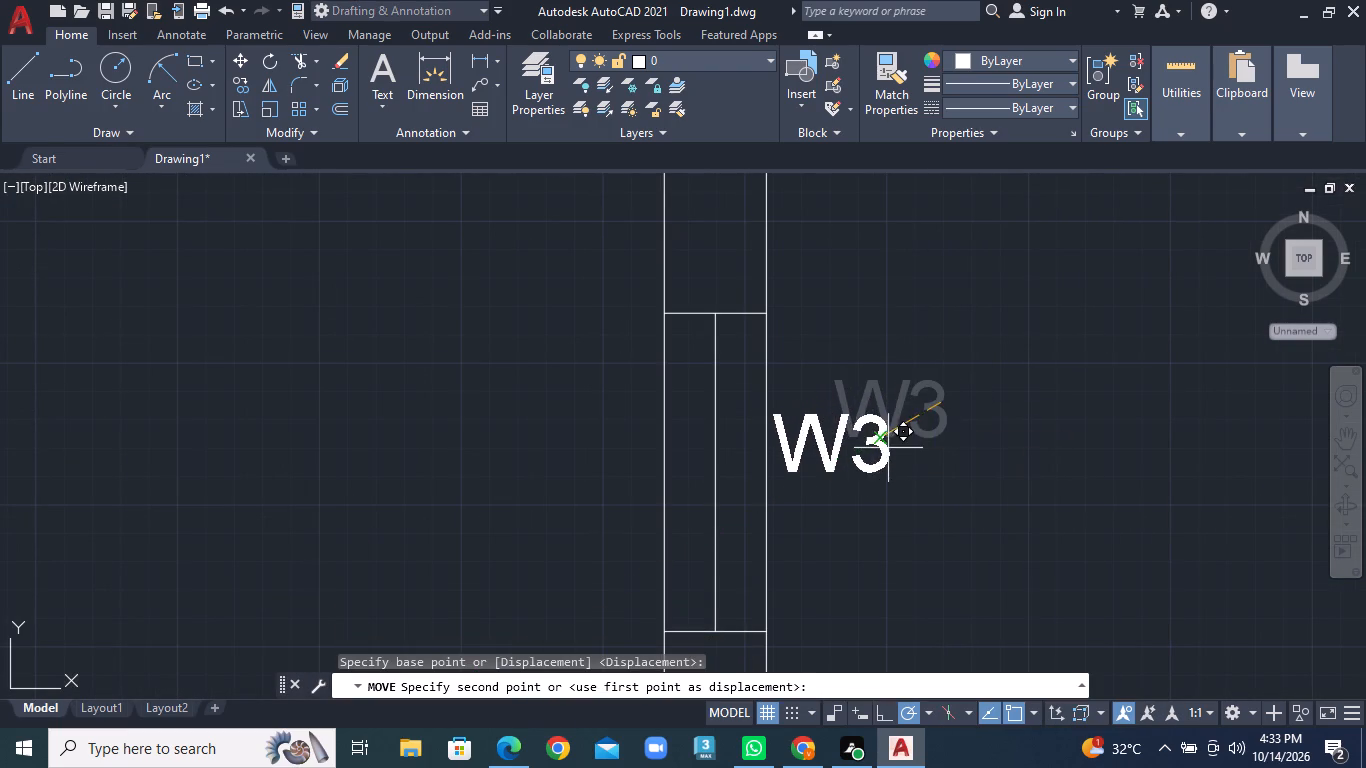
click(887, 450)
click(895, 433)
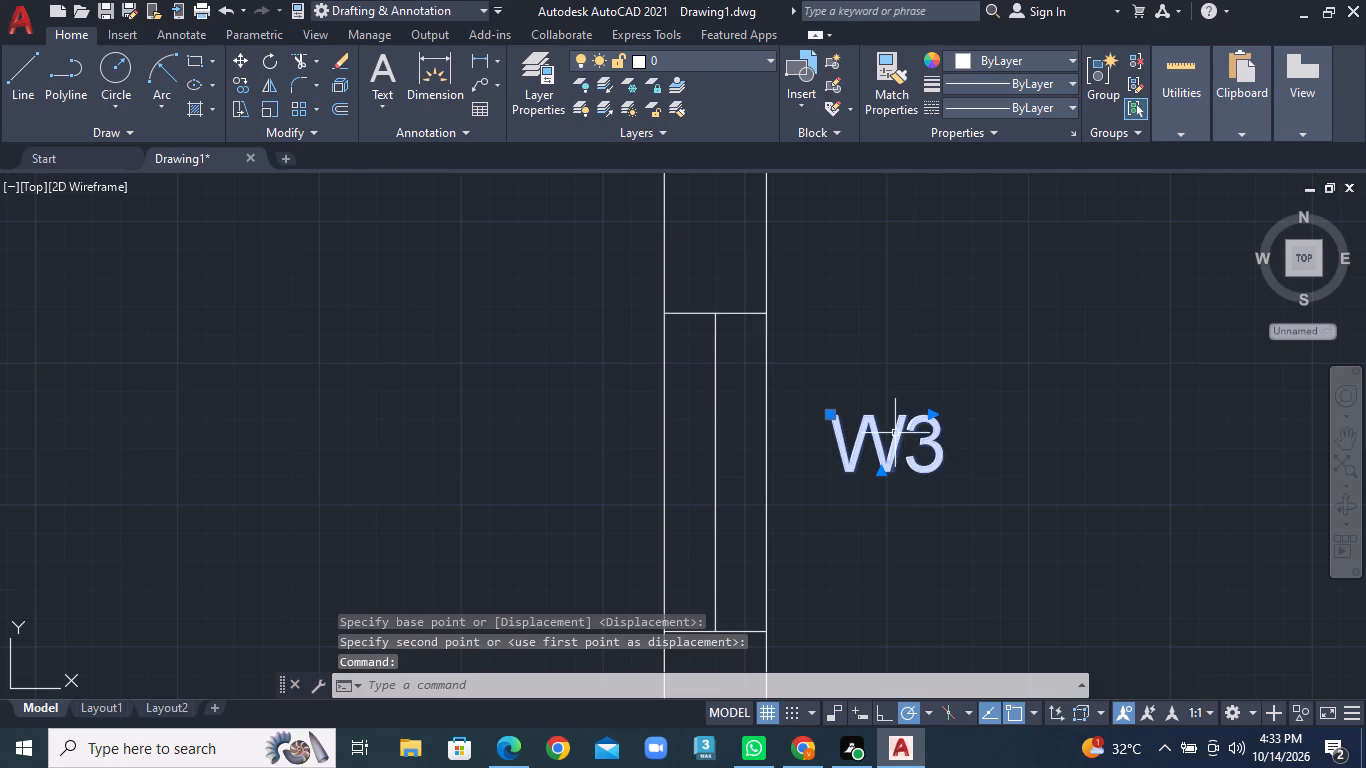
right_click(895, 433)
click(944, 386)
scroll(851, 449, up, 3)
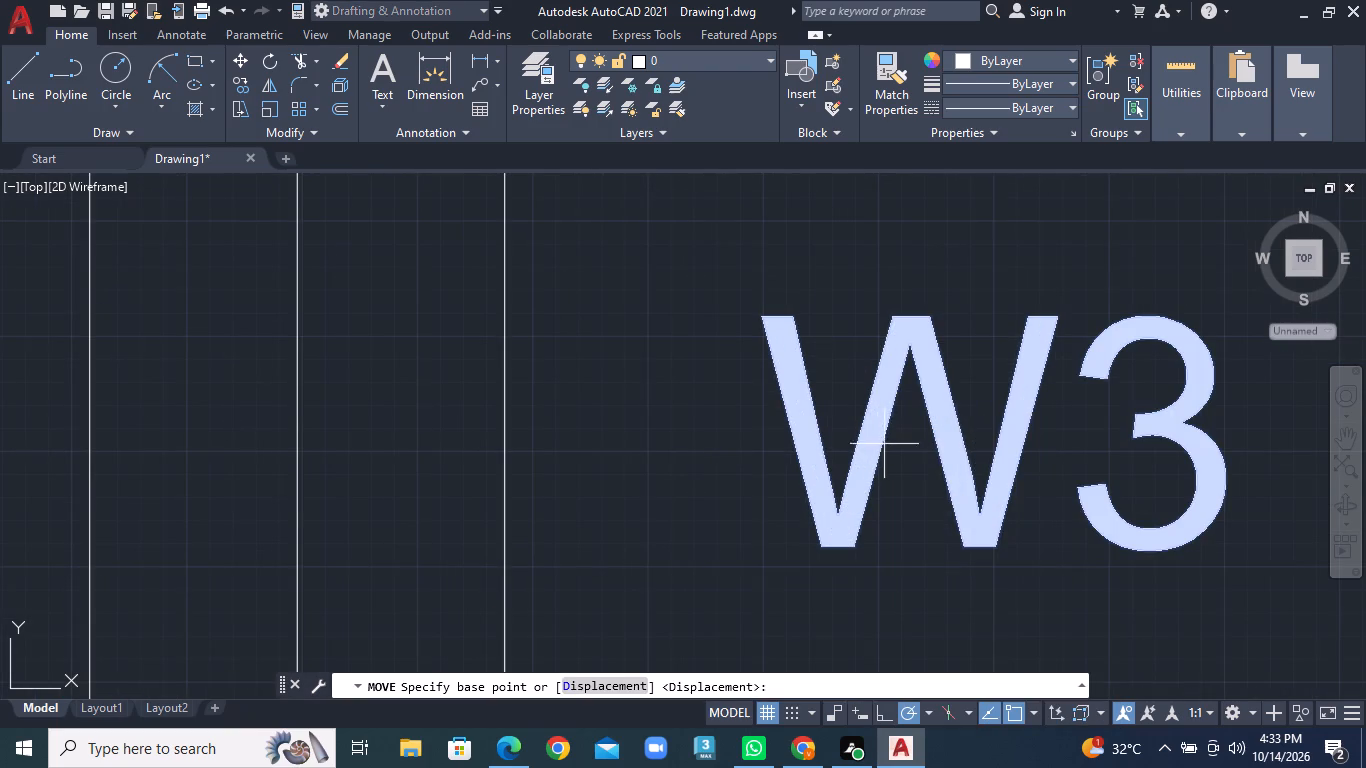
click(897, 437)
click(706, 463)
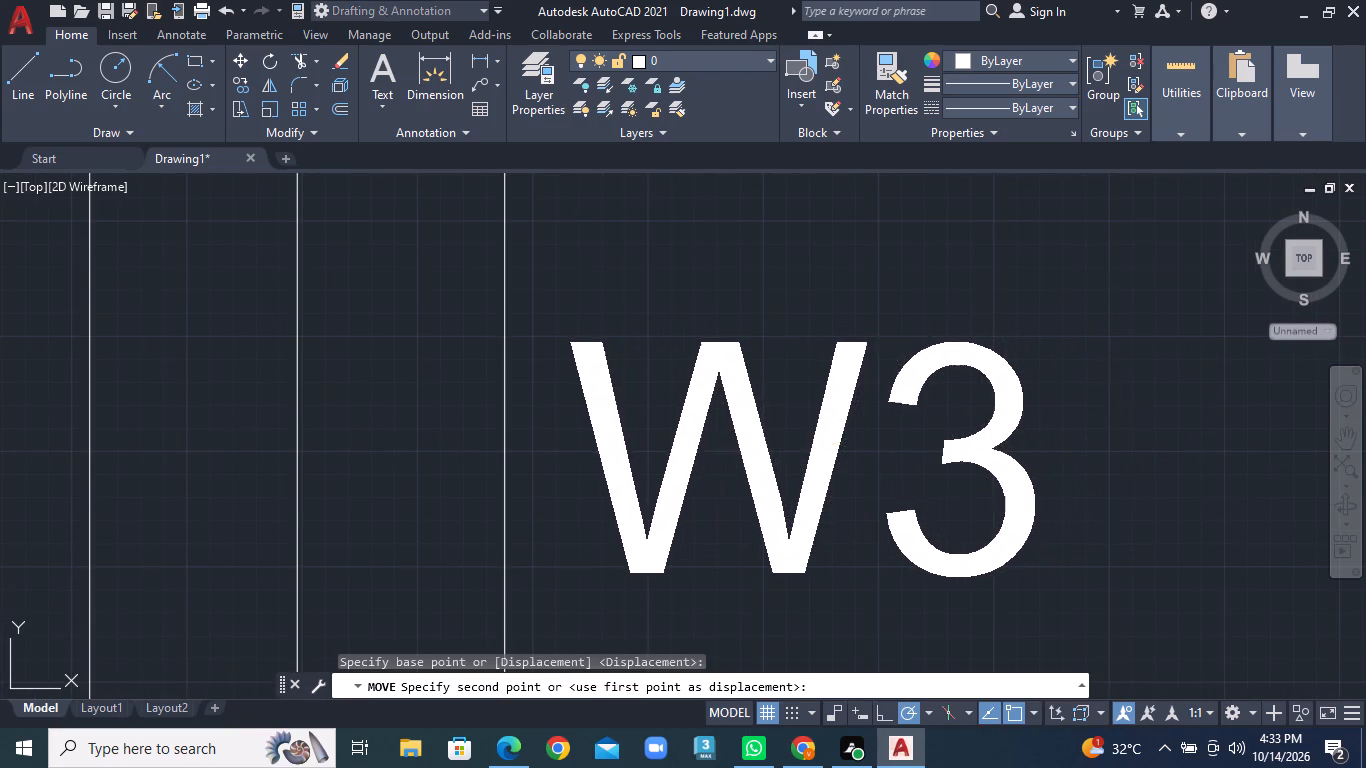
Move the "V" tag of the south unit's 4'5"X6'6" toilet southwest, close against the east wall and level with the ventilator's middle.
scroll(706, 463, down, 6)
scroll(693, 323, down, 3)
middle_drag(652, 315, 702, 382)
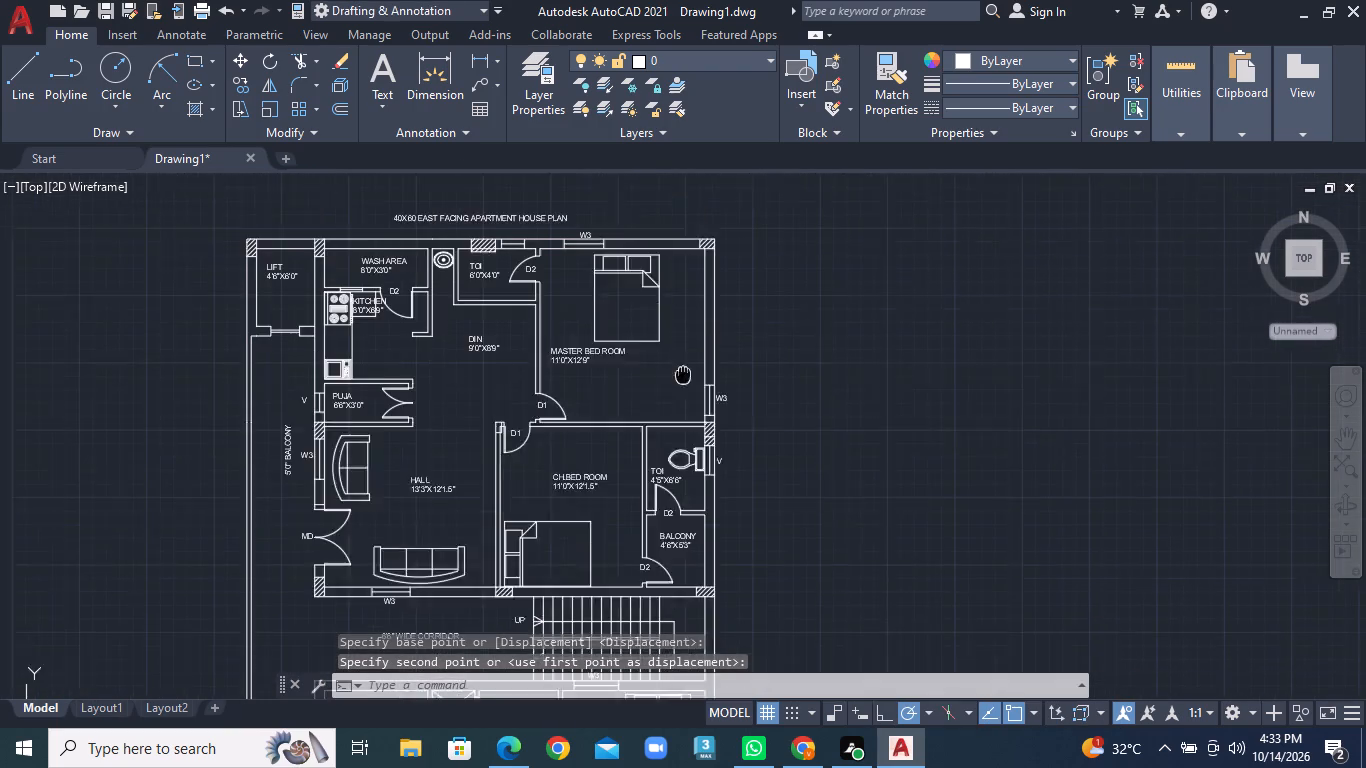
middle_drag(702, 382, 815, 249)
middle_drag(805, 452, 820, 292)
scroll(802, 537, up, 1)
middle_drag(802, 537, 857, 351)
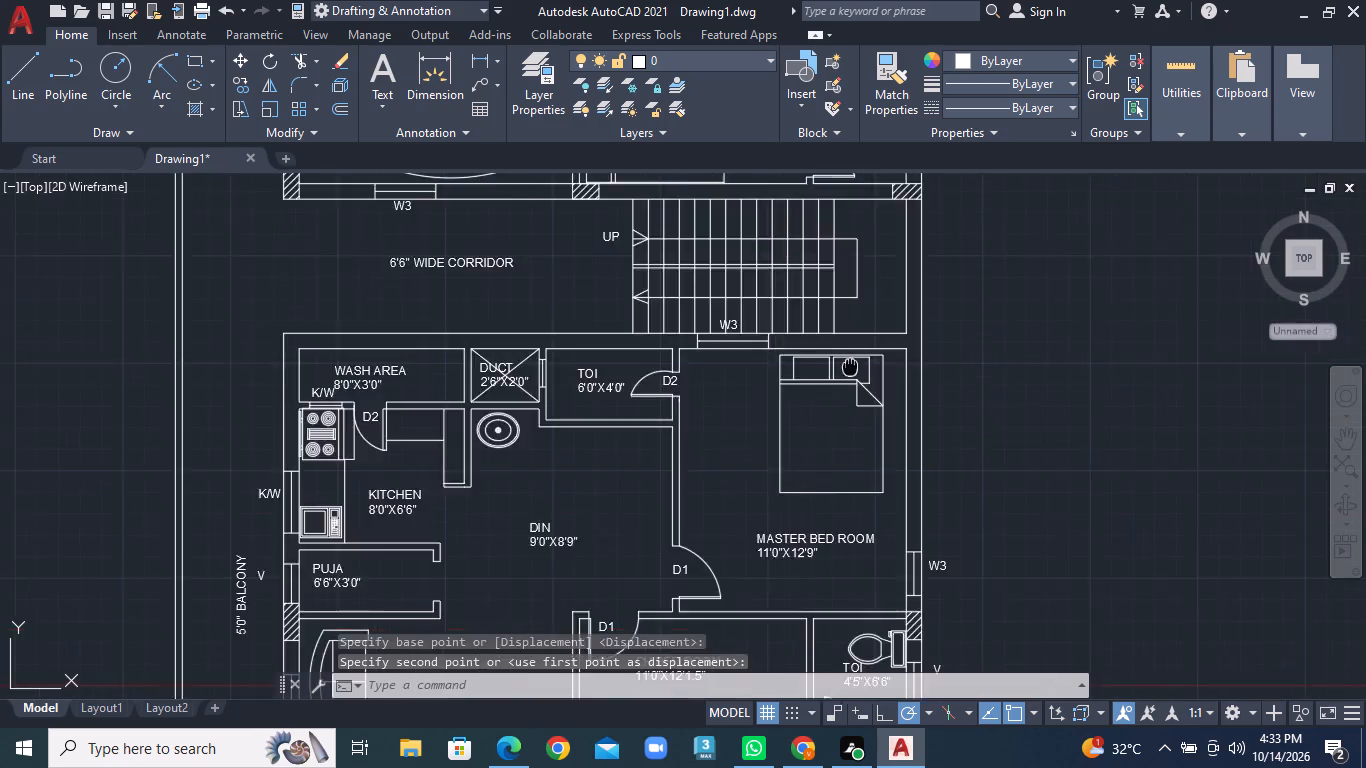
middle_drag(857, 351, 858, 351)
scroll(1007, 499, up, 4)
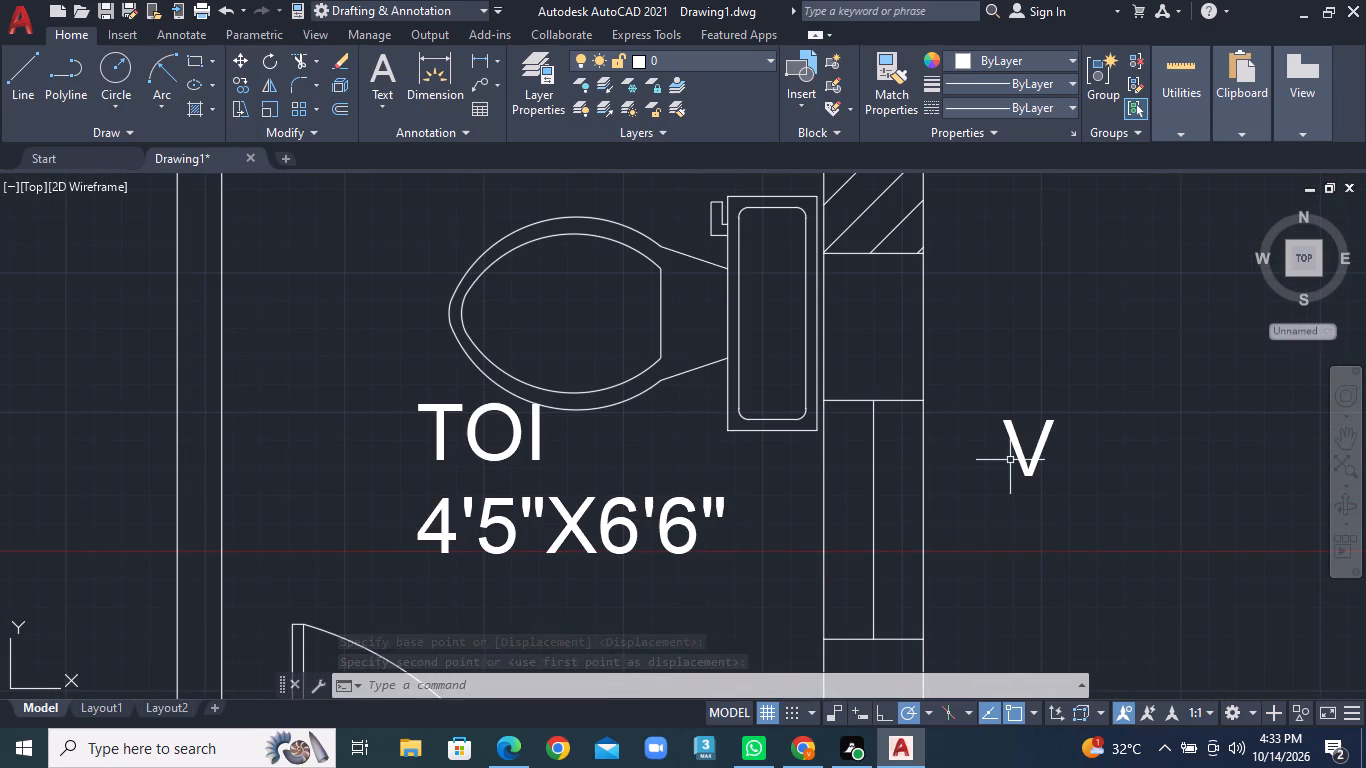
click(1020, 457)
right_click(1020, 457)
click(1081, 385)
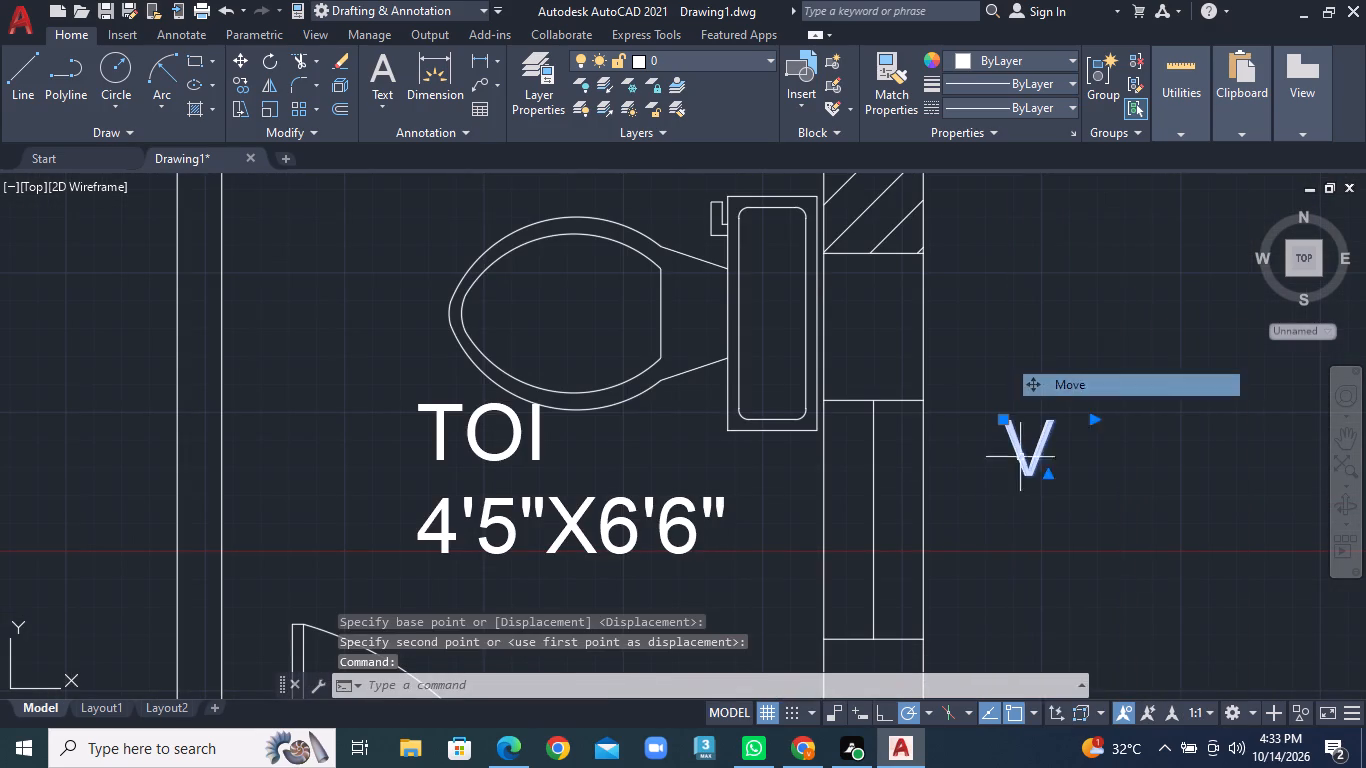
click(1037, 437)
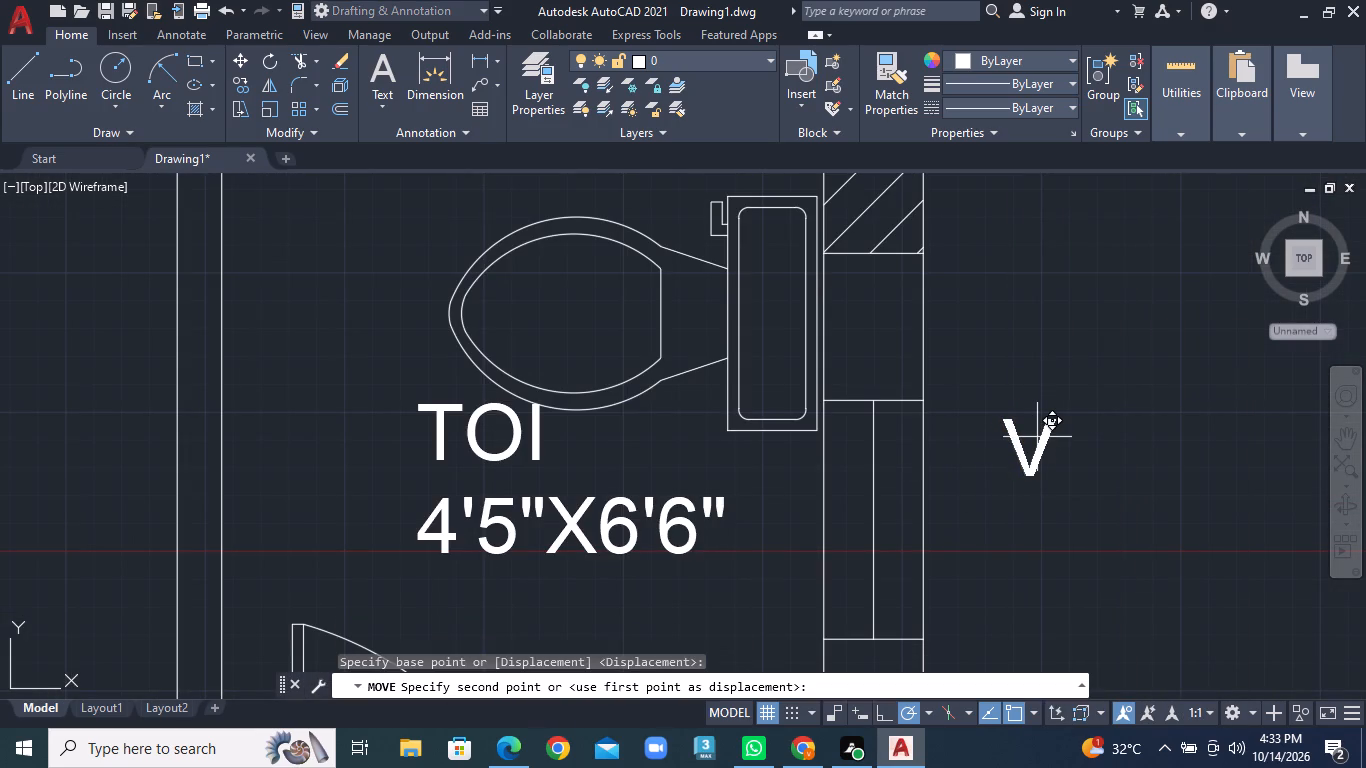
click(966, 518)
Move the "W3" tag of the south unit's master bedroom southwest so it sits against the east wall at the window's middle.
scroll(975, 377, down, 4)
middle_drag(949, 336, 883, 597)
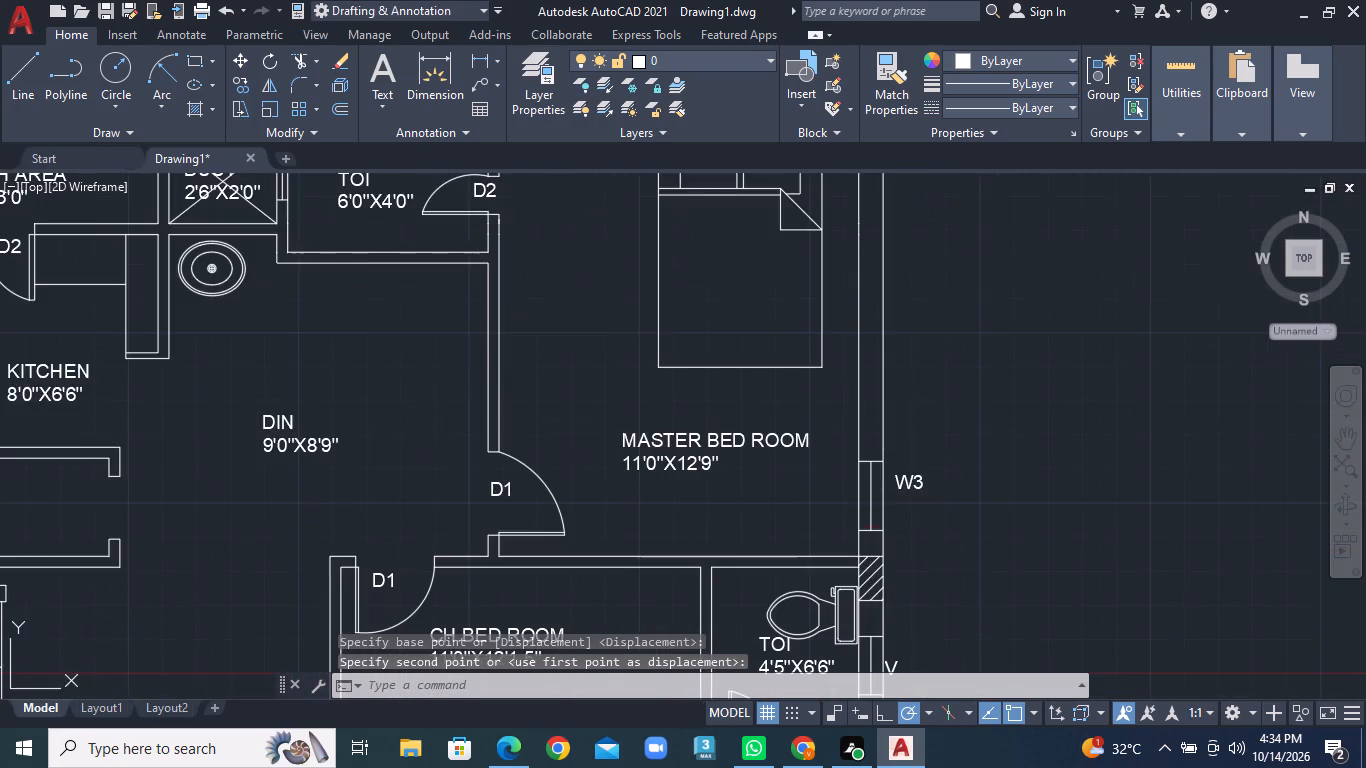
scroll(924, 497, up, 3)
click(896, 442)
right_click(896, 442)
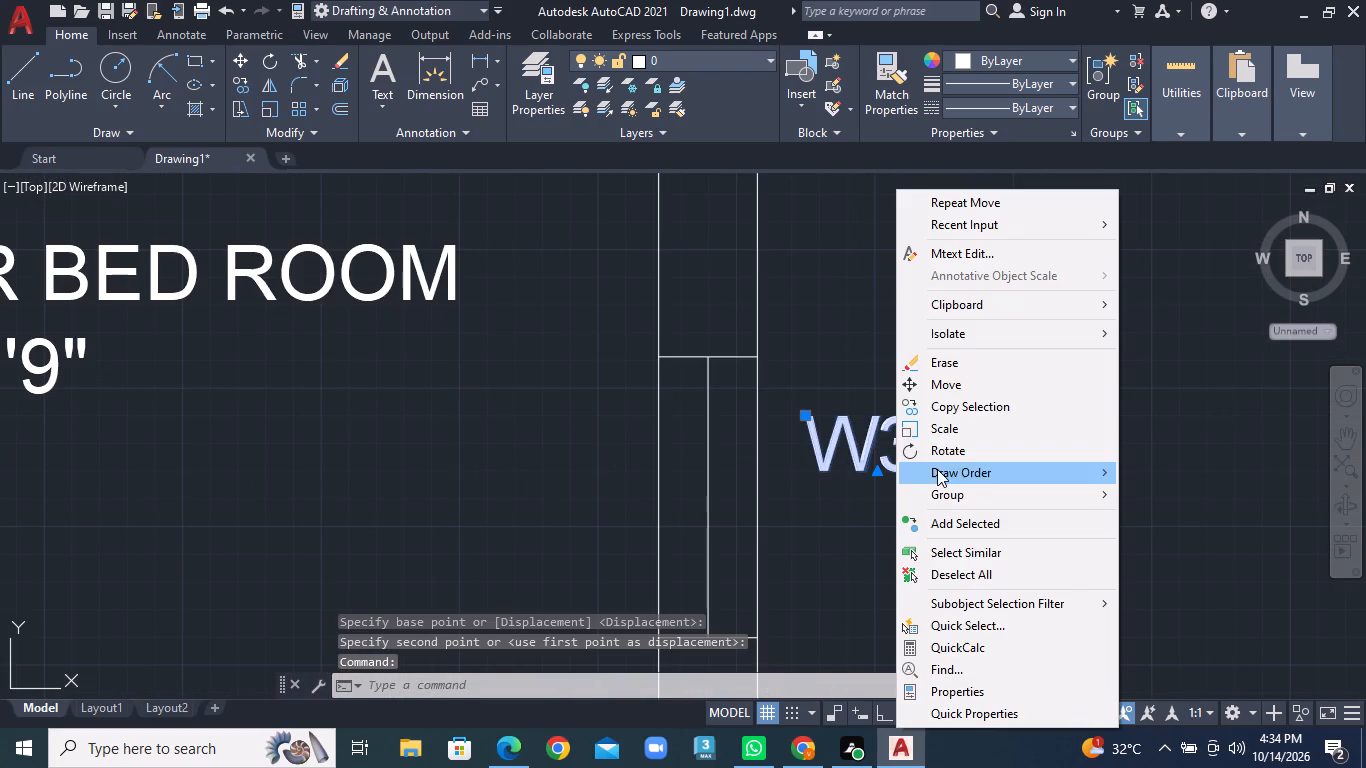
click(954, 388)
click(890, 433)
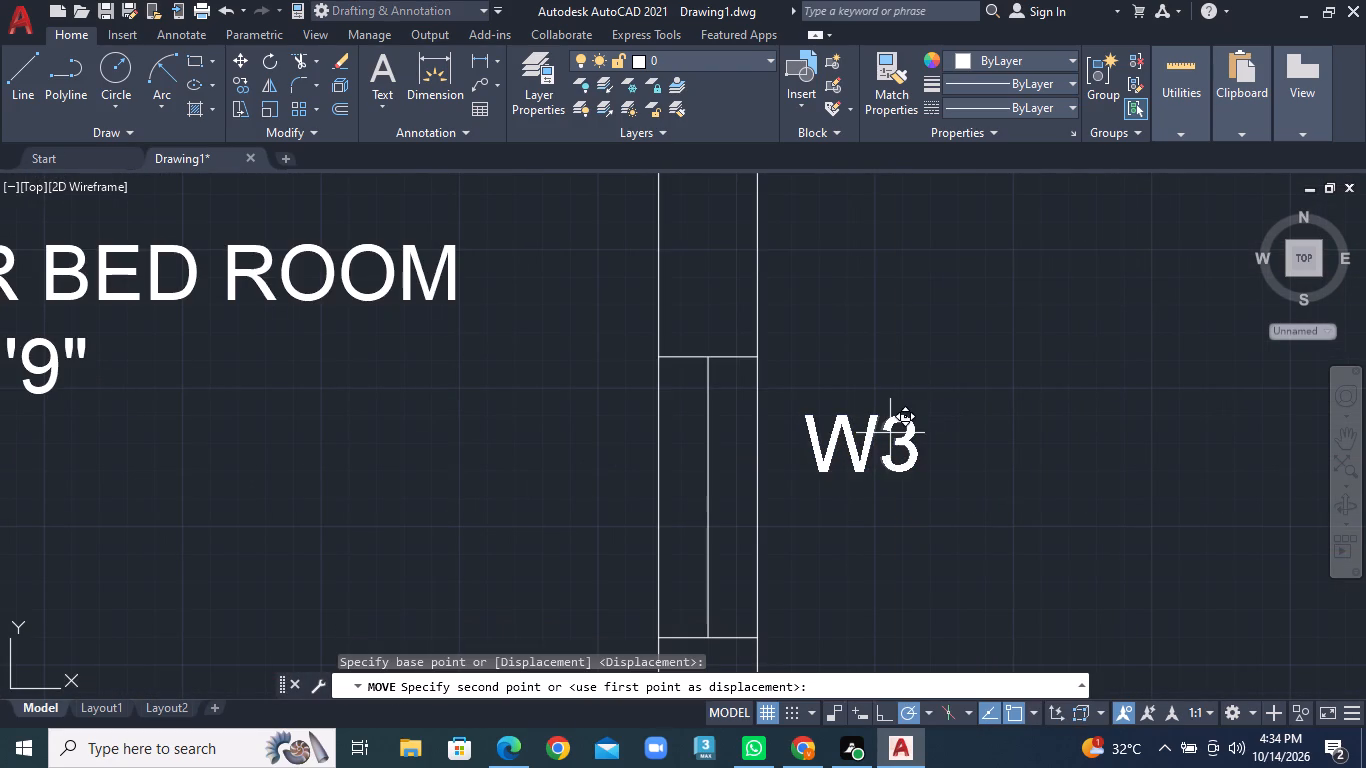
click(848, 475)
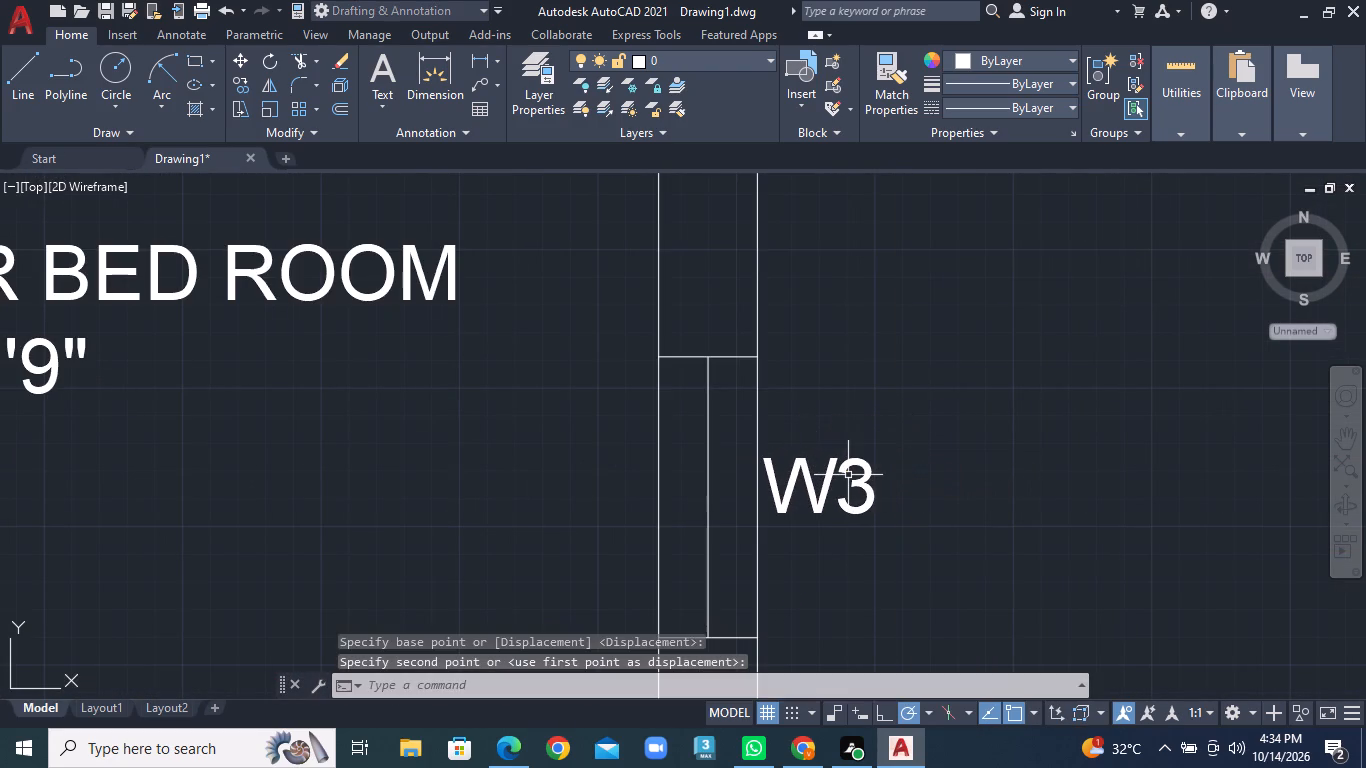
Move the "V" tag outside the south unit's puja room about 9" southeast, close beside the ventilator in the west wall.
scroll(740, 403, down, 5)
middle_drag(737, 501, 836, 340)
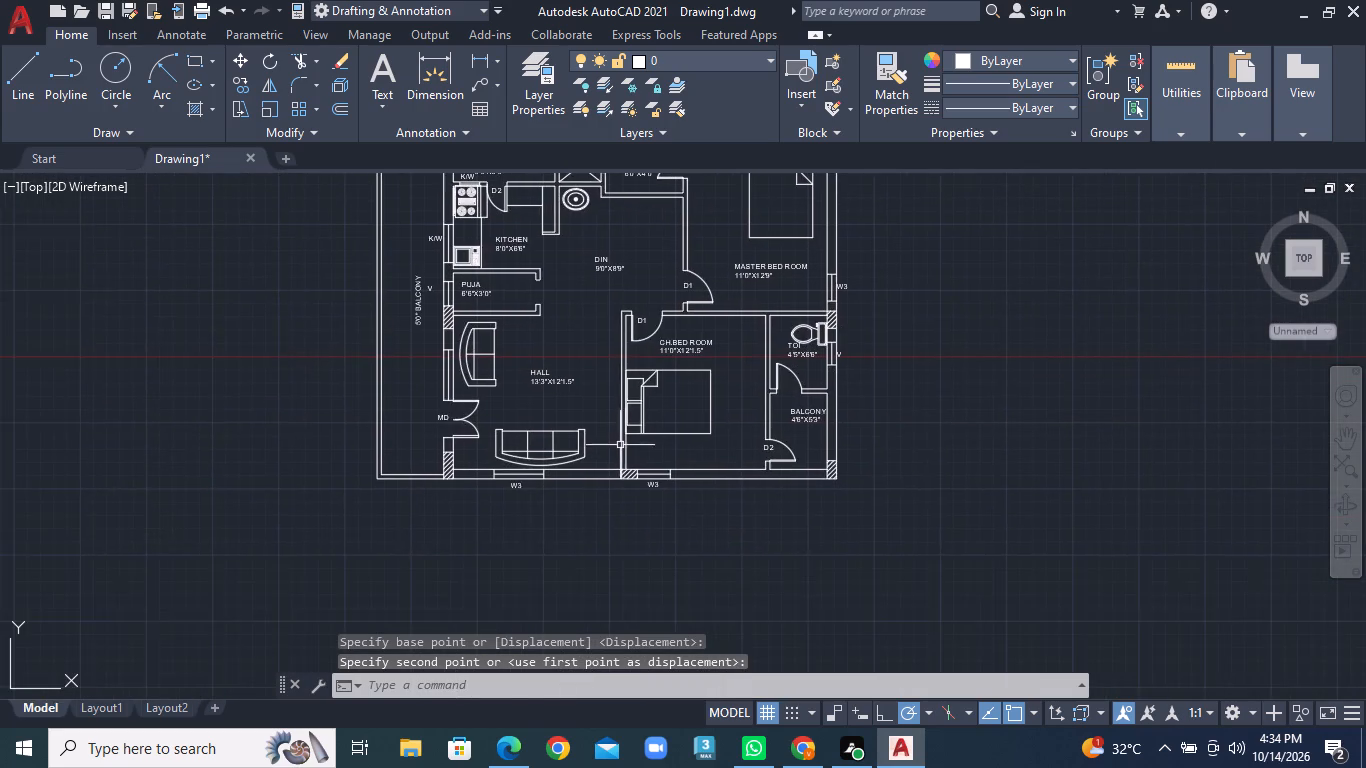
scroll(620, 445, up, 2)
scroll(724, 522, up, 1)
middle_drag(401, 374, 637, 450)
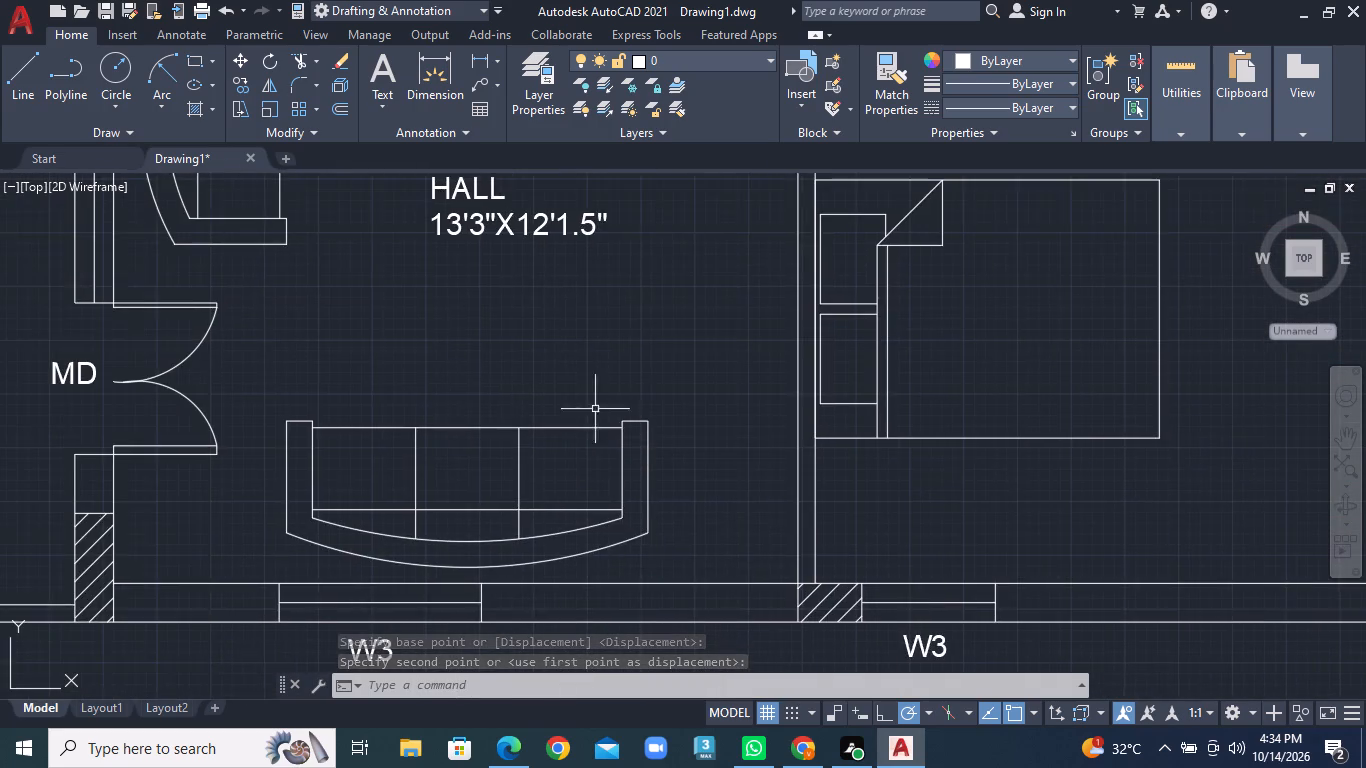
scroll(586, 386, down, 2)
middle_drag(534, 296, 521, 469)
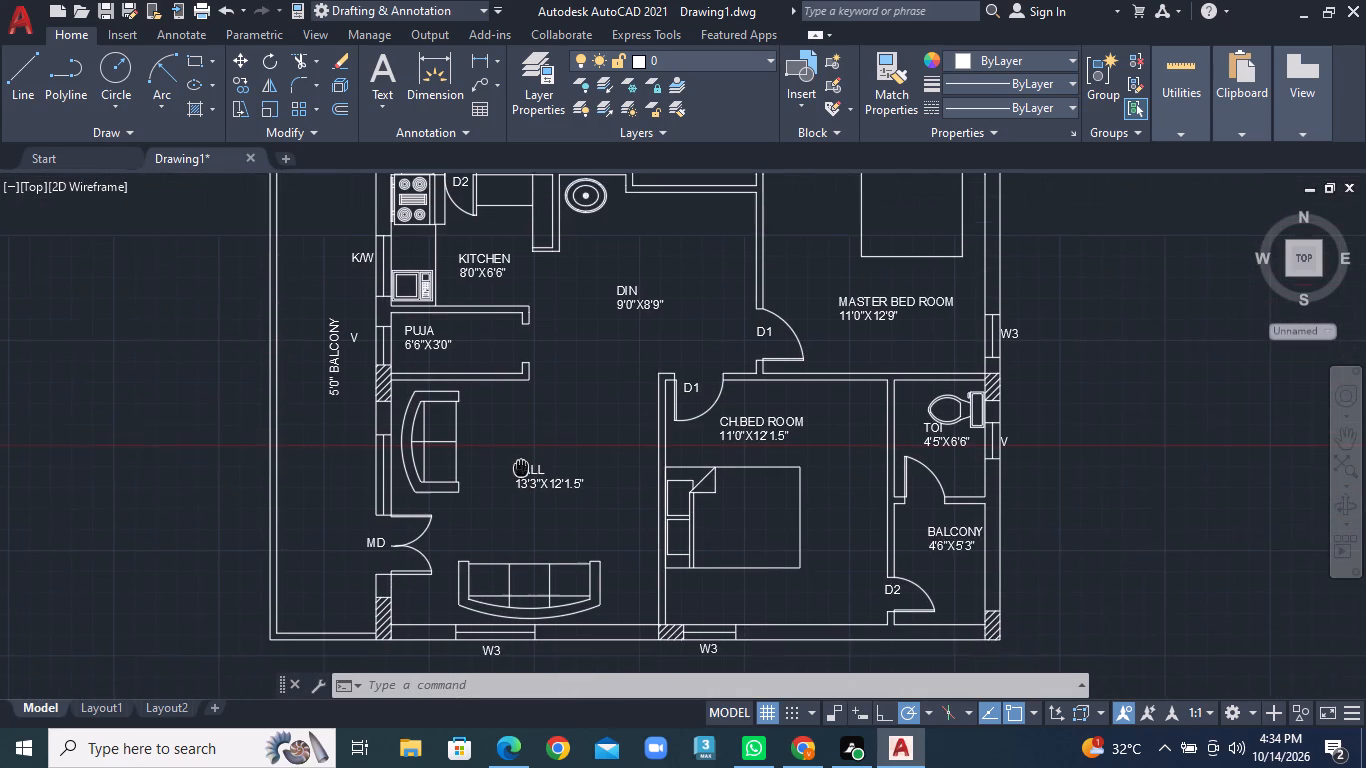
middle_drag(521, 469, 521, 471)
scroll(493, 386, down, 1)
middle_drag(510, 379, 545, 422)
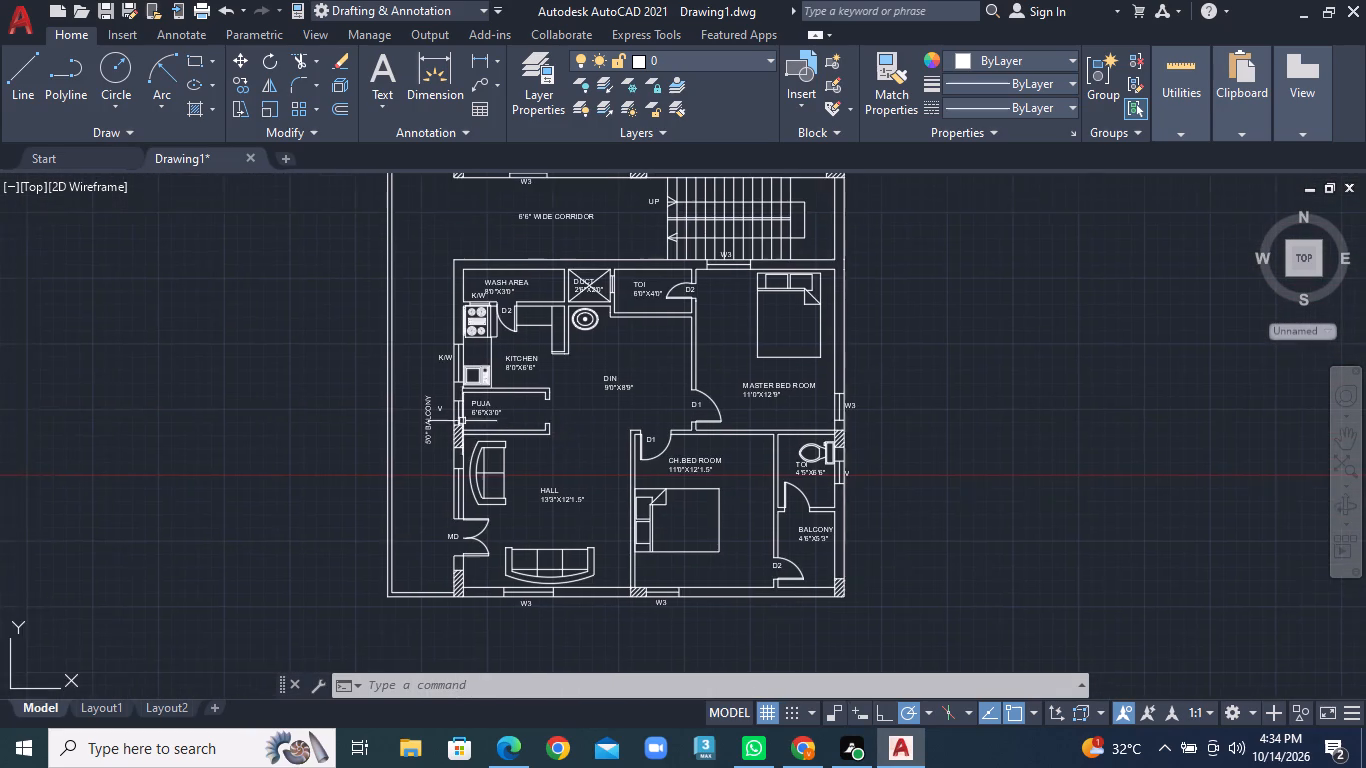
scroll(460, 421, up, 5)
click(422, 328)
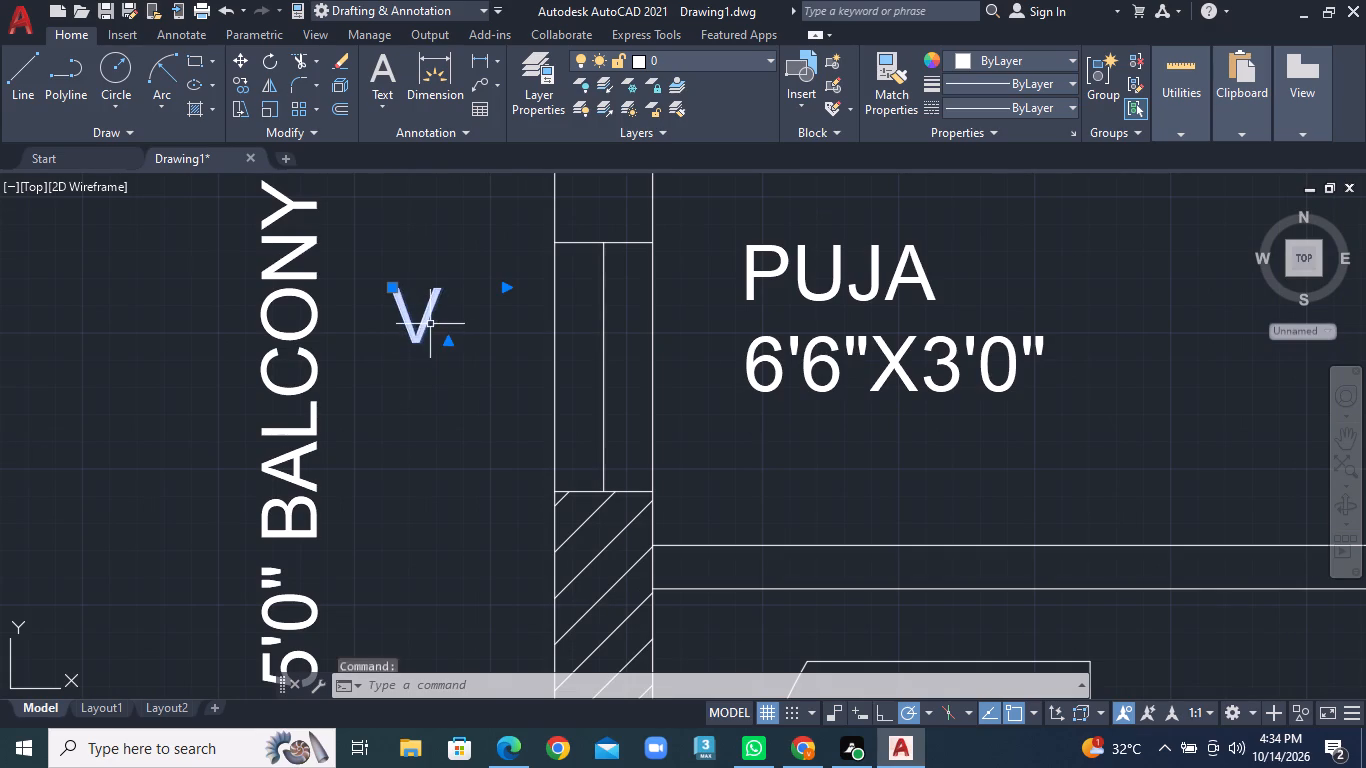
right_click(435, 323)
click(486, 376)
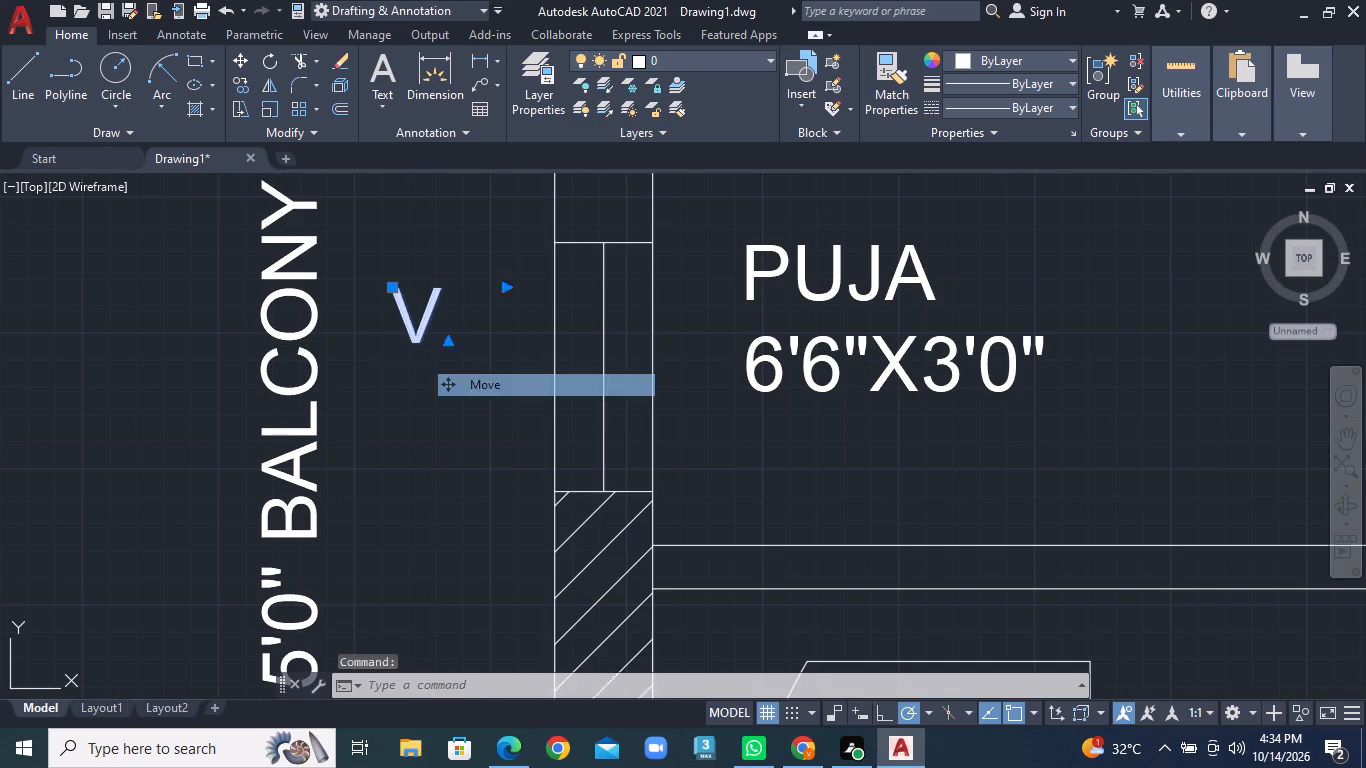
click(426, 324)
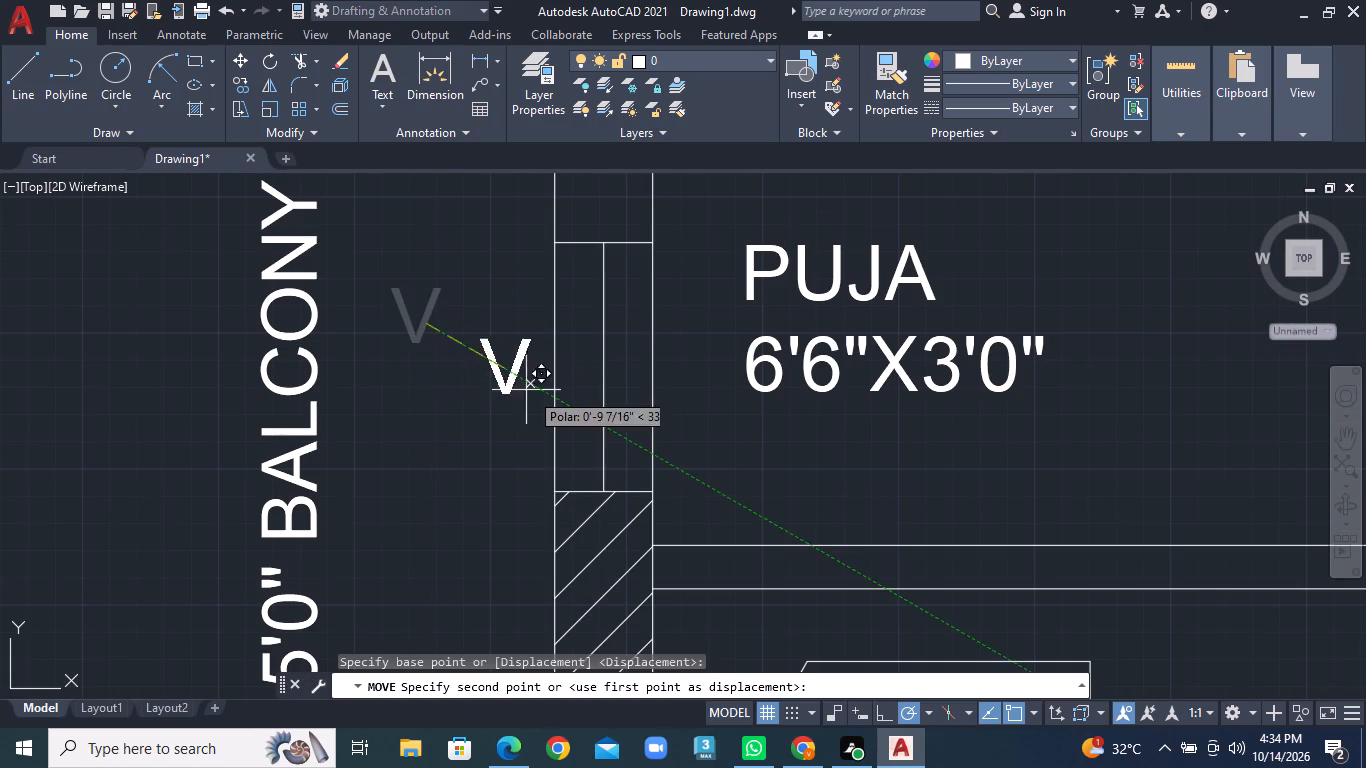
click(528, 391)
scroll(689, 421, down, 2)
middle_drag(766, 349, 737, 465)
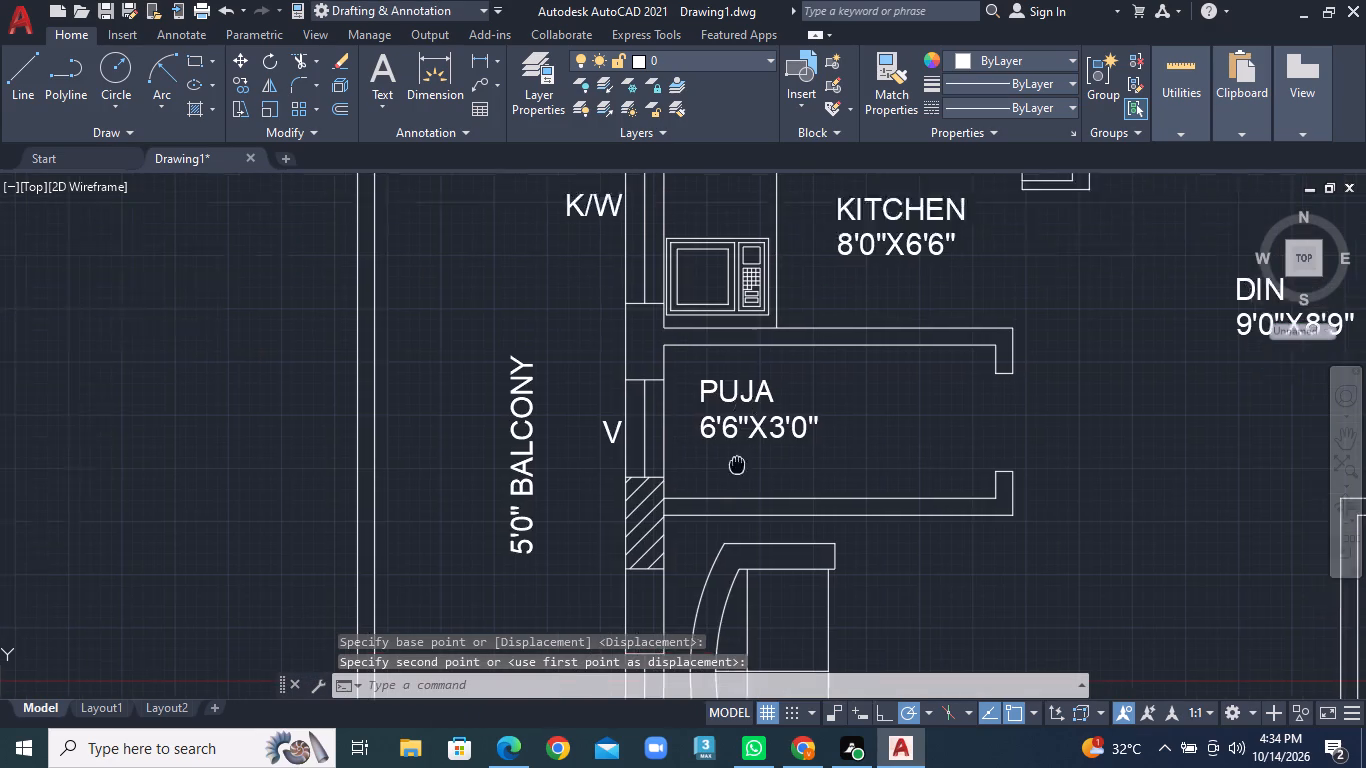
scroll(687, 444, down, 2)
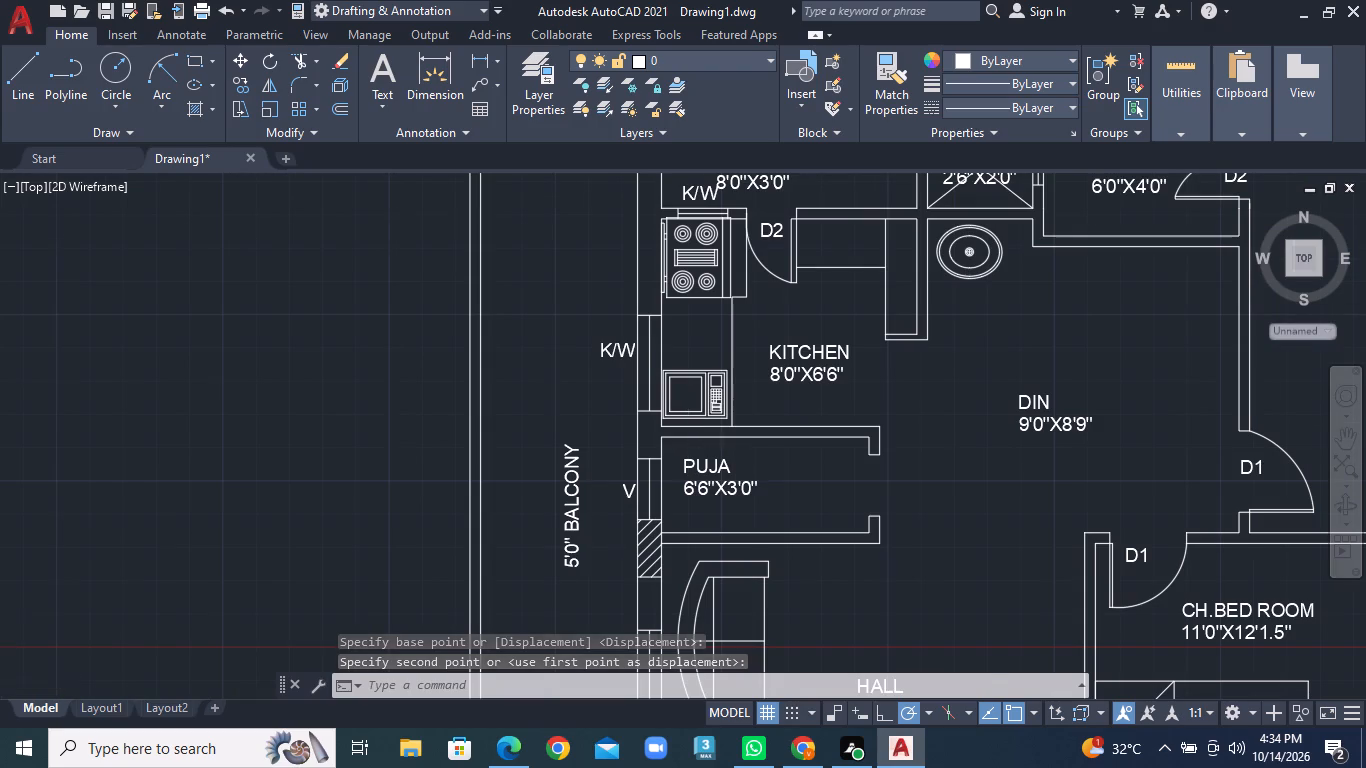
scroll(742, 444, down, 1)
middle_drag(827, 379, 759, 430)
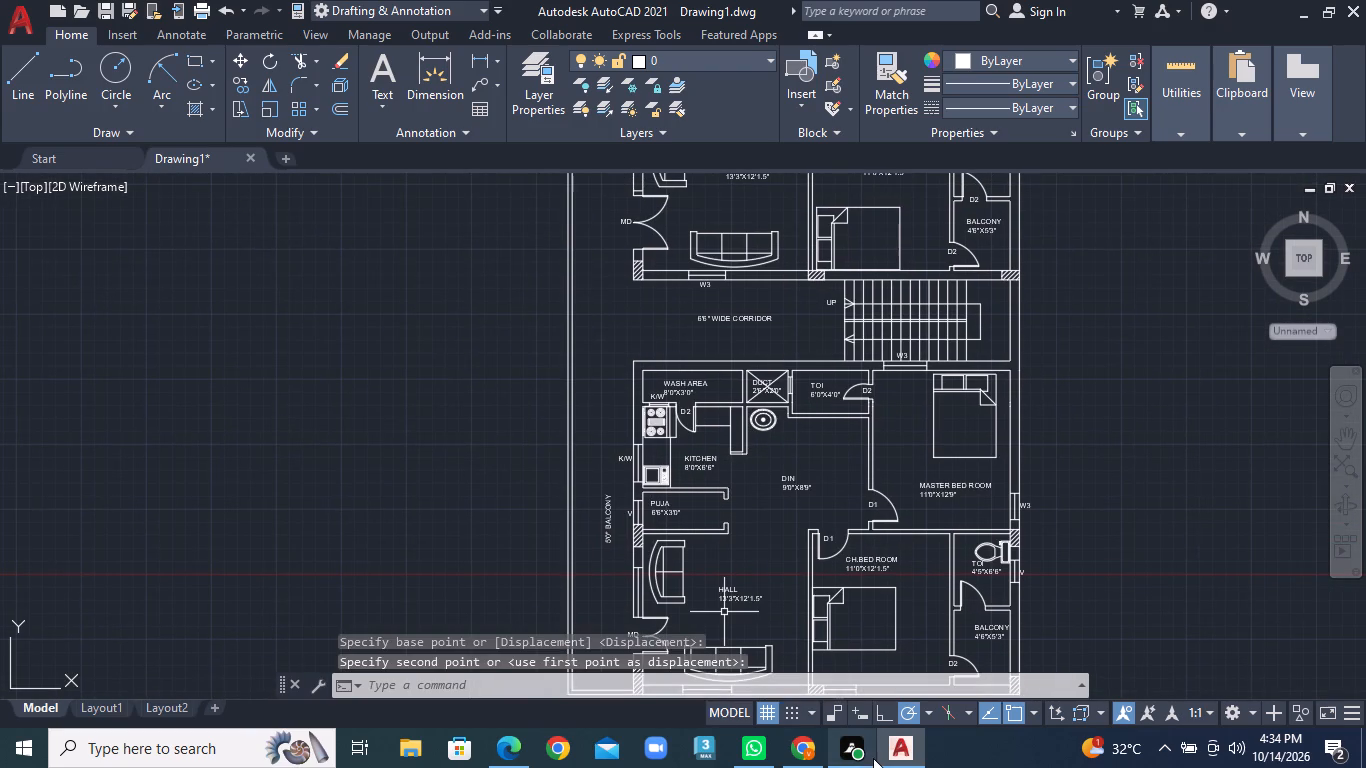
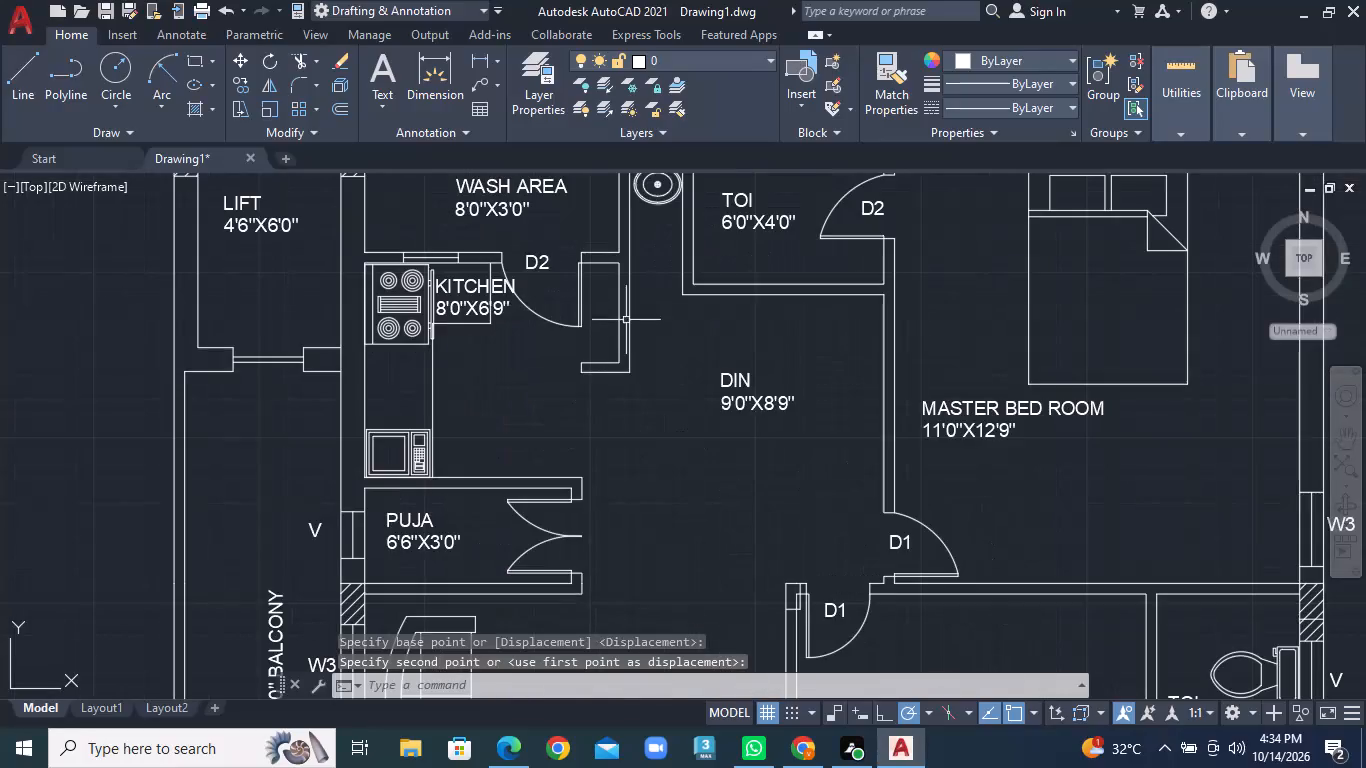
Move the LIFT 4'6"X6'0" label down and to the right, toward the middle of the lift shaft.
scroll(653, 307, up, 1)
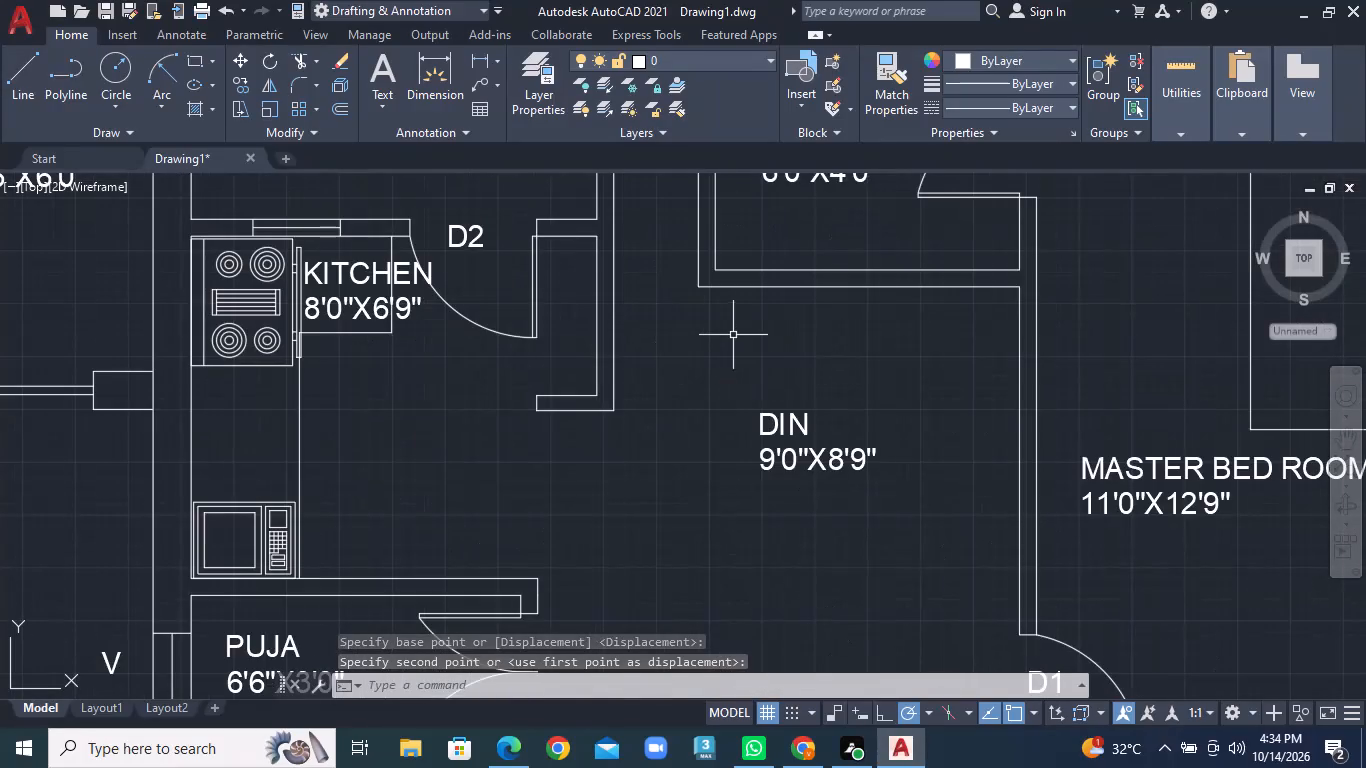
scroll(738, 336, down, 2)
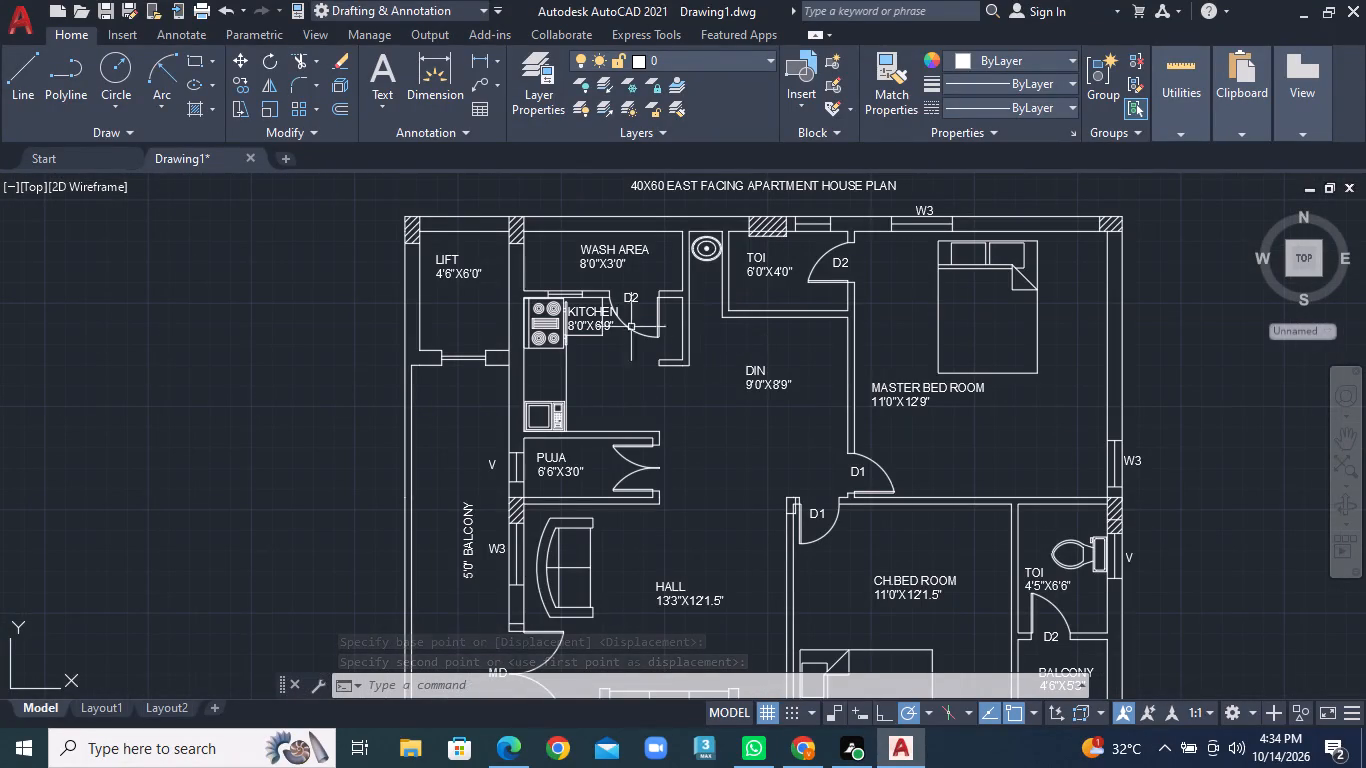
scroll(483, 268, up, 3)
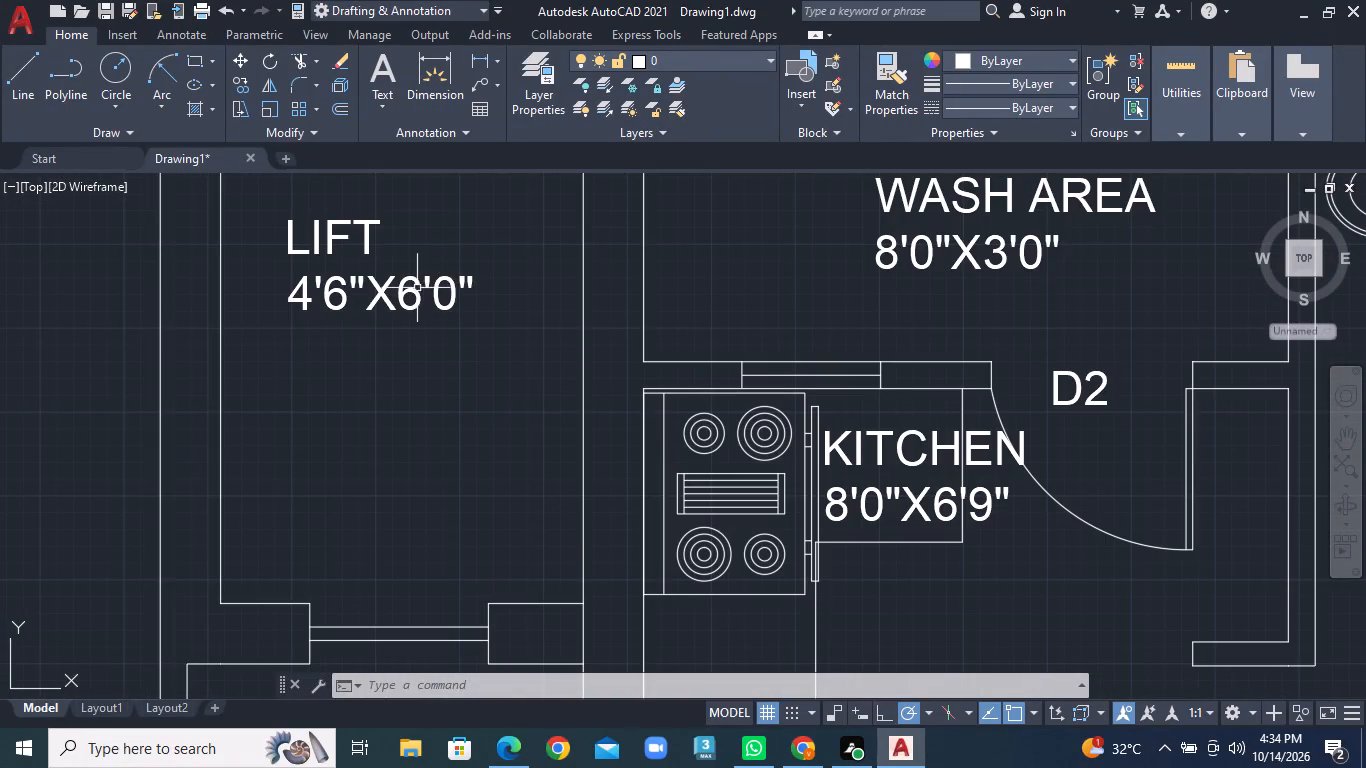
click(412, 289)
right_click(412, 289)
click(468, 382)
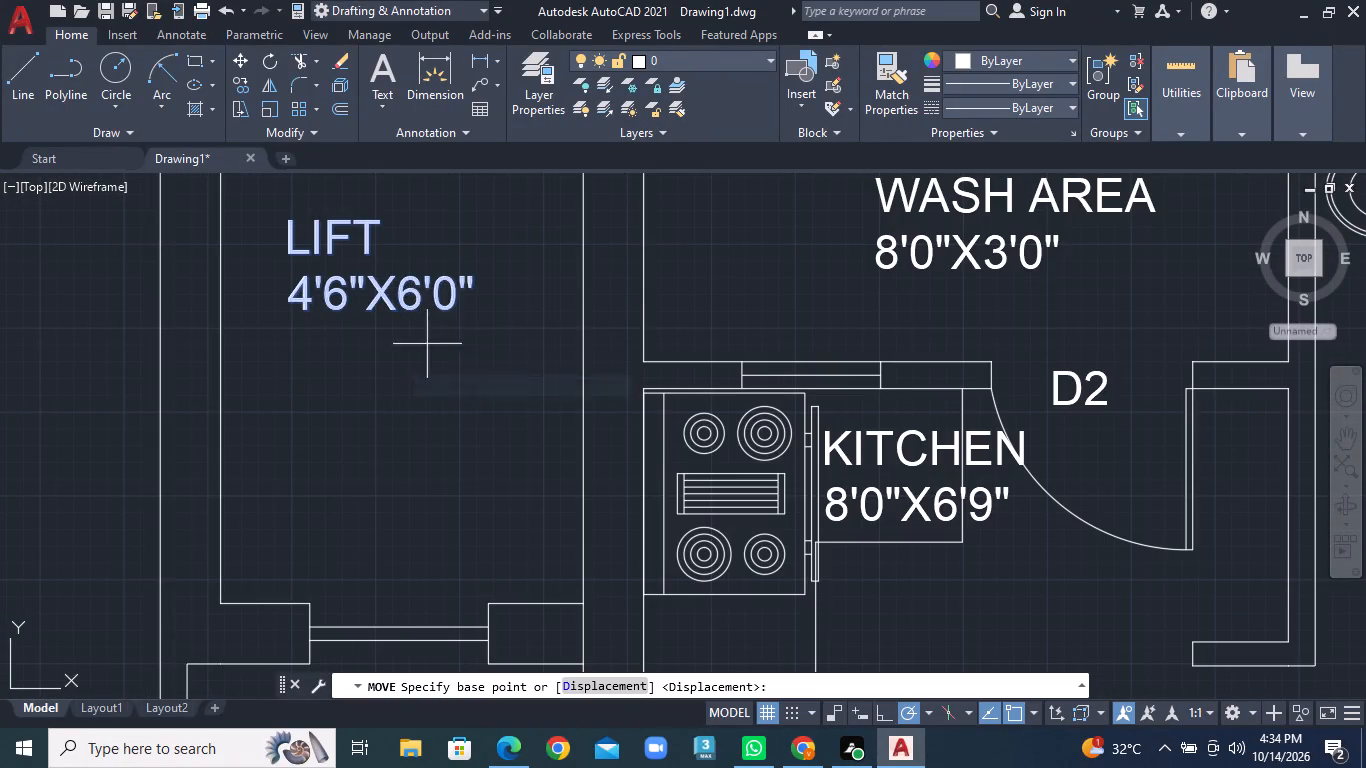
click(380, 288)
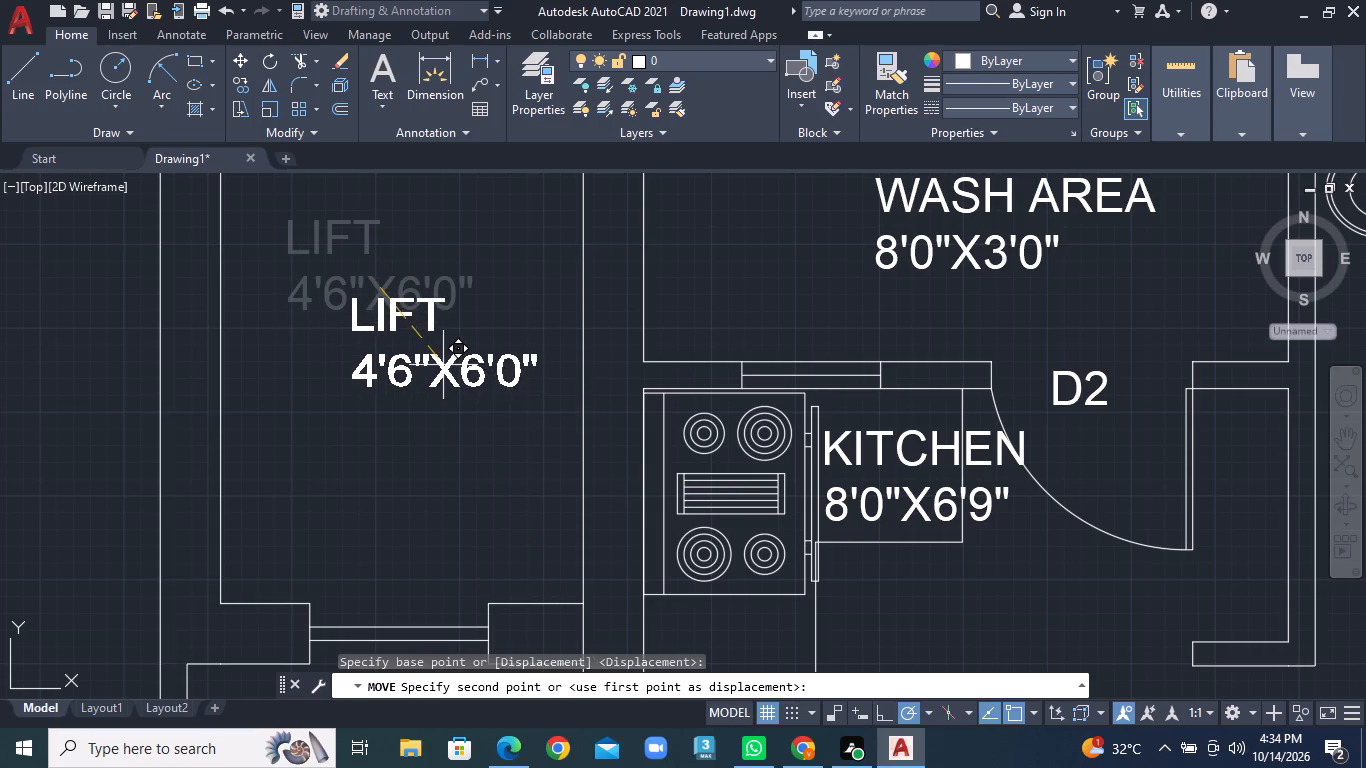
click(443, 365)
scroll(645, 395, down, 2)
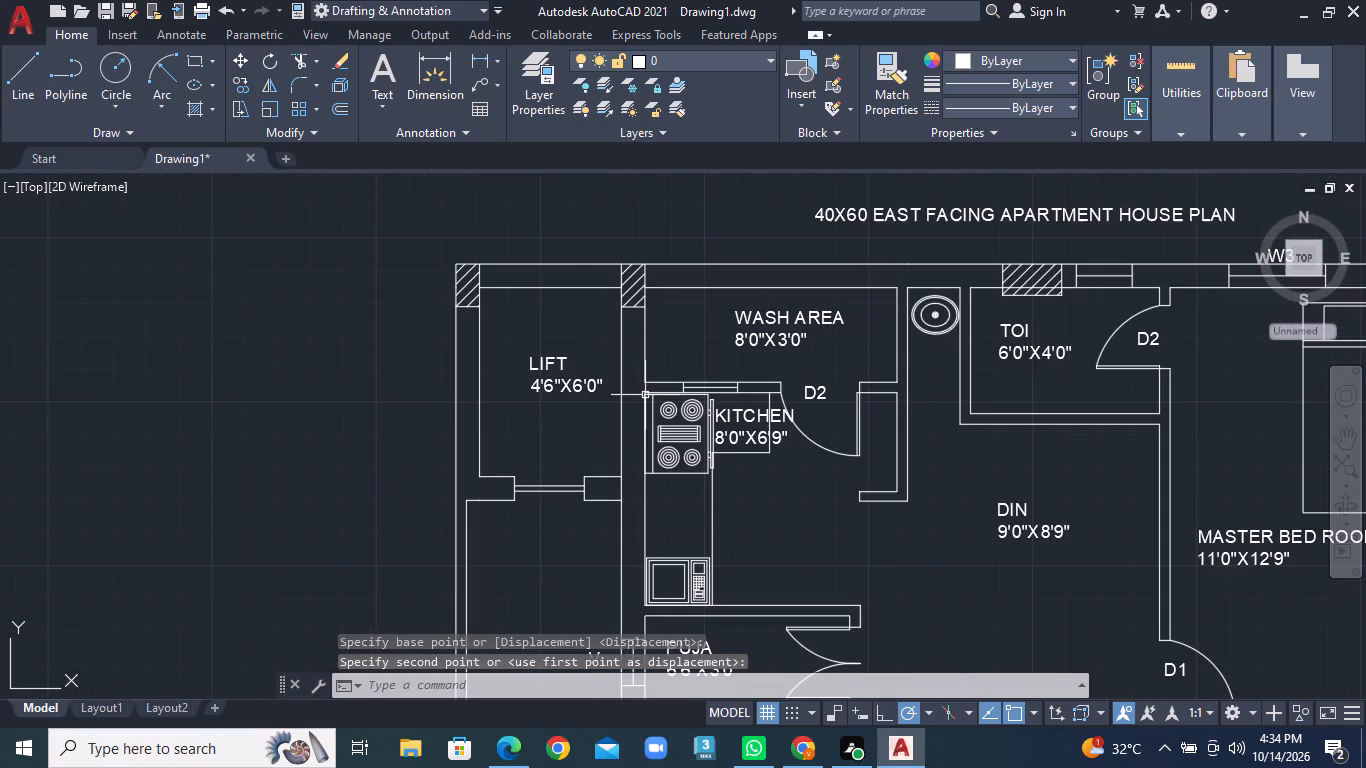
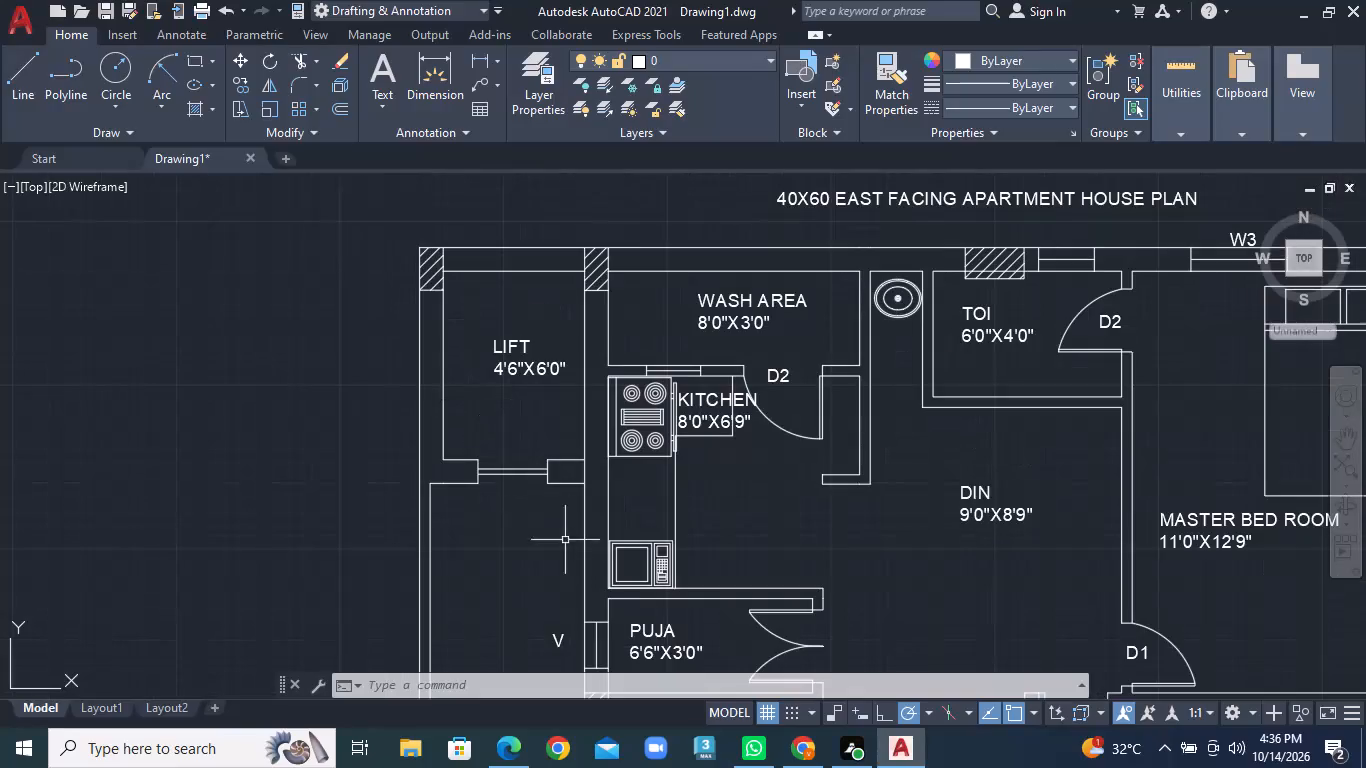
Move the KITCHEN 8'0"X6'9" label down off the appliance outlines into the open floor beside the counter.
middle_drag(570, 548, 482, 396)
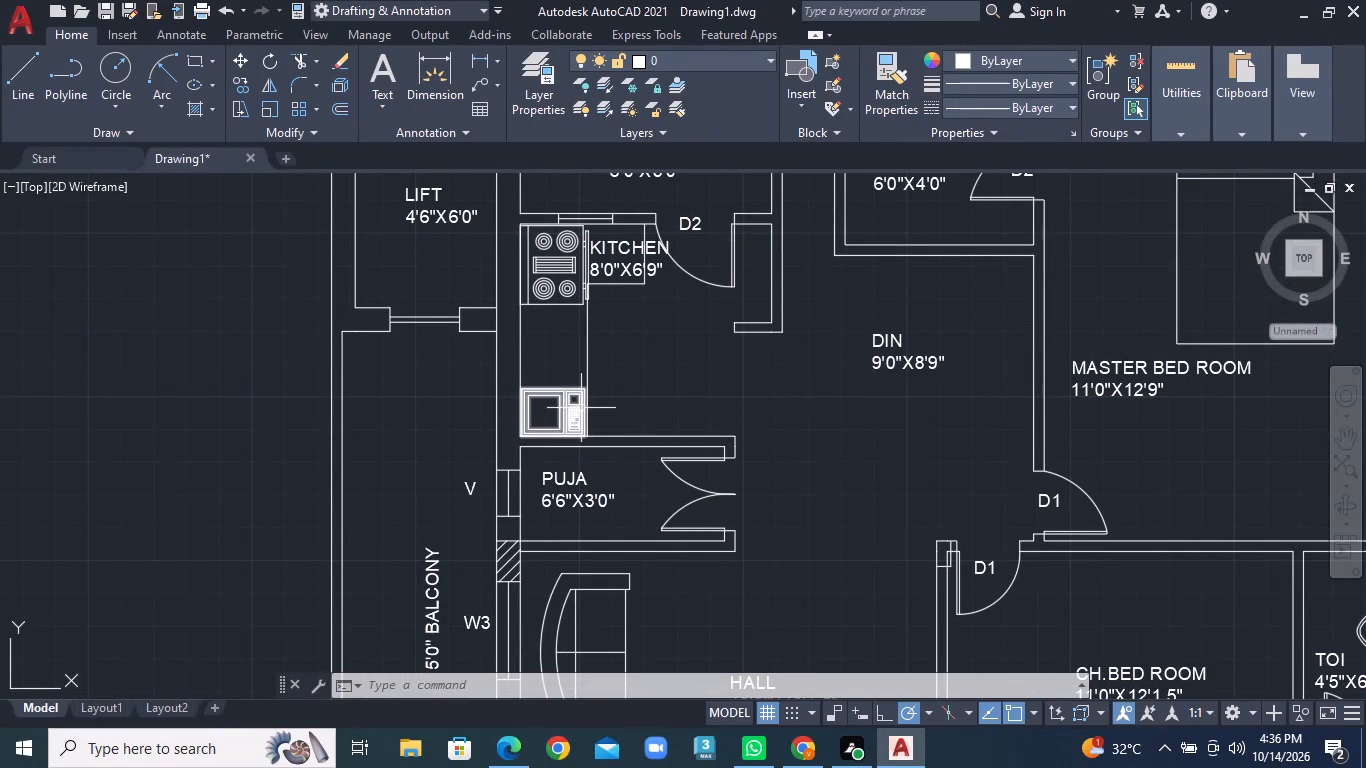
click(627, 263)
right_click(627, 263)
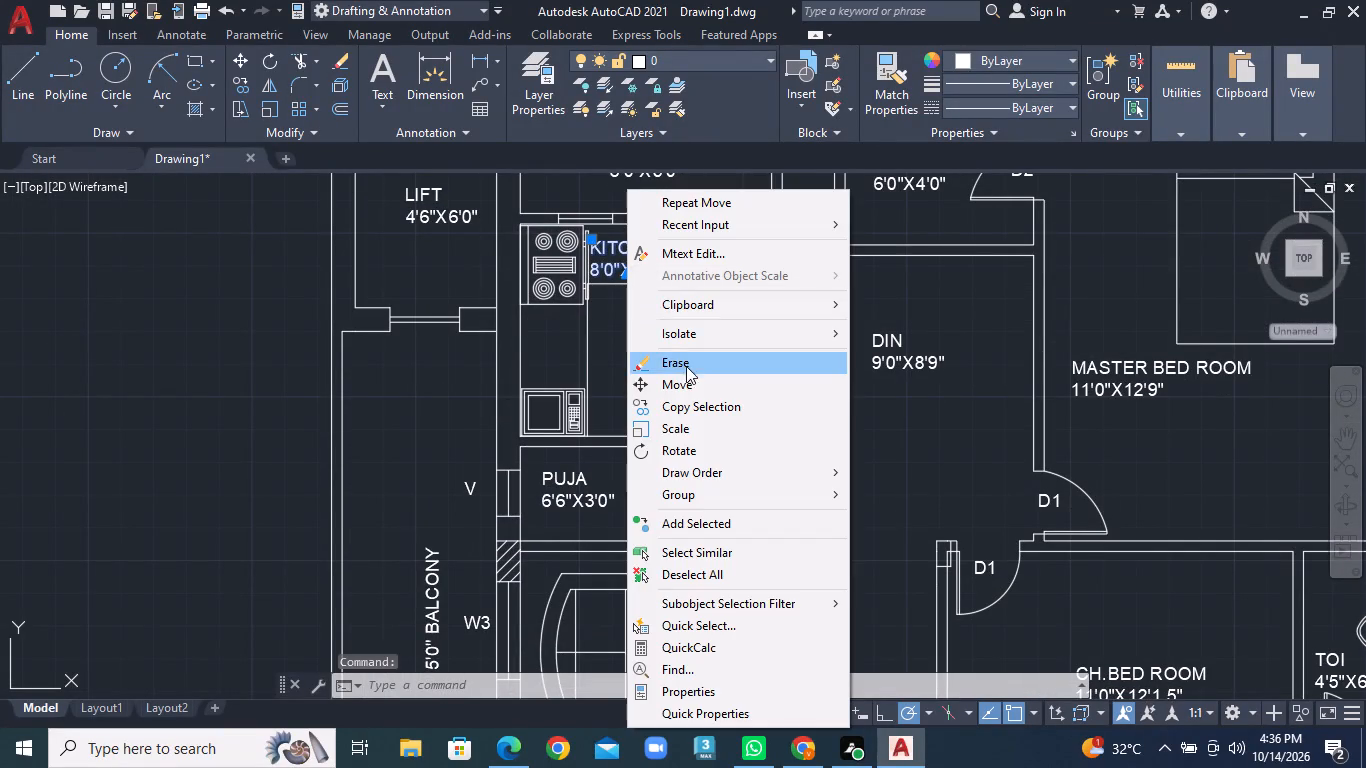
click(685, 379)
click(622, 268)
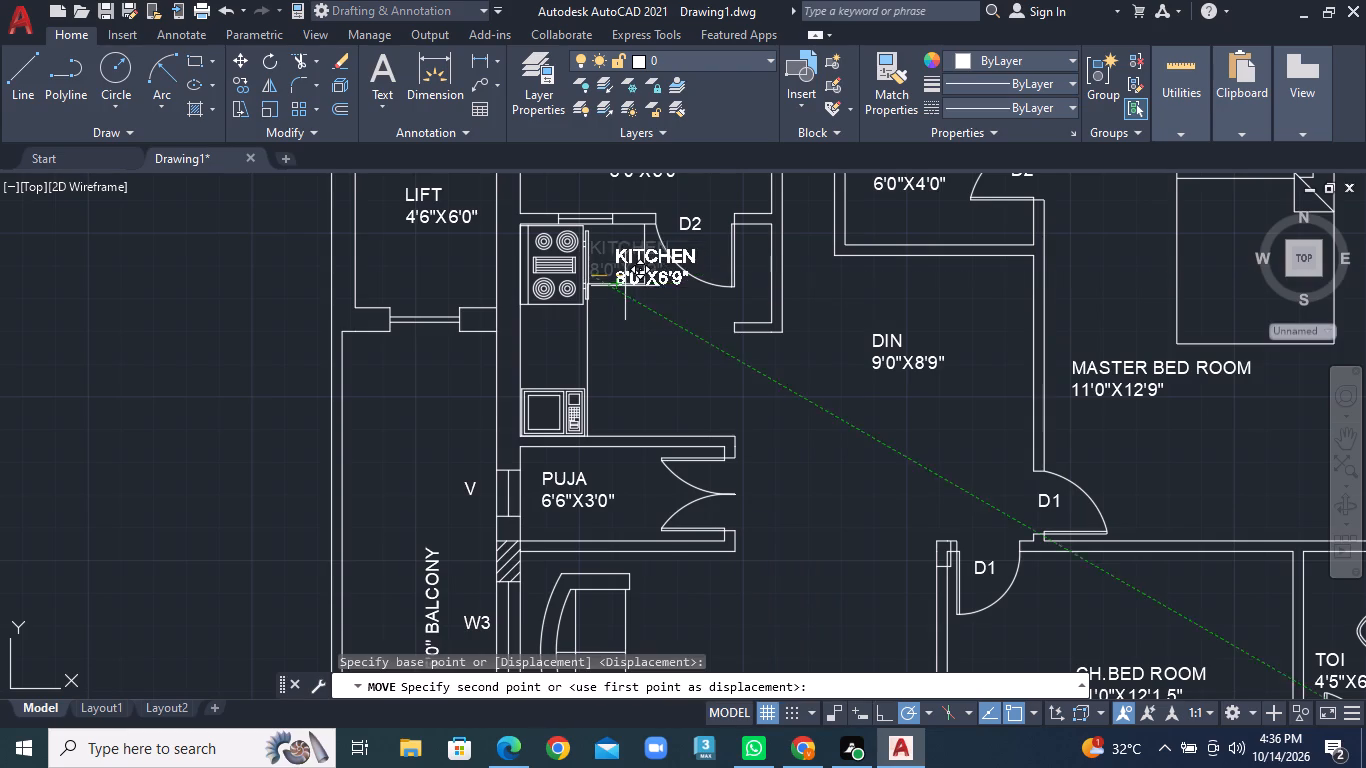
click(605, 360)
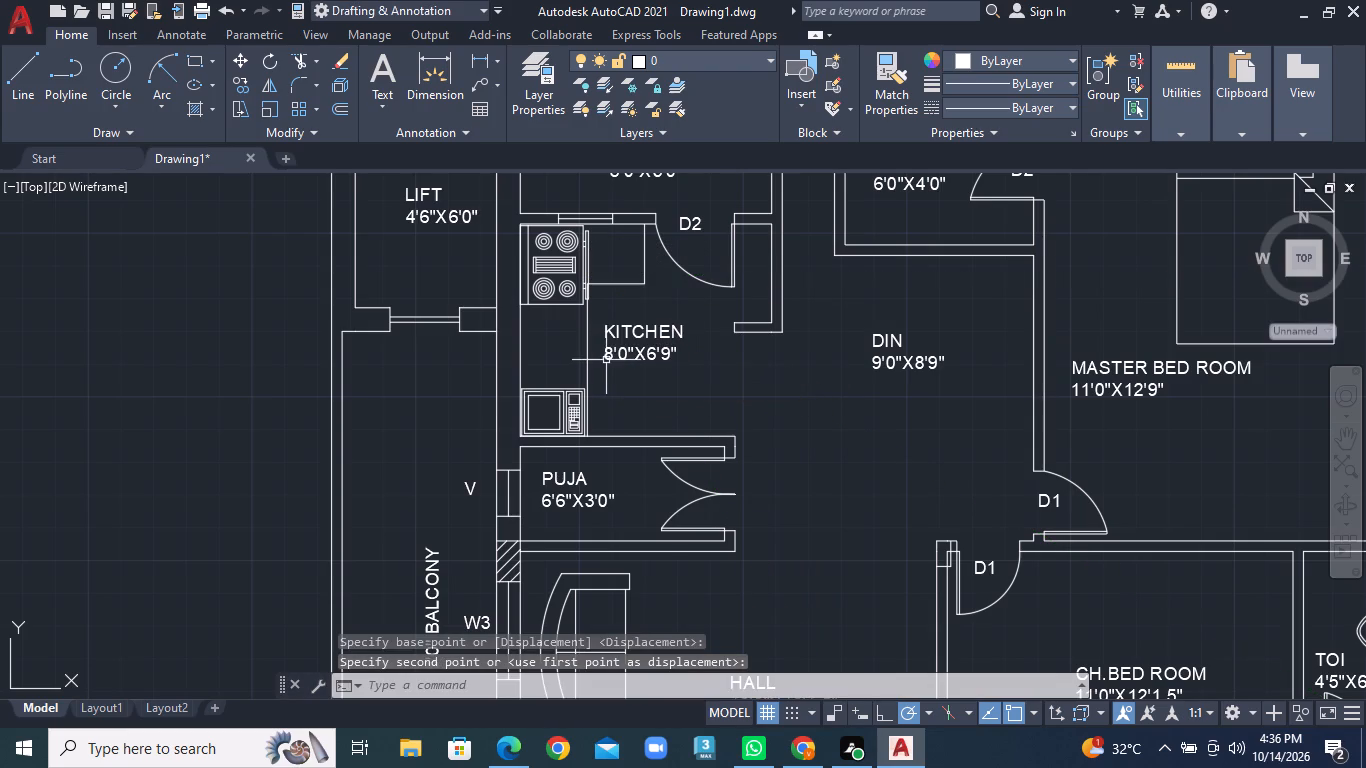
Add the multiline text label D2 just outside the double door of the PUJA room.
scroll(757, 268, up, 1)
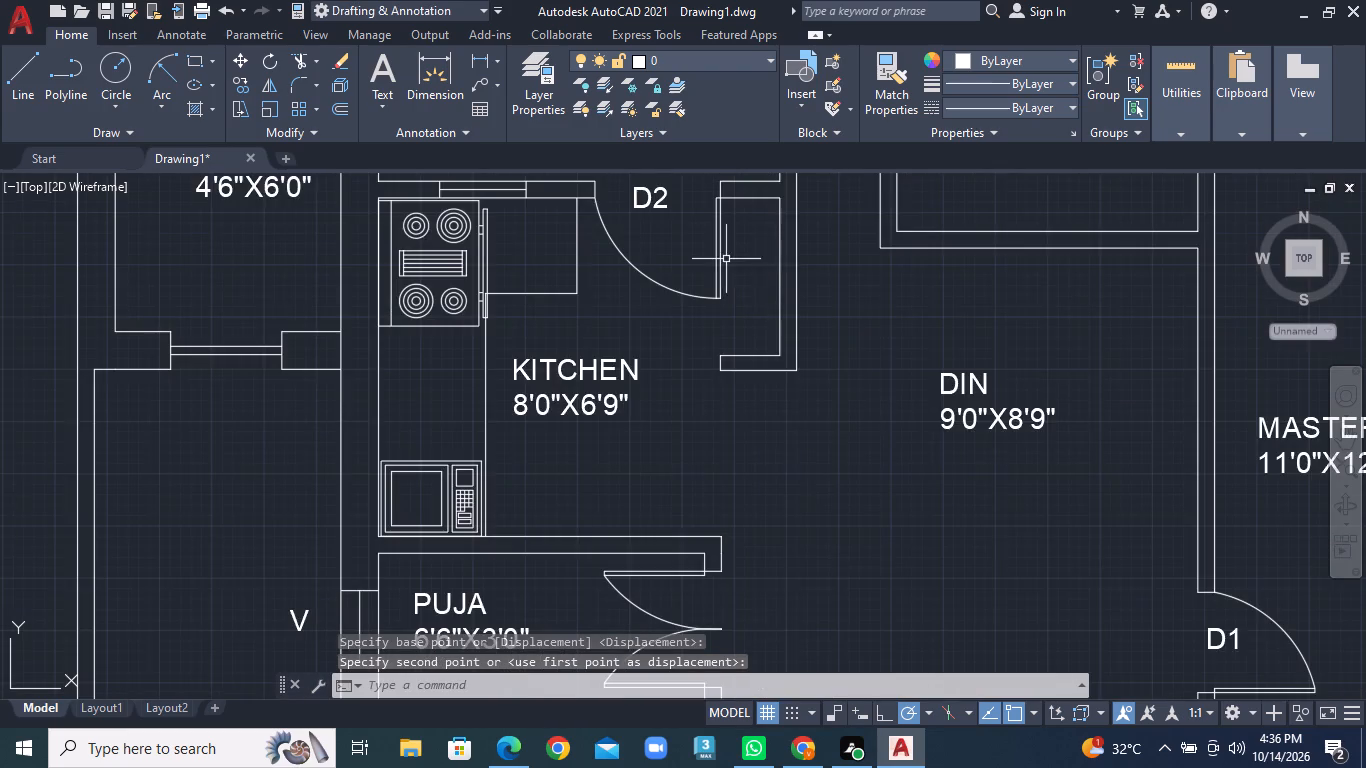
scroll(724, 259, down, 1)
middle_drag(710, 408, 633, 360)
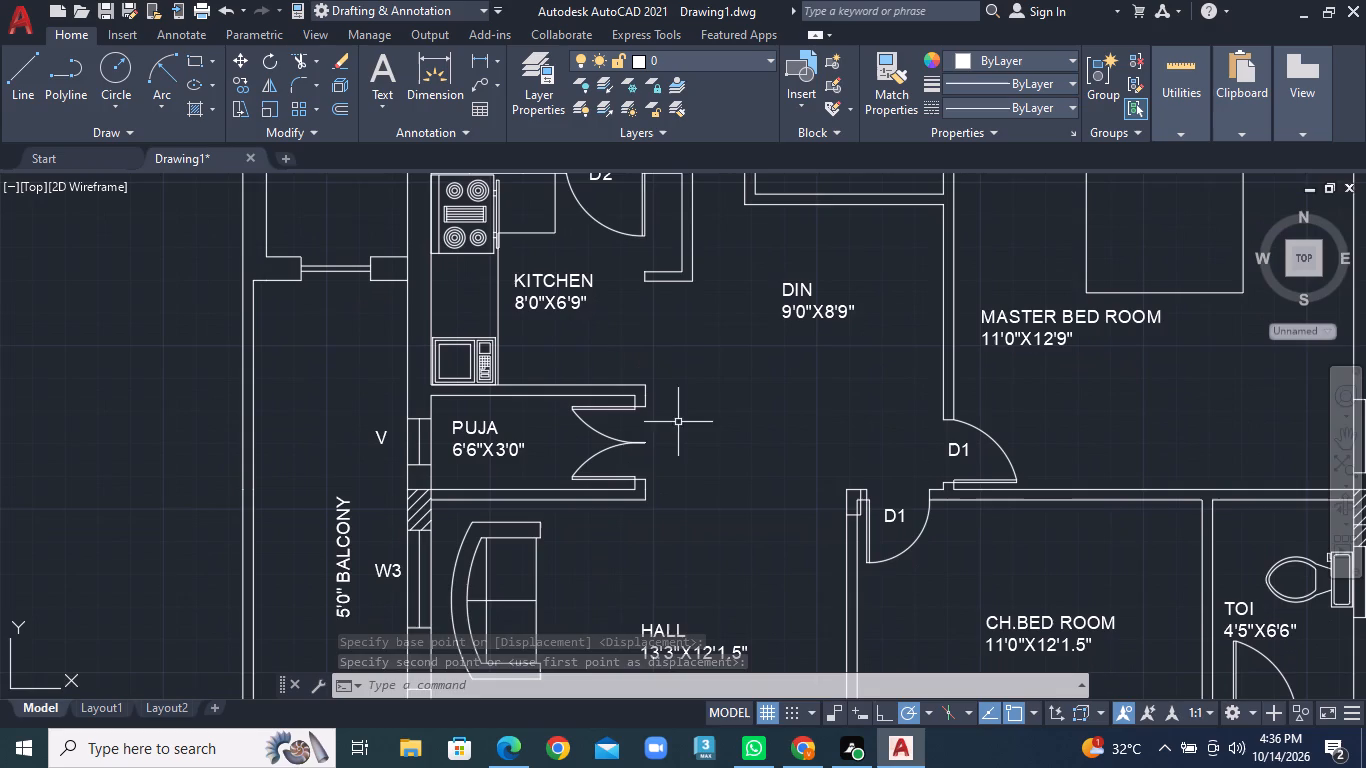
middle_drag(678, 431, 659, 386)
right_click(653, 389)
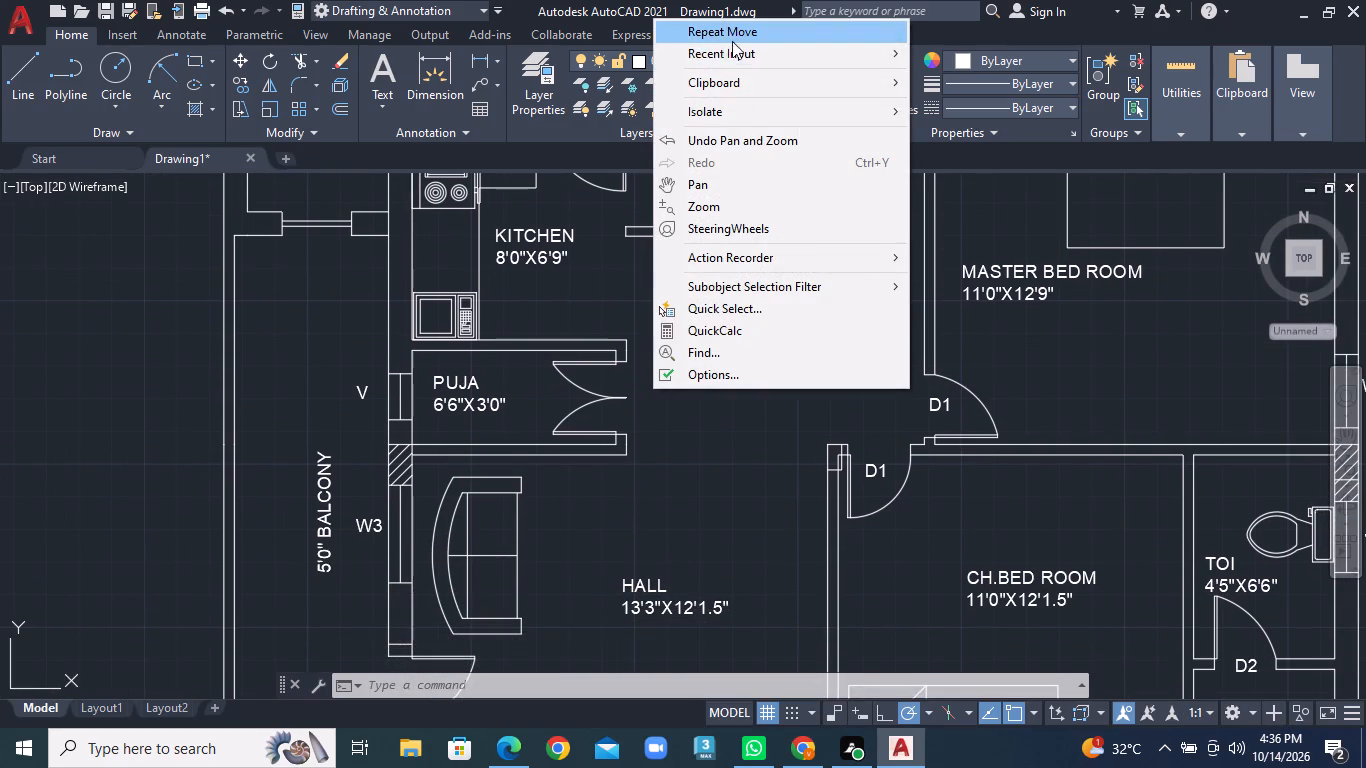
click(375, 99)
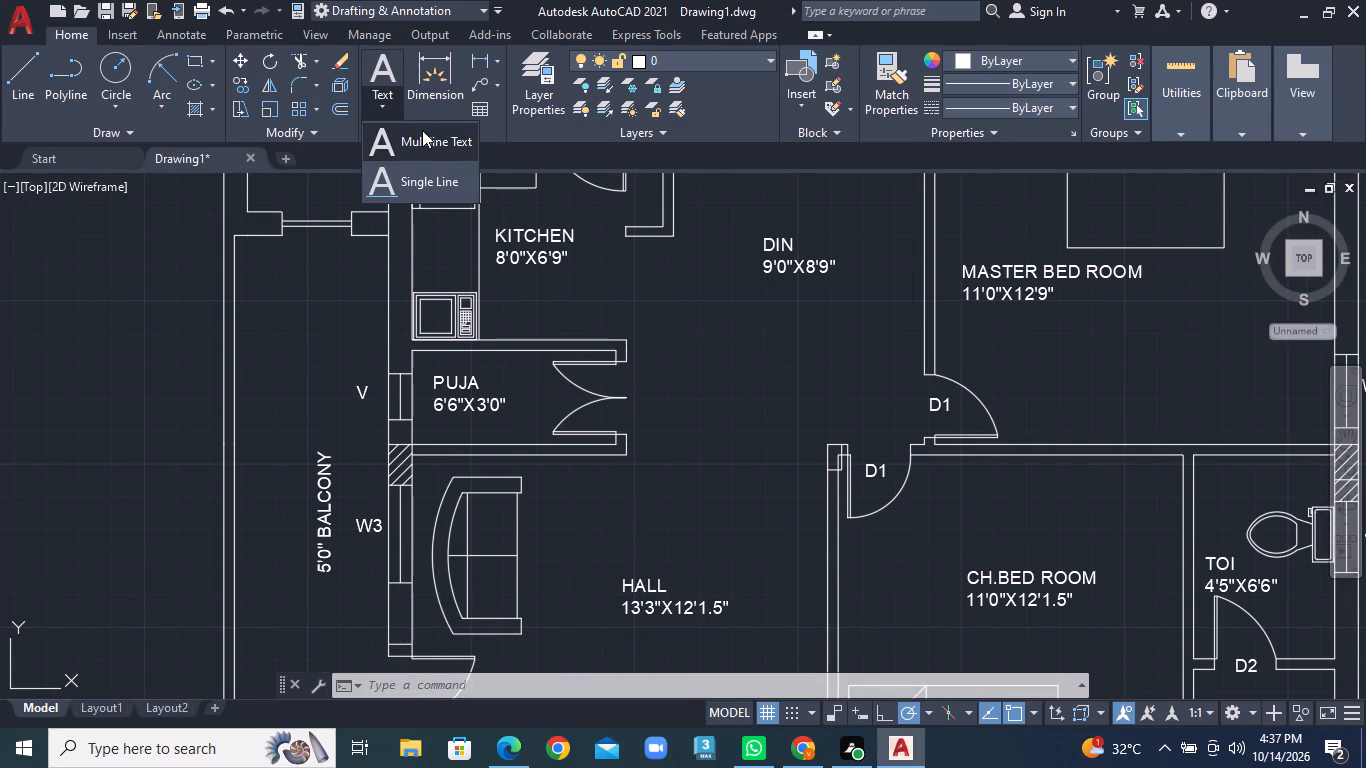
click(426, 133)
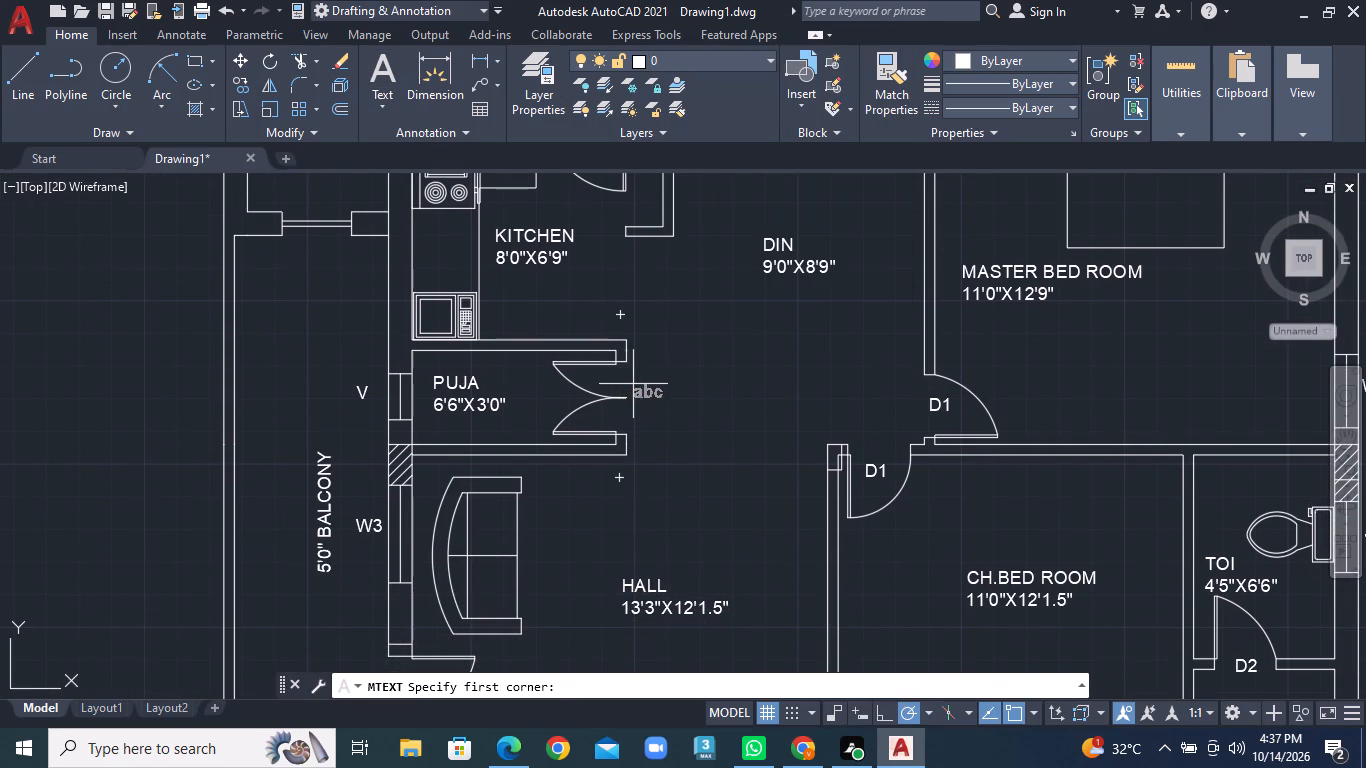
click(636, 383)
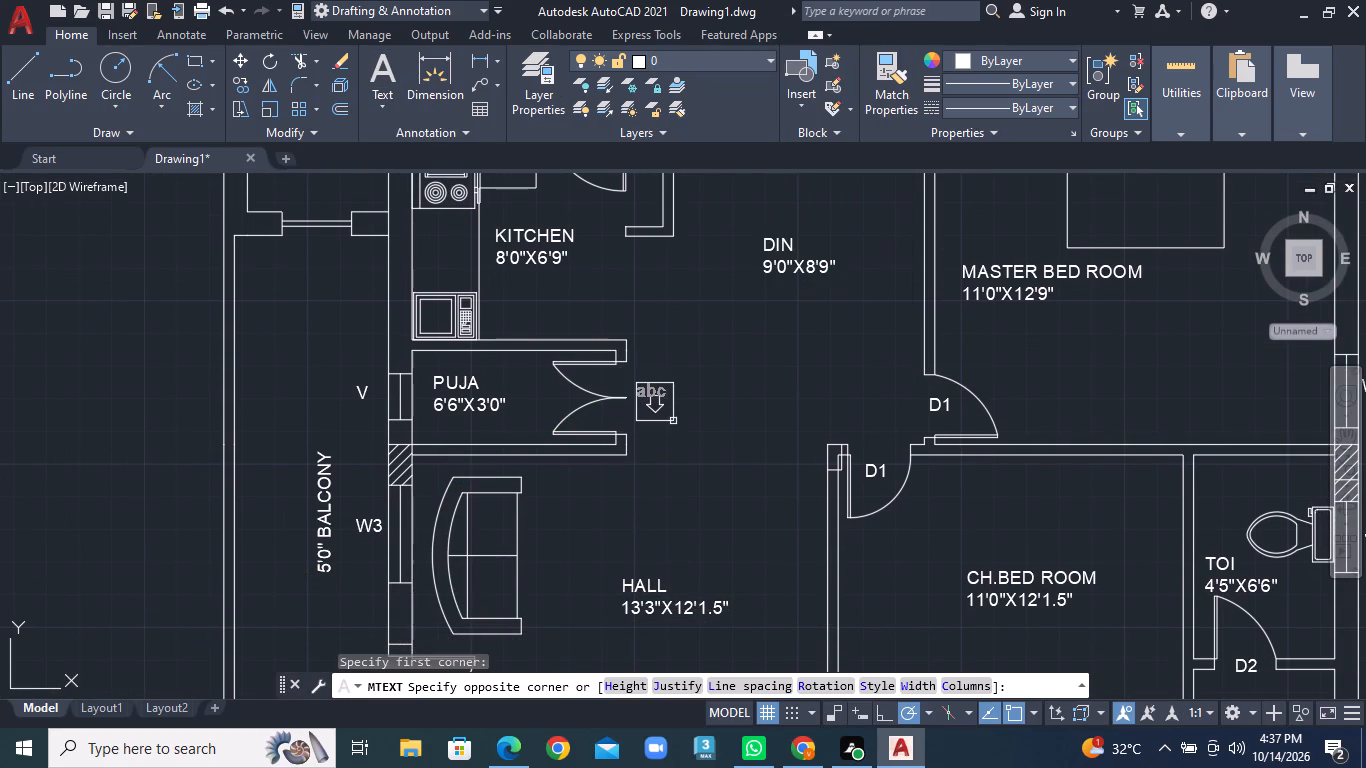
click(673, 421)
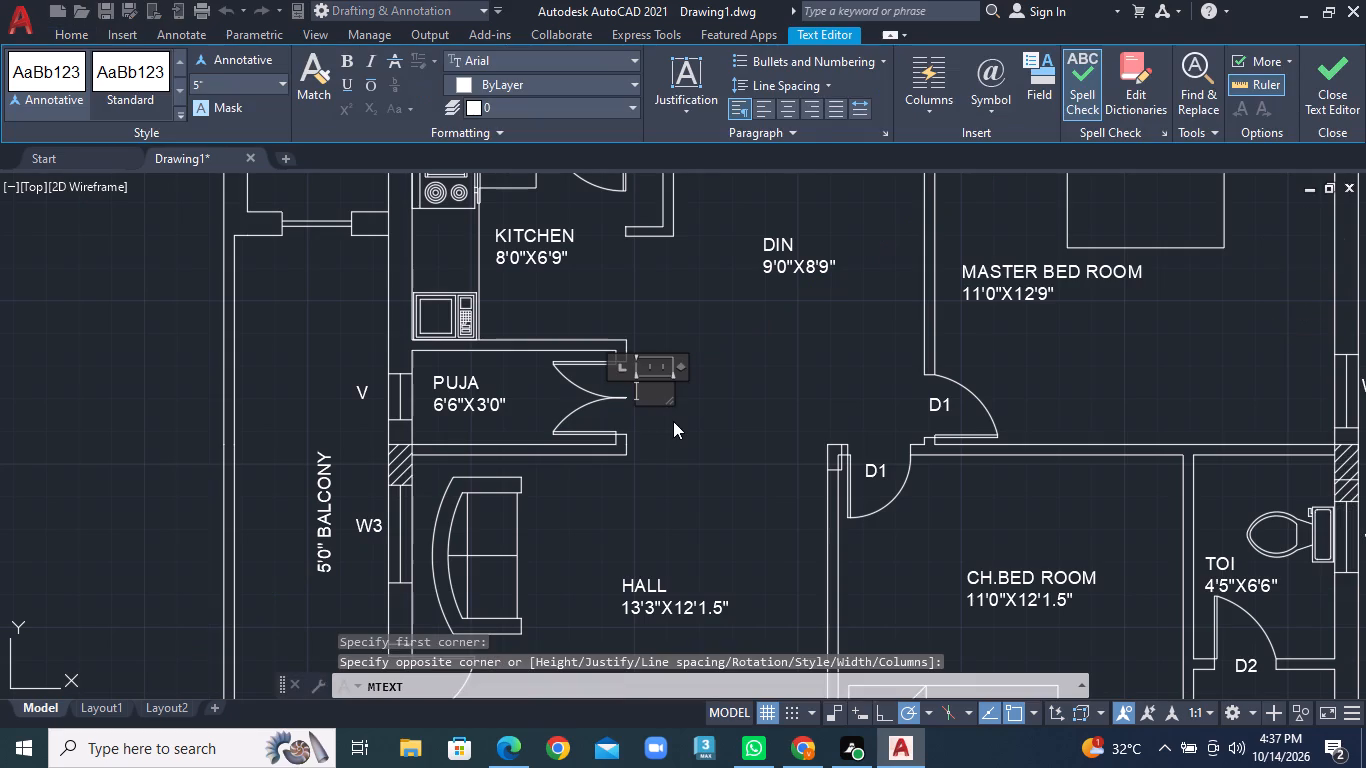
text(D2)
click(658, 427)
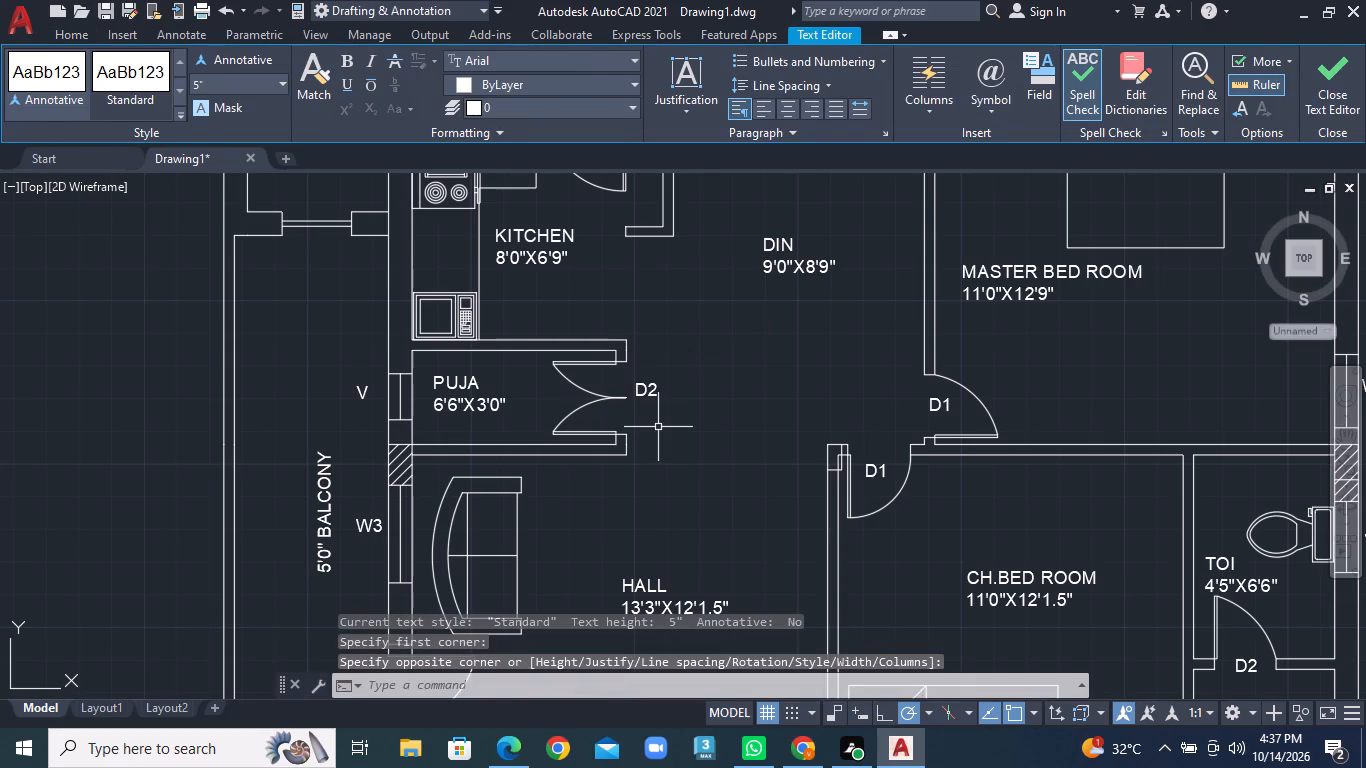
Hatch the small column at the top of the wall between HALL and CH.BED ROOM, beside door D1, with the ANSI31 pattern.
middle_drag(658, 427, 566, 396)
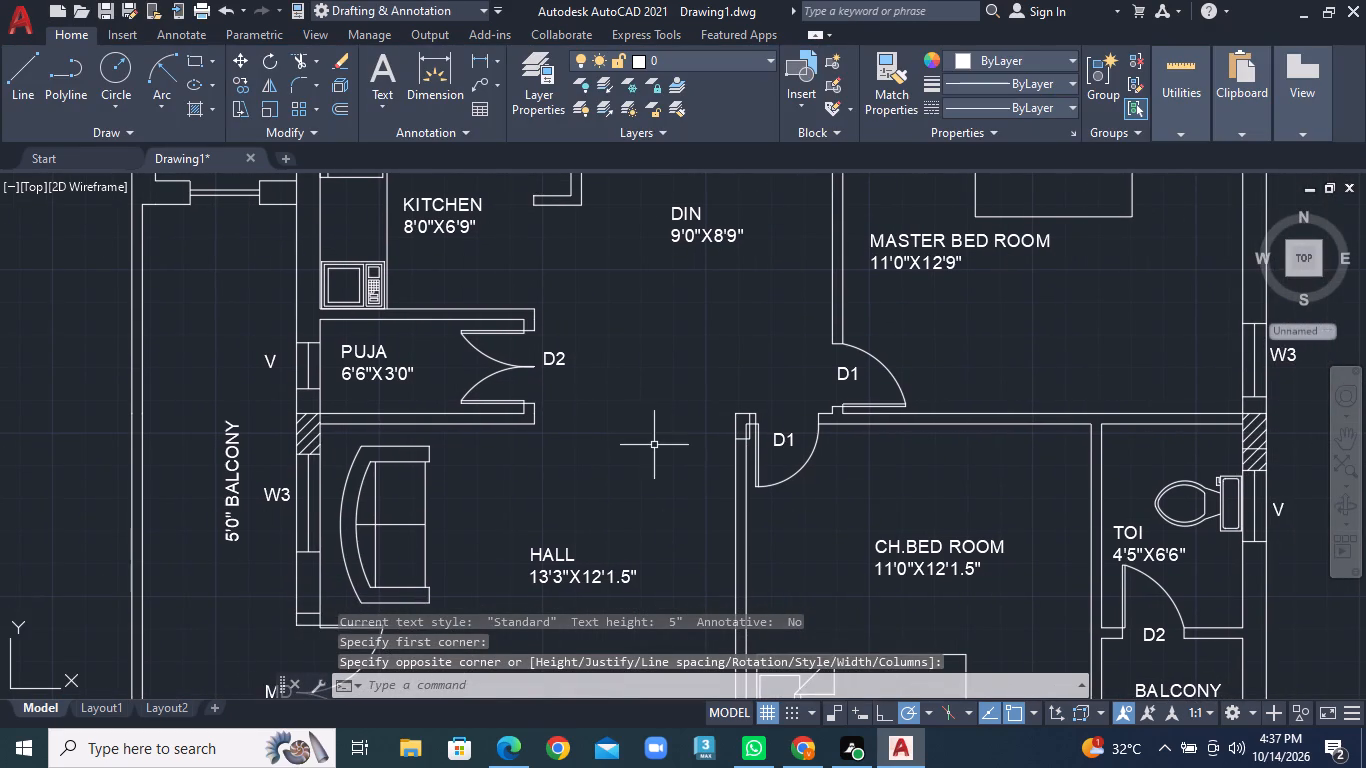
middle_drag(609, 445, 627, 351)
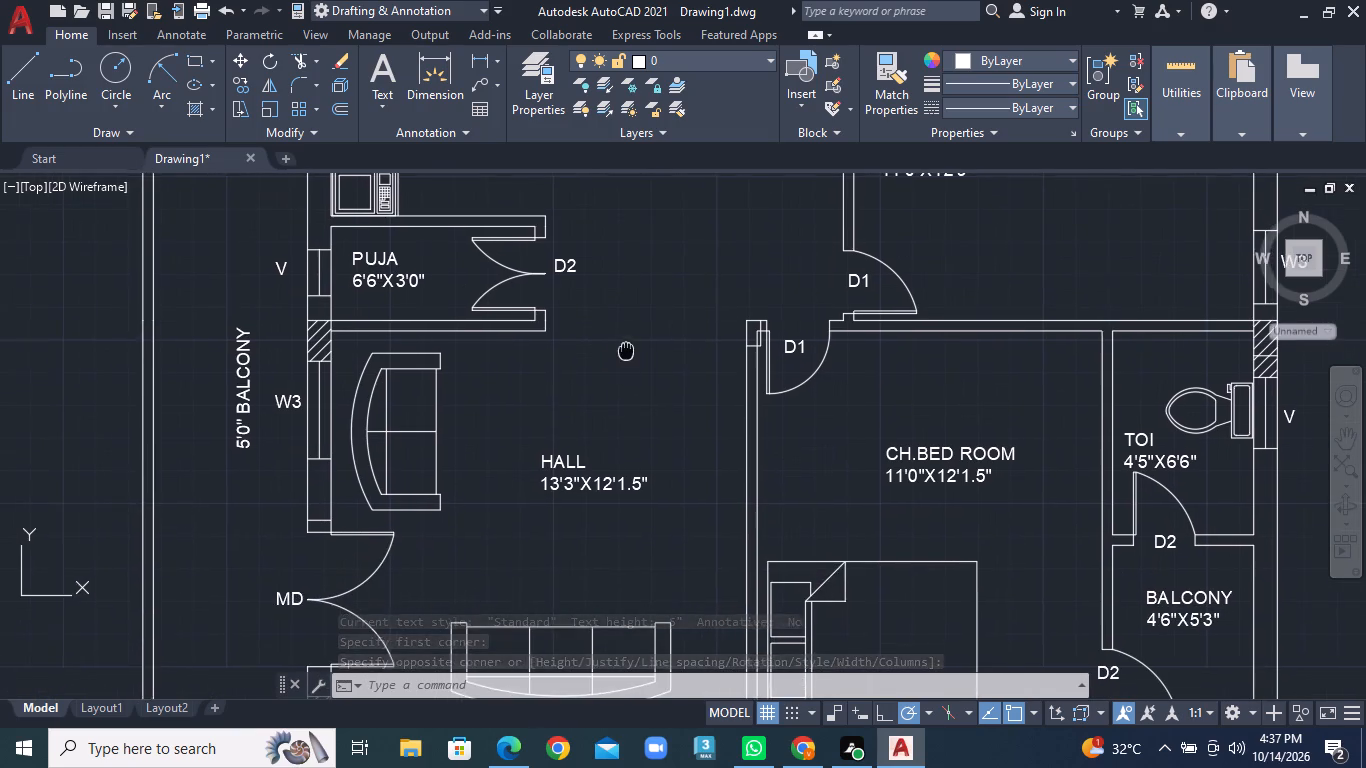
middle_drag(627, 351, 656, 286)
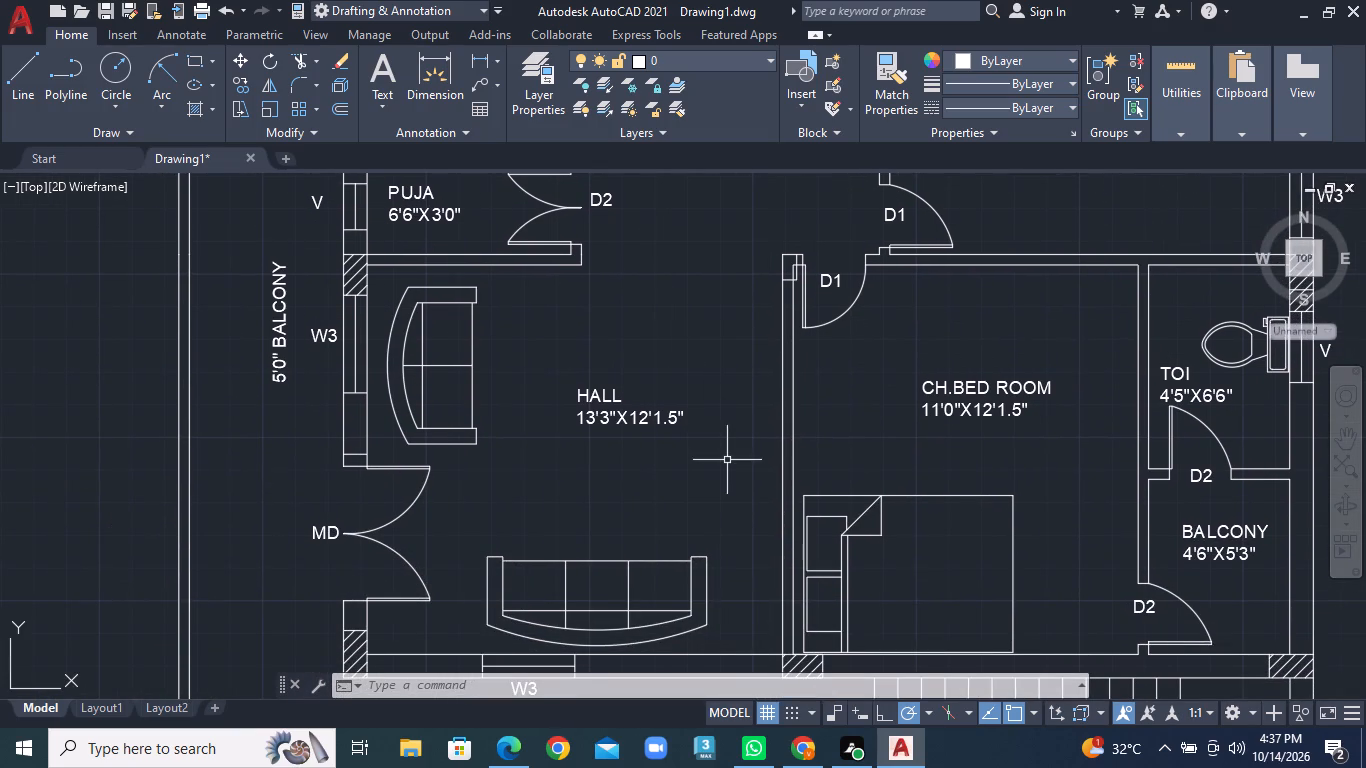
middle_drag(728, 450, 736, 344)
scroll(739, 343, up, 1)
middle_drag(739, 335, 735, 381)
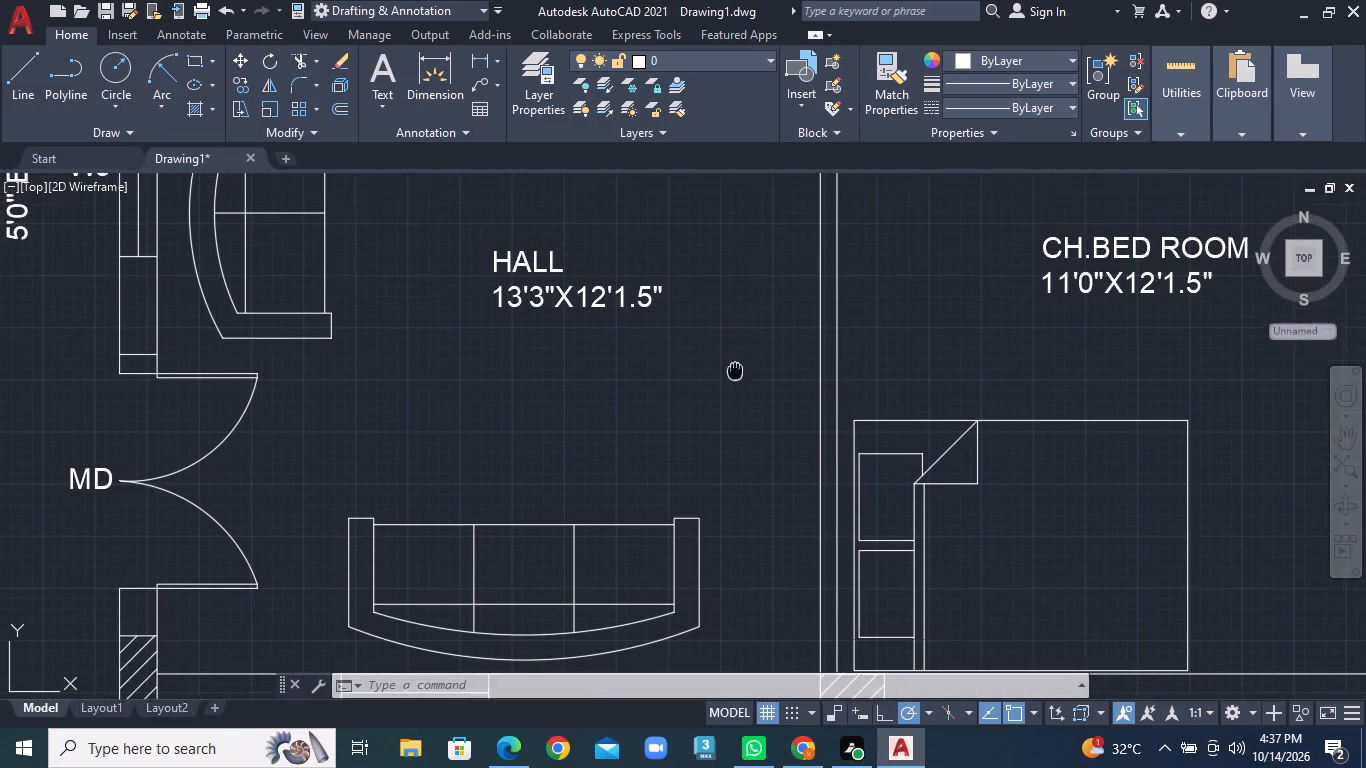
middle_drag(735, 381, 735, 389)
scroll(745, 391, down, 1)
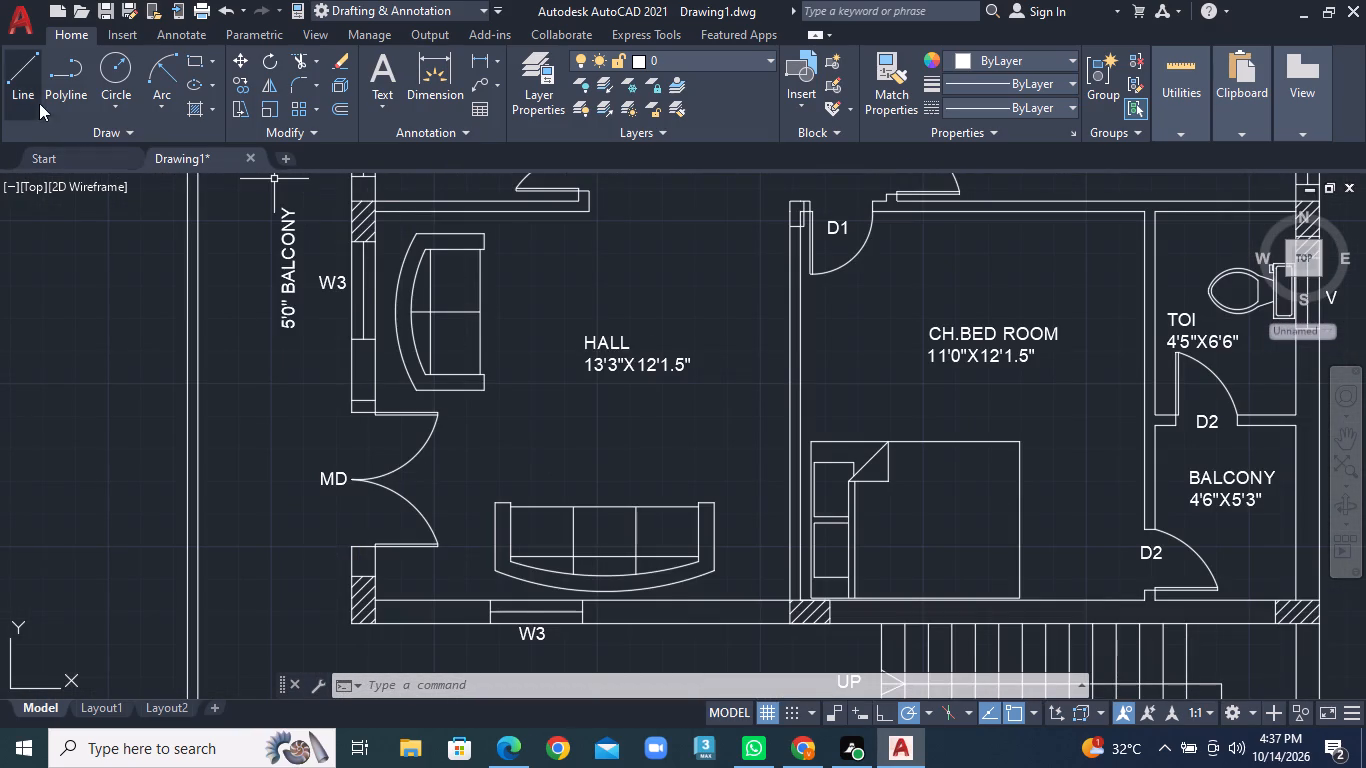
click(26, 95)
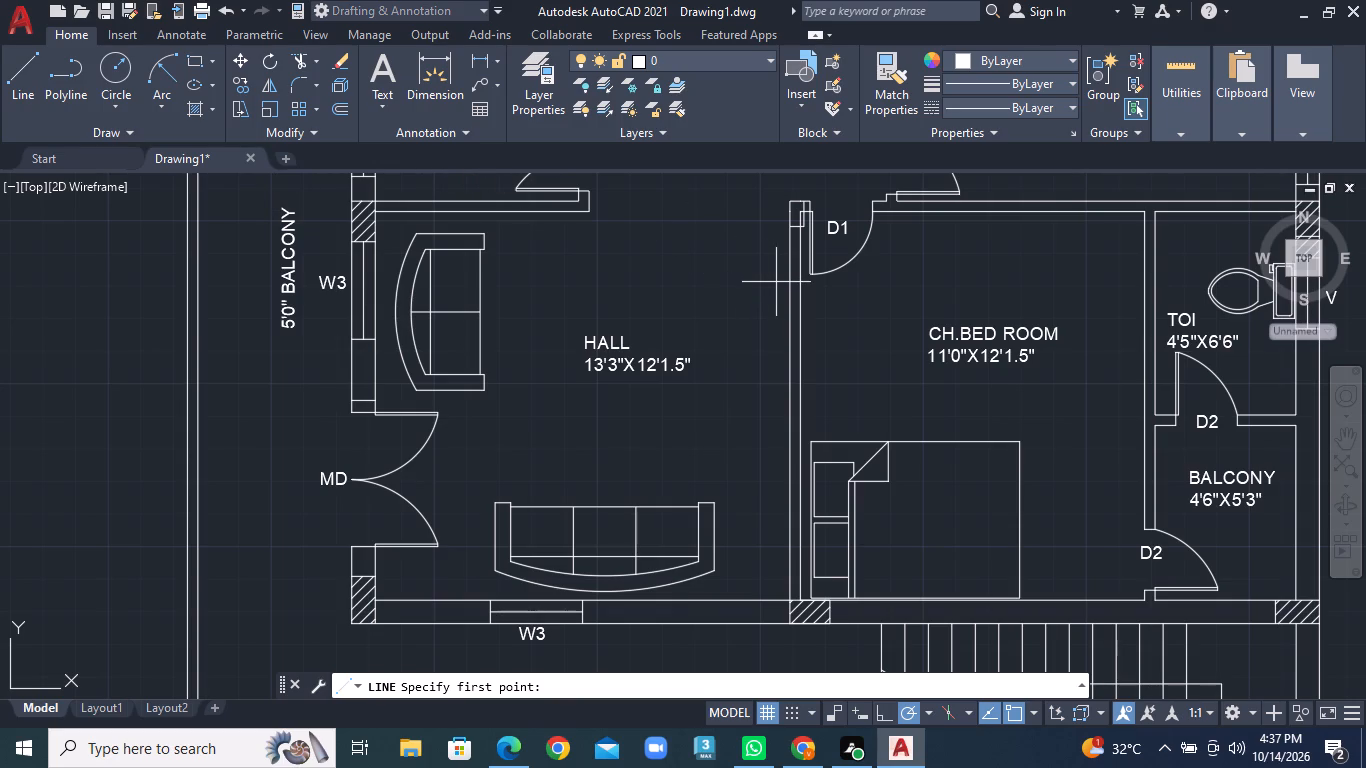
click(189, 104)
click(212, 112)
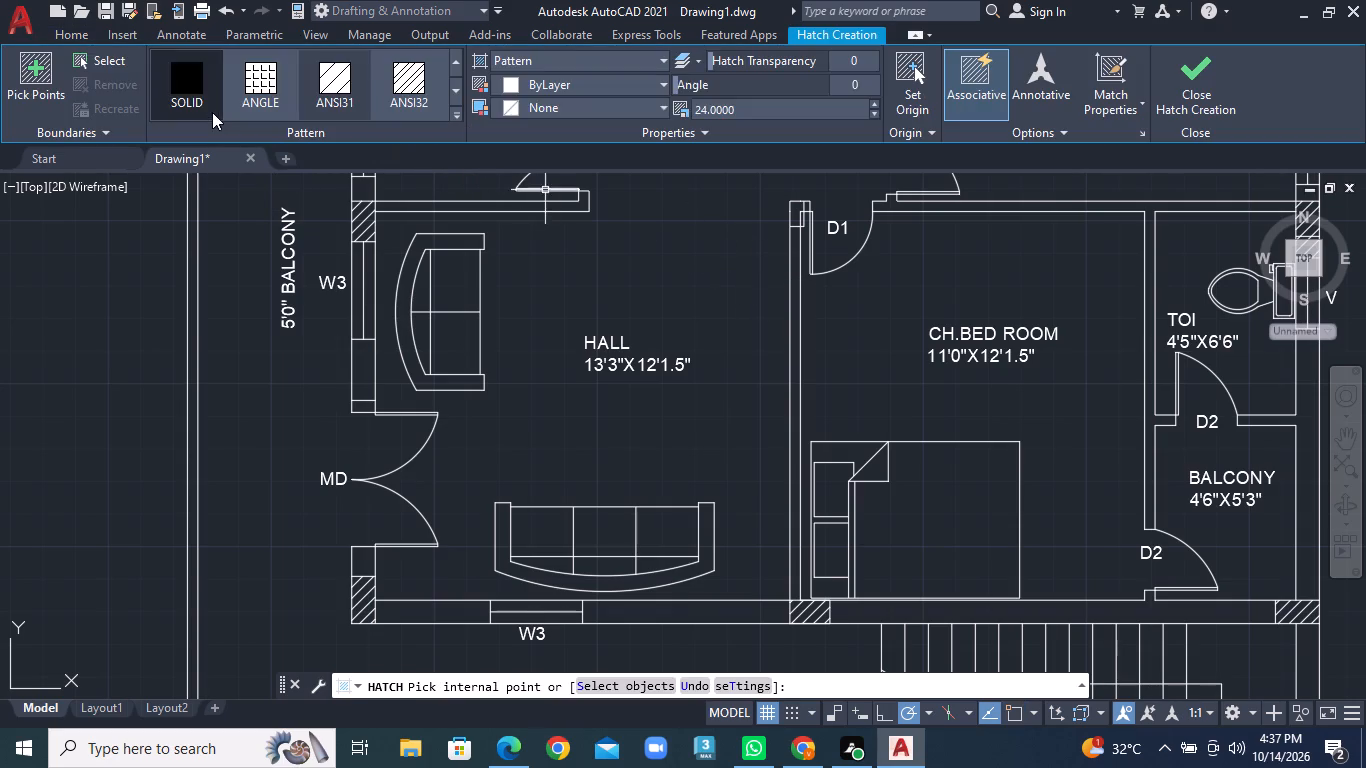
click(330, 76)
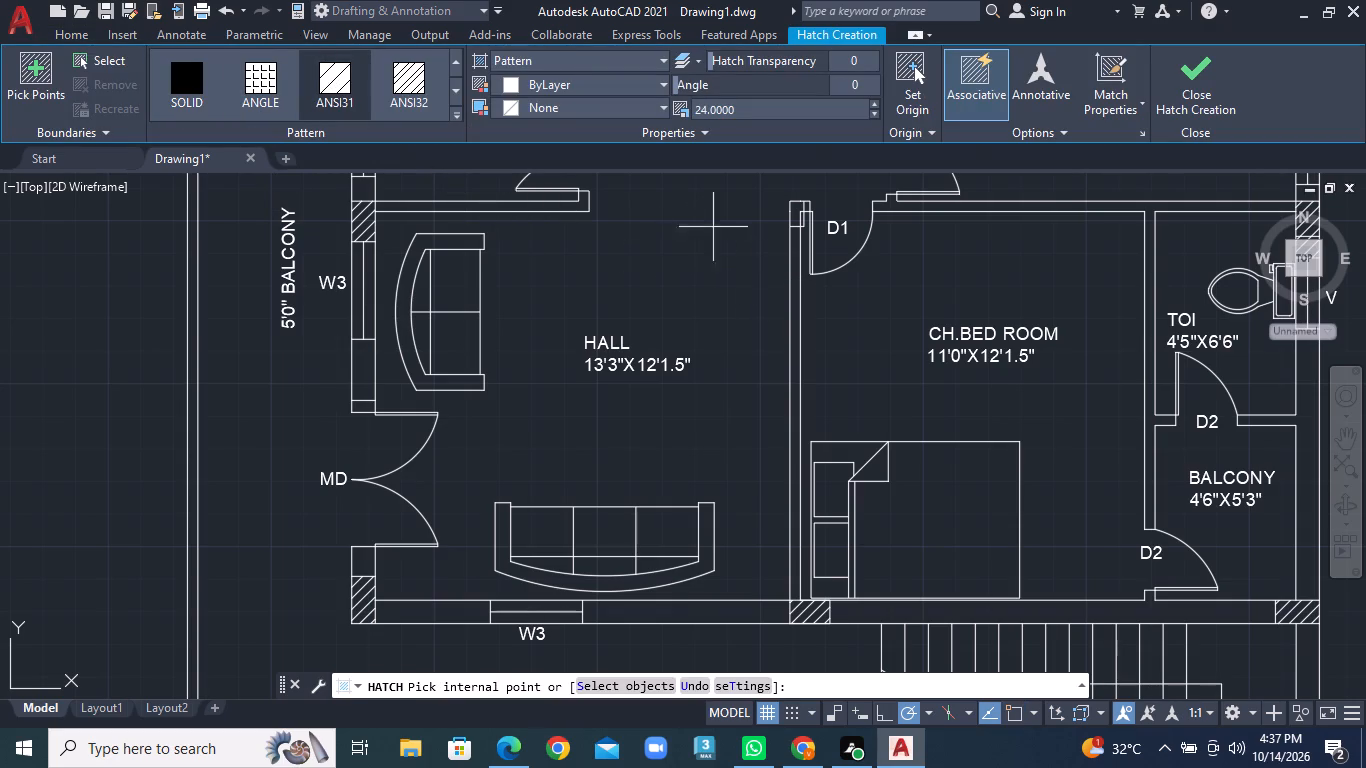
click(803, 210)
scroll(803, 210, up, 3)
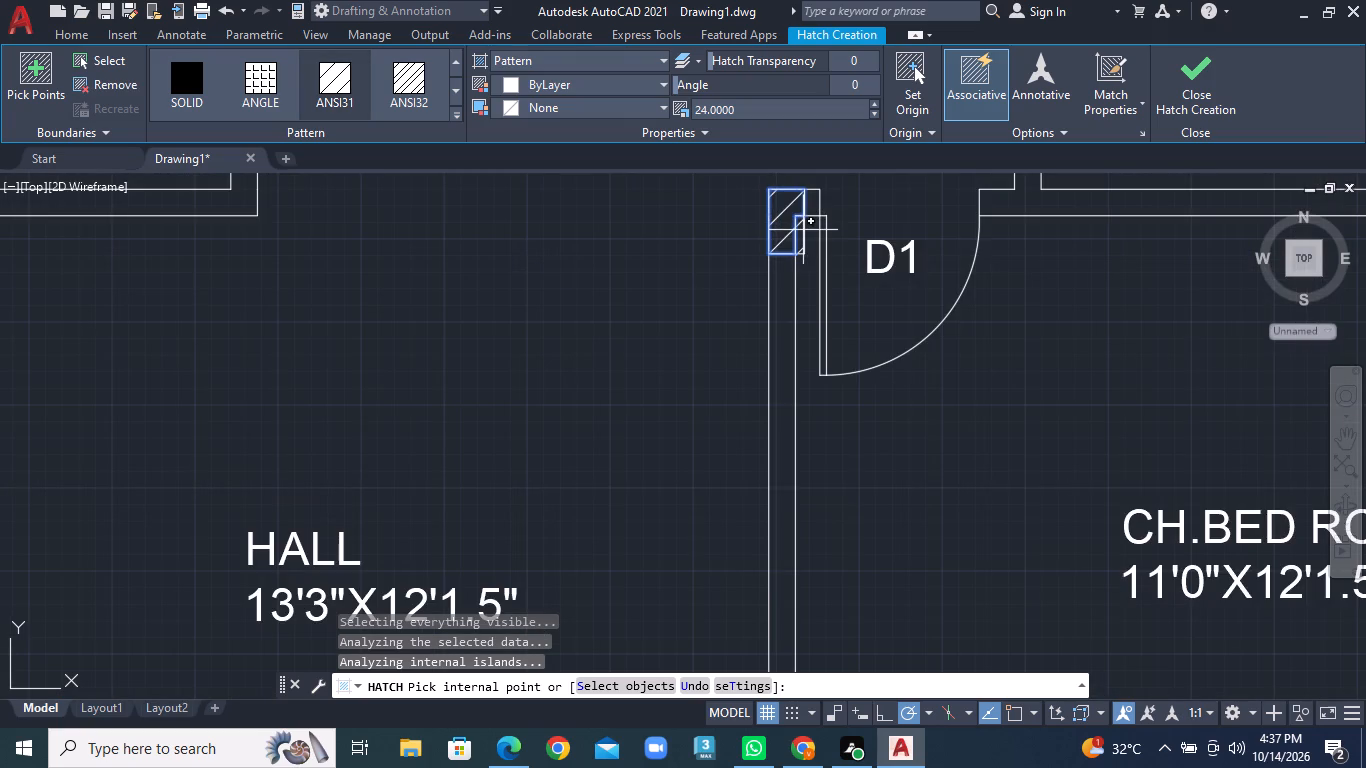
click(800, 230)
scroll(672, 294, down, 3)
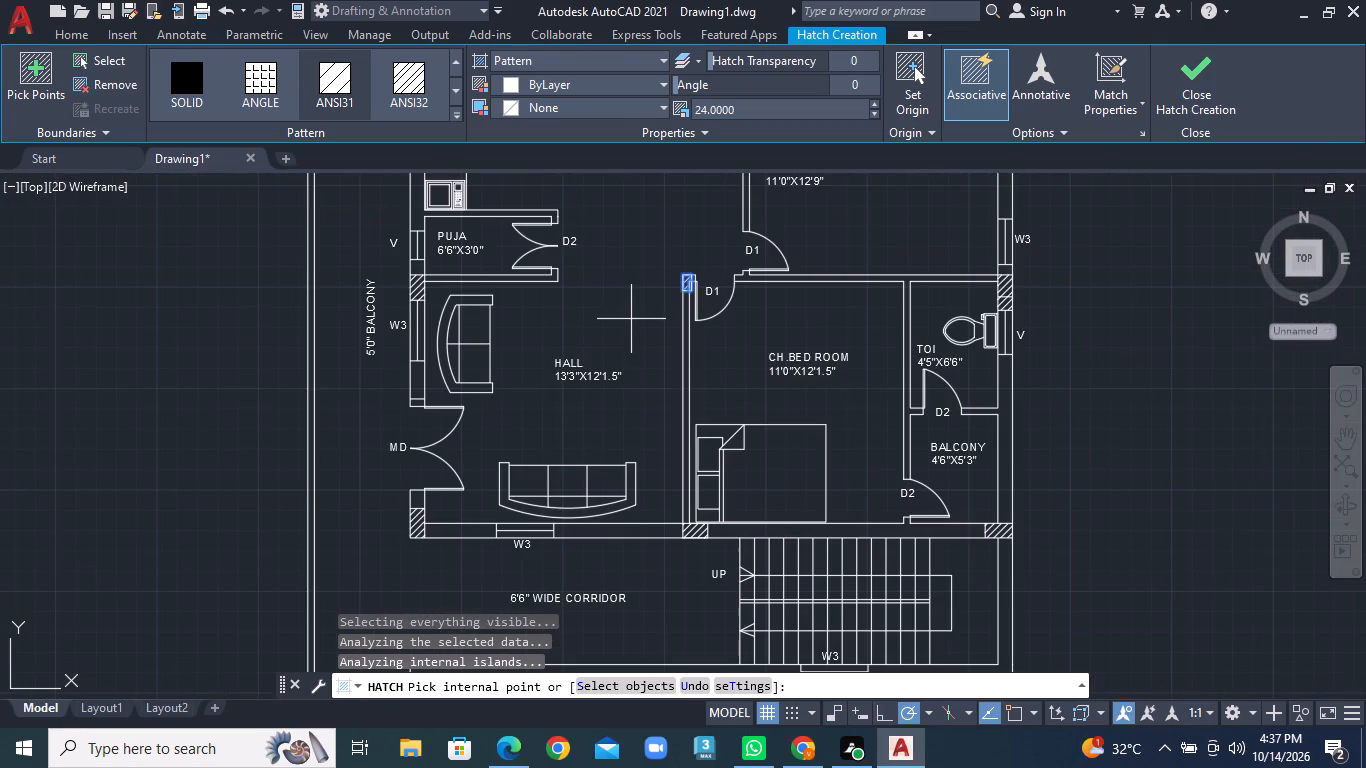
middle_drag(639, 319, 695, 301)
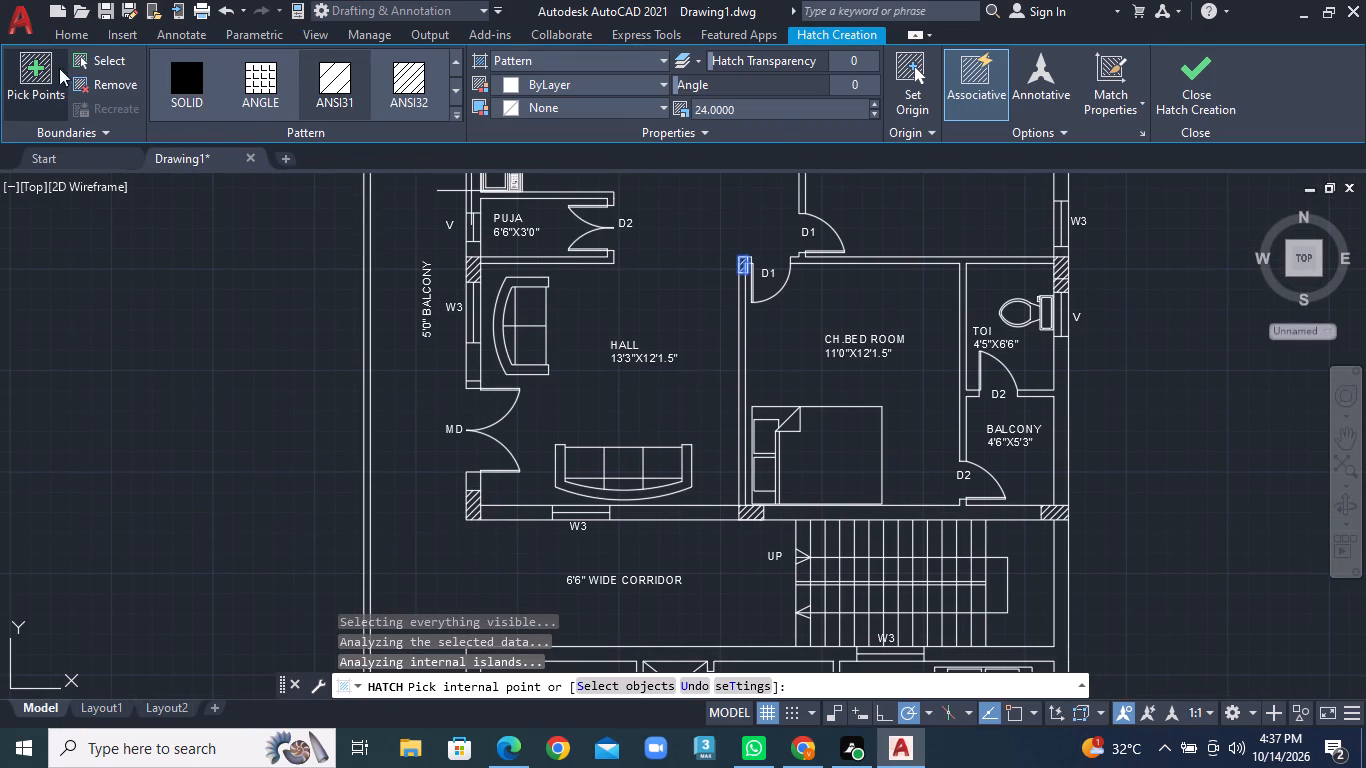
Draw a three-sided rectangular unit outline with lines on the HALL side of the wall shared with CH.BED ROOM.
click(54, 34)
click(34, 88)
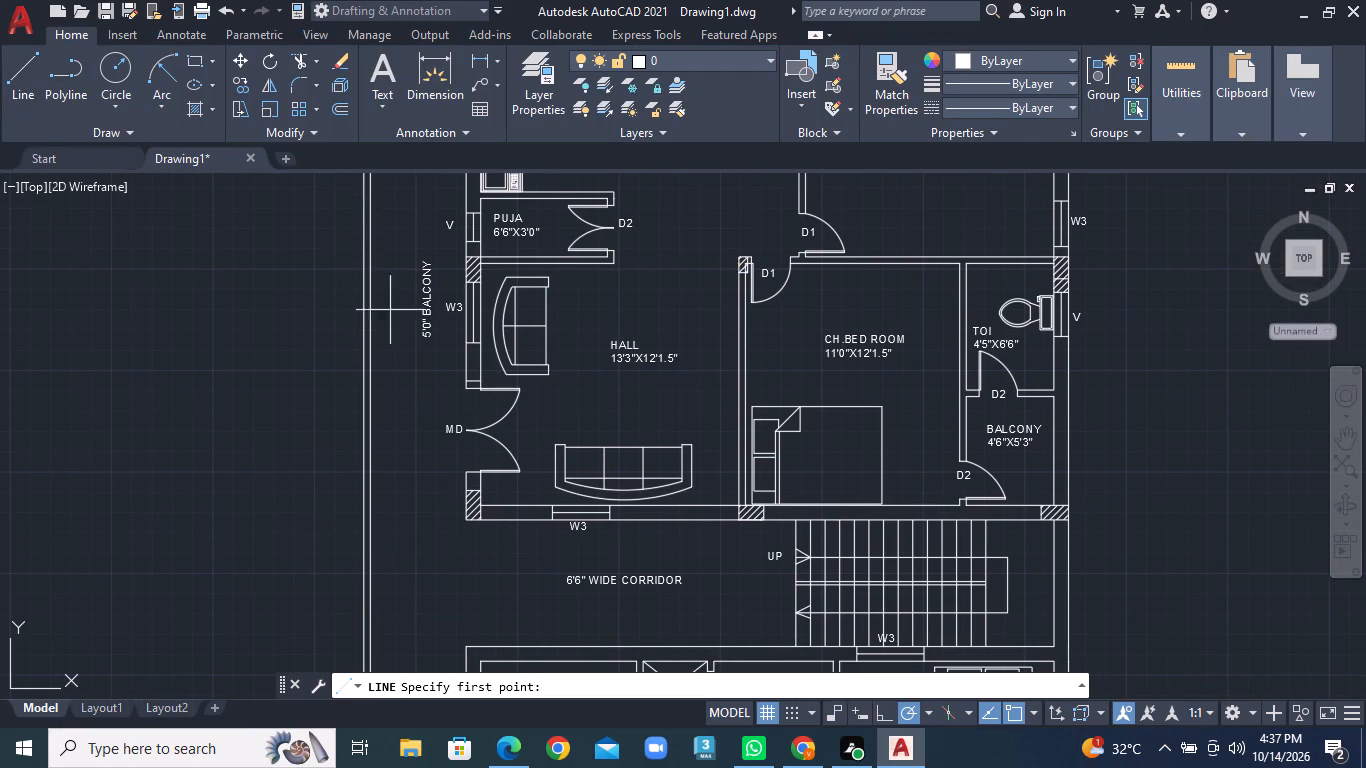
scroll(605, 343, up, 1)
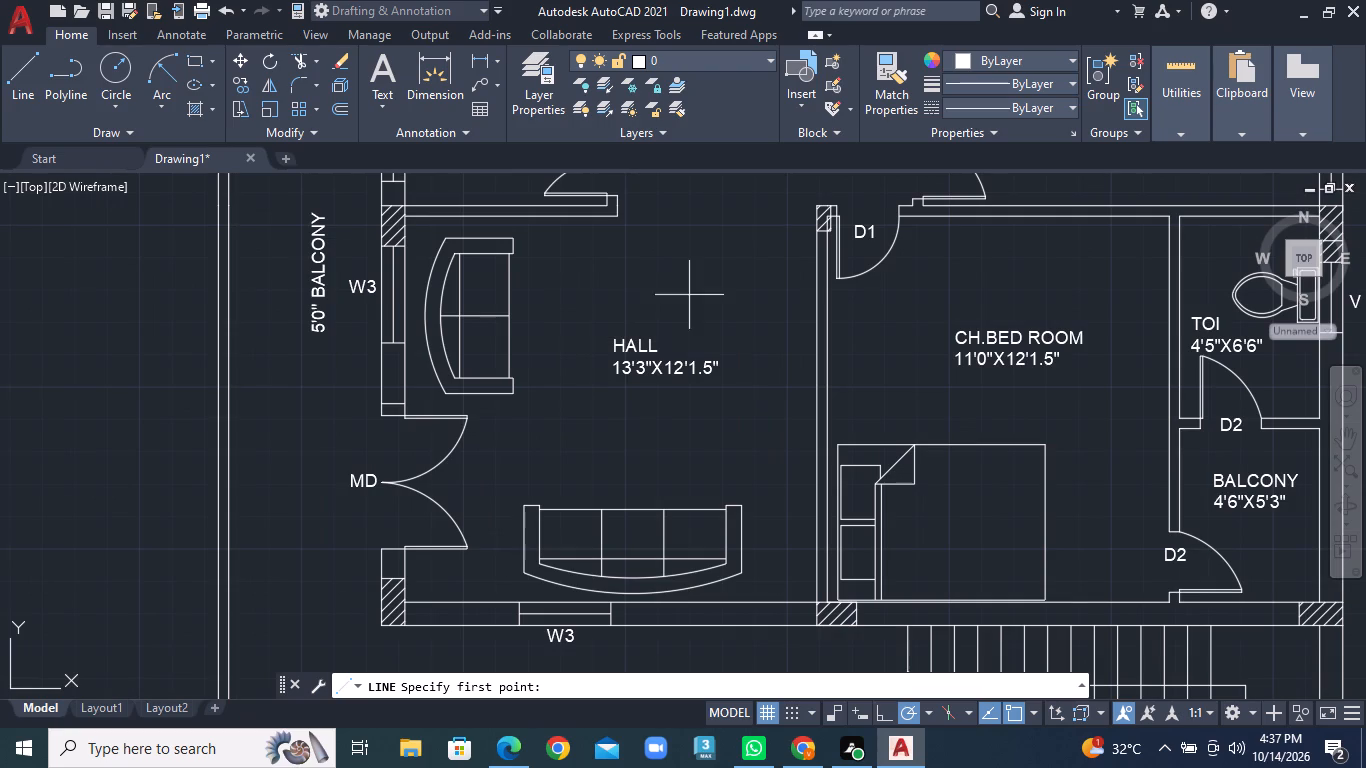
click(811, 293)
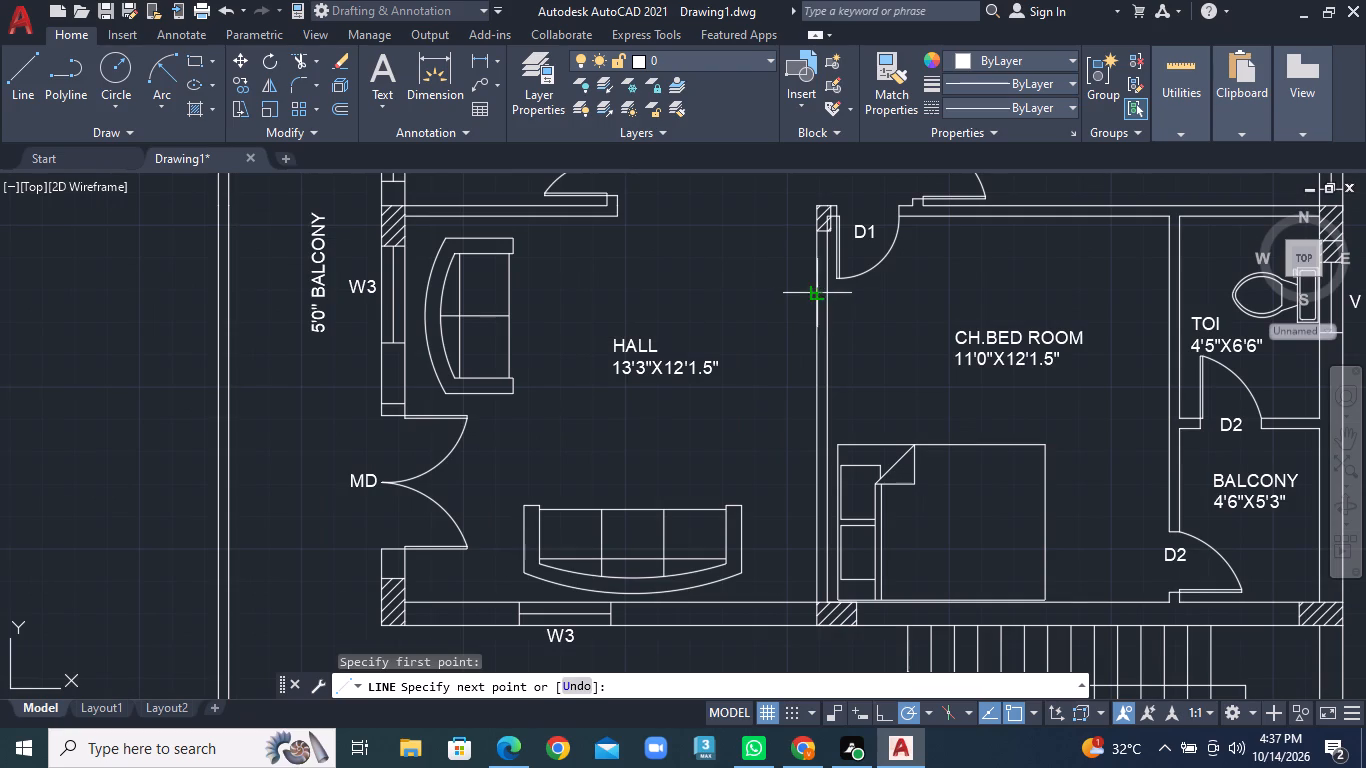
click(771, 293)
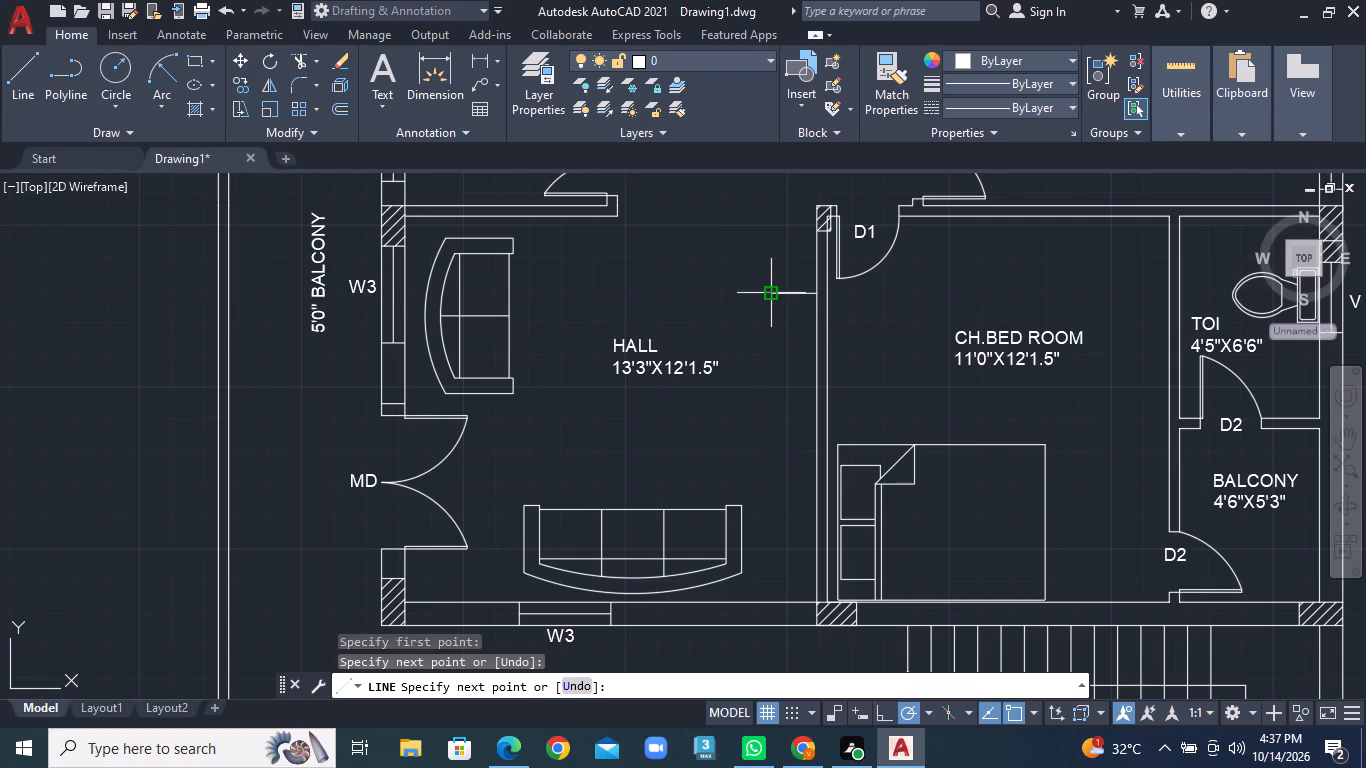
click(768, 437)
click(811, 437)
scroll(814, 431, up, 1)
right_click(814, 431)
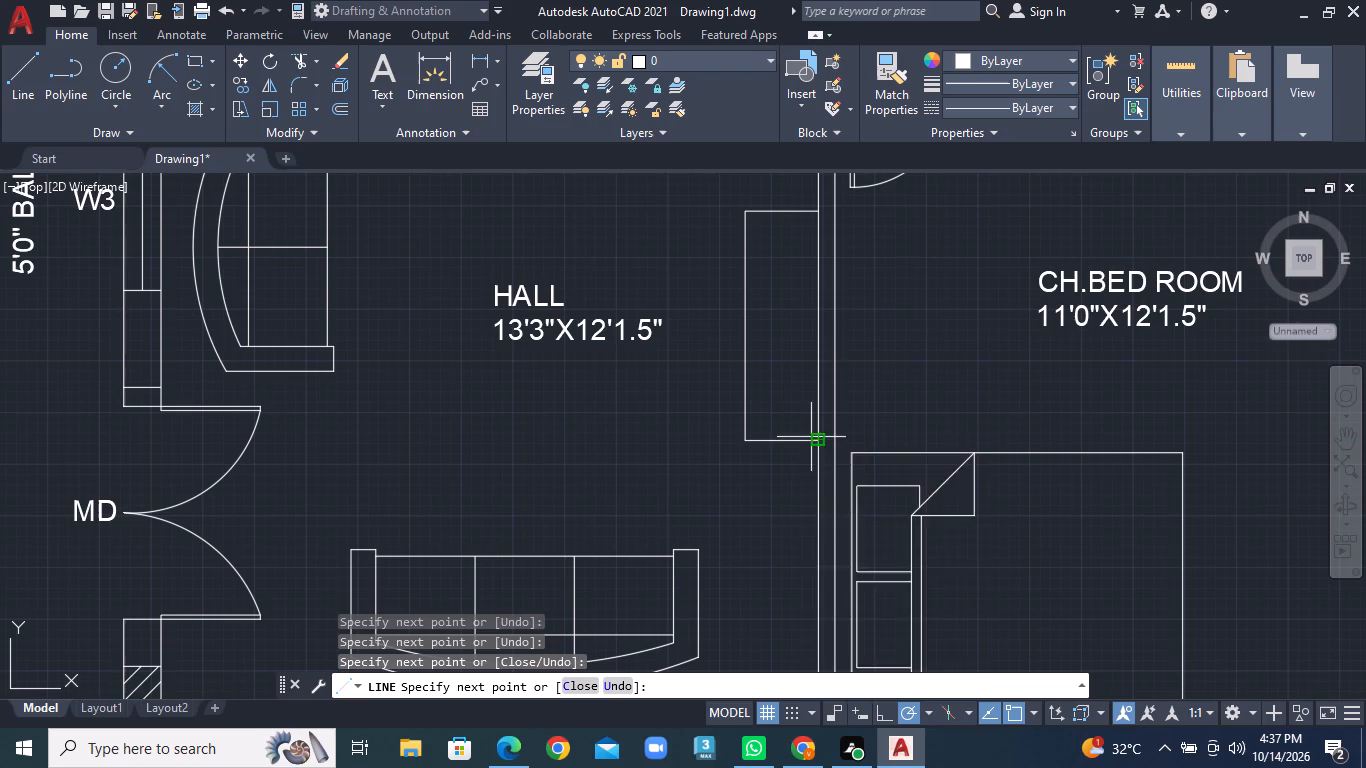
click(851, 449)
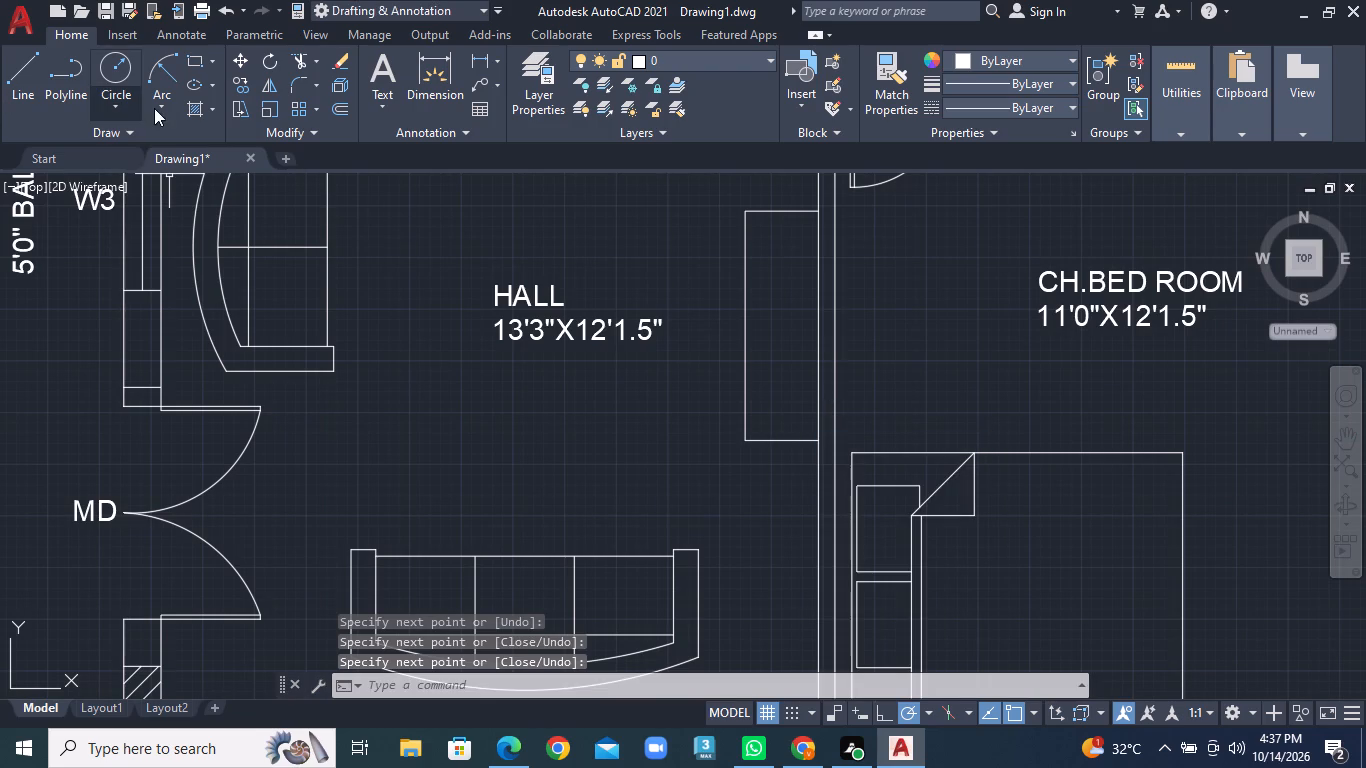
Draw a start-end-radius arc inside the new HALL unit outline, bulging away from the wall between its upper and lower edges.
click(118, 99)
click(162, 99)
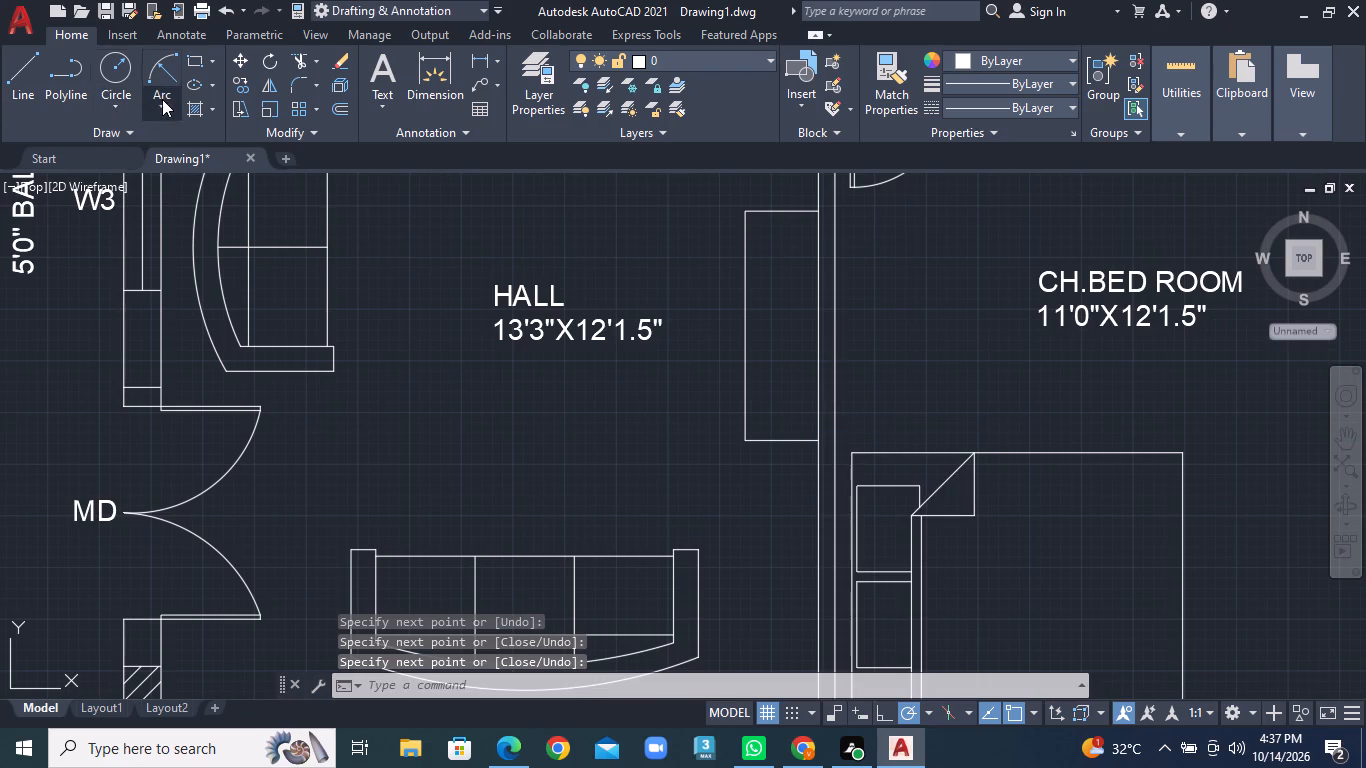
click(212, 392)
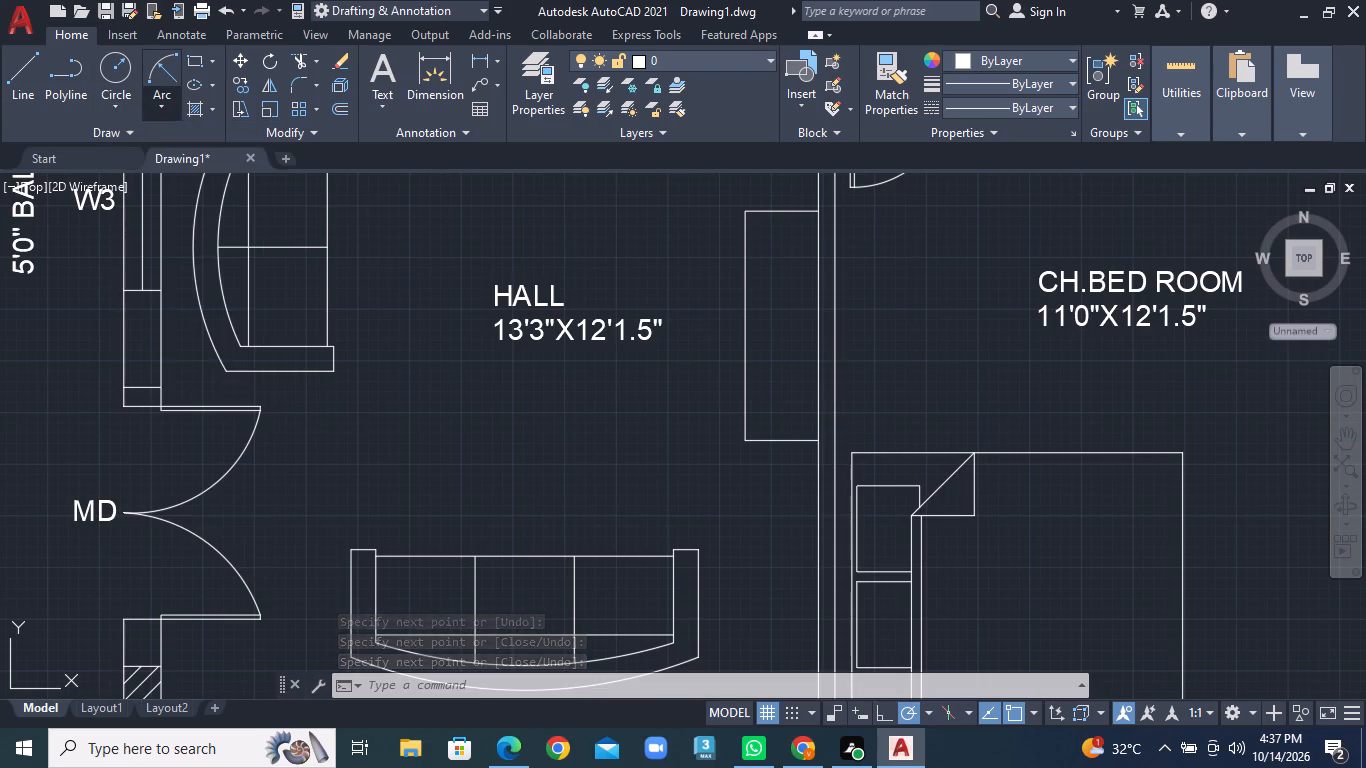
click(808, 211)
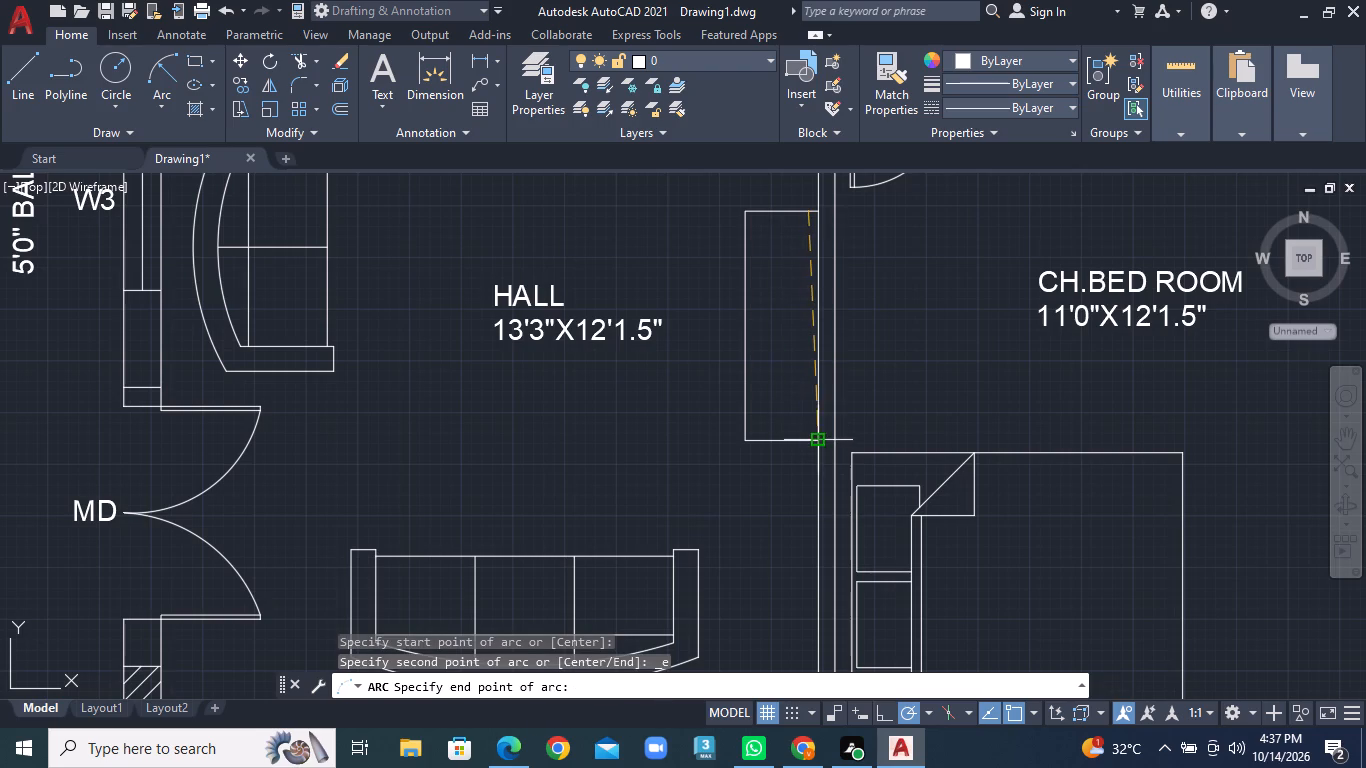
click(814, 436)
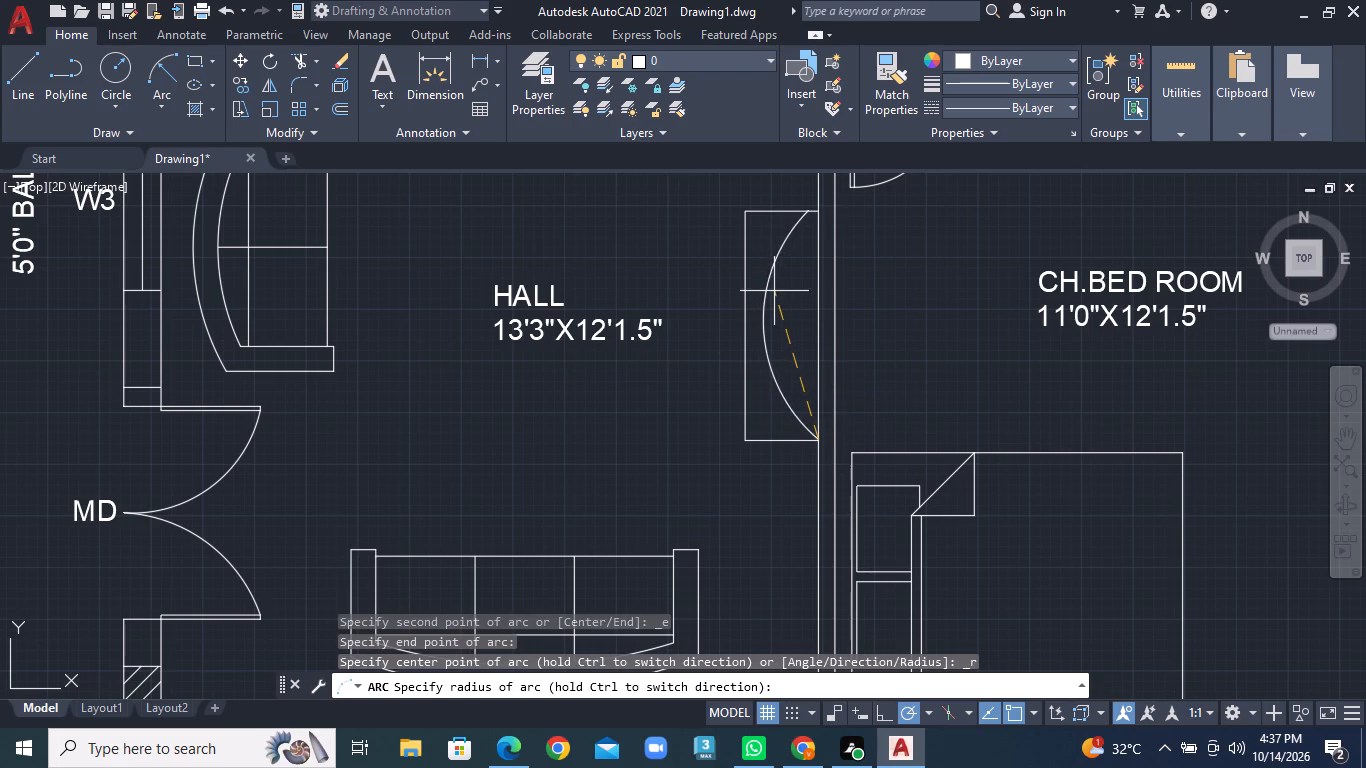
click(772, 298)
scroll(567, 361, down, 2)
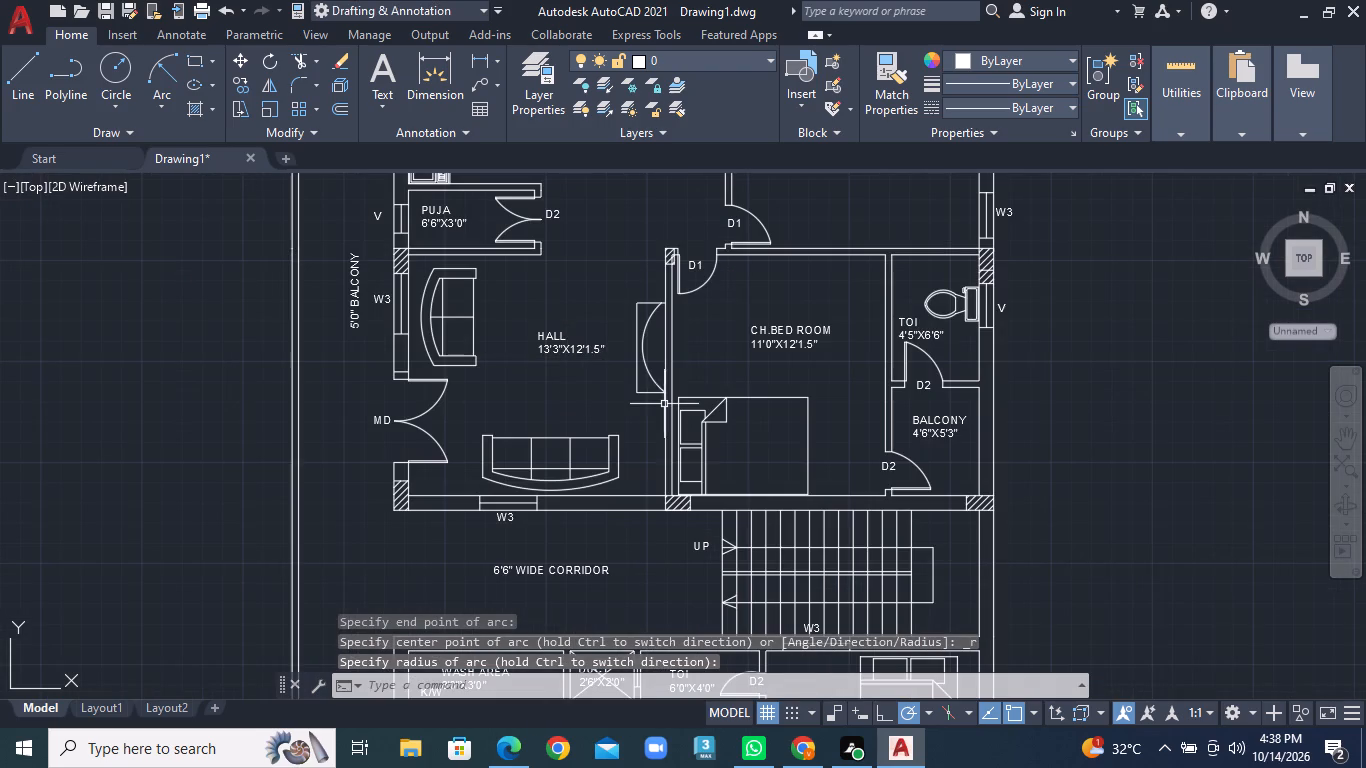
Rotate the V ventilator label beside the lower unit's TOI 4'5"X6'6" by 270 degrees.
scroll(643, 404, down, 1)
middle_drag(631, 398, 596, 388)
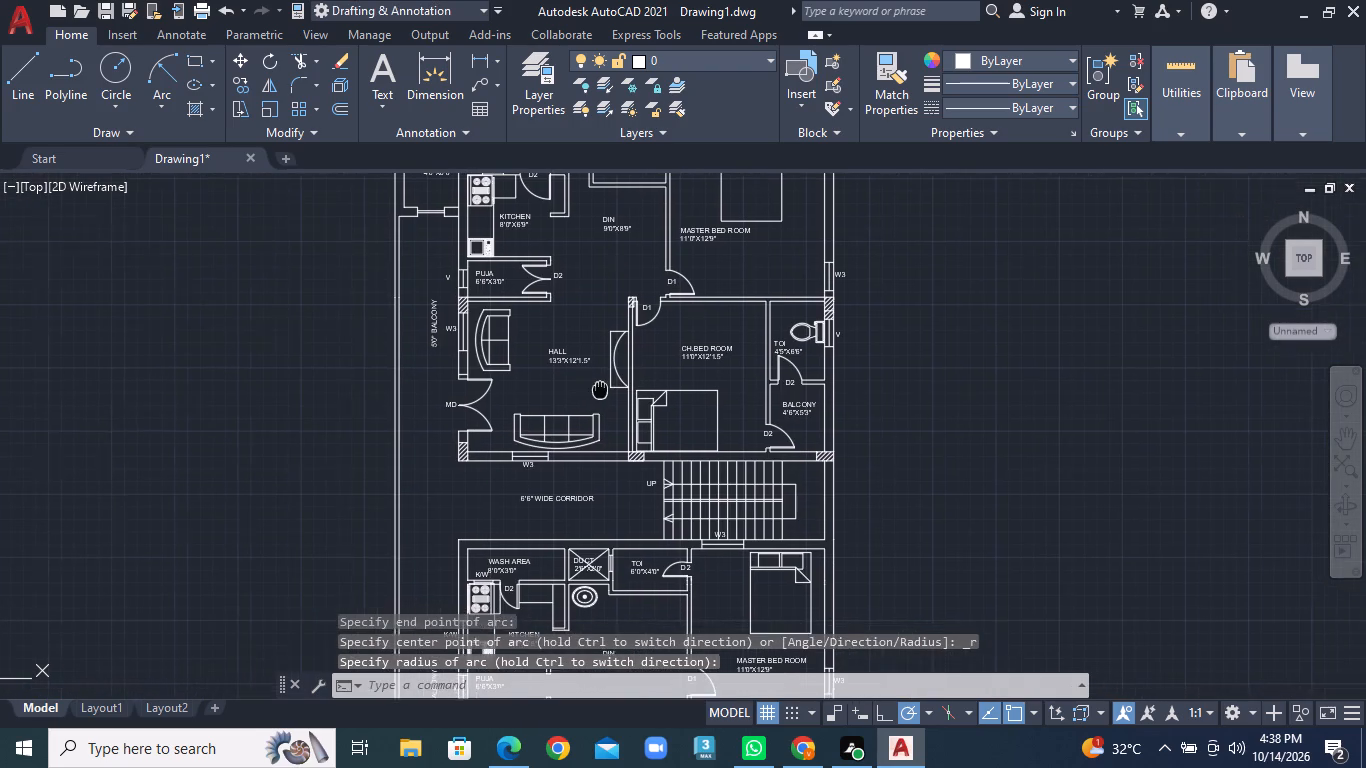
middle_drag(596, 388, 591, 388)
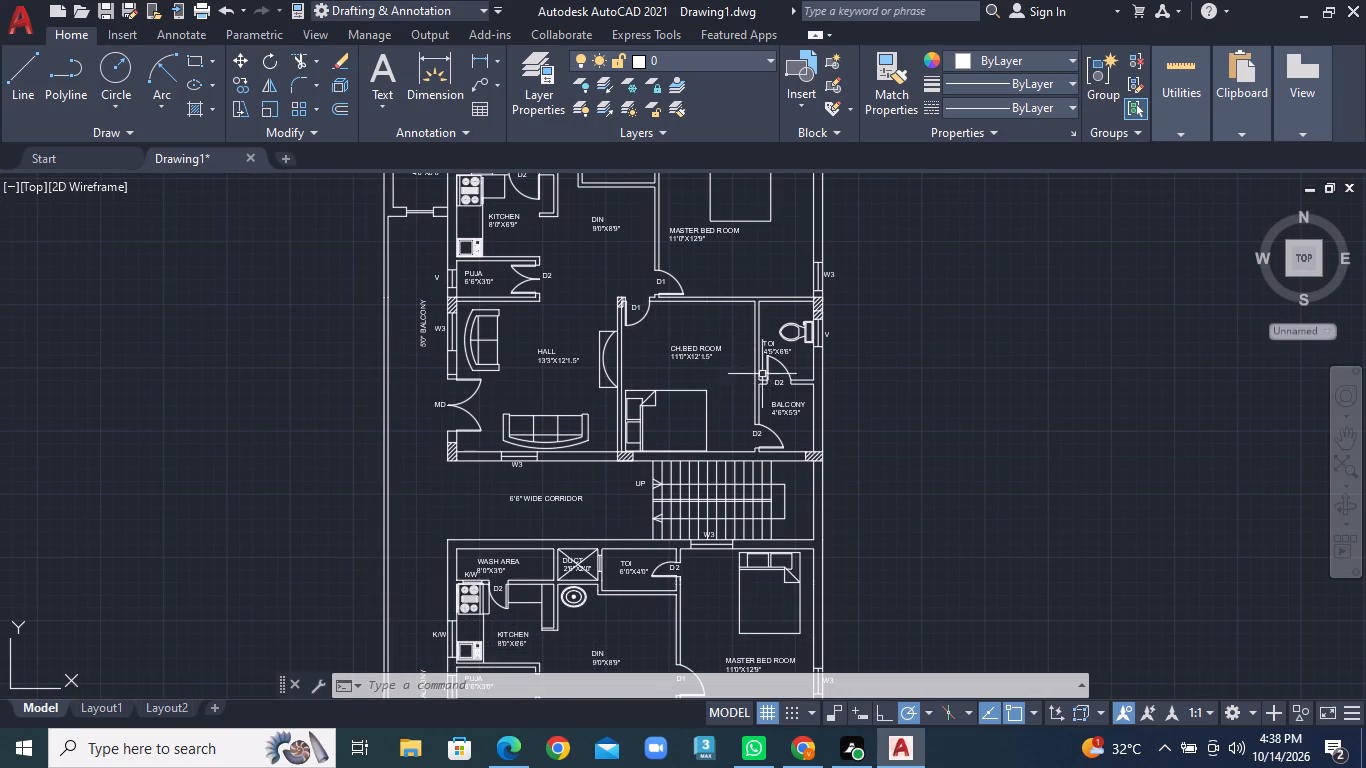
middle_drag(757, 424, 729, 403)
middle_drag(729, 403, 724, 313)
middle_drag(764, 499, 774, 361)
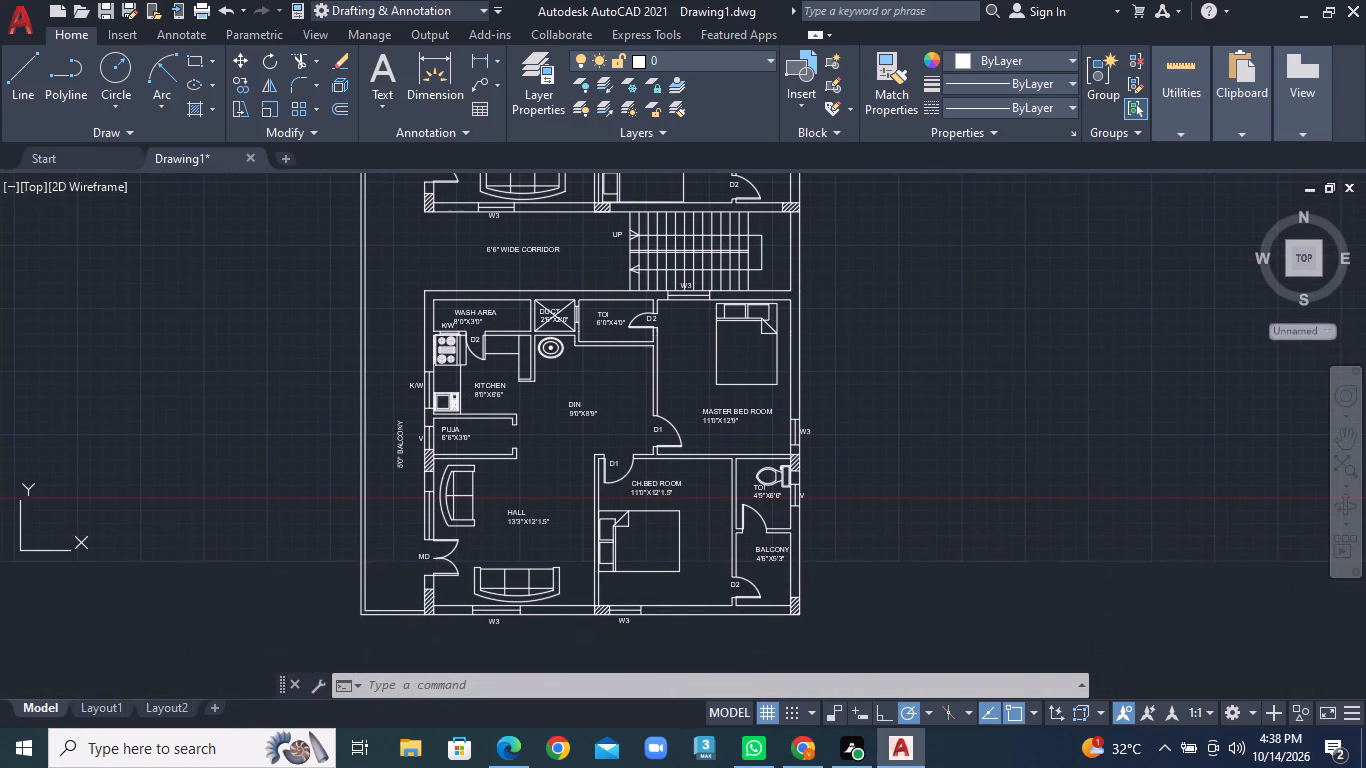
scroll(802, 512, up, 2)
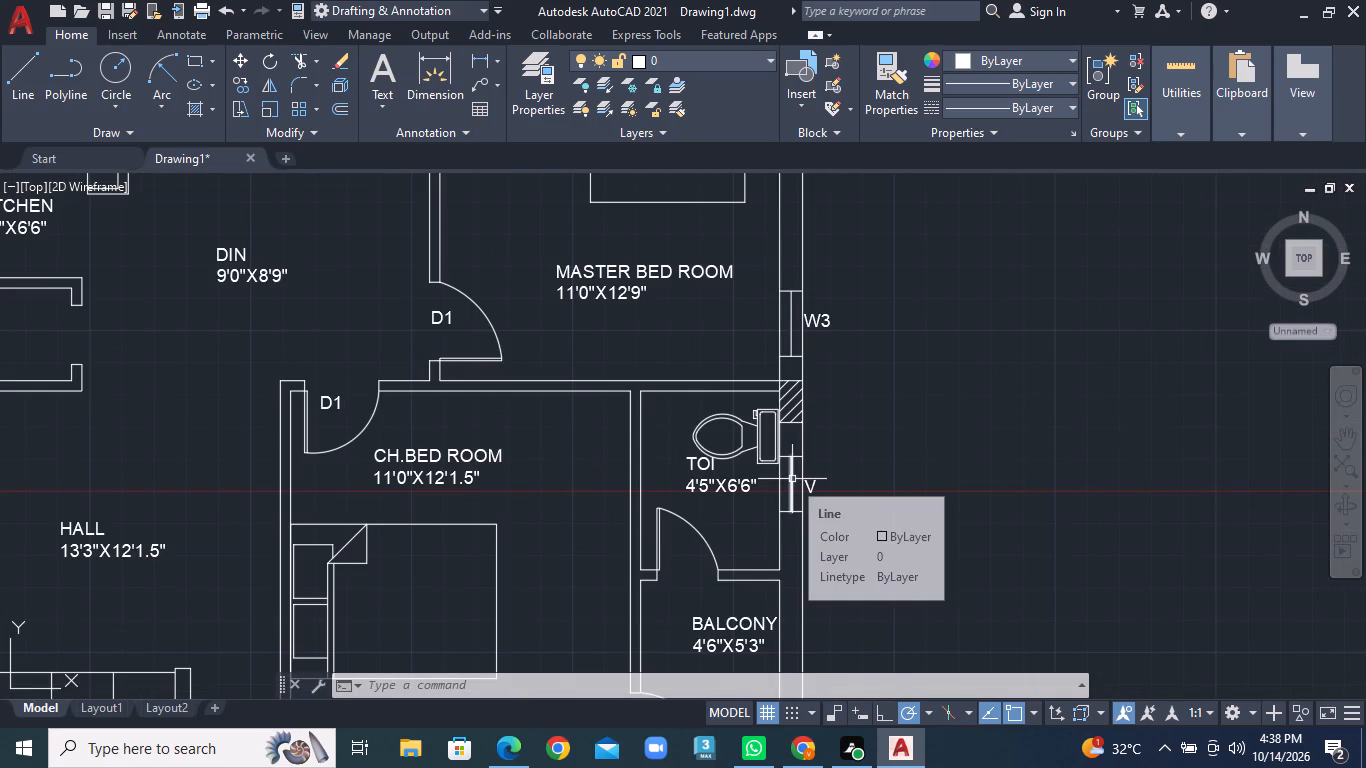
scroll(874, 502, up, 2)
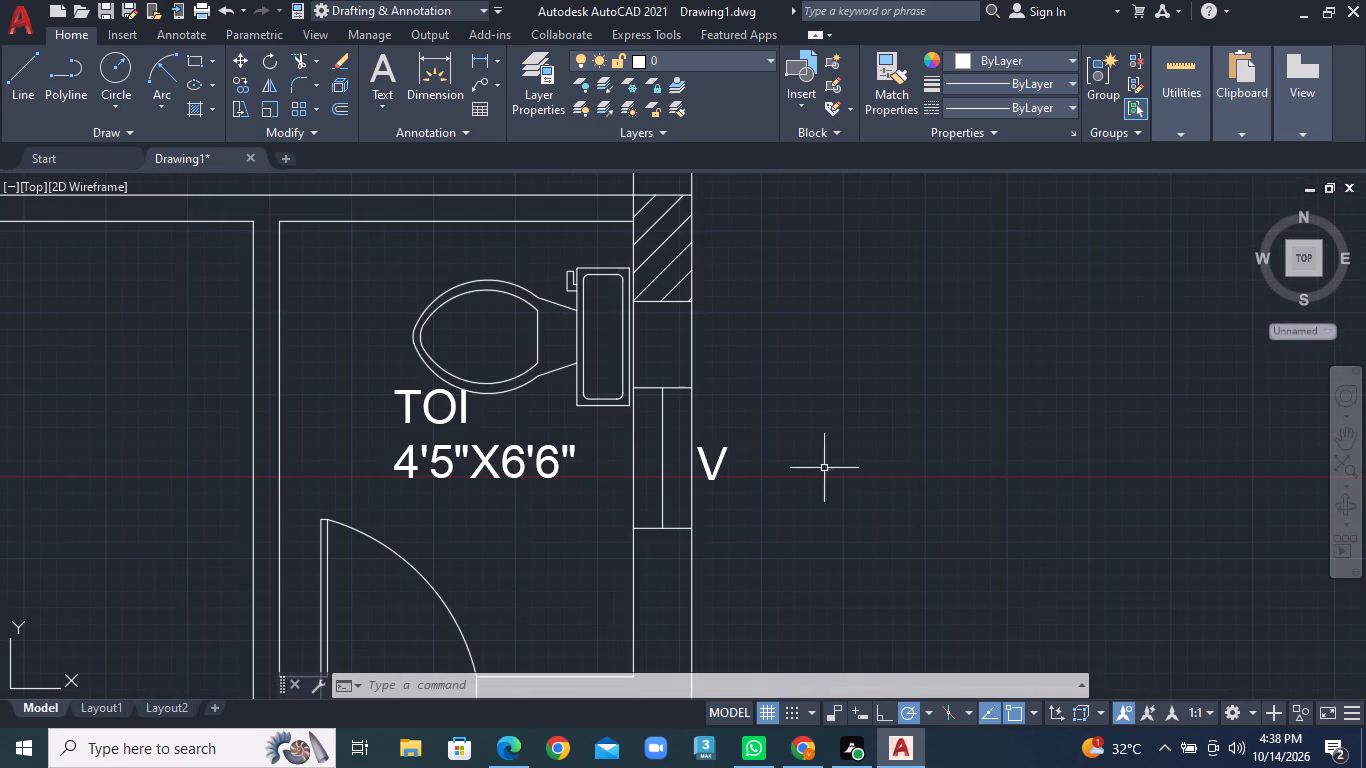
click(711, 464)
right_click(711, 464)
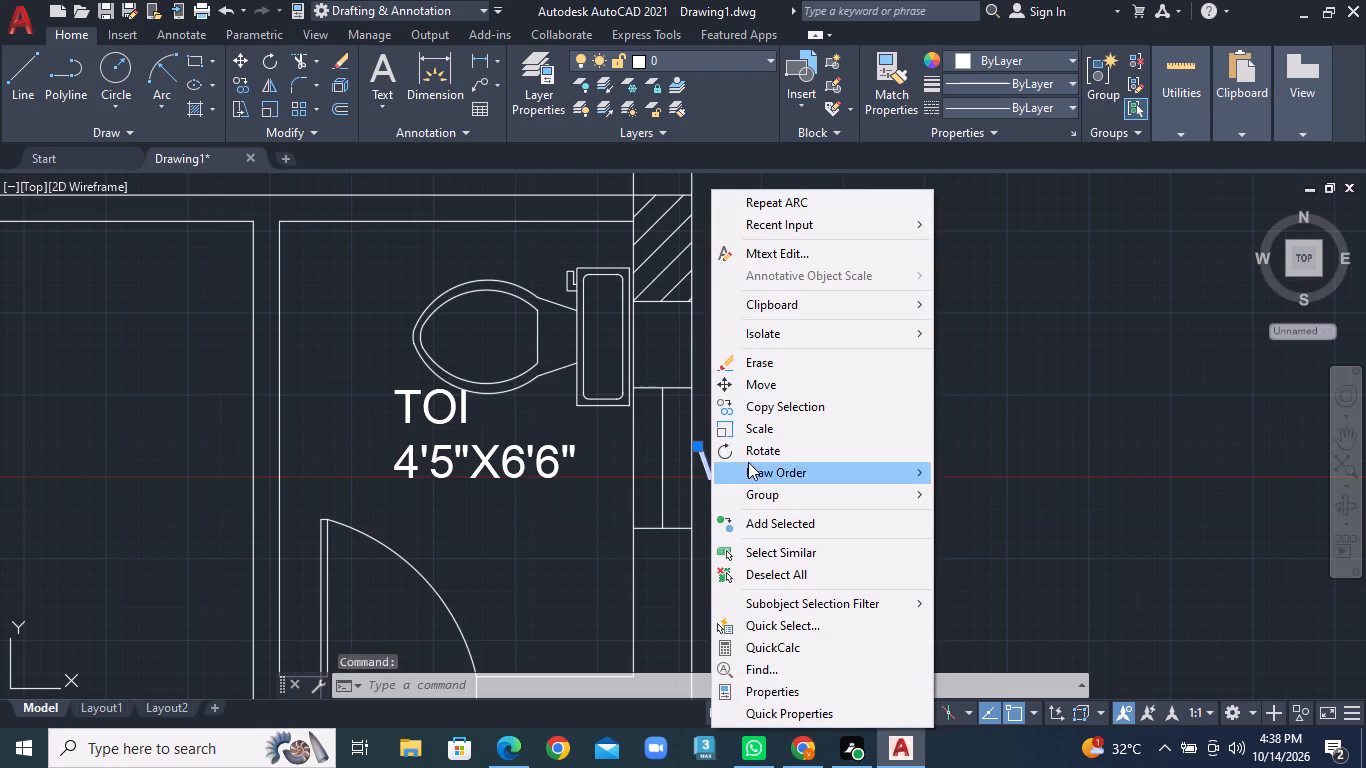
click(767, 453)
click(751, 444)
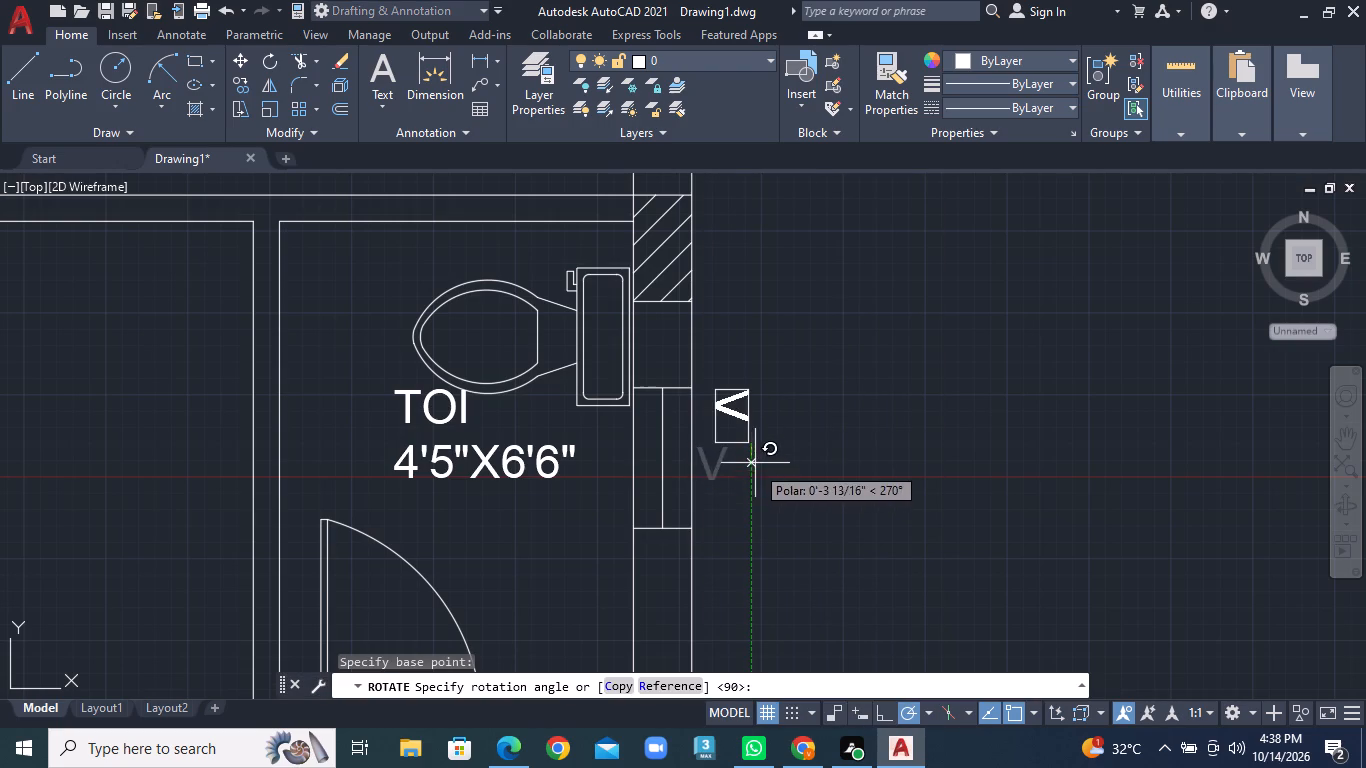
click(755, 463)
Move the rotated V label back against the outer wall, centred beside the toilet ventilator.
click(736, 405)
right_click(736, 405)
click(718, 405)
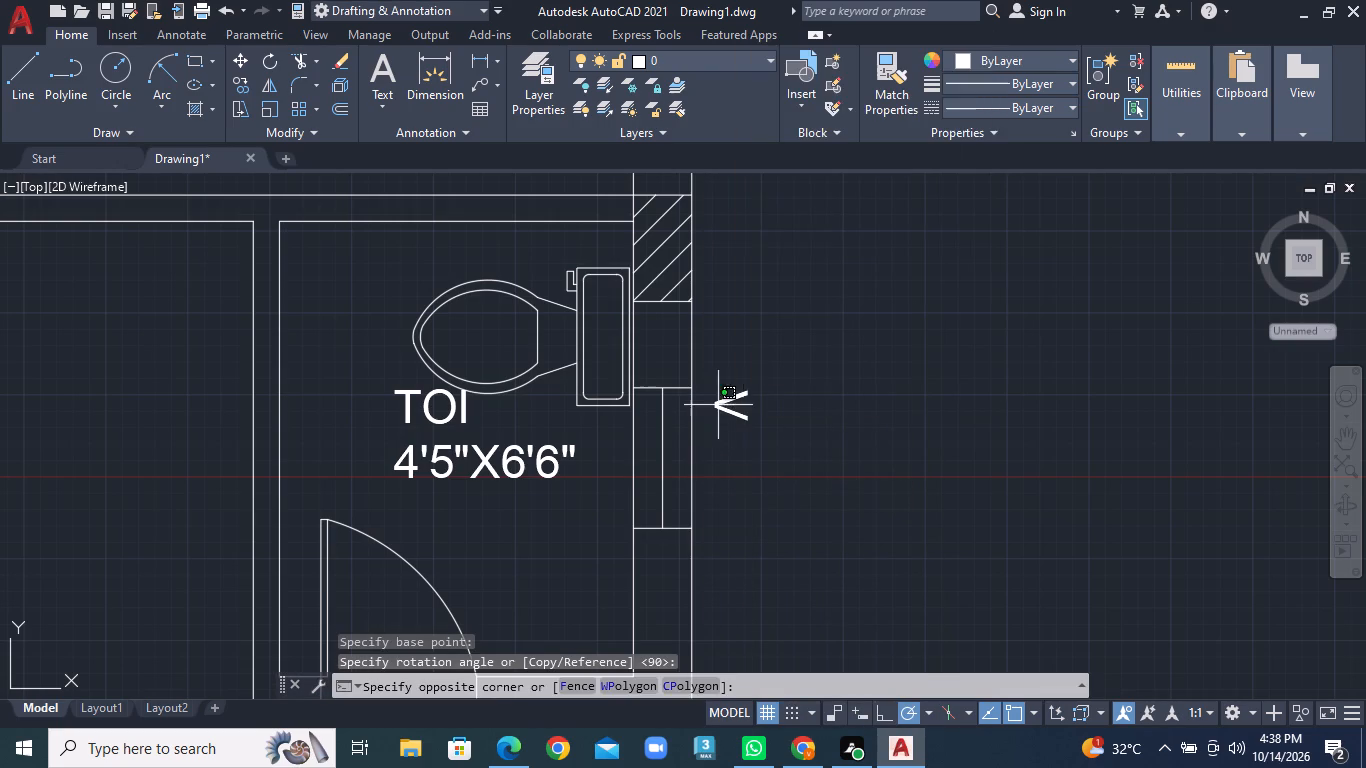
right_click(726, 405)
click(770, 385)
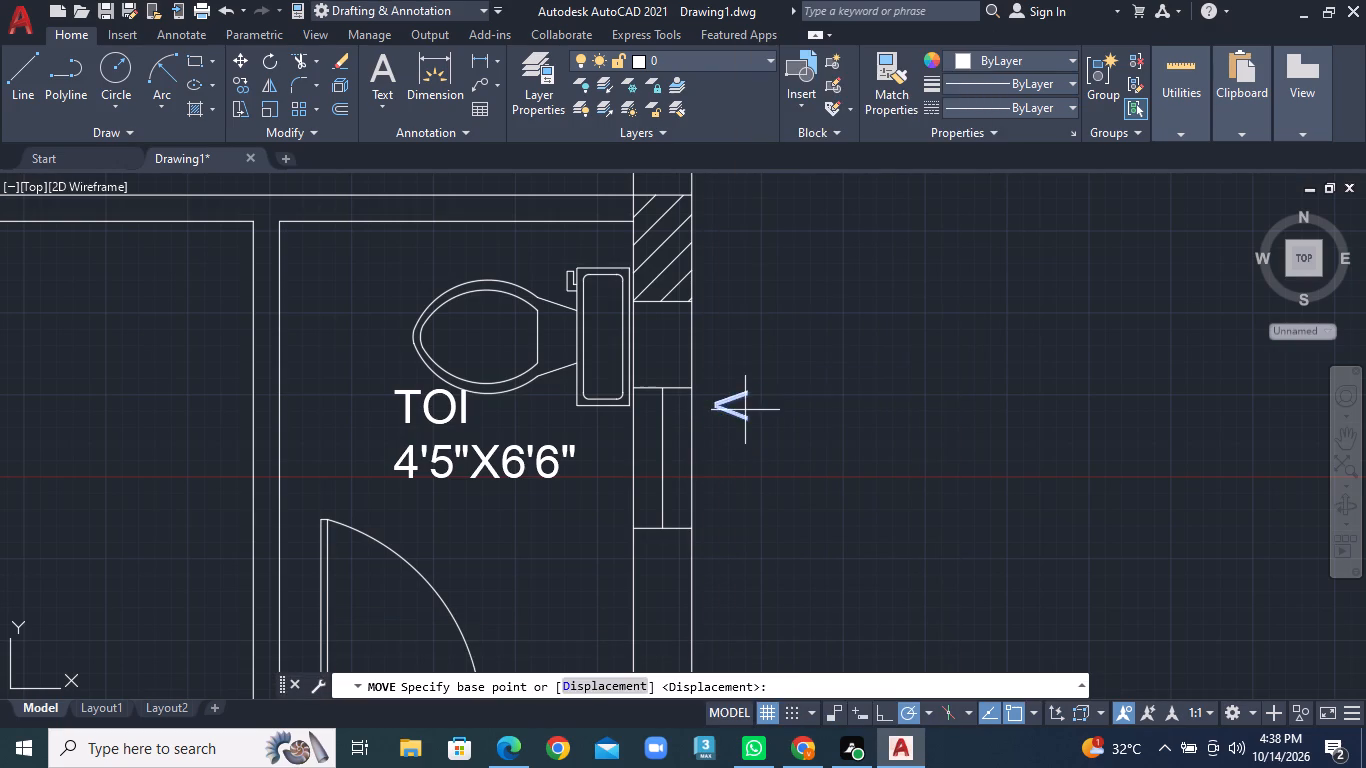
click(744, 412)
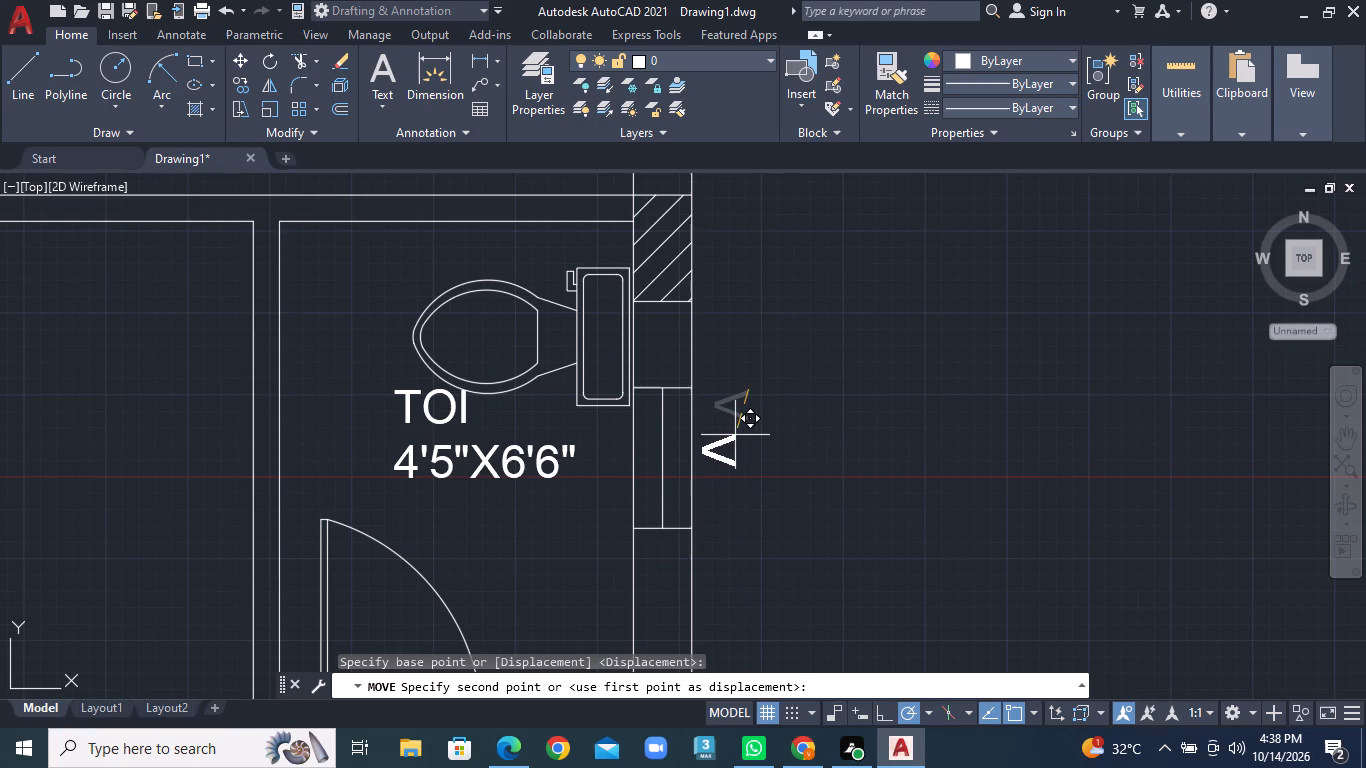
click(735, 435)
Rotate the W3 window label outside the lower unit's MASTER BED ROOM east wall by 270 degrees.
scroll(749, 395, down, 1)
scroll(640, 206, down, 2)
middle_drag(656, 206, 648, 273)
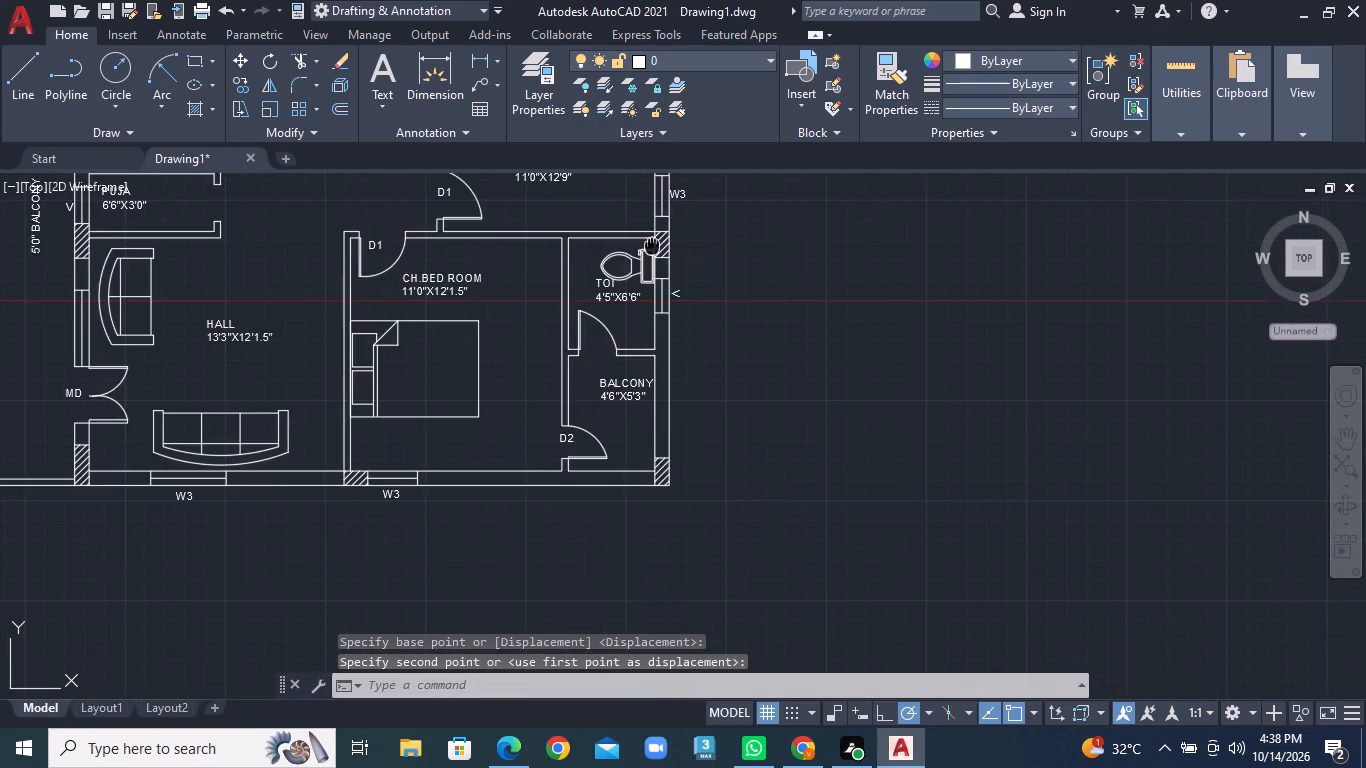
middle_drag(648, 273, 630, 436)
scroll(652, 431, up, 2)
click(655, 423)
right_click(655, 423)
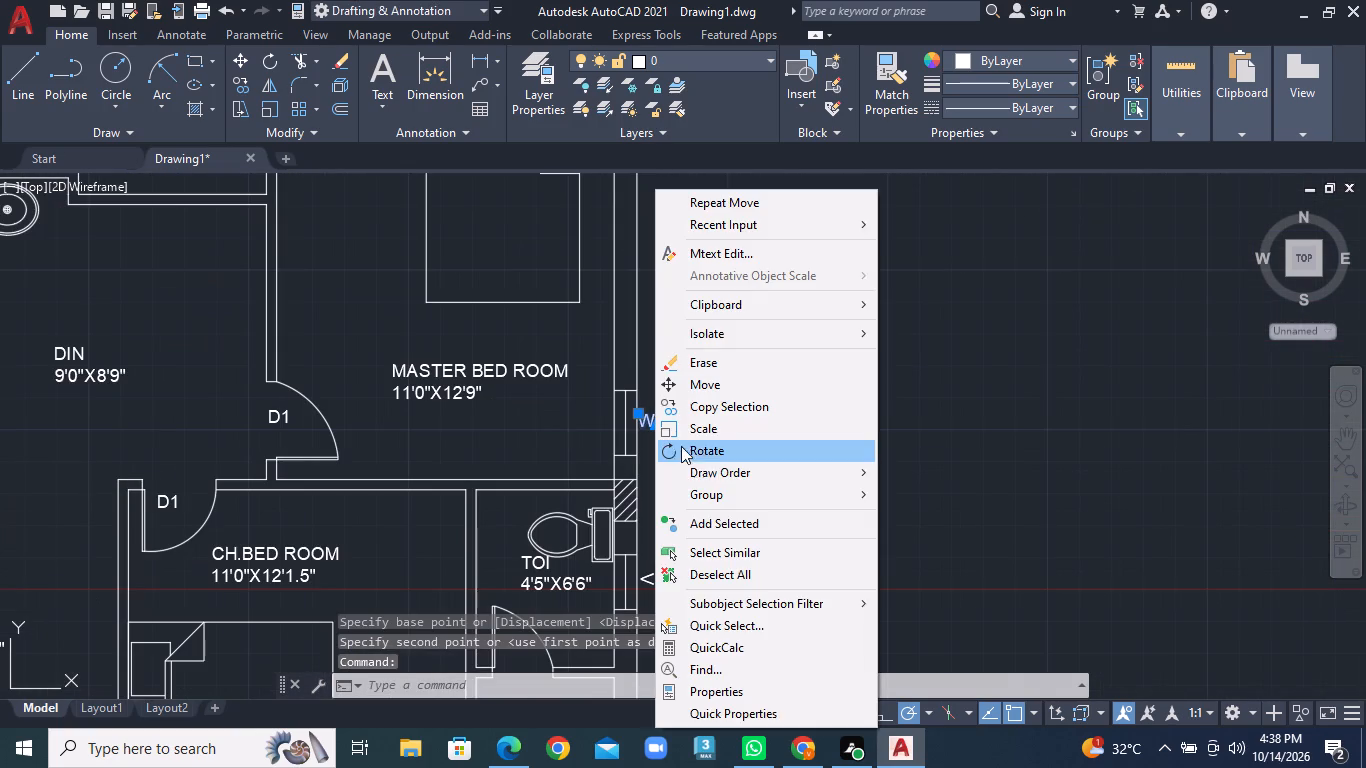
click(706, 450)
click(680, 420)
click(673, 449)
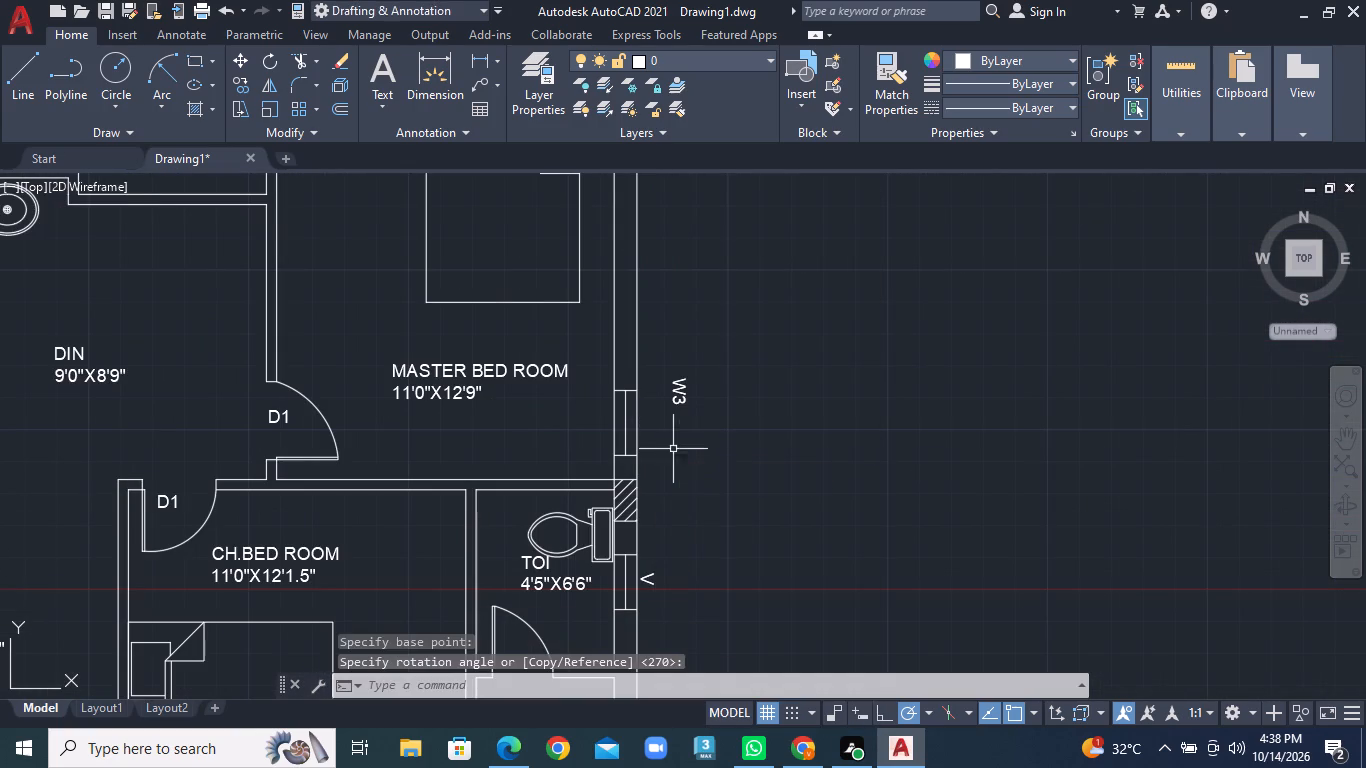
Move the rotated W3 label close to the outer wall, beside the MASTER BED ROOM window.
click(673, 381)
click(235, 56)
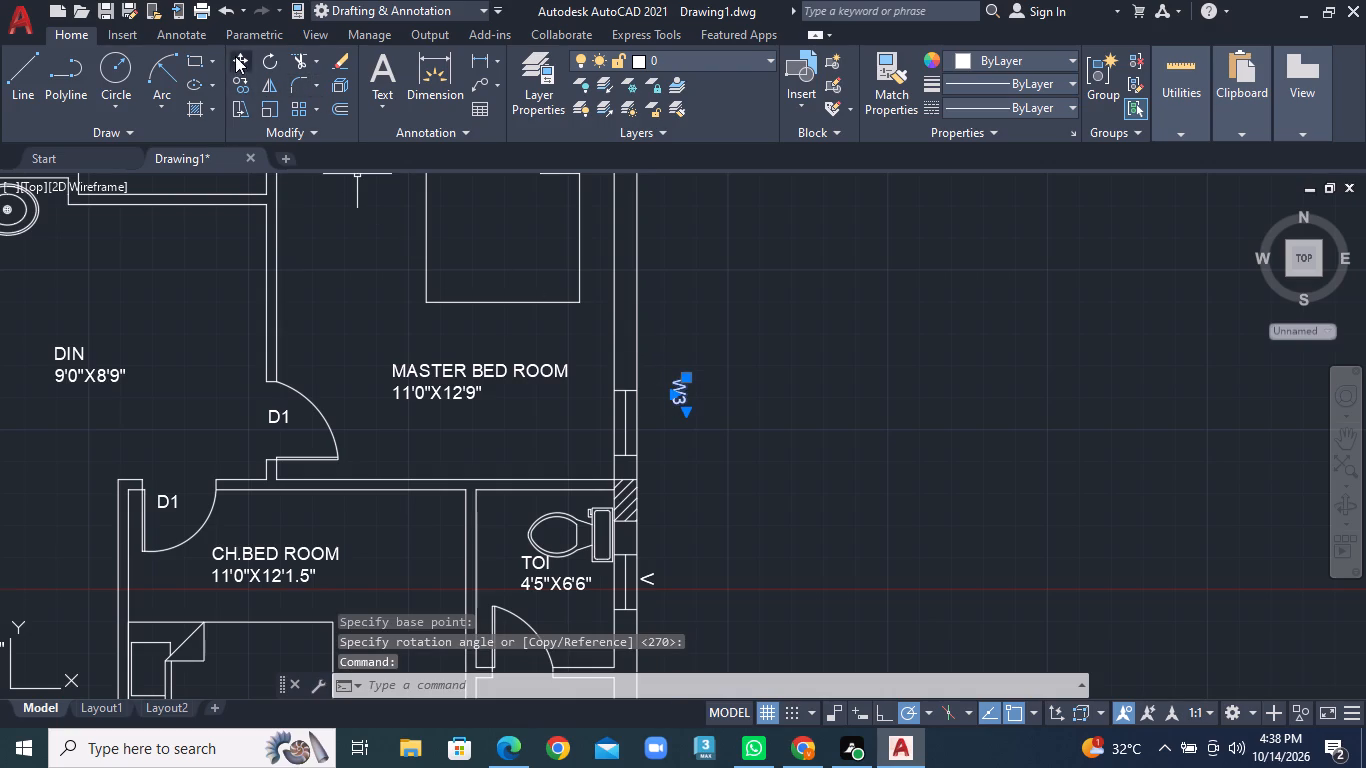
click(684, 389)
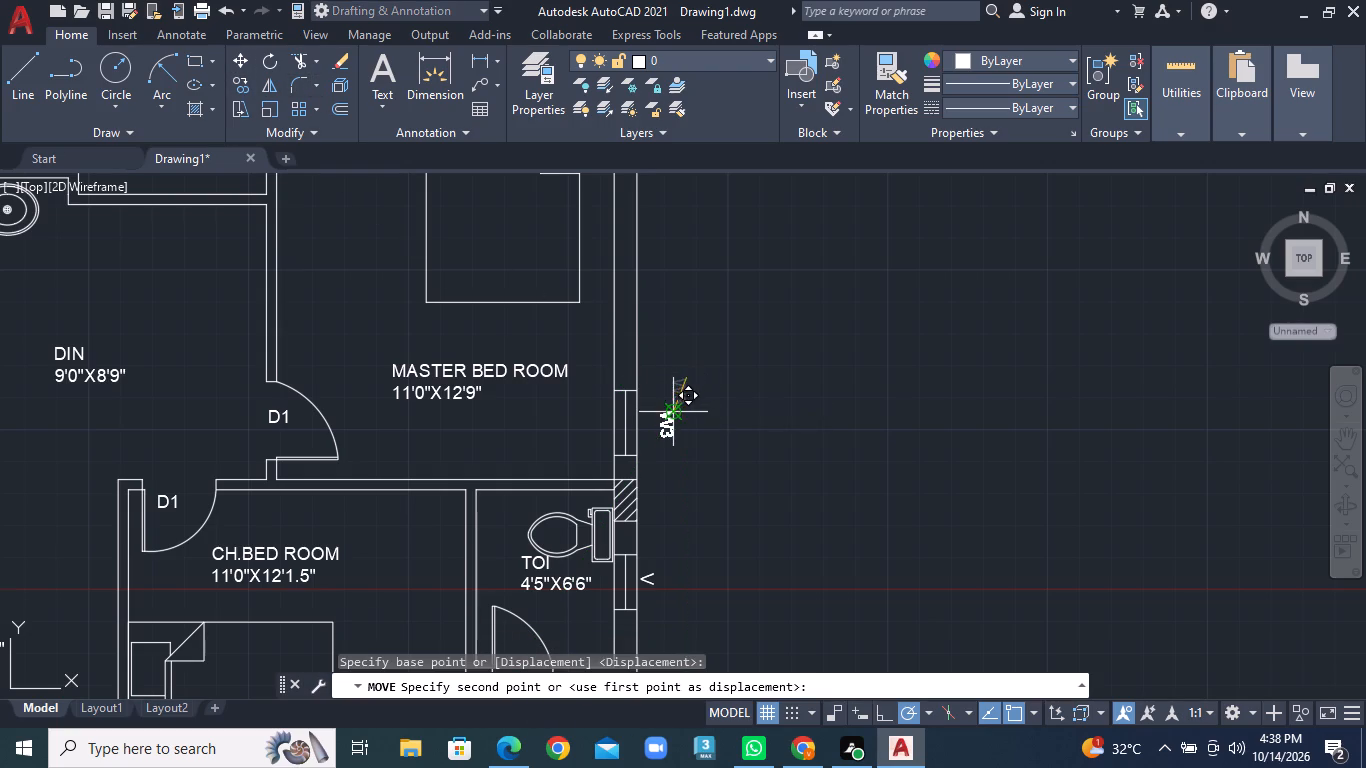
scroll(660, 410, up, 3)
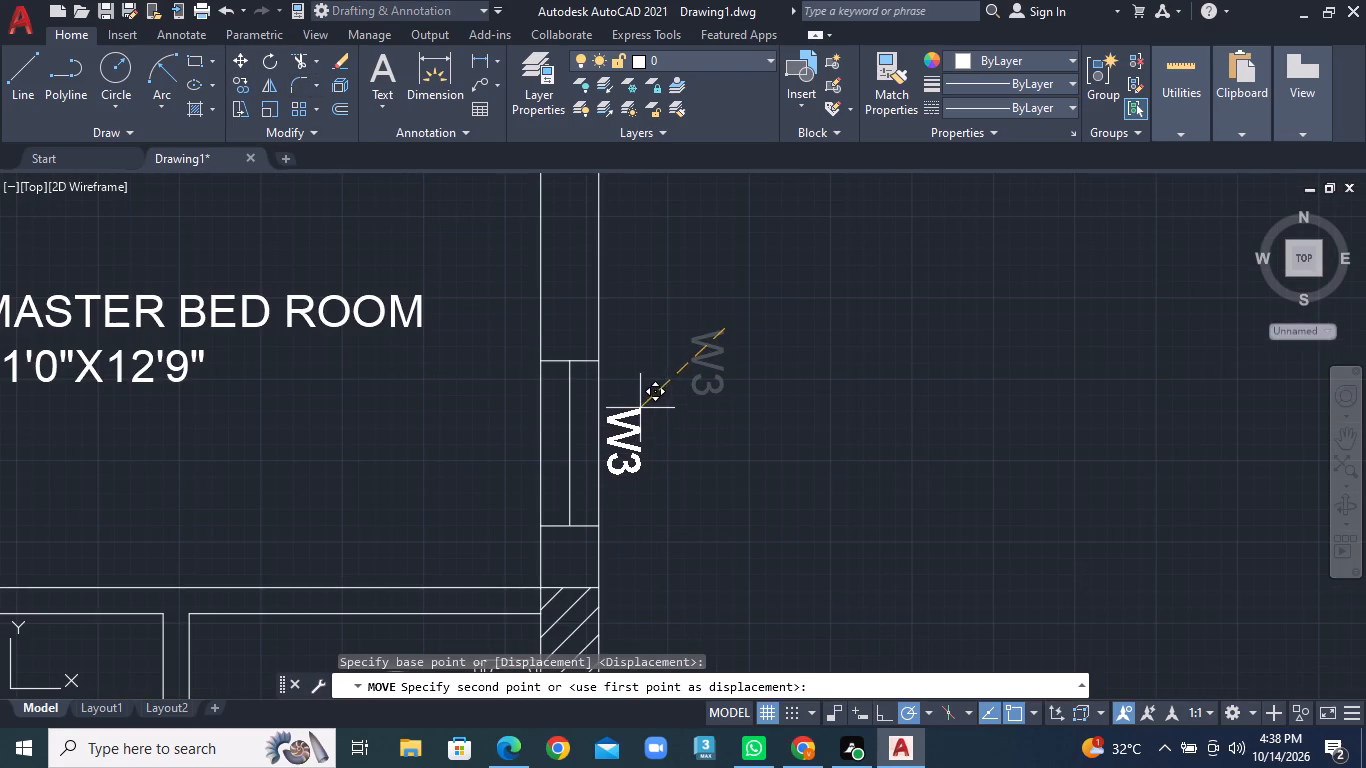
click(640, 403)
Add the multiline text label D2 inside the door swing between TOI 4'5"X6'6" and BALCONY in the lower unit.
scroll(829, 415, down, 2)
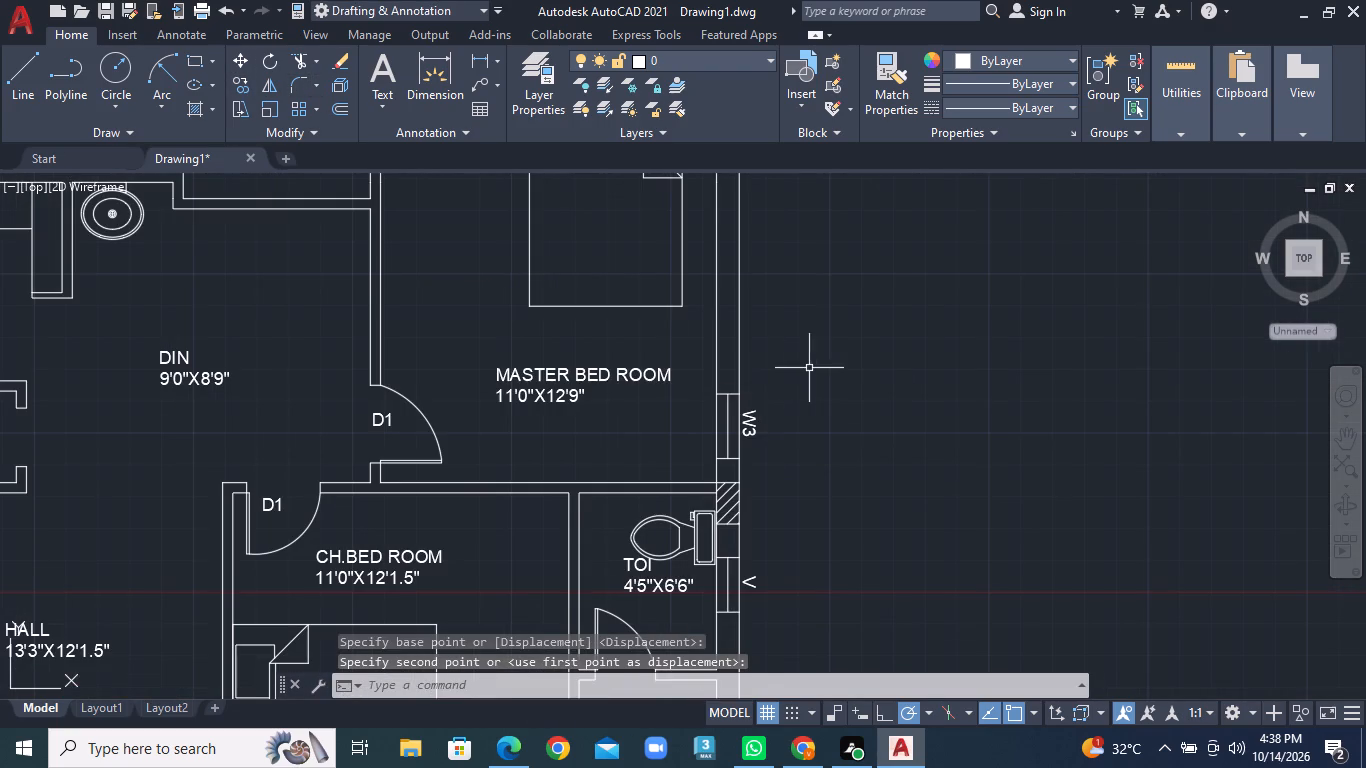
scroll(822, 368, down, 1)
middle_drag(812, 296, 979, 235)
middle_drag(998, 218, 1010, 209)
scroll(445, 488, up, 1)
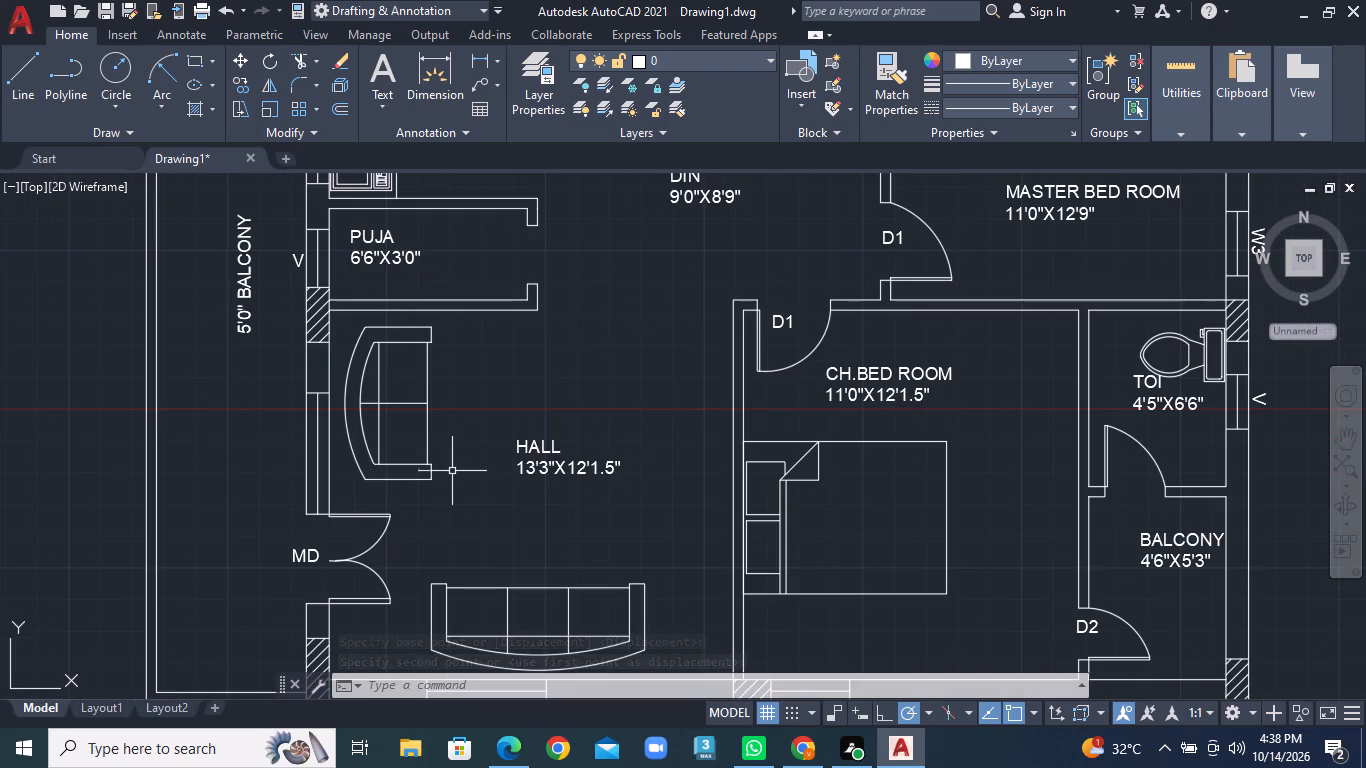
middle_drag(813, 509, 769, 489)
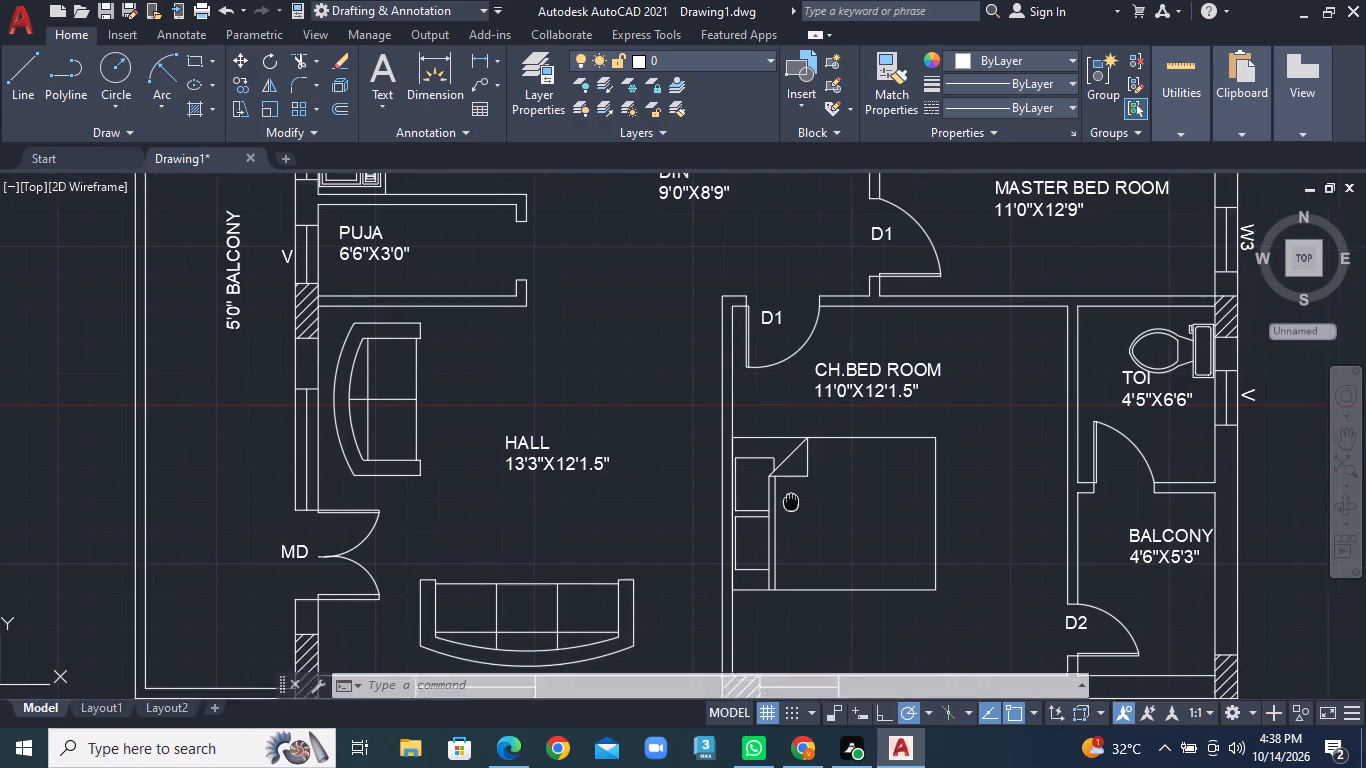
middle_drag(769, 489, 664, 394)
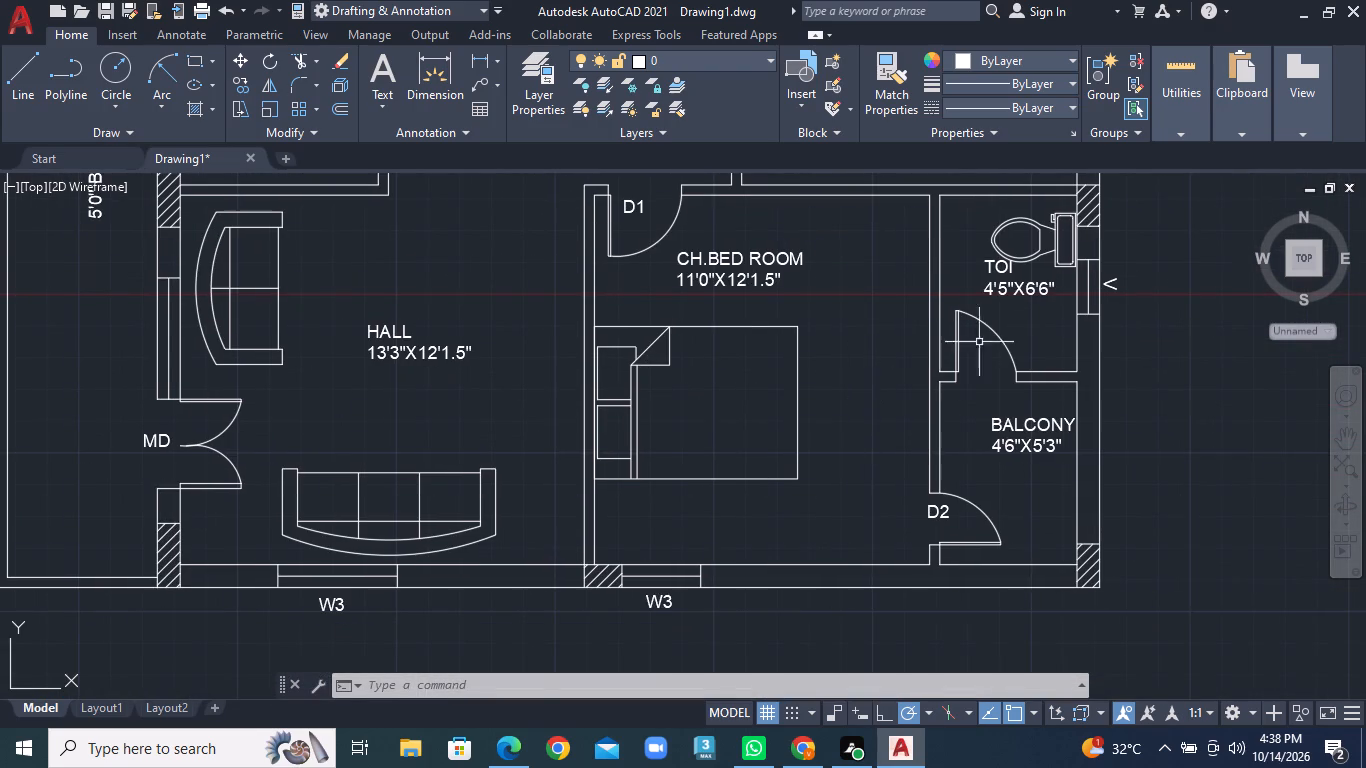
scroll(999, 340, up, 2)
right_click(922, 377)
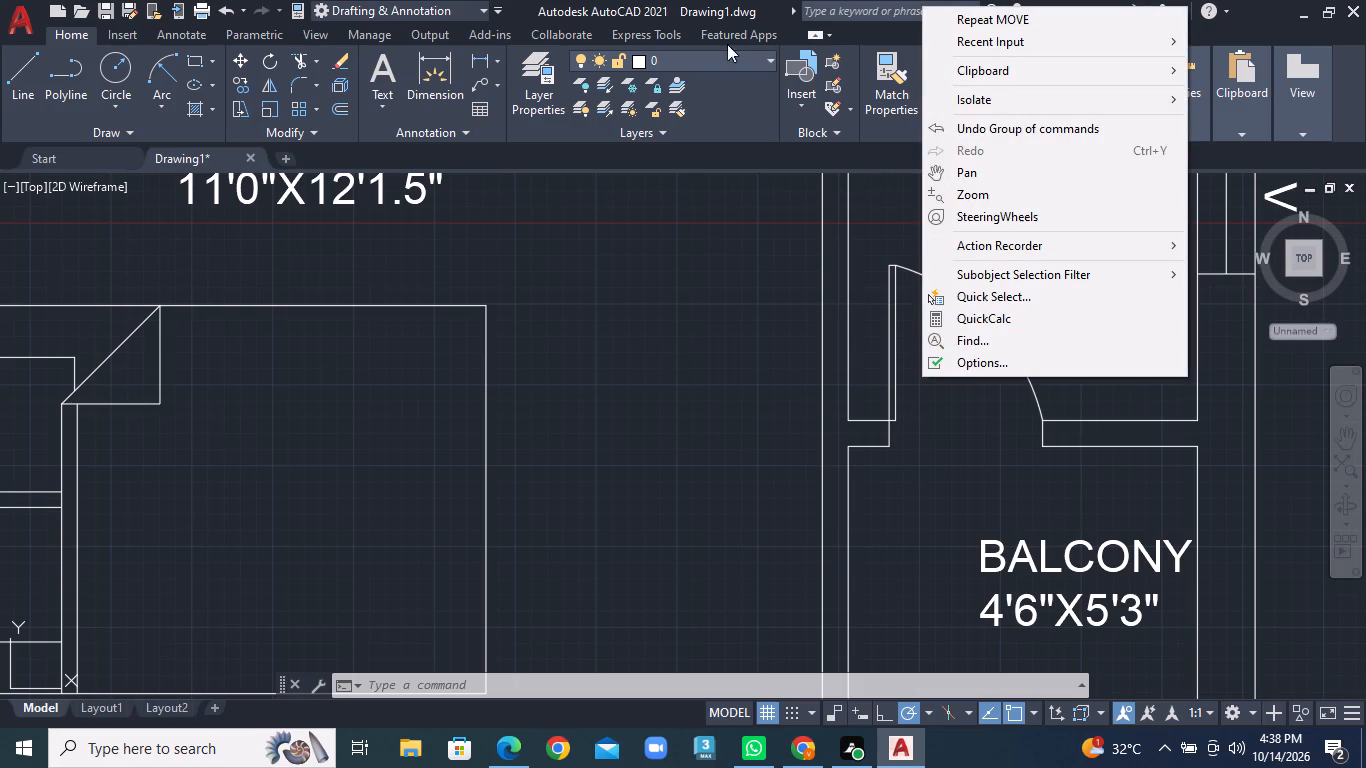
click(381, 100)
click(407, 135)
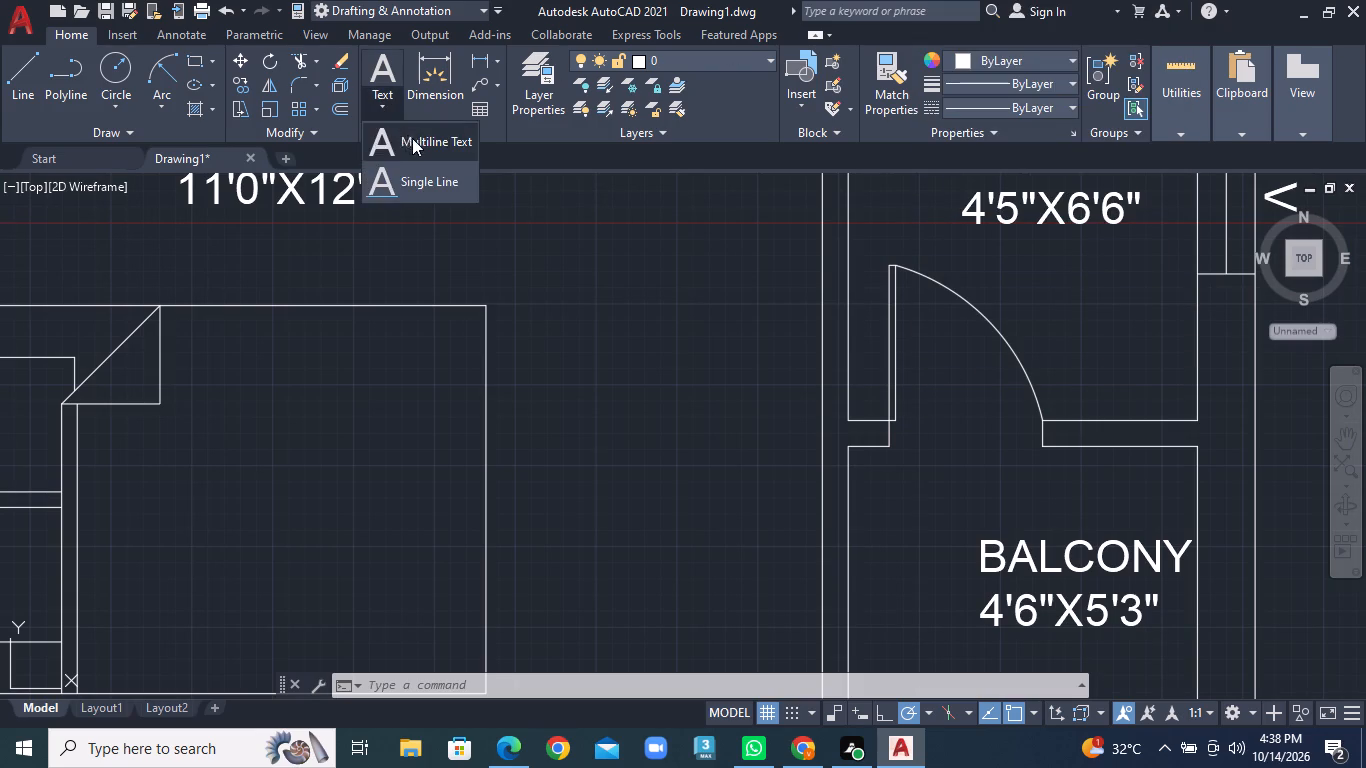
click(917, 347)
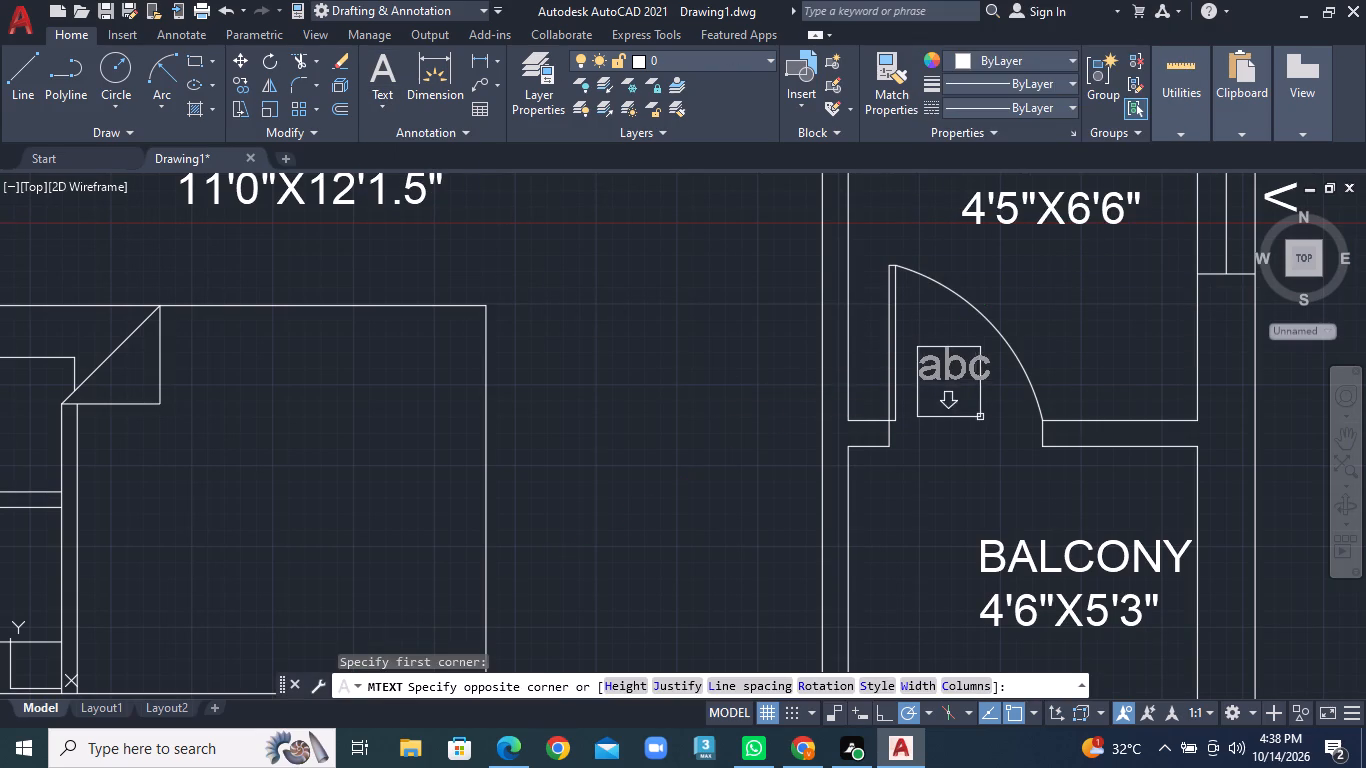
click(980, 418)
text(D2)
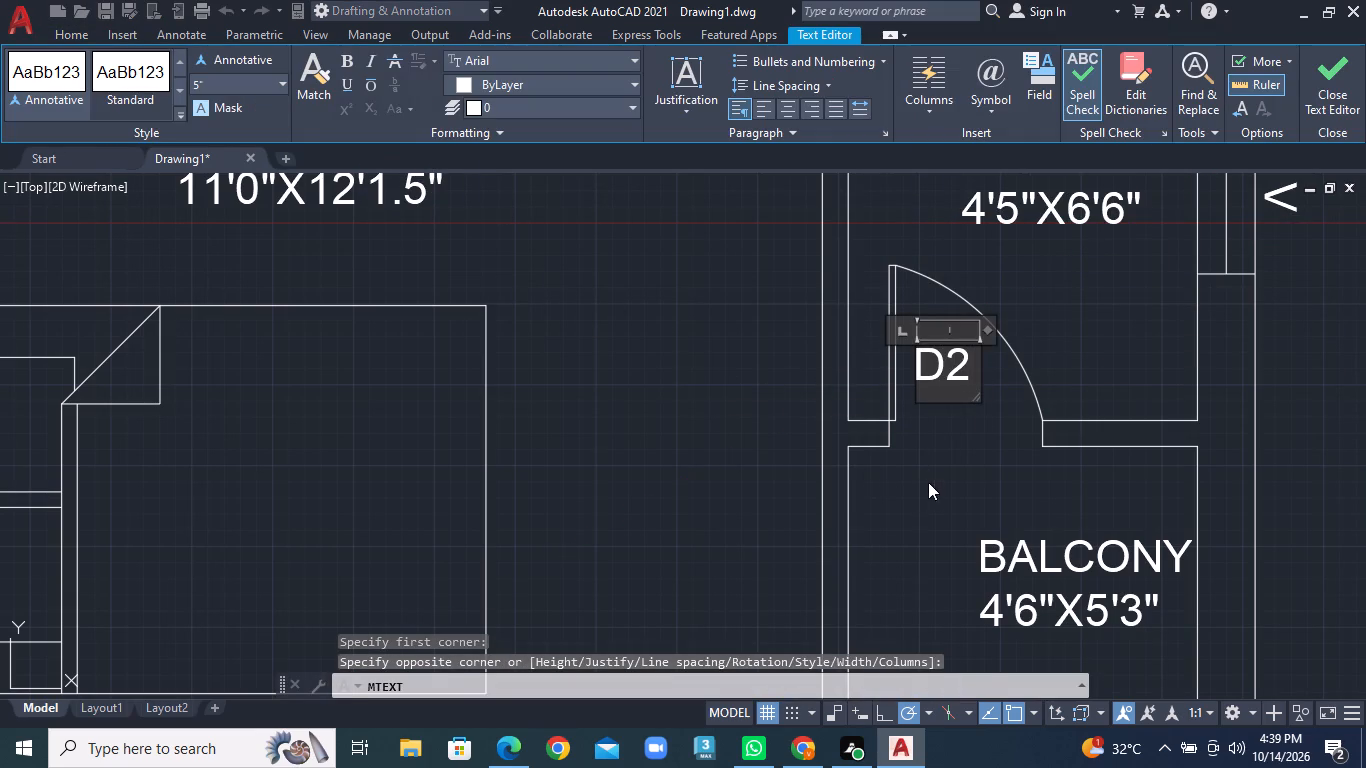
click(929, 481)
Move the bed in the lower unit's MASTER BED ROOM about 3'-8" west, towards the wall shared with TOI.
scroll(947, 465, down, 2)
middle_drag(1061, 439, 884, 366)
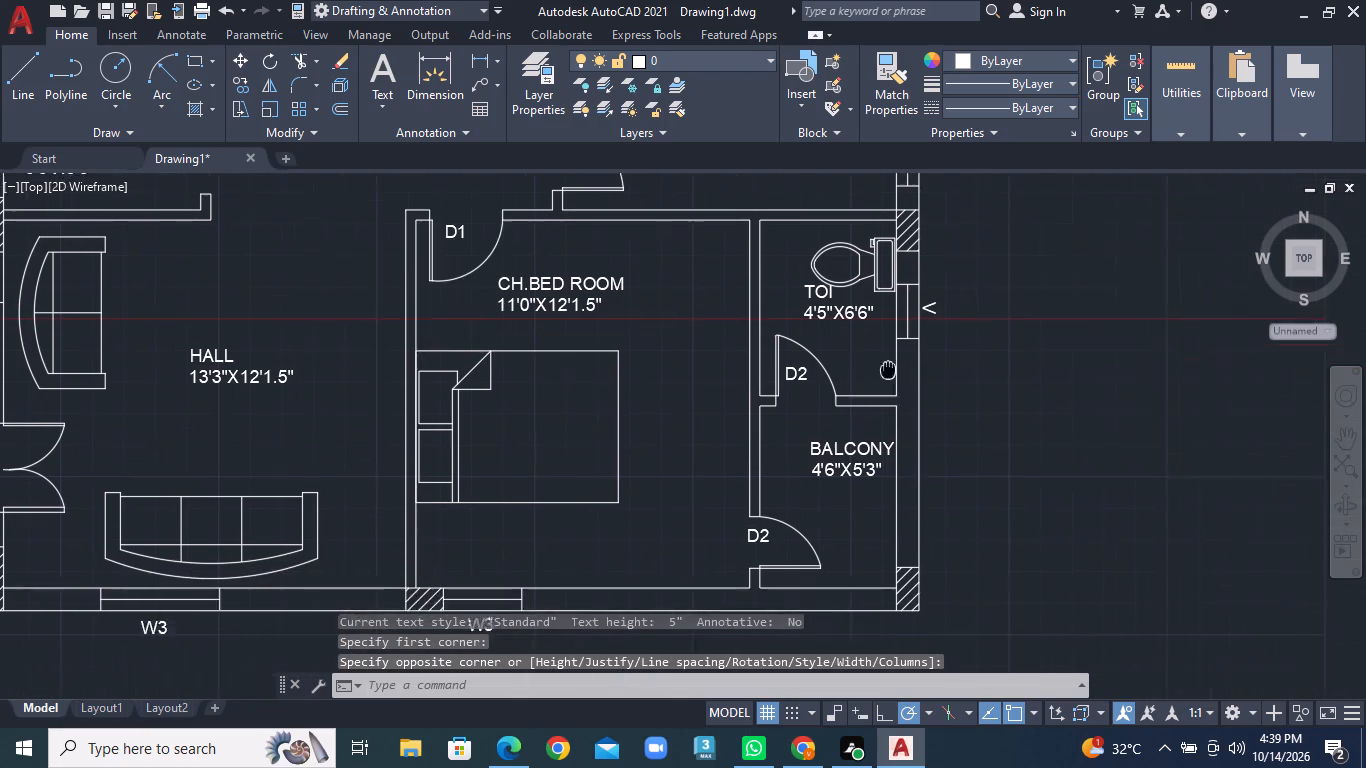
middle_drag(884, 366, 881, 364)
middle_drag(895, 403, 881, 408)
middle_drag(877, 412, 865, 547)
middle_drag(756, 255, 749, 348)
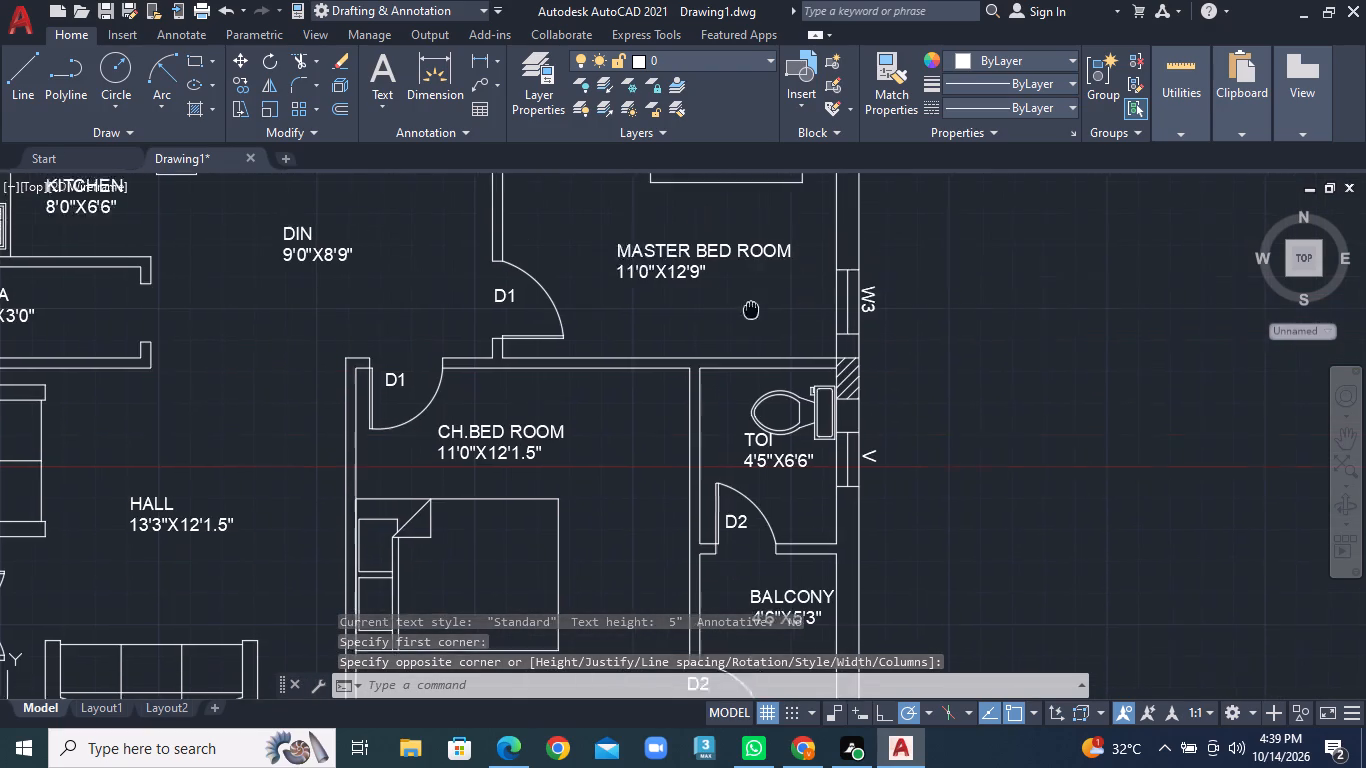
middle_drag(749, 348, 743, 471)
middle_drag(754, 352, 774, 515)
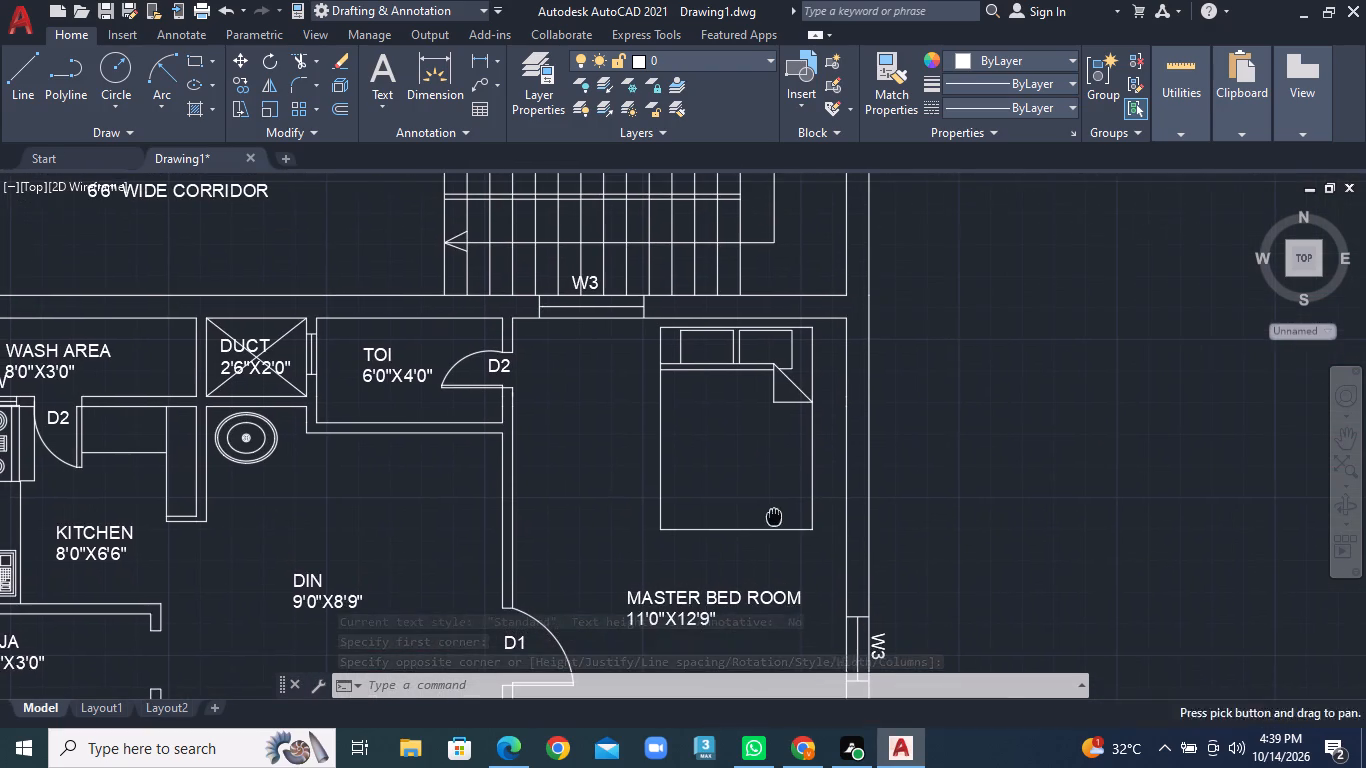
click(670, 343)
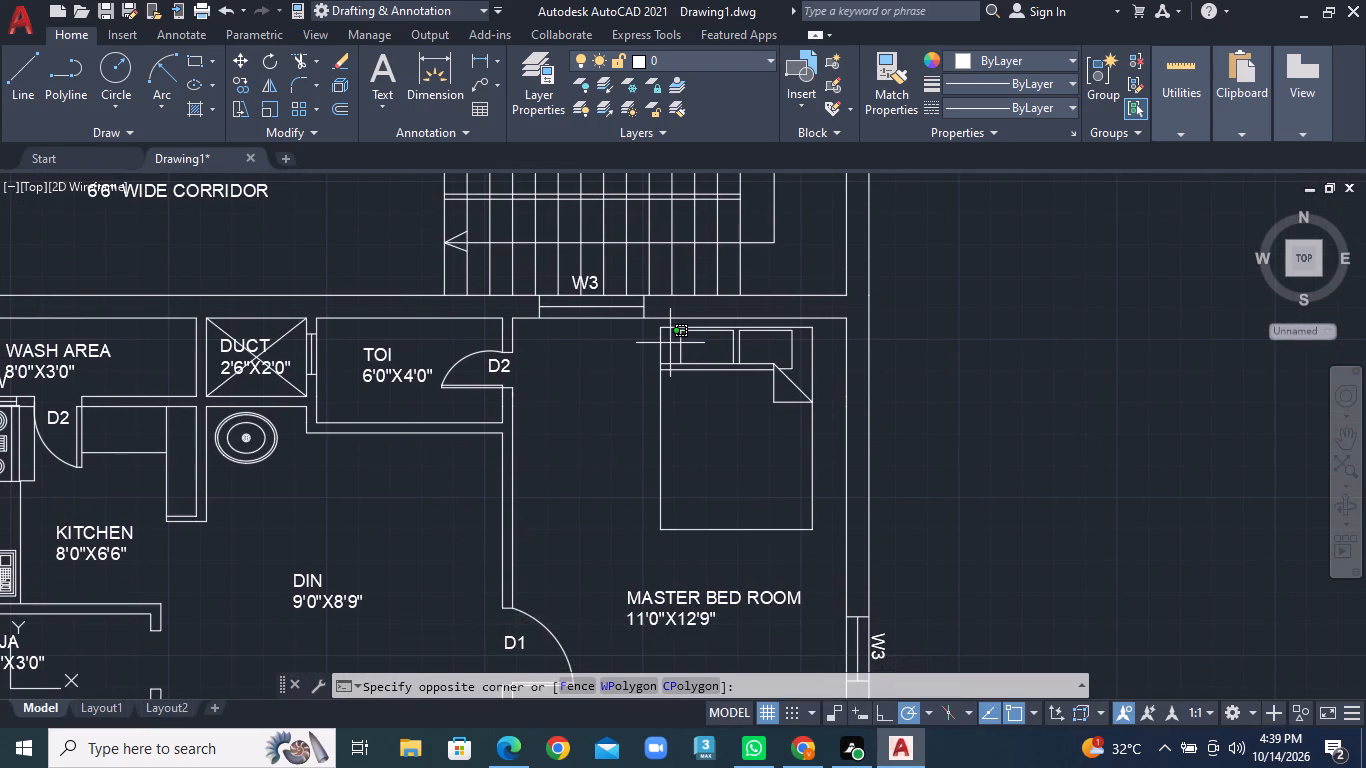
click(690, 333)
click(696, 328)
right_click(696, 328)
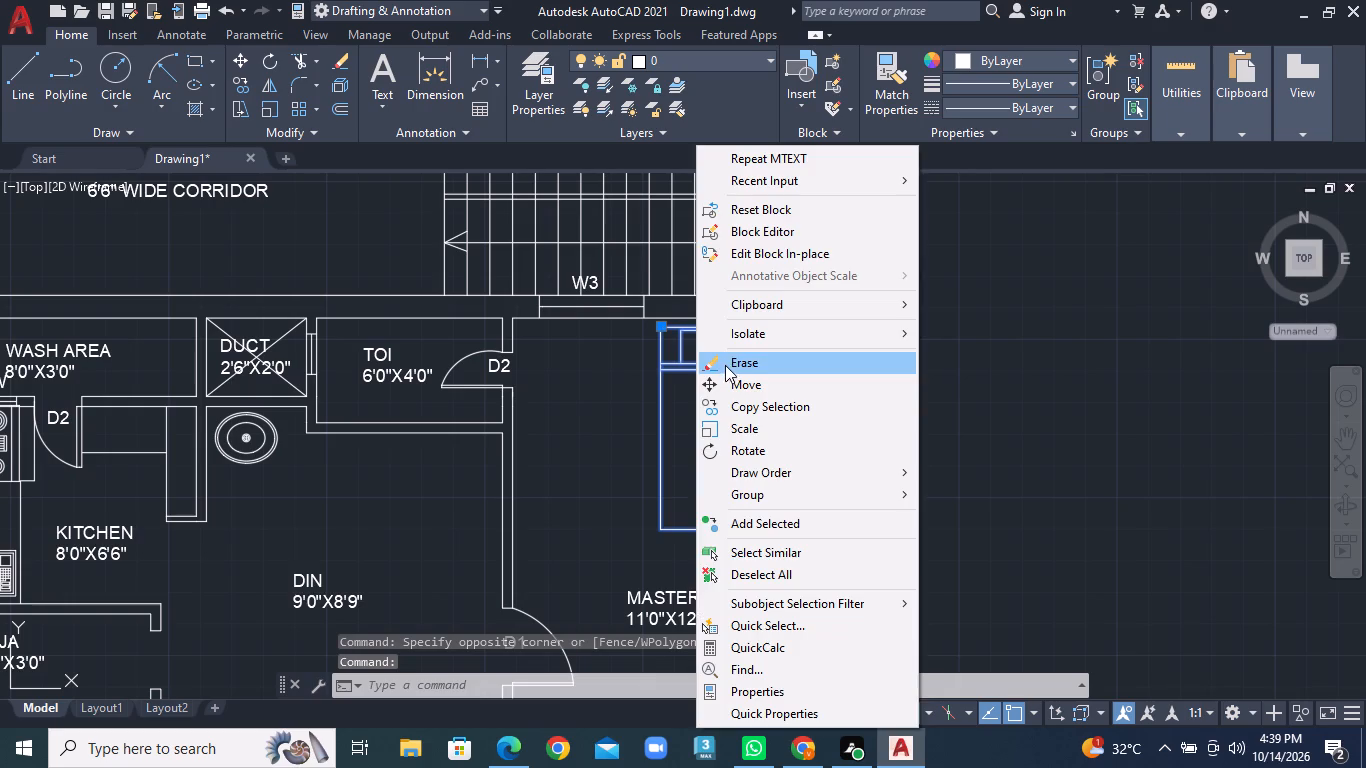
click(732, 379)
click(704, 359)
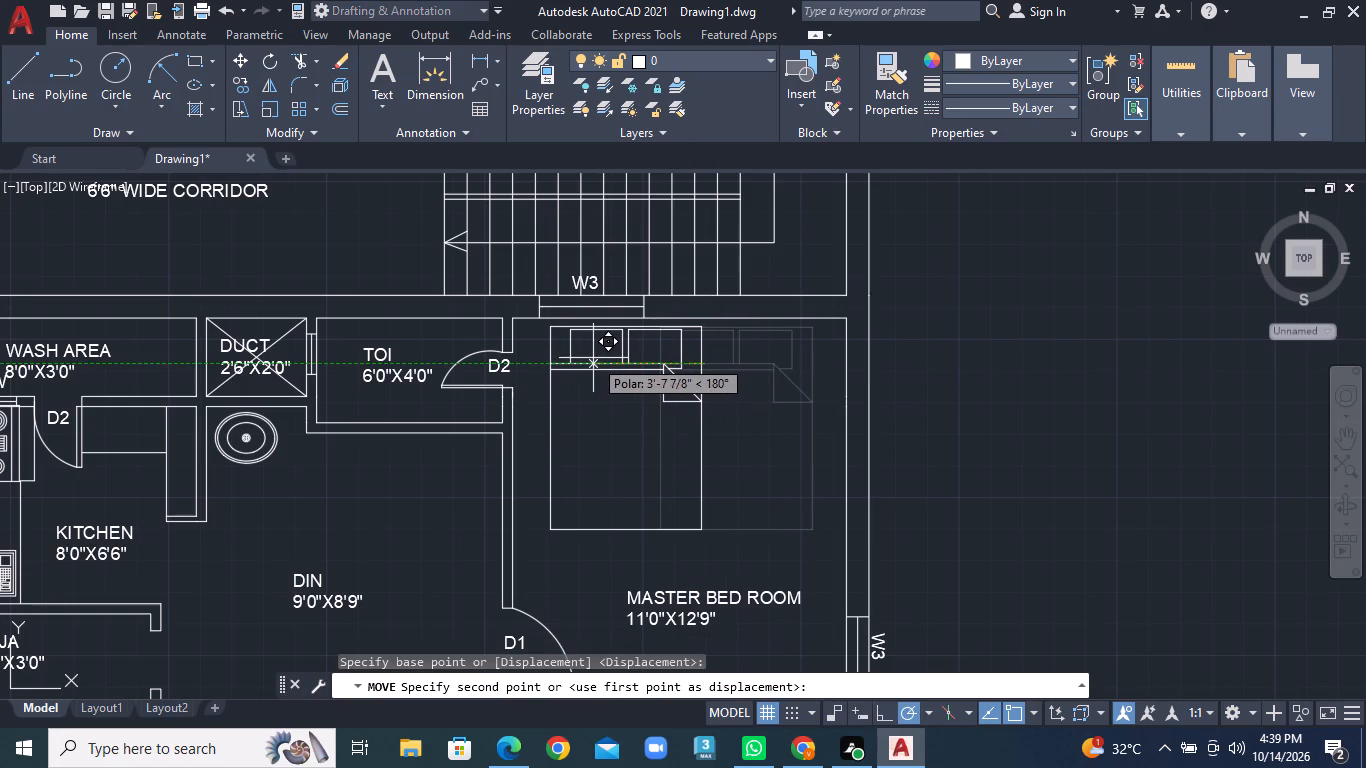
click(592, 356)
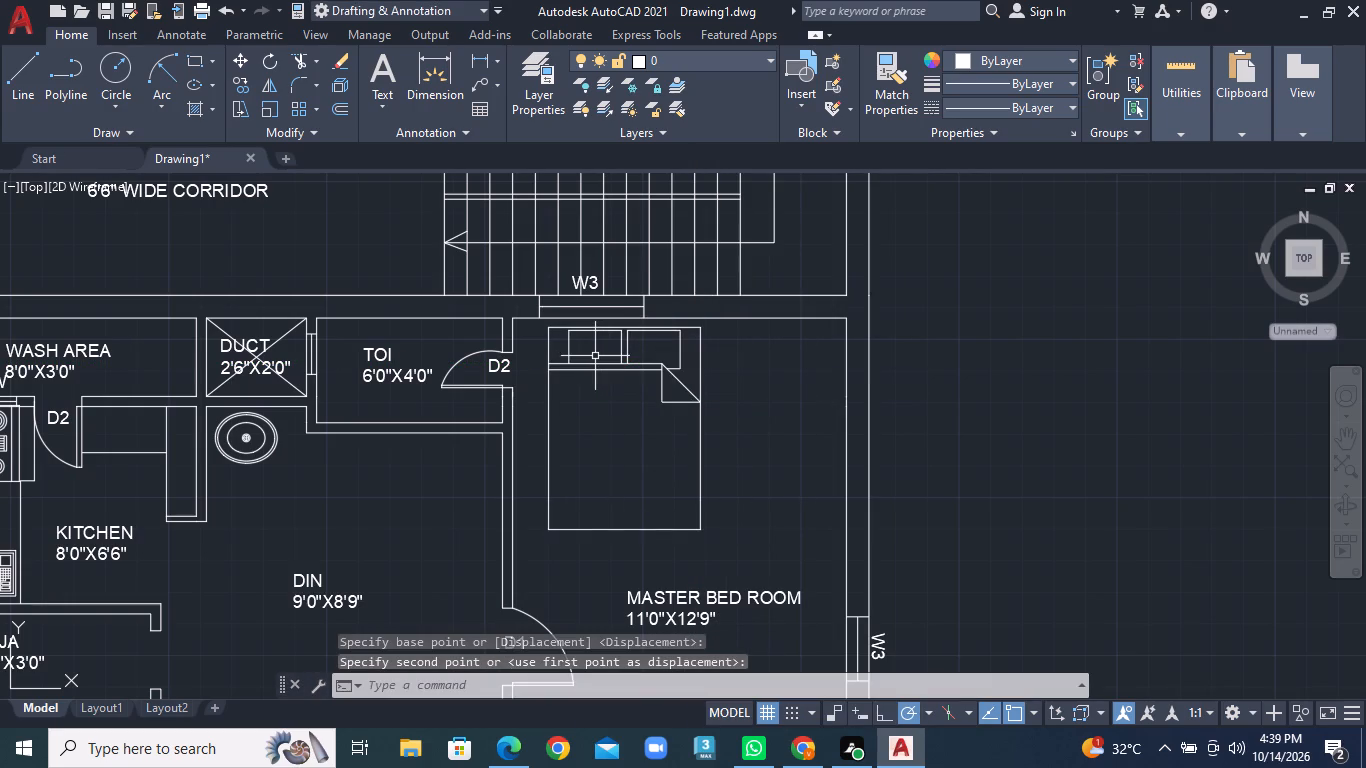
Draw a rectangular wardrobe outline along the lower unit's MASTER BED ROOM east wall, from above the W3 window to the north wall.
double_click(26, 86)
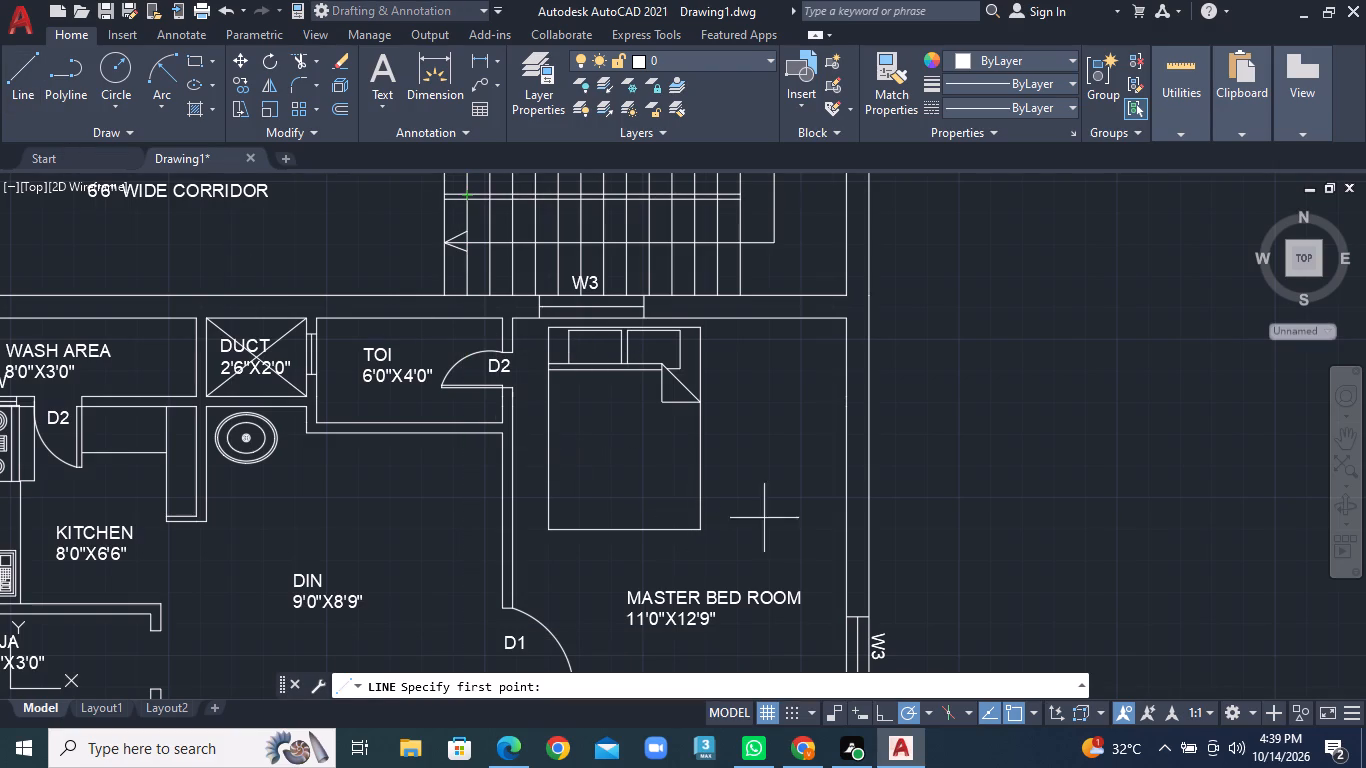
click(847, 575)
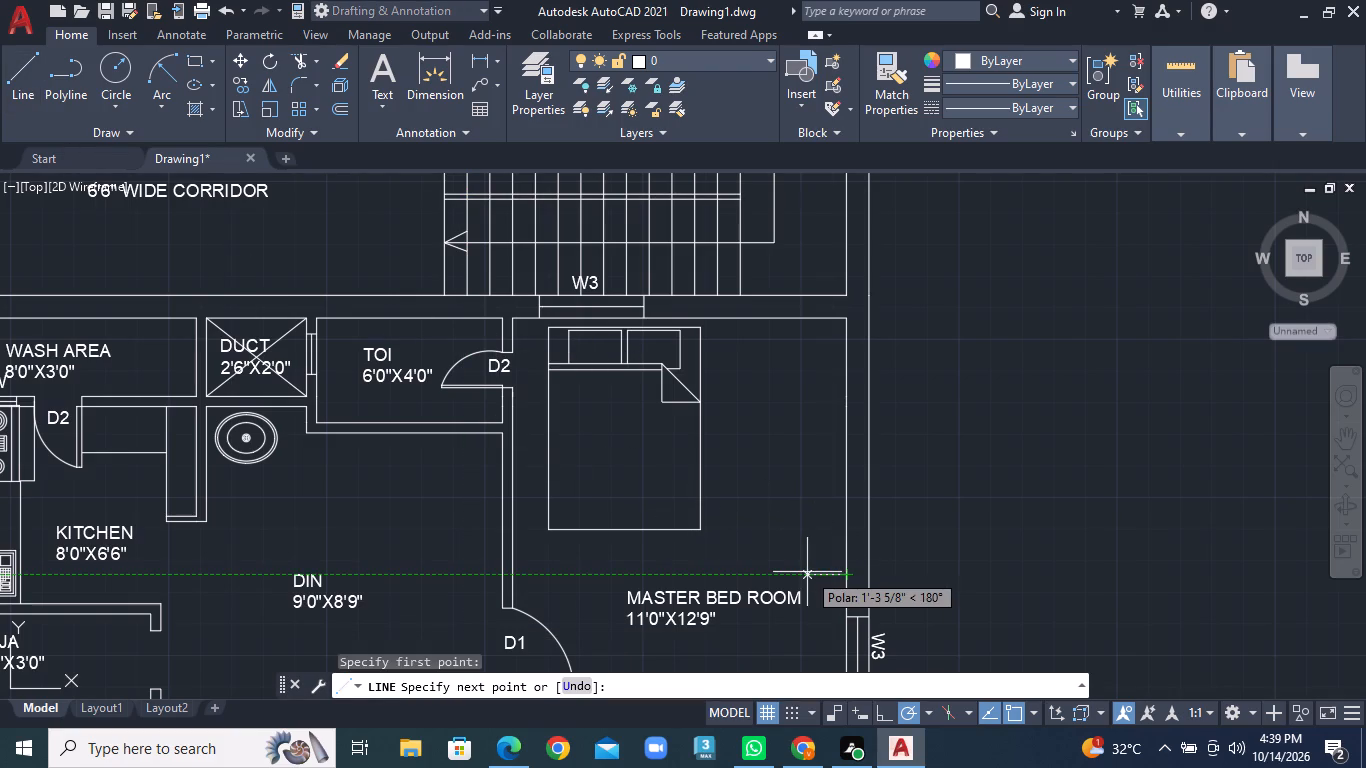
click(770, 572)
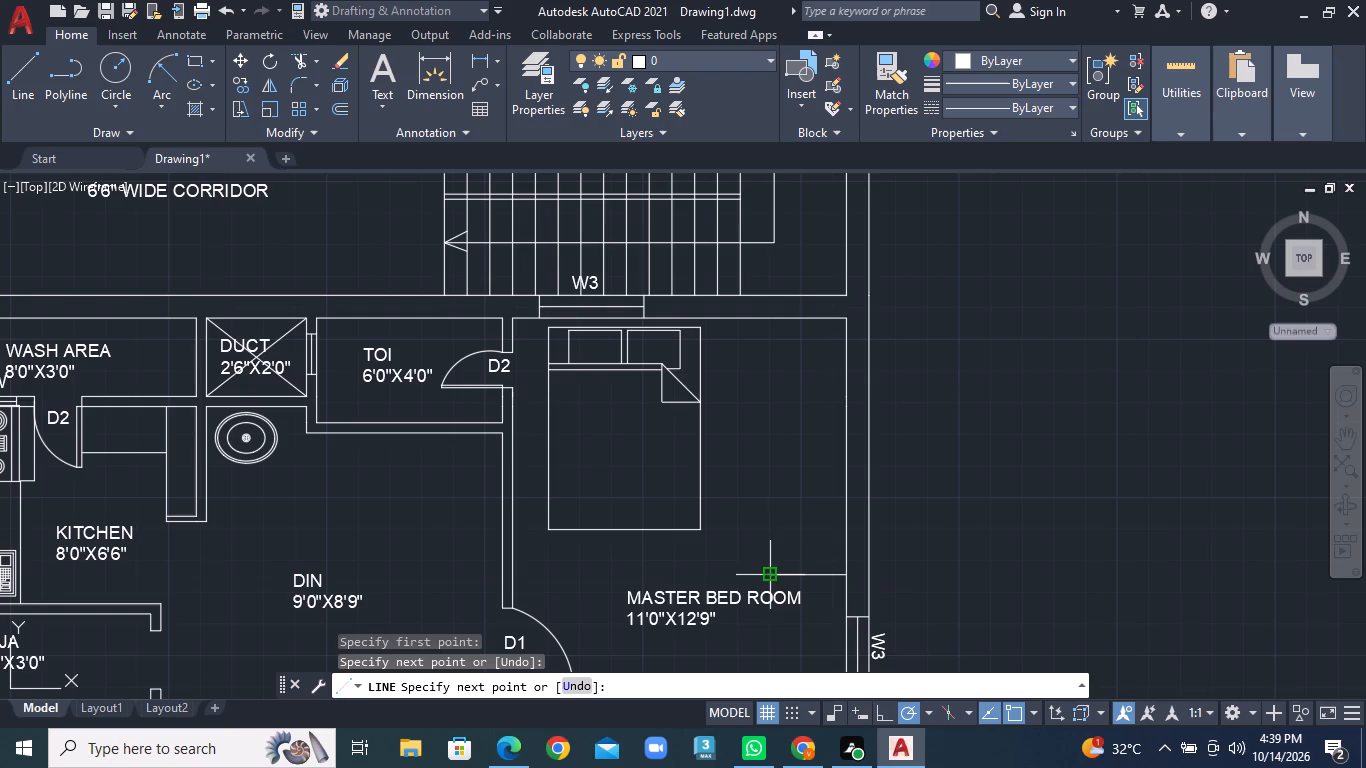
click(778, 314)
right_click(778, 314)
click(813, 330)
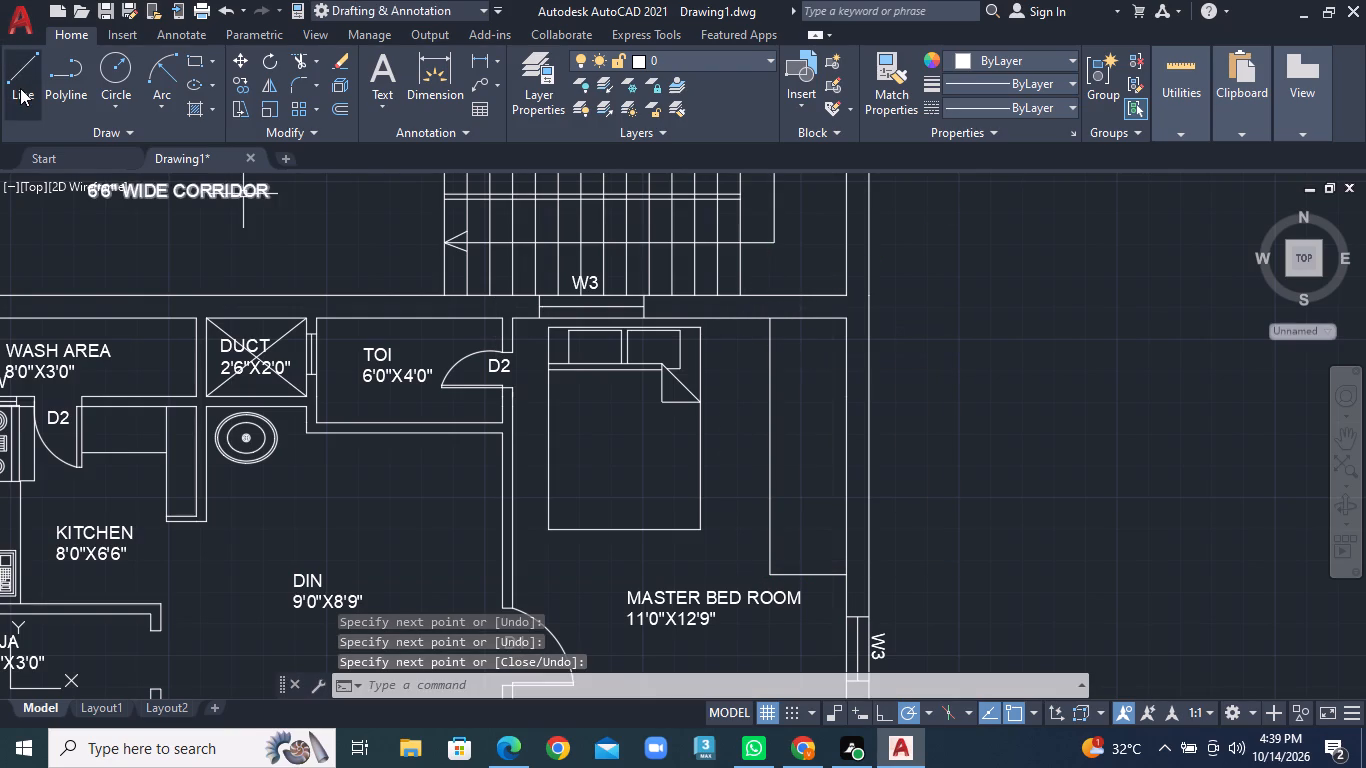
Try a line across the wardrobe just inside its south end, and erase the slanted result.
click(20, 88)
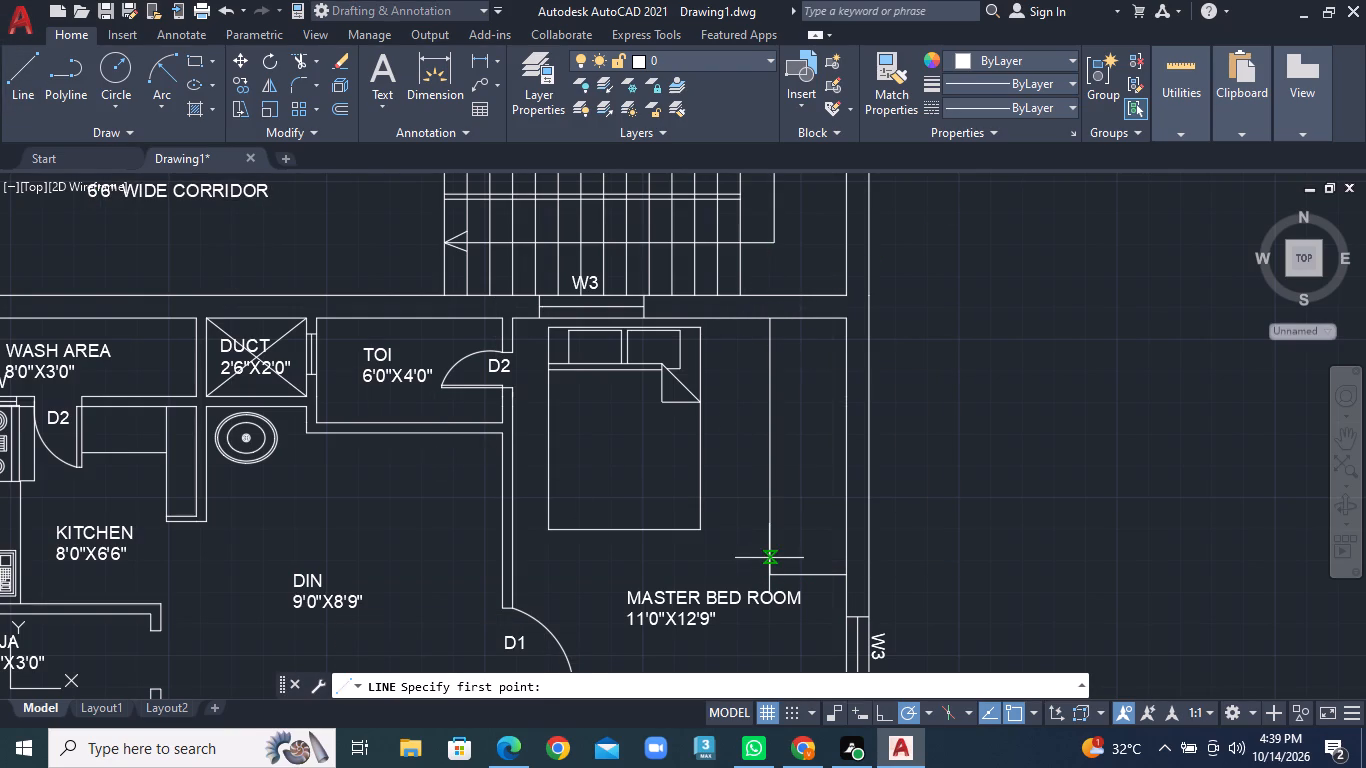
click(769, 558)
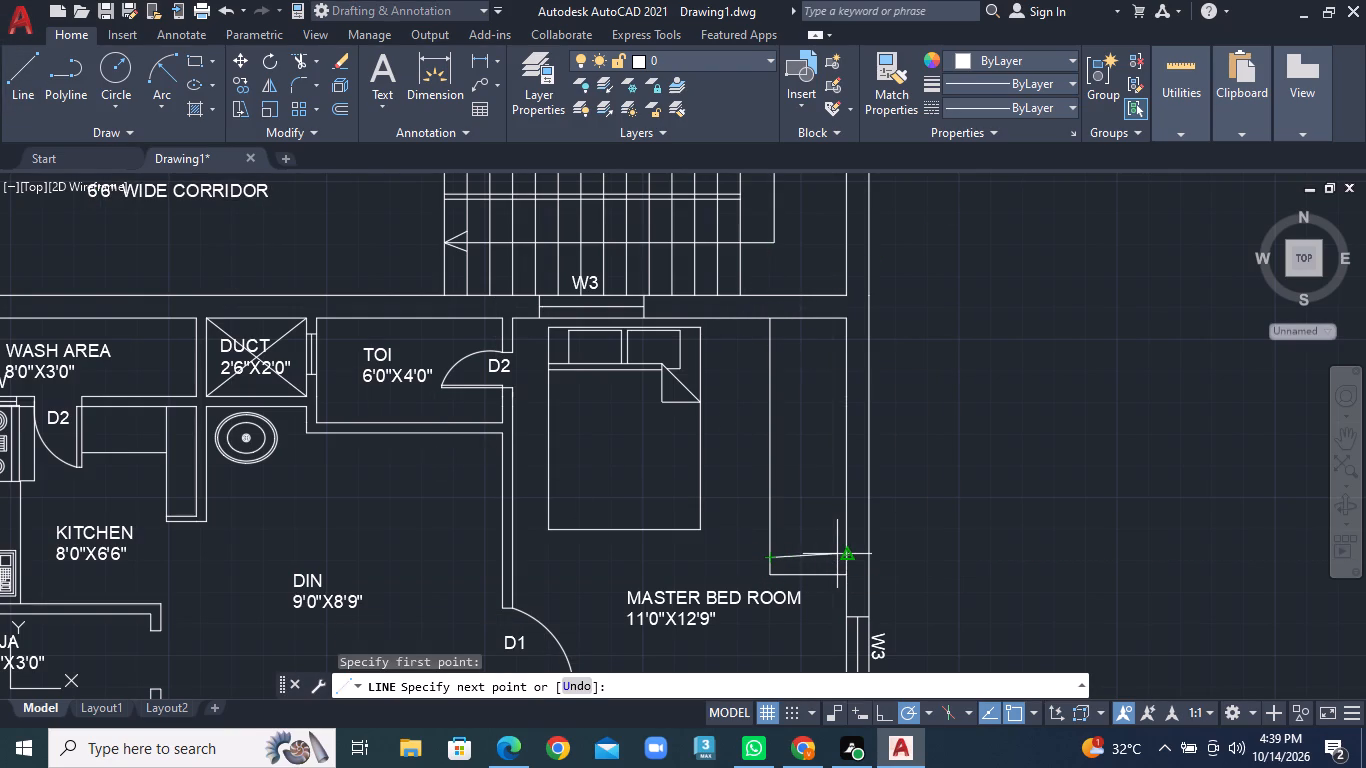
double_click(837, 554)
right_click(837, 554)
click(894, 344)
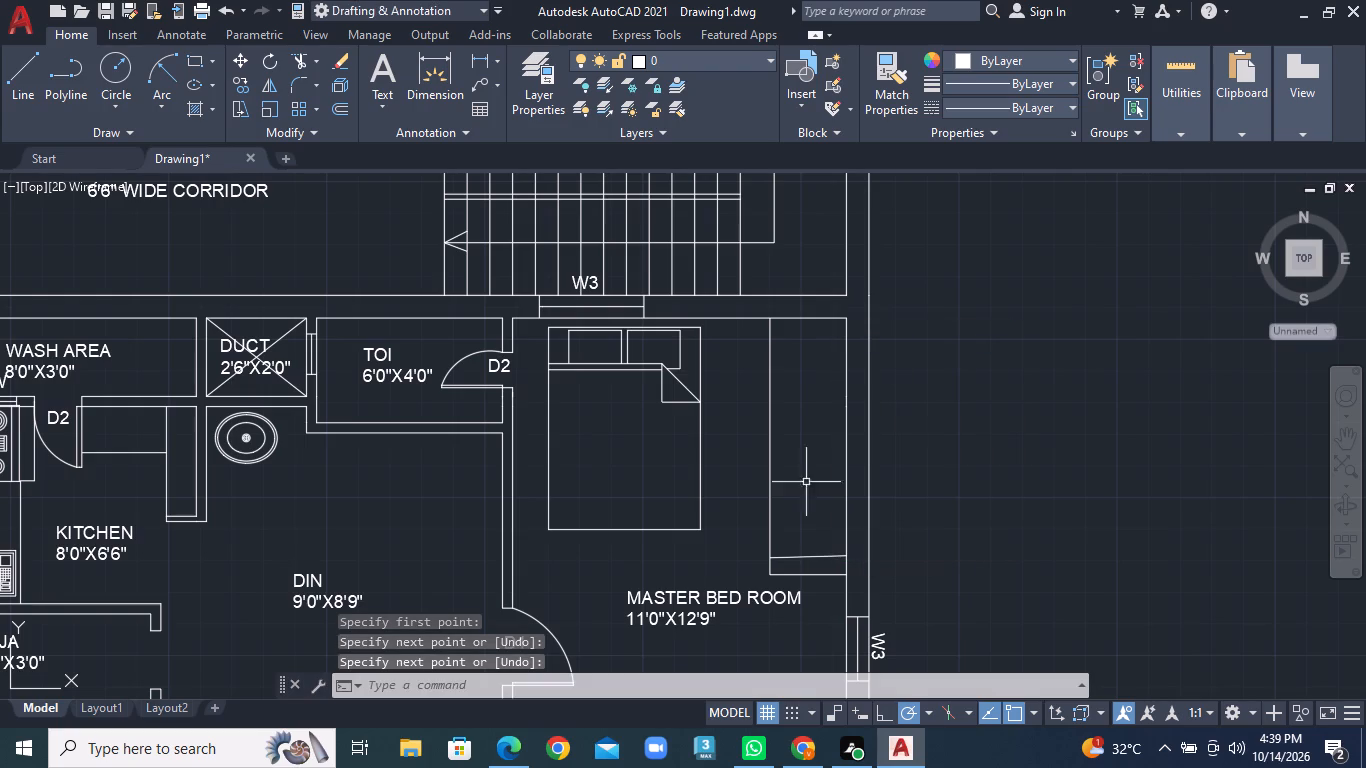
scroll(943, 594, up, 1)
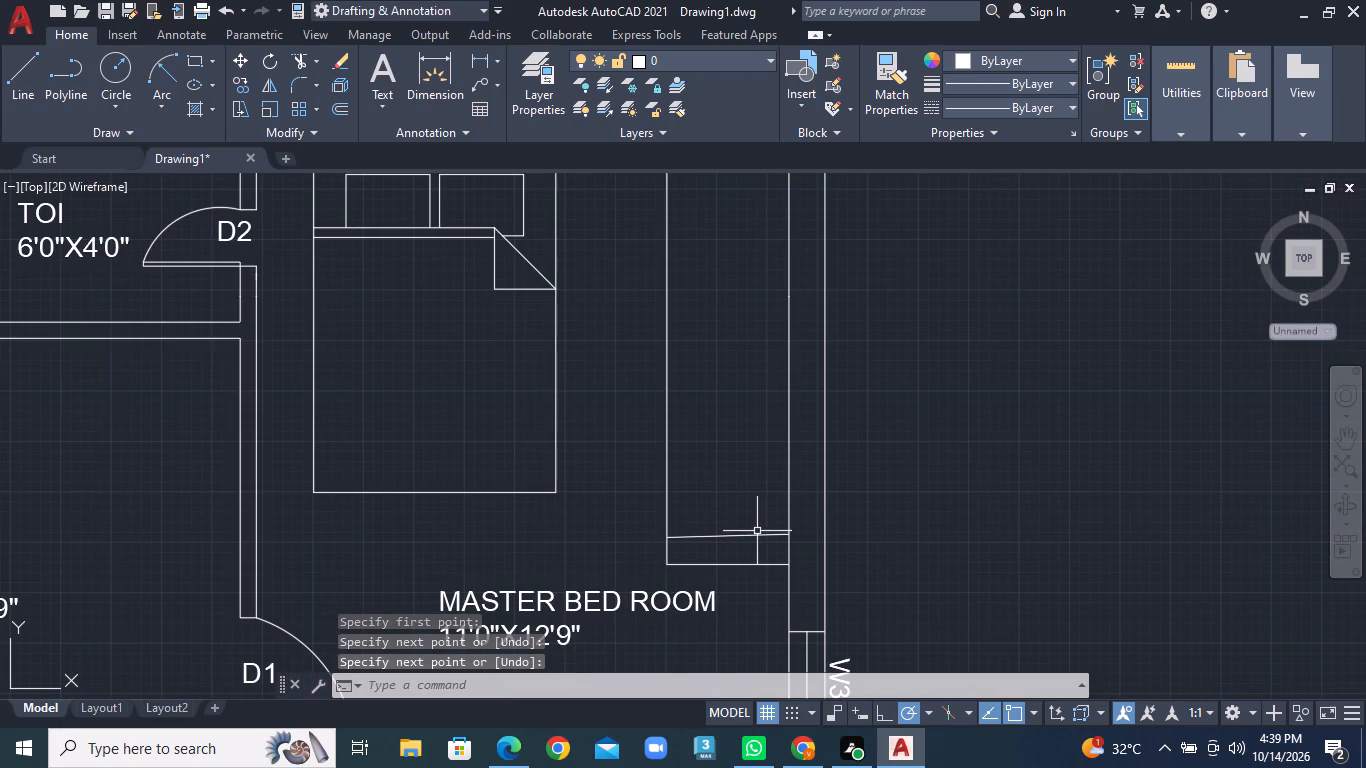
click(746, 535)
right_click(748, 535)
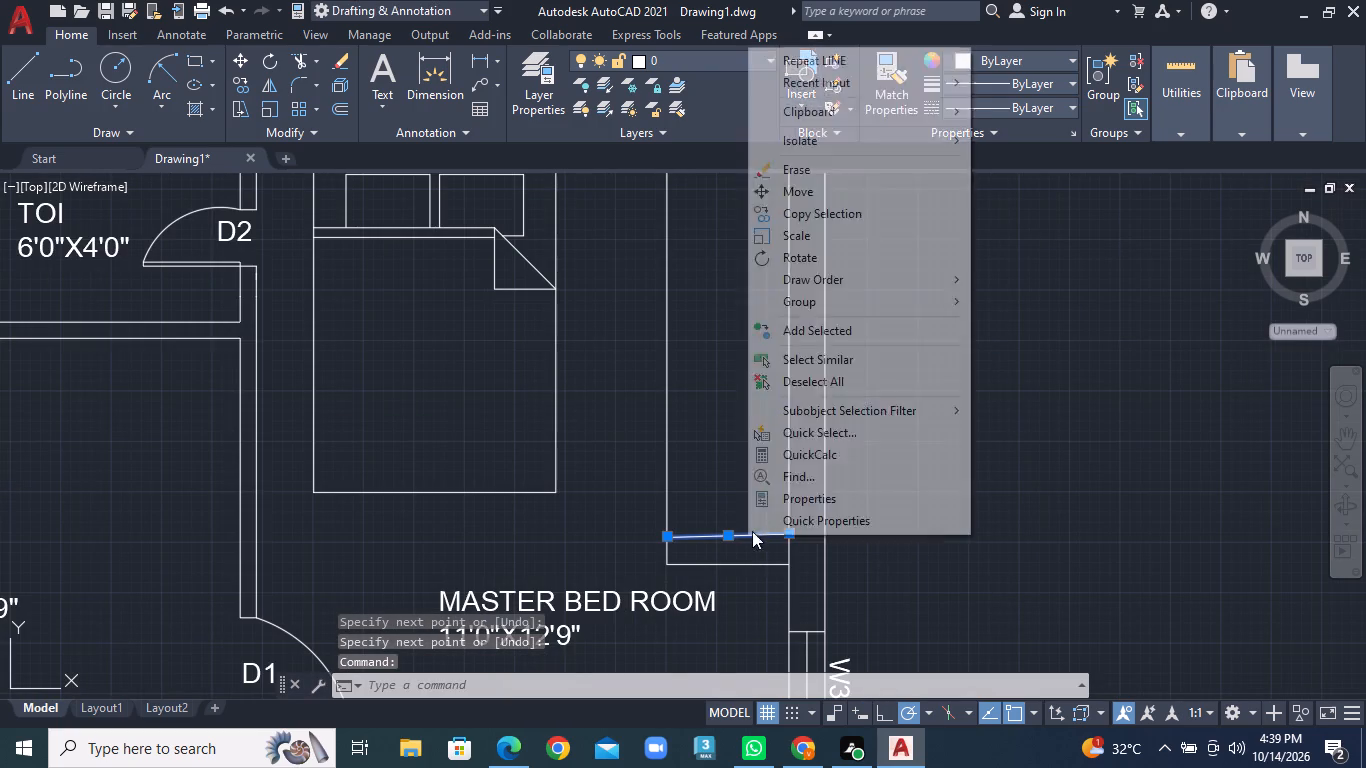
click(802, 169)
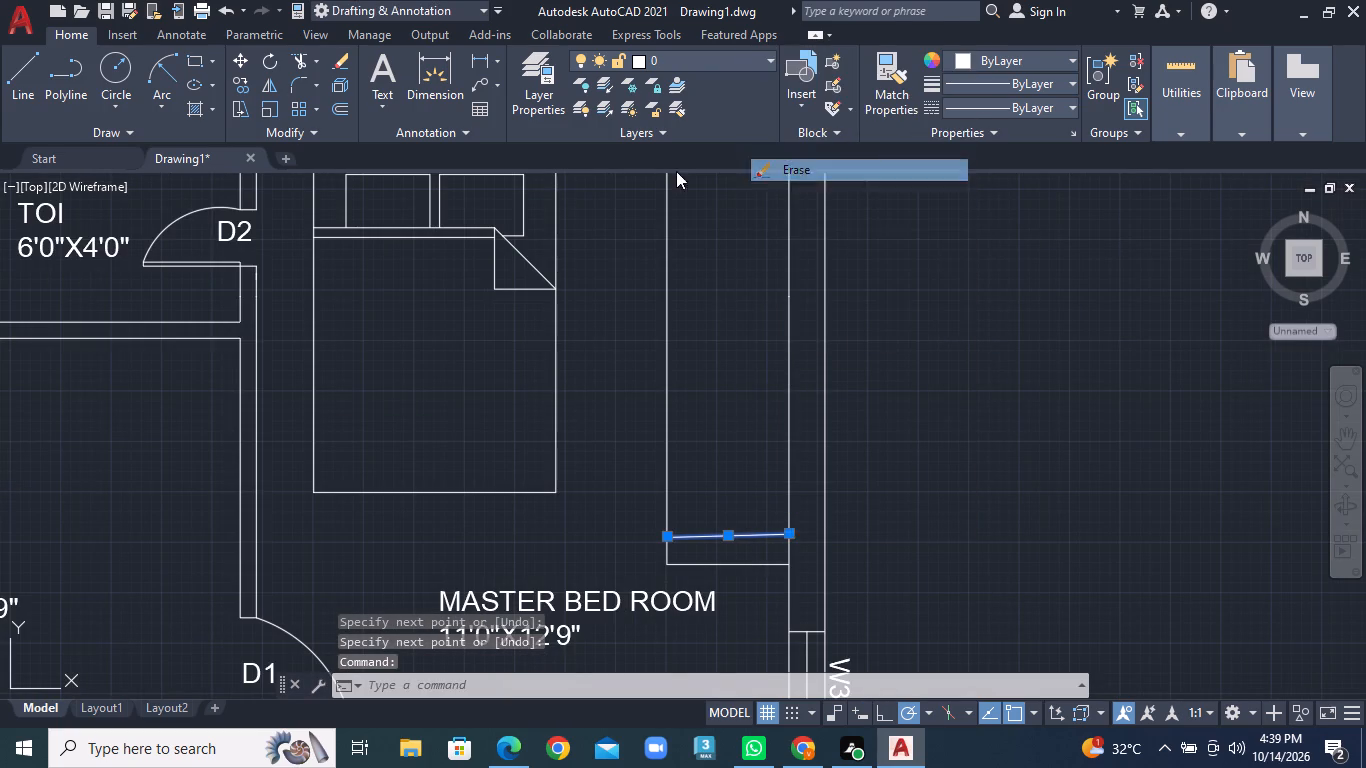
Draw a straight horizontal line across the wardrobe just inside its south edge, from its west side to the east wall.
click(12, 87)
scroll(687, 646, up, 3)
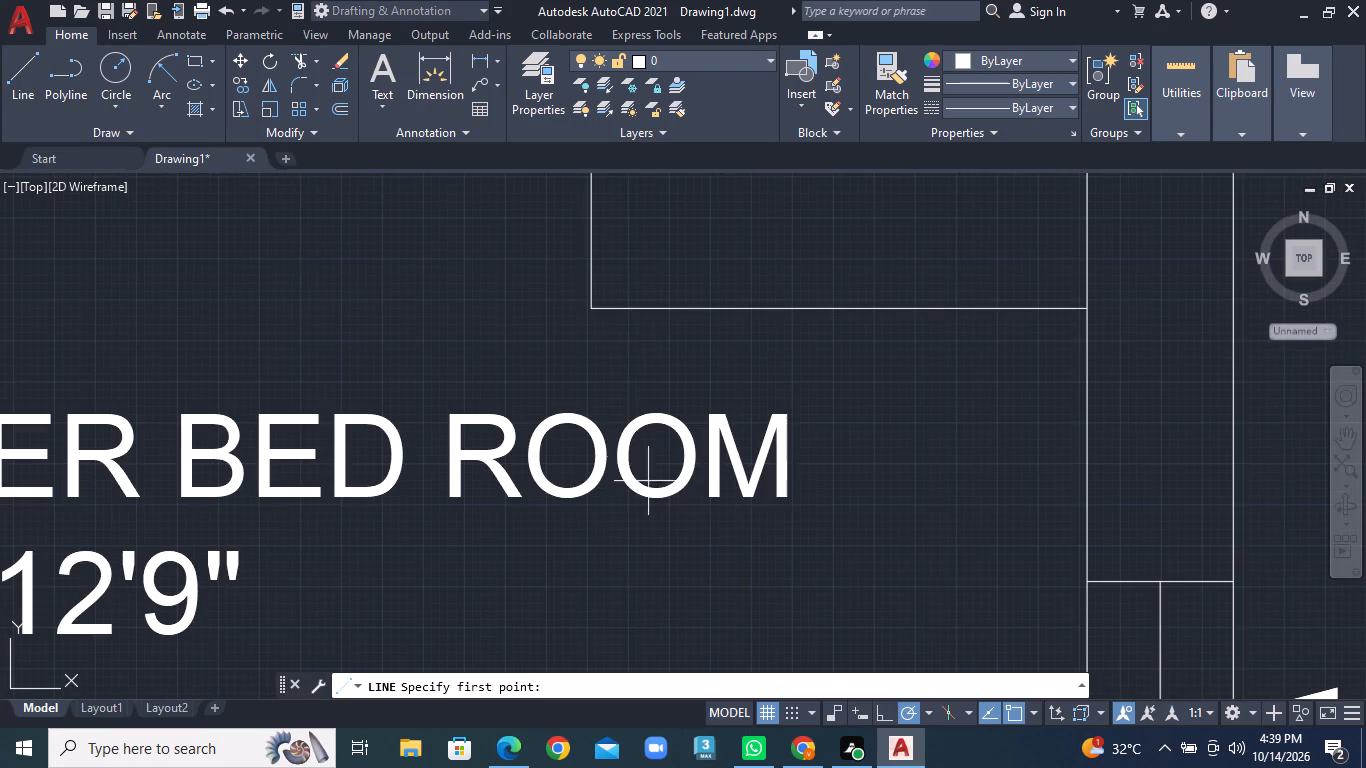
click(593, 246)
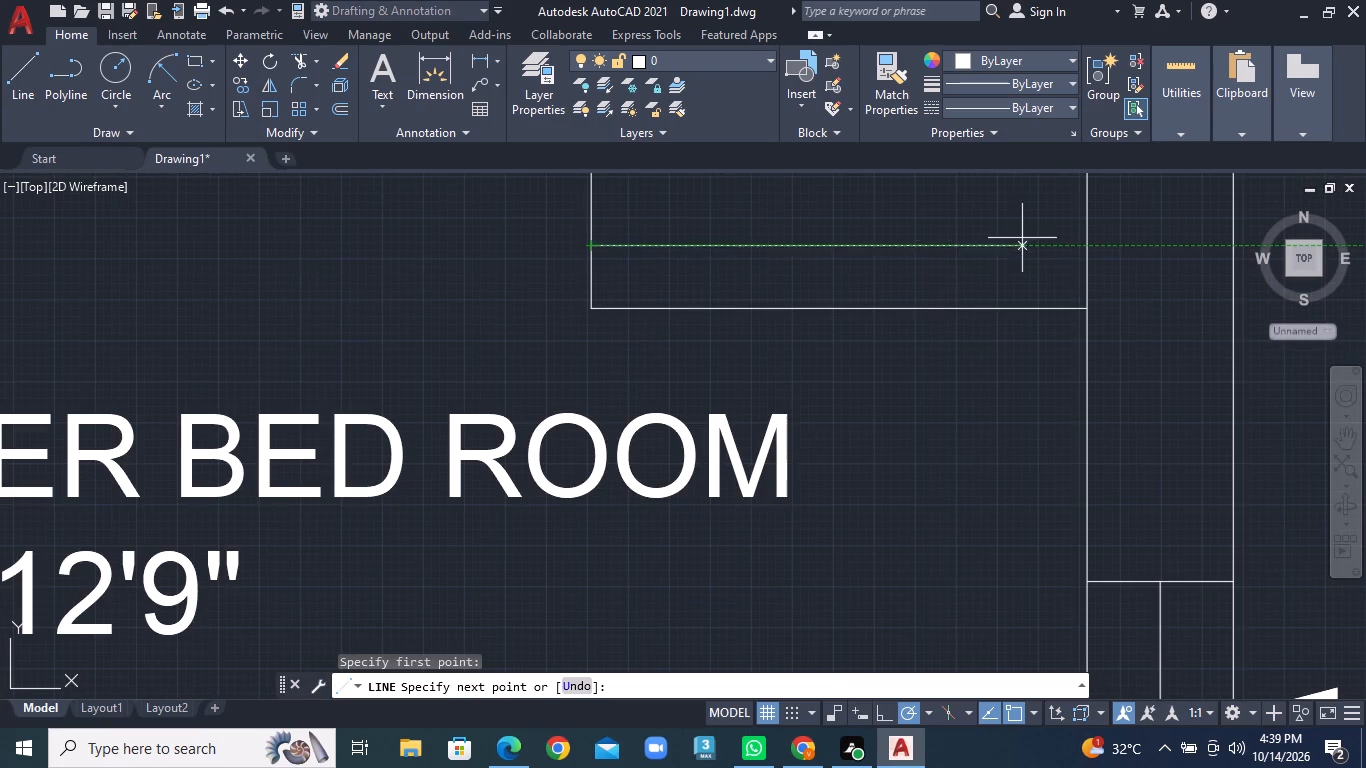
click(1085, 247)
right_click(1085, 247)
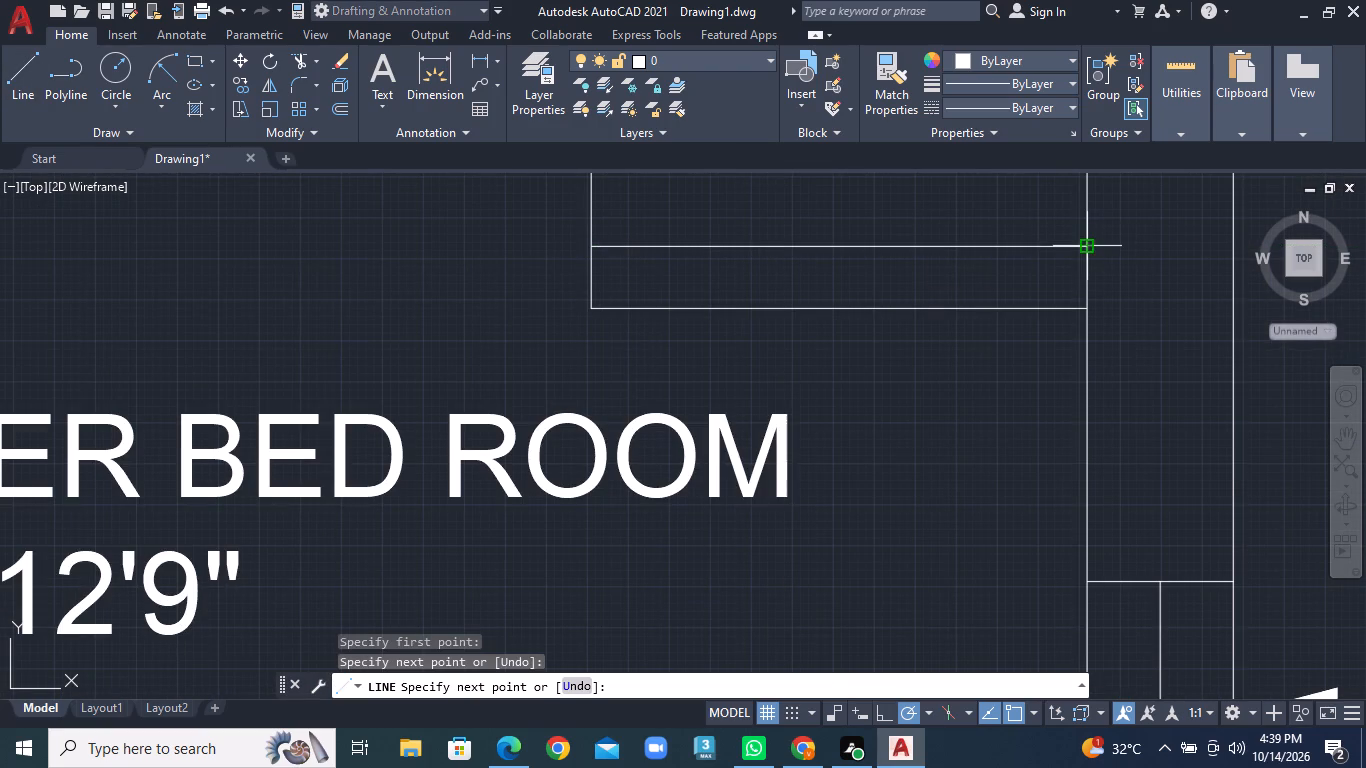
click(1123, 260)
Draw two closely spaced horizontal lines across the wardrobe as a partition, level with the lower part of the bed.
scroll(978, 321, down, 3)
middle_drag(980, 323, 917, 462)
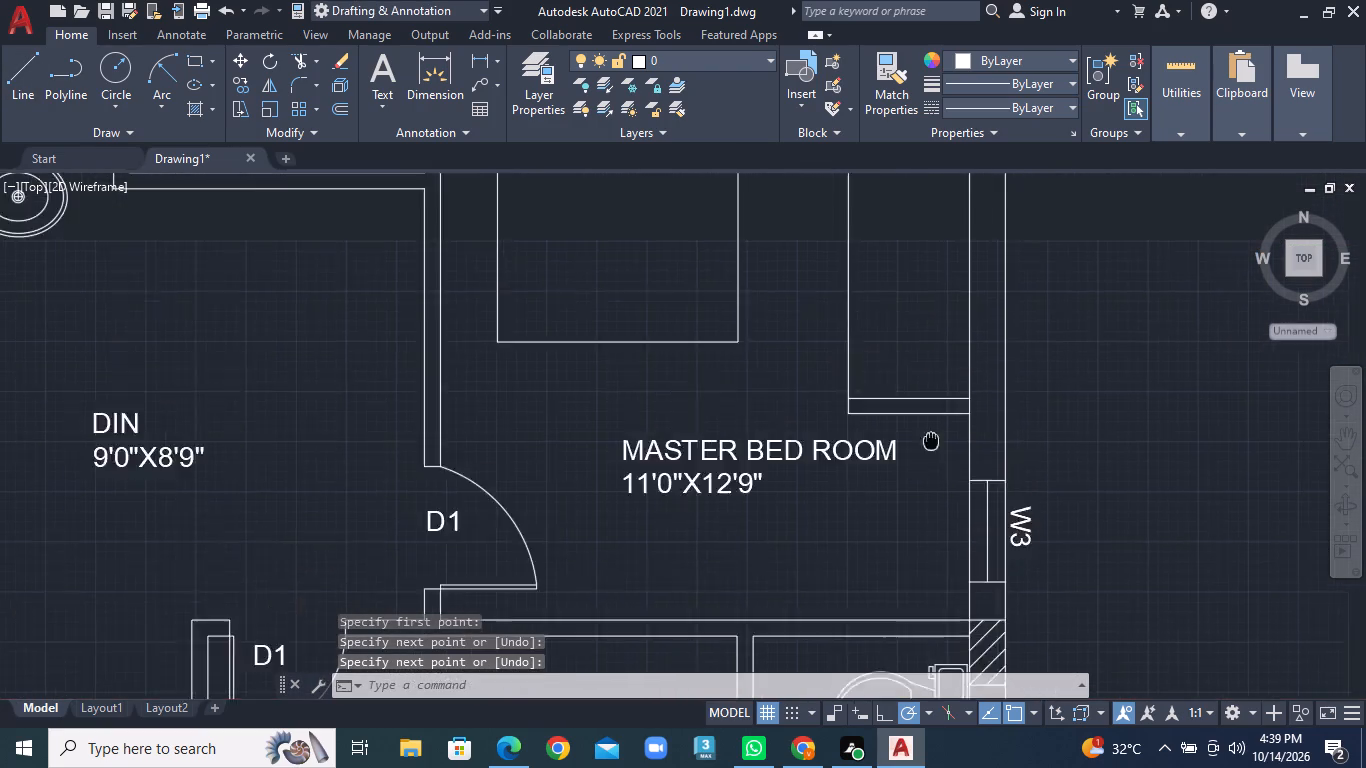
middle_drag(917, 462, 884, 593)
click(25, 71)
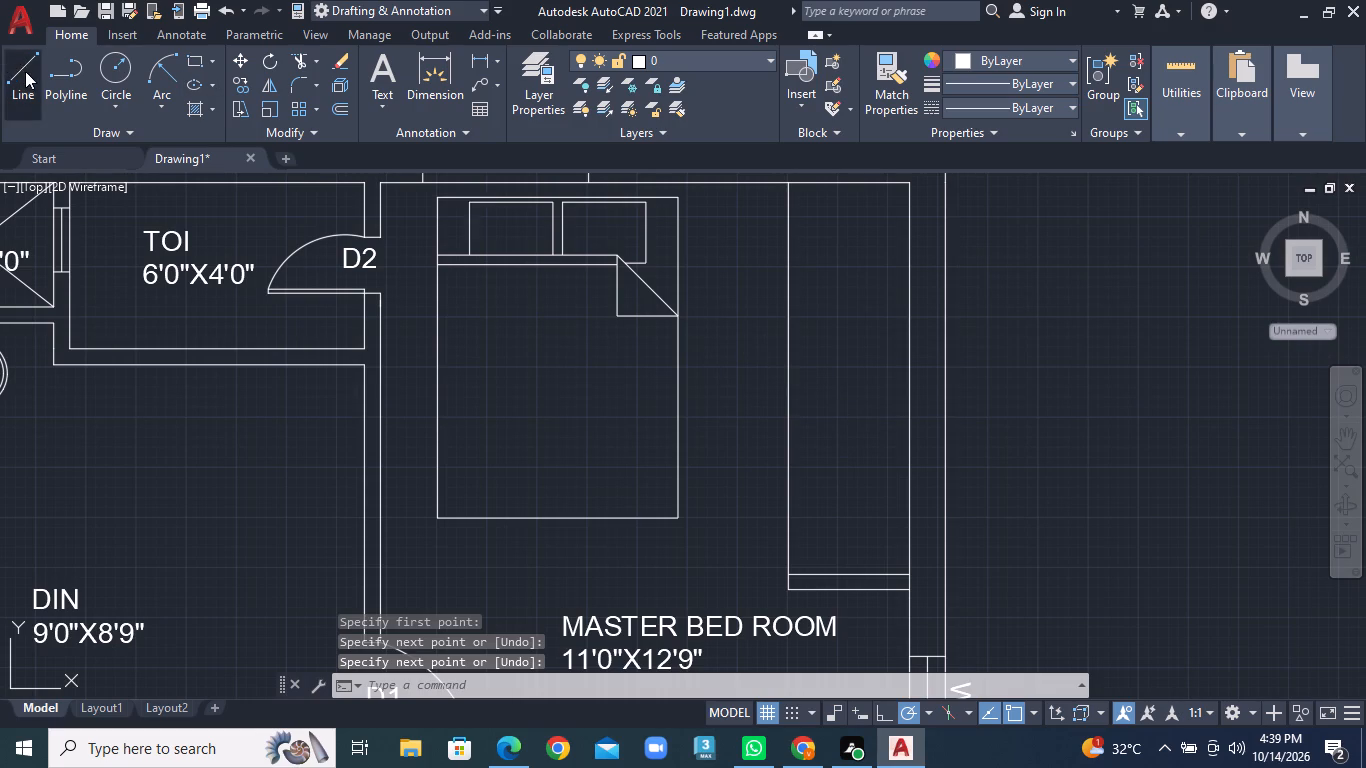
click(788, 475)
click(917, 477)
right_click(917, 477)
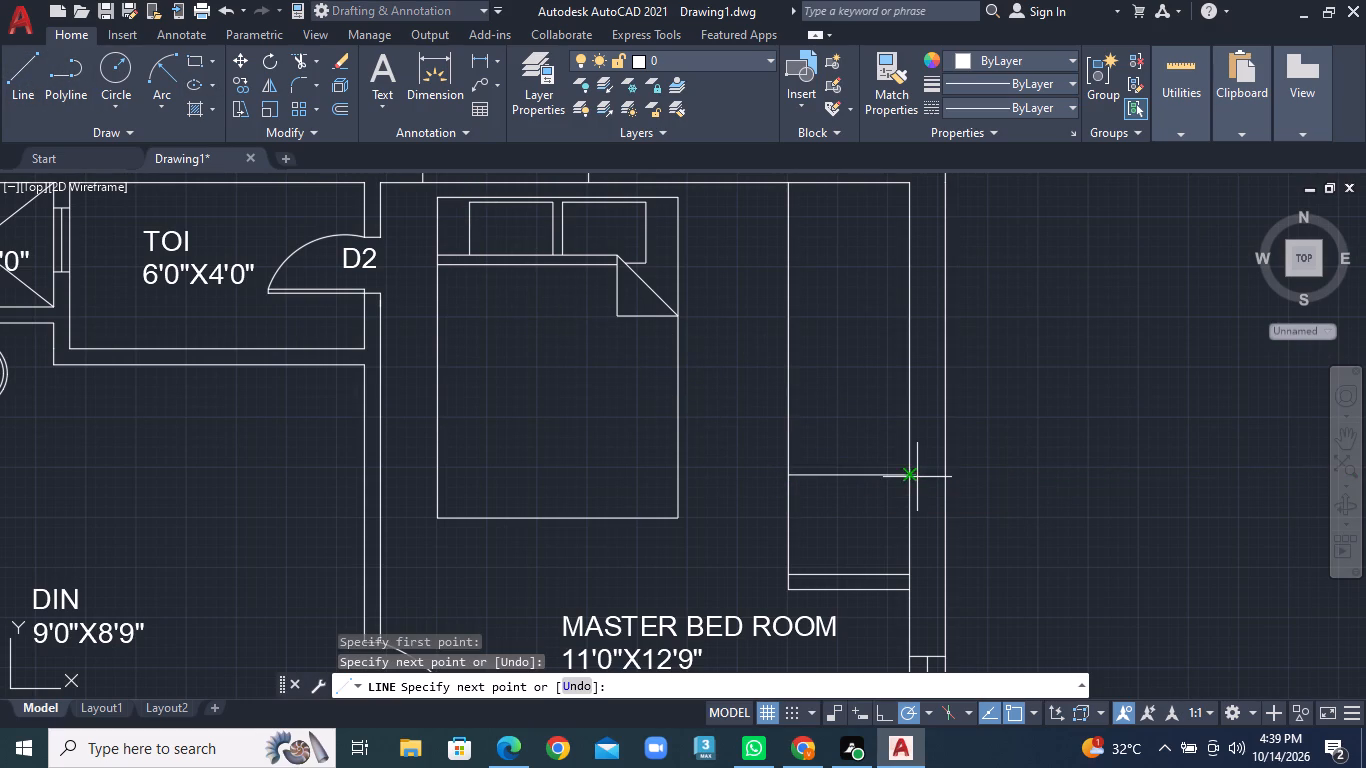
click(1005, 508)
click(10, 87)
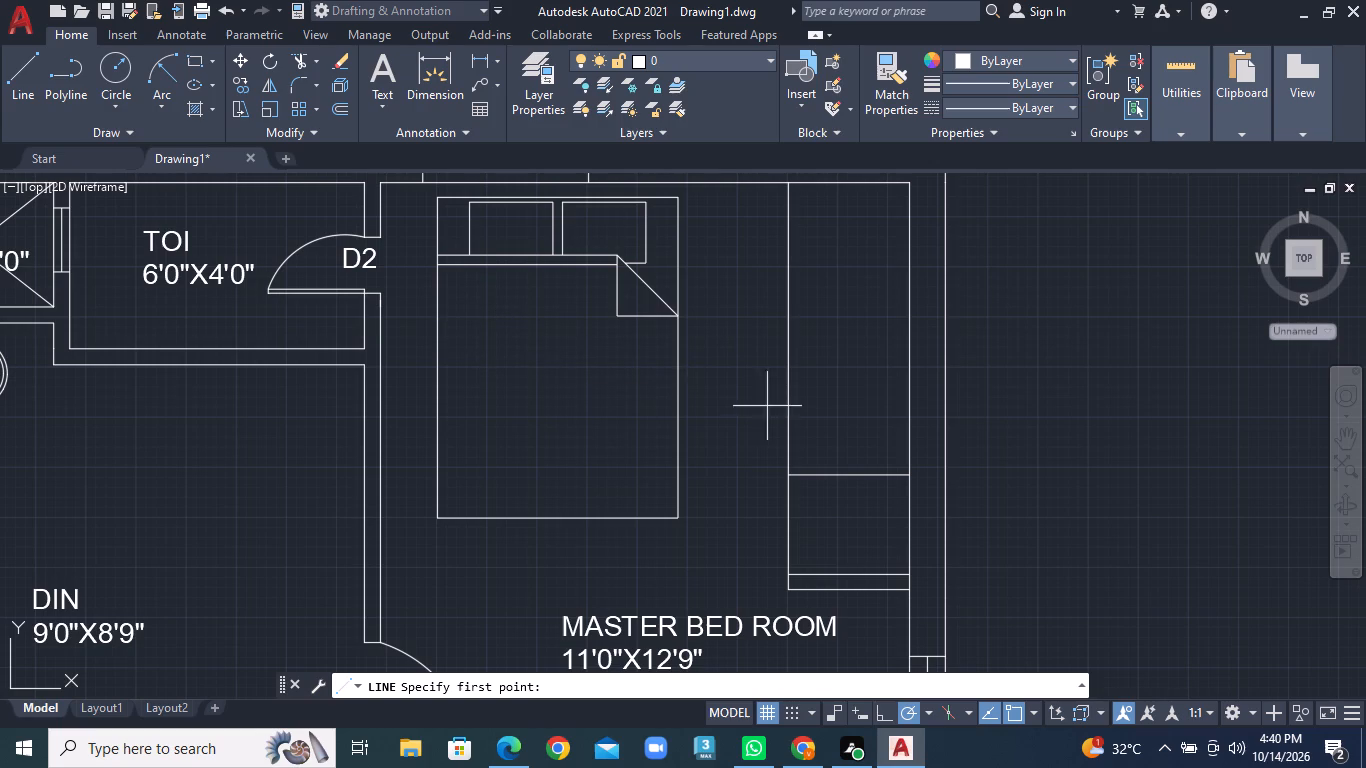
scroll(785, 462, up, 2)
click(795, 469)
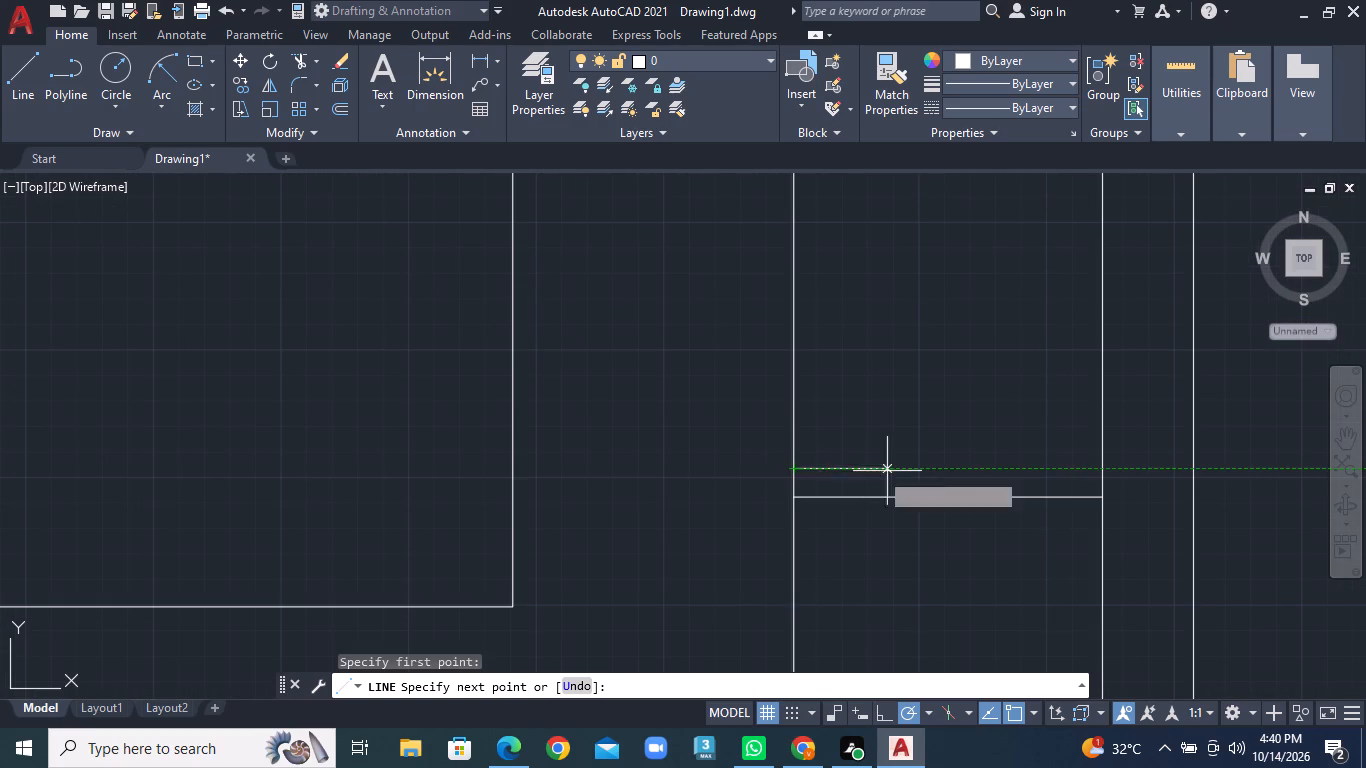
click(1097, 466)
right_click(1100, 466)
click(1139, 473)
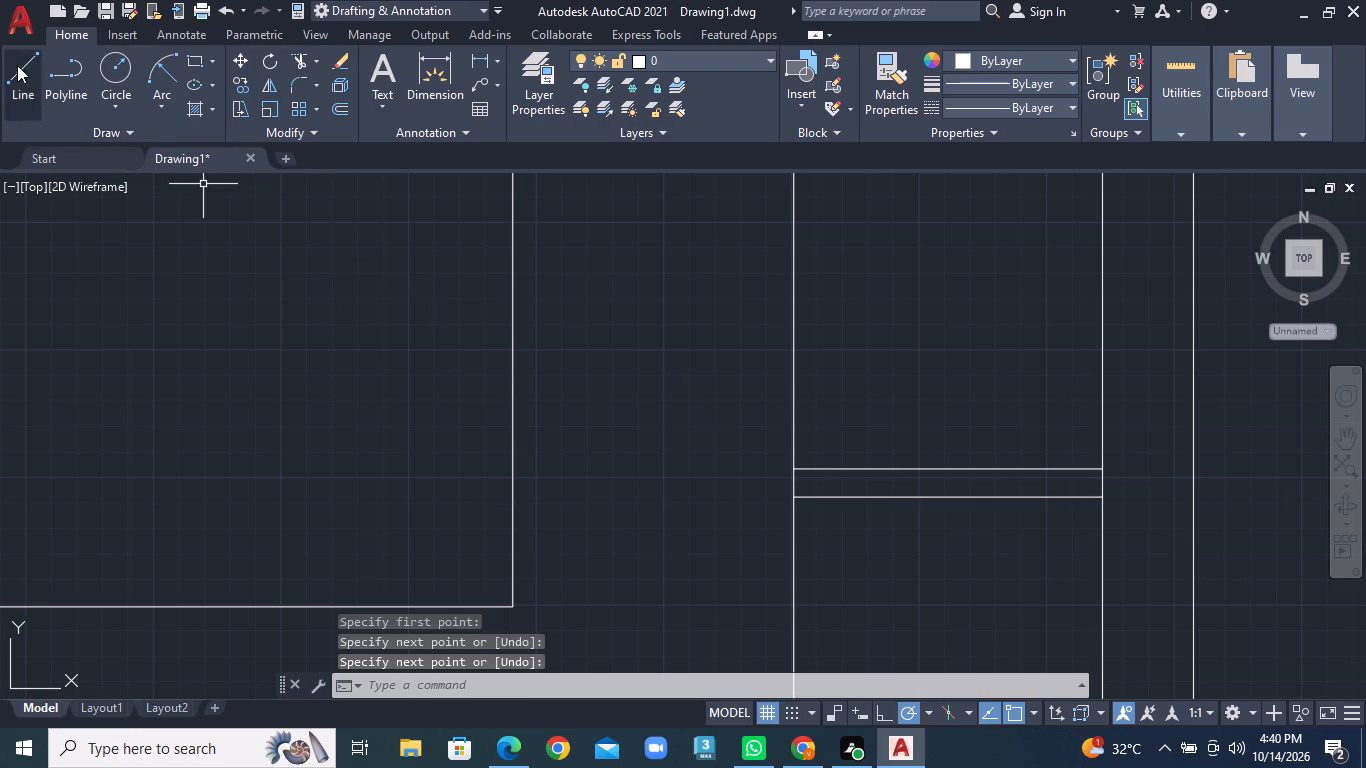
Draw a vertical line down the middle of the wardrobe's northern compartment, from the north wall to the partition.
click(21, 74)
scroll(605, 372, down, 1)
scroll(763, 327, down, 2)
middle_drag(763, 380, 760, 403)
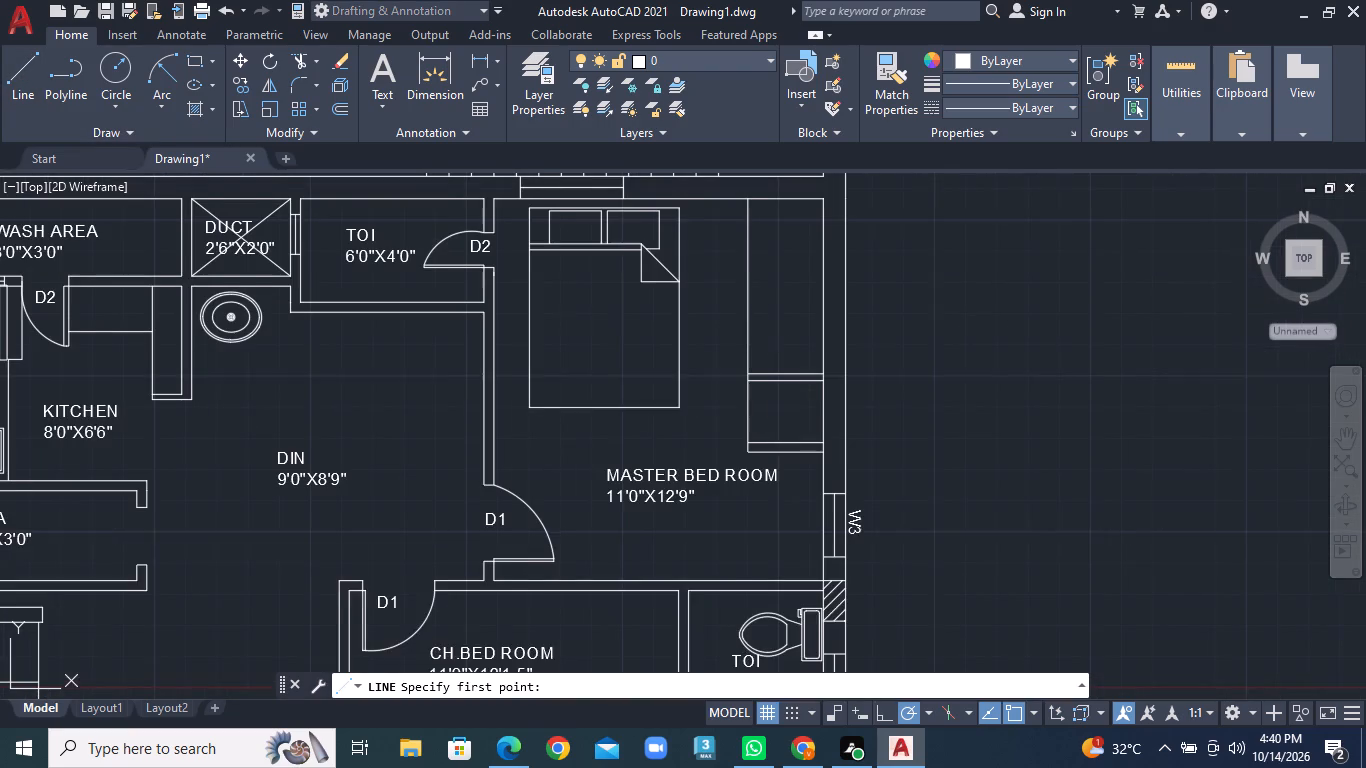
middle_drag(760, 403, 760, 410)
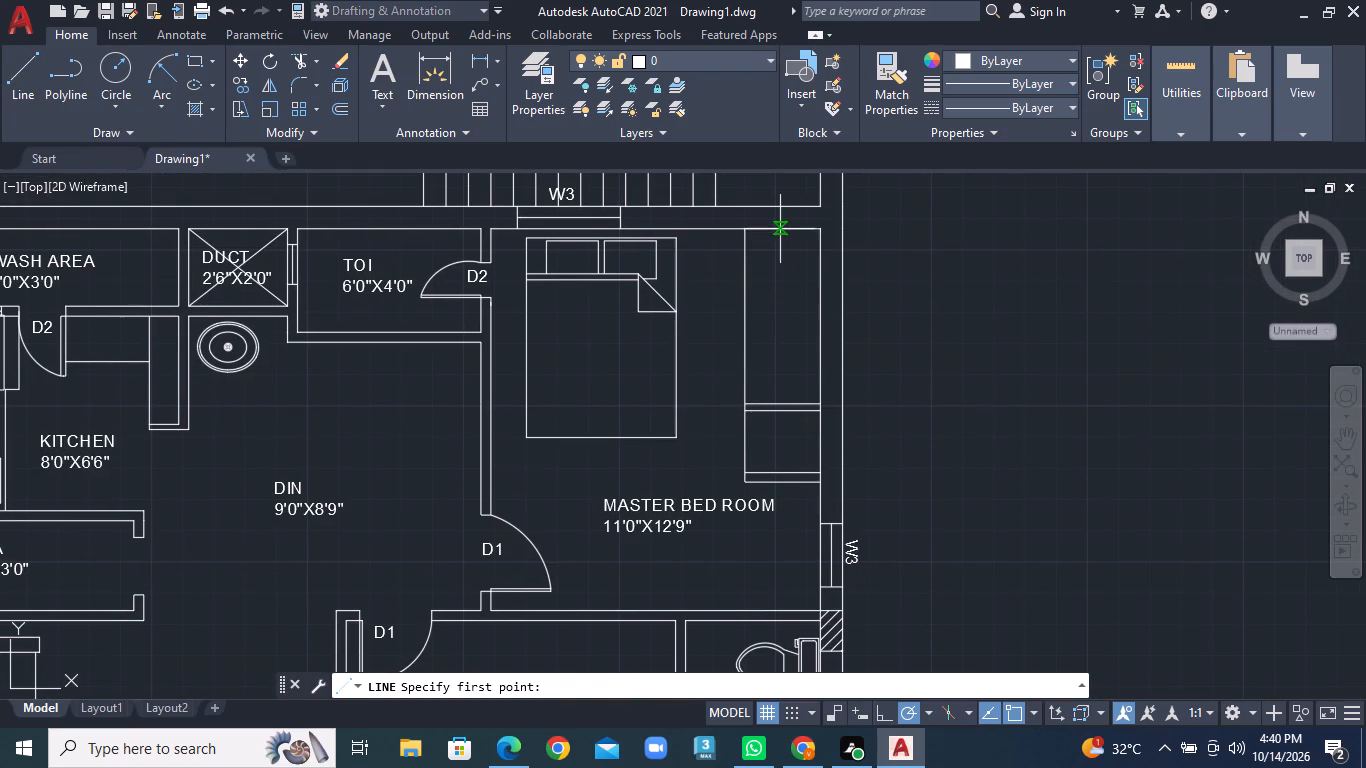
click(782, 227)
click(780, 398)
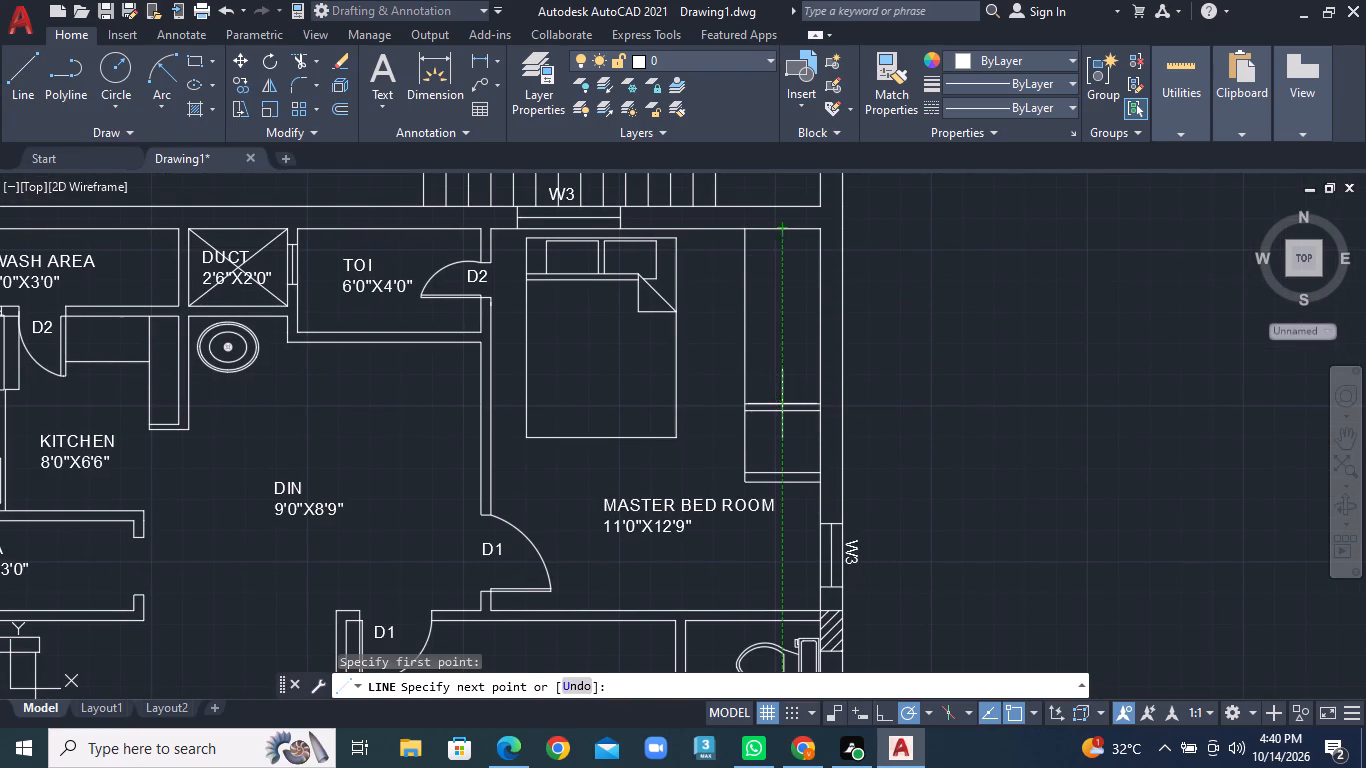
right_click(780, 398)
click(821, 419)
Go to the upper unit's floor plan, beneath the 40X60 EAST FACING APARTMENT HOUSE PLAN title.
scroll(850, 420, down, 2)
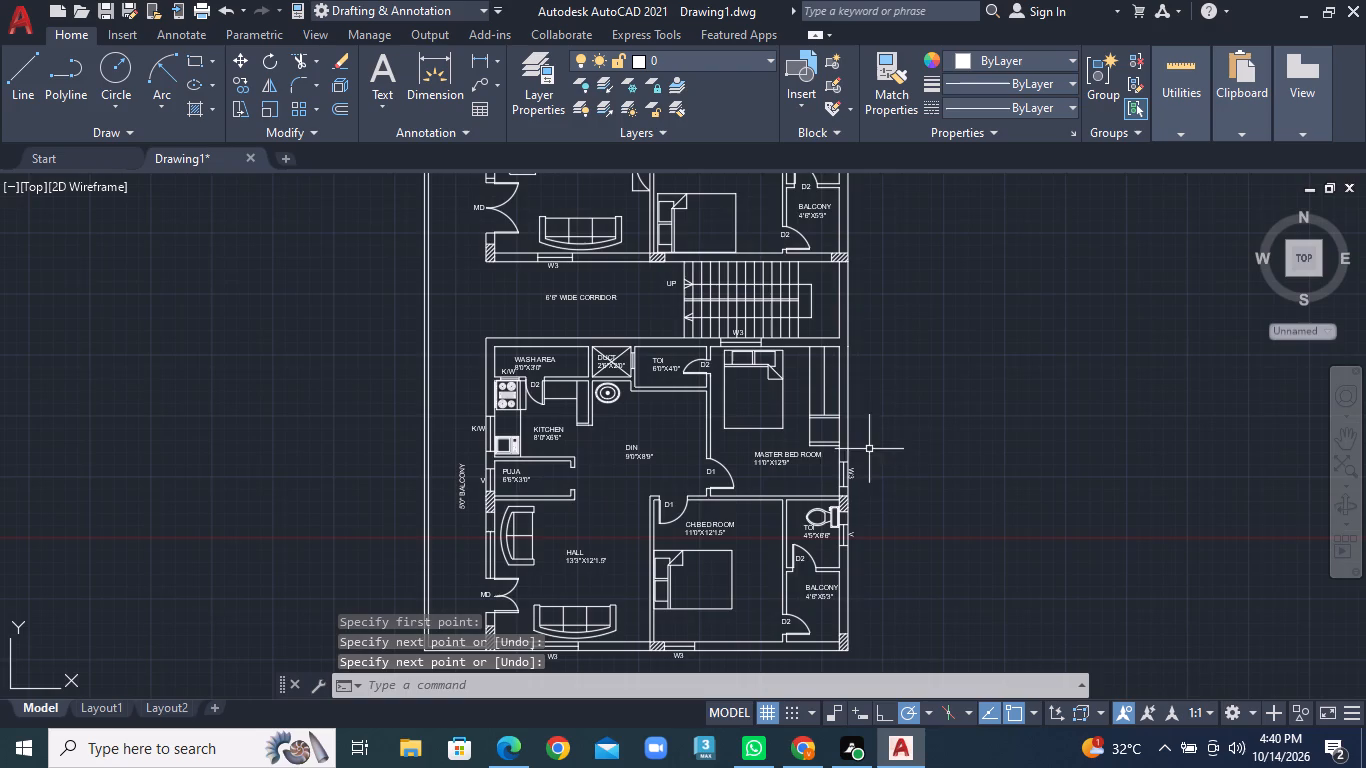
scroll(820, 442, down, 1)
middle_drag(780, 346, 752, 584)
scroll(844, 363, up, 1)
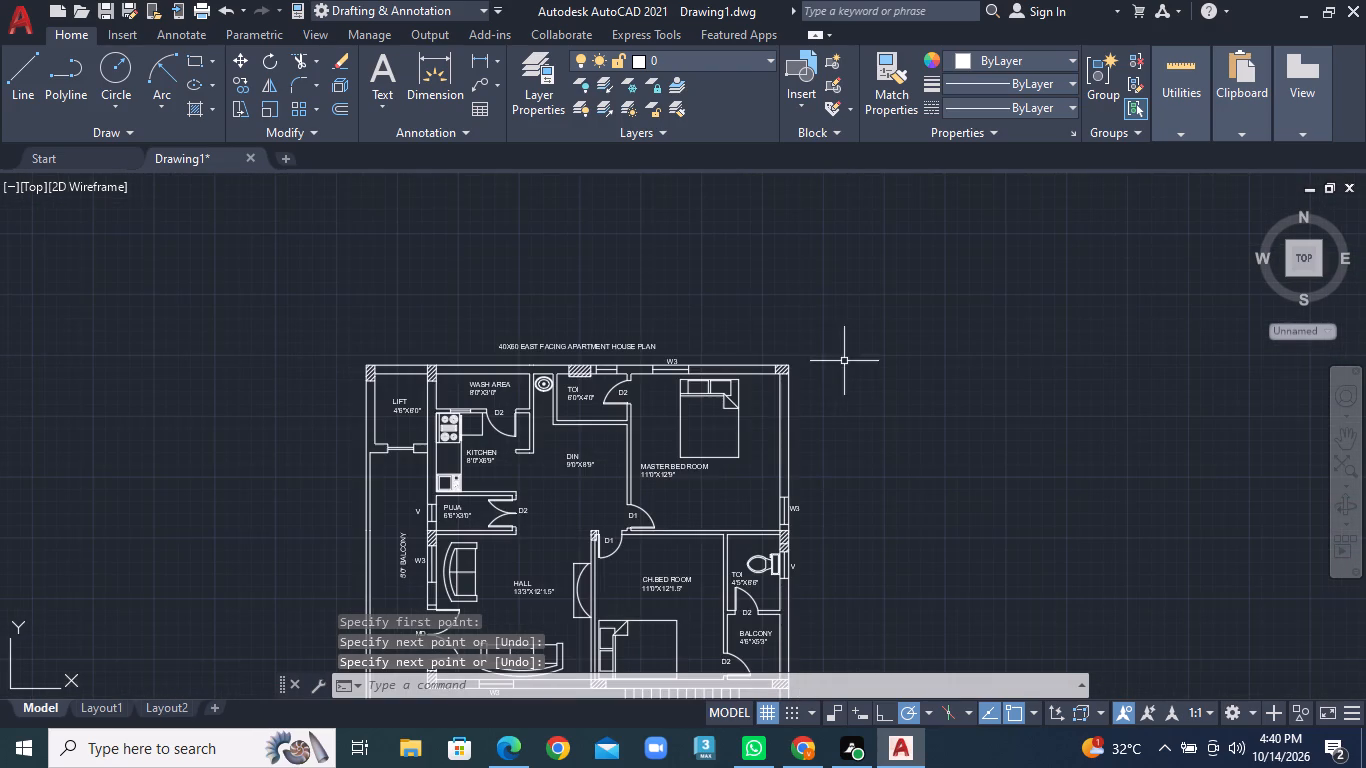
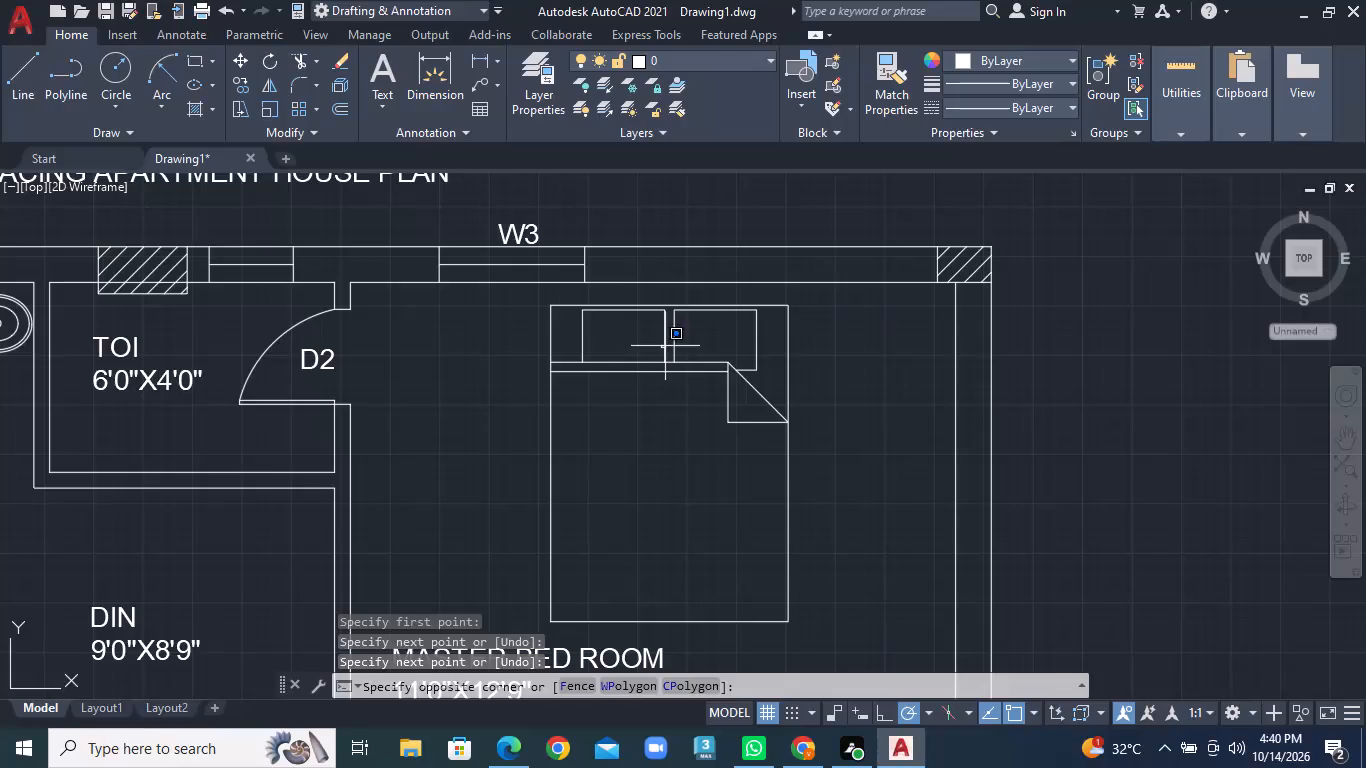
Move the master bedroom bed up against the north wall and slightly west, beneath window W3.
click(667, 344)
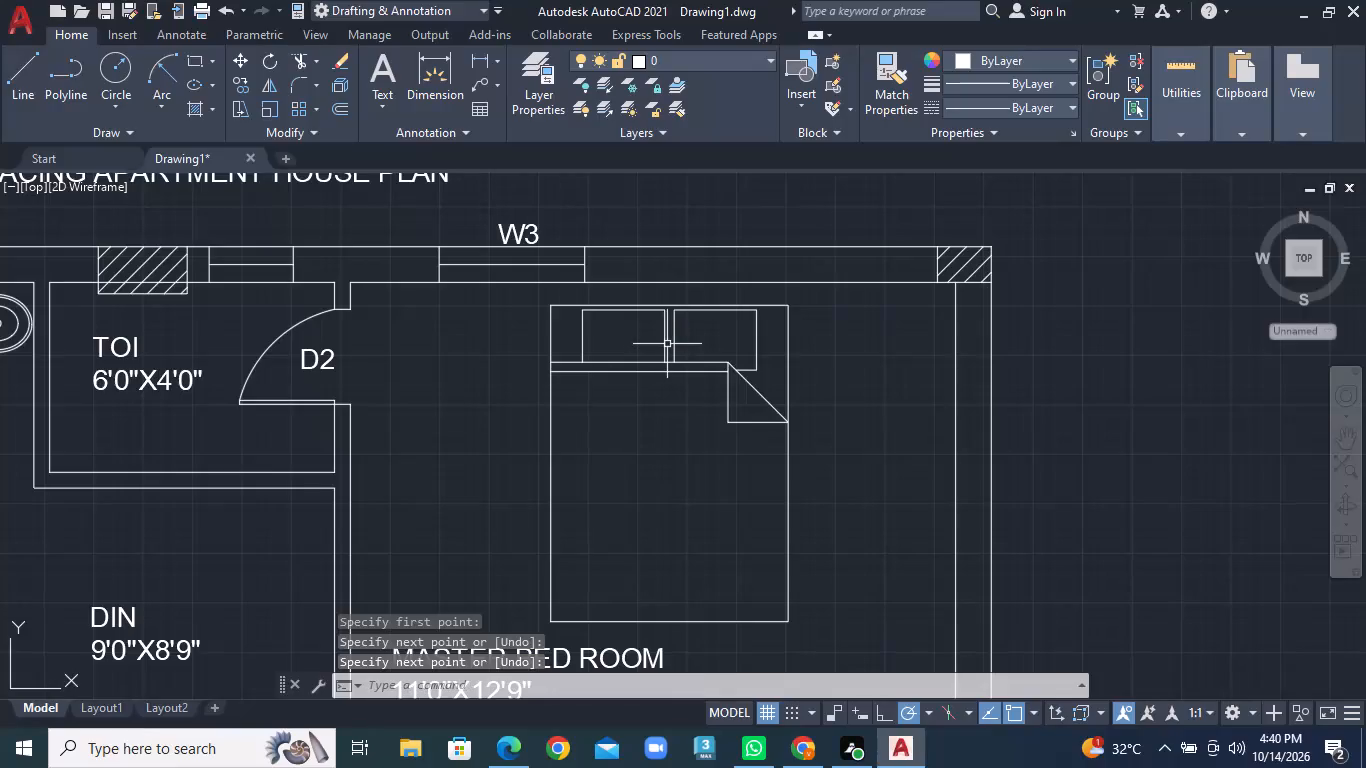
click(666, 344)
right_click(666, 344)
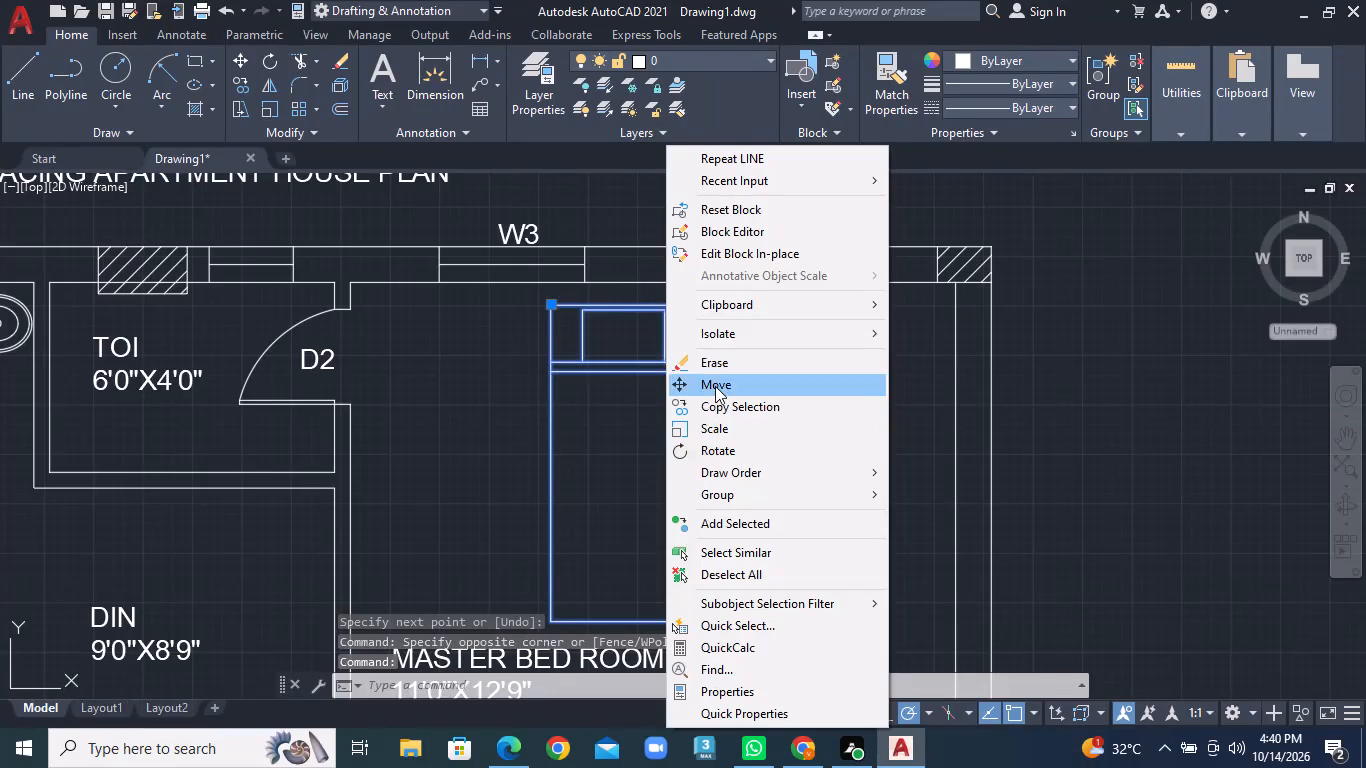
click(715, 385)
click(674, 373)
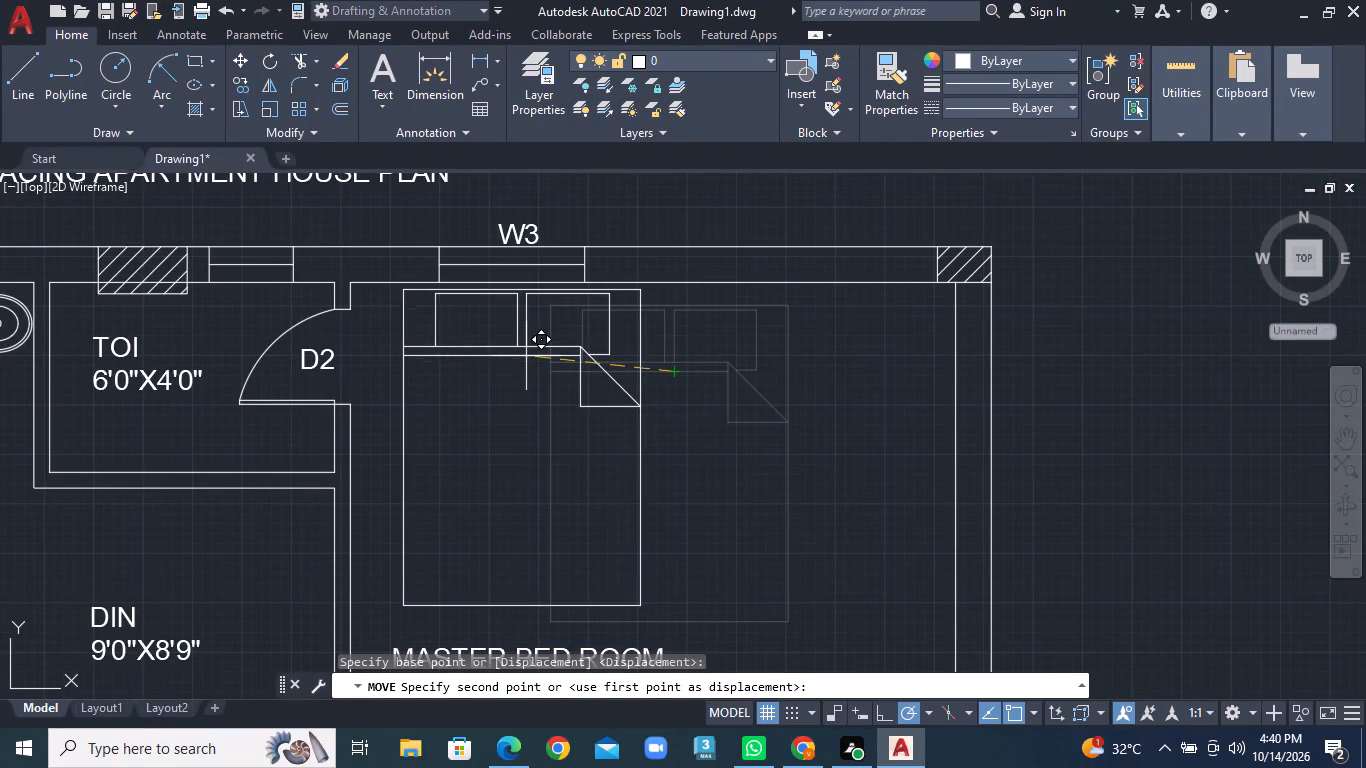
click(528, 357)
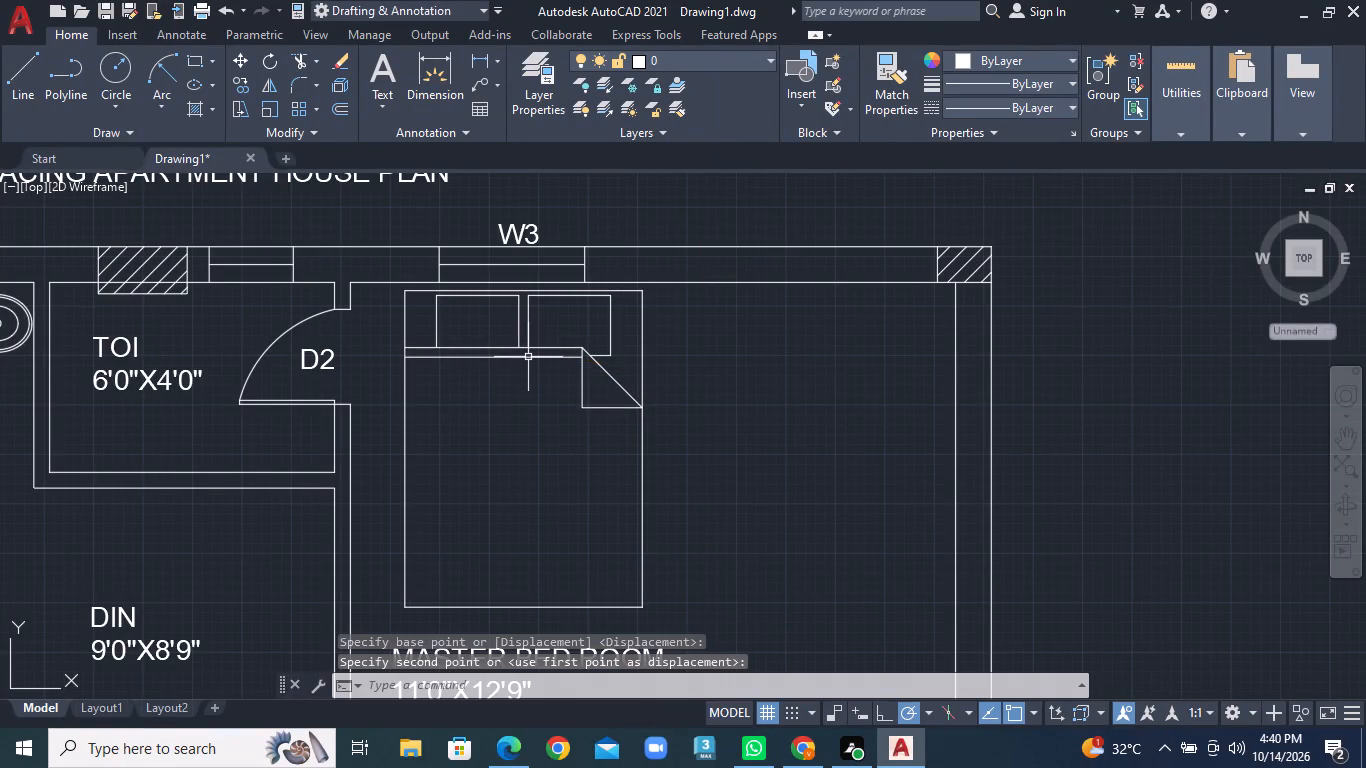
click(525, 348)
right_click(525, 348)
click(569, 383)
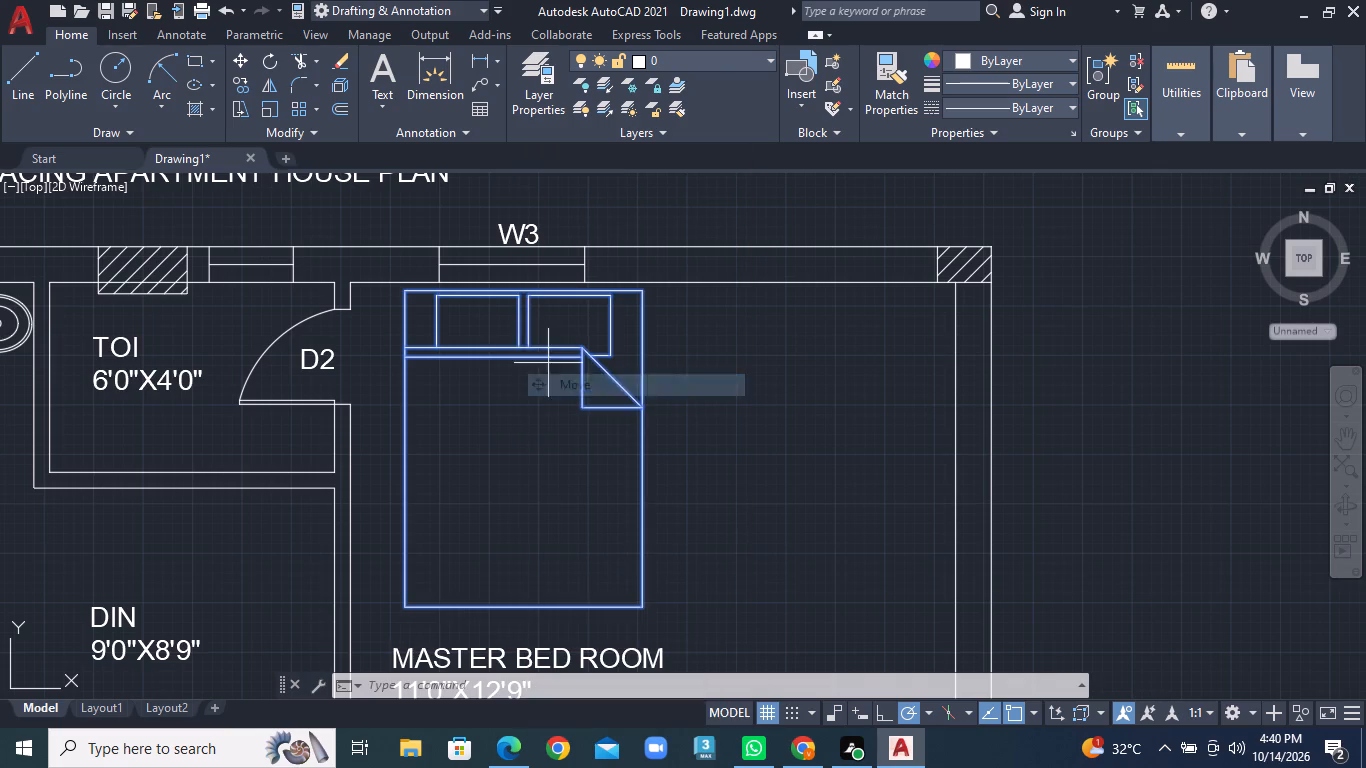
click(541, 348)
click(615, 346)
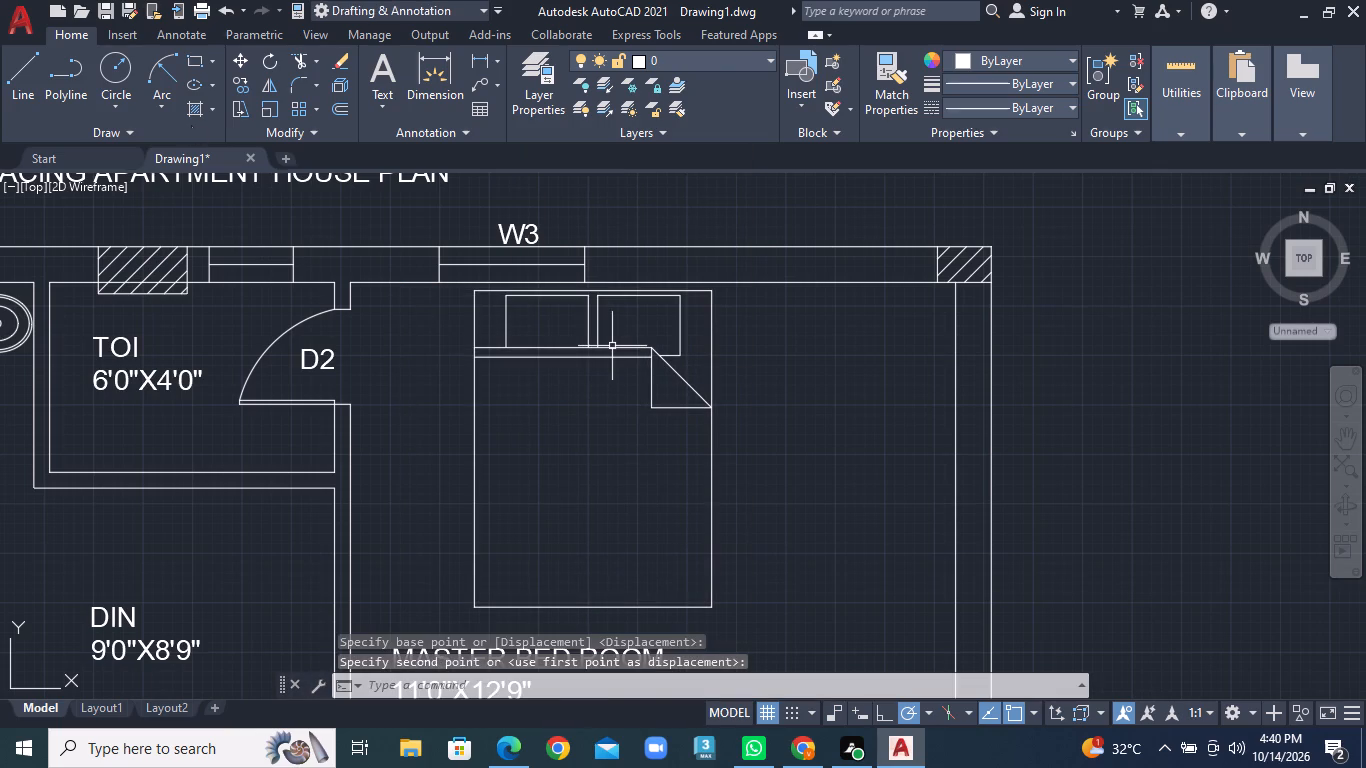
Draw the master bedroom wardrobe outline from the east wall above window W3, west and straight up to the north wall.
click(36, 81)
scroll(778, 429, down, 1)
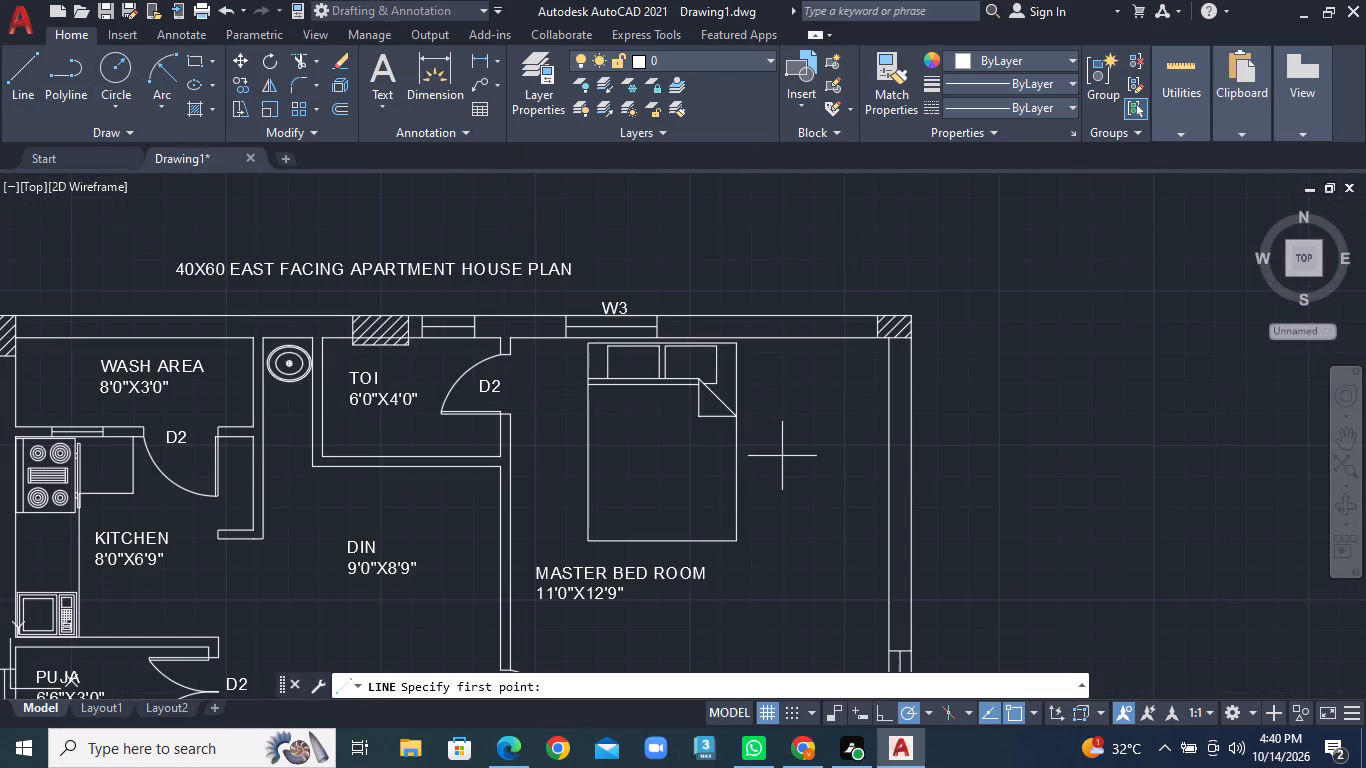
middle_drag(798, 492, 748, 406)
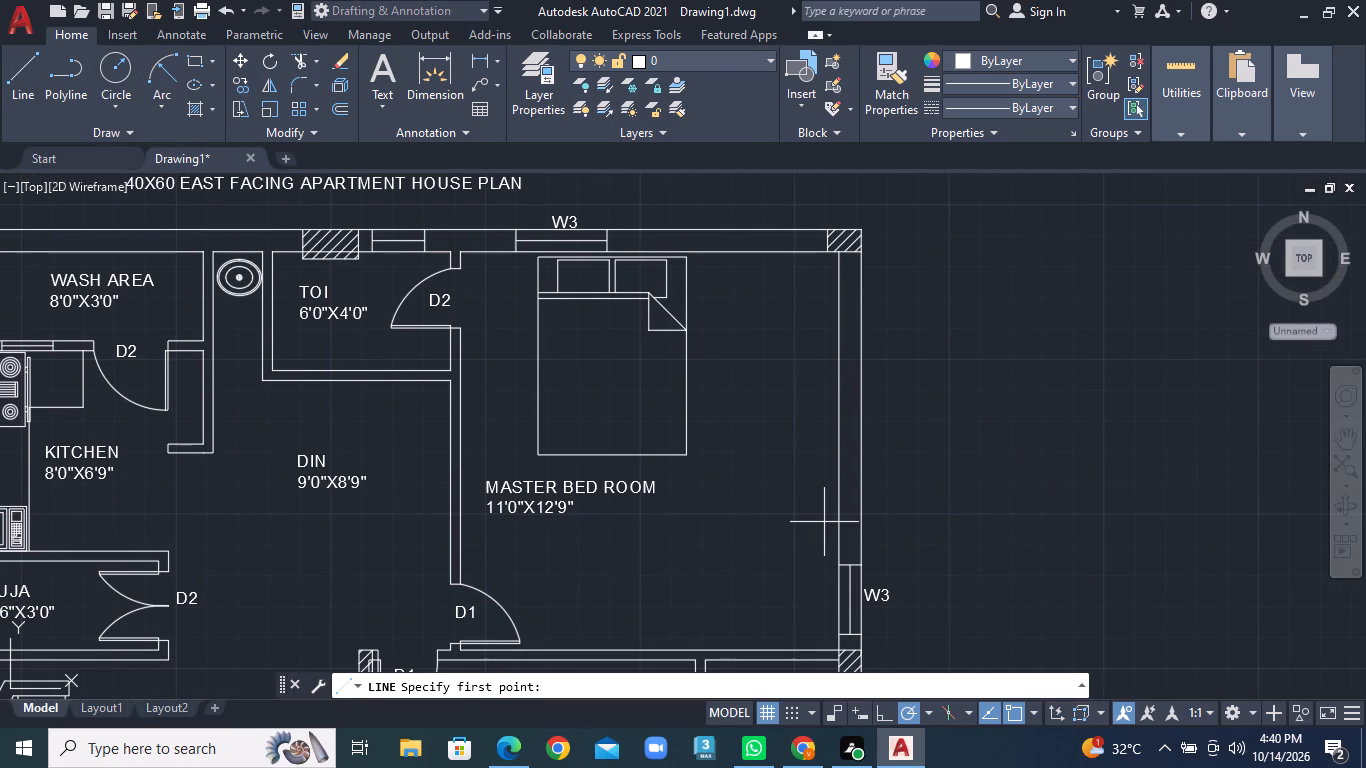
click(837, 522)
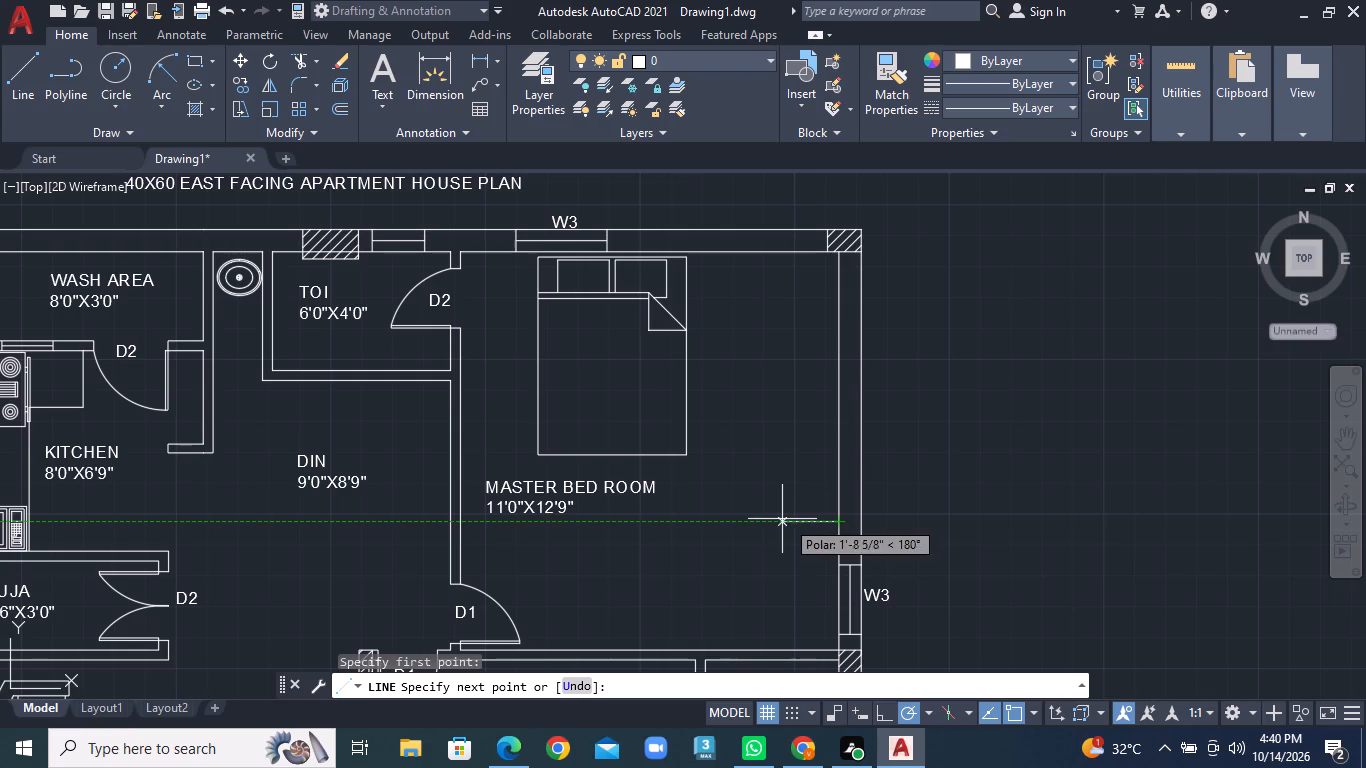
click(762, 519)
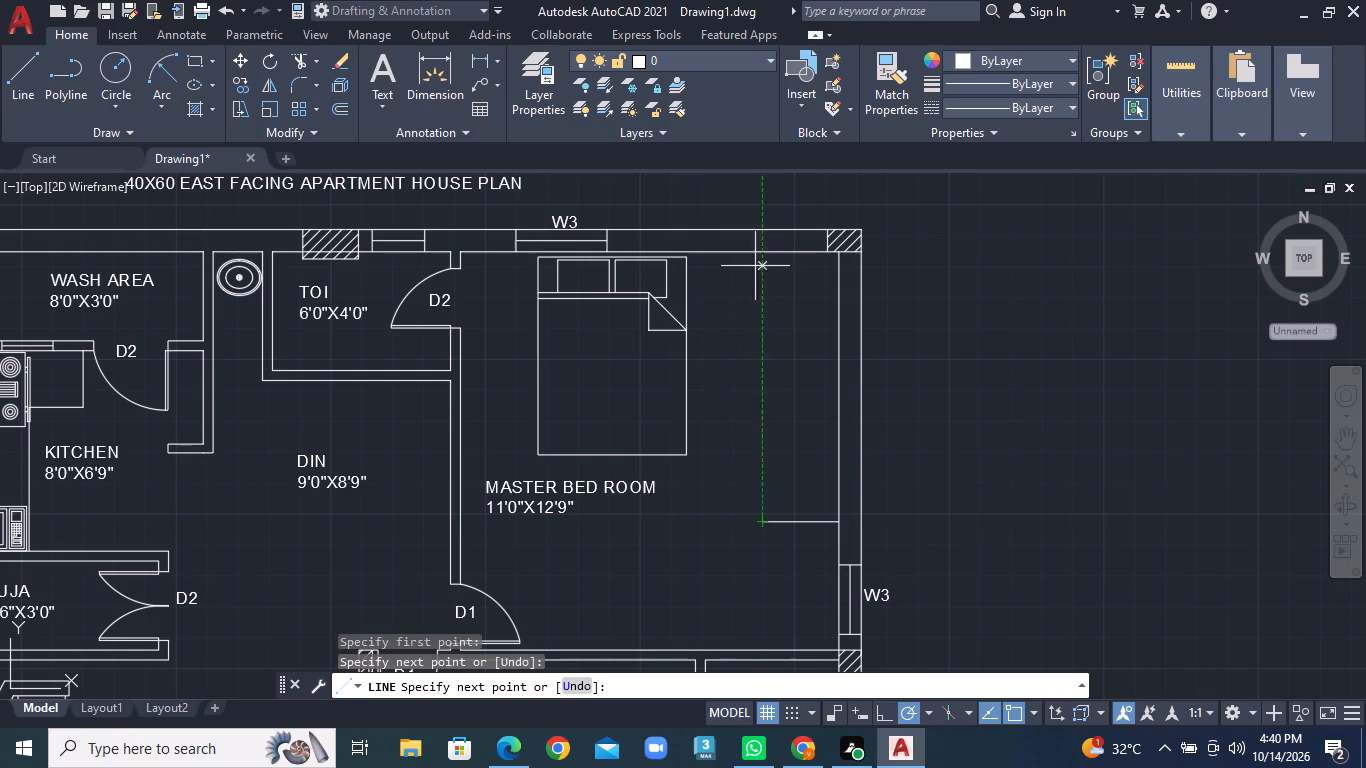
click(767, 250)
right_click(767, 250)
click(787, 260)
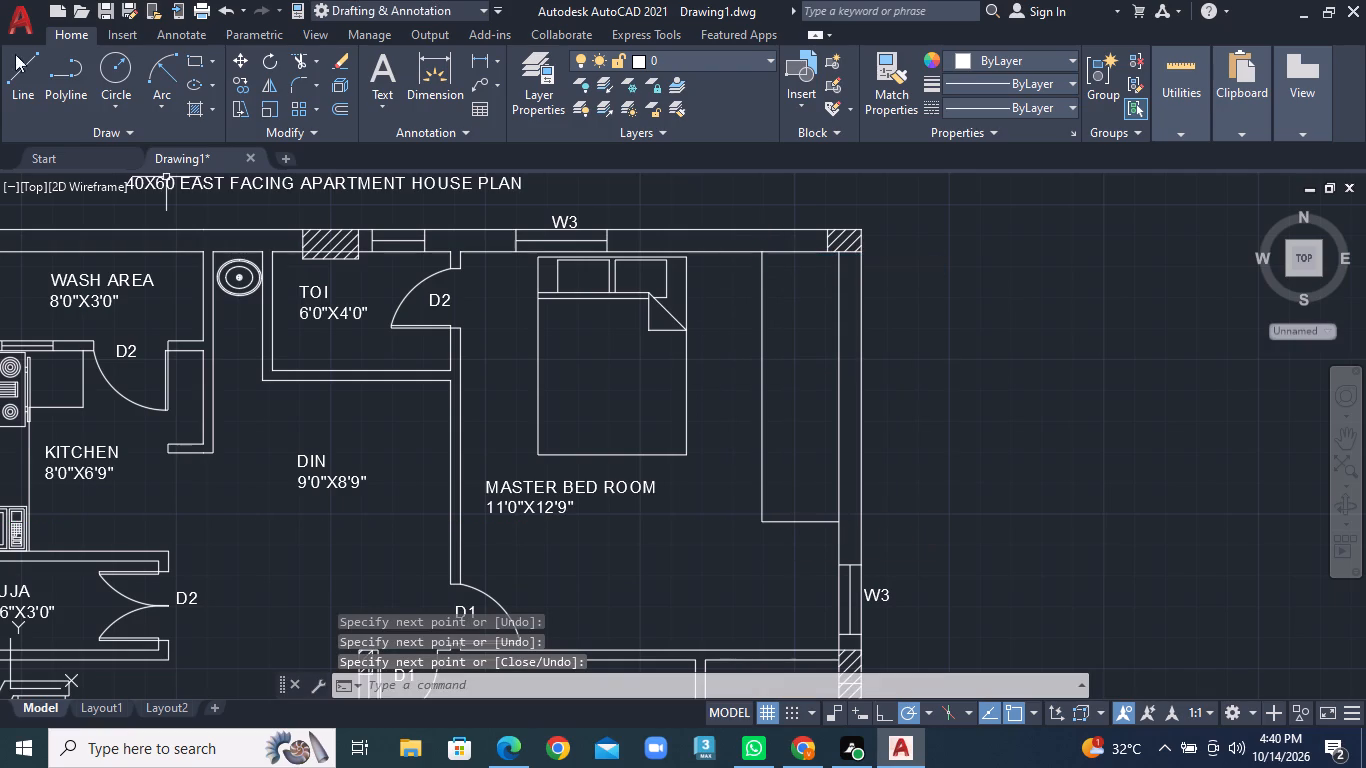
Draw a horizontal line across the wardrobe just inside its south edge, from its west side to the east wall.
click(24, 79)
scroll(773, 504, up, 1)
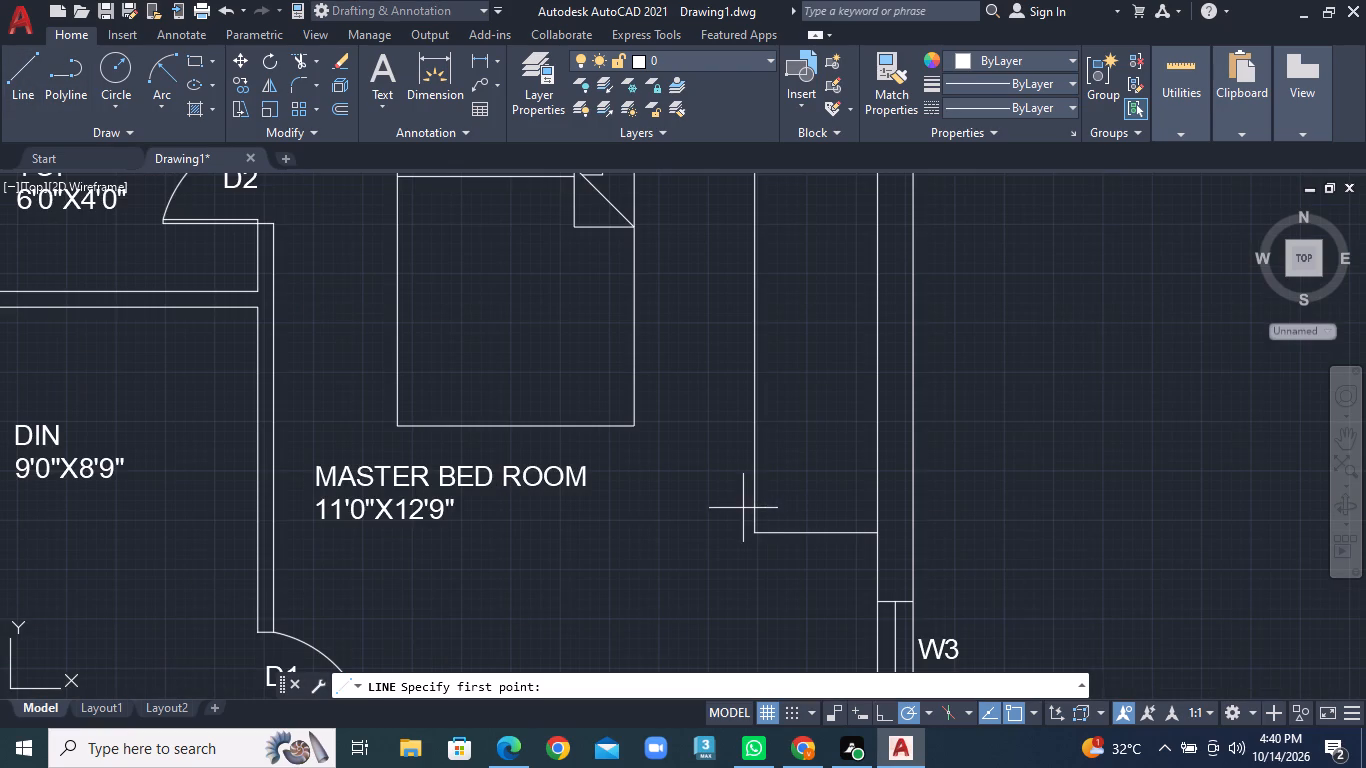
click(758, 507)
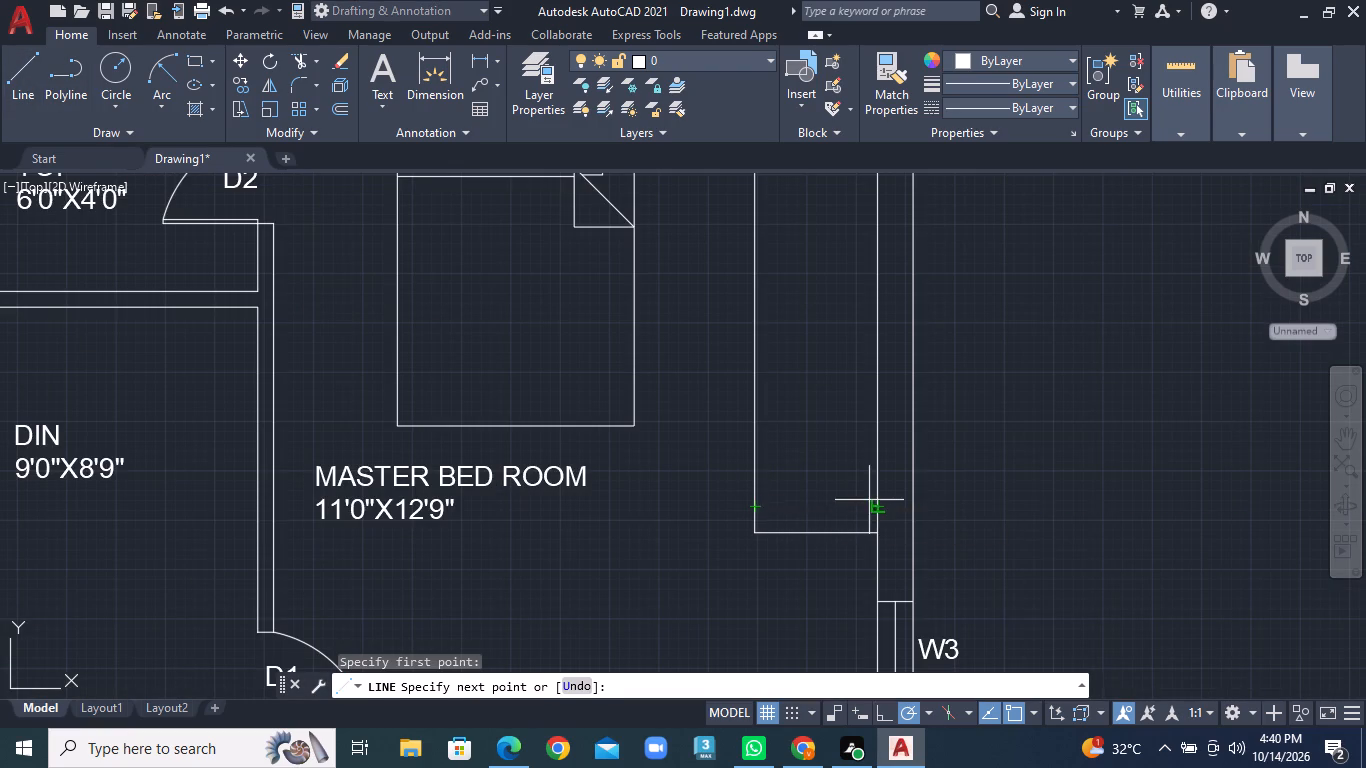
click(870, 500)
right_click(872, 499)
click(934, 283)
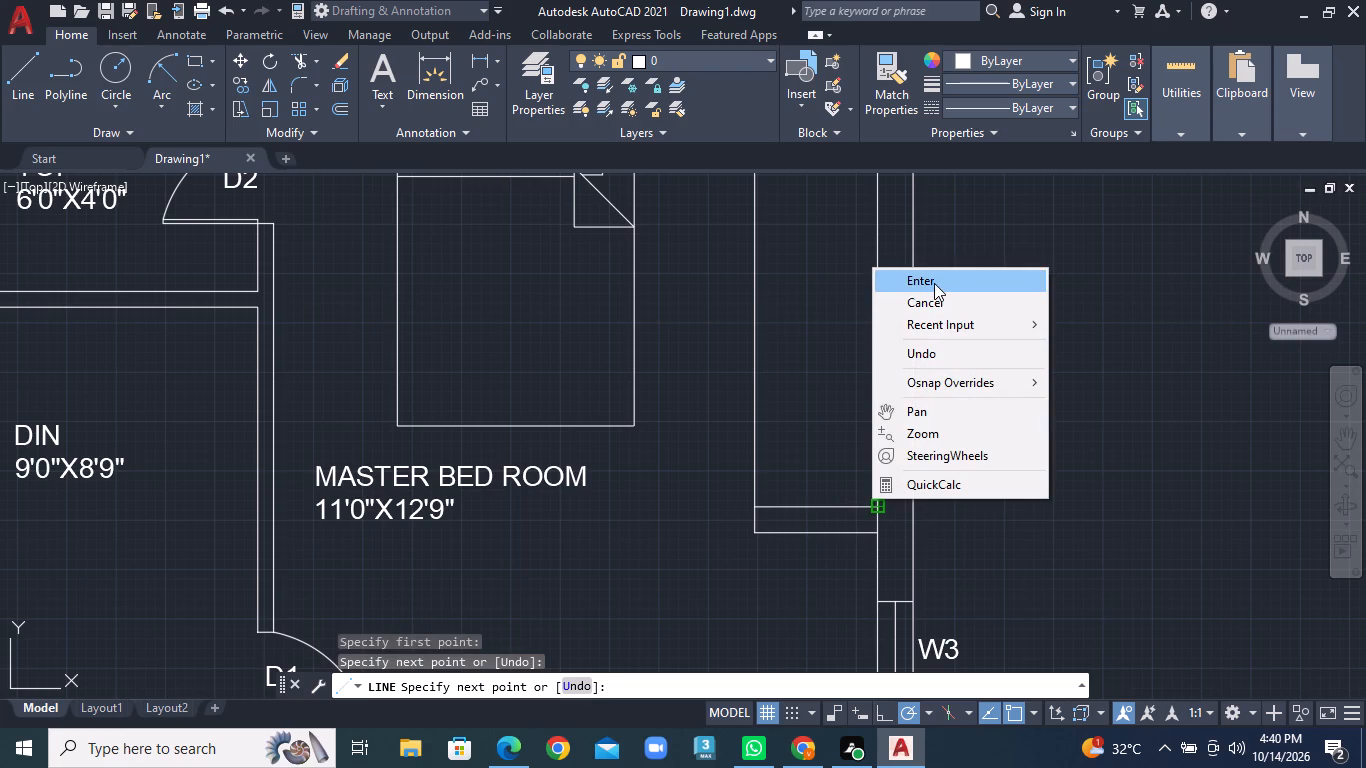
Draw a horizontal partition line across the wardrobe, level with the lower part of the bed.
click(11, 88)
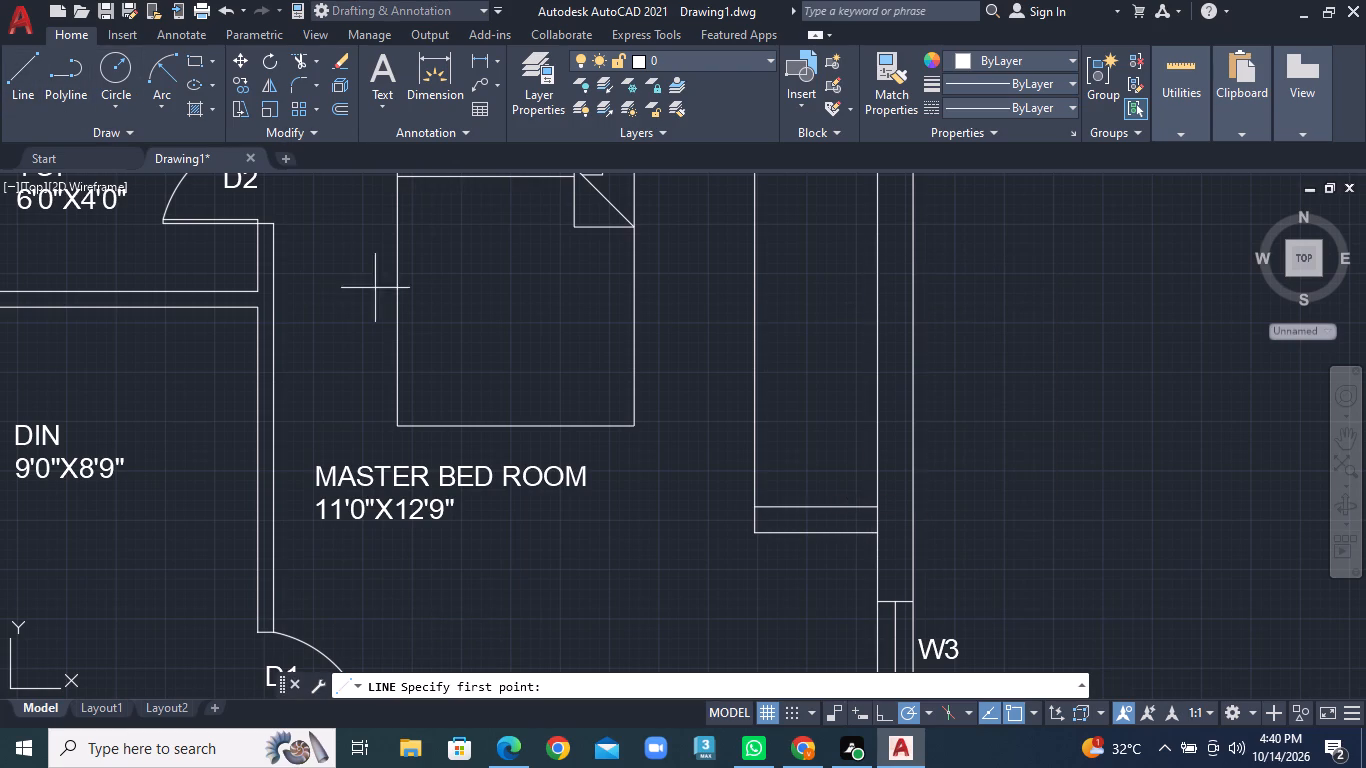
middle_drag(404, 321, 377, 414)
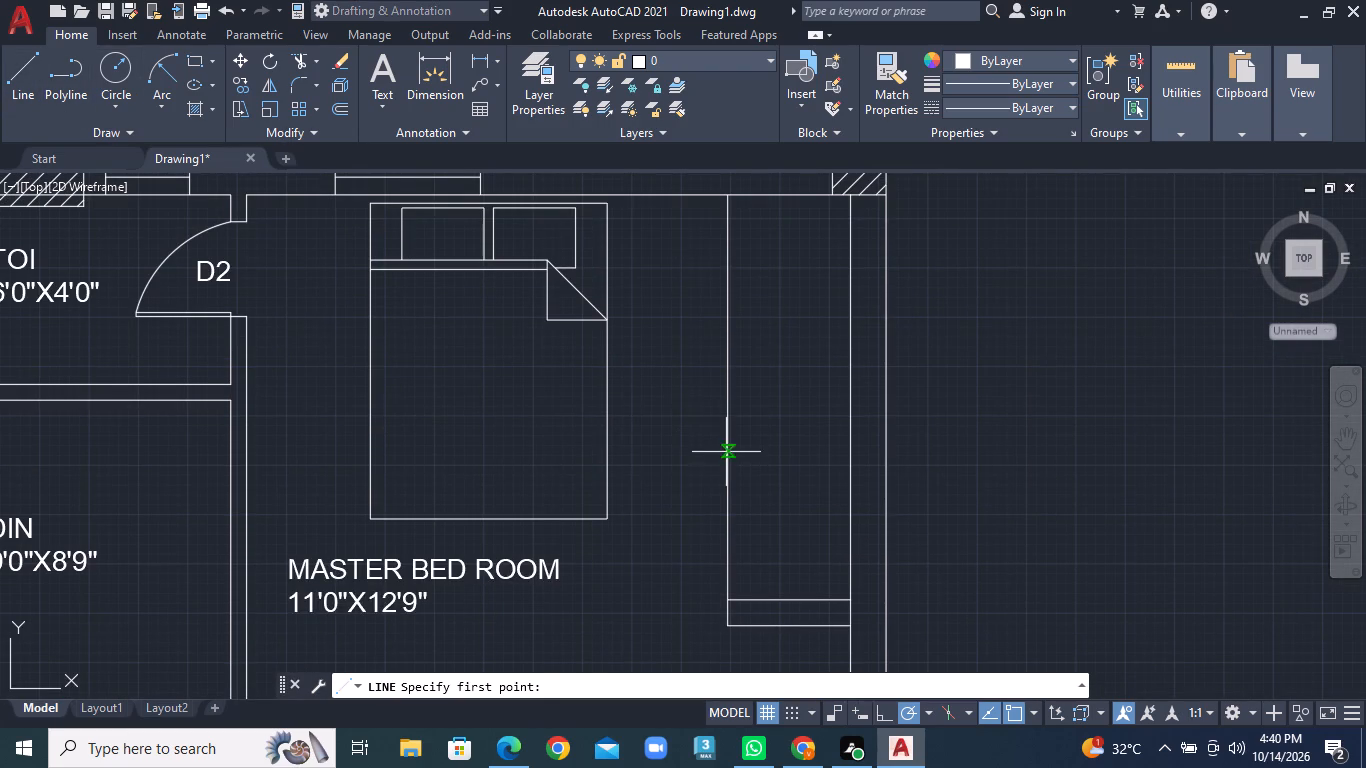
click(724, 464)
click(852, 458)
right_click(852, 458)
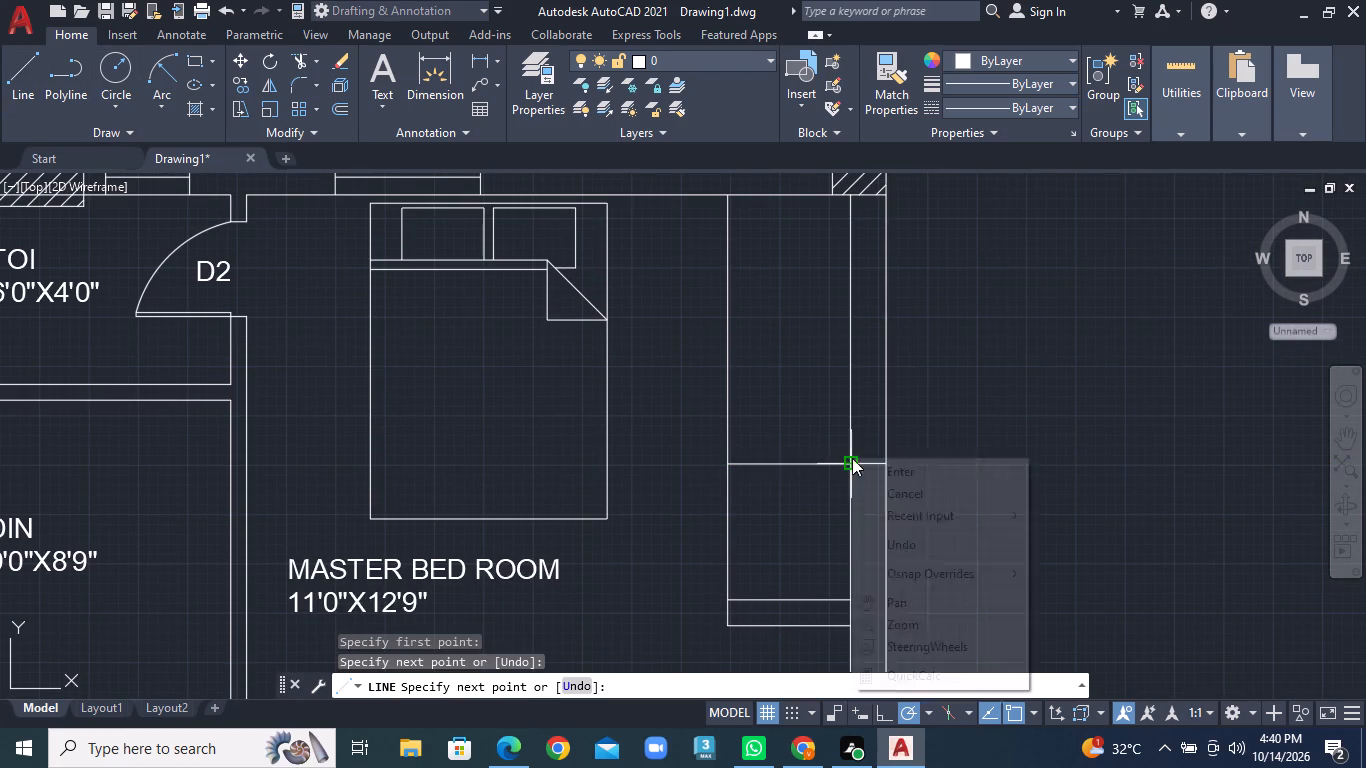
click(892, 469)
Draw a vertical line down the middle of the wardrobe's northern compartment, between the partition and the north wall.
click(5, 75)
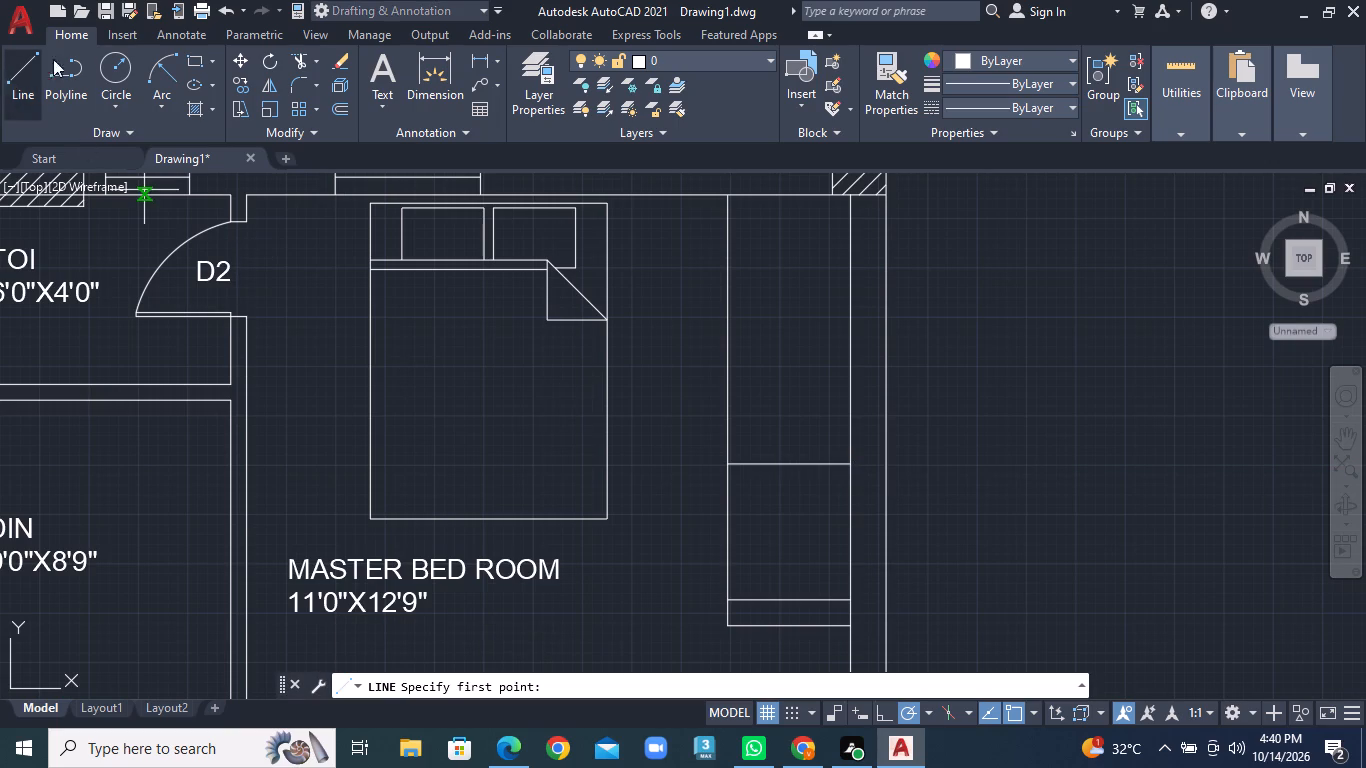
click(785, 463)
click(789, 196)
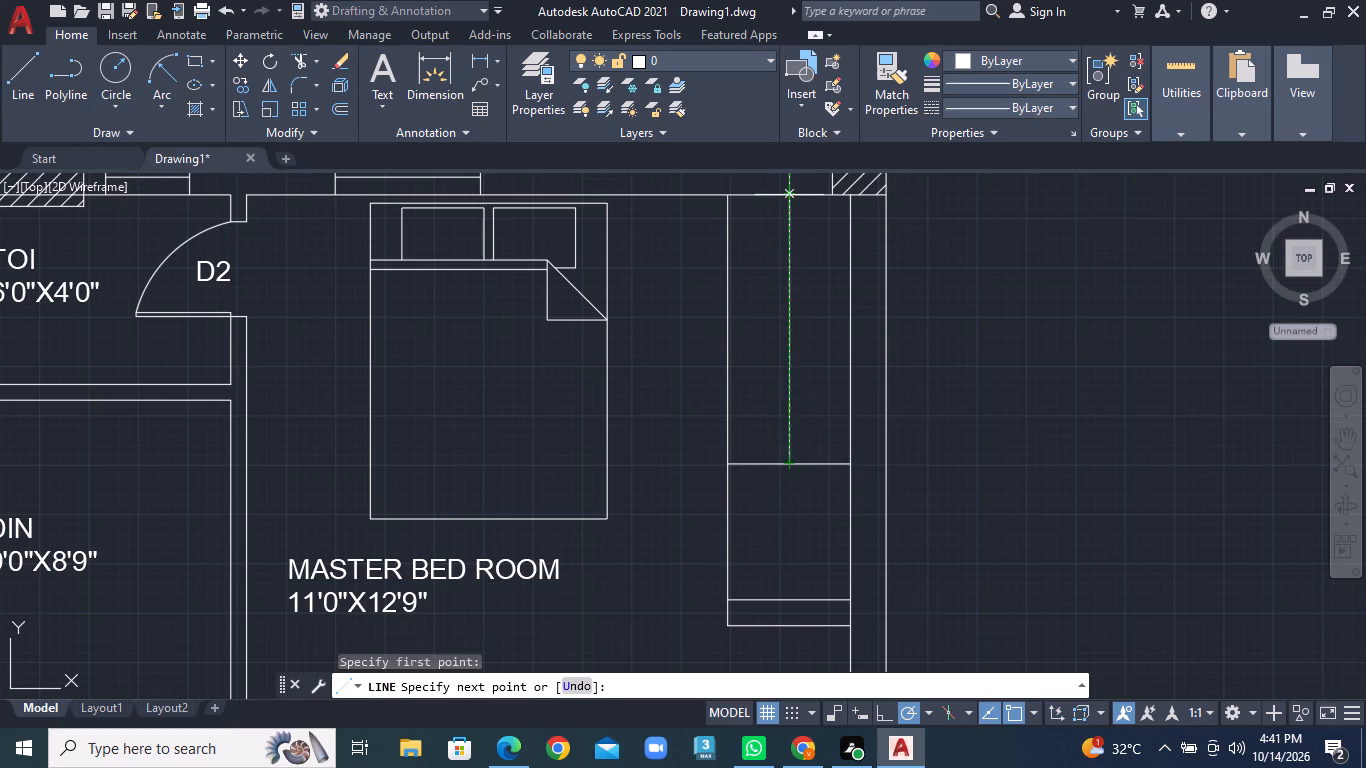
right_click(789, 195)
click(805, 204)
In the lower unit's CH.BED ROOM, move the bed straight south along the west wall, close to the south wall.
scroll(829, 424, down, 2)
scroll(855, 519, down, 1)
middle_drag(865, 536, 867, 301)
middle_drag(827, 514, 854, 427)
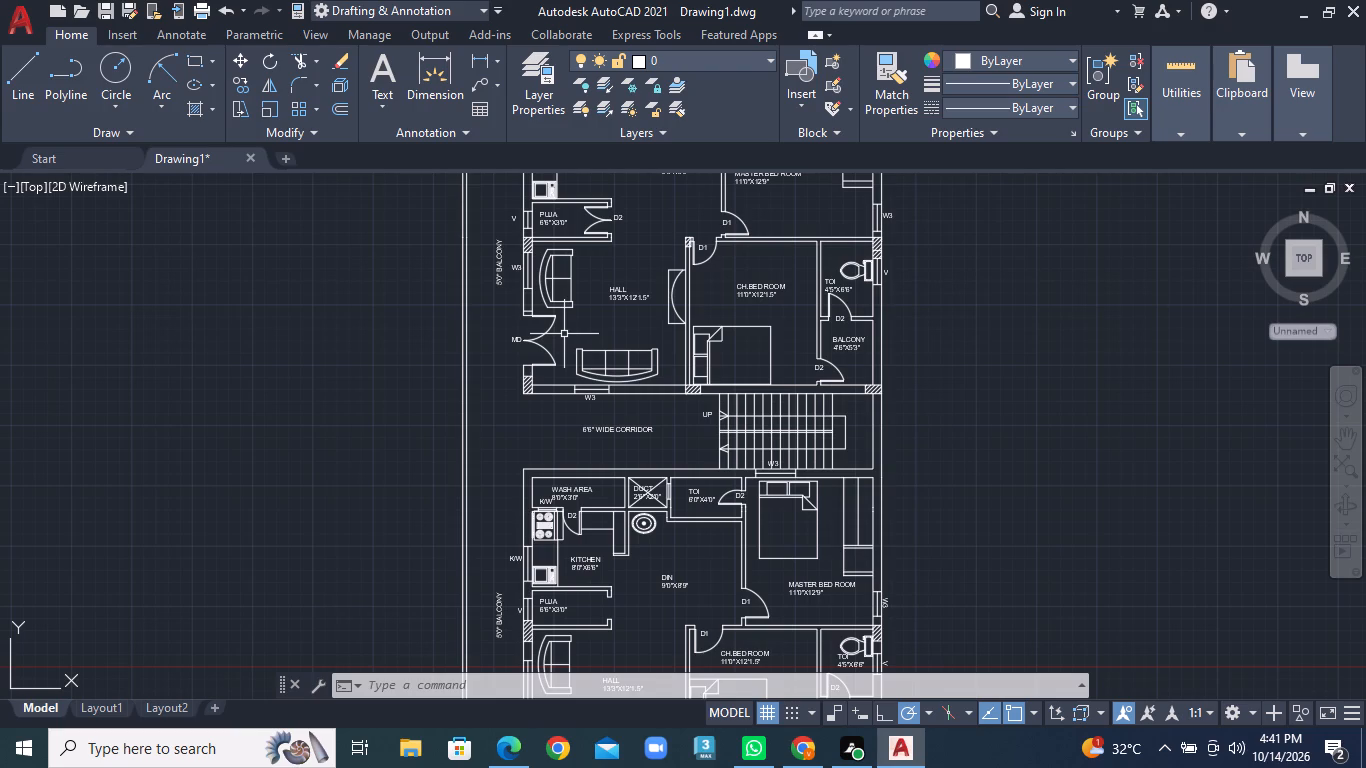
middle_drag(836, 549, 822, 402)
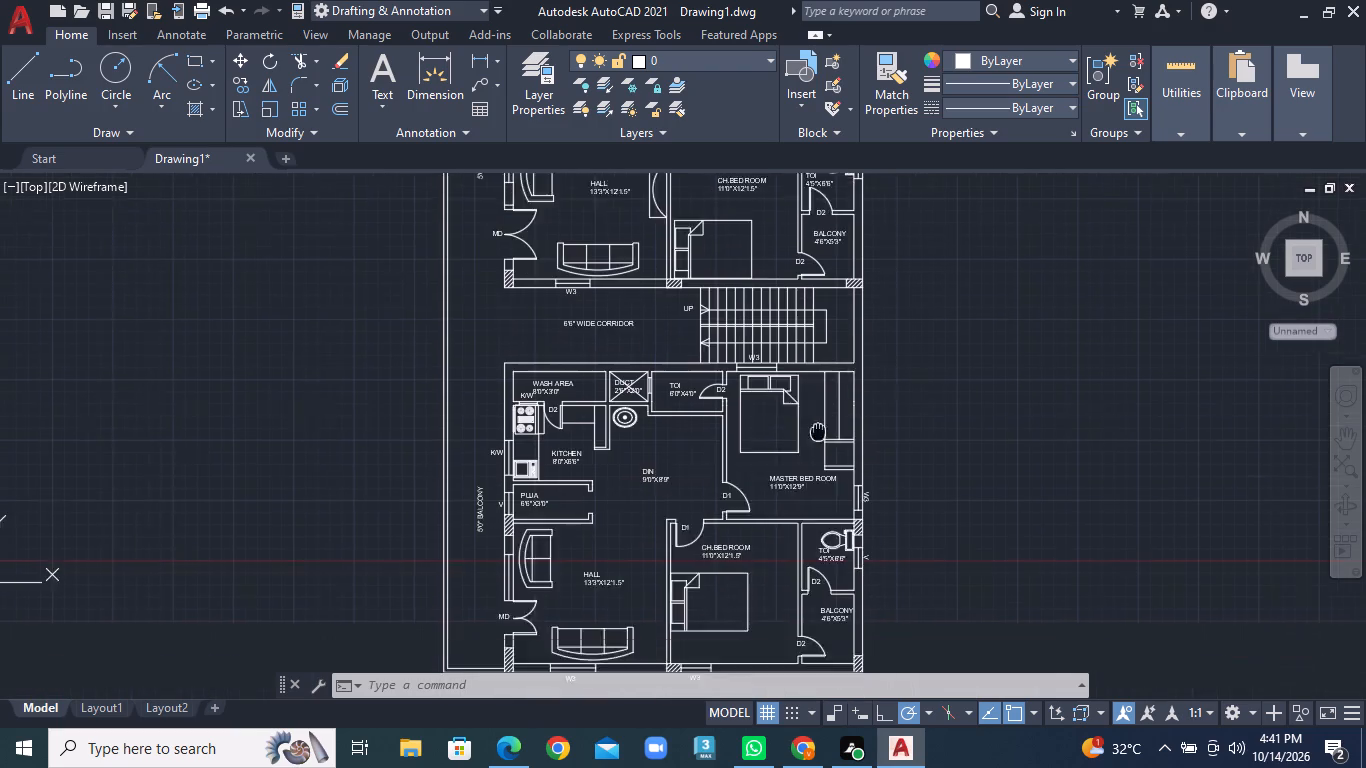
middle_drag(822, 402, 828, 359)
scroll(745, 436, up, 2)
middle_drag(735, 471, 741, 309)
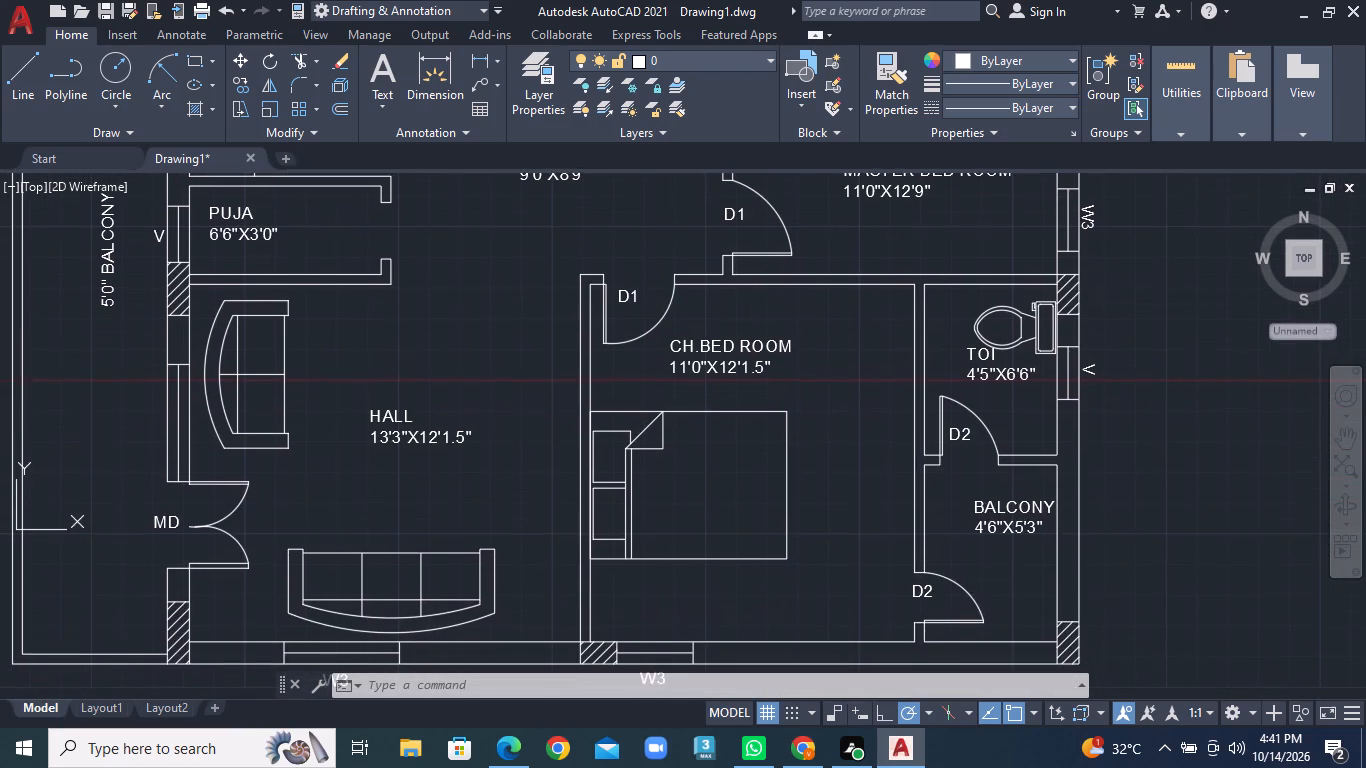
middle_drag(741, 309, 741, 288)
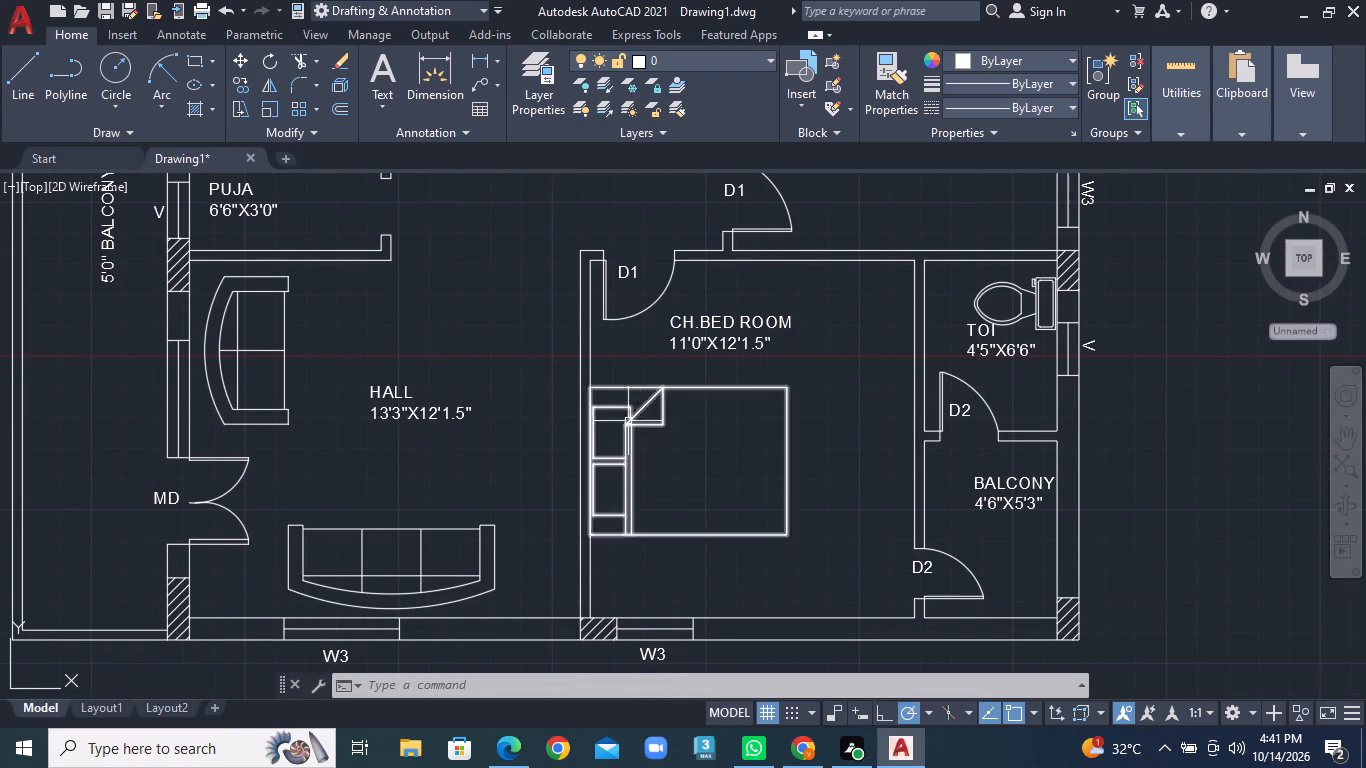
click(628, 421)
right_click(635, 416)
click(686, 384)
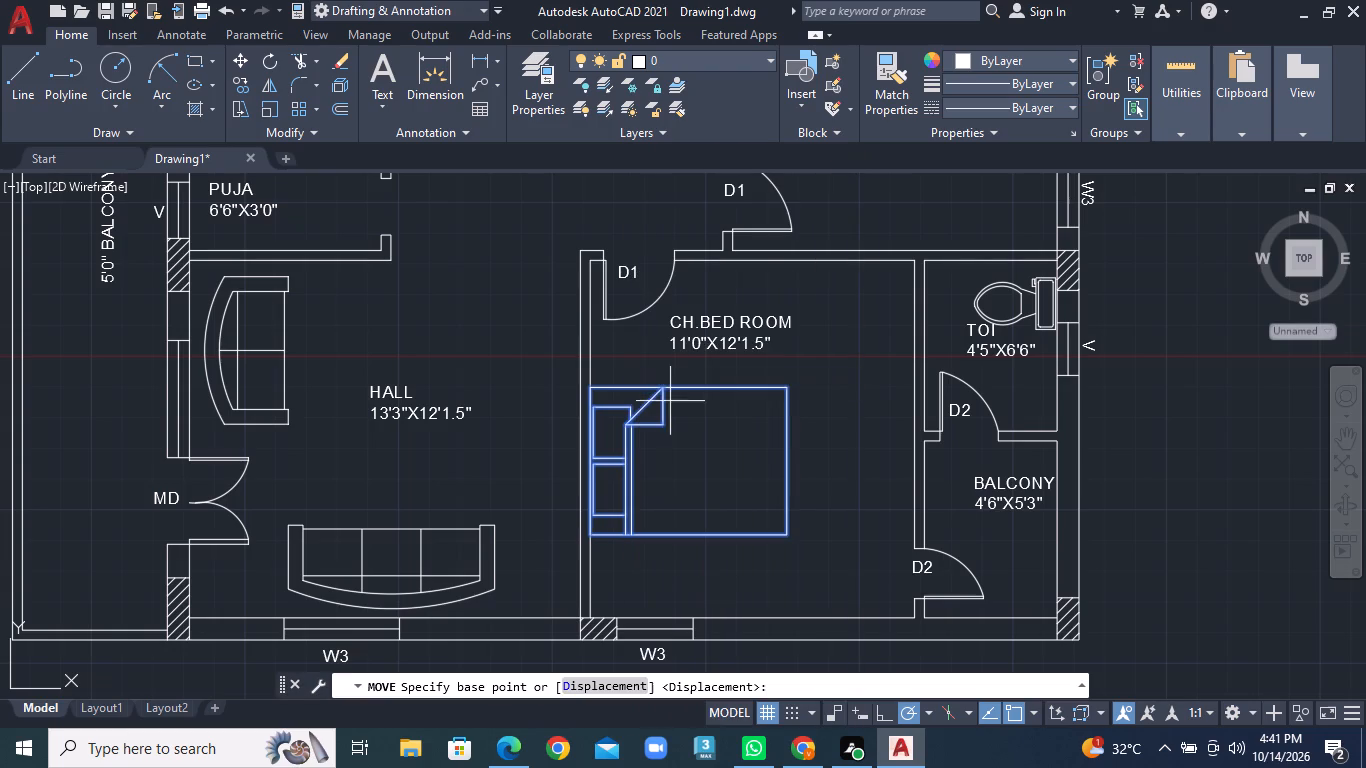
click(630, 426)
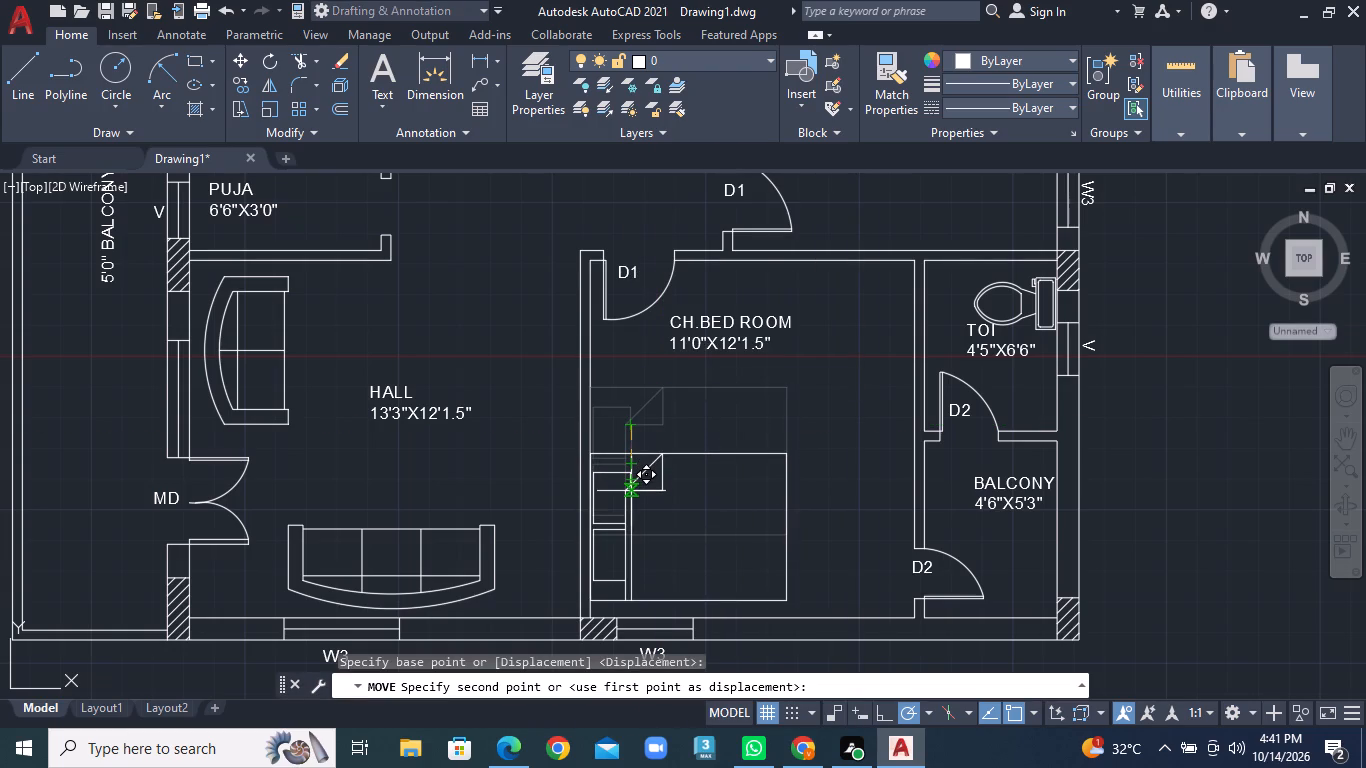
click(631, 491)
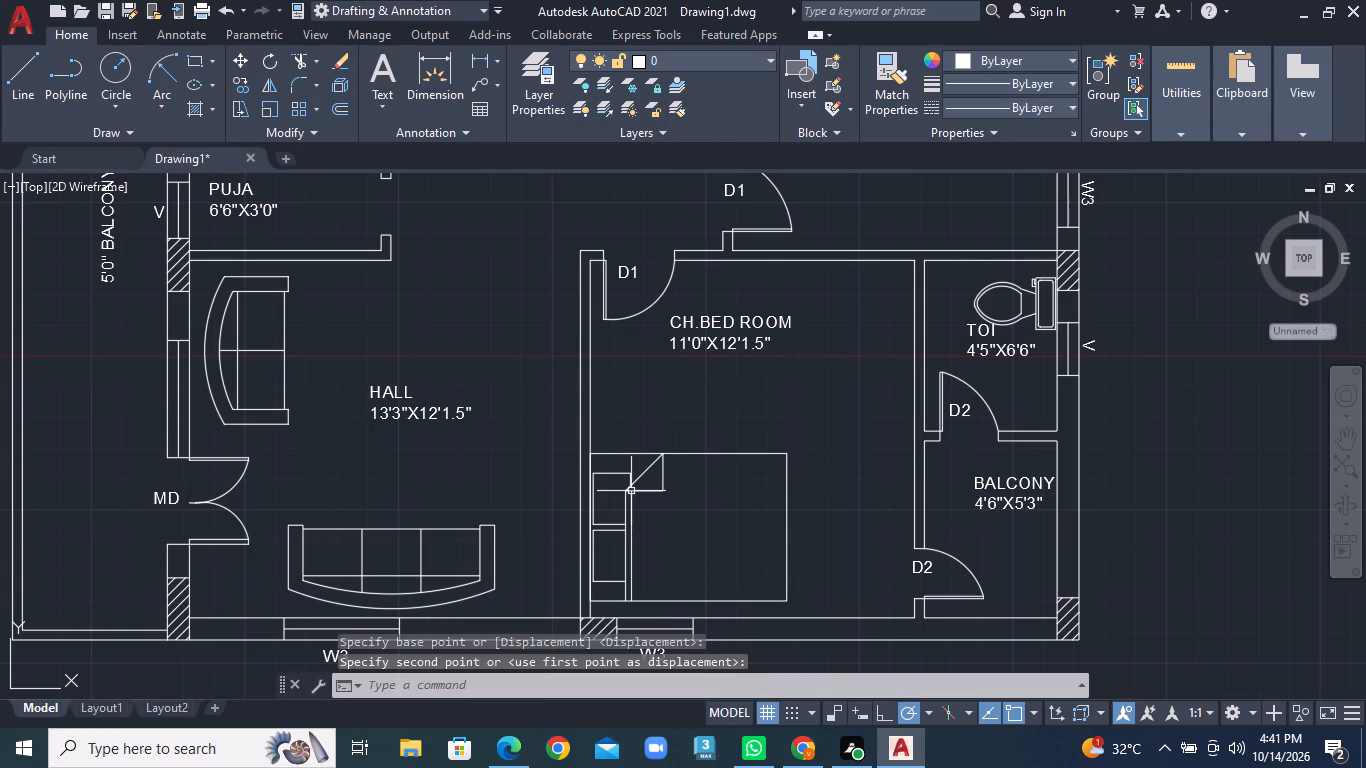
Move the CH.BED ROOM 11'0"X12'1.5" label southeast, into the free space just above the bed.
click(765, 332)
click(755, 326)
right_click(755, 326)
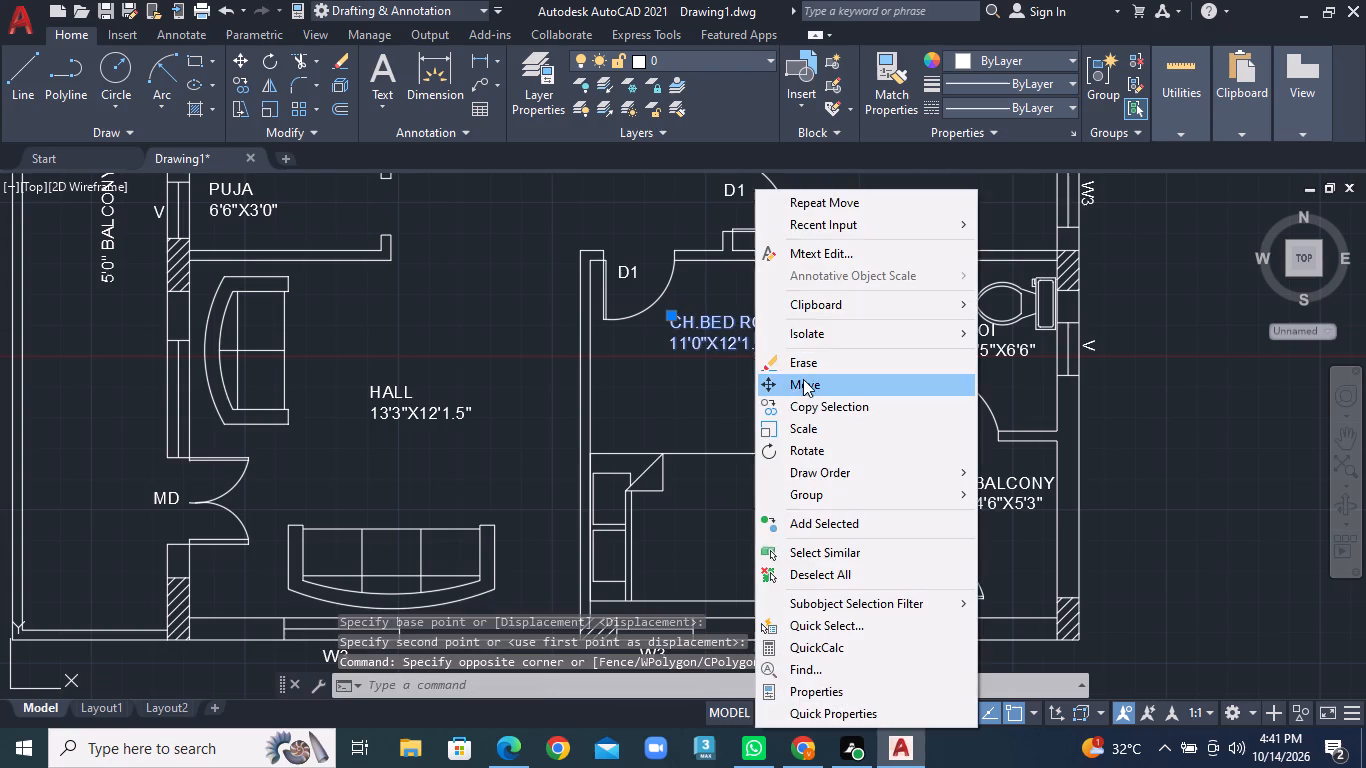
click(803, 379)
click(720, 337)
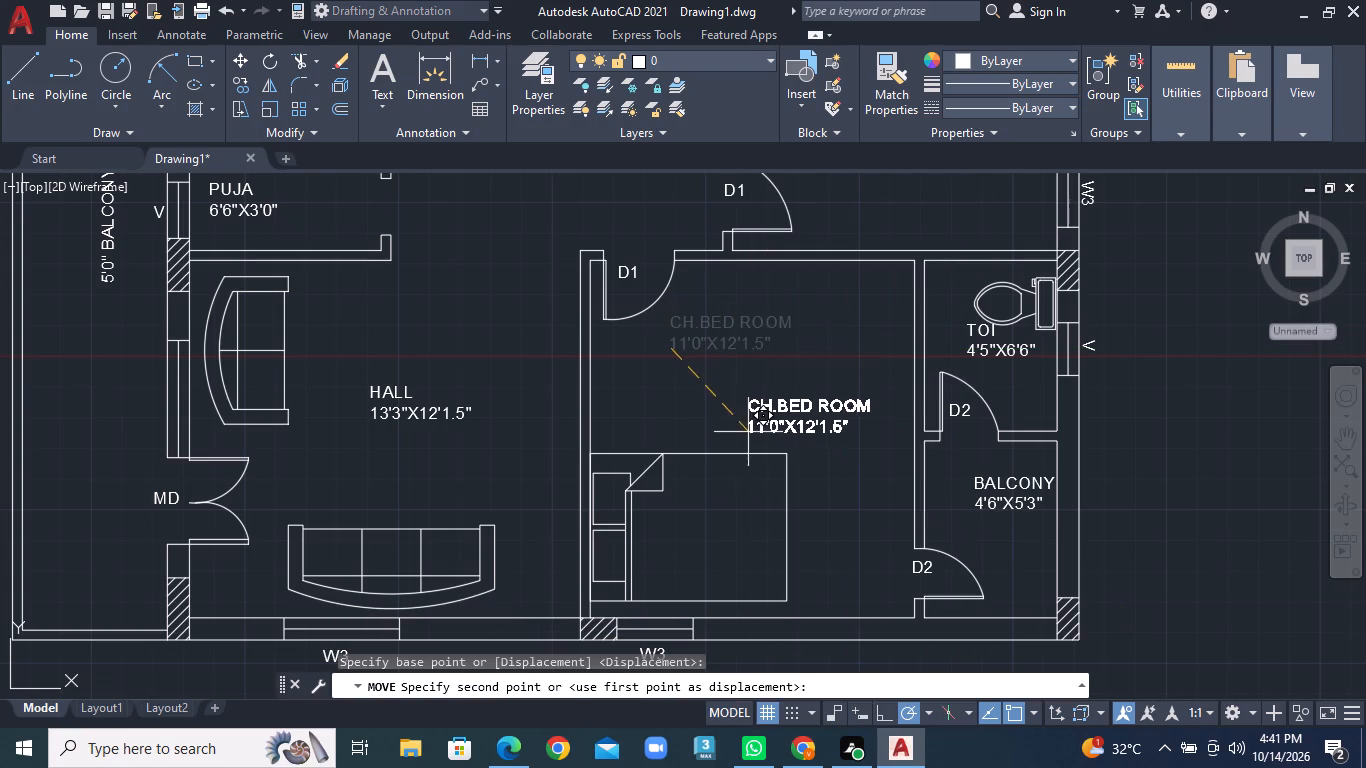
click(744, 440)
Draw the CH.BED ROOM wardrobe outline from the north wall just east of door D1, south and across to the east wall.
click(15, 74)
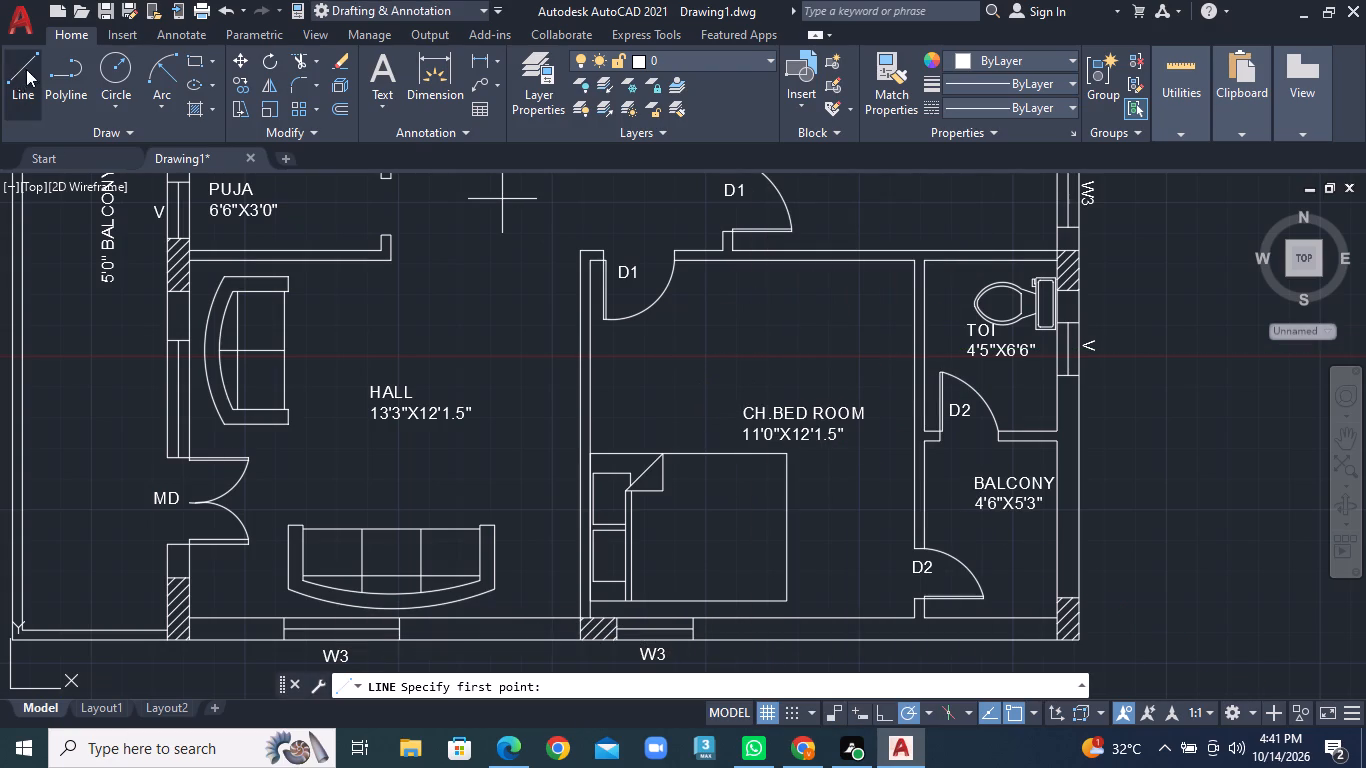
click(686, 260)
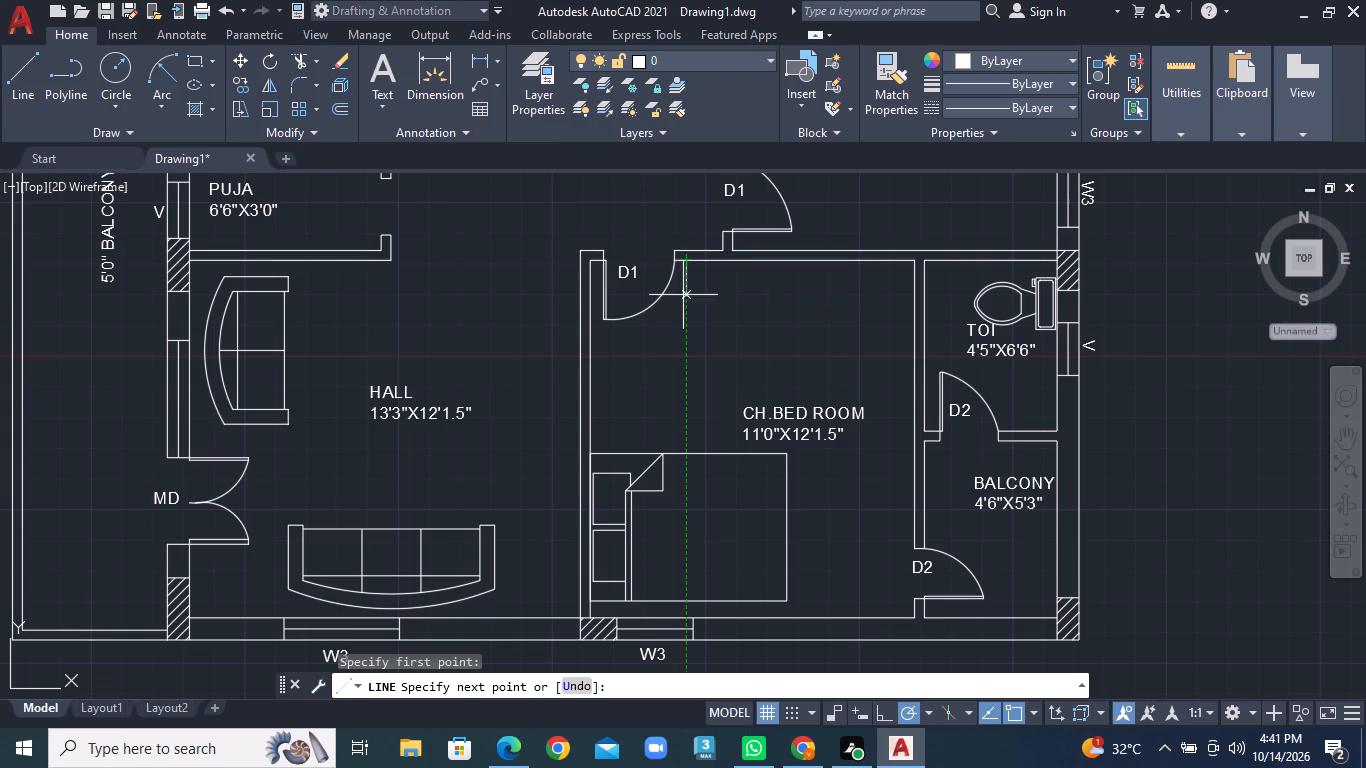
click(683, 341)
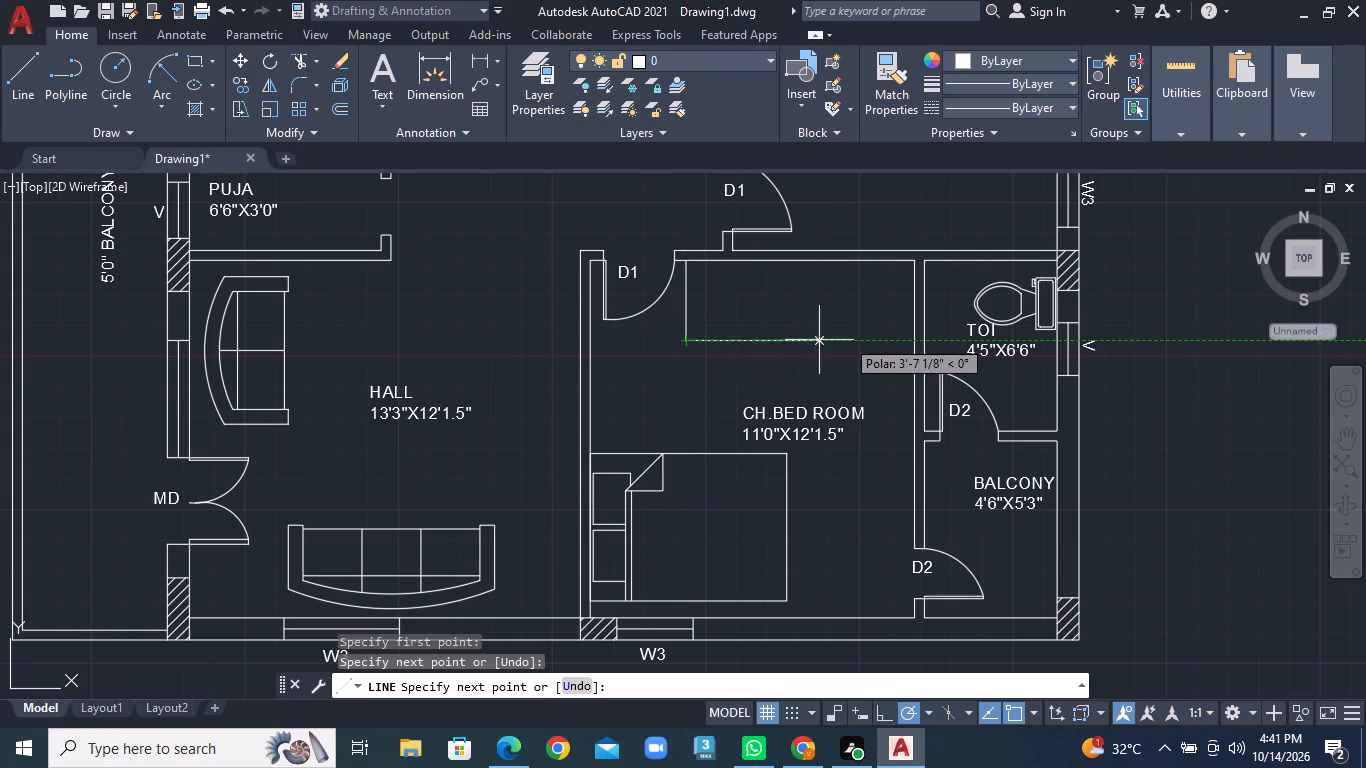
click(912, 335)
right_click(912, 332)
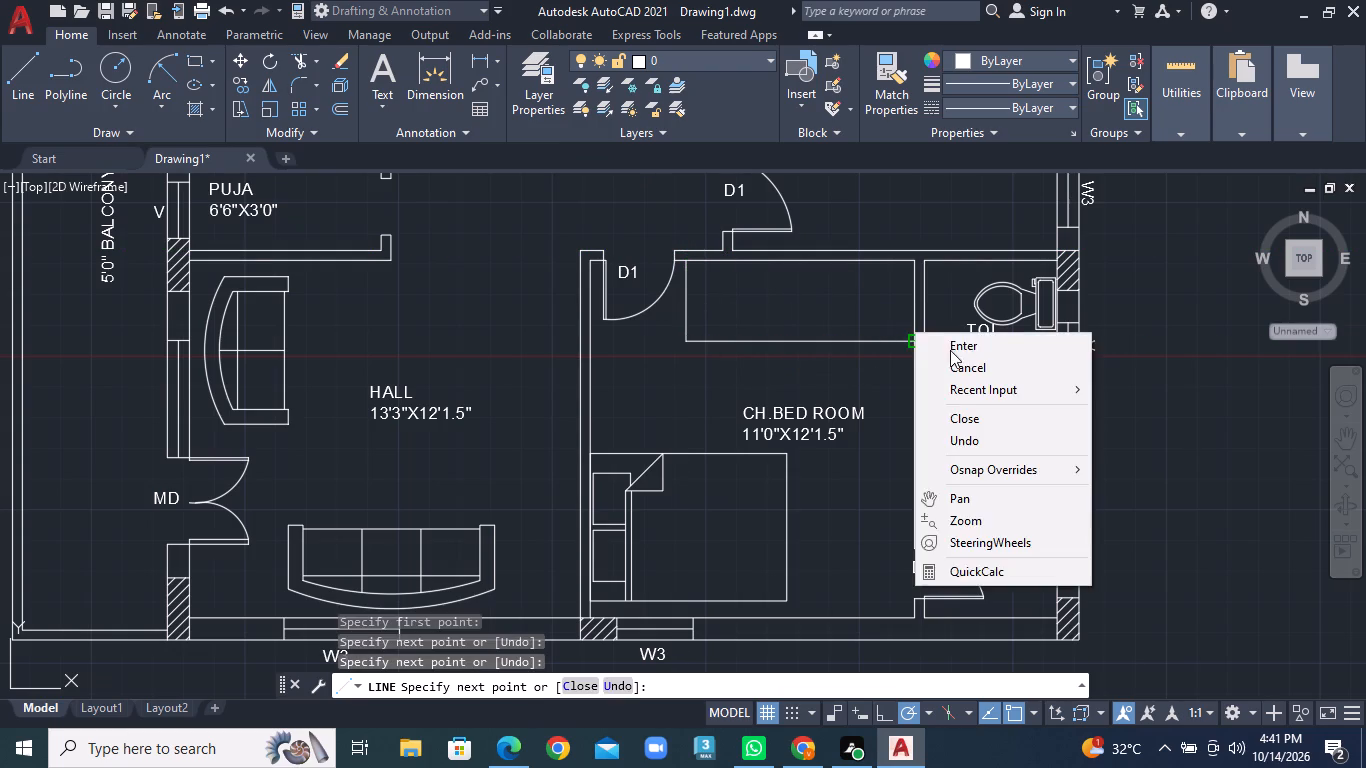
click(950, 350)
Draw a vertical partition across the lower unit's CH.BED ROOM wardrobe, a short distance east of its west end.
click(26, 87)
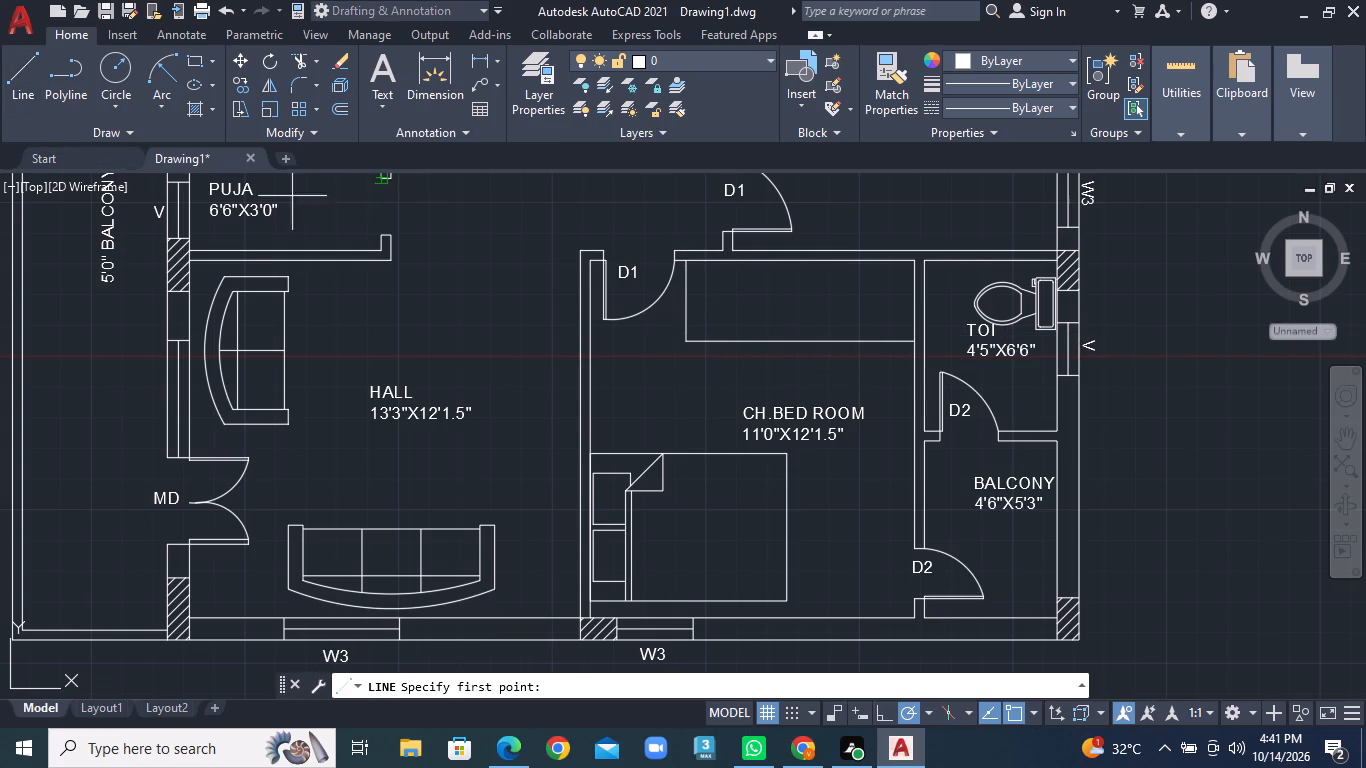
scroll(473, 281, up, 1)
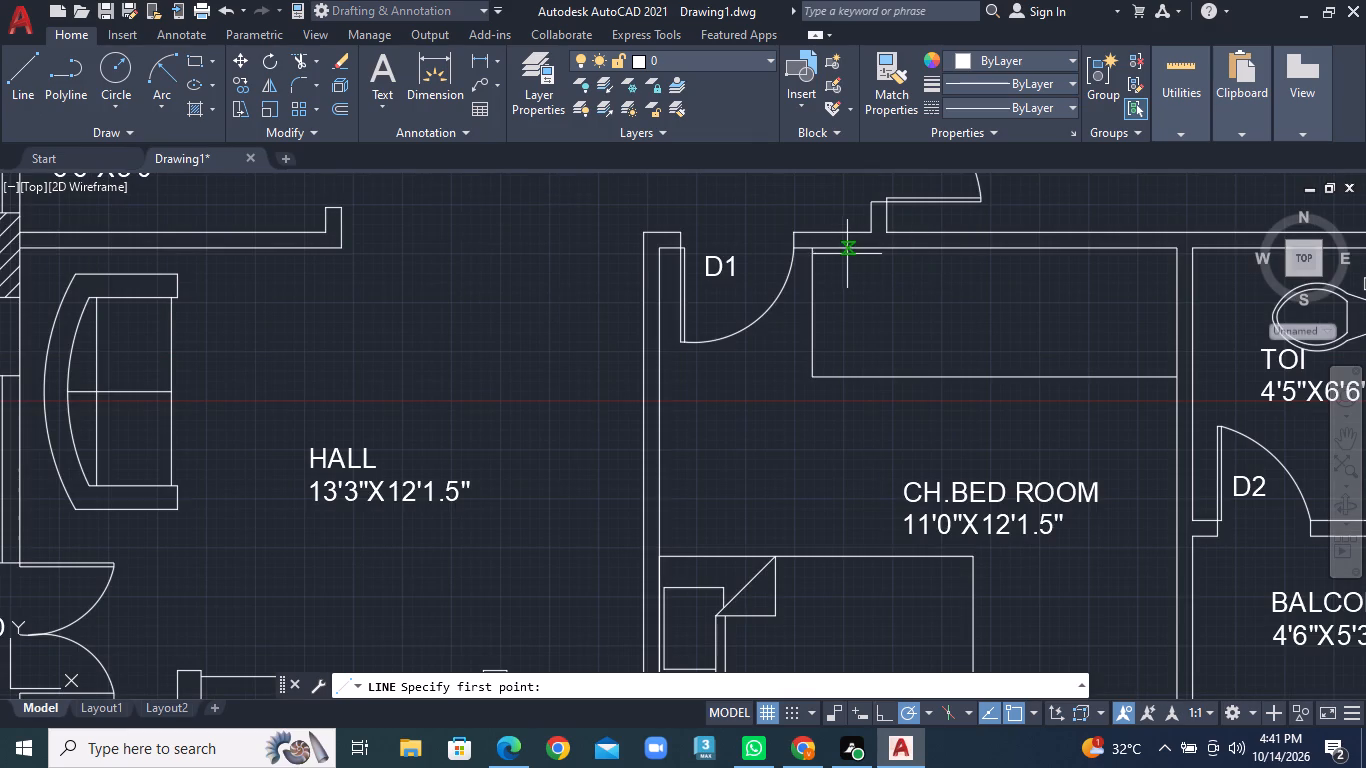
click(844, 248)
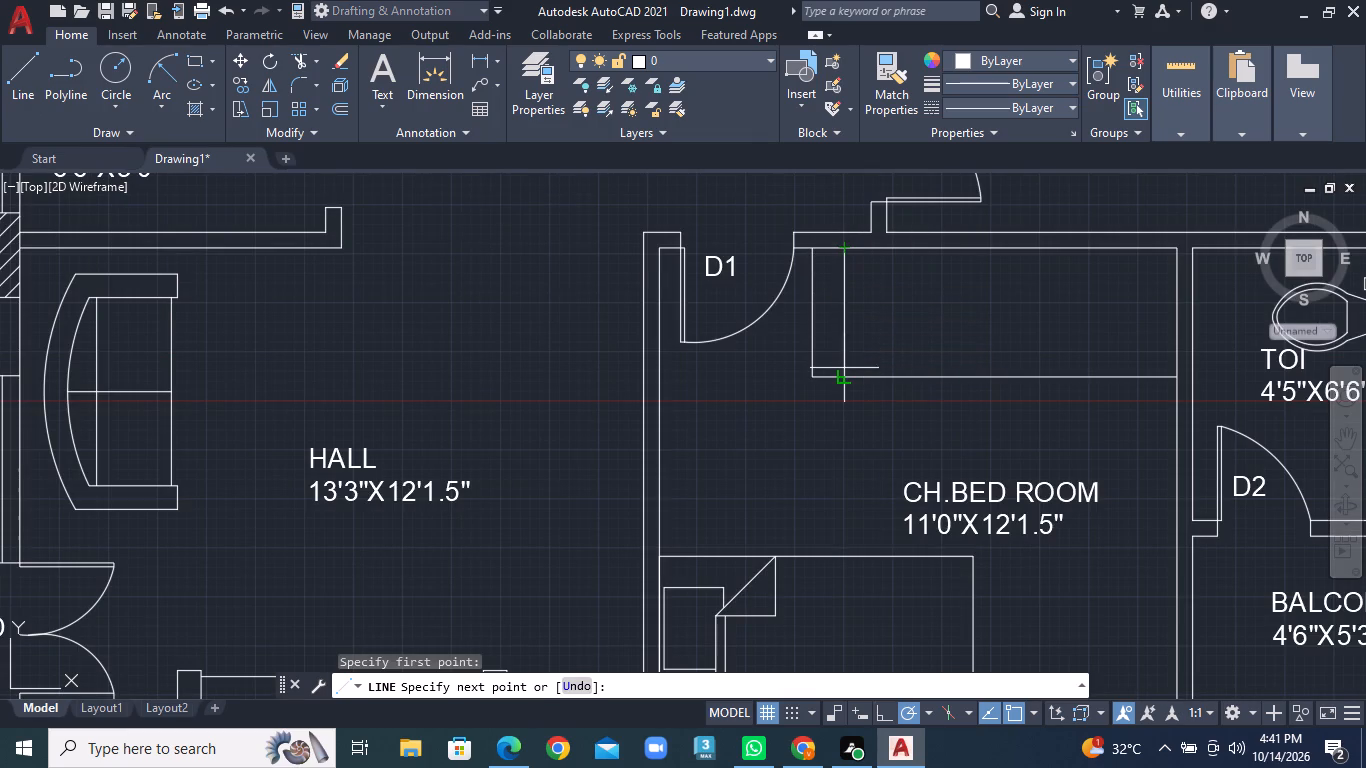
click(844, 368)
right_click(847, 368)
click(888, 387)
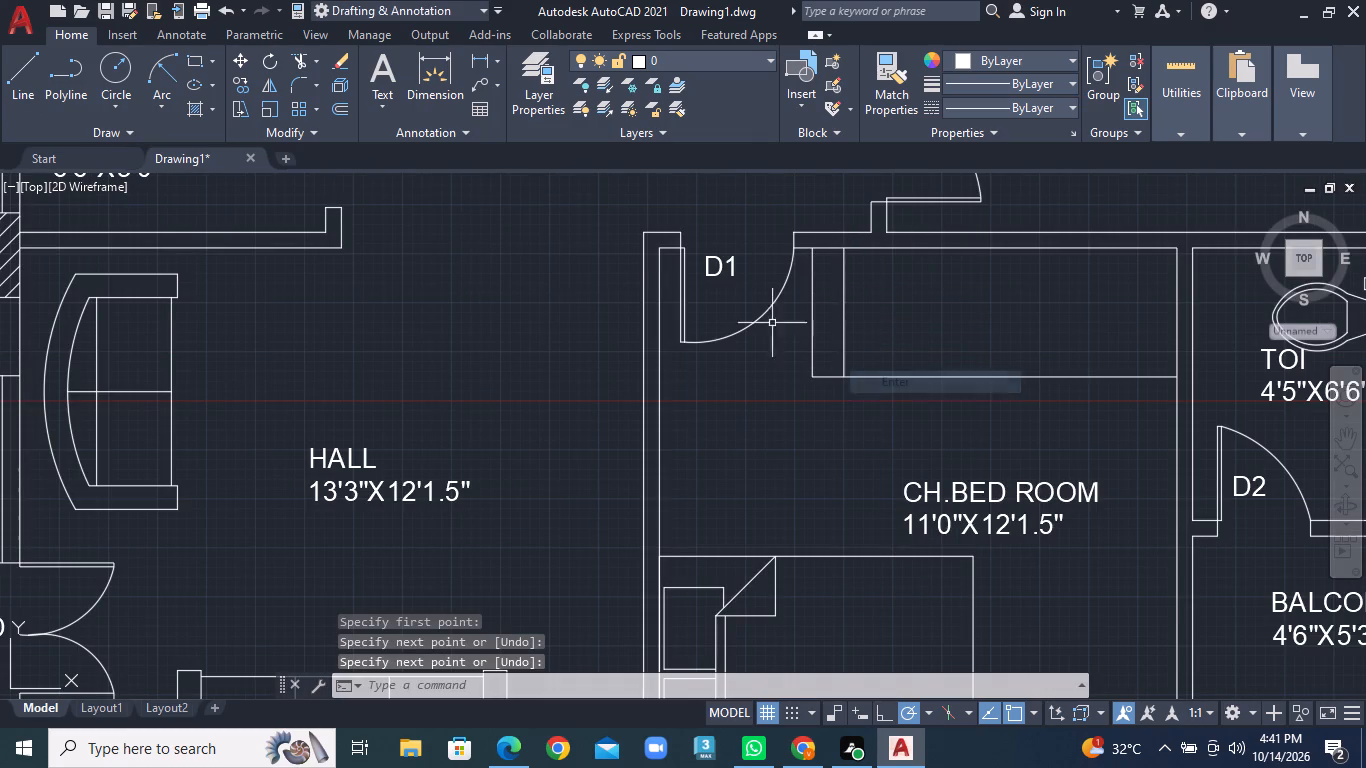
Draw a horizontal line through the middle of the lower CH.BED ROOM wardrobe, from the partition's midpoint to the east wall.
click(18, 87)
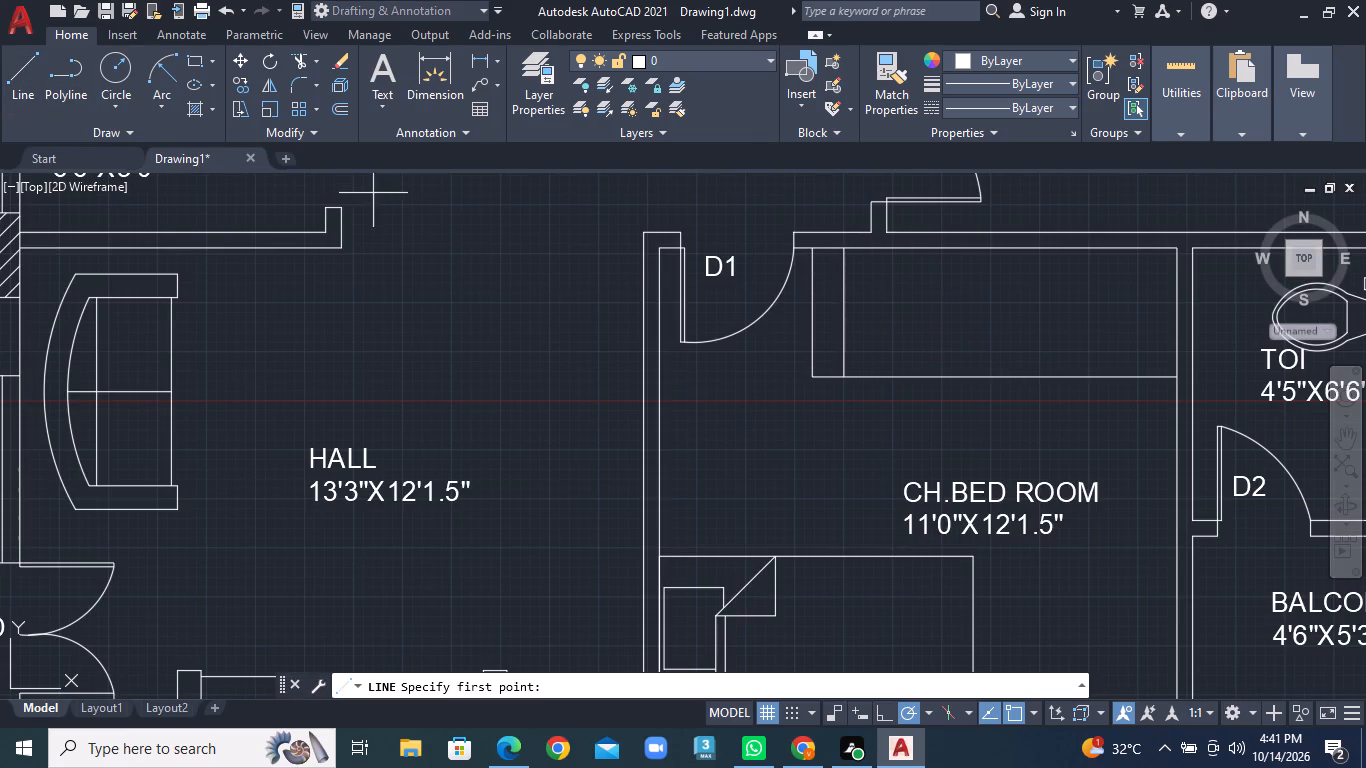
click(841, 313)
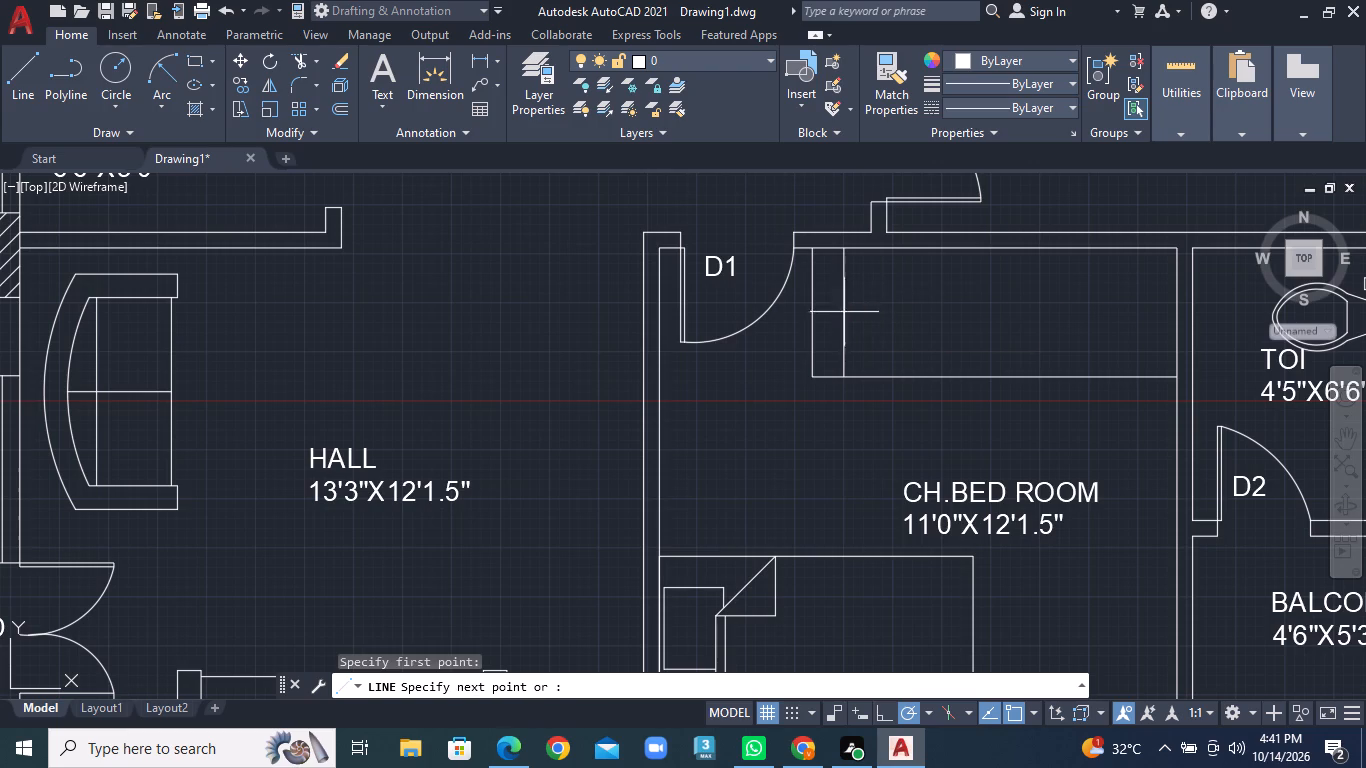
click(1170, 312)
right_click(1170, 312)
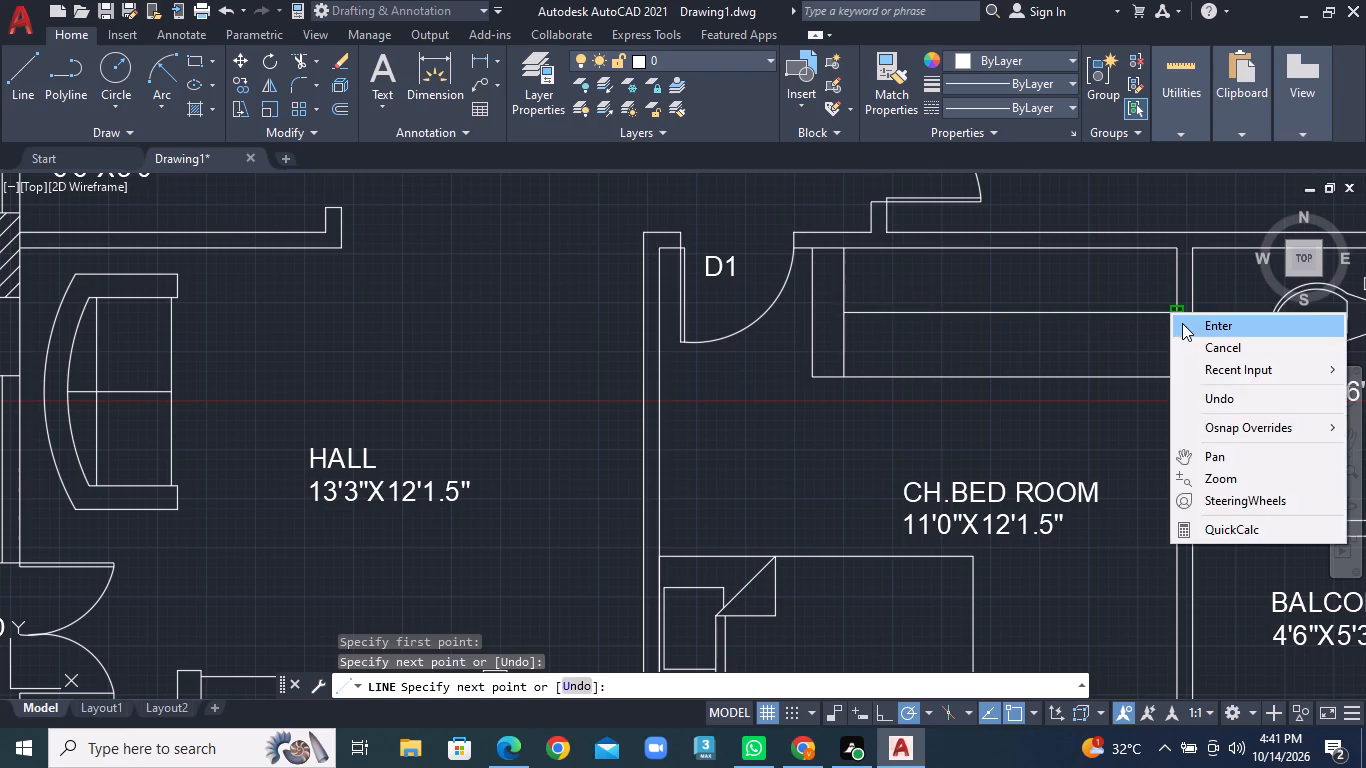
click(1185, 324)
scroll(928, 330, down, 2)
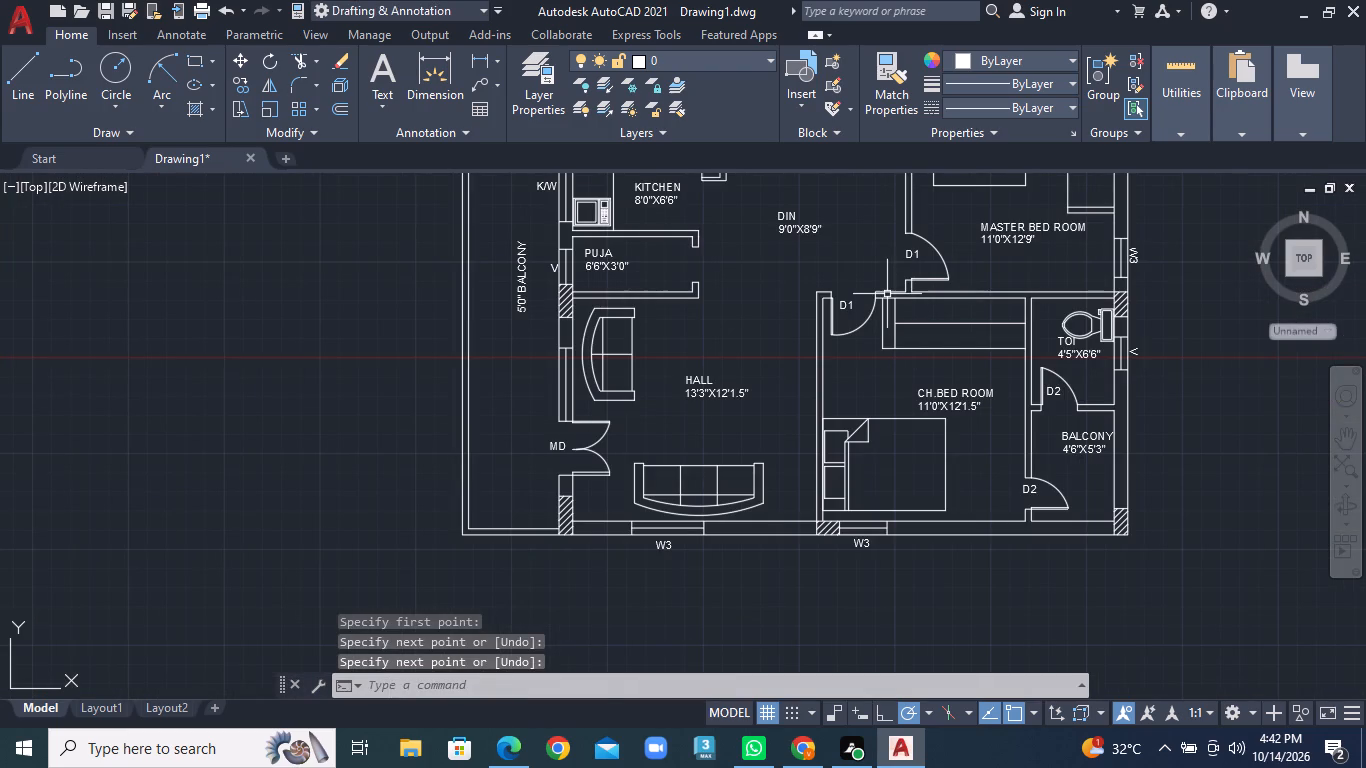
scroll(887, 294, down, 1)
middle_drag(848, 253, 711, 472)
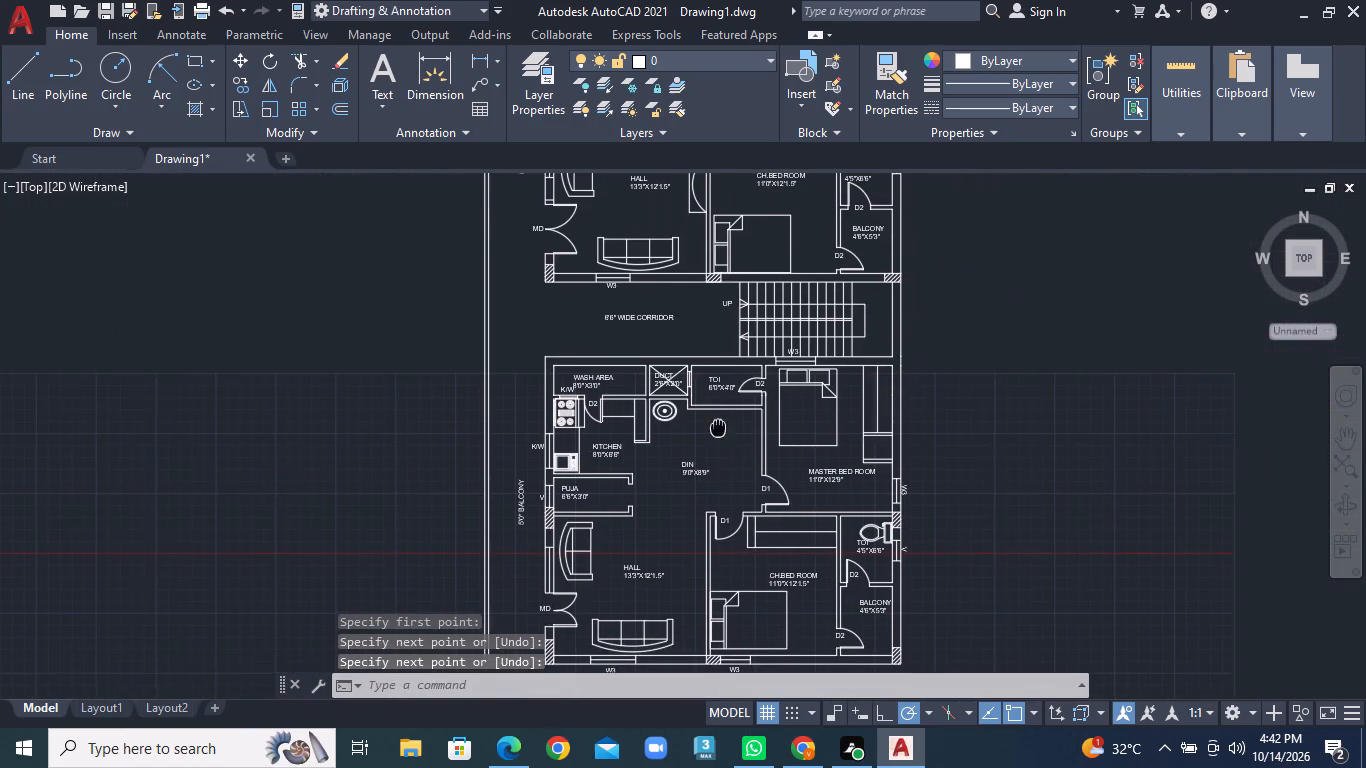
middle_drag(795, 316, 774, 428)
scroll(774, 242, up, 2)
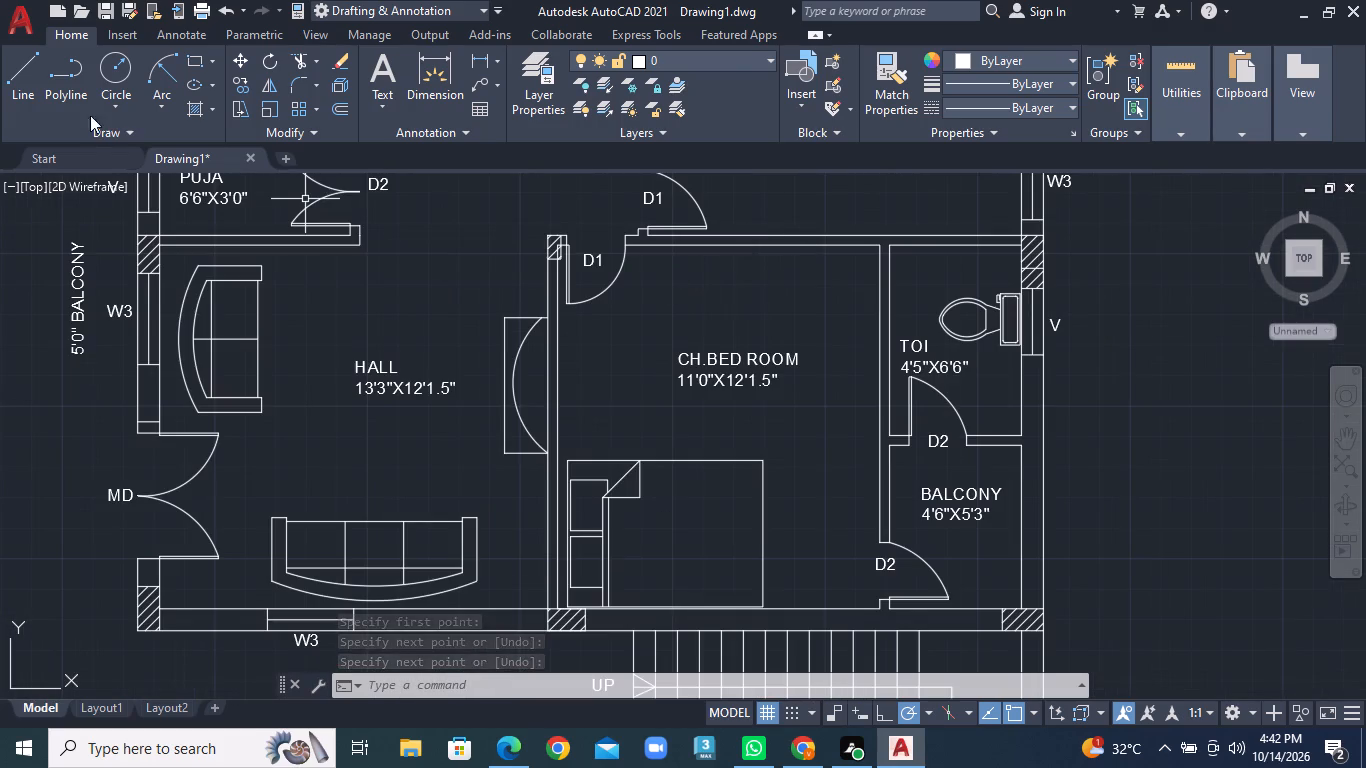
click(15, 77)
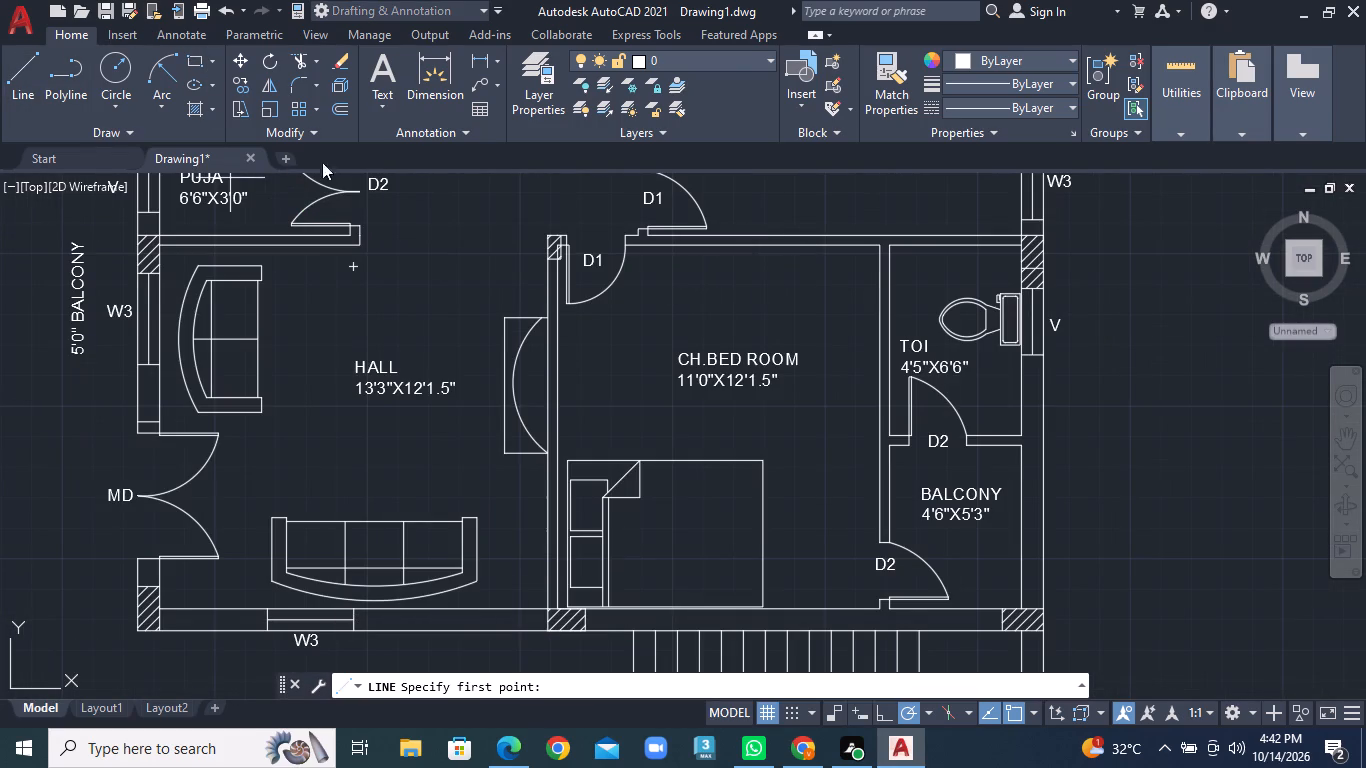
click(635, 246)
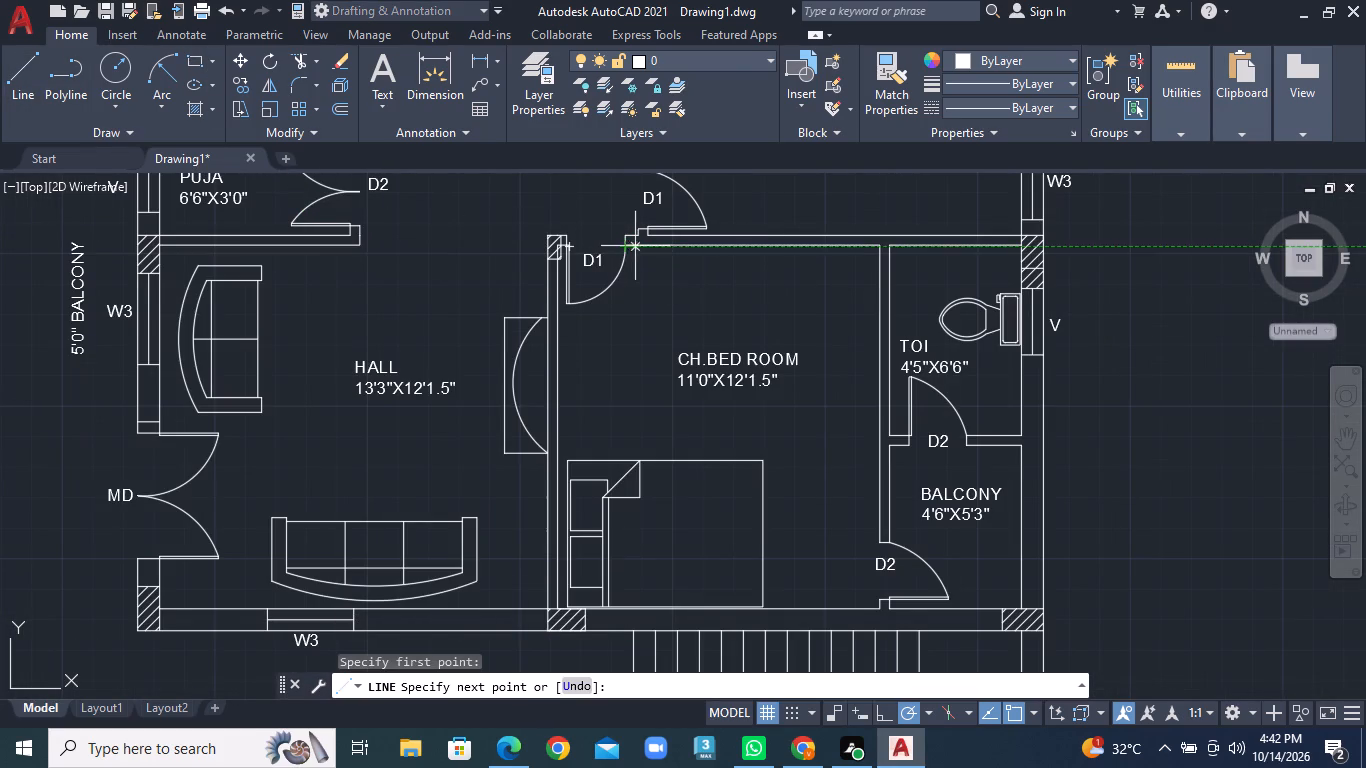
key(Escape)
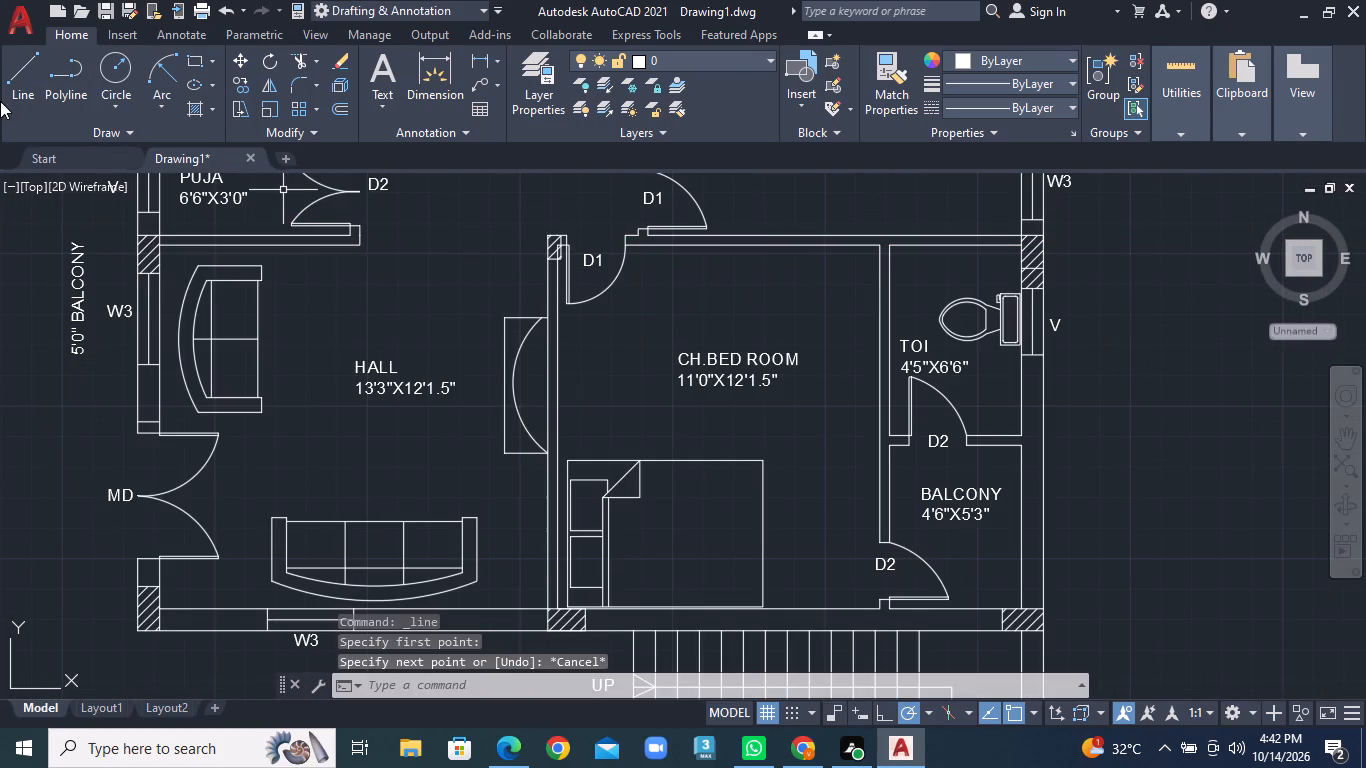
In the upper unit's CH.BED ROOM, draw the wardrobe outline from the north wall just east of door D1, south and across to the east wall.
click(18, 81)
scroll(519, 162, up, 2)
scroll(634, 229, up, 1)
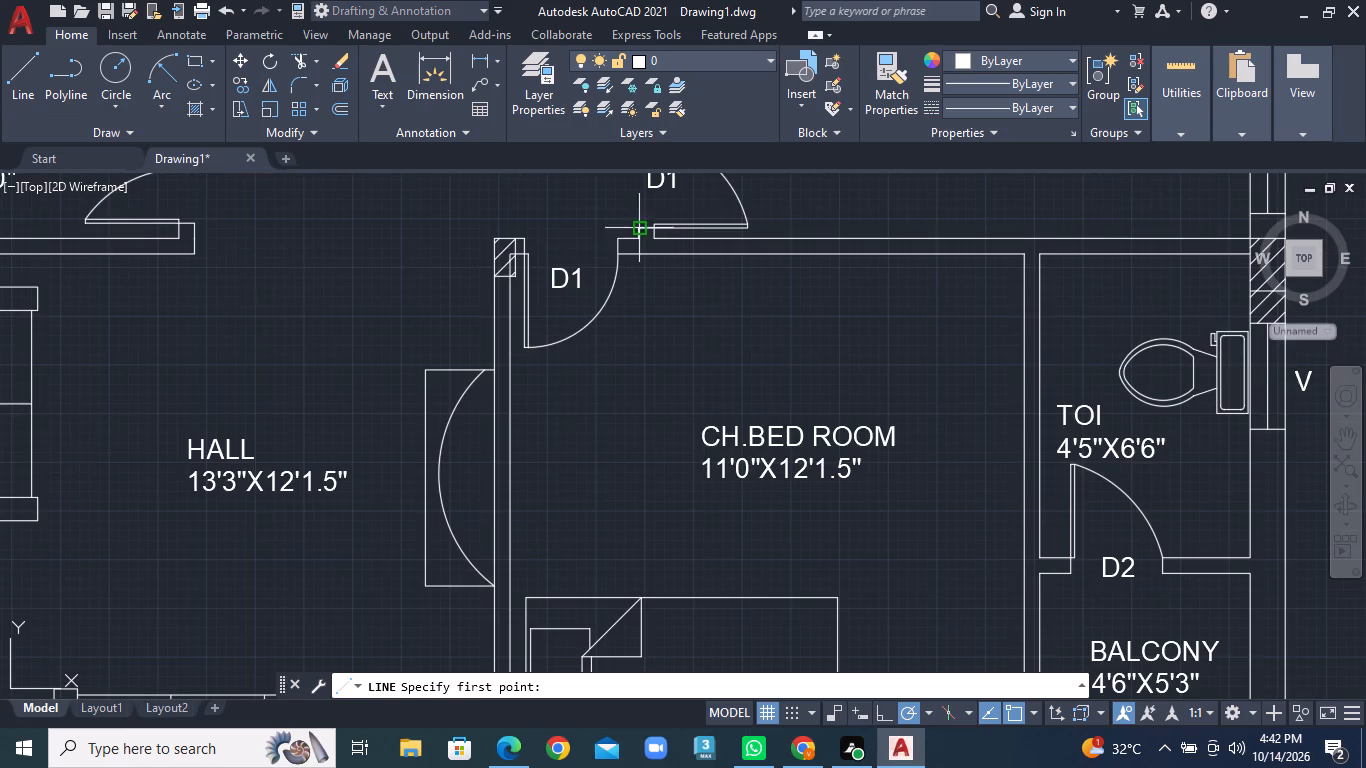
click(639, 256)
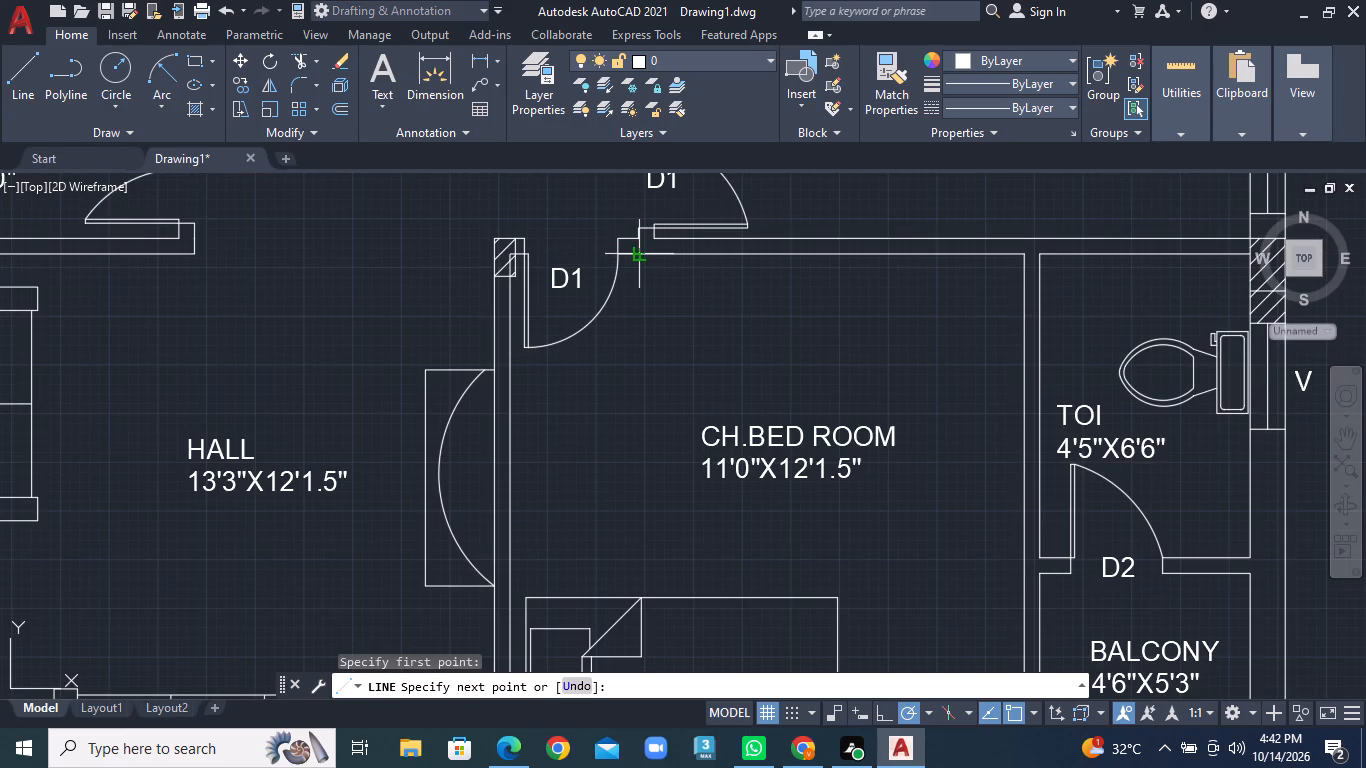
click(648, 347)
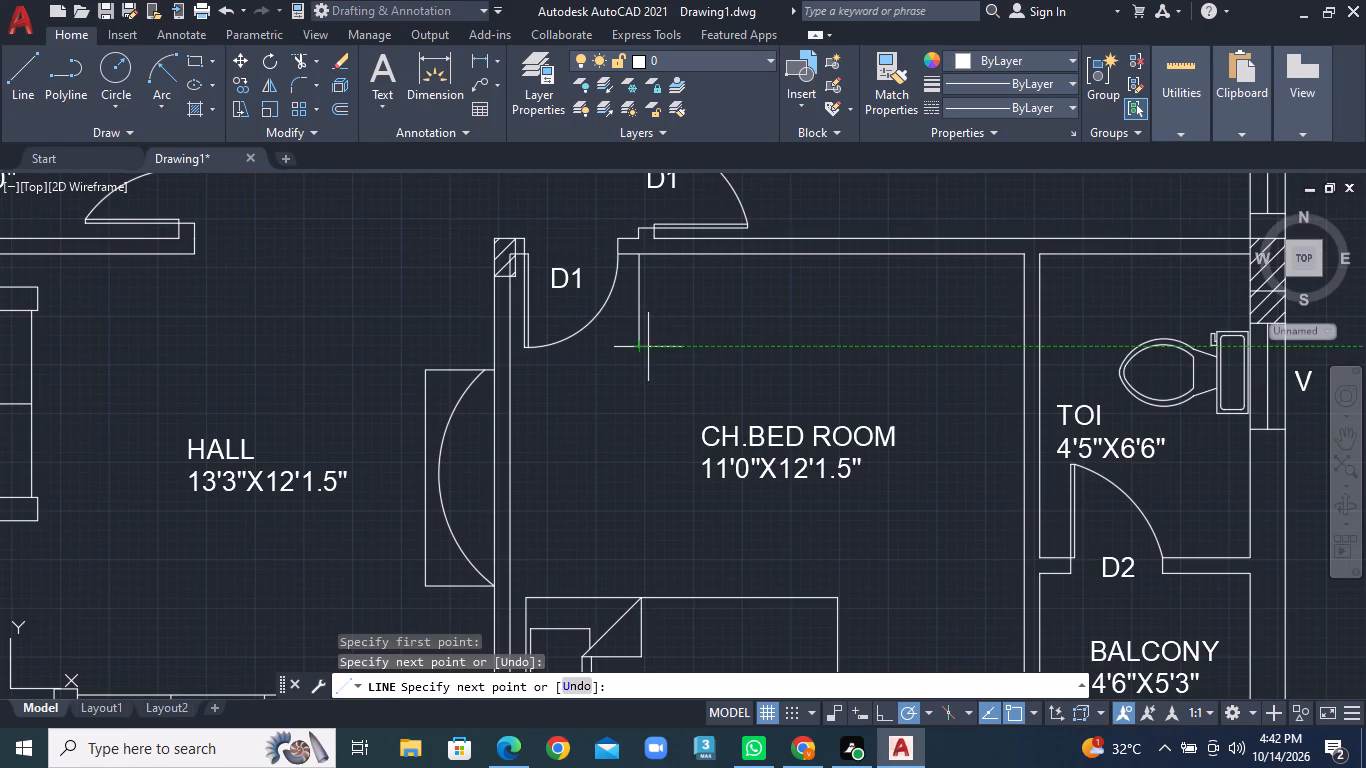
click(1029, 353)
right_click(1029, 353)
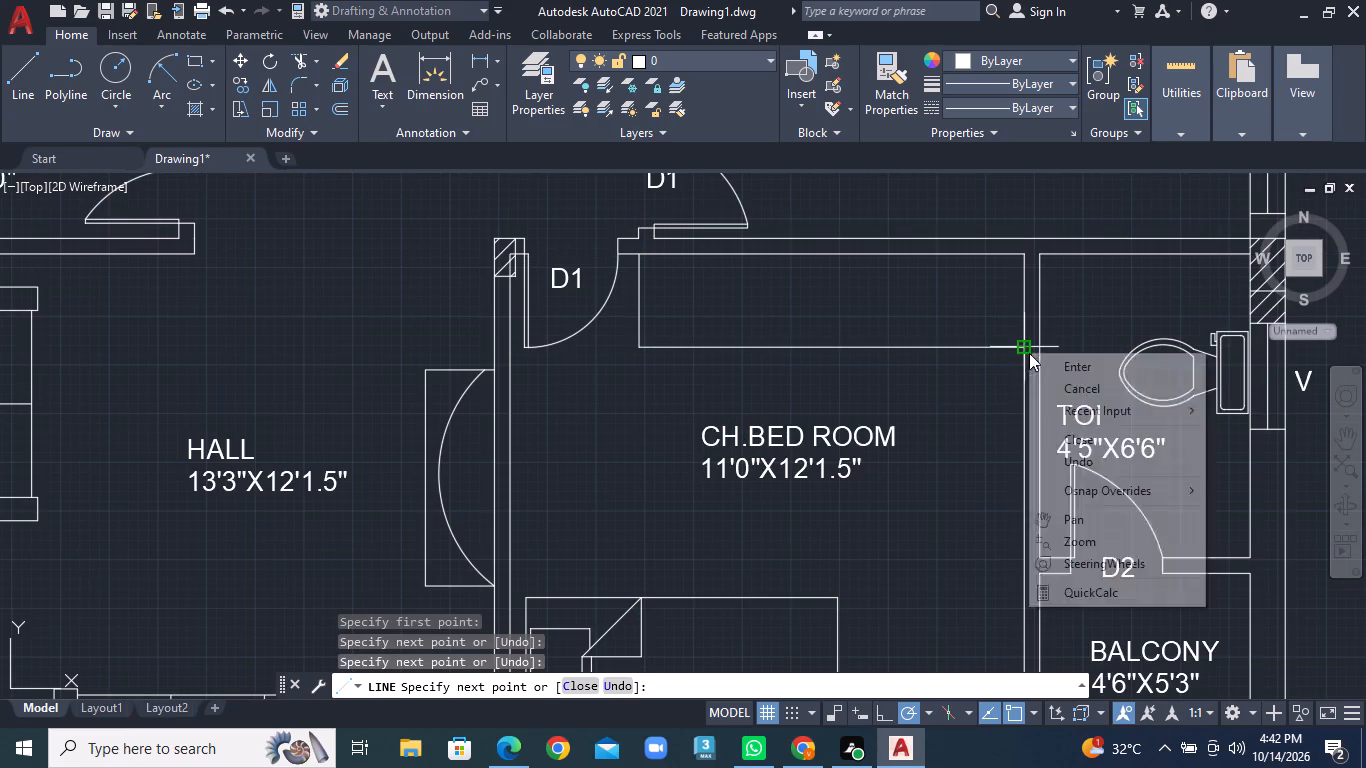
click(1074, 370)
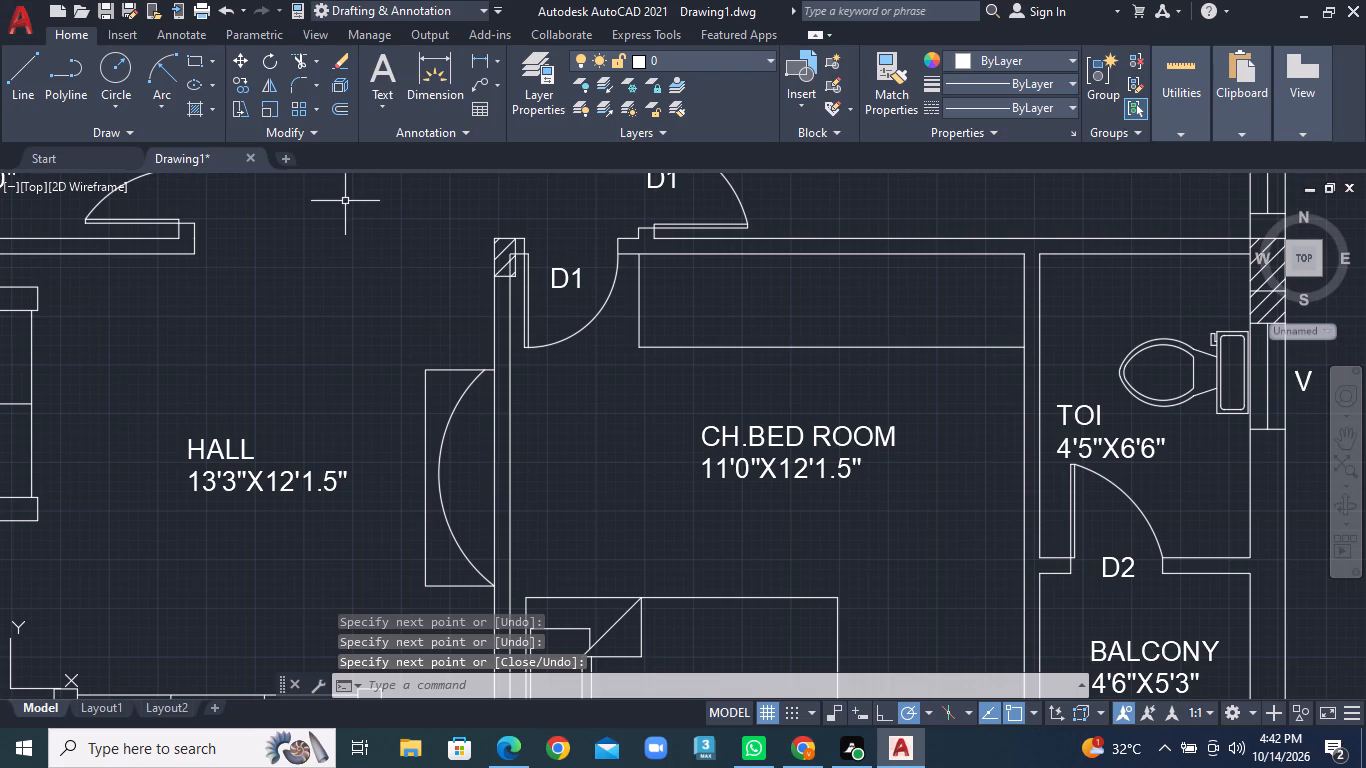
Draw a vertical partition across the upper CH.BED ROOM wardrobe, a short distance east of its west end.
click(14, 78)
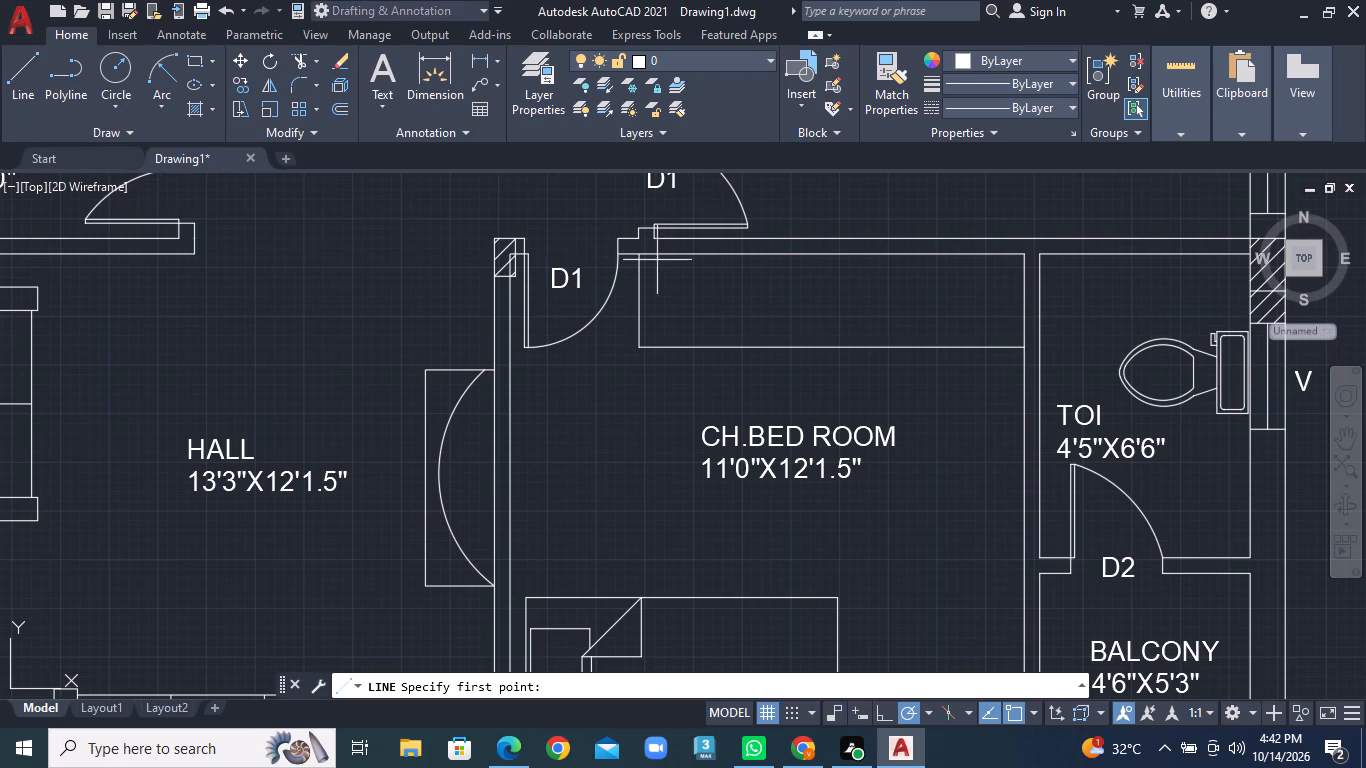
click(663, 253)
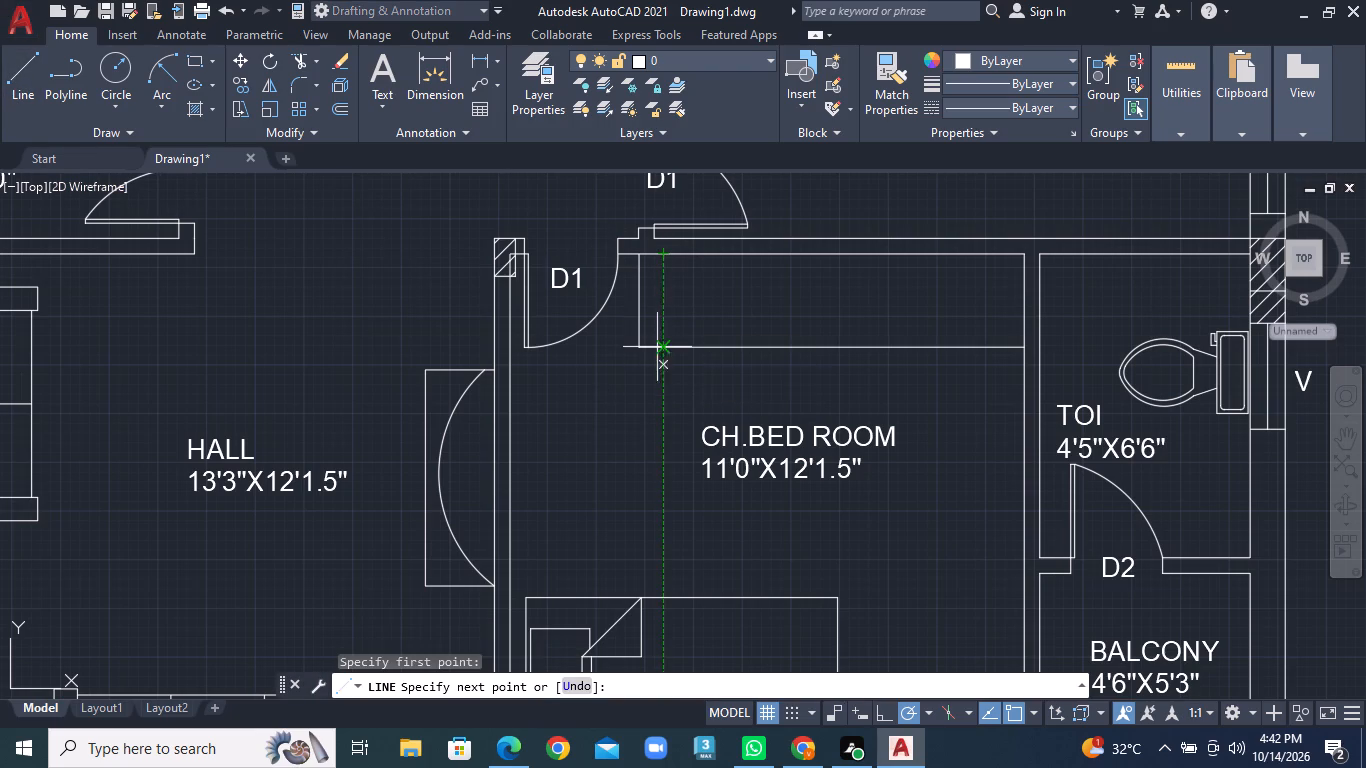
click(657, 347)
right_click(657, 347)
click(676, 358)
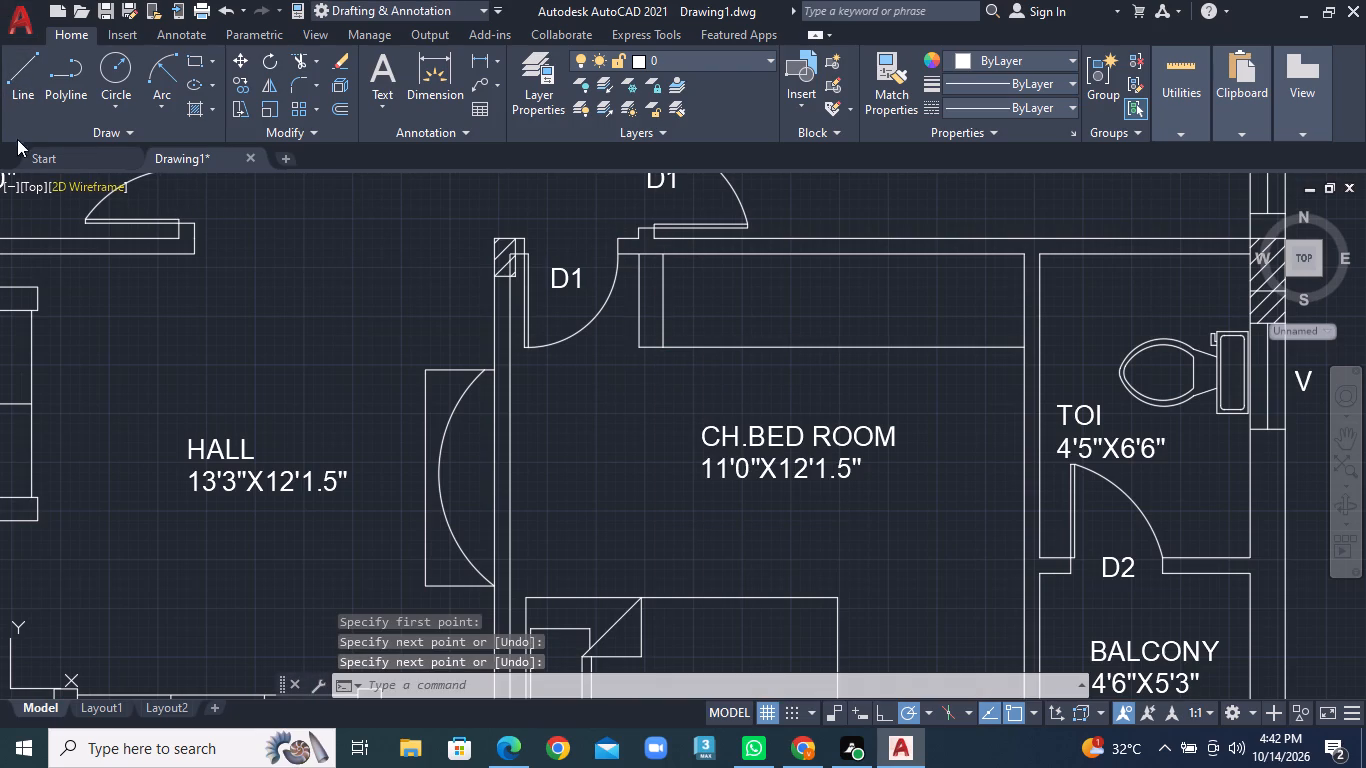
Draw a horizontal line through the middle of the upper CH.BED ROOM wardrobe, from the partition's midpoint to the east wall.
click(17, 84)
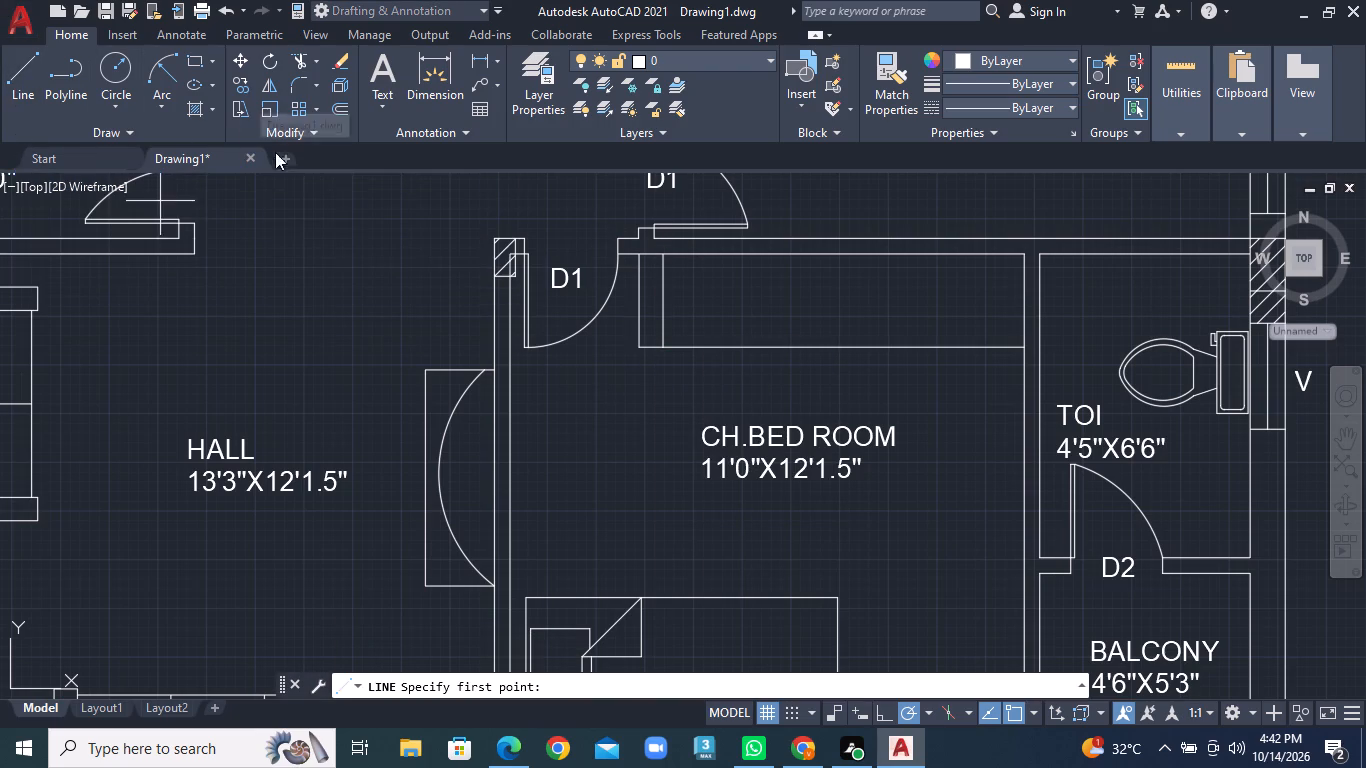
click(664, 300)
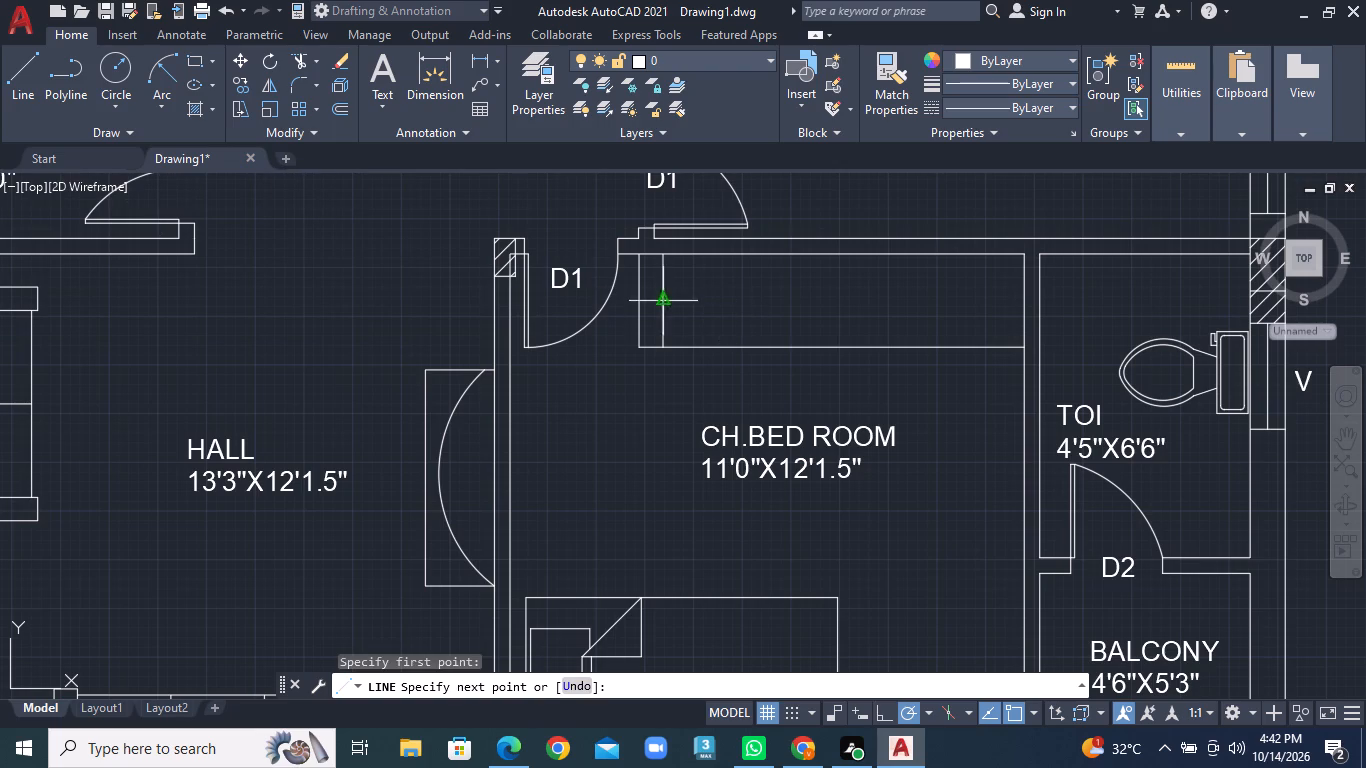
click(1021, 303)
right_click(1022, 303)
click(1042, 314)
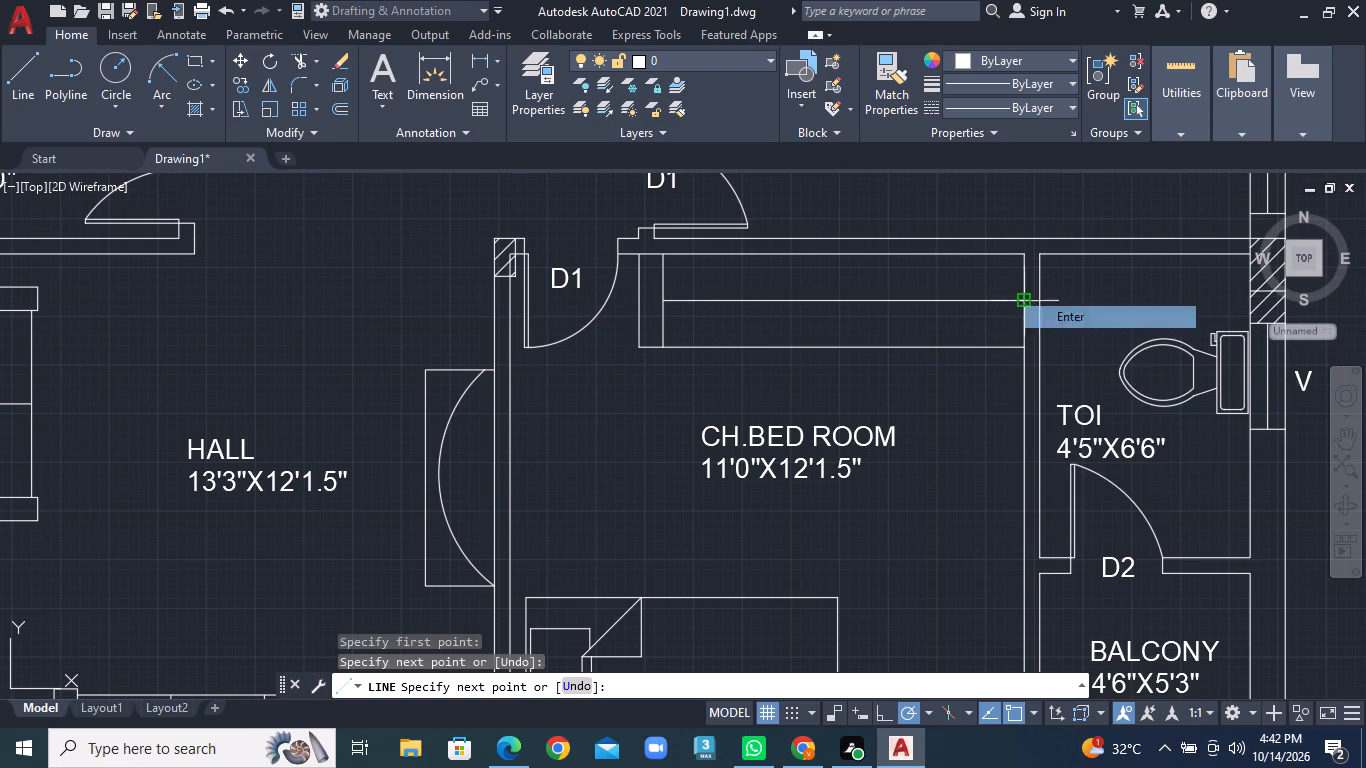
Hatch both long compartments of the upper unit's CH.BED ROOM wardrobe, above and below its middle line, with the NET3 pattern.
click(12, 69)
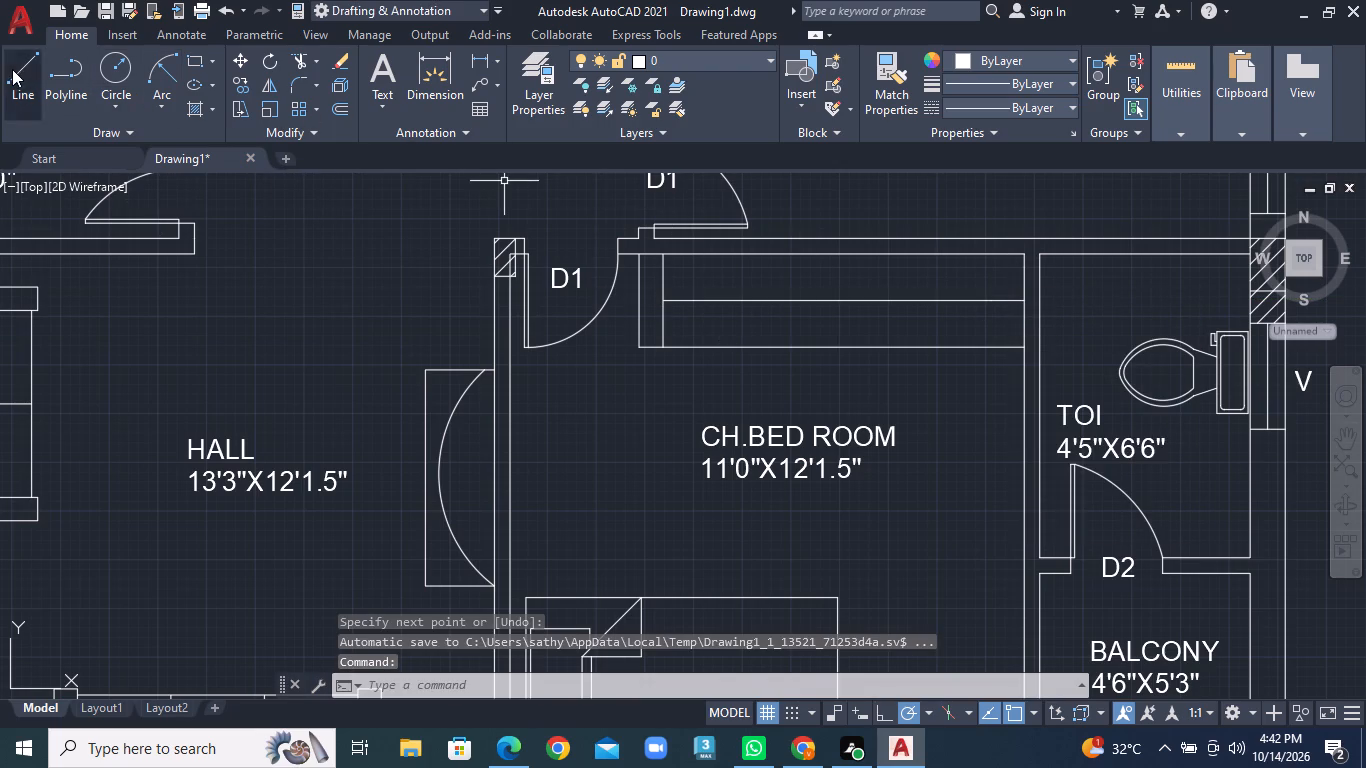
middle_drag(659, 226, 550, 331)
scroll(594, 311, up, 1)
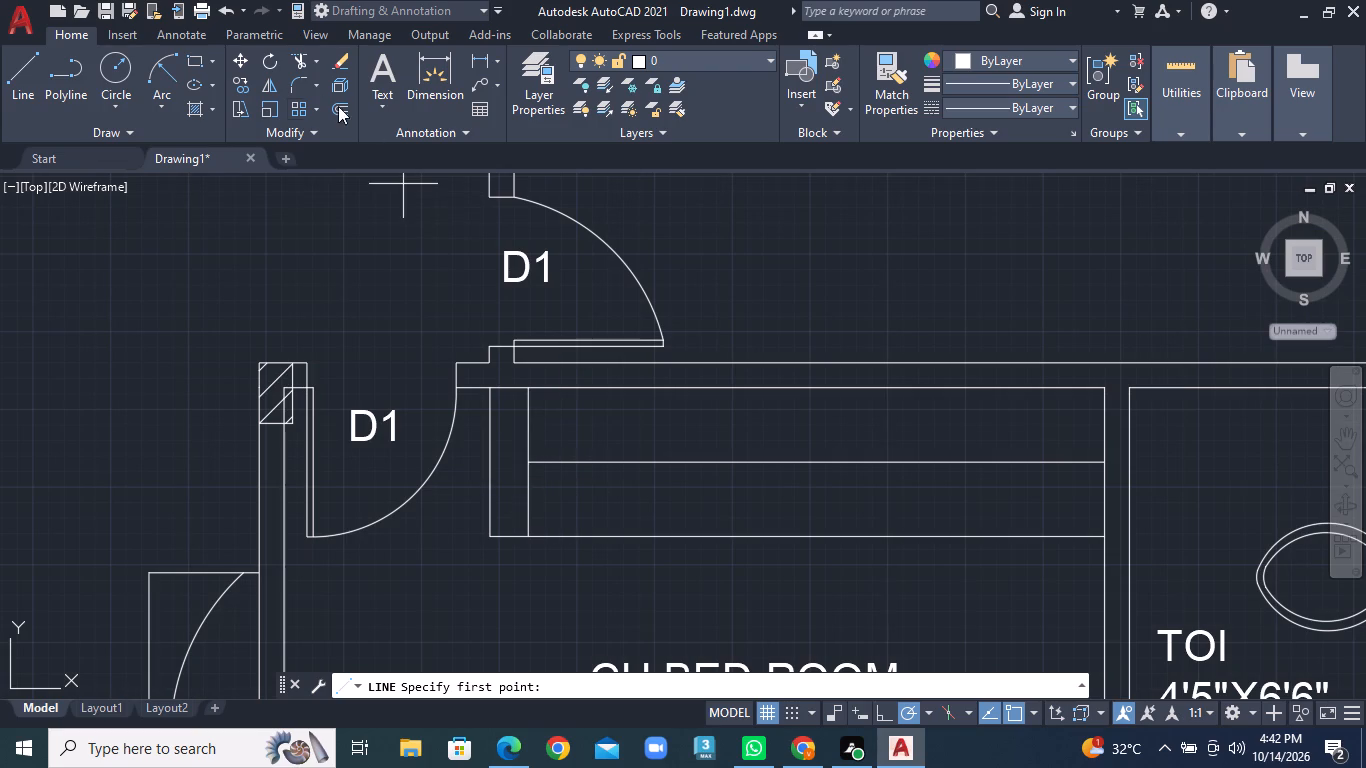
click(213, 108)
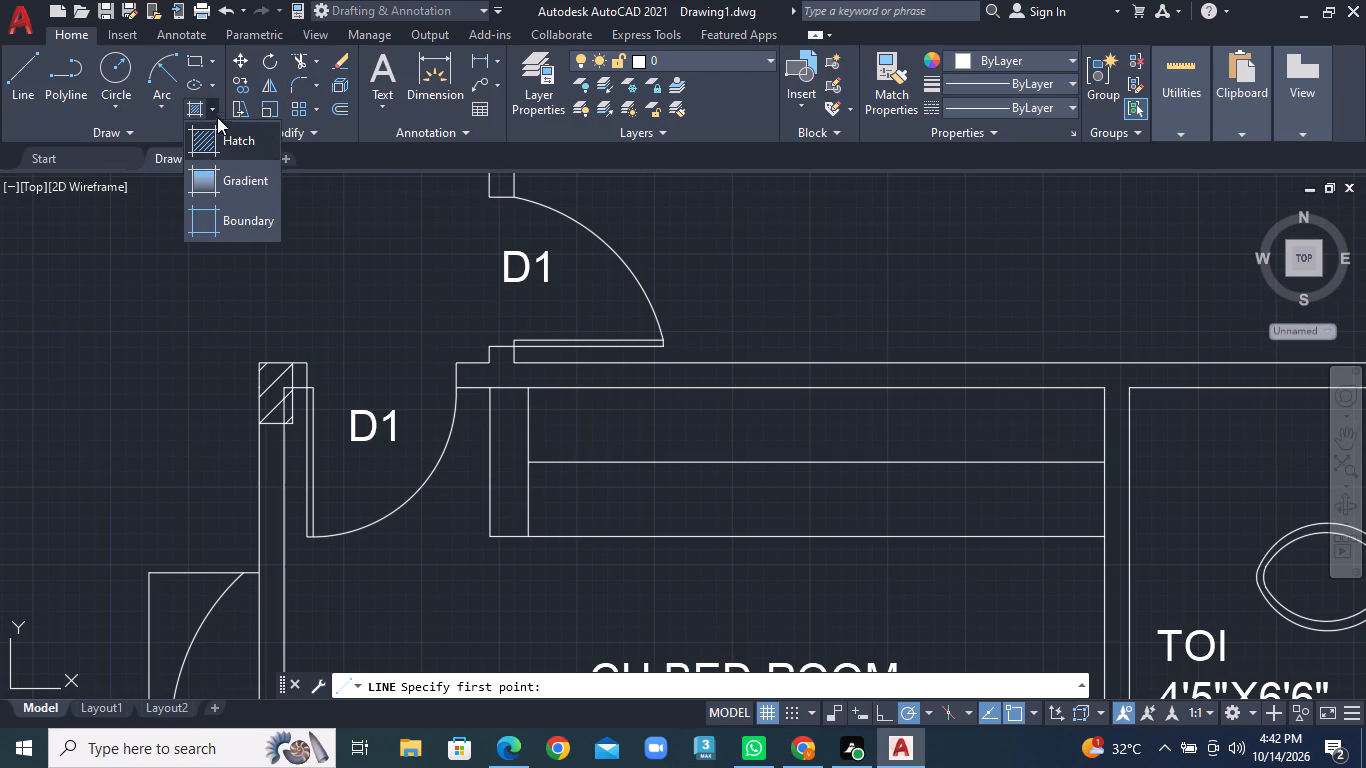
click(223, 134)
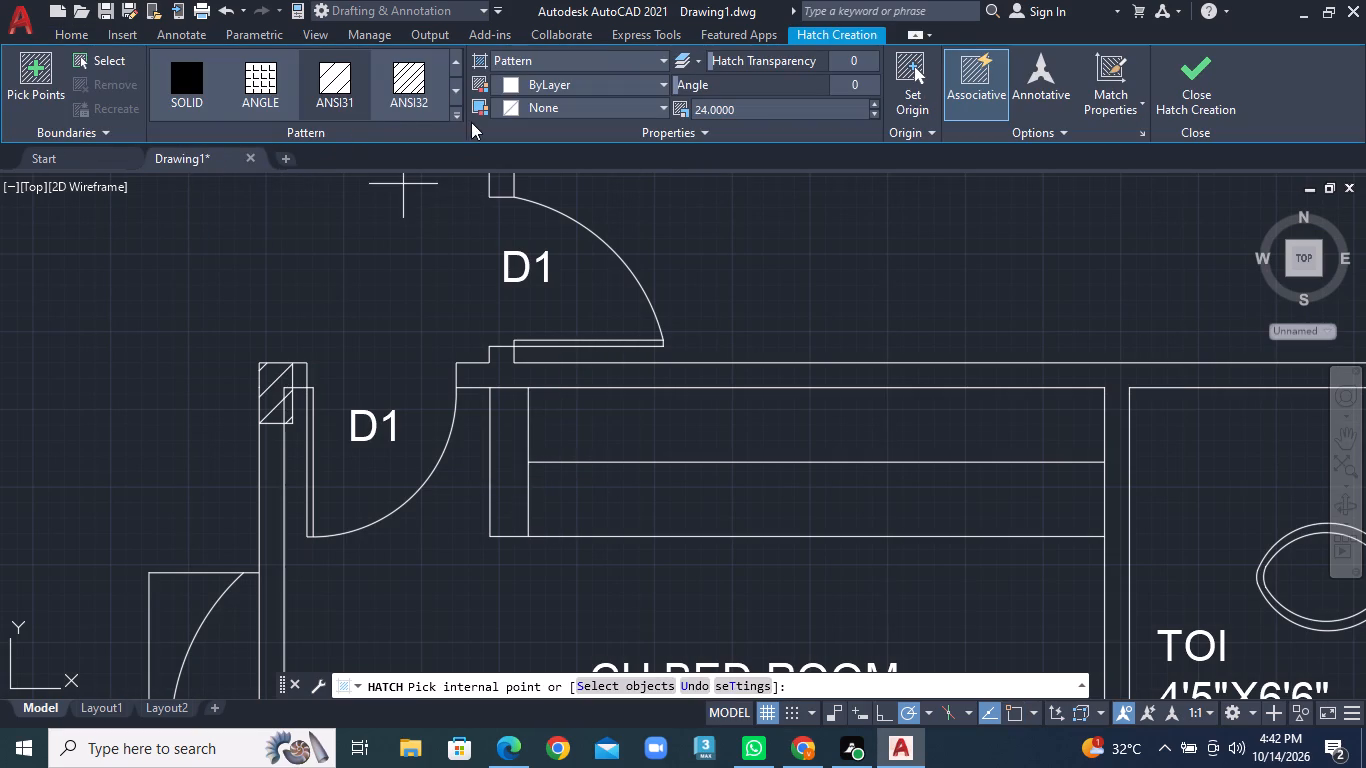
click(454, 113)
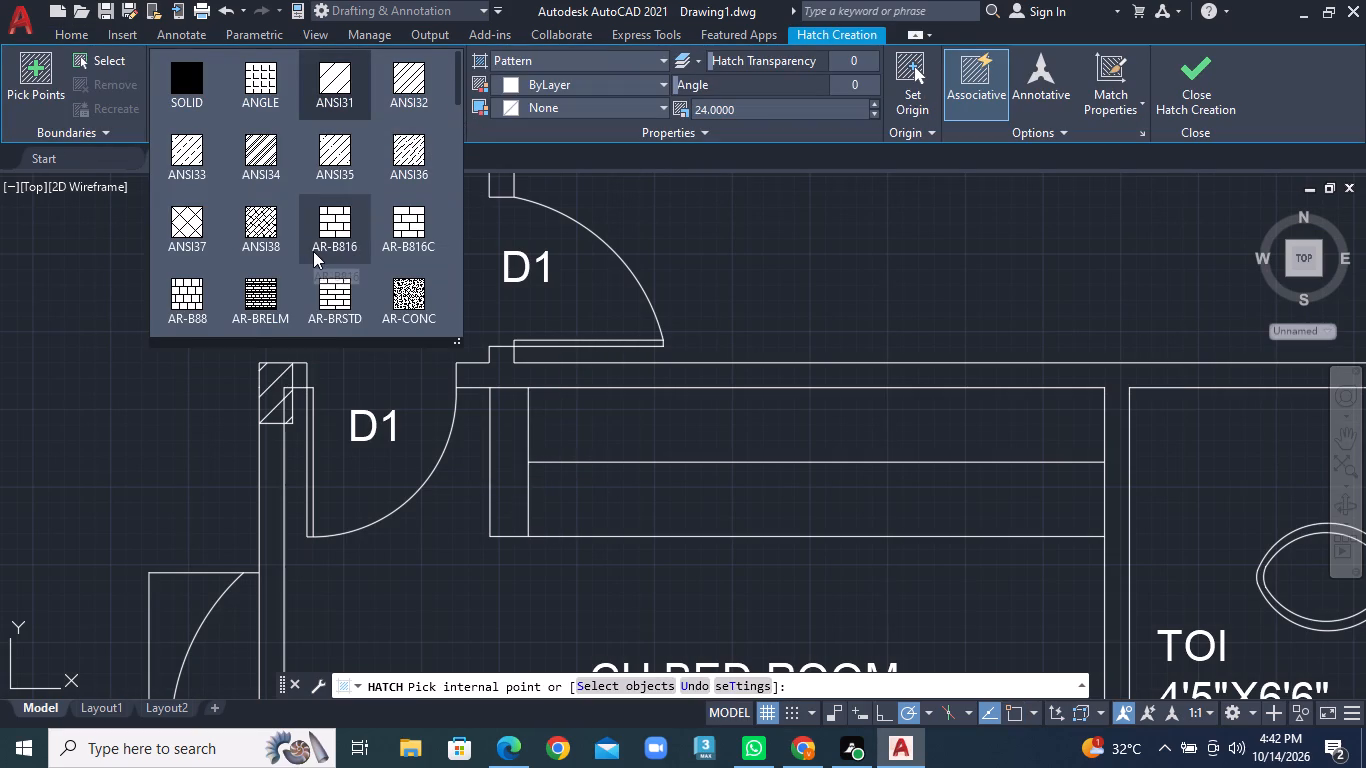
scroll(313, 251, down, 2)
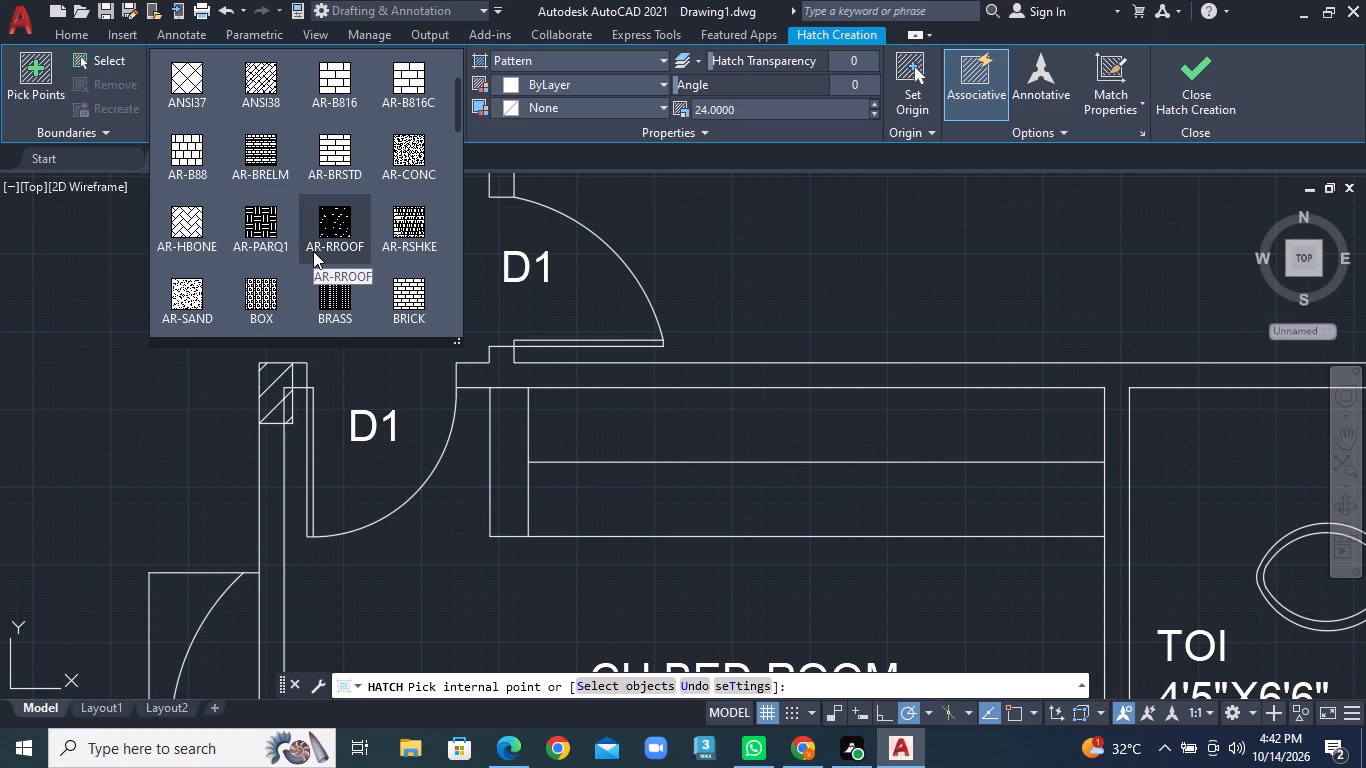
scroll(313, 251, down, 2)
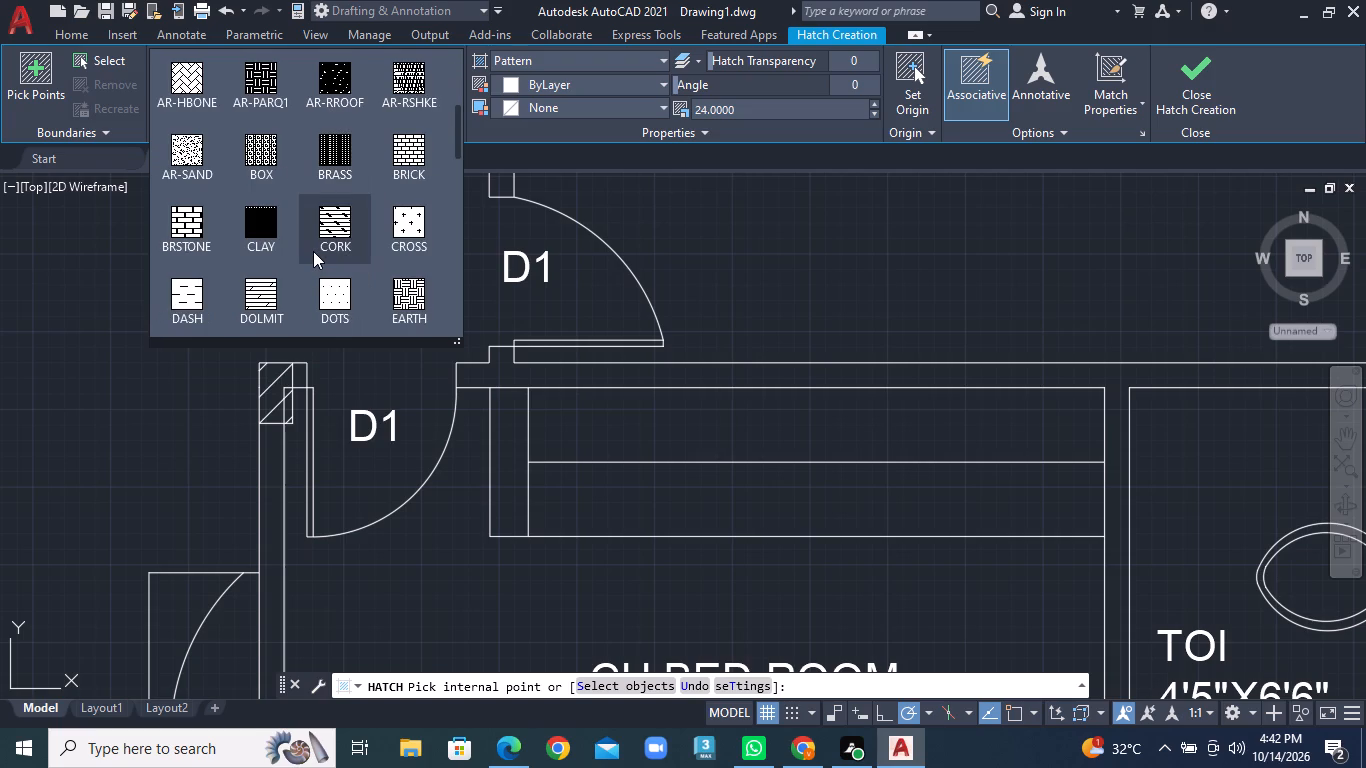
scroll(313, 251, down, 1)
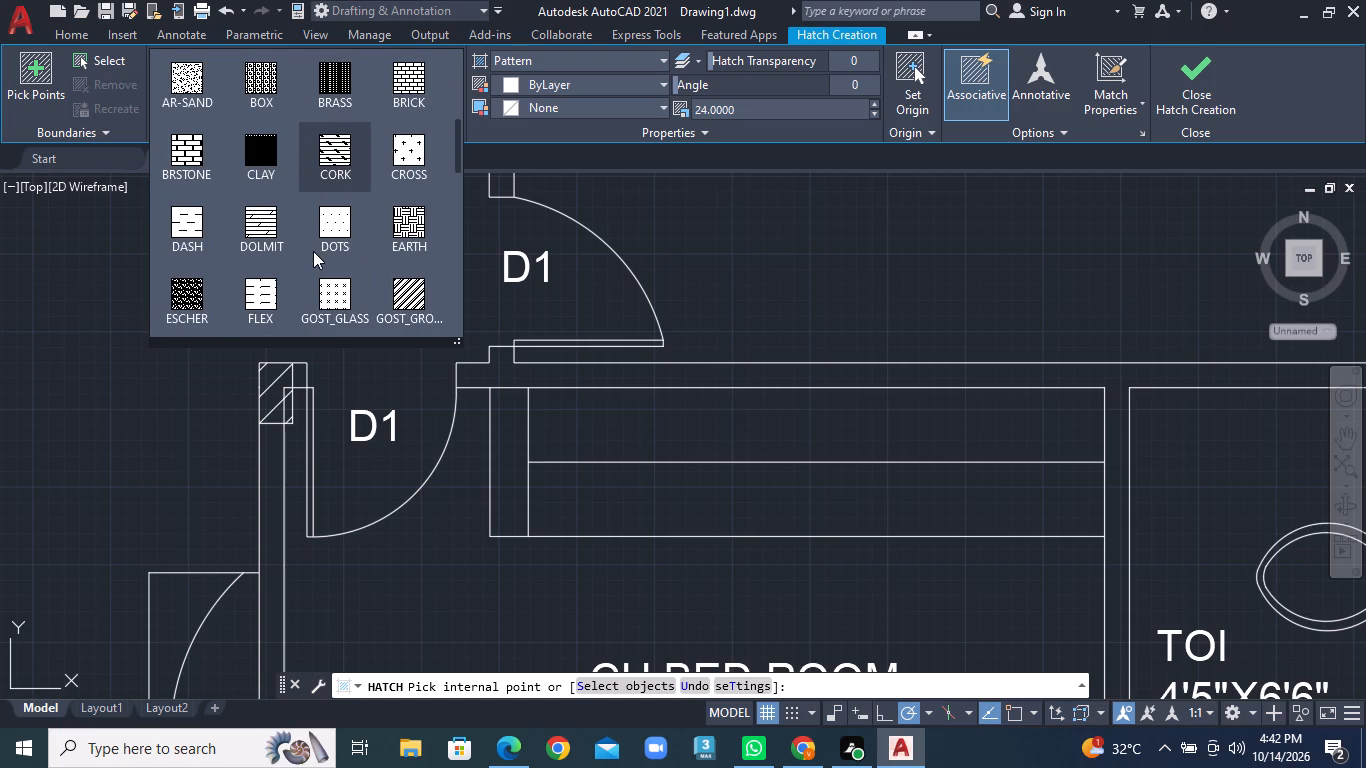
scroll(313, 251, down, 3)
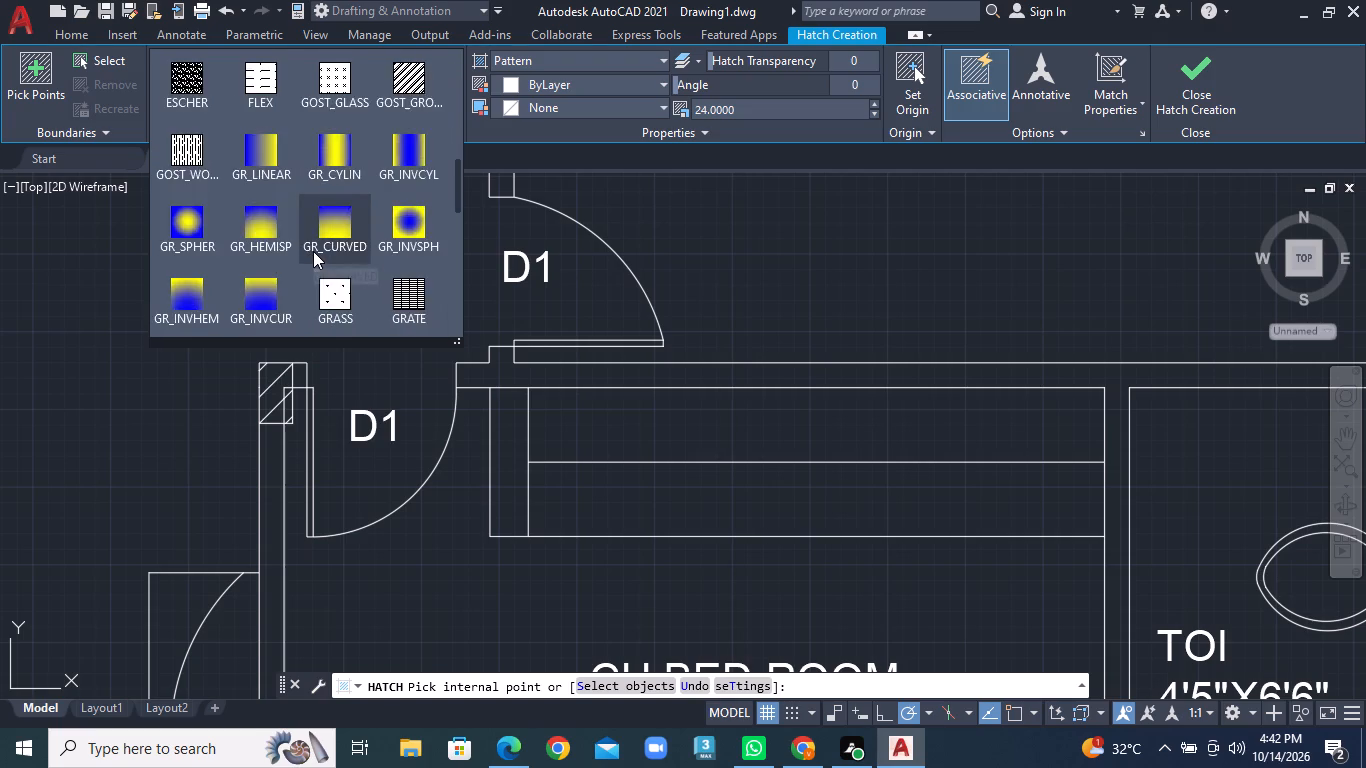
scroll(313, 251, down, 2)
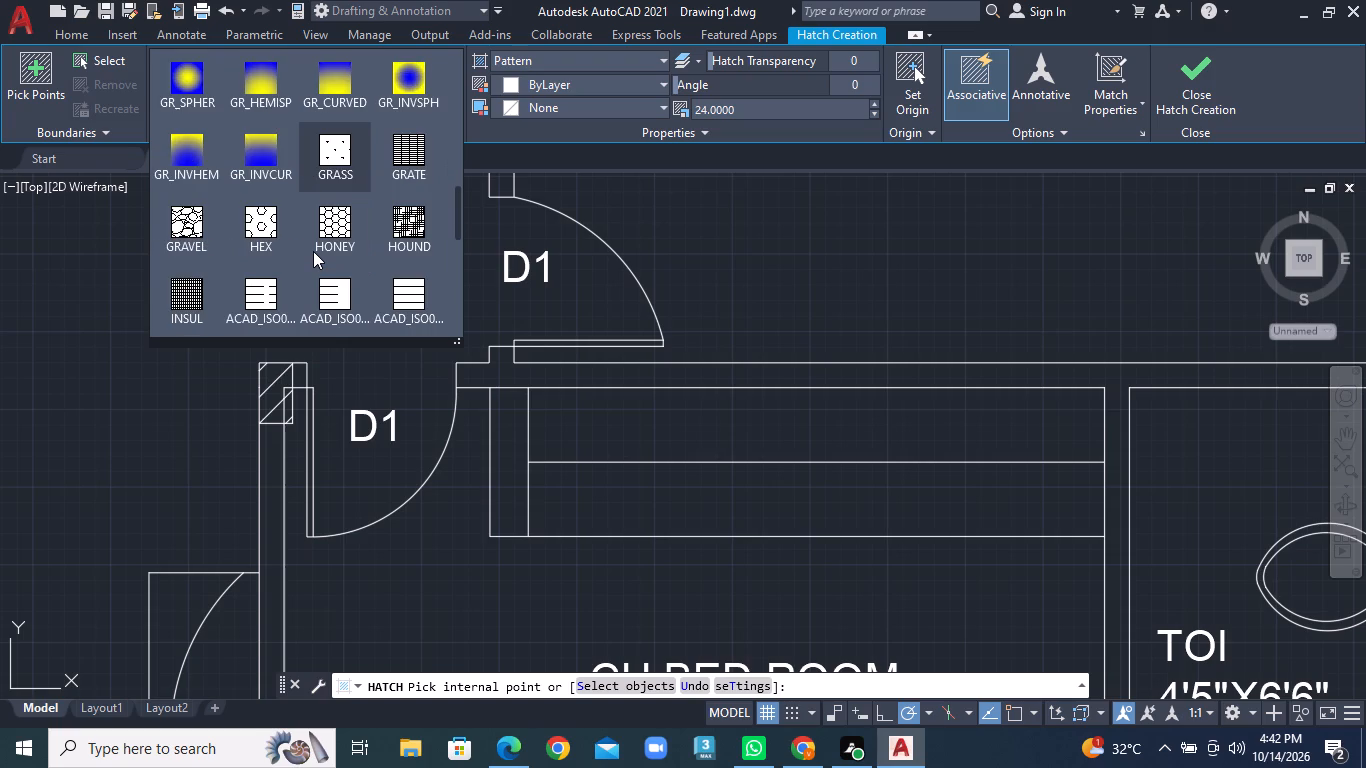
scroll(313, 251, down, 1)
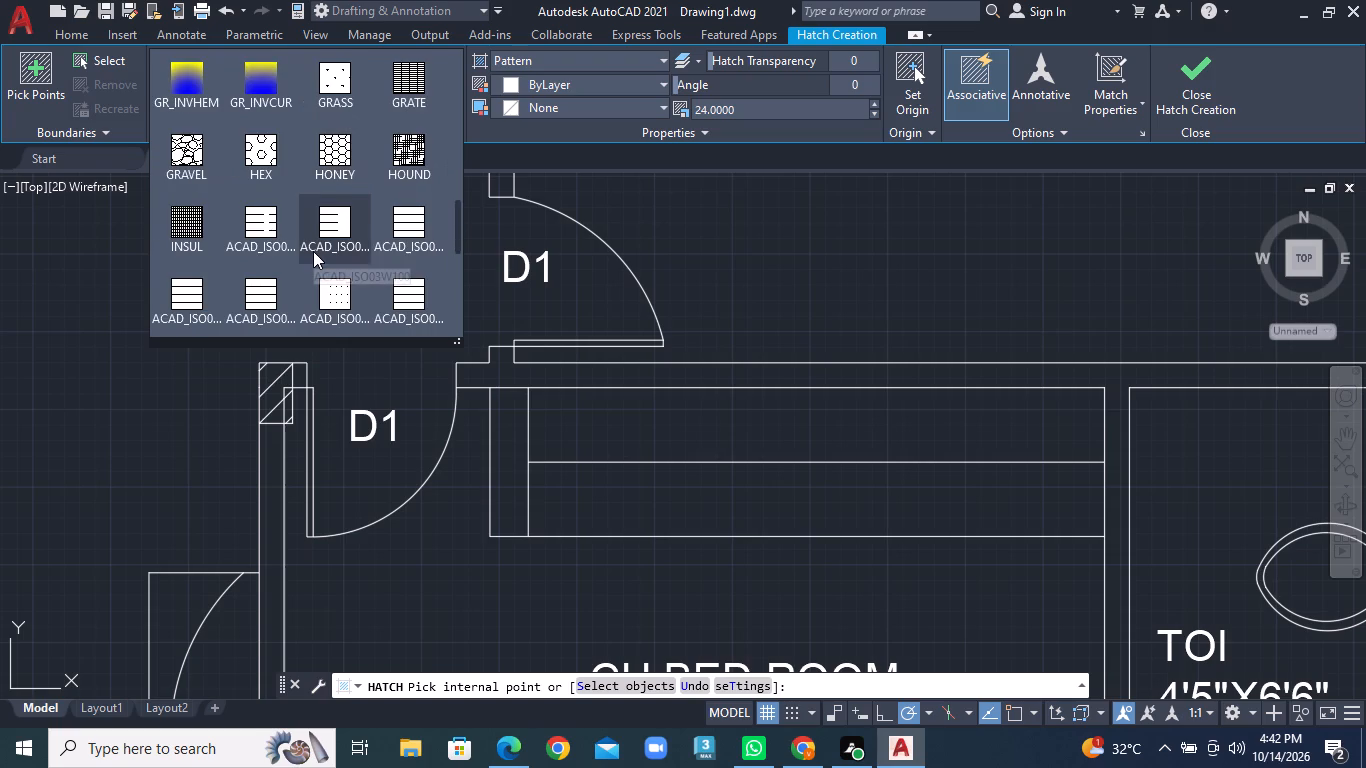
scroll(313, 251, down, 4)
scroll(313, 251, up, 3)
scroll(313, 251, down, 1)
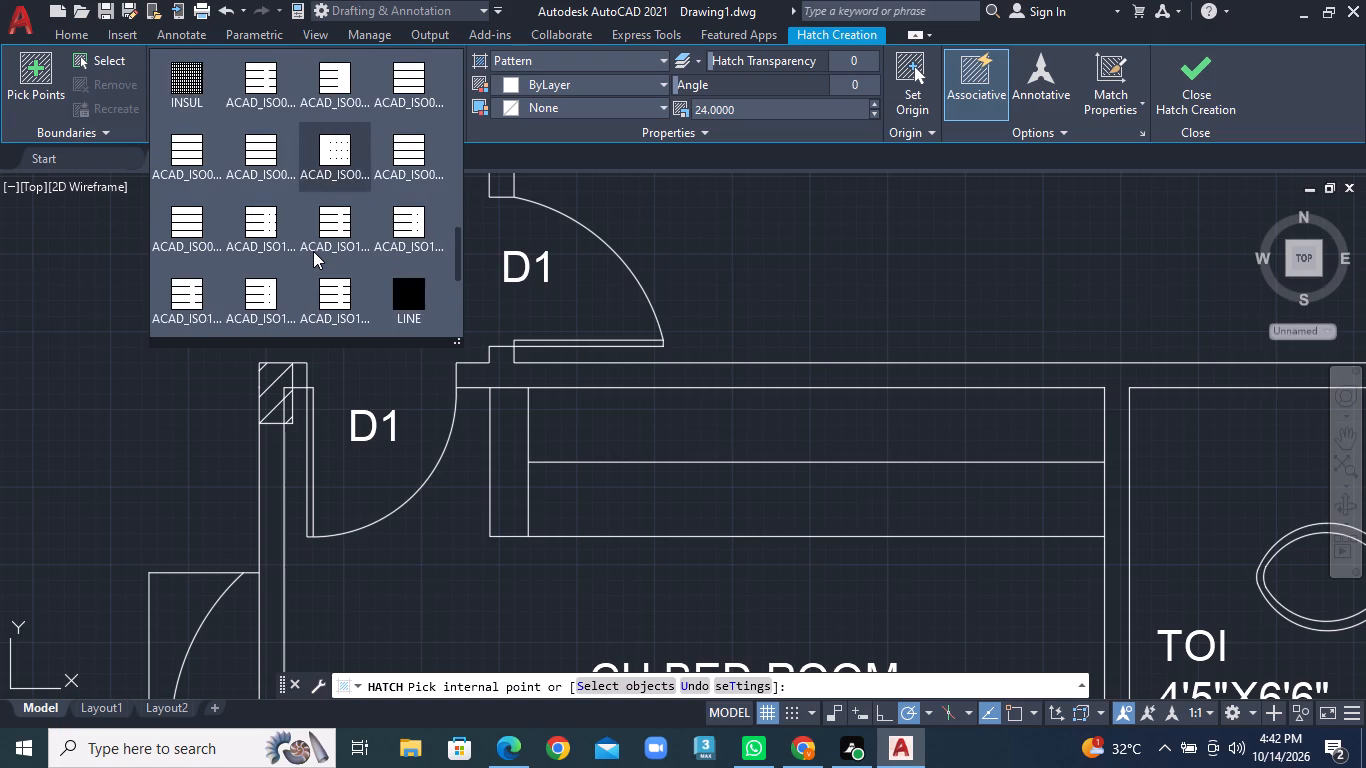
scroll(313, 251, down, 2)
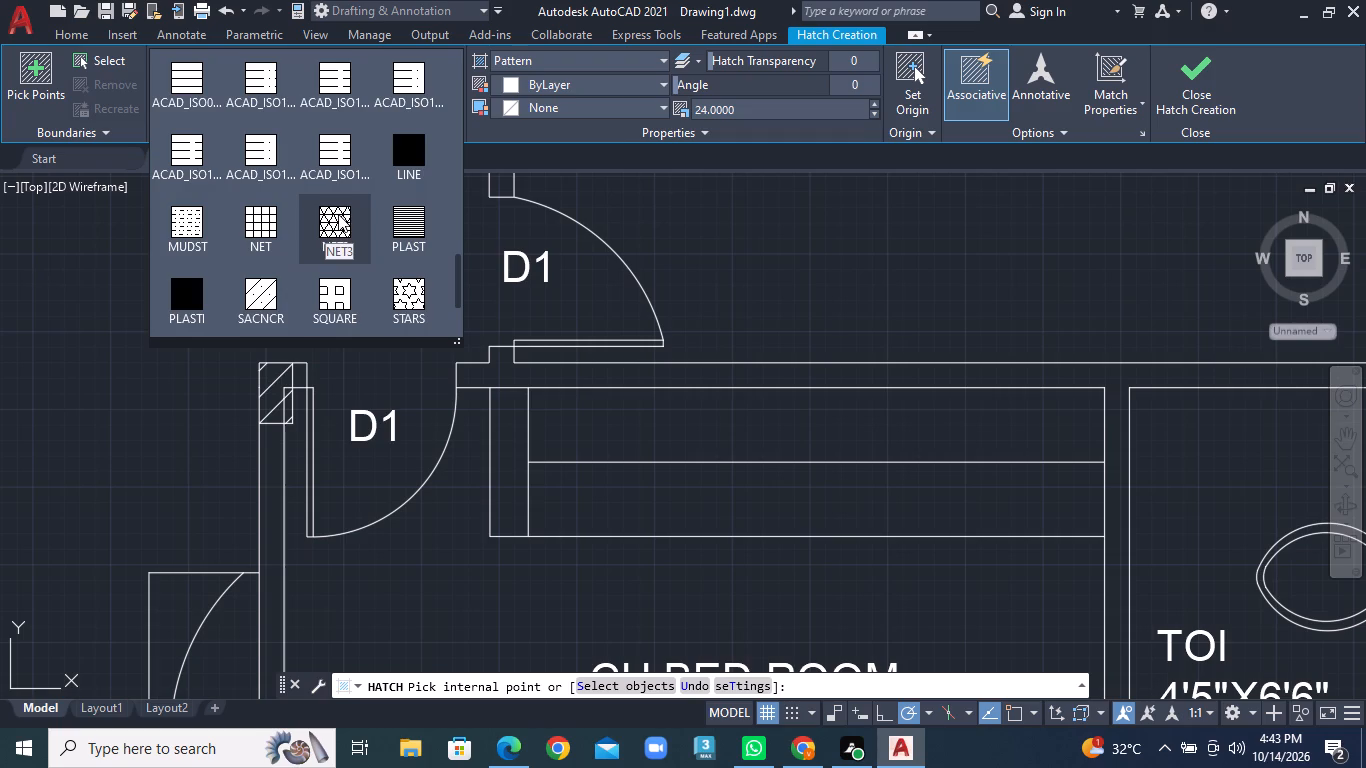
click(338, 214)
click(694, 432)
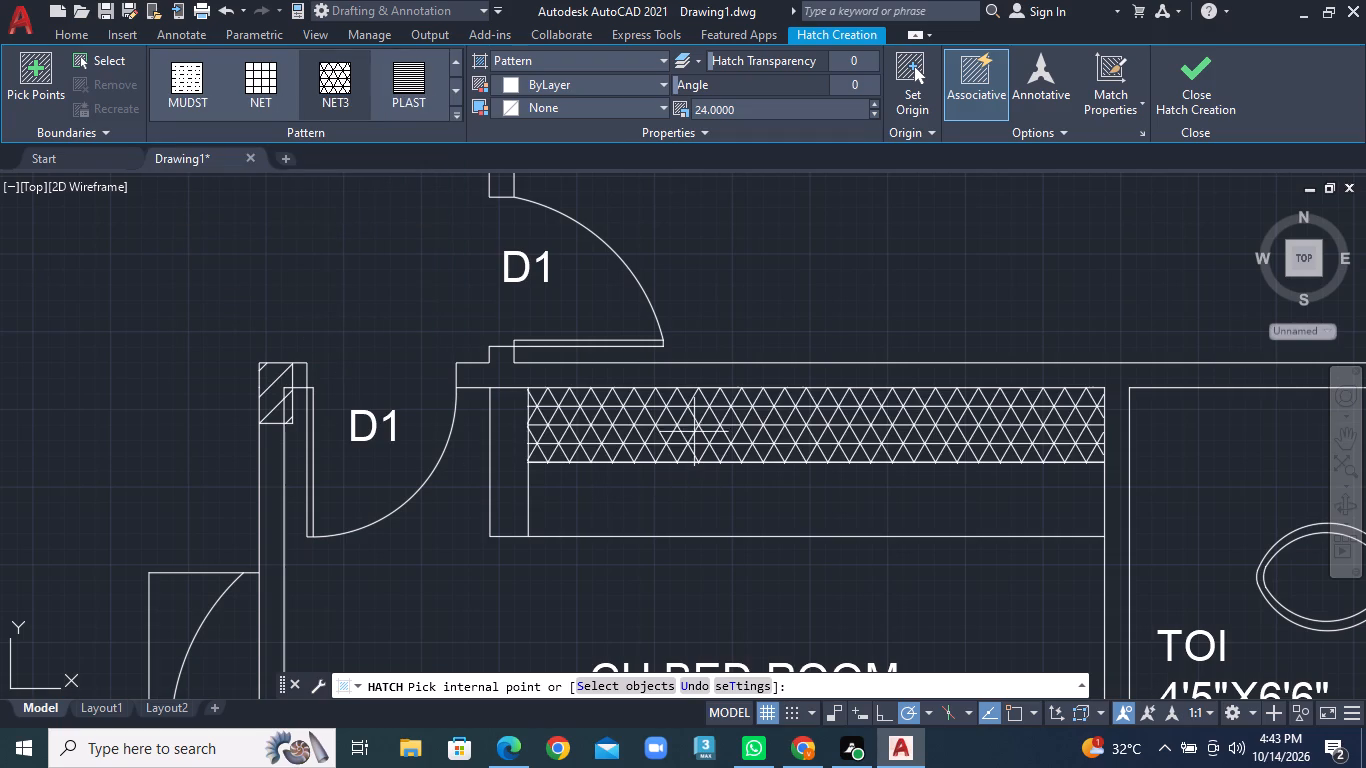
click(654, 473)
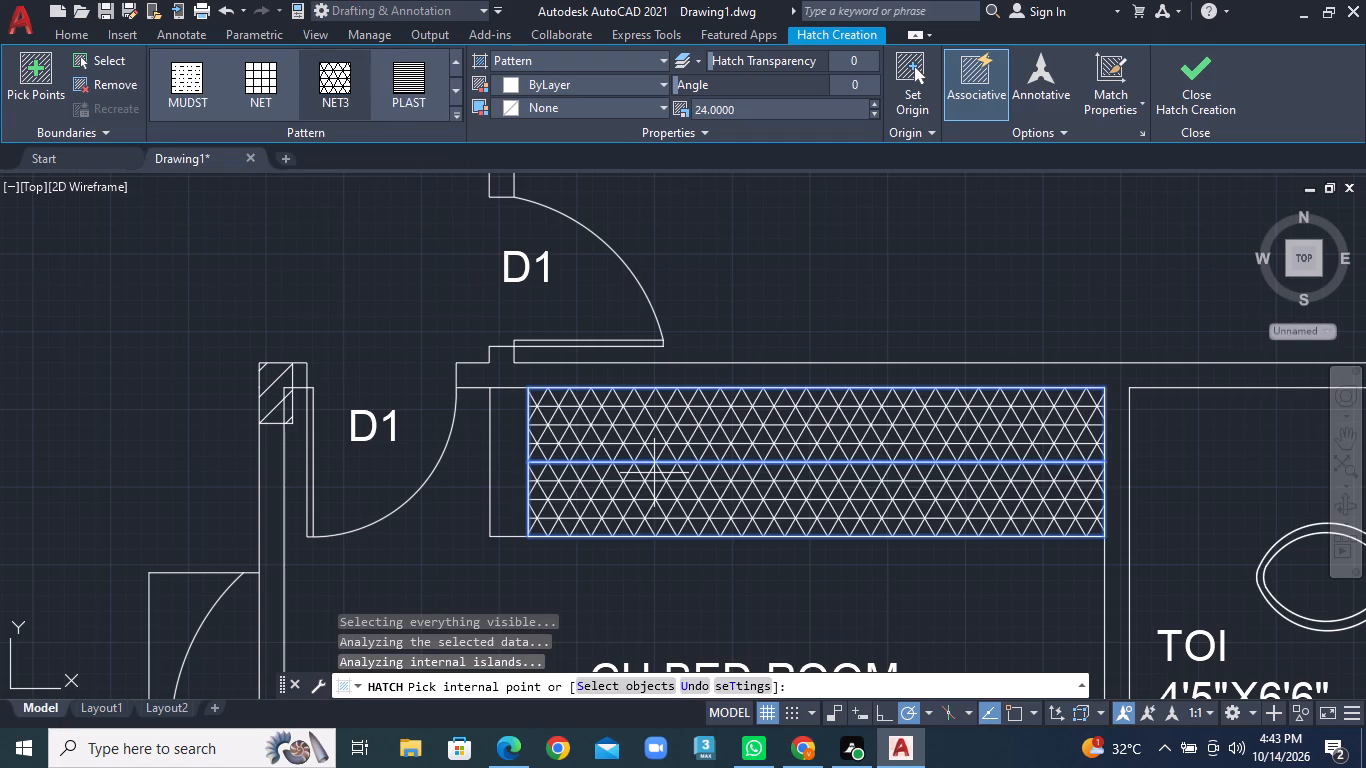
Set the hatch pattern scale of the upper CH.BED ROOM wardrobe to 73.
triple_click(874, 101)
triple_click(874, 101)
triple_click(874, 101)
triple_click(874, 101)
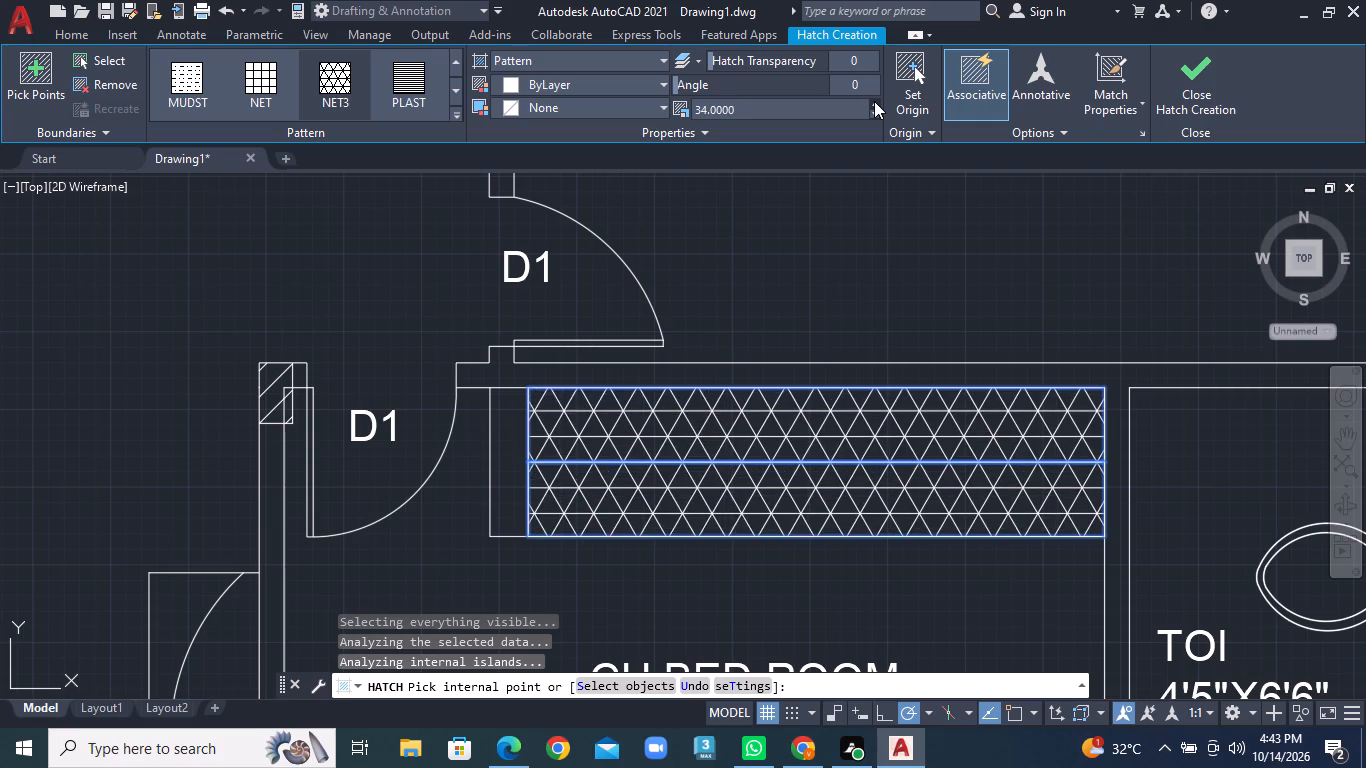
triple_click(874, 101)
triple_click(874, 101)
triple_click(874, 101)
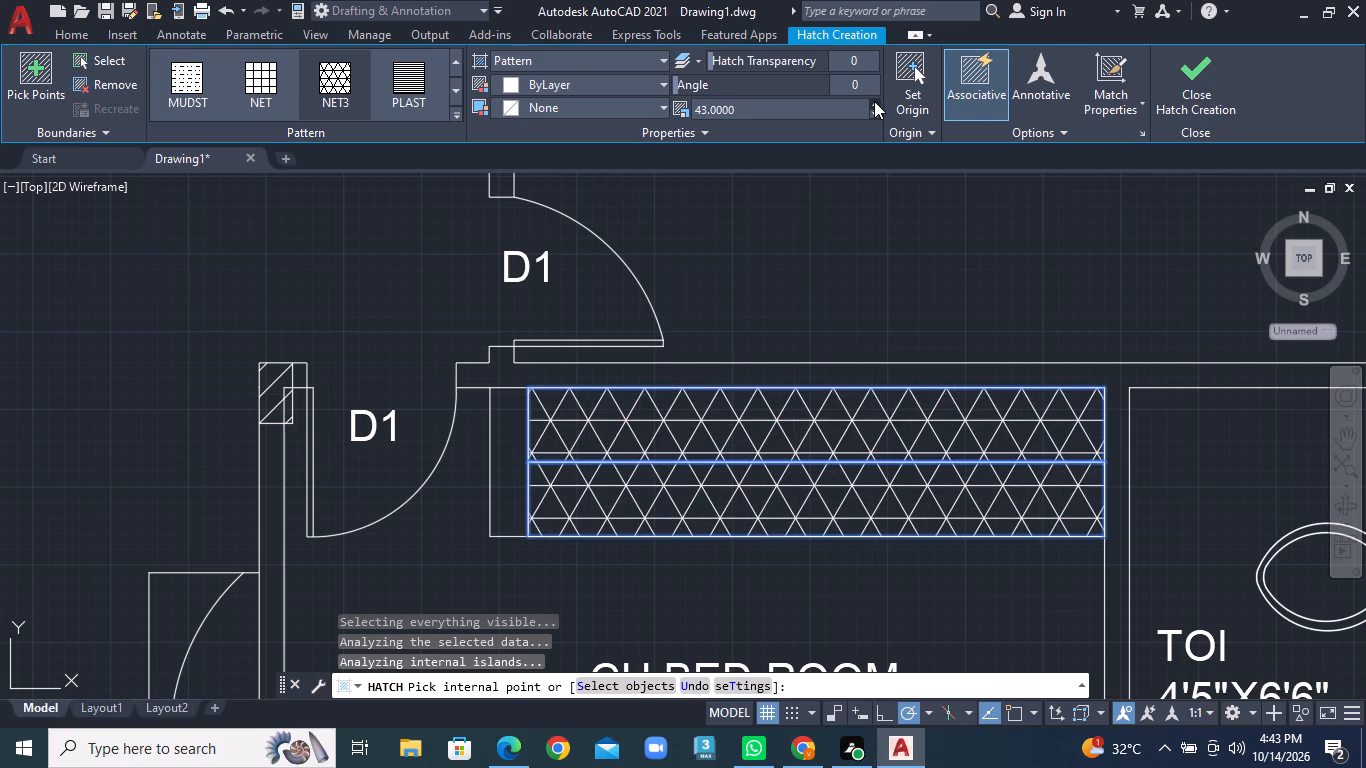
triple_click(874, 101)
triple_click(874, 101)
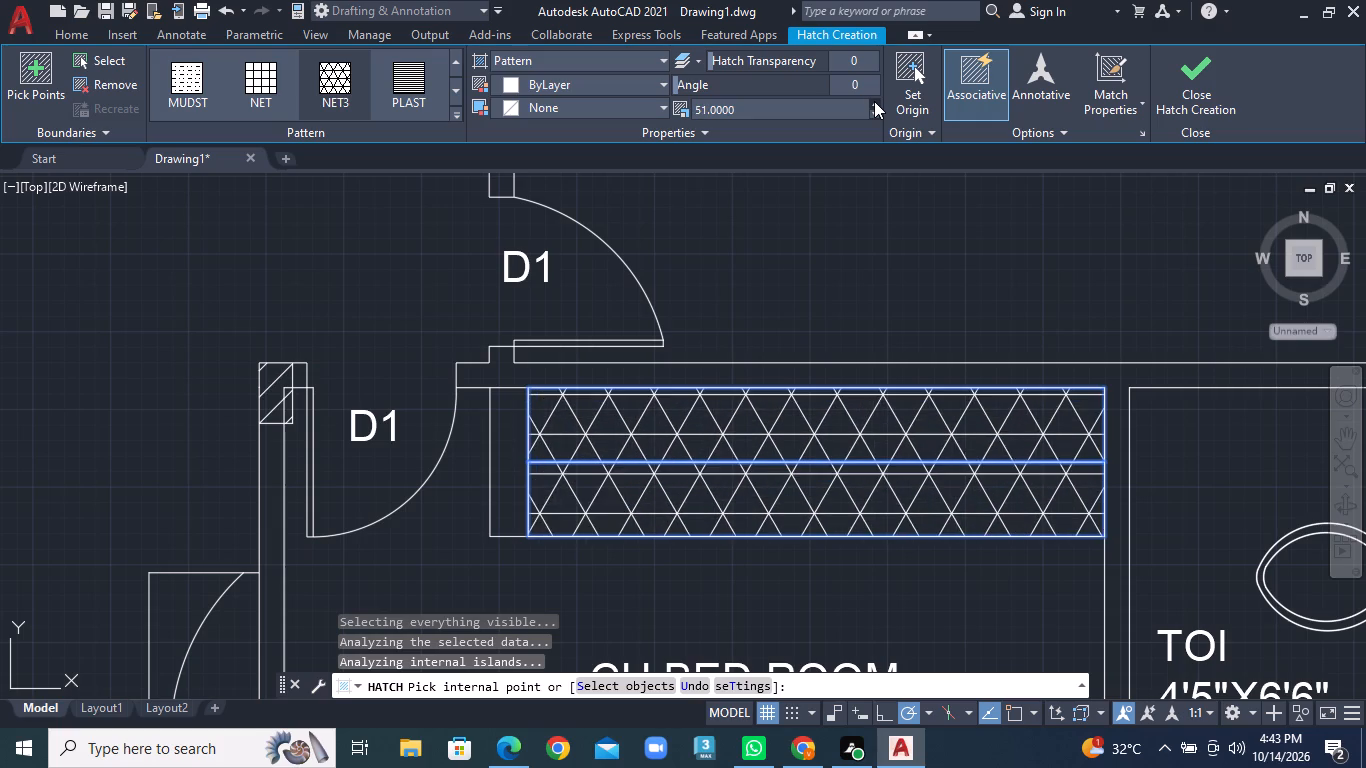
triple_click(874, 101)
triple_click(874, 101)
triple_click(874, 101)
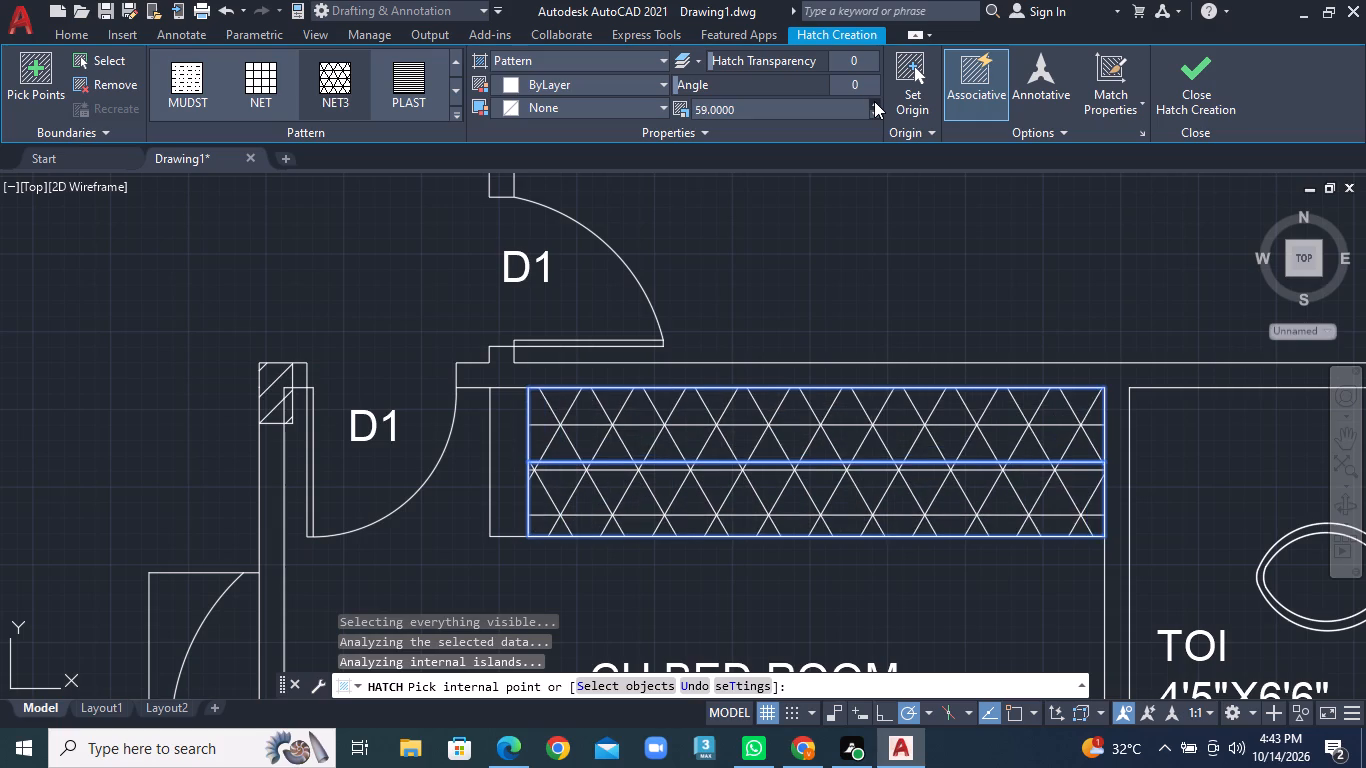
triple_click(874, 101)
triple_click(874, 101)
click(874, 101)
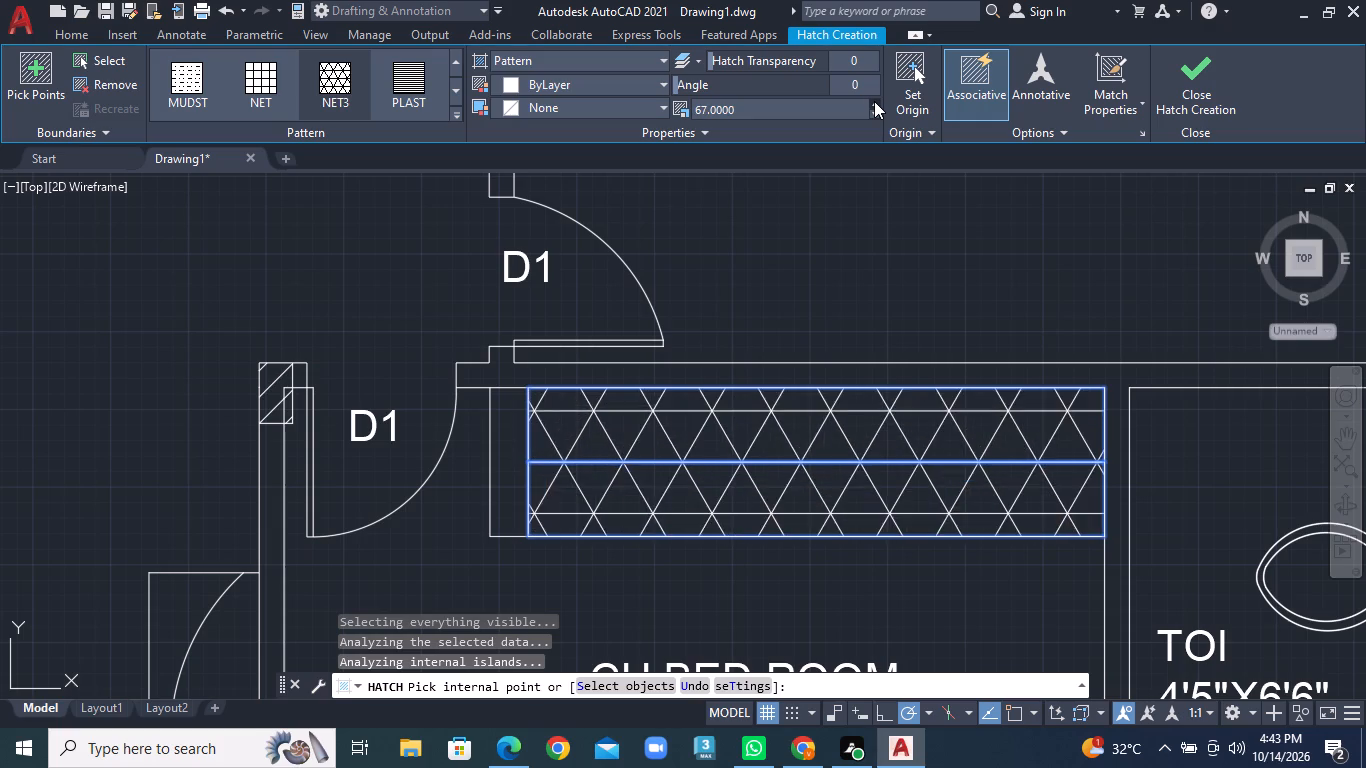
click(874, 101)
triple_click(874, 101)
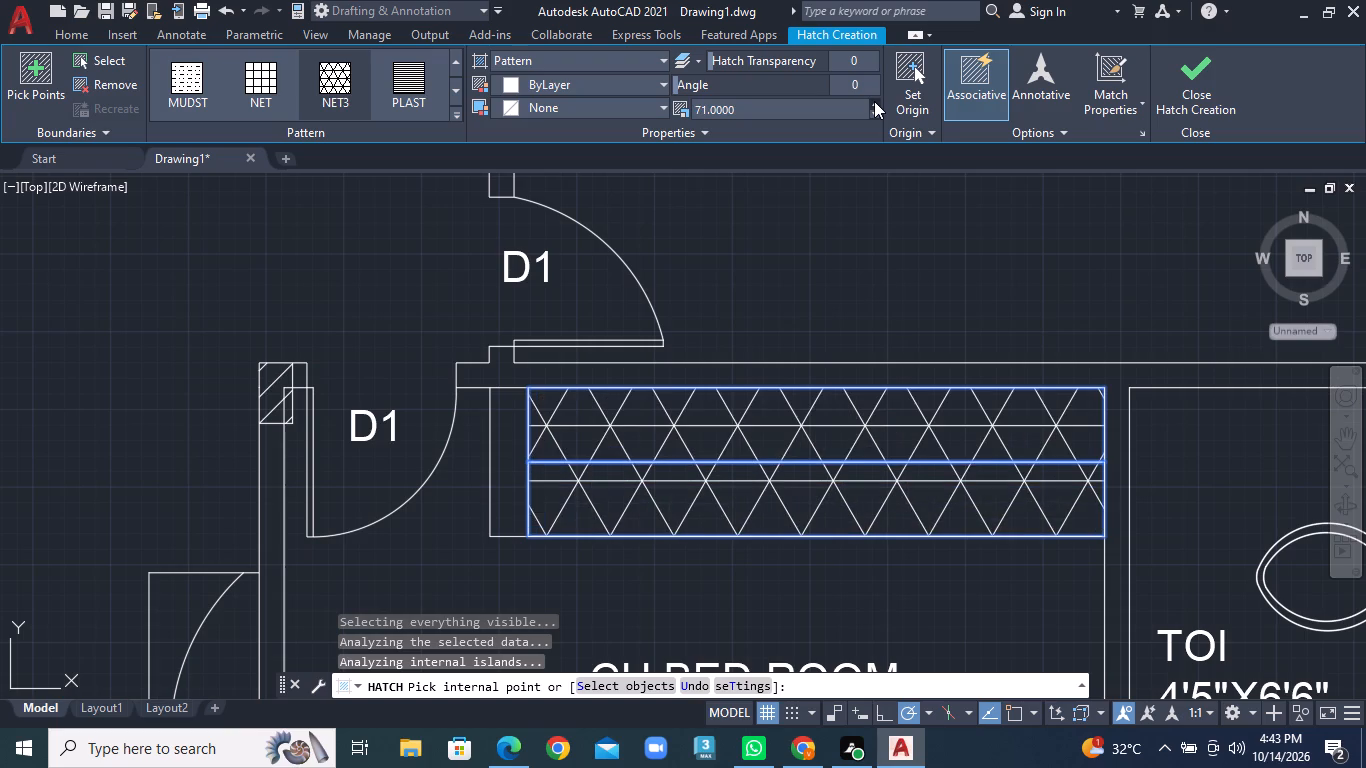
click(874, 101)
click(874, 101)
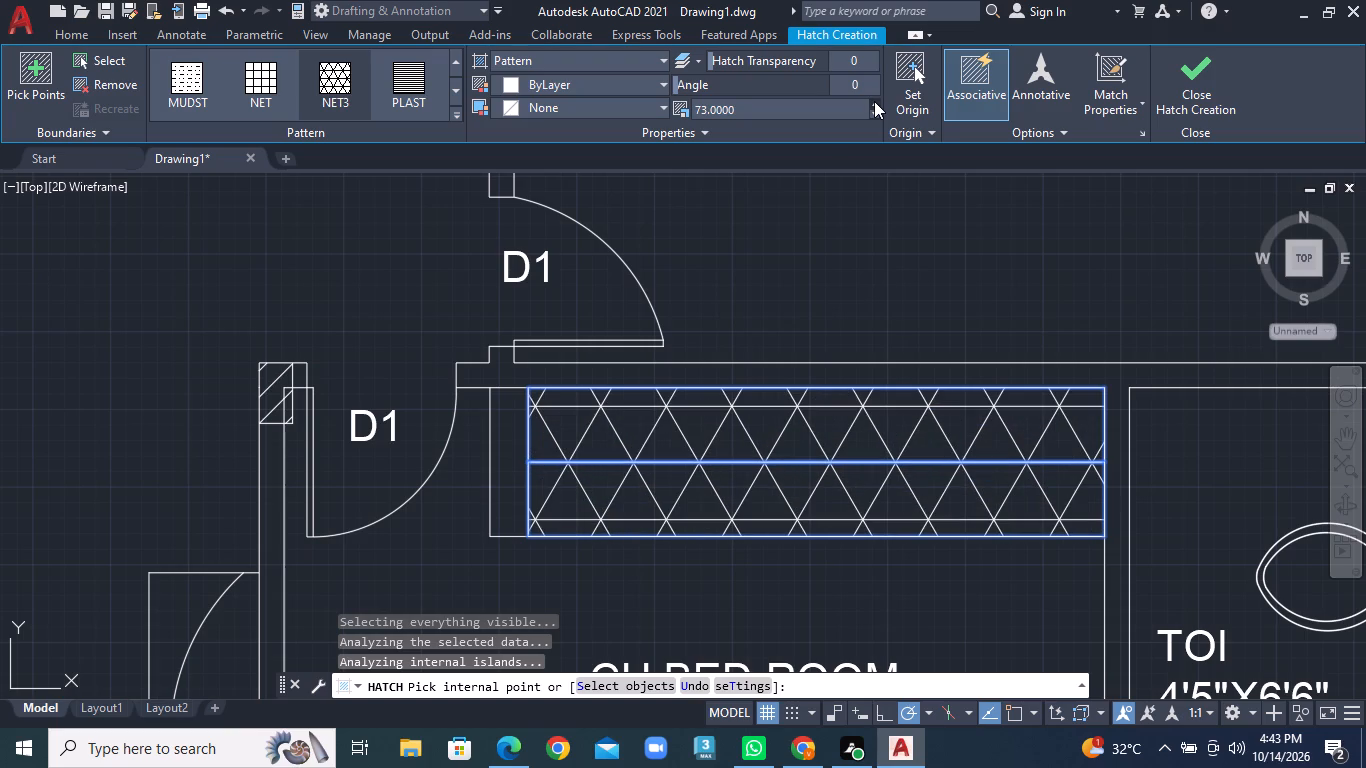
Apply the NET3 hatch to both long compartments of the lower unit's CH.BED ROOM wardrobe and finish the hatch.
scroll(835, 186, down, 2)
middle_drag(835, 207, 771, 544)
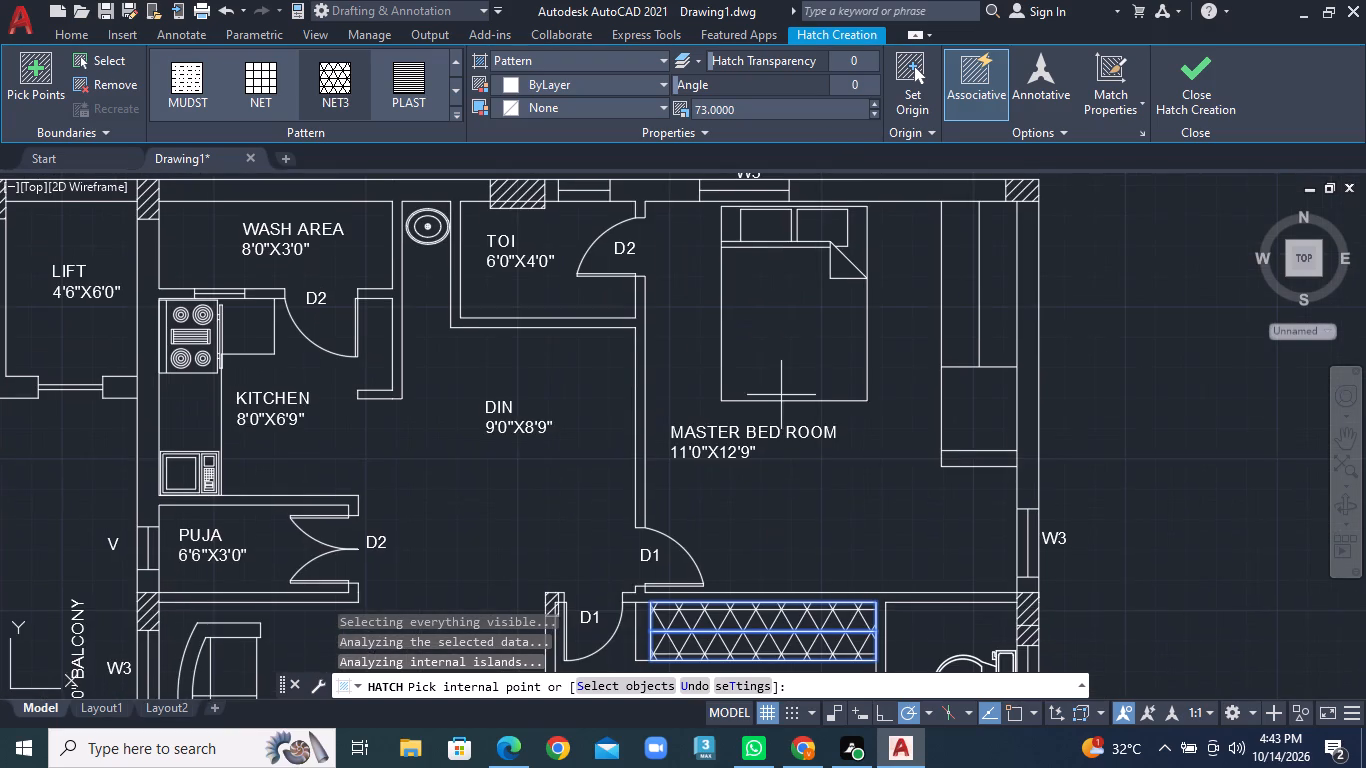
middle_drag(789, 366, 696, 668)
middle_drag(683, 638, 795, 461)
scroll(726, 583, down, 1)
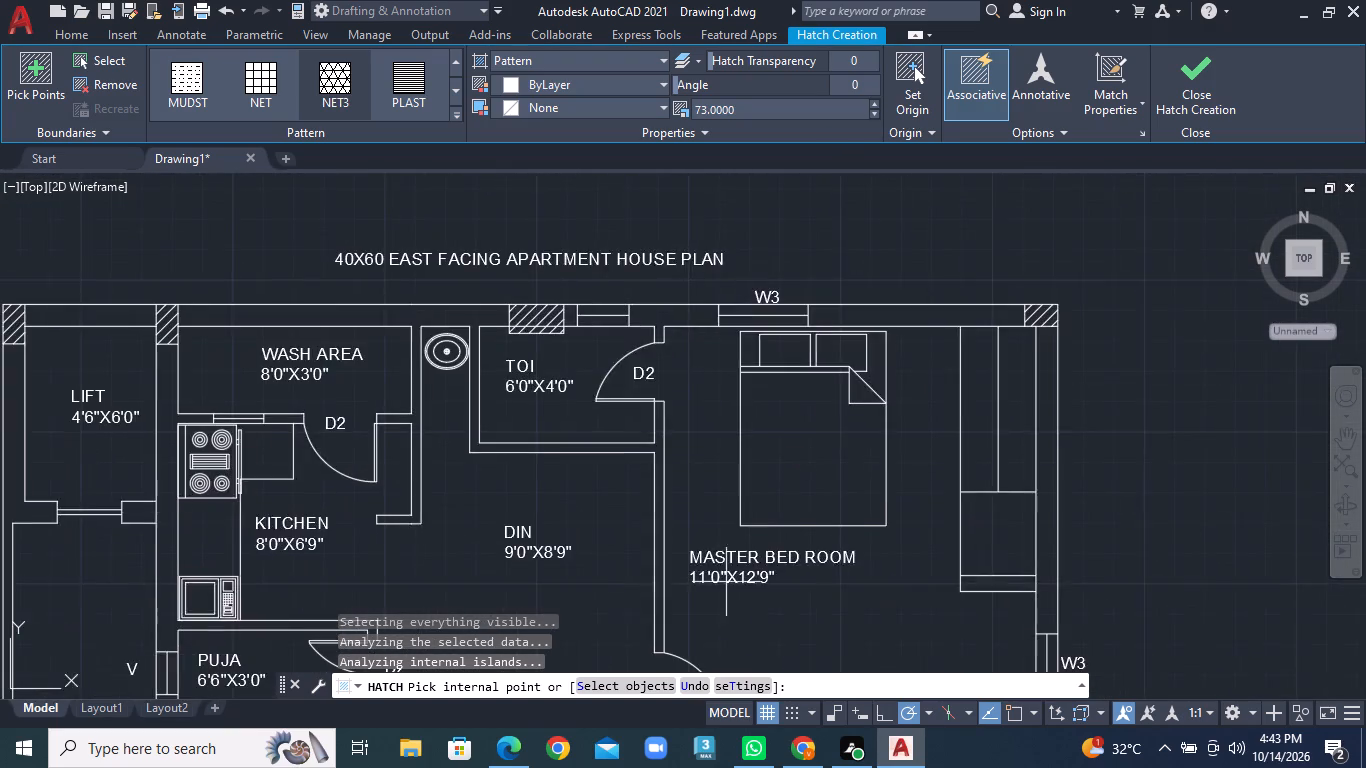
scroll(740, 612, down, 1)
middle_drag(740, 612, 768, 331)
scroll(716, 621, up, 1)
middle_drag(717, 621, 739, 418)
middle_drag(798, 631, 796, 563)
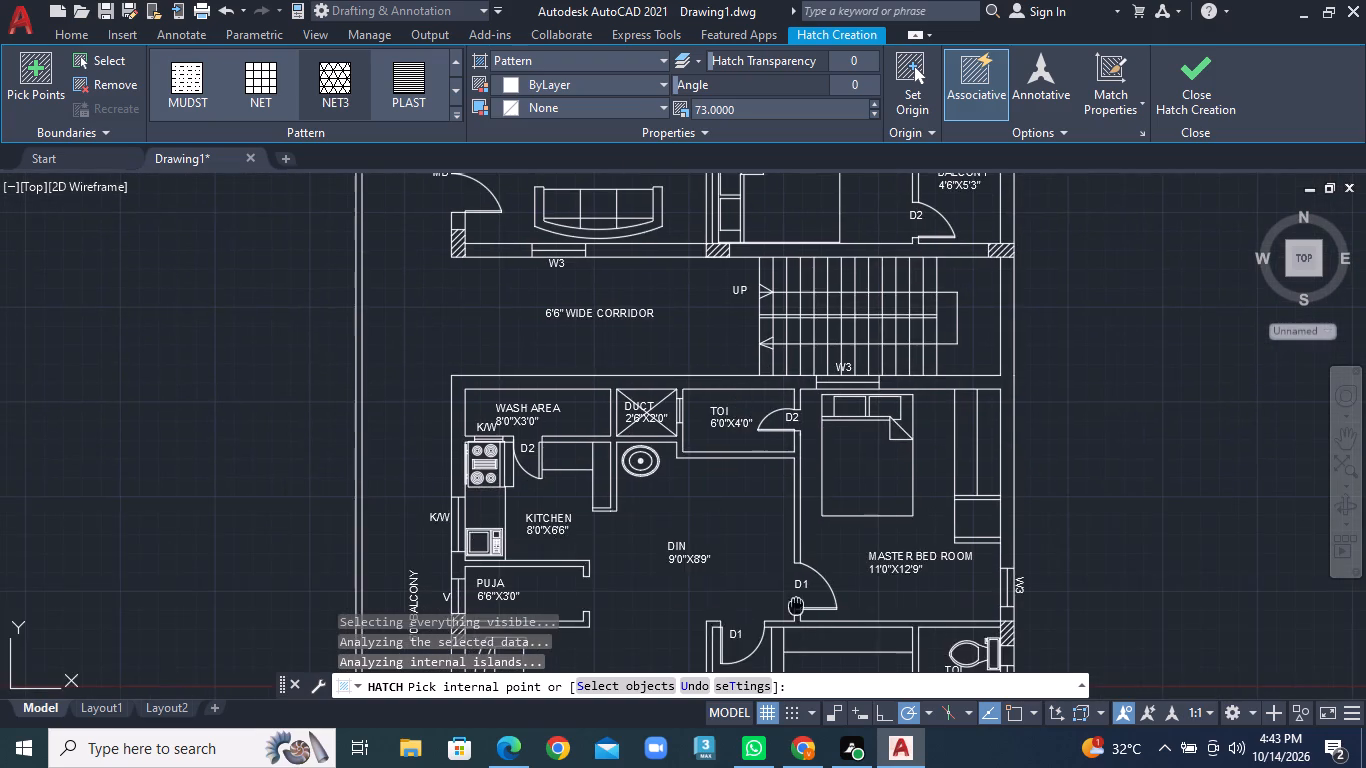
middle_drag(796, 563, 790, 493)
click(818, 506)
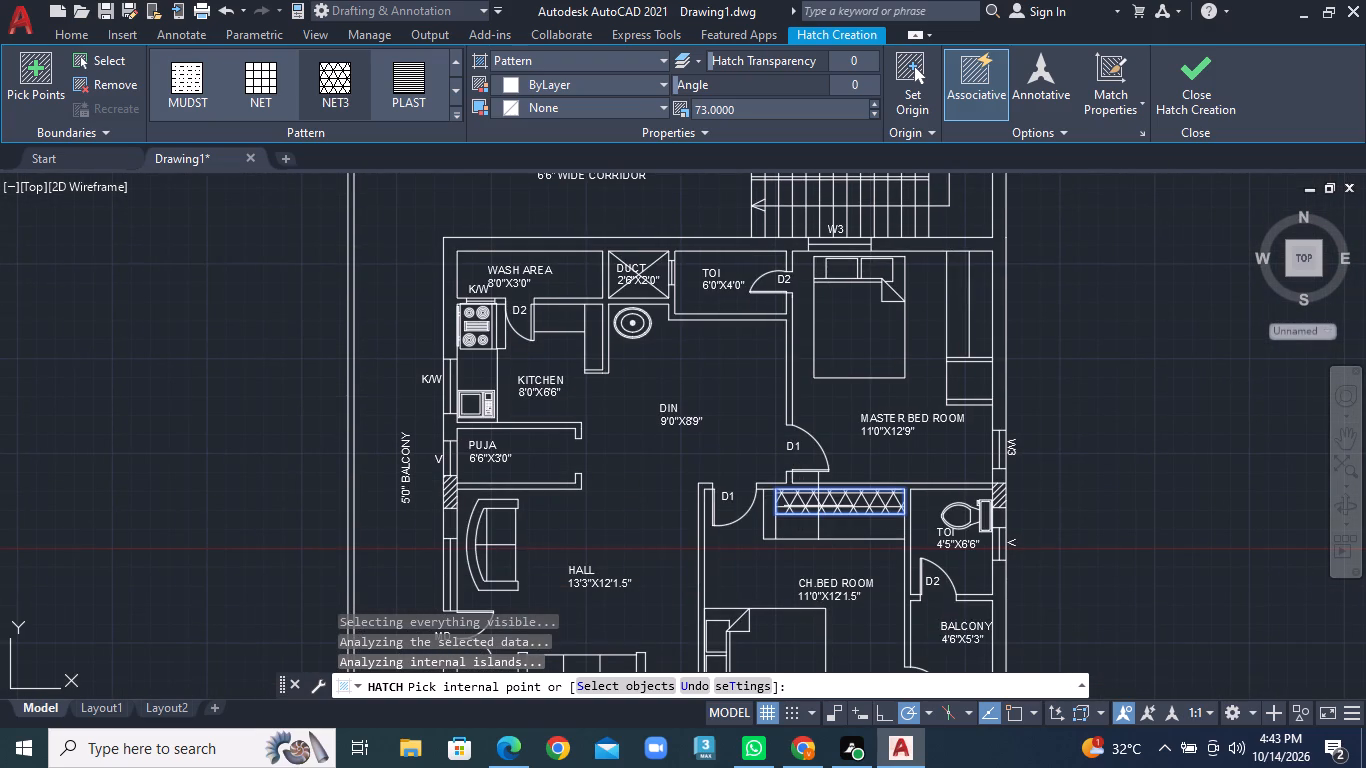
double_click(821, 523)
key(Escape)
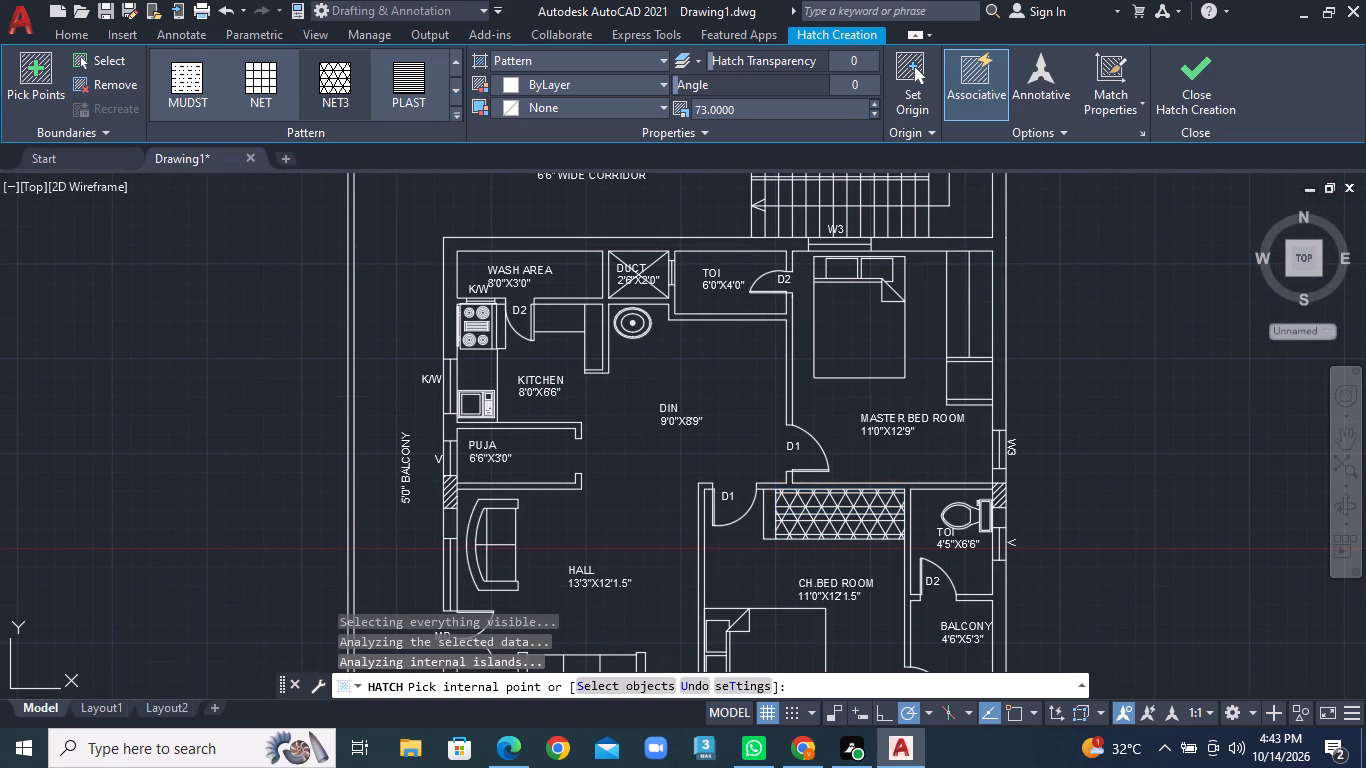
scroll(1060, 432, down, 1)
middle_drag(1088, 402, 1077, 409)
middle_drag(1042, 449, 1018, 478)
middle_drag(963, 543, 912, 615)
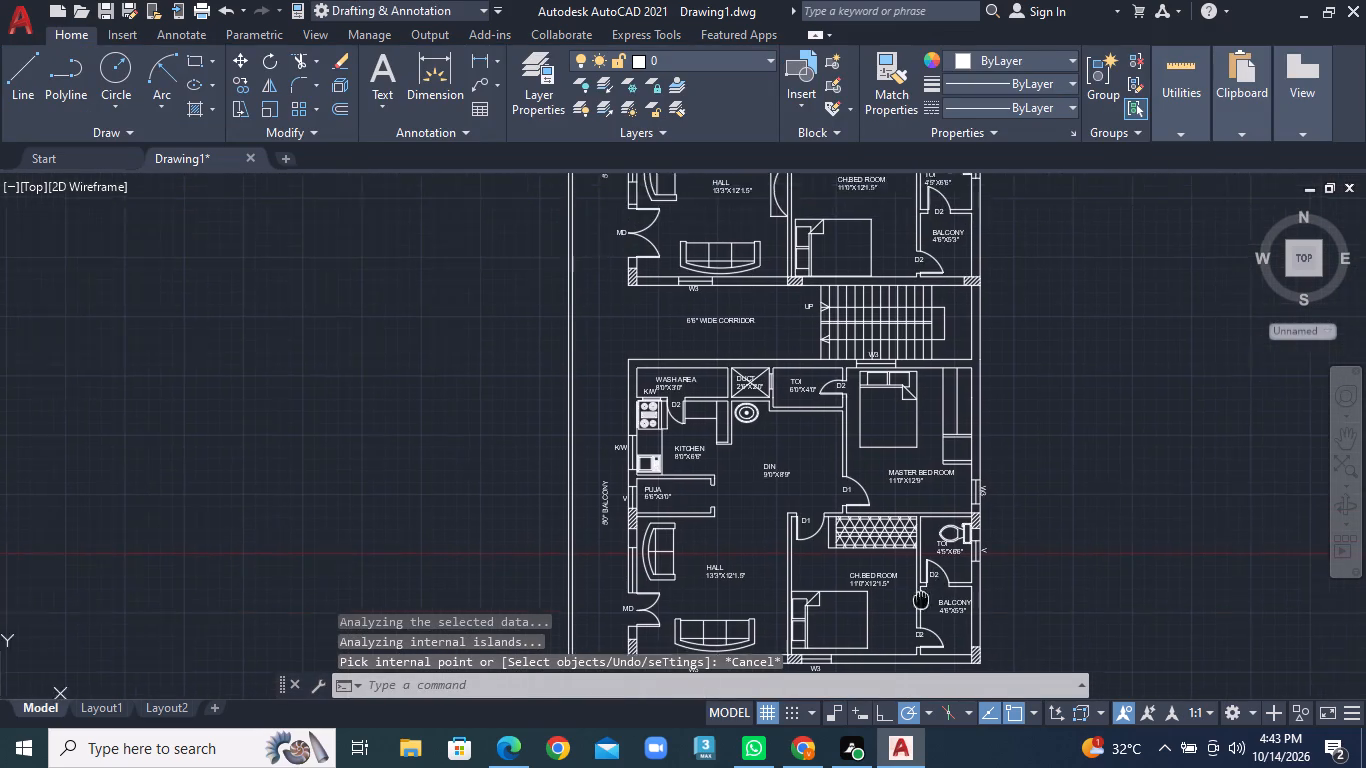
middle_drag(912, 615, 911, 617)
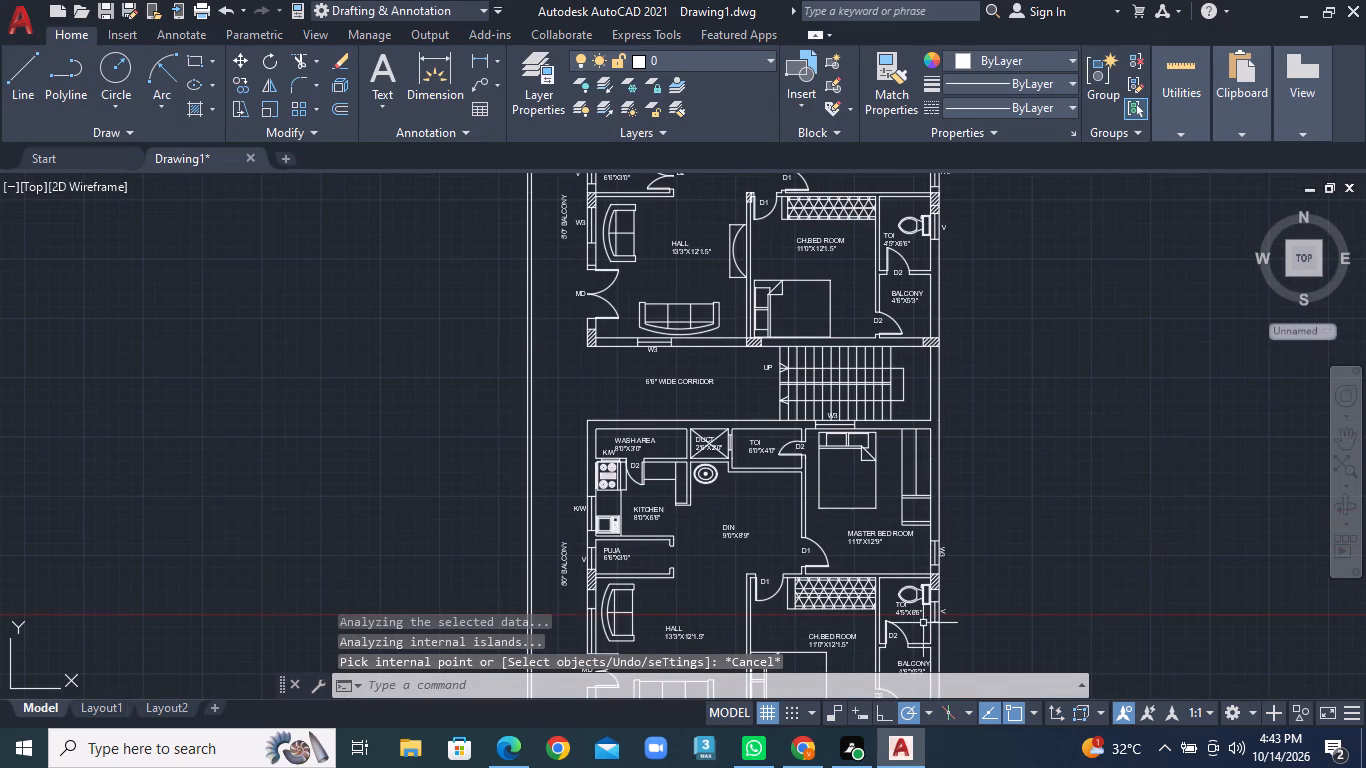
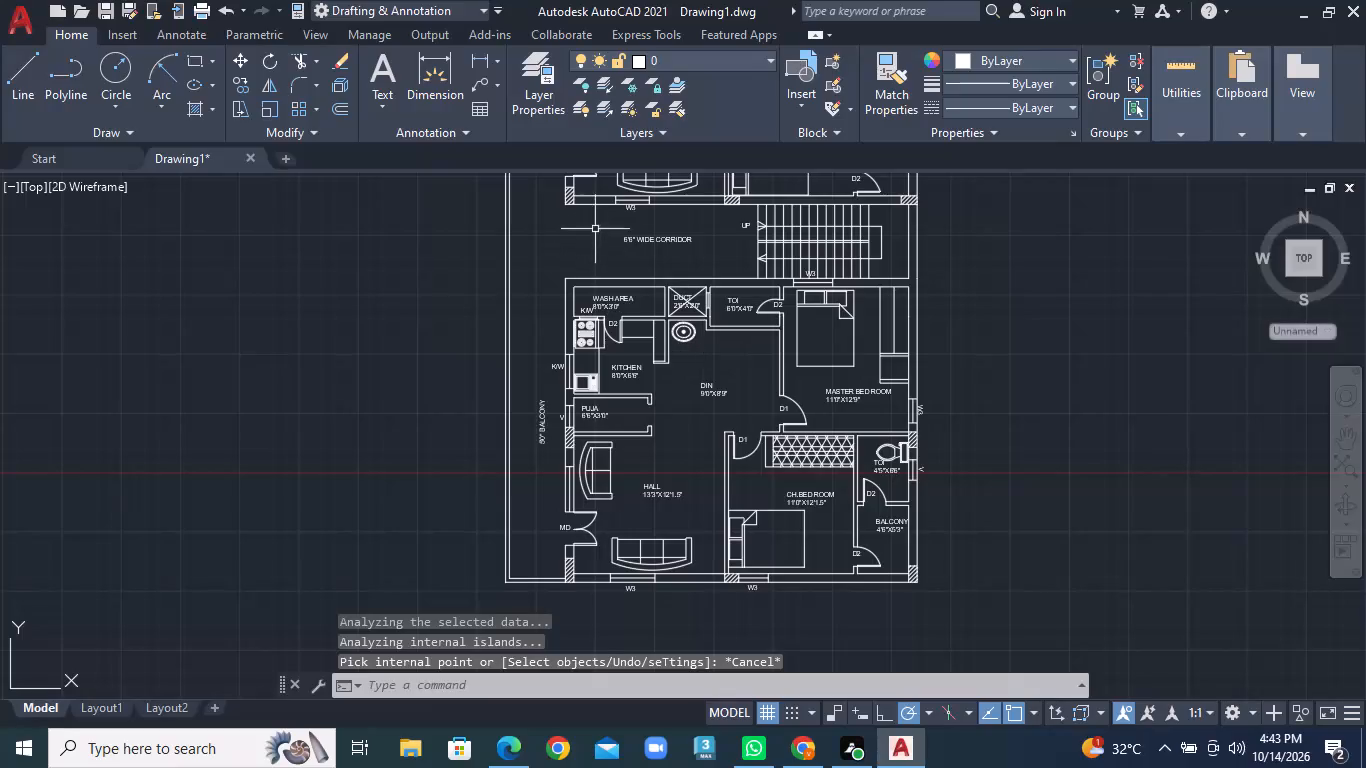
Rotate the W3 label of the upper unit hall's south window by 180° and move it back directly below the window.
scroll(613, 213, up, 2)
middle_drag(626, 212, 542, 429)
scroll(550, 423, up, 2)
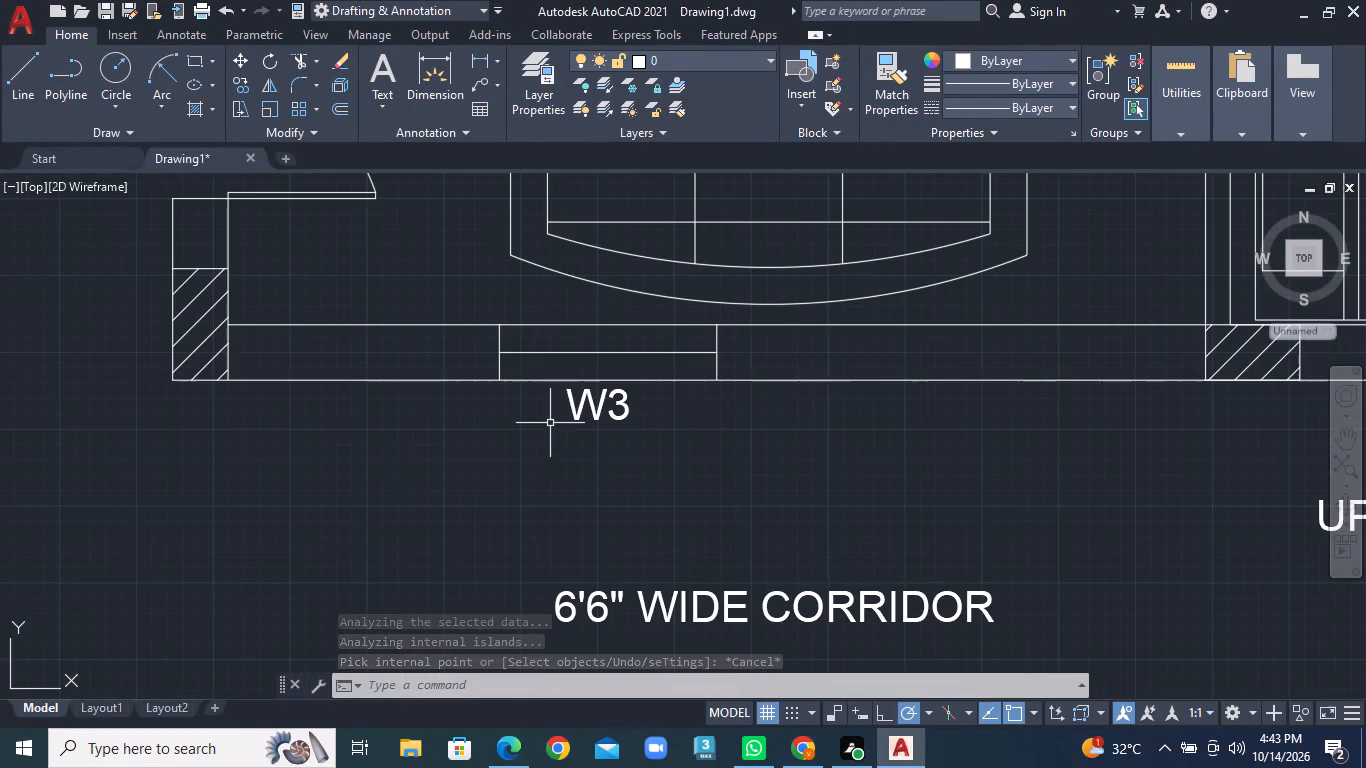
click(575, 412)
right_click(575, 412)
click(641, 449)
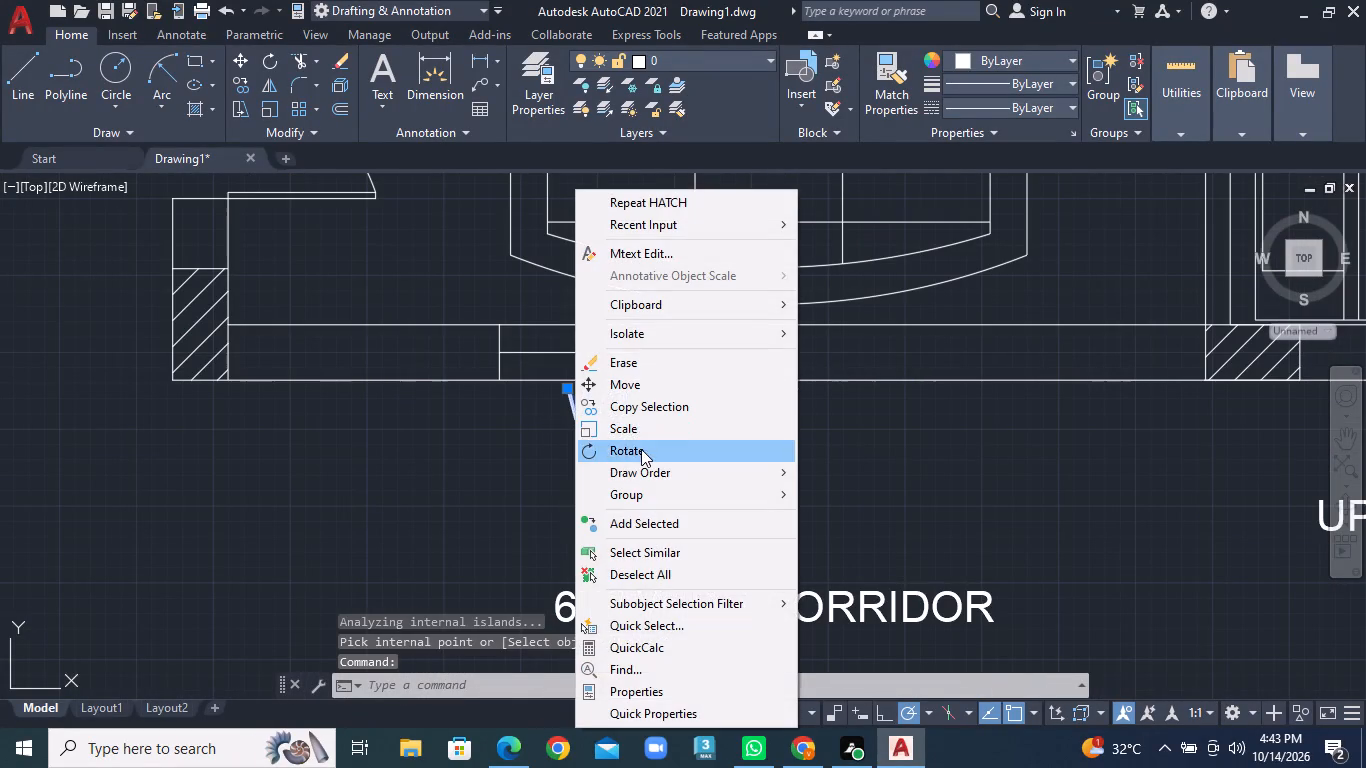
click(627, 416)
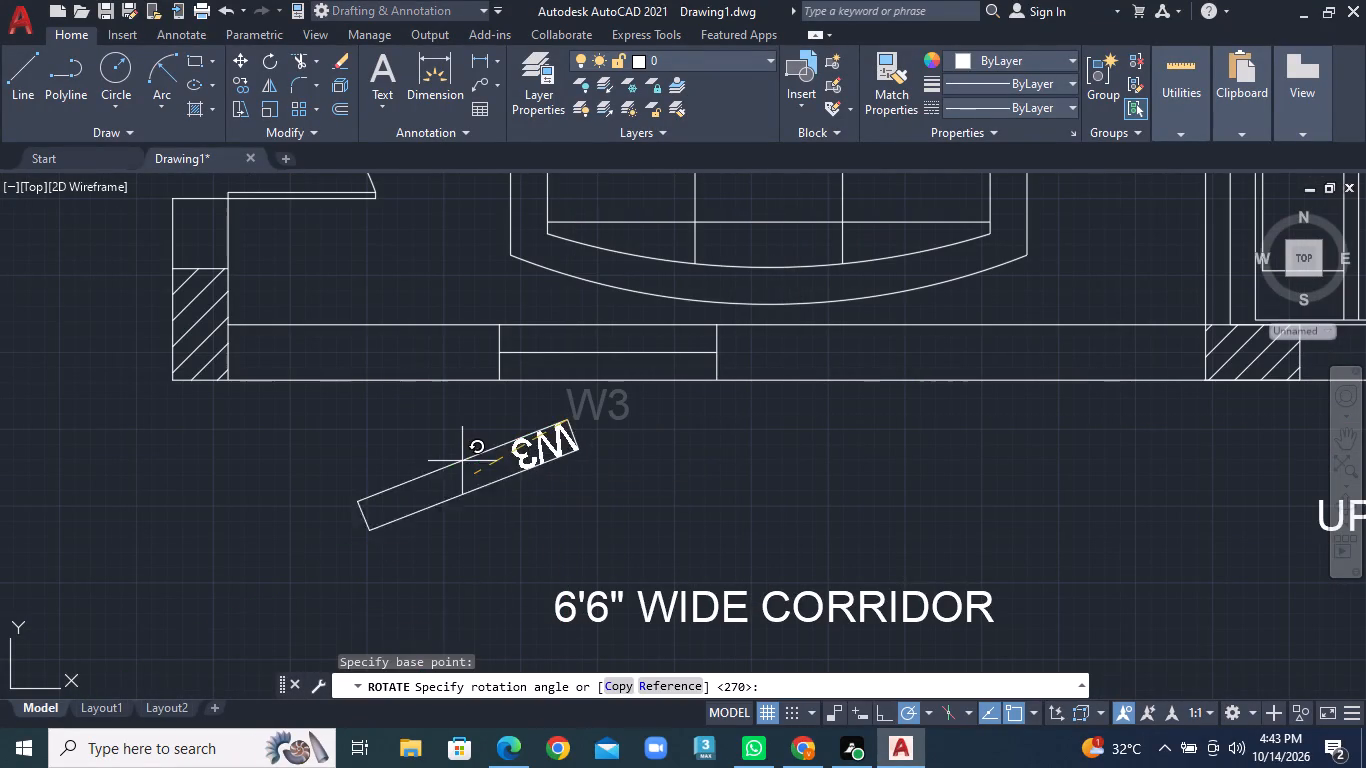
click(427, 420)
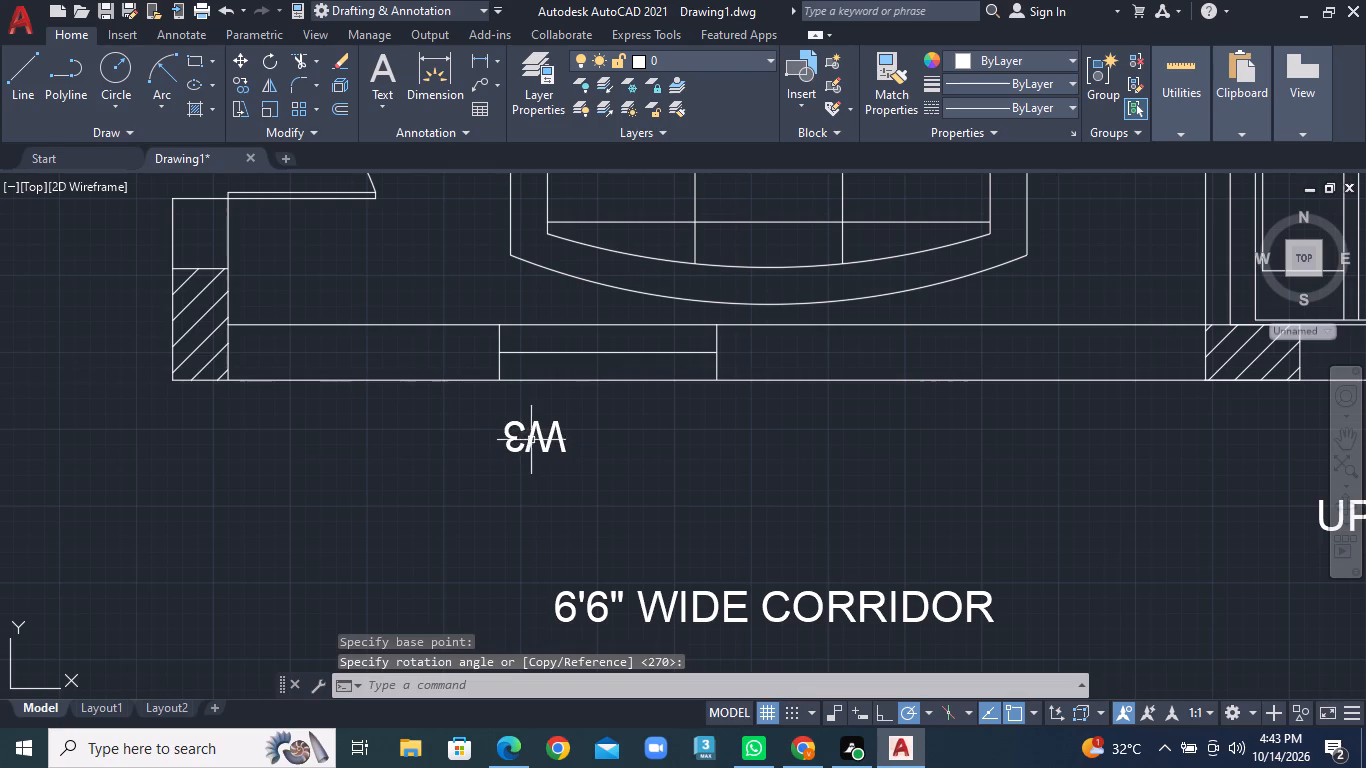
click(535, 440)
right_click(537, 436)
click(596, 381)
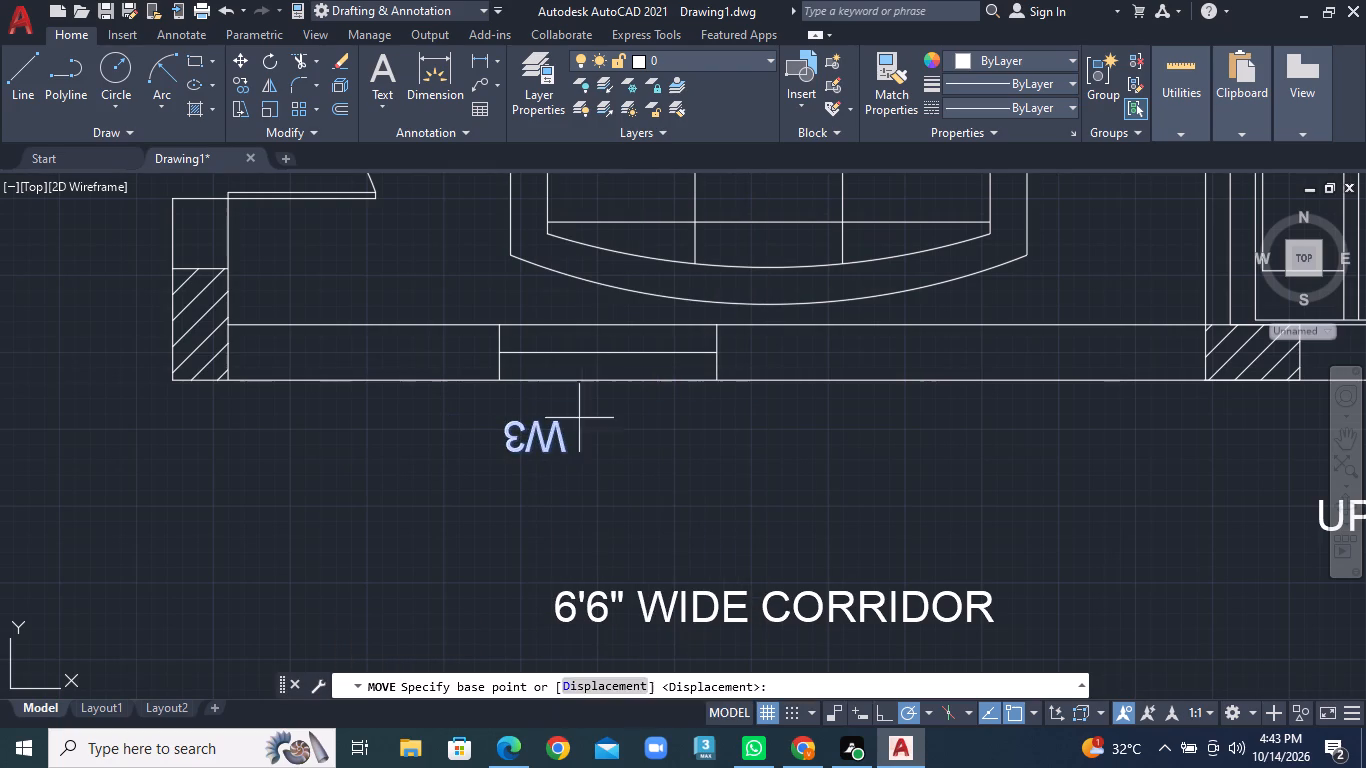
click(549, 432)
click(624, 403)
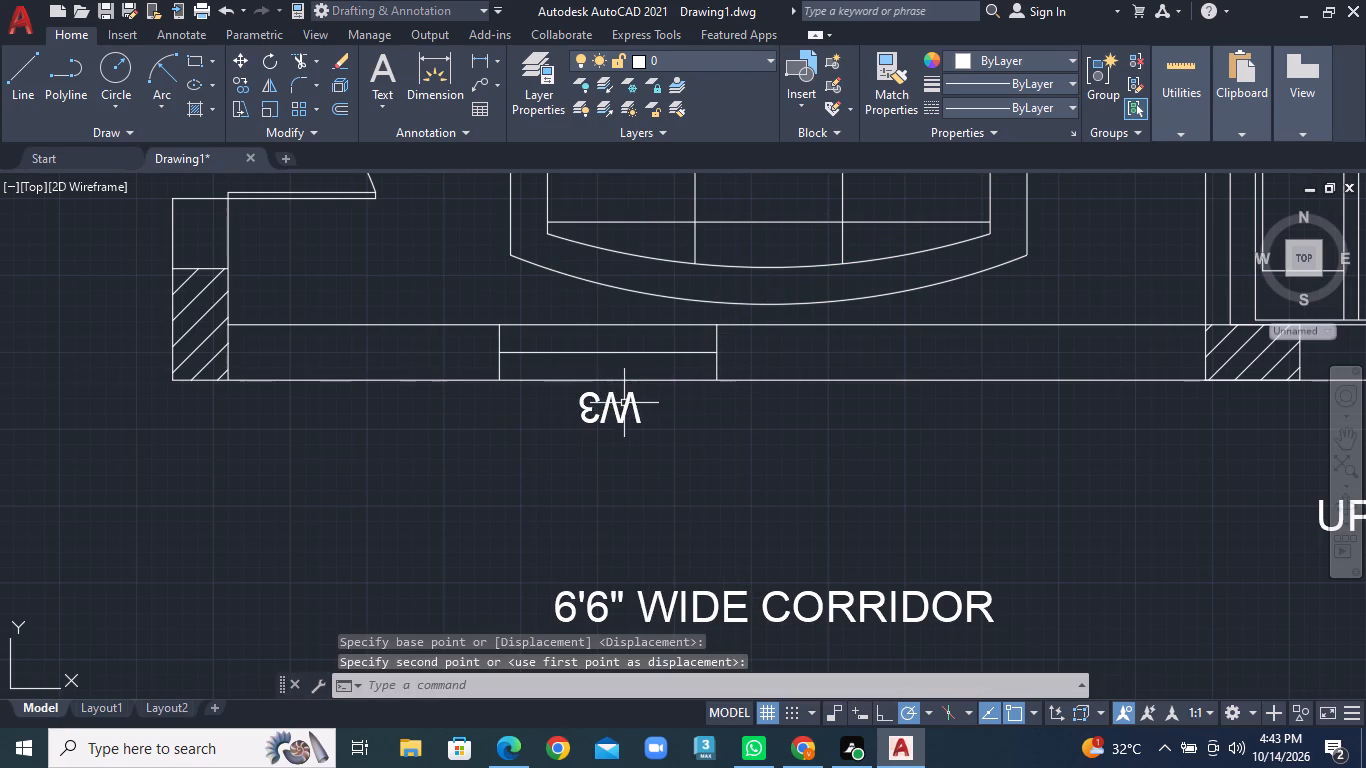
Rotate the W3 label of the lower unit's CH.BED ROOM south window by 180° and move it just below the window.
scroll(681, 446, down, 3)
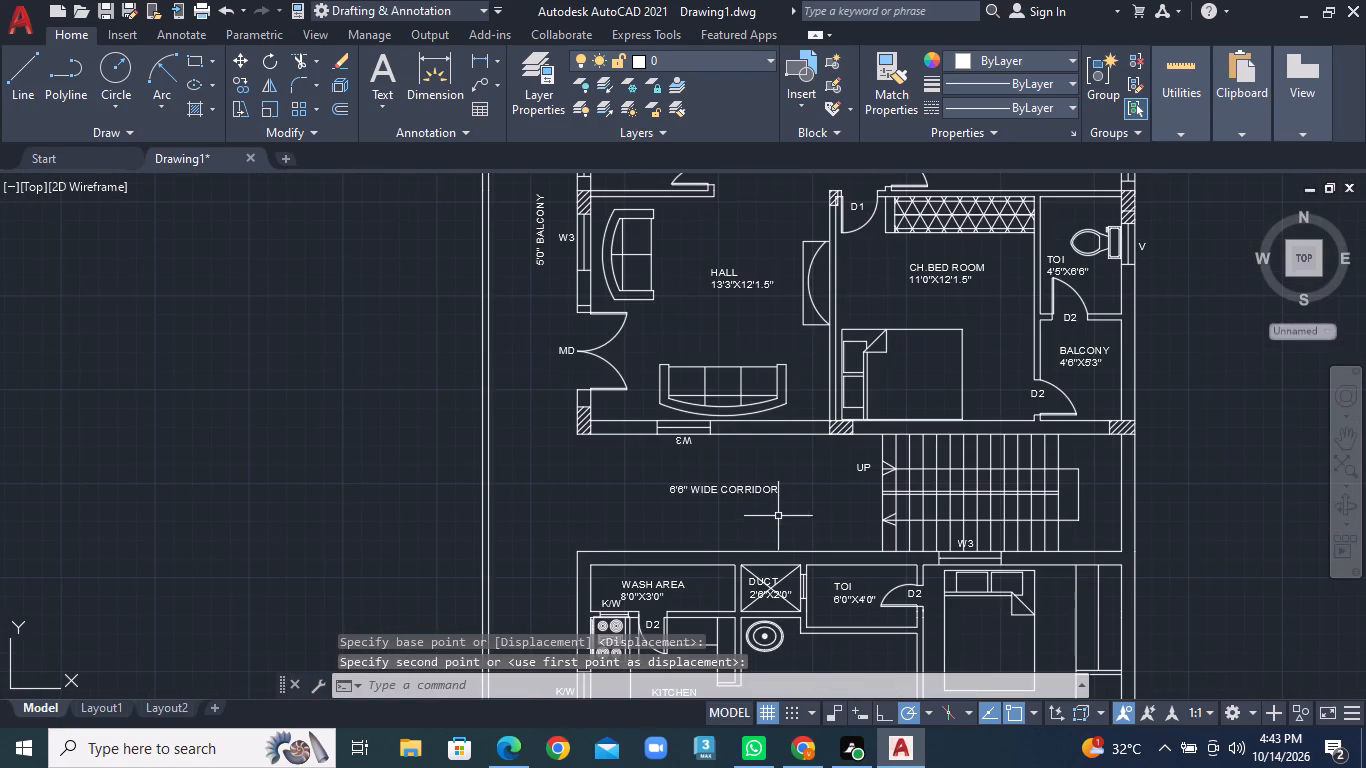
scroll(778, 511, down, 2)
middle_drag(716, 528, 647, 249)
scroll(746, 461, up, 5)
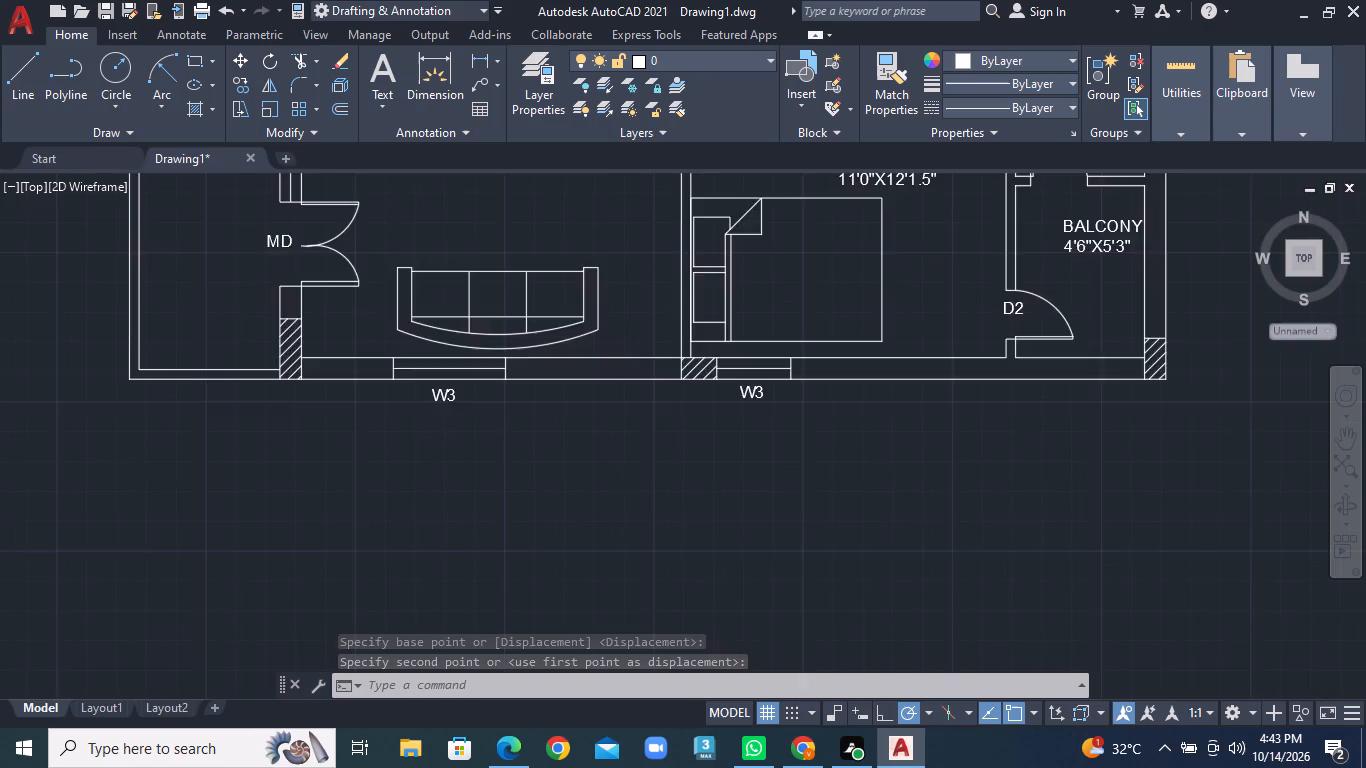
click(759, 318)
right_click(759, 318)
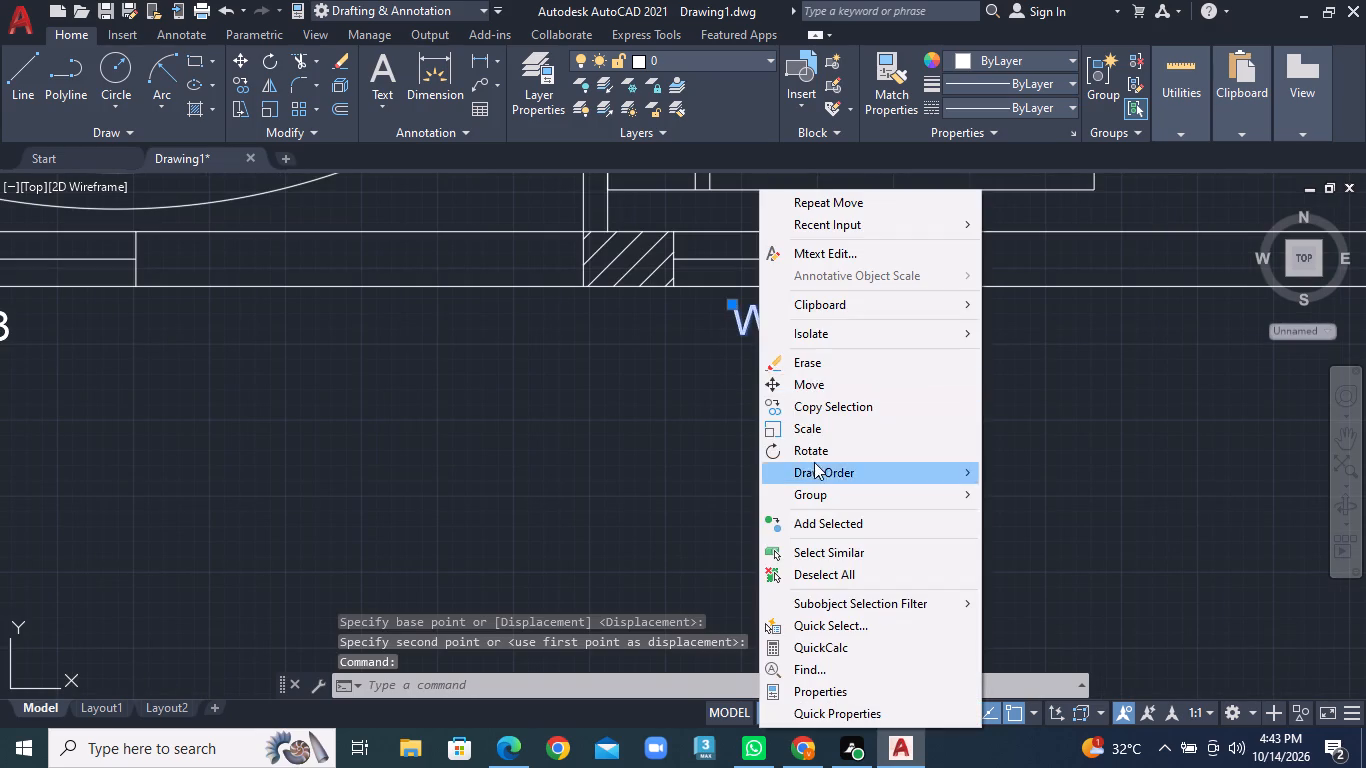
click(815, 454)
double_click(775, 328)
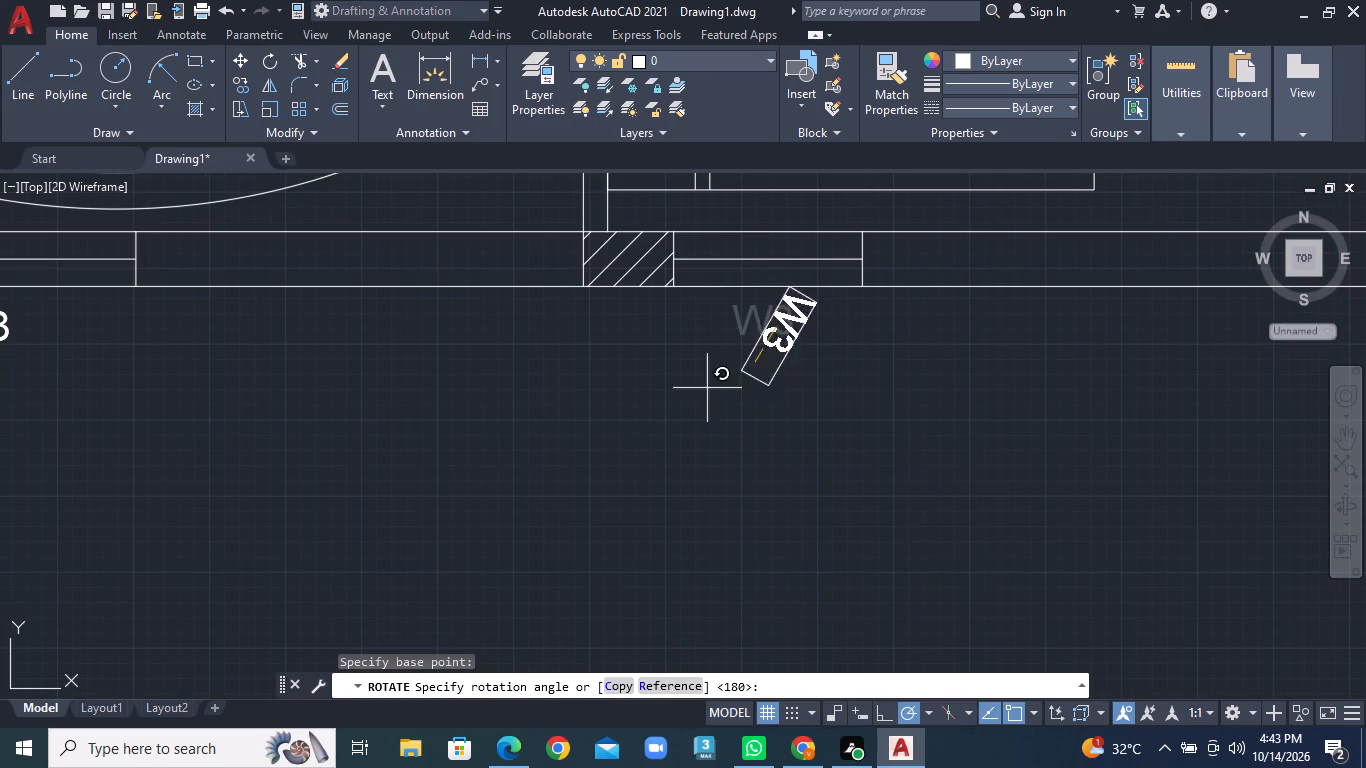
click(630, 336)
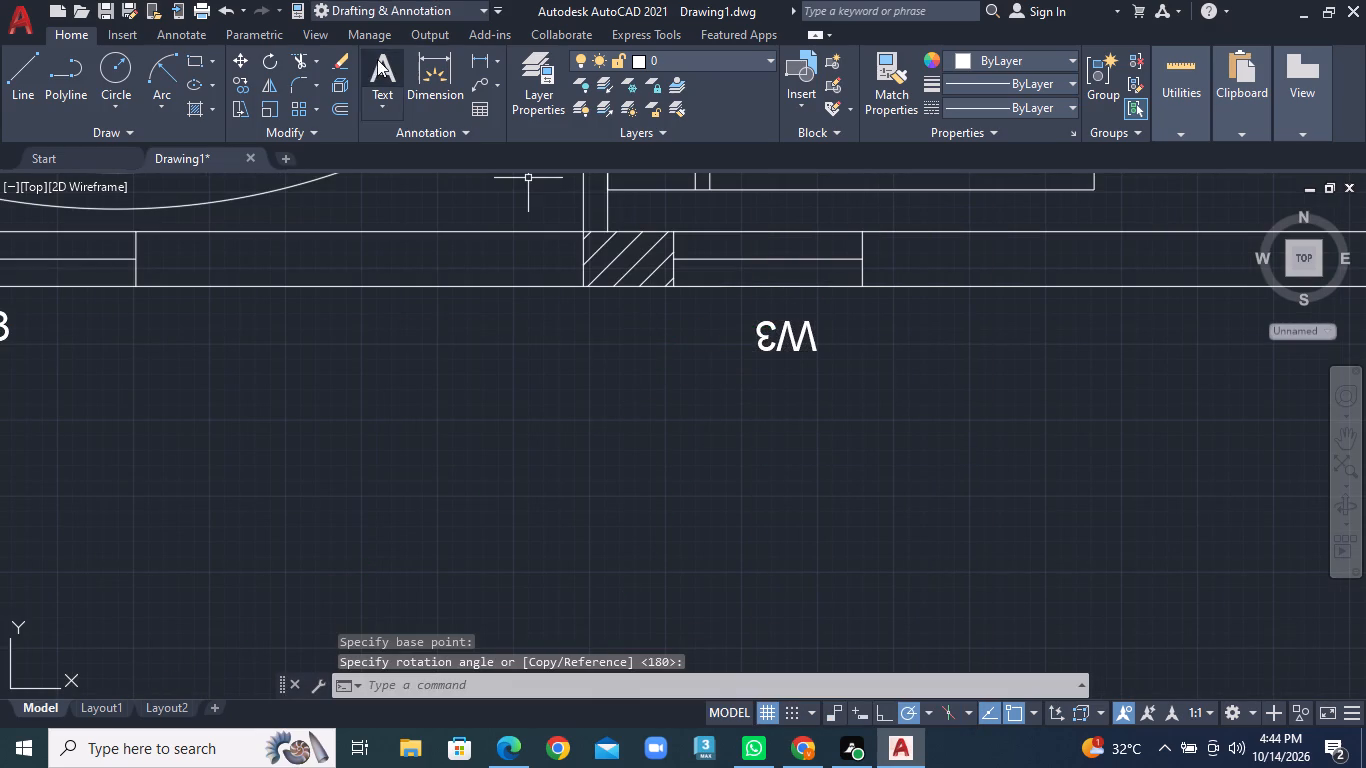
click(790, 335)
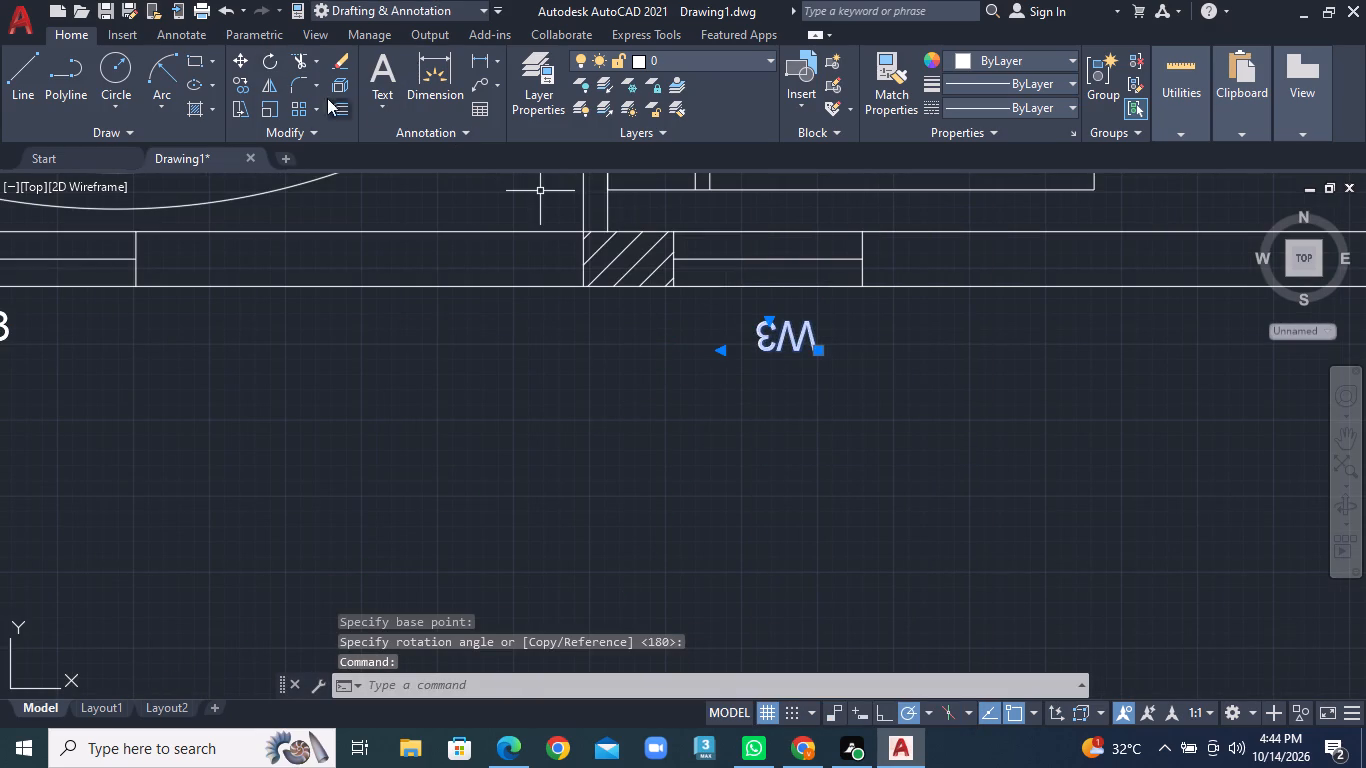
click(241, 59)
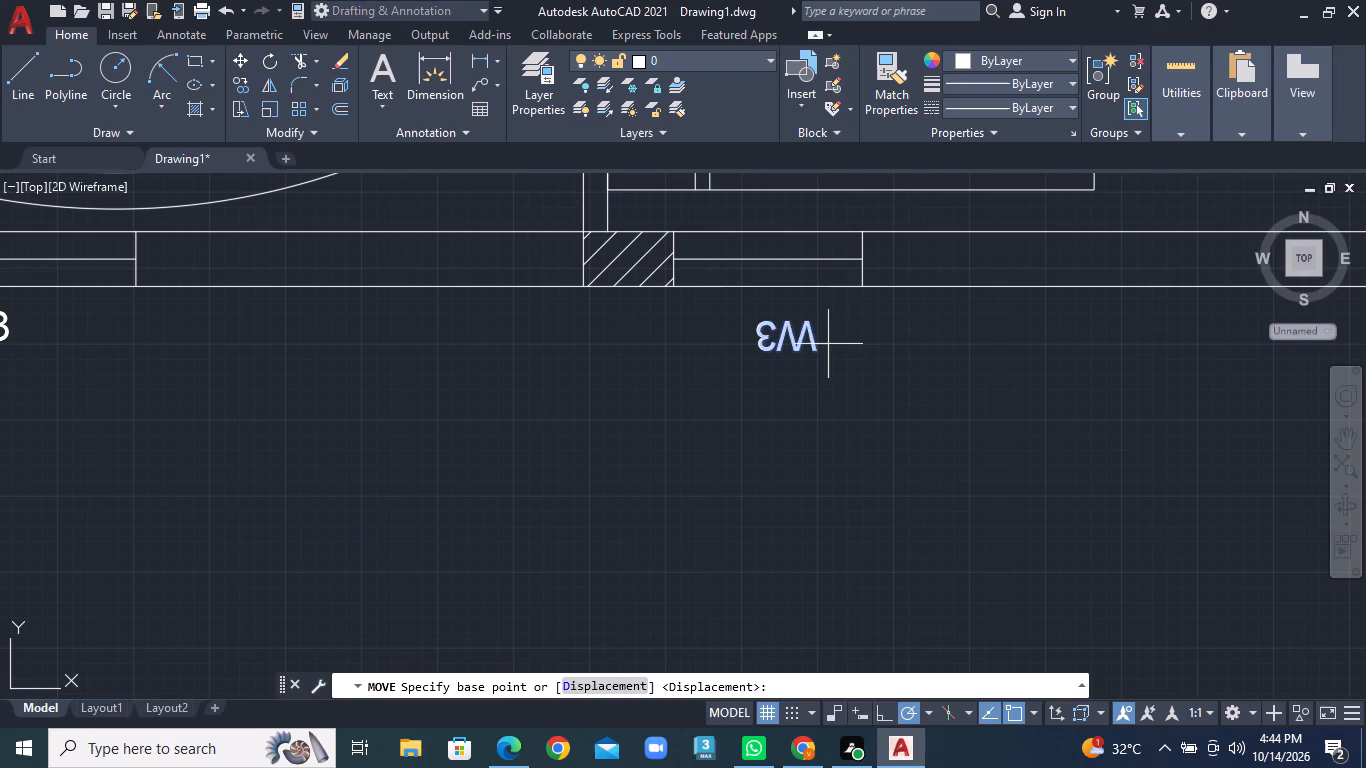
click(805, 337)
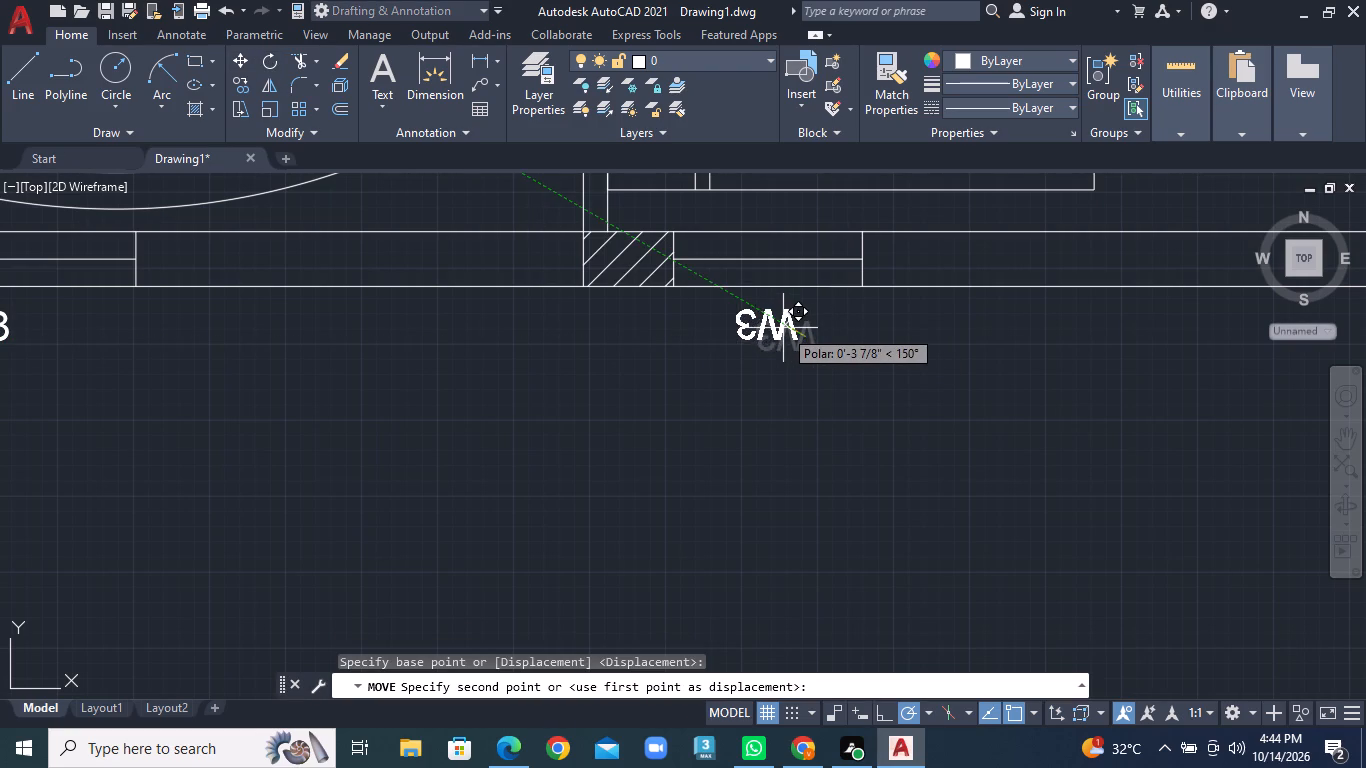
click(778, 315)
Rotate the W3 label of the lower unit hall's south window by 180° and move it back directly below the window.
scroll(281, 400, down, 3)
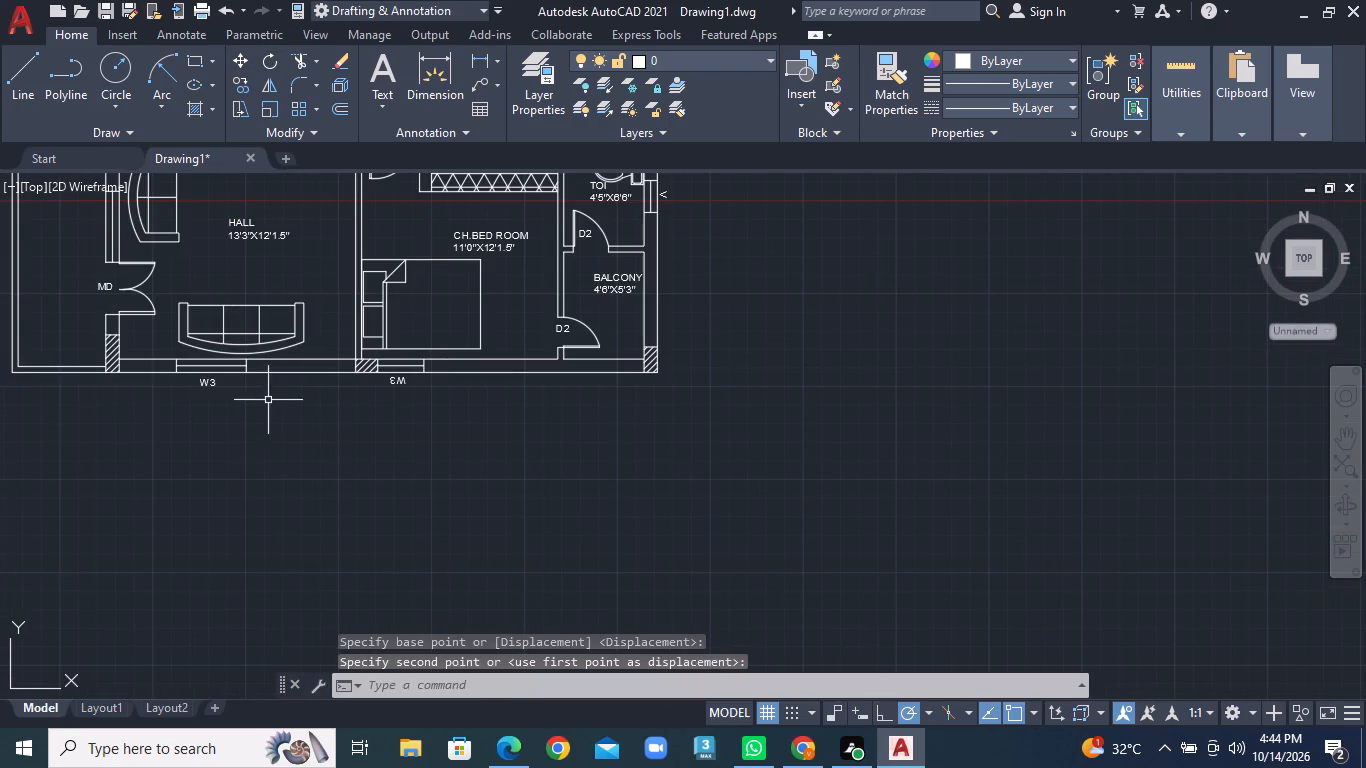
scroll(198, 392, up, 3)
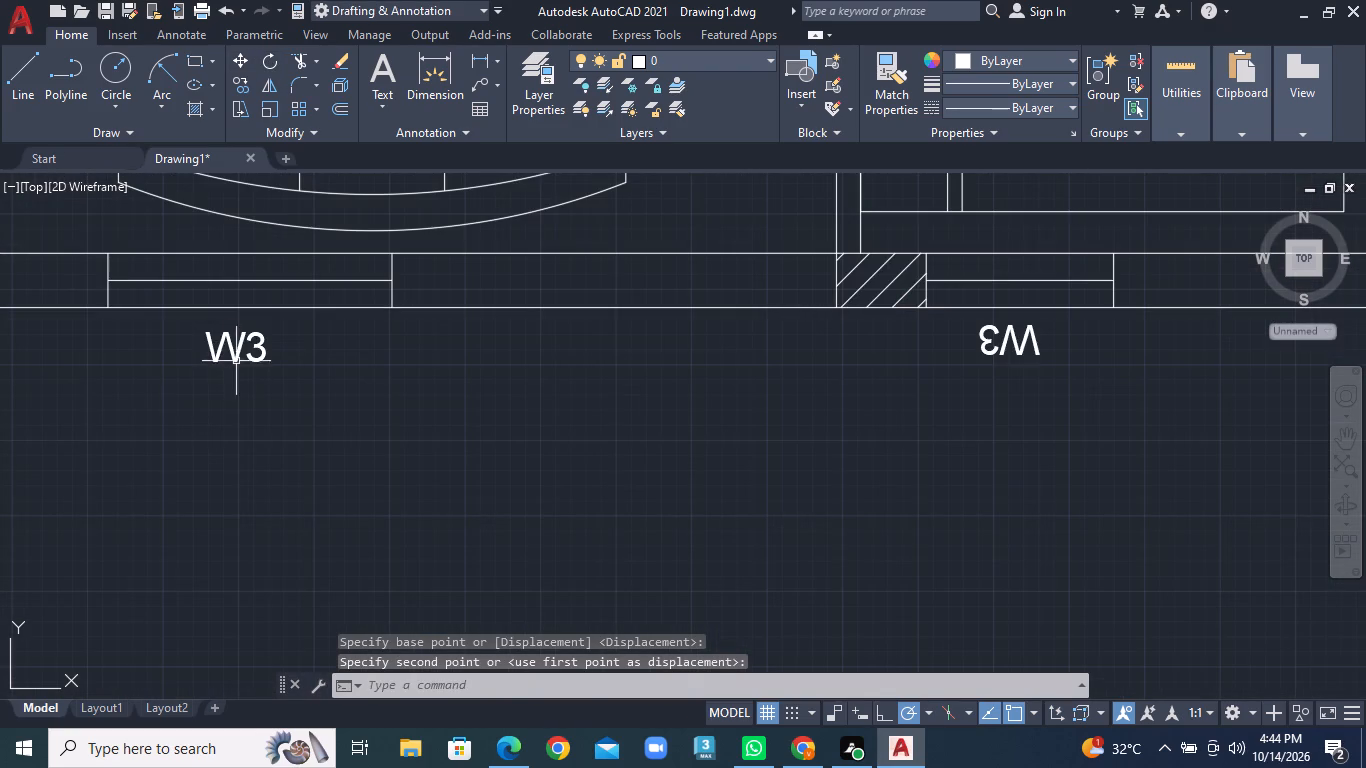
click(236, 351)
right_click(236, 351)
click(285, 443)
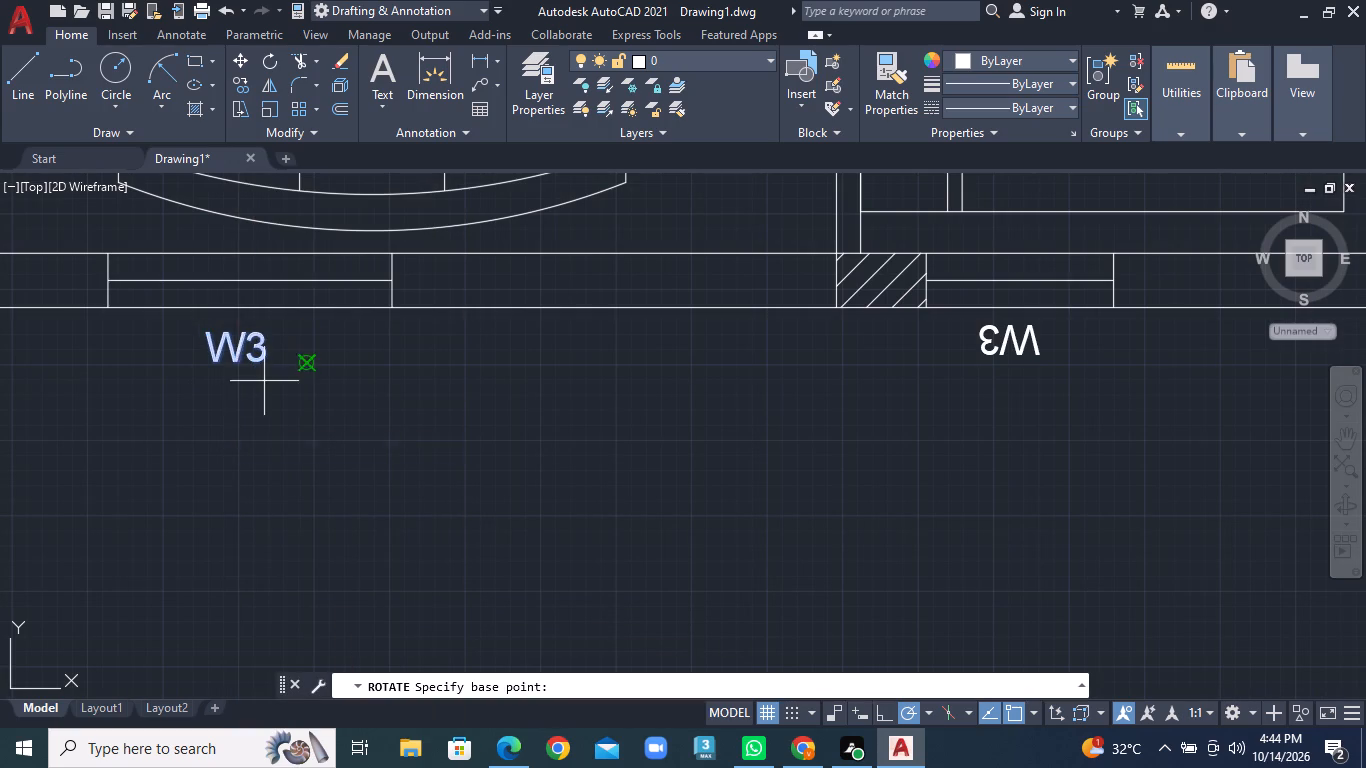
click(264, 362)
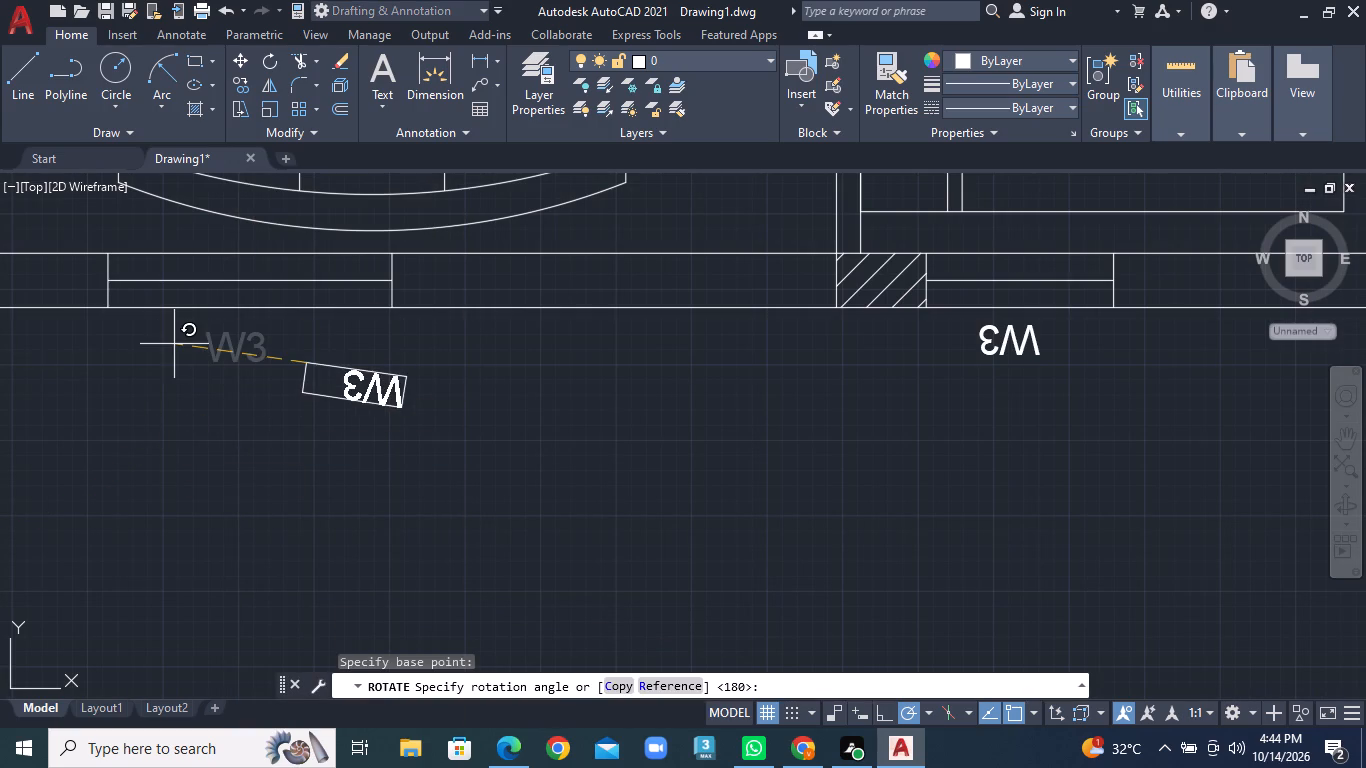
click(171, 356)
click(351, 378)
right_click(352, 378)
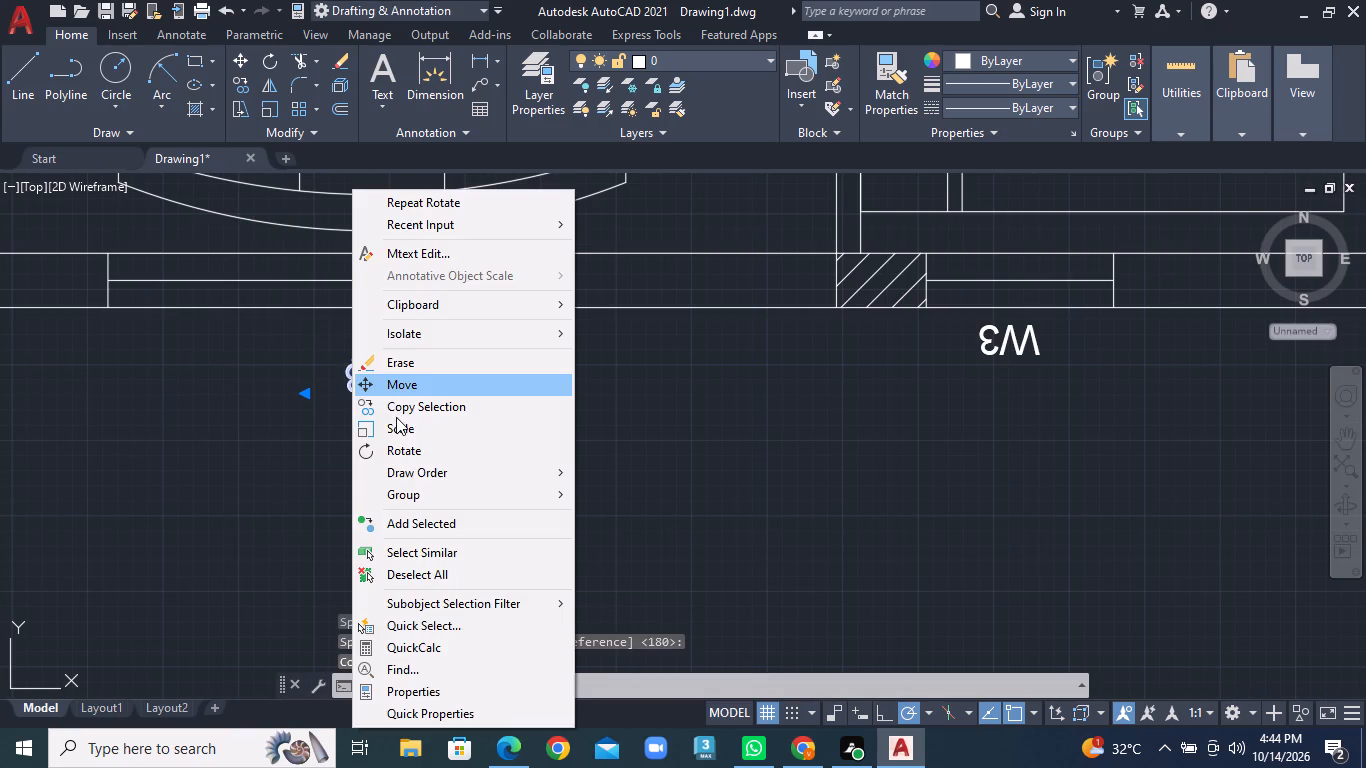
click(409, 385)
click(385, 382)
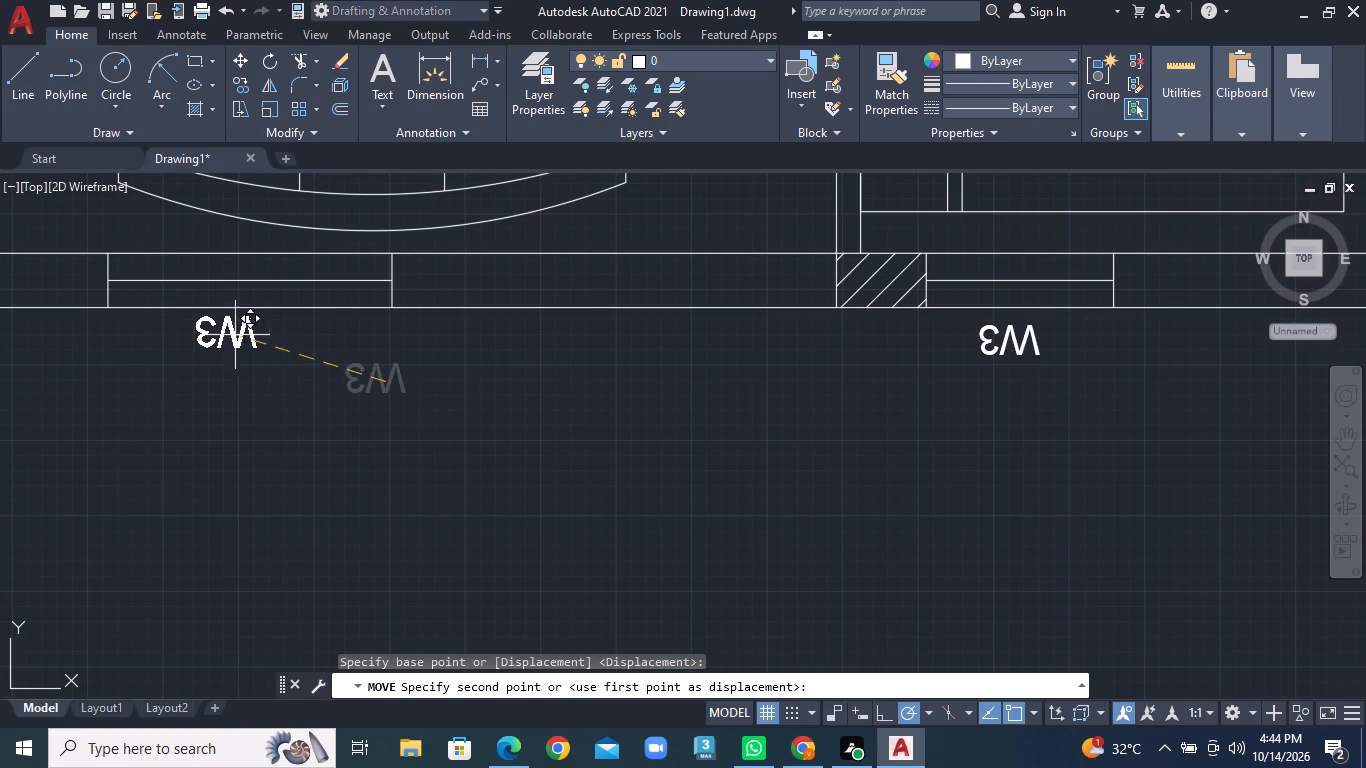
click(256, 340)
Review the lower unit's labels from the CH.BED ROOM and balcony through the MASTER BED ROOM and kitchen to the wash area.
scroll(519, 424, down, 2)
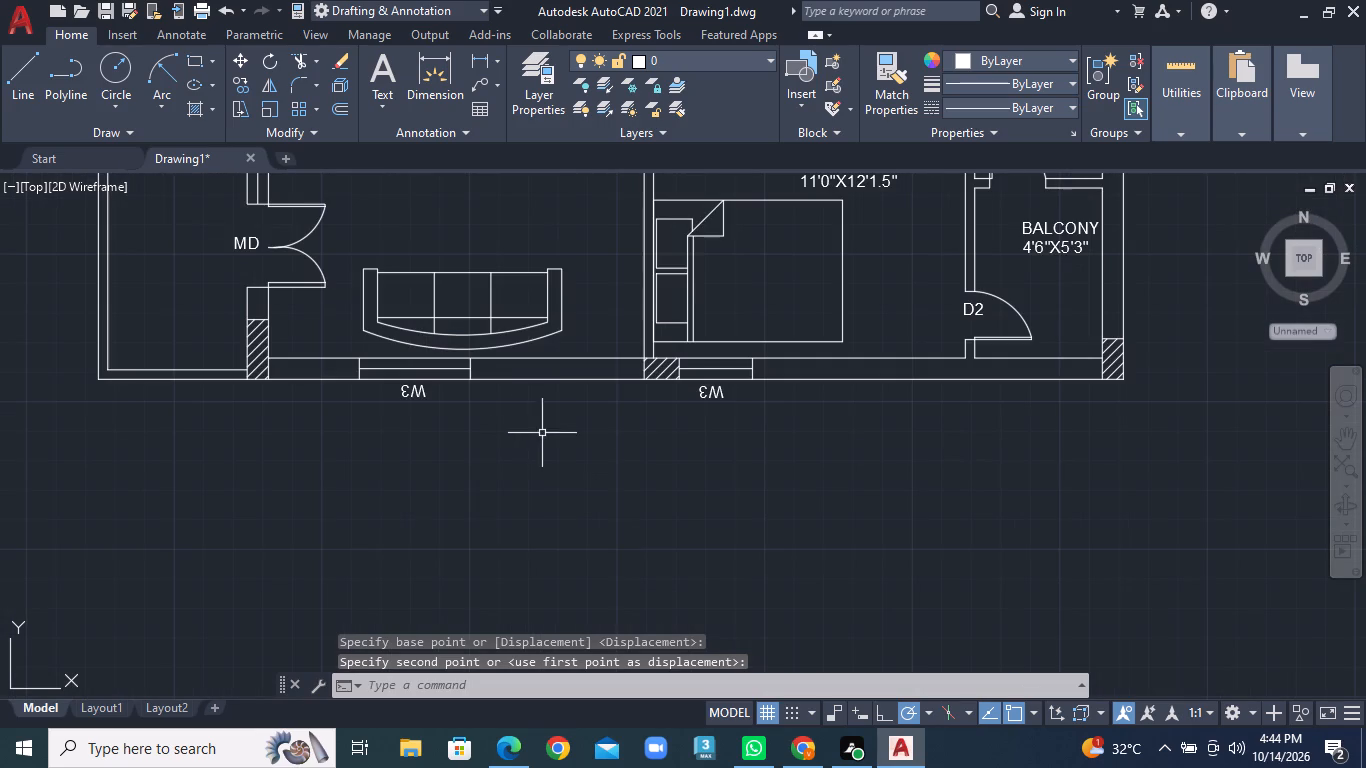
middle_drag(664, 434, 405, 585)
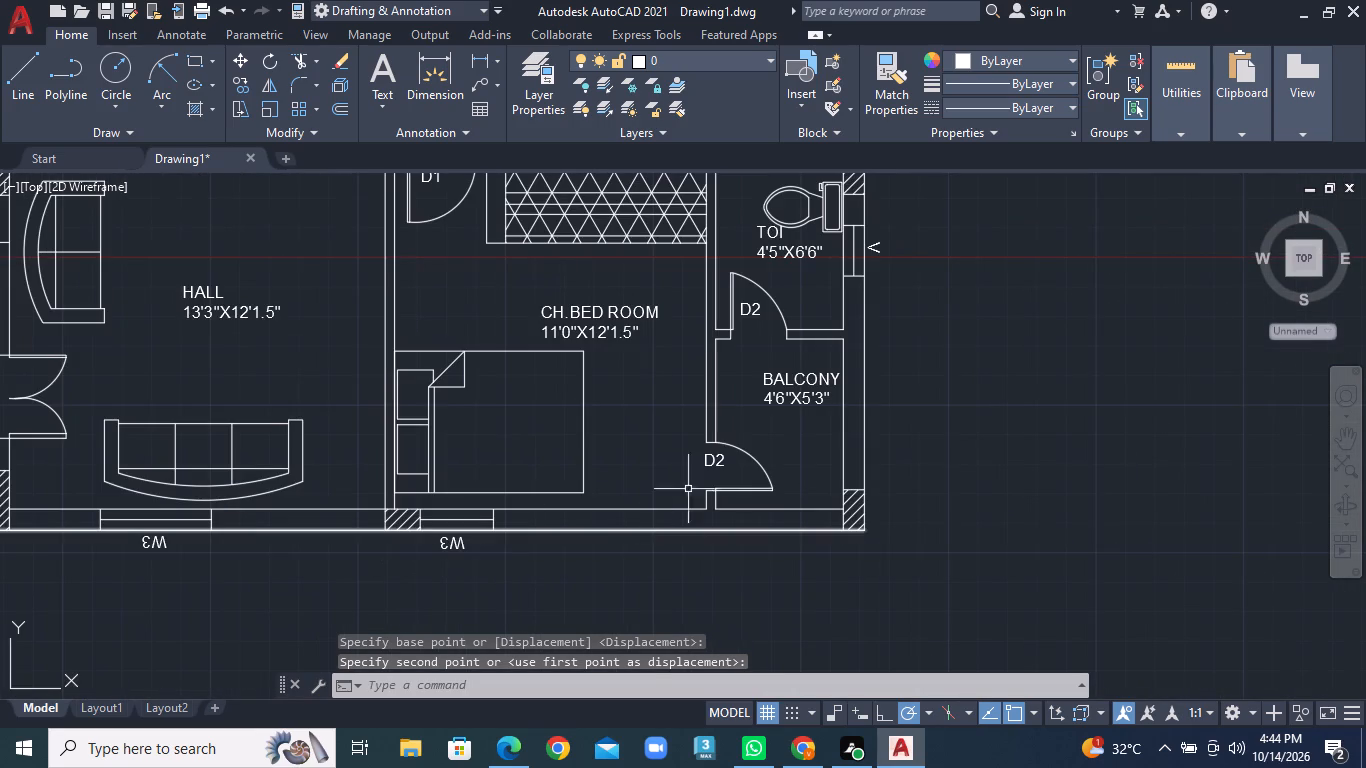
middle_drag(734, 406, 718, 445)
middle_drag(718, 446, 710, 477)
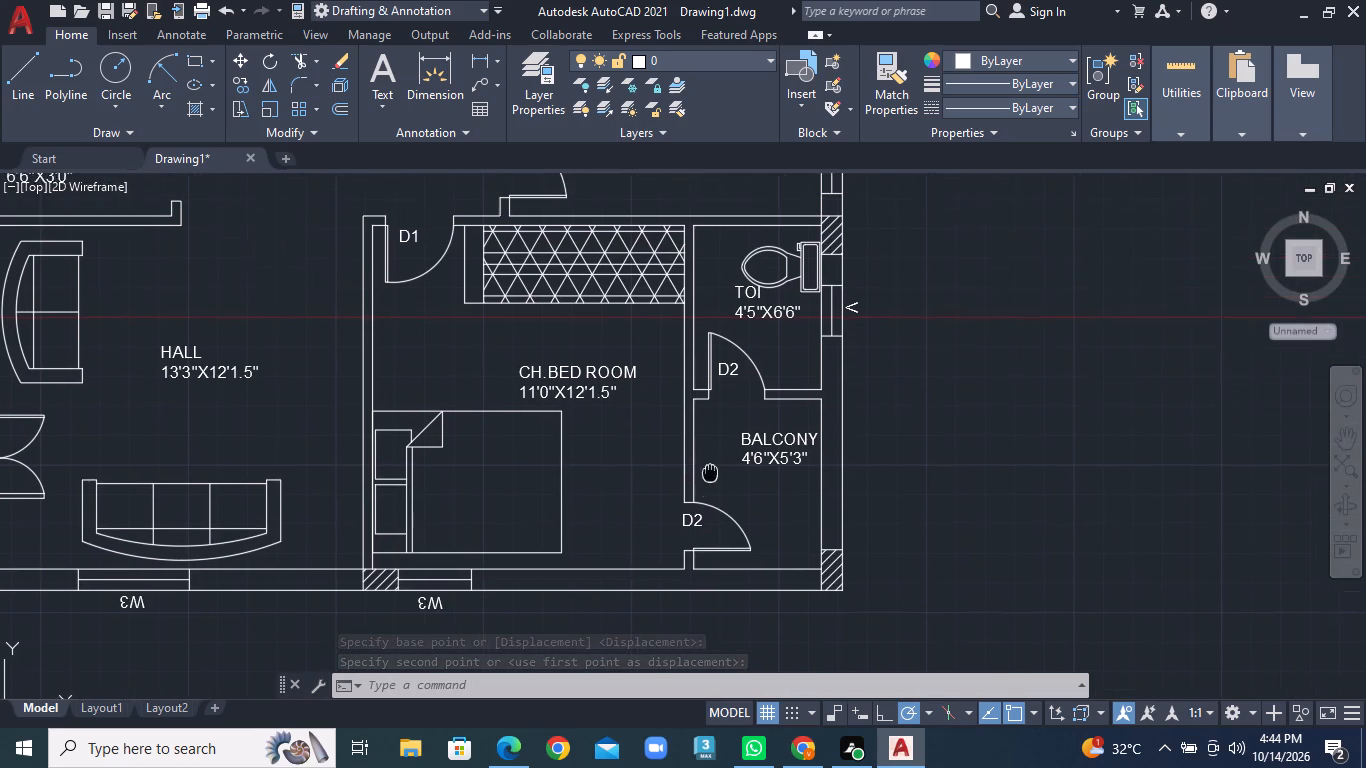
middle_drag(710, 477, 687, 549)
middle_drag(687, 551, 643, 625)
middle_drag(692, 481, 680, 570)
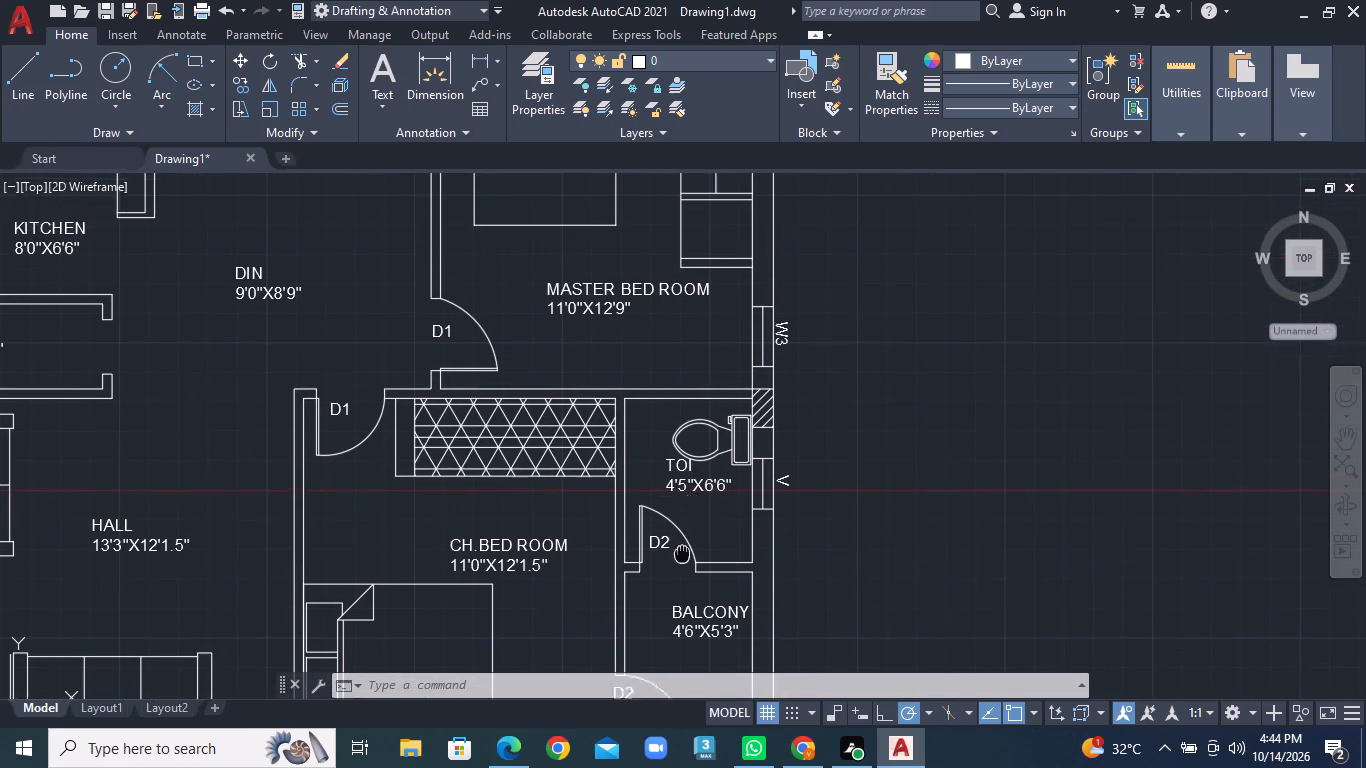
middle_drag(680, 570, 679, 580)
middle_drag(579, 367, 811, 478)
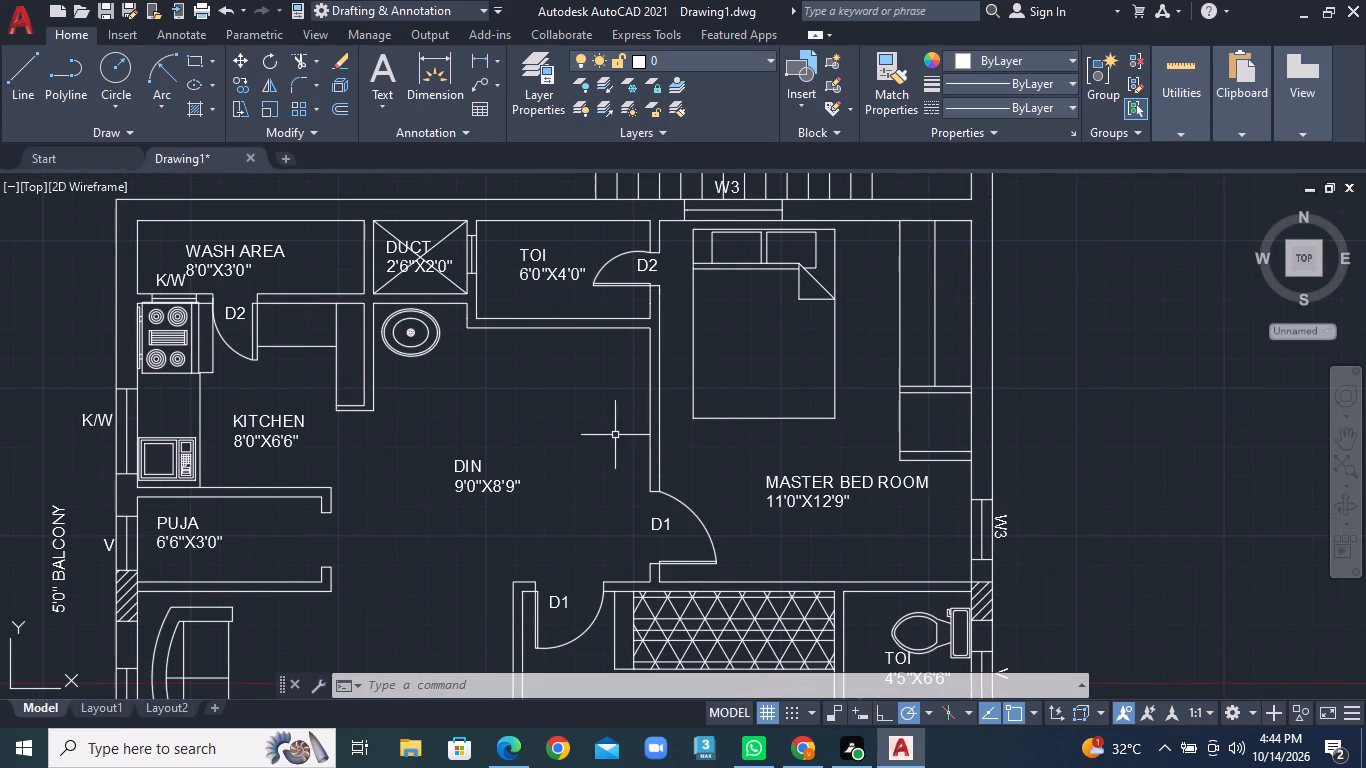
middle_drag(615, 430, 757, 403)
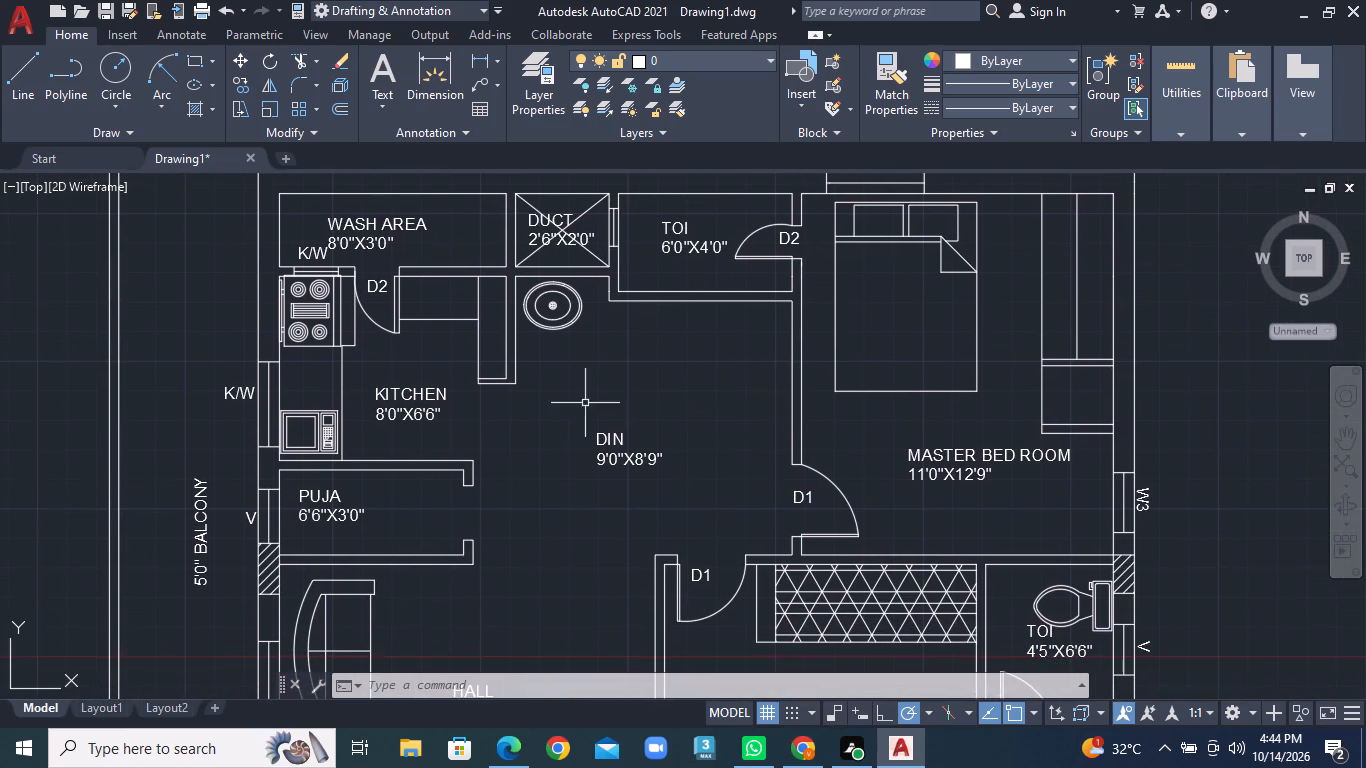
middle_drag(567, 488, 742, 490)
middle_drag(545, 328, 555, 503)
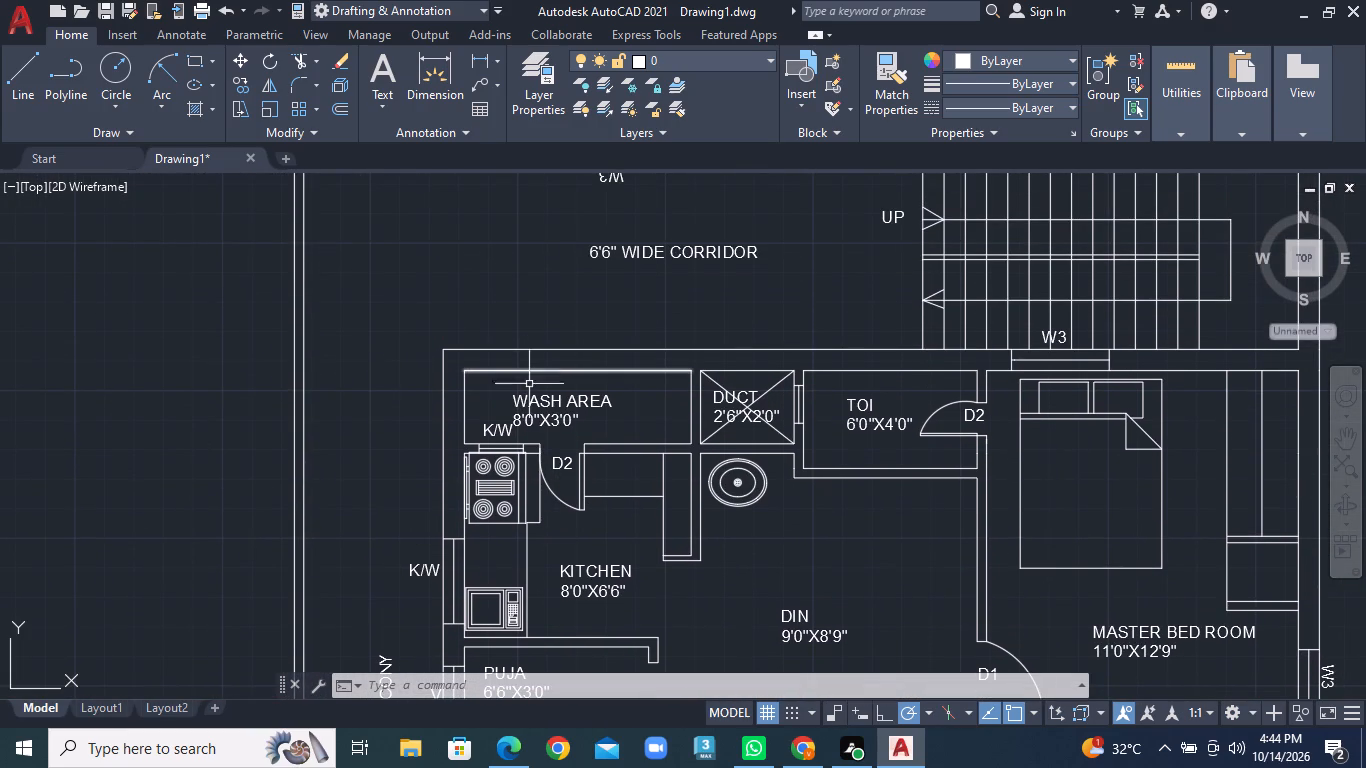
Move the lower unit's WASH AREA label about 7 inches up and to the east, nearer the middle of the room.
click(541, 401)
right_click(541, 401)
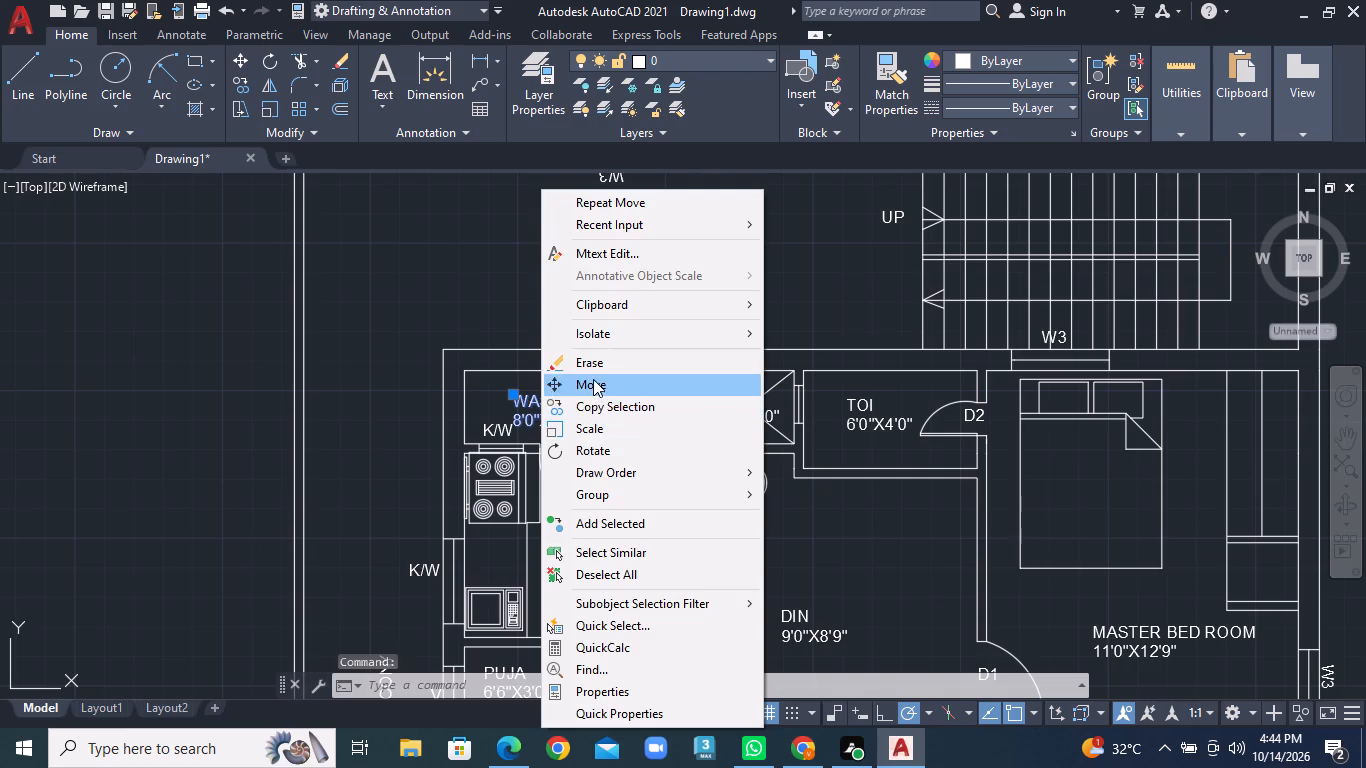
click(593, 379)
scroll(581, 403, up, 3)
click(559, 399)
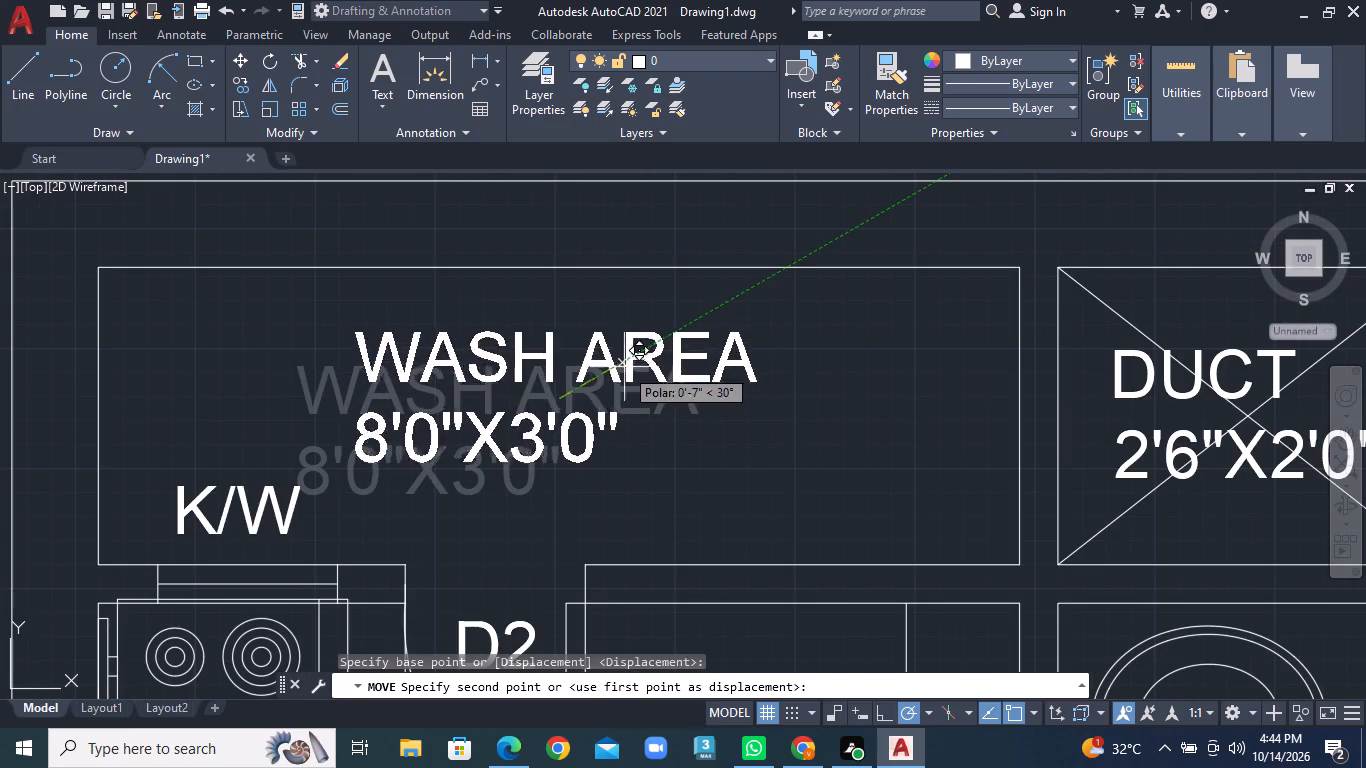
click(643, 359)
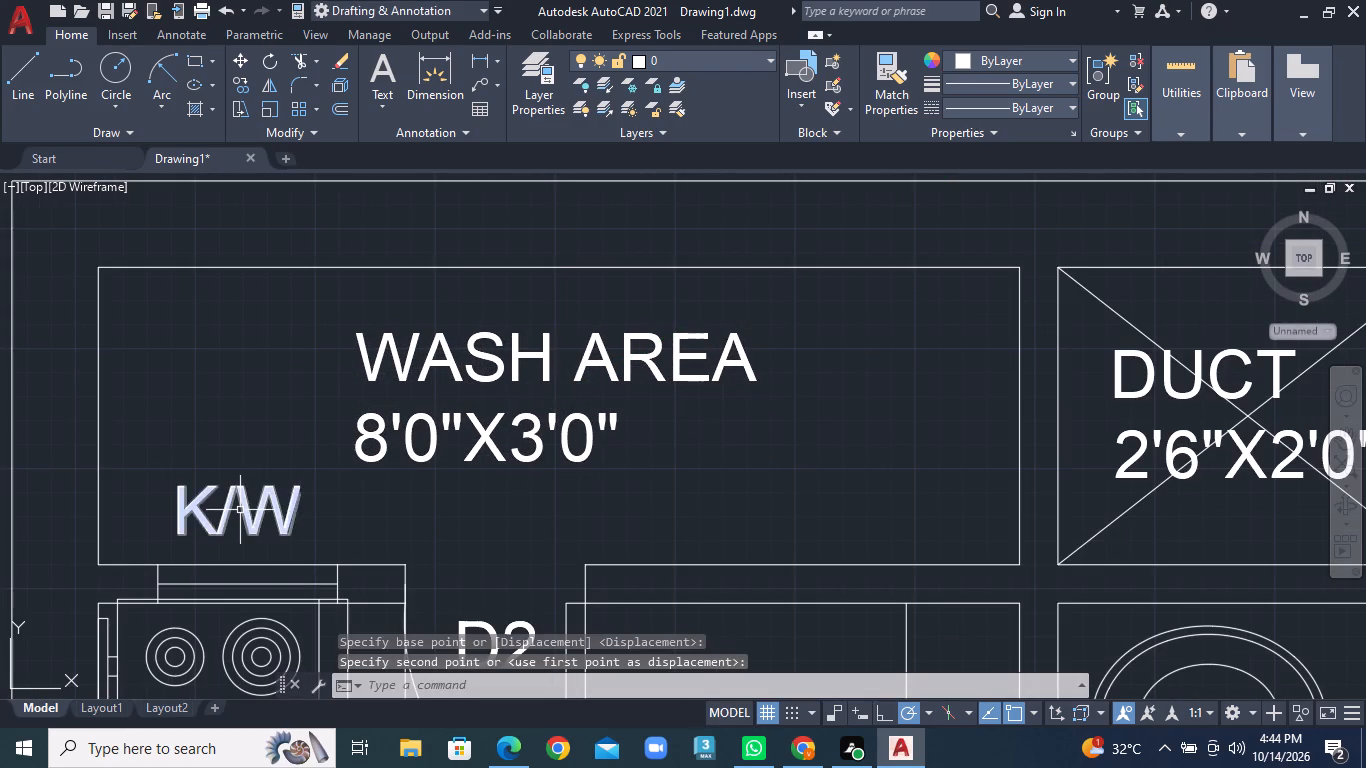
Move the K/W label in the lower unit's wash area slightly down and east, just above the kitchen window.
click(240, 510)
right_click(240, 510)
click(323, 382)
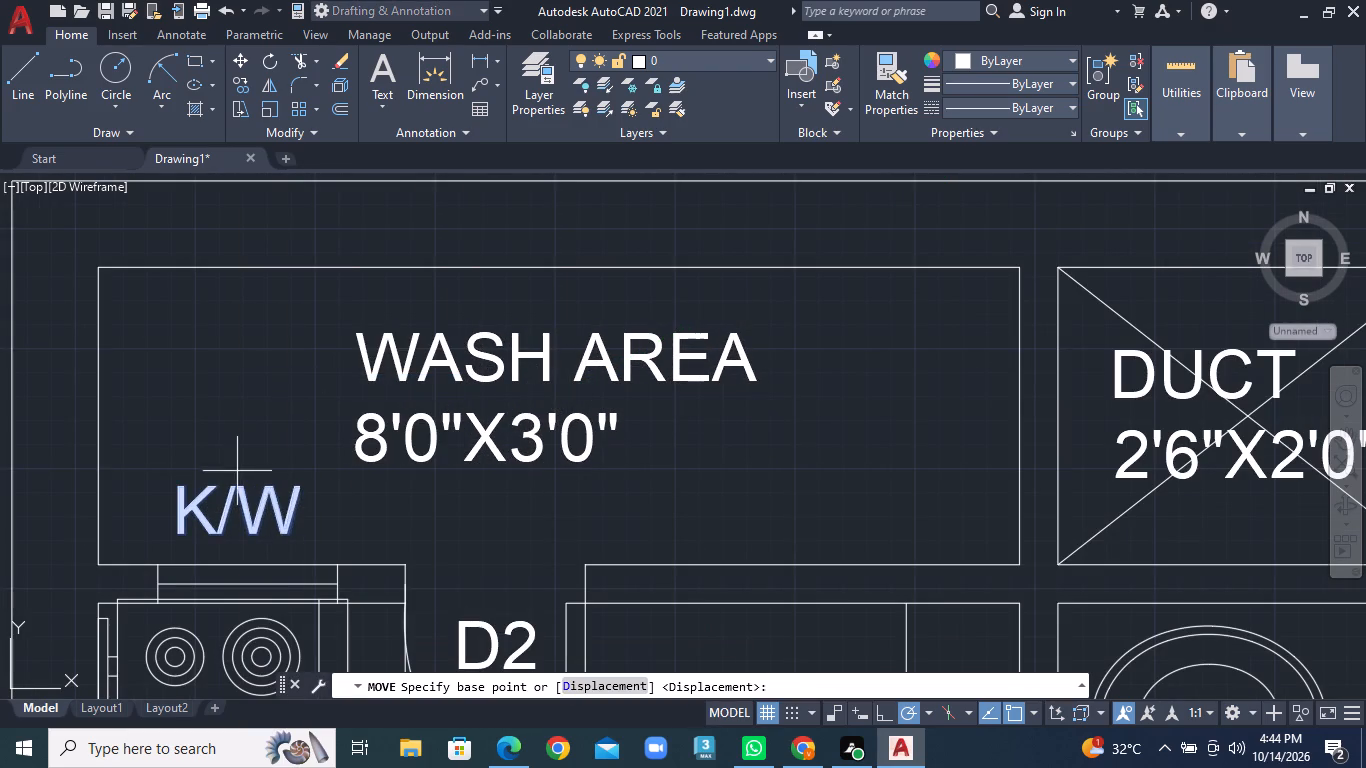
click(222, 488)
click(231, 512)
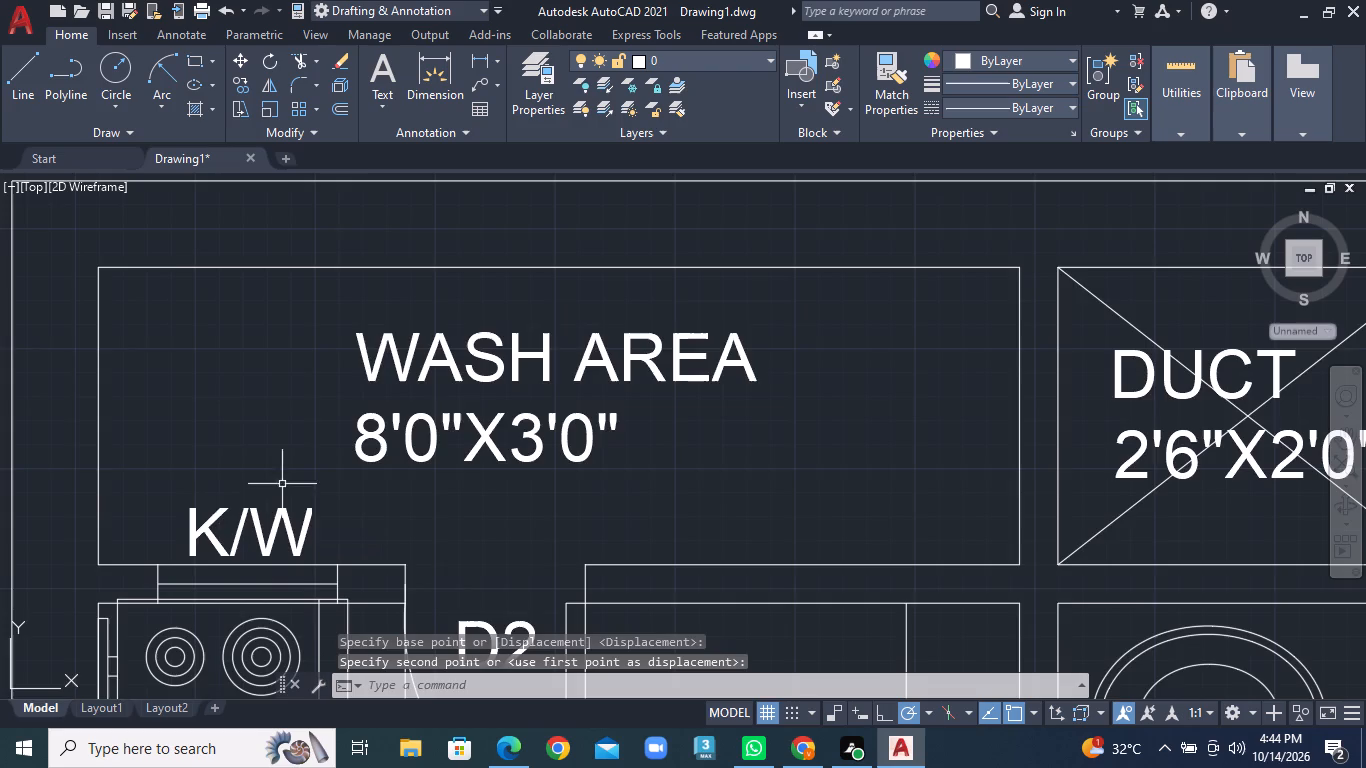
Move the lower unit's DUCT label slightly east so it sits centred in the duct.
scroll(455, 391, down, 2)
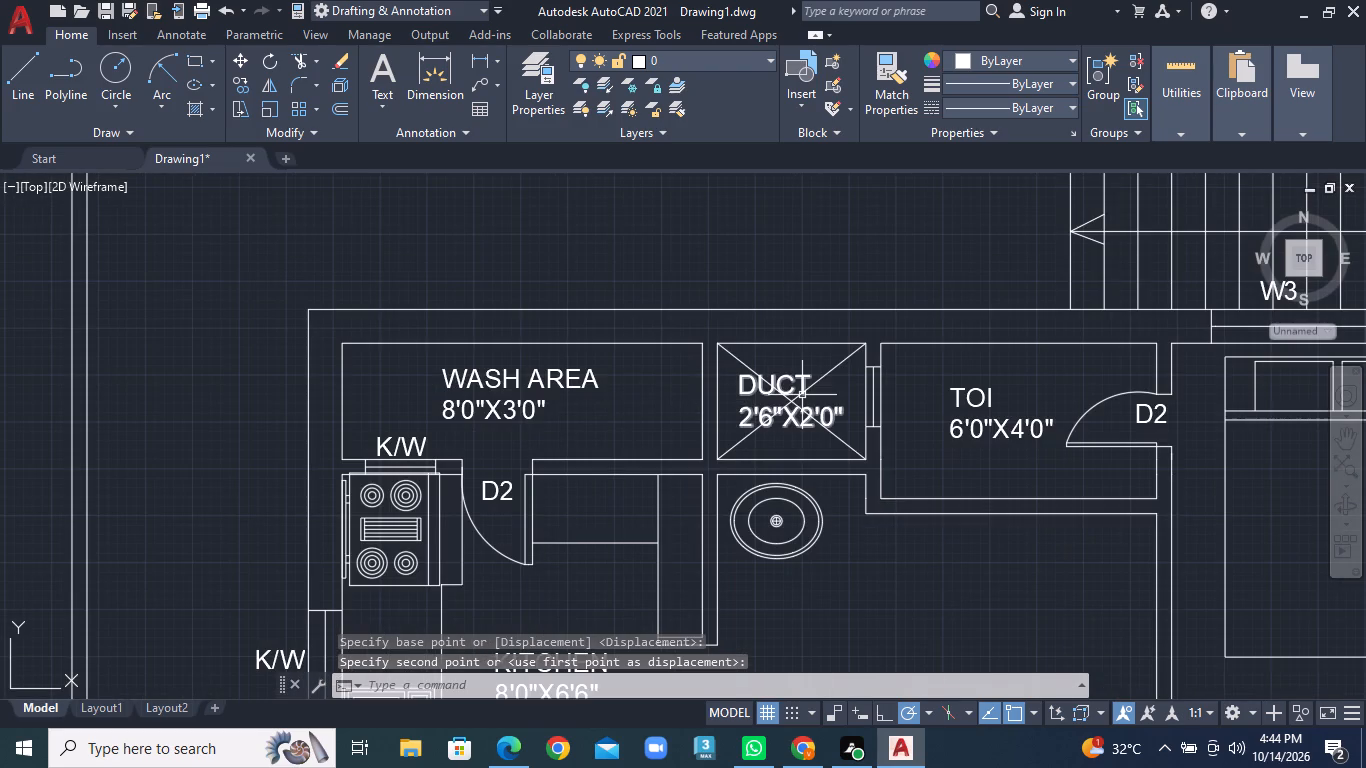
click(796, 392)
right_click(796, 392)
click(845, 385)
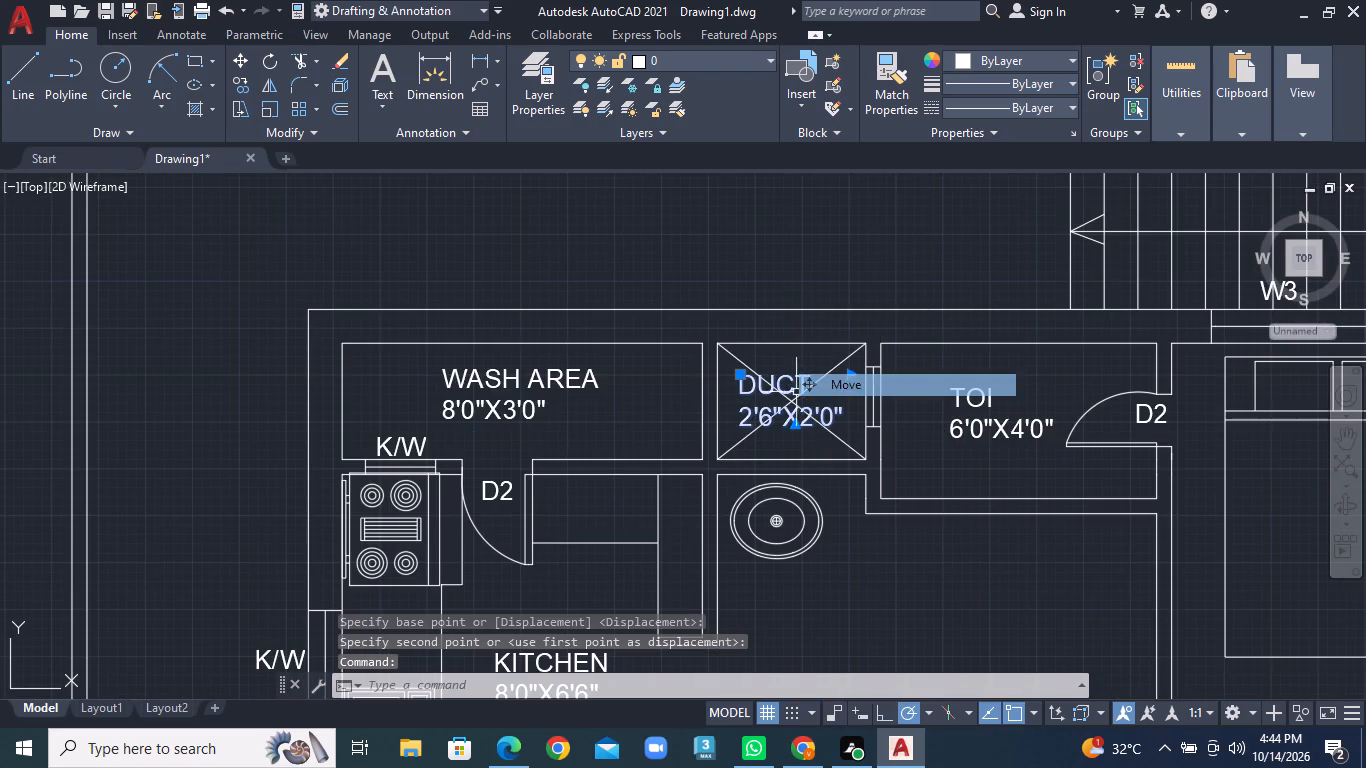
click(793, 397)
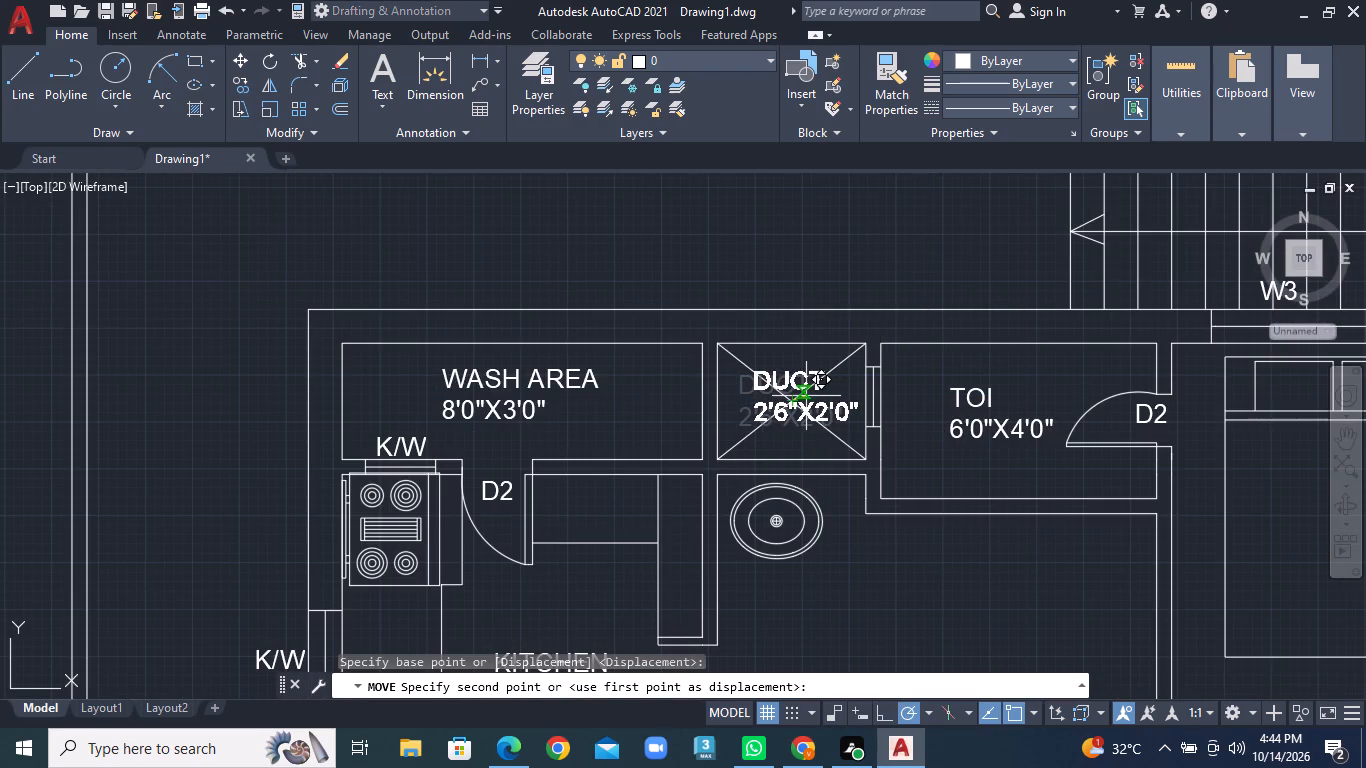
click(806, 396)
Insert the Dining Set - 36 x 72 in. block from DesignCenter's Home - Space Planner drawing into the empty area east of the plan.
scroll(871, 363, down, 2)
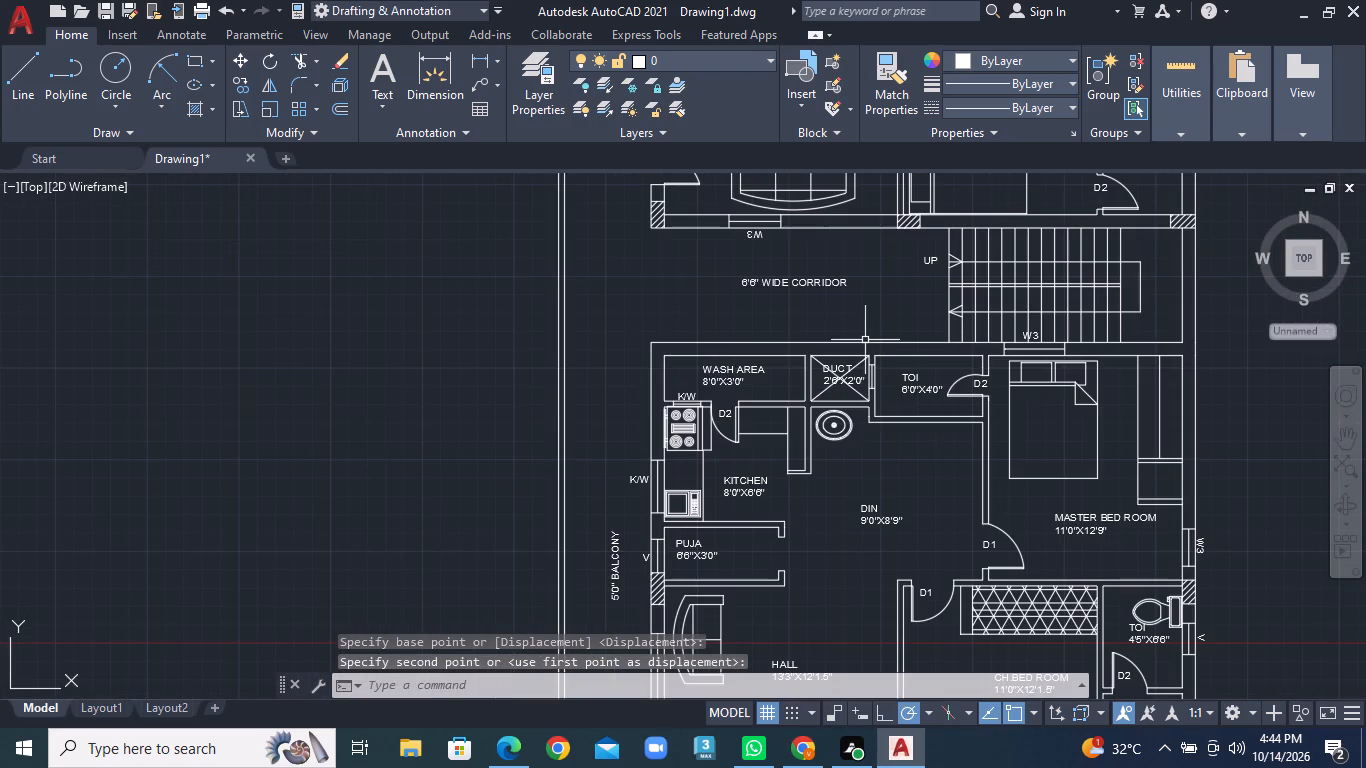
middle_drag(862, 340, 781, 443)
middle_drag(778, 449, 758, 483)
middle_click(726, 554)
middle_drag(741, 347, 736, 379)
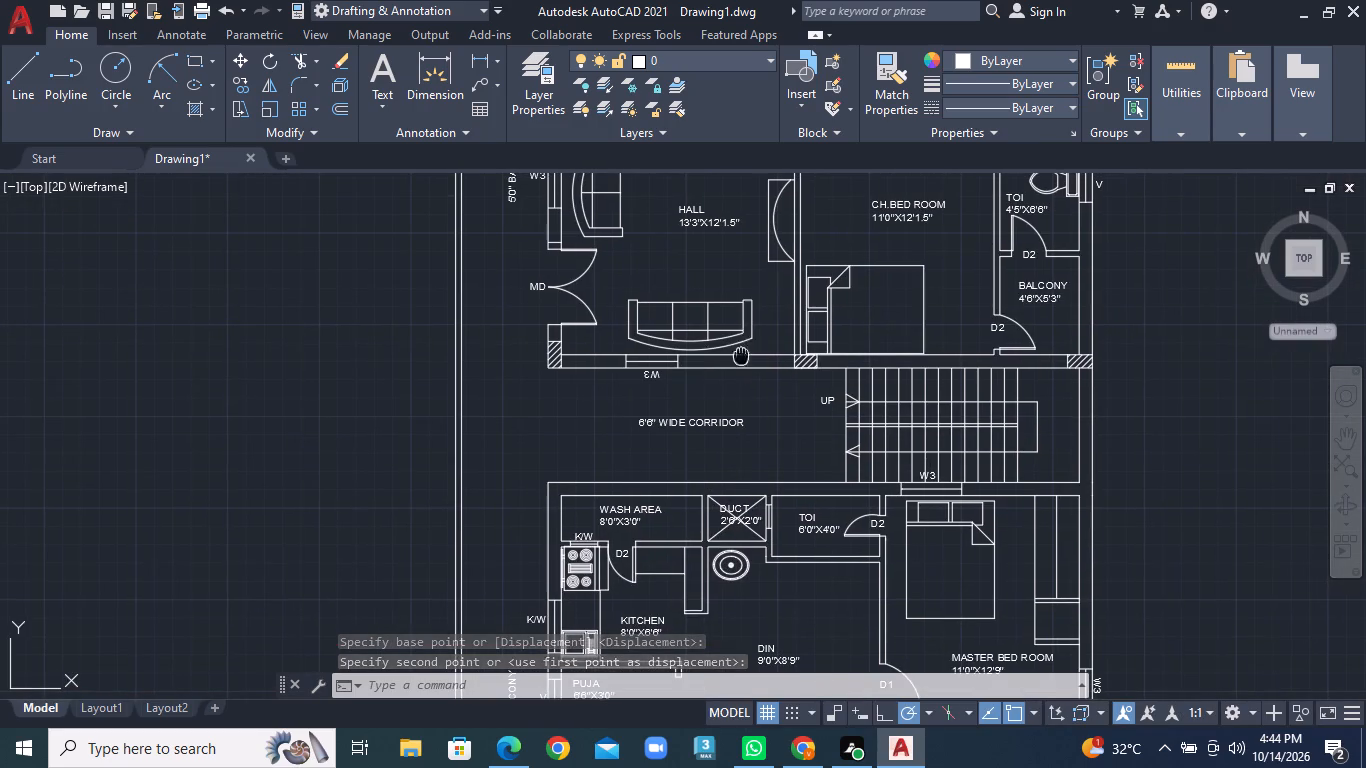
middle_drag(736, 379, 677, 557)
middle_drag(710, 327, 651, 539)
middle_click(651, 539)
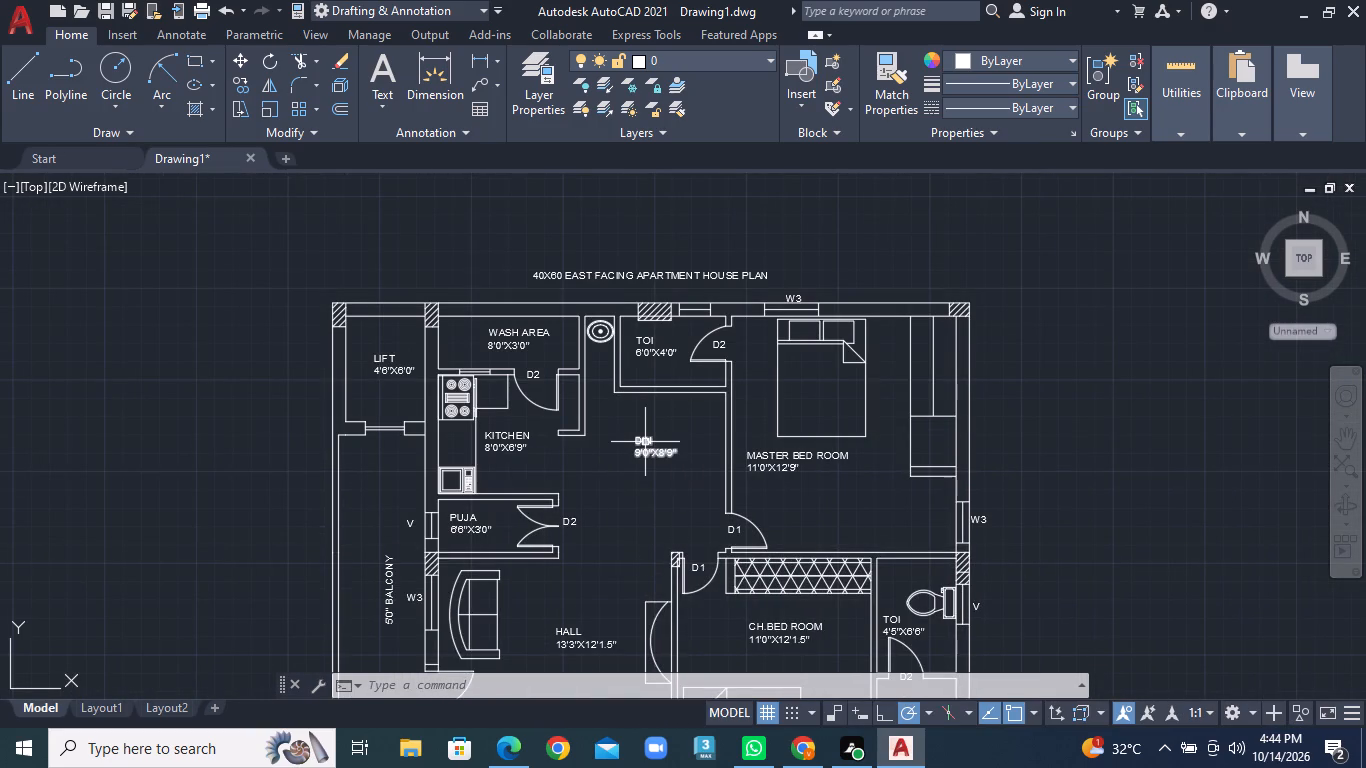
text(ADC)
key(Return)
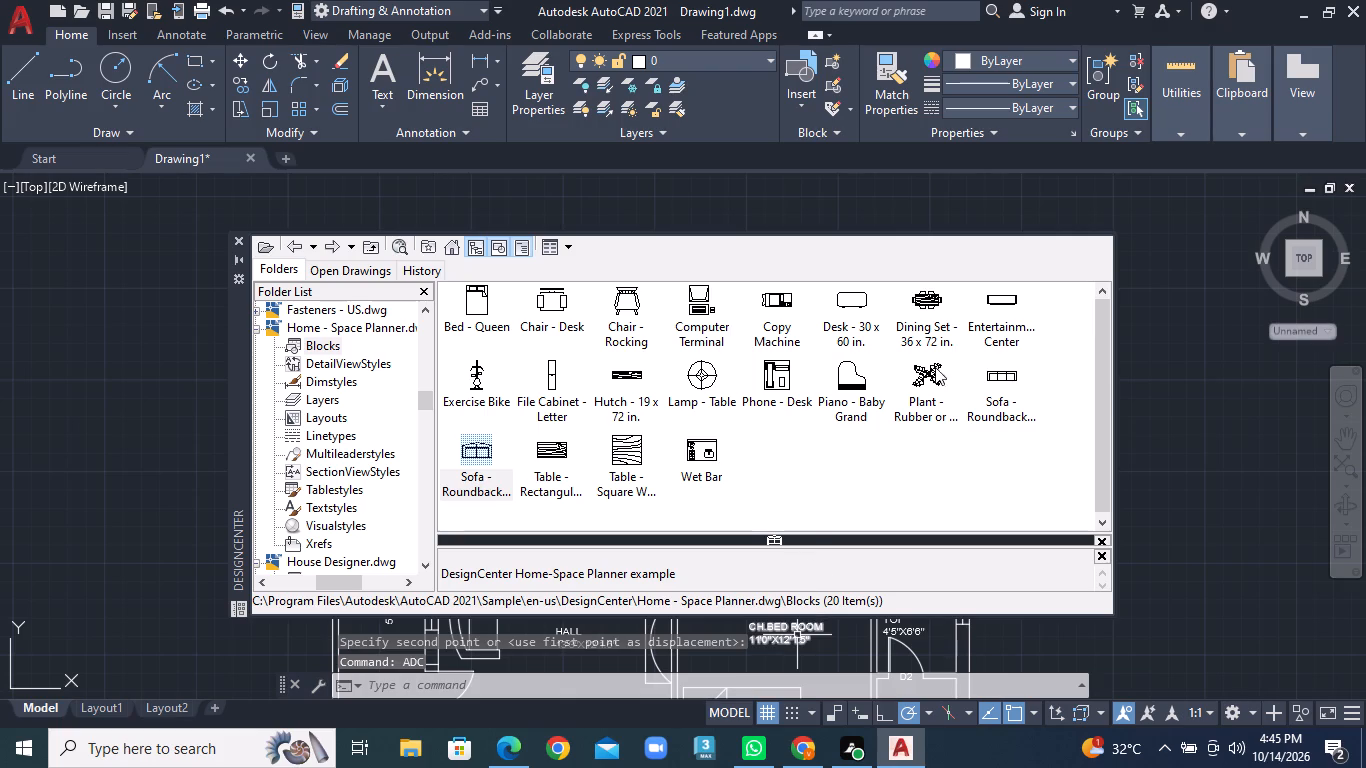
drag(918, 307, 1196, 451)
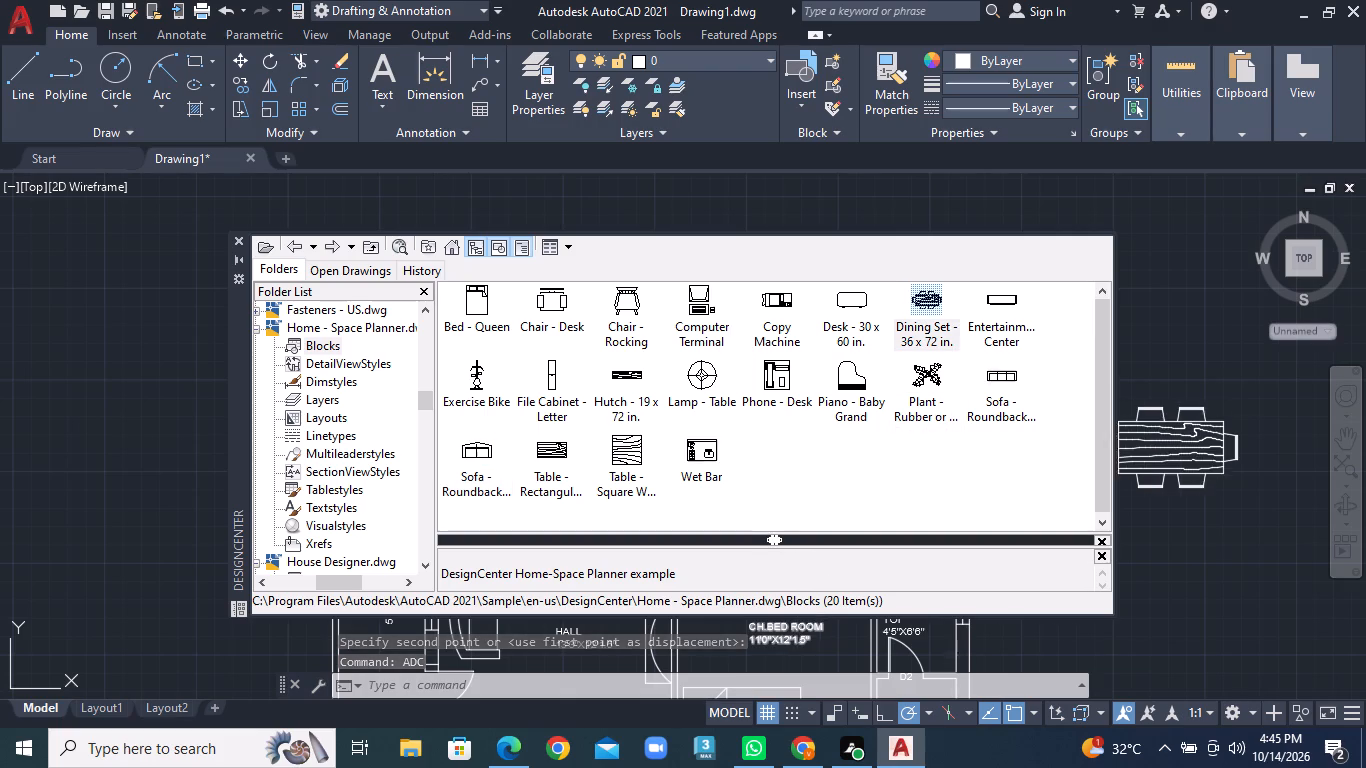
drag(1196, 451, 1197, 451)
click(235, 240)
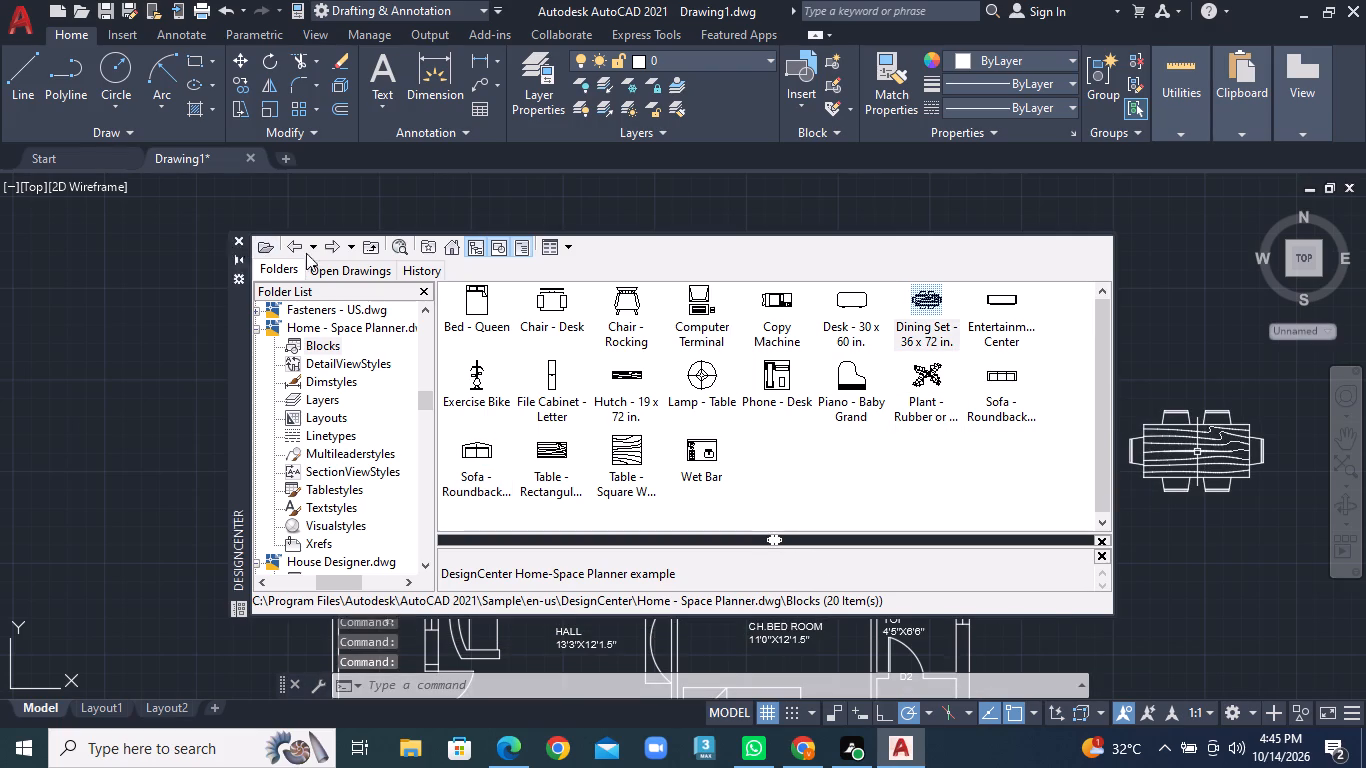
Move the dining set into the upper unit's dining area, between the kitchen and the MASTER BED ROOM.
double_click(1180, 454)
right_click(1180, 454)
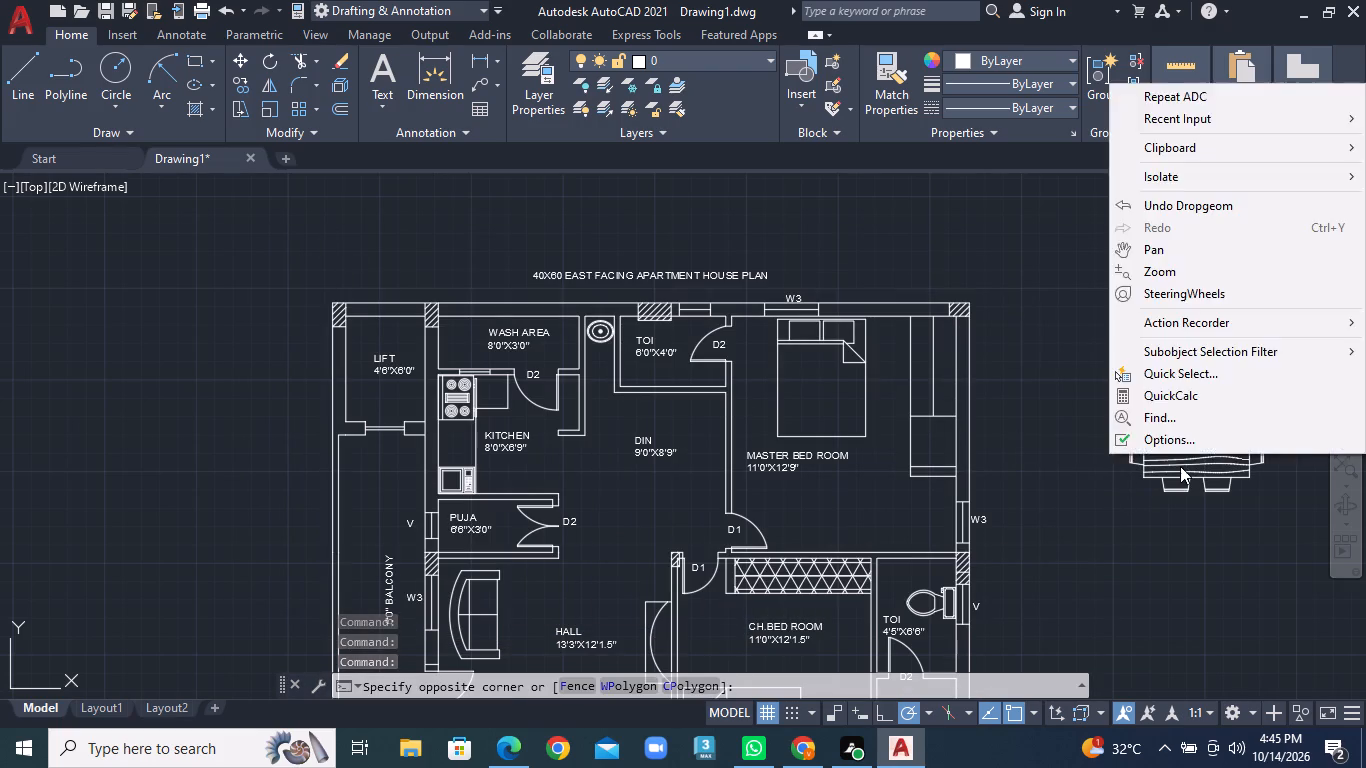
click(1180, 466)
click(1135, 473)
right_click(1135, 473)
click(1180, 381)
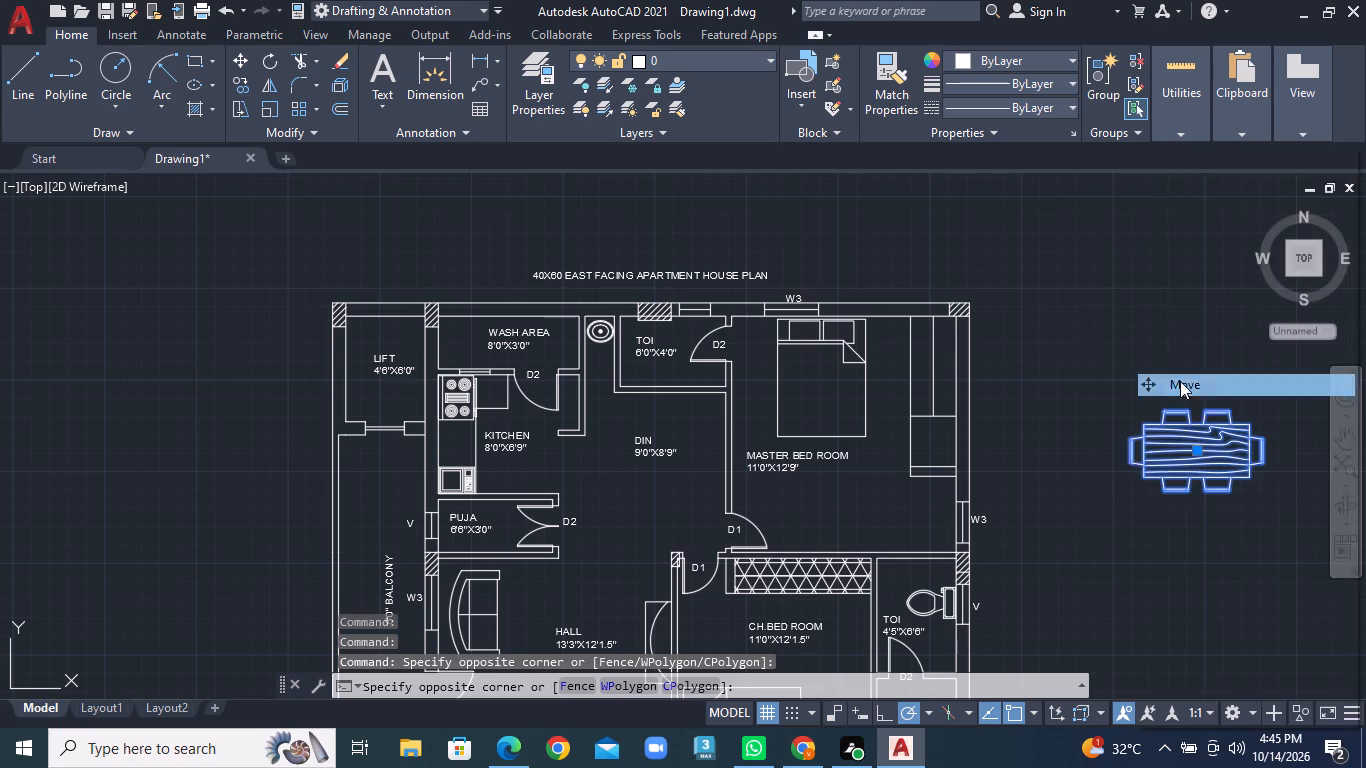
click(1182, 440)
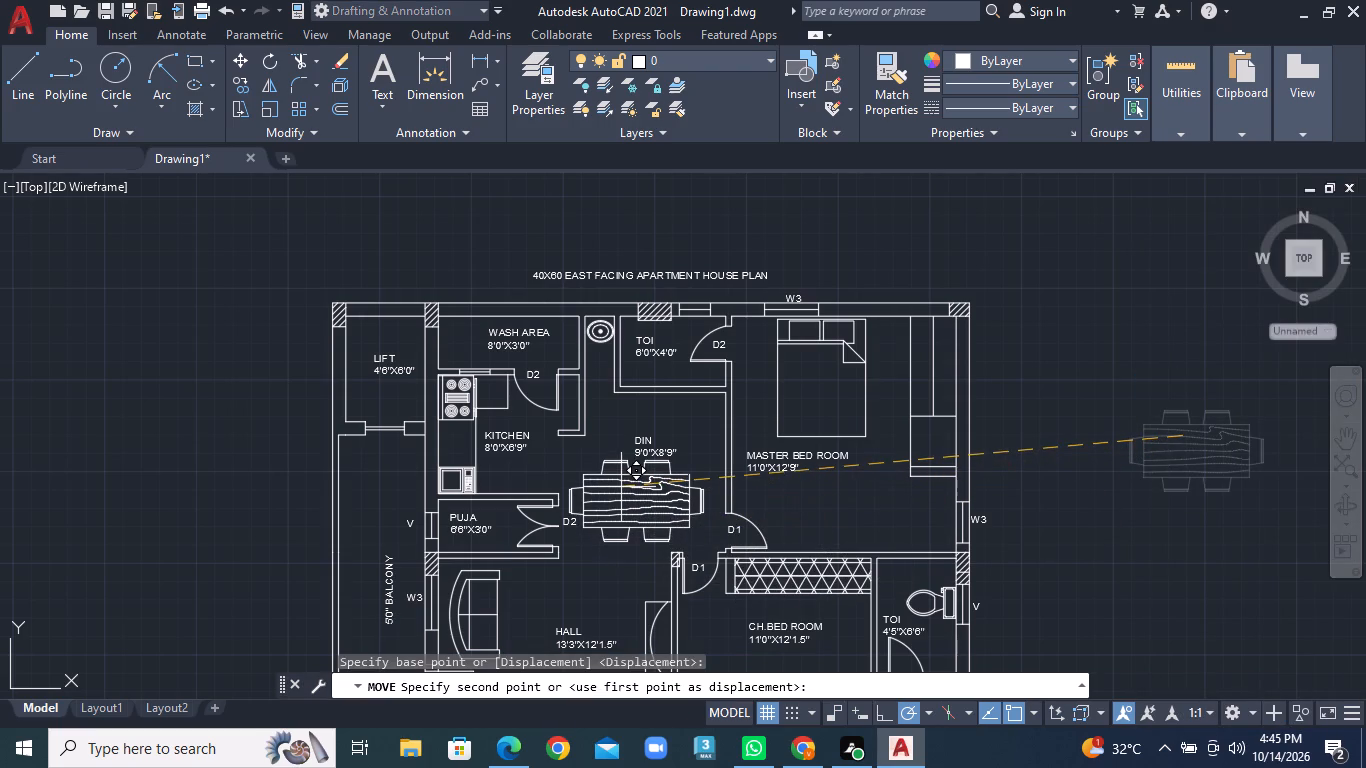
click(637, 462)
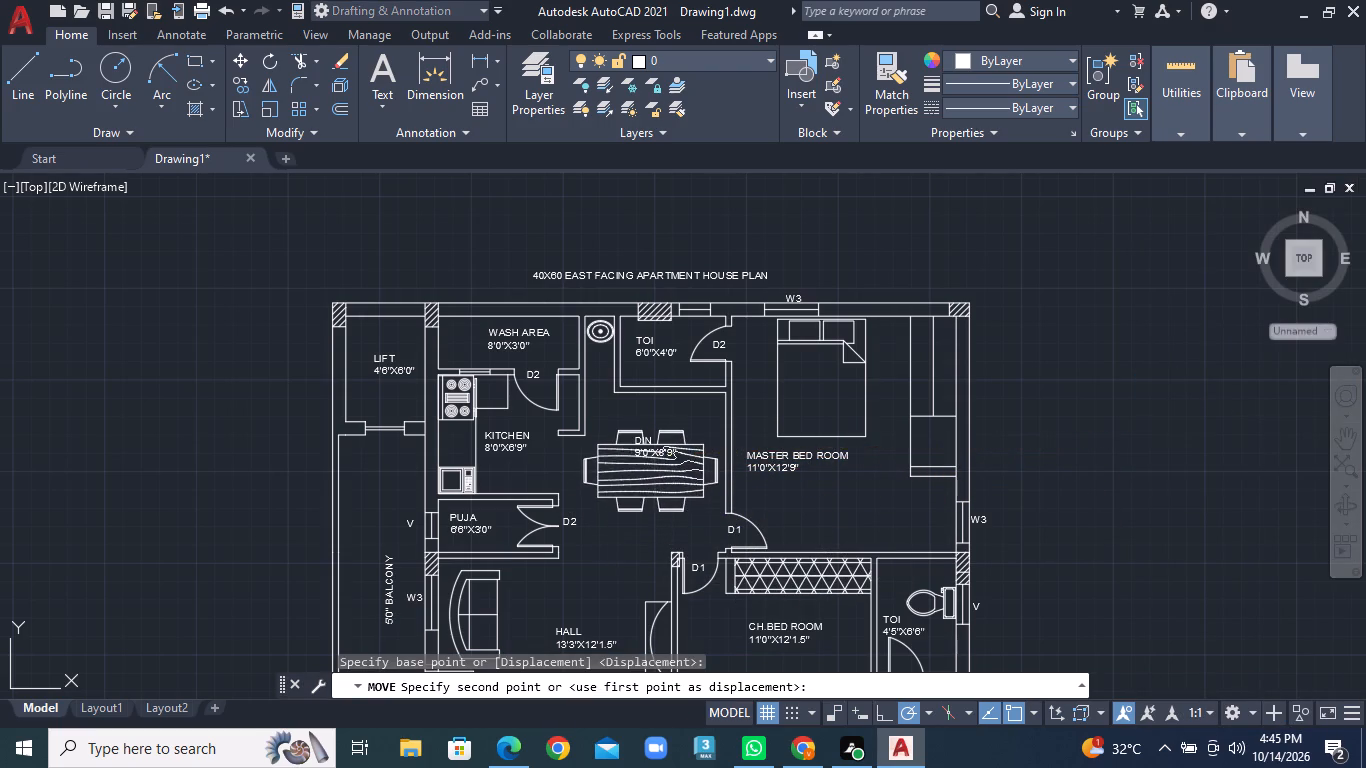
Copy the upper unit's dining set into the lower unit's dining area, over the DIN label.
scroll(684, 507, down, 1)
middle_drag(843, 522, 895, 393)
scroll(912, 432, down, 2)
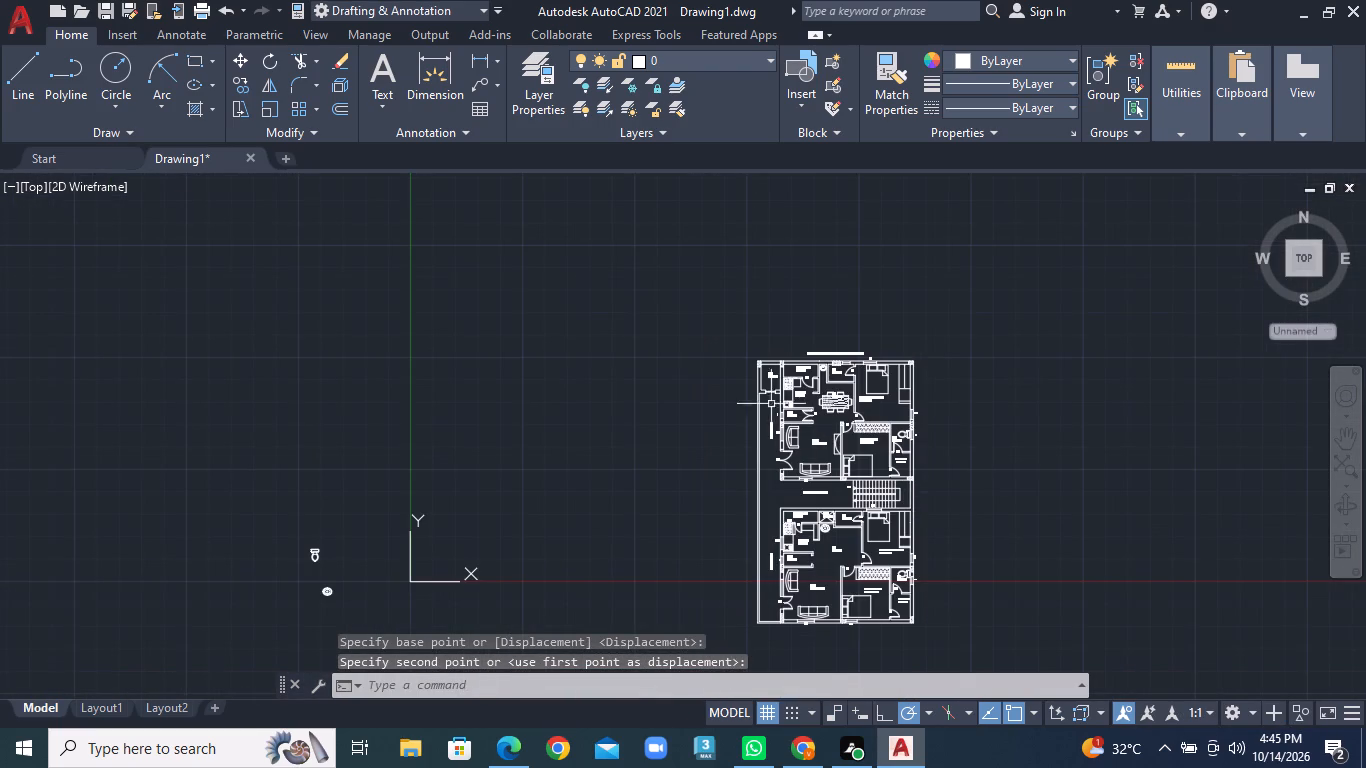
click(826, 399)
right_click(826, 399)
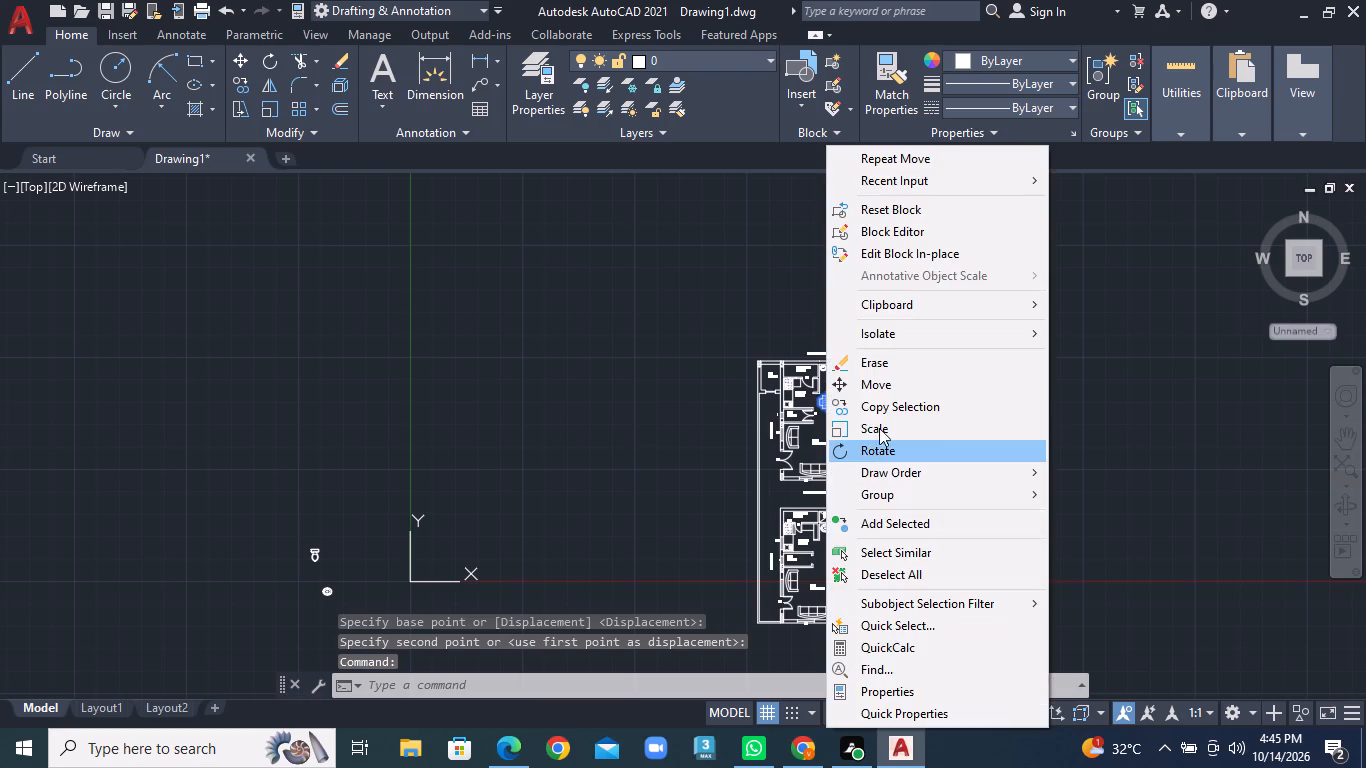
click(882, 403)
click(835, 402)
scroll(826, 565, up, 6)
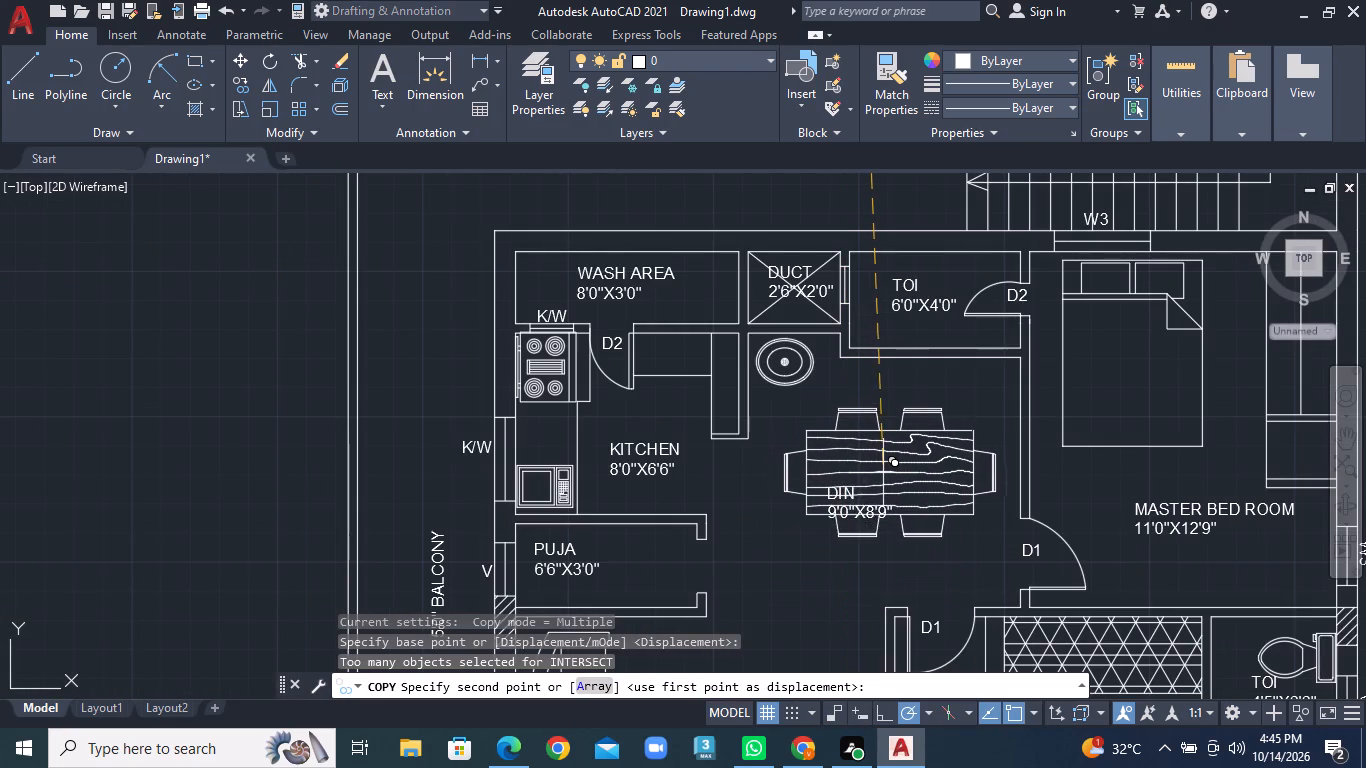
click(883, 489)
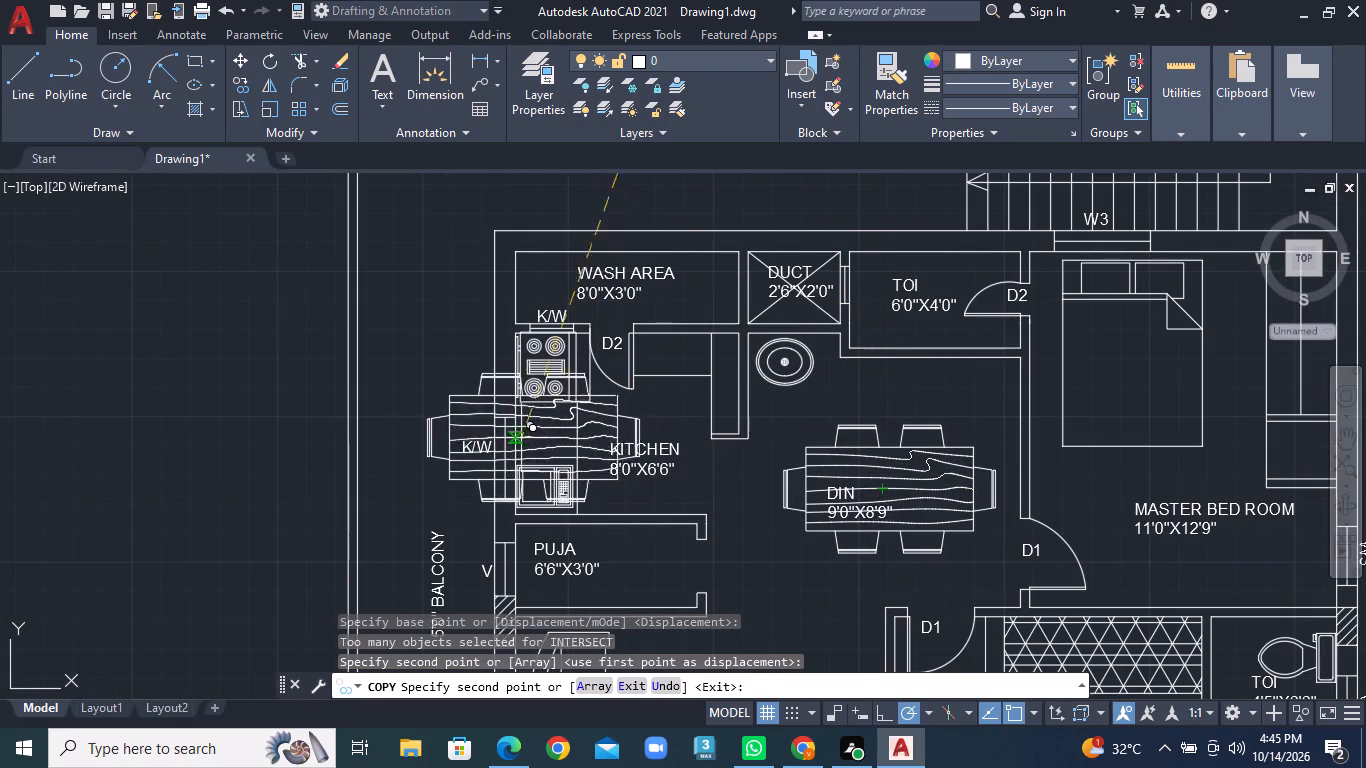
key(Escape)
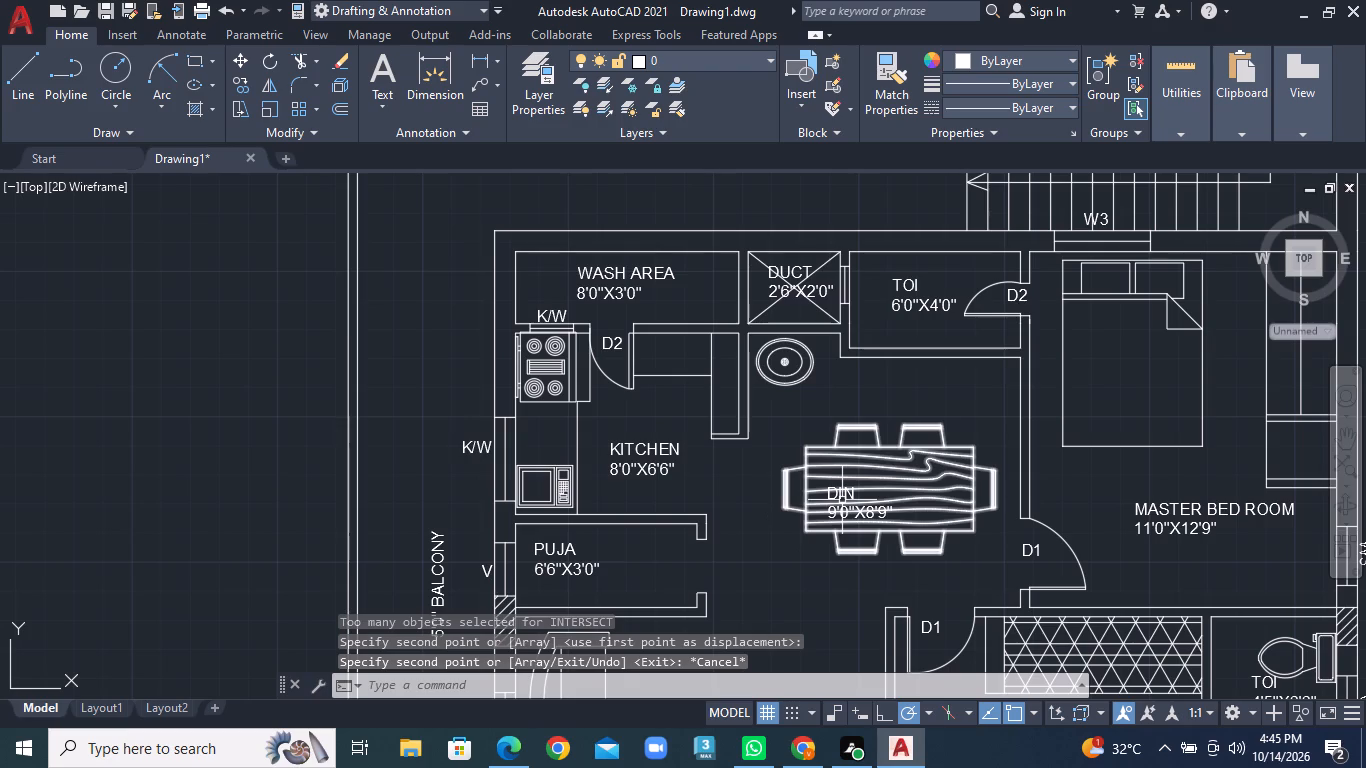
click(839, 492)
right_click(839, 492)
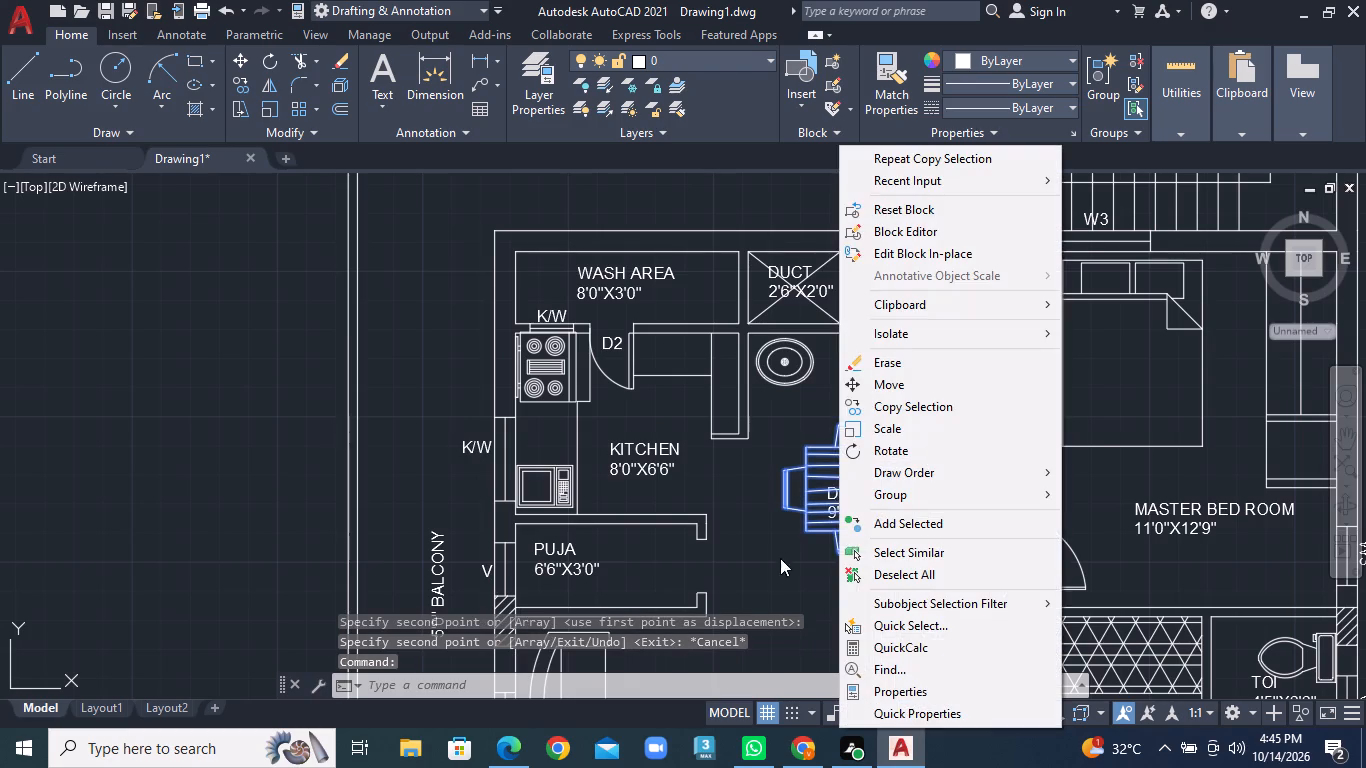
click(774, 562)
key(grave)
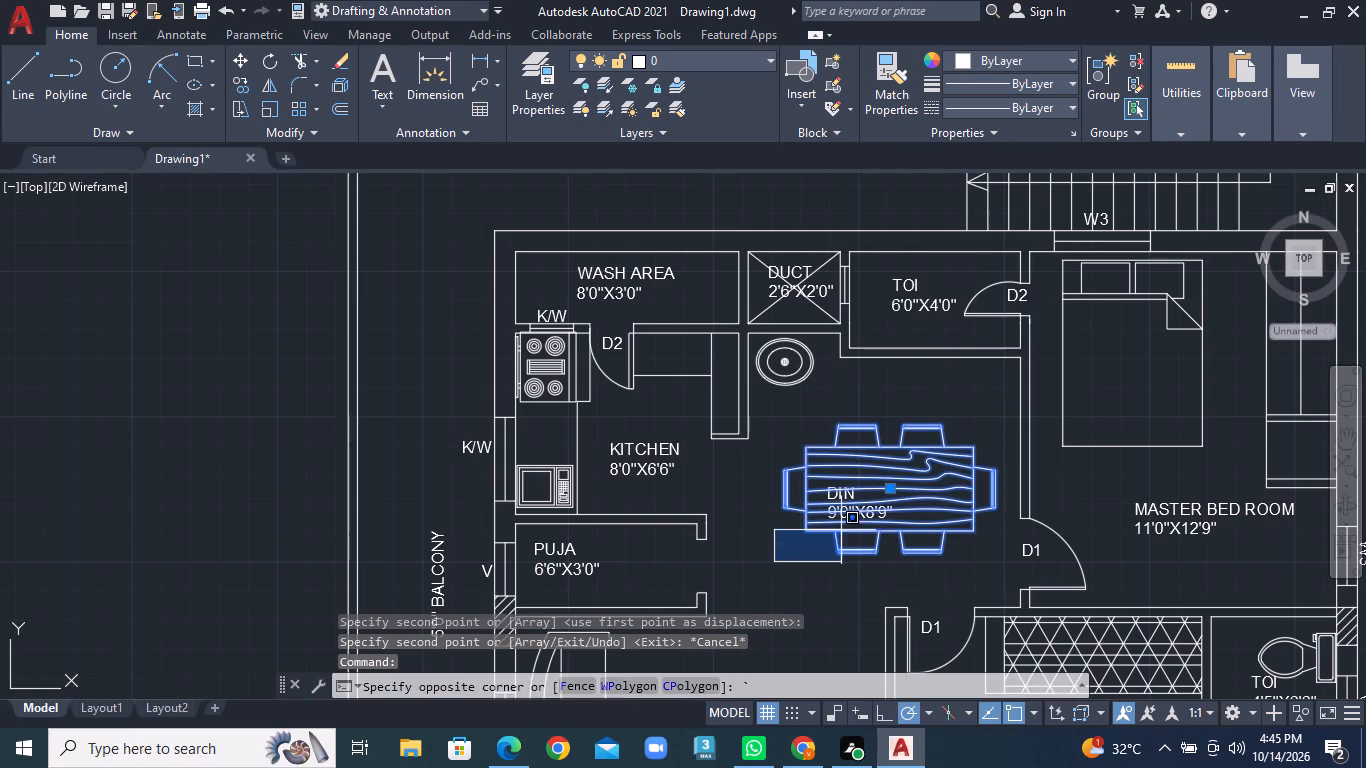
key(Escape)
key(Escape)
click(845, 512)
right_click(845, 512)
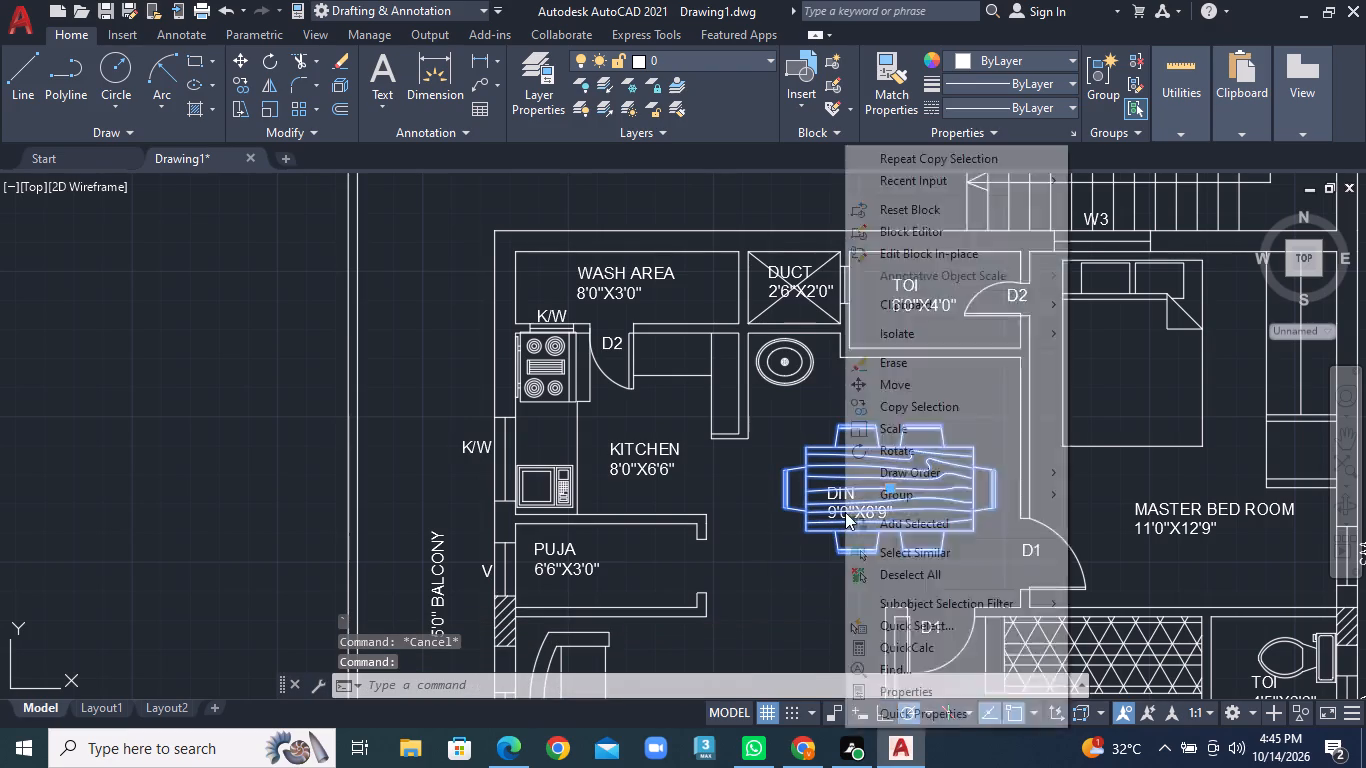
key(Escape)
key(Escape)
Move the lower unit's DIN 9'0"X8'9" label off the dining set to the free space just south of it.
click(838, 518)
right_click(838, 518)
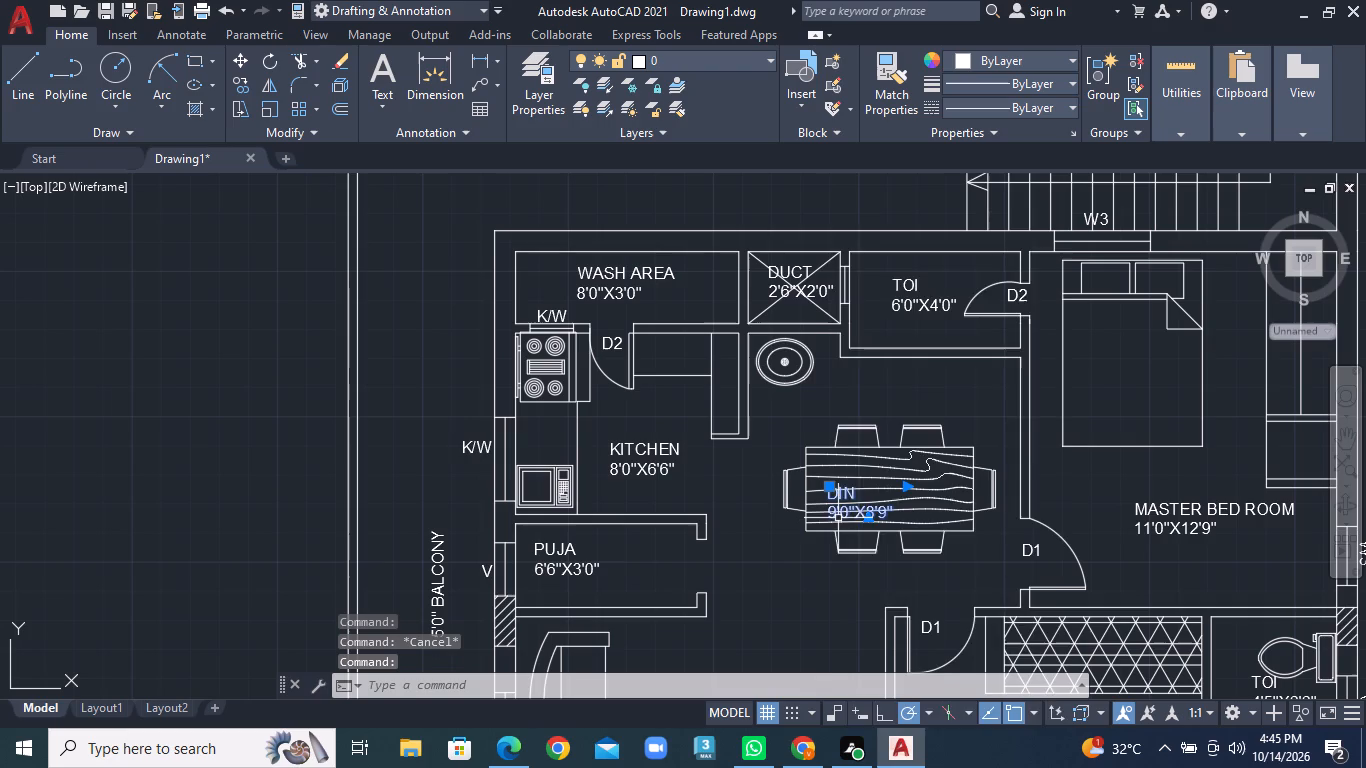
click(895, 389)
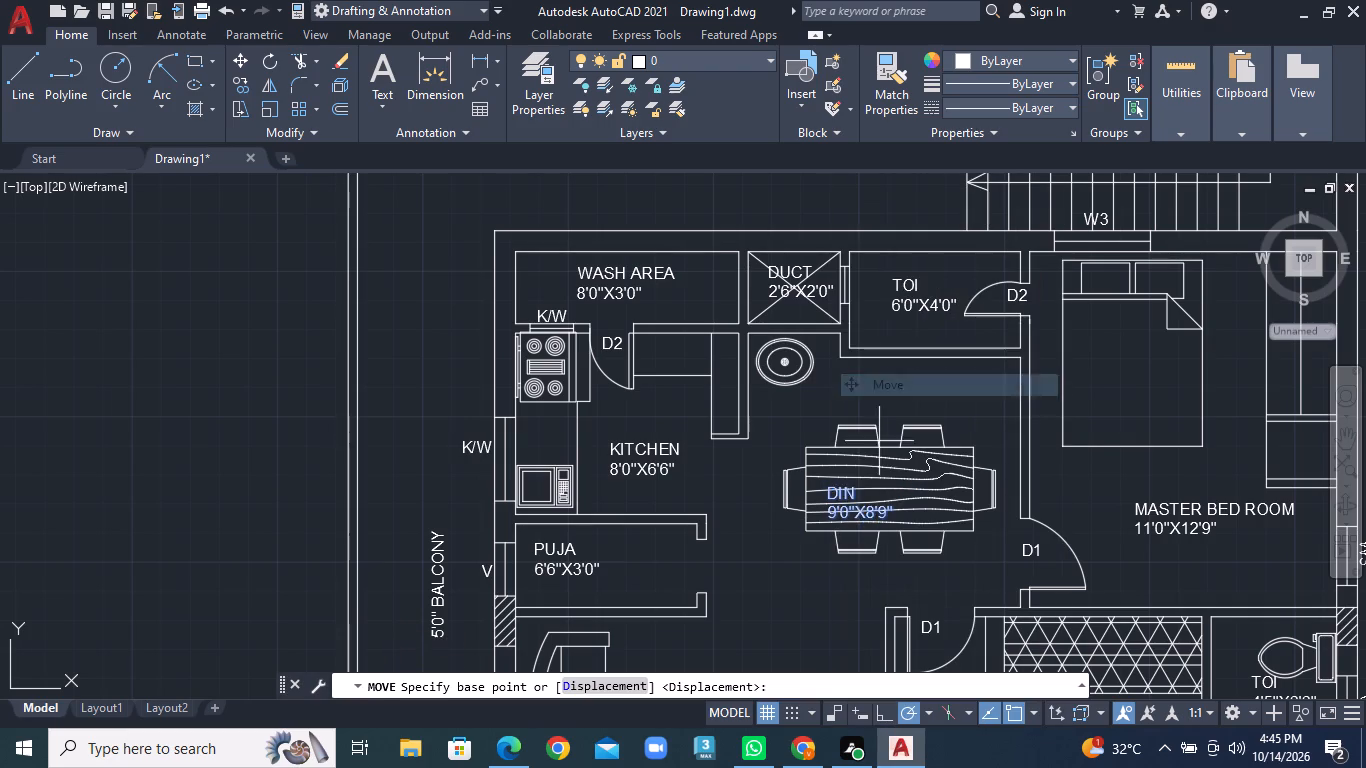
click(842, 511)
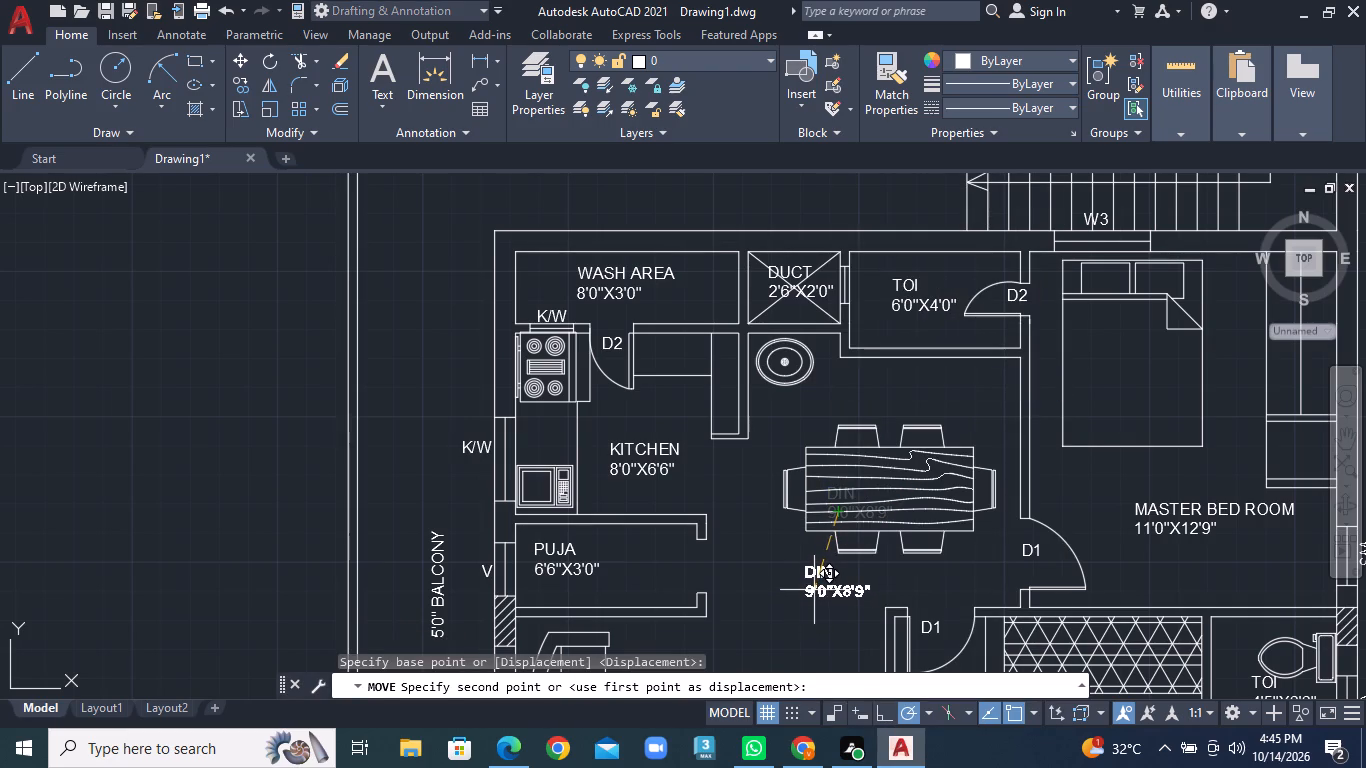
click(809, 588)
Move the upper unit's DIN 9'0"X8'9" label off the dining set to the free space just south of it.
scroll(921, 534, up, 1)
scroll(938, 495, down, 1)
middle_drag(871, 329, 839, 398)
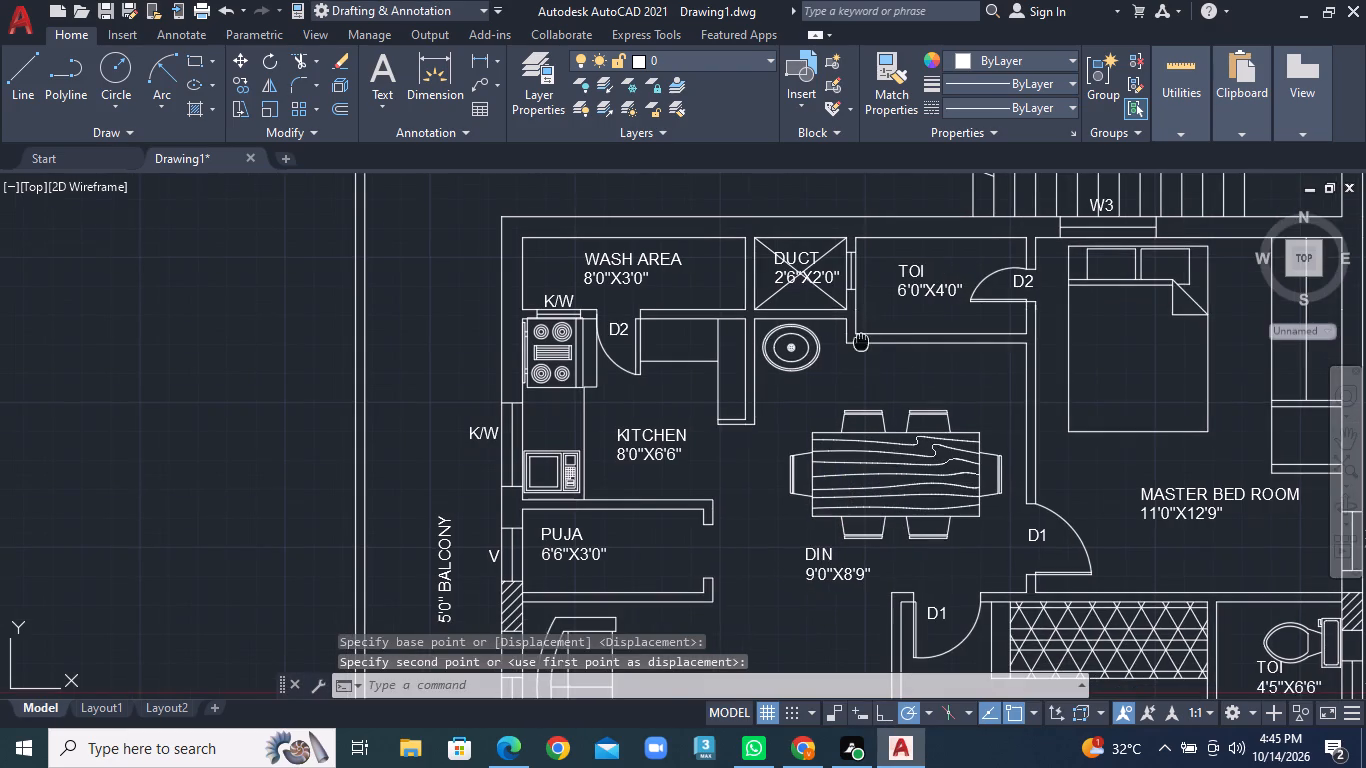
middle_drag(839, 398, 748, 682)
scroll(755, 495, down, 2)
middle_drag(739, 268, 734, 363)
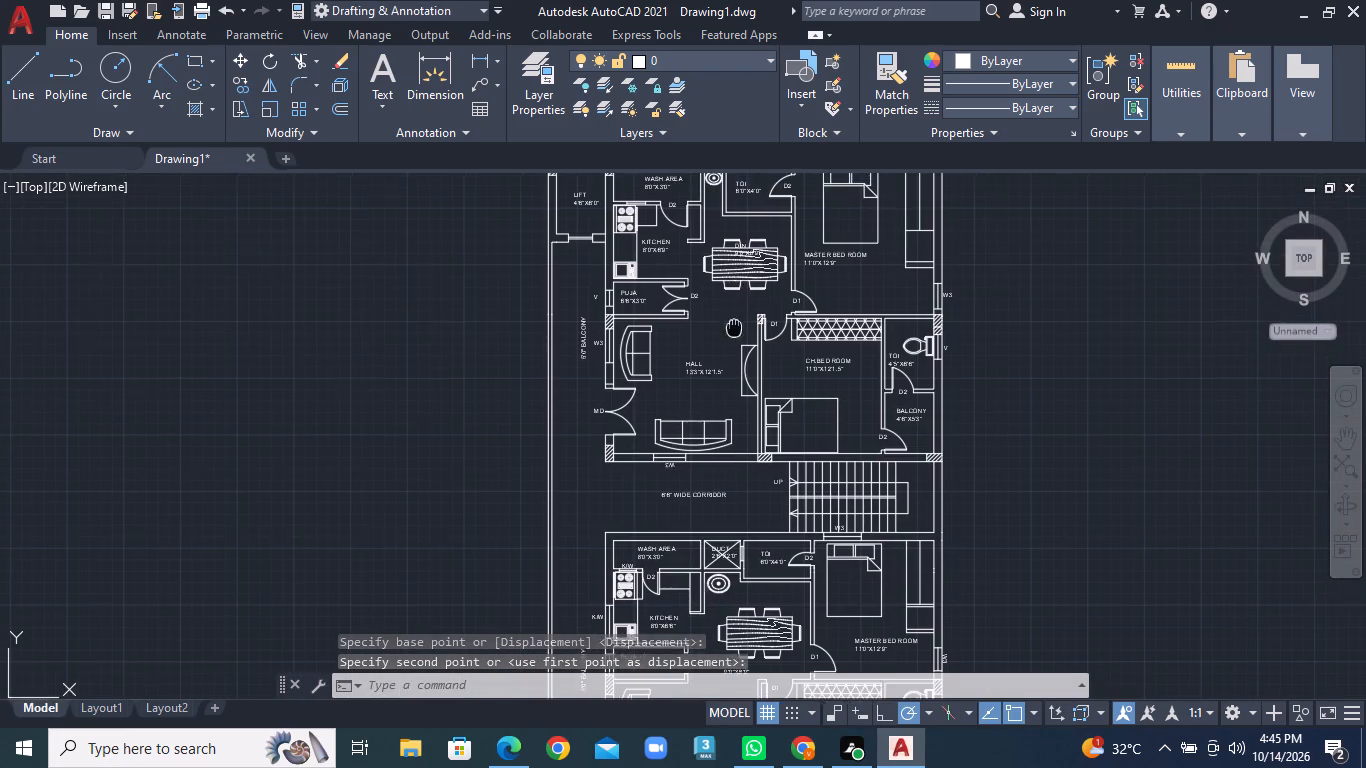
middle_drag(734, 363, 734, 421)
scroll(742, 404, up, 4)
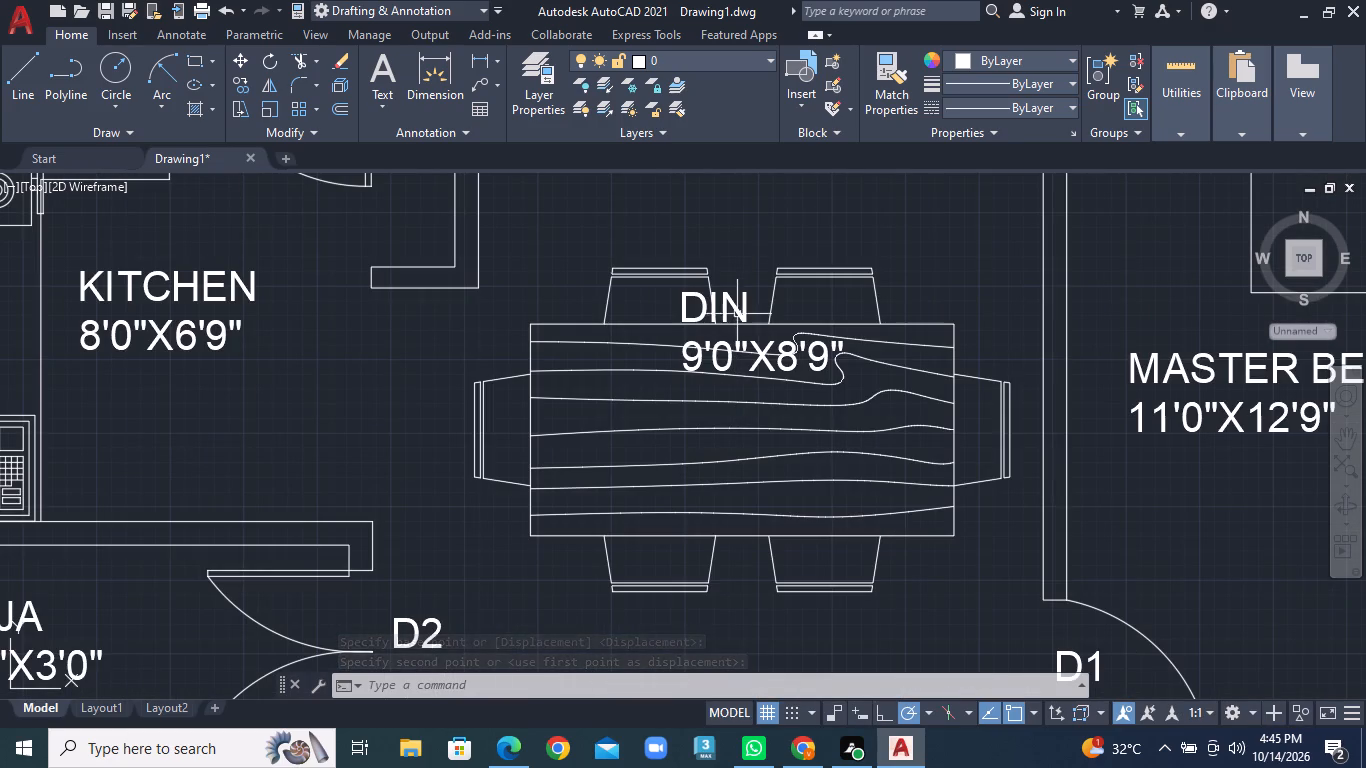
click(739, 306)
right_click(739, 306)
click(773, 386)
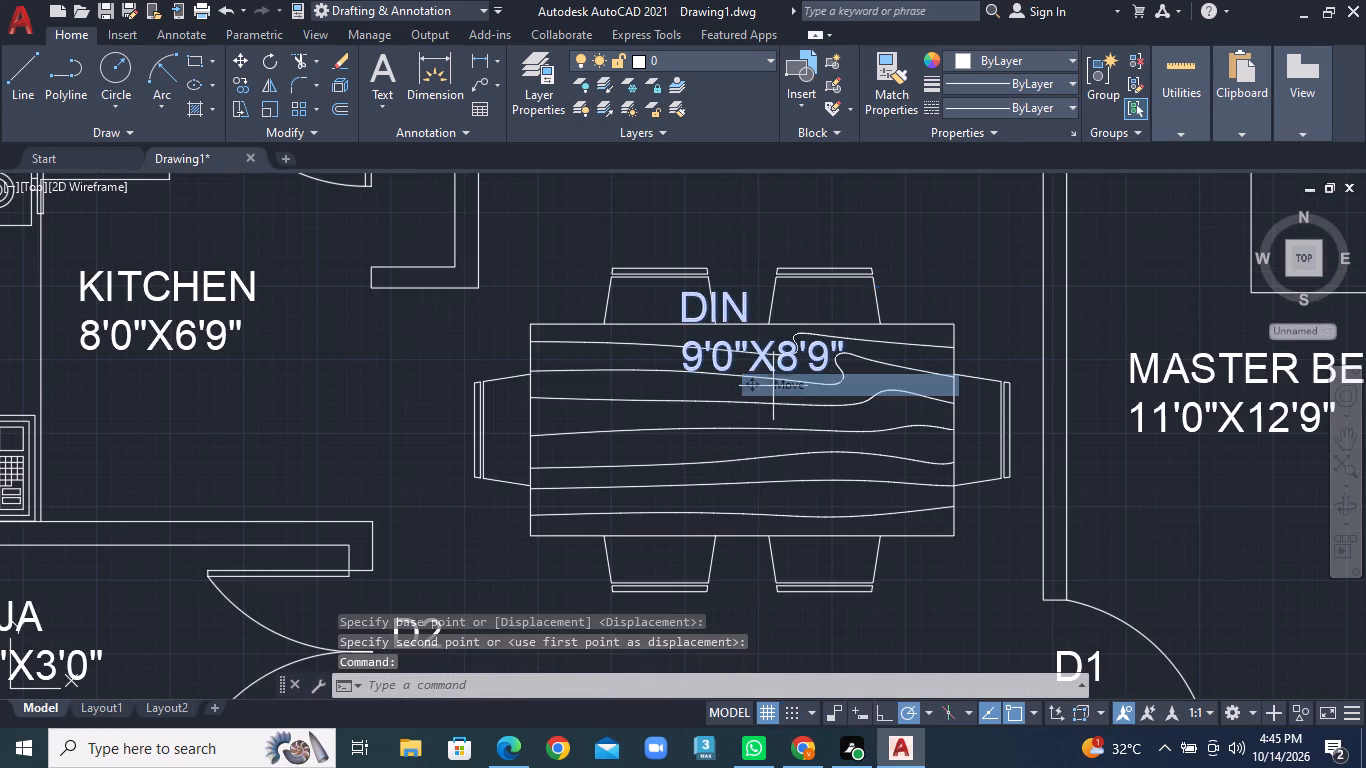
click(733, 314)
middle_drag(634, 576, 757, 374)
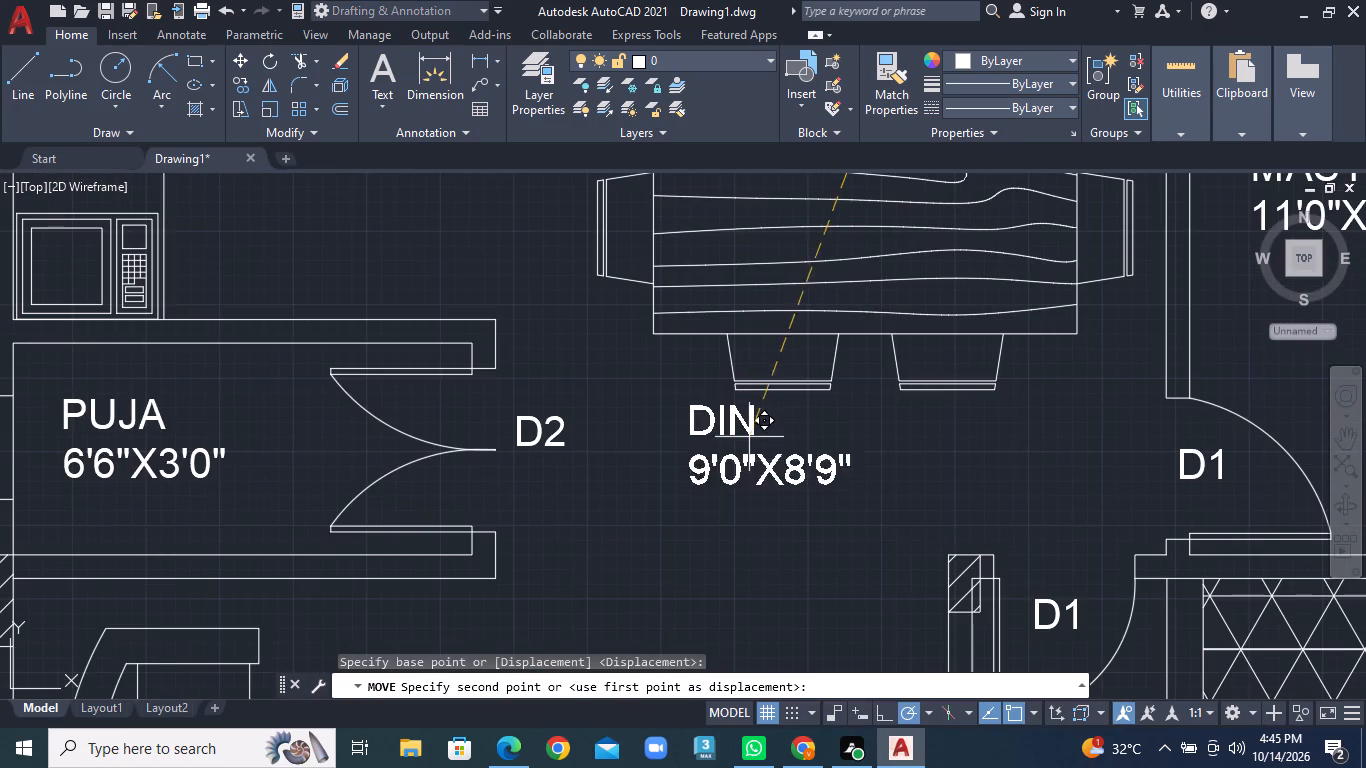
click(797, 459)
Draw a three-sided rectangular TV unit outline about 4'-7" long against the east wall of the lower unit's HALL, using lines.
scroll(1021, 546, down, 1)
scroll(901, 530, down, 2)
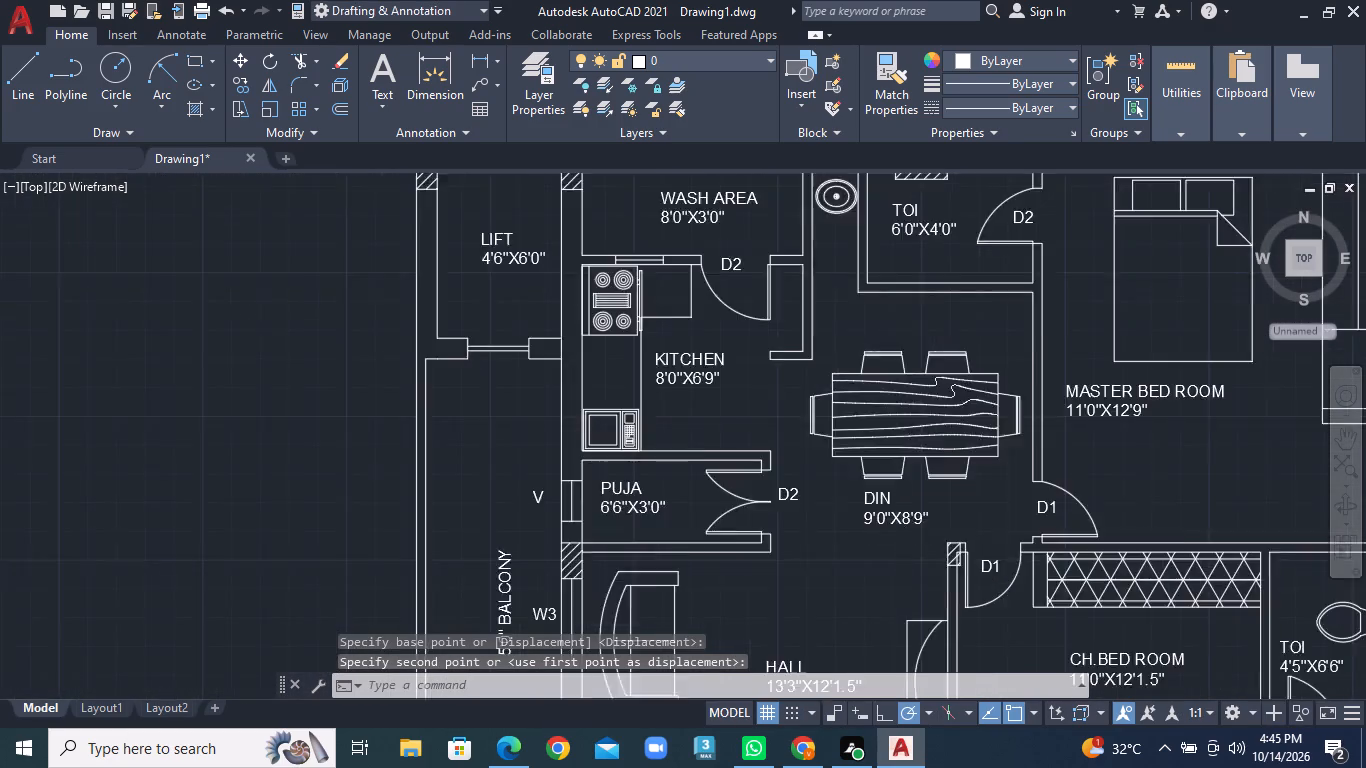
middle_drag(921, 553, 815, 341)
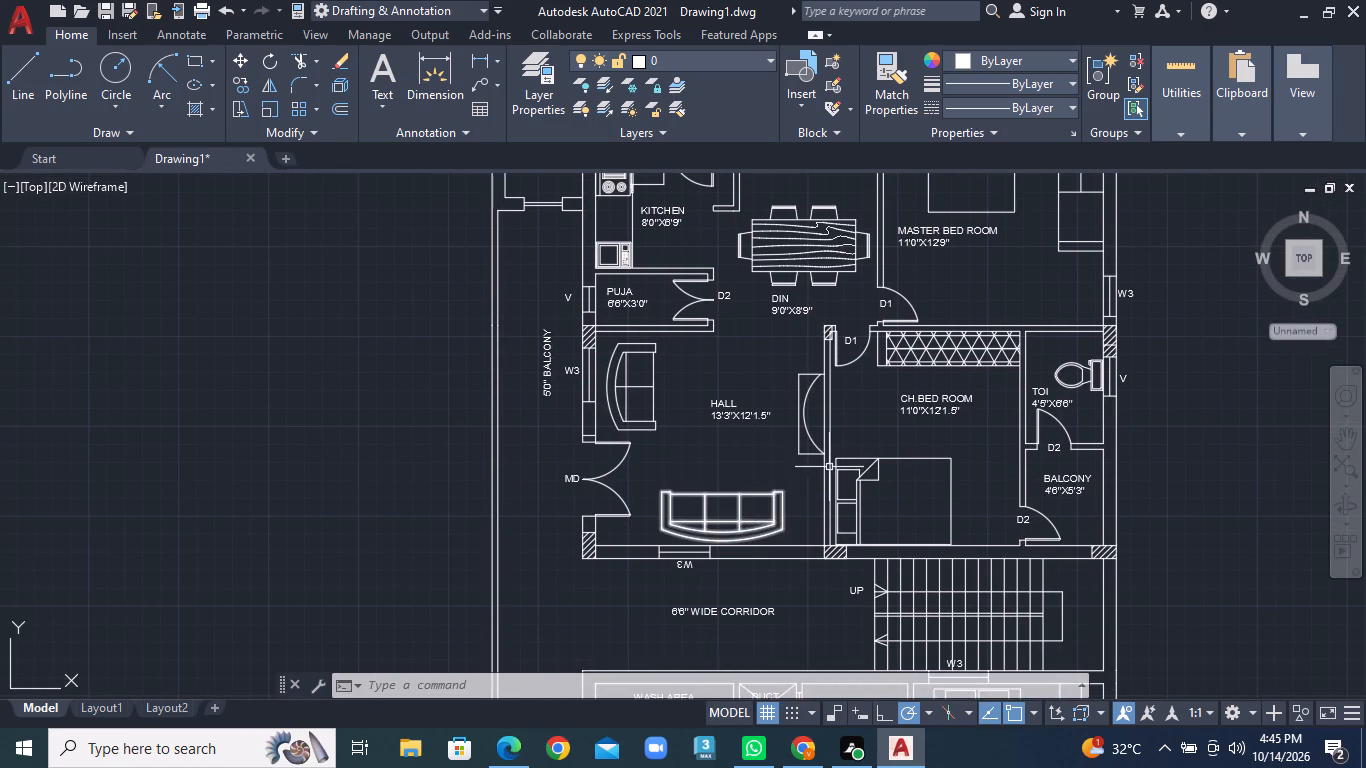
scroll(822, 500, down, 1)
middle_drag(833, 579, 847, 321)
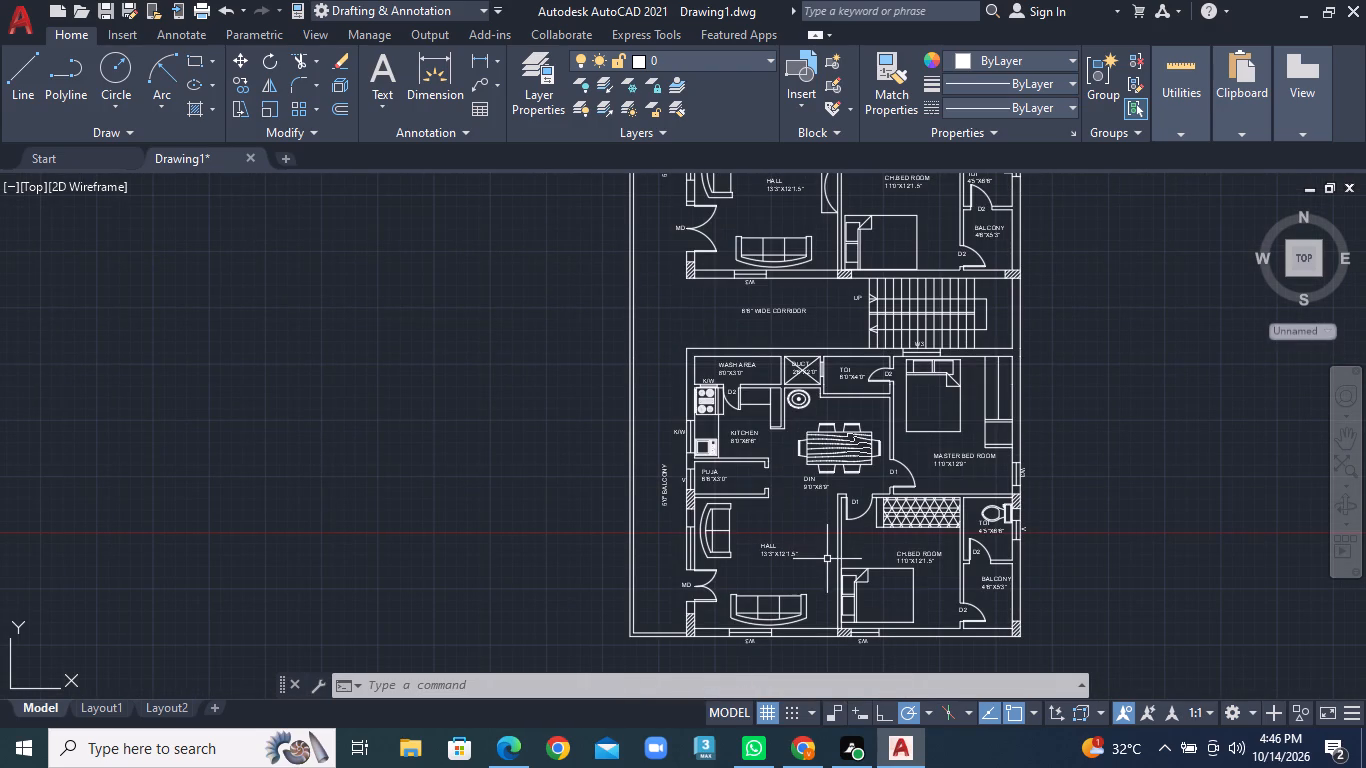
scroll(811, 571, up, 2)
middle_drag(810, 572, 810, 533)
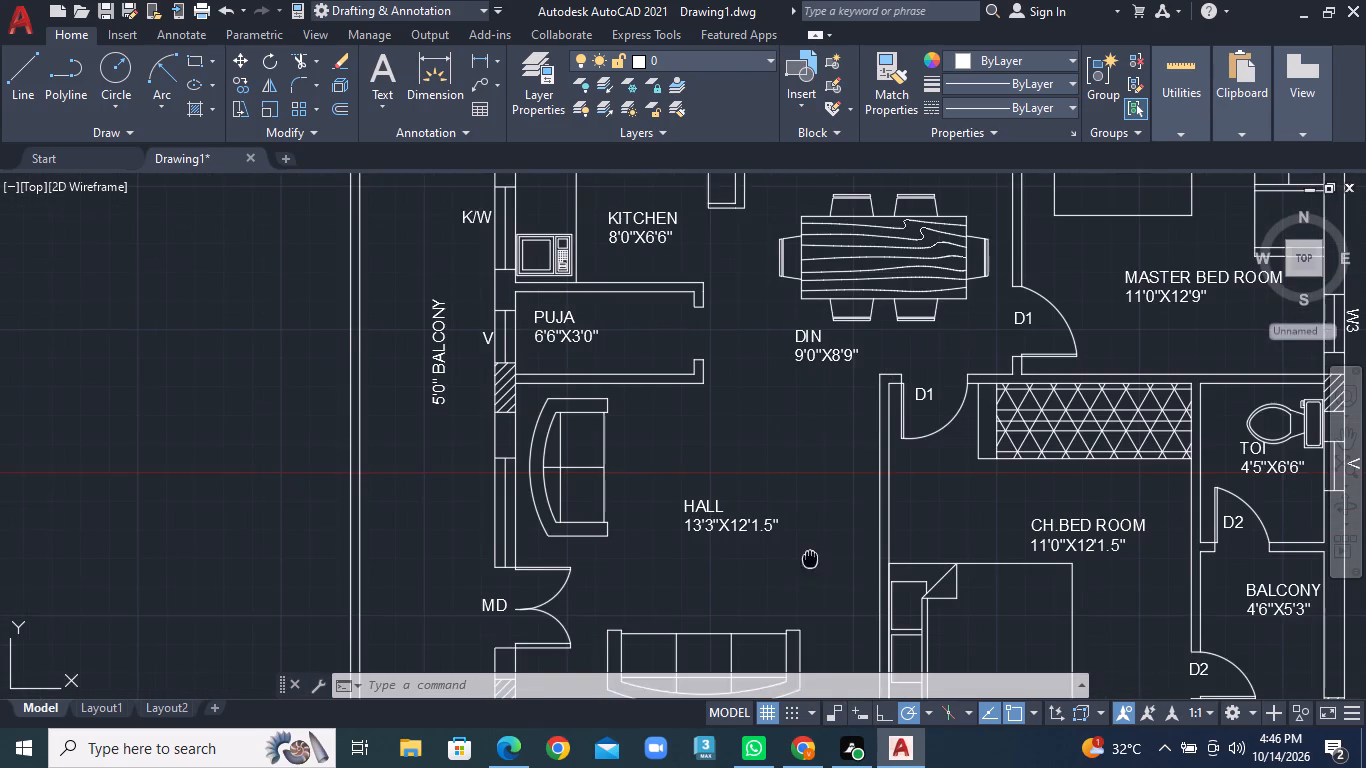
middle_drag(810, 533, 808, 524)
click(27, 89)
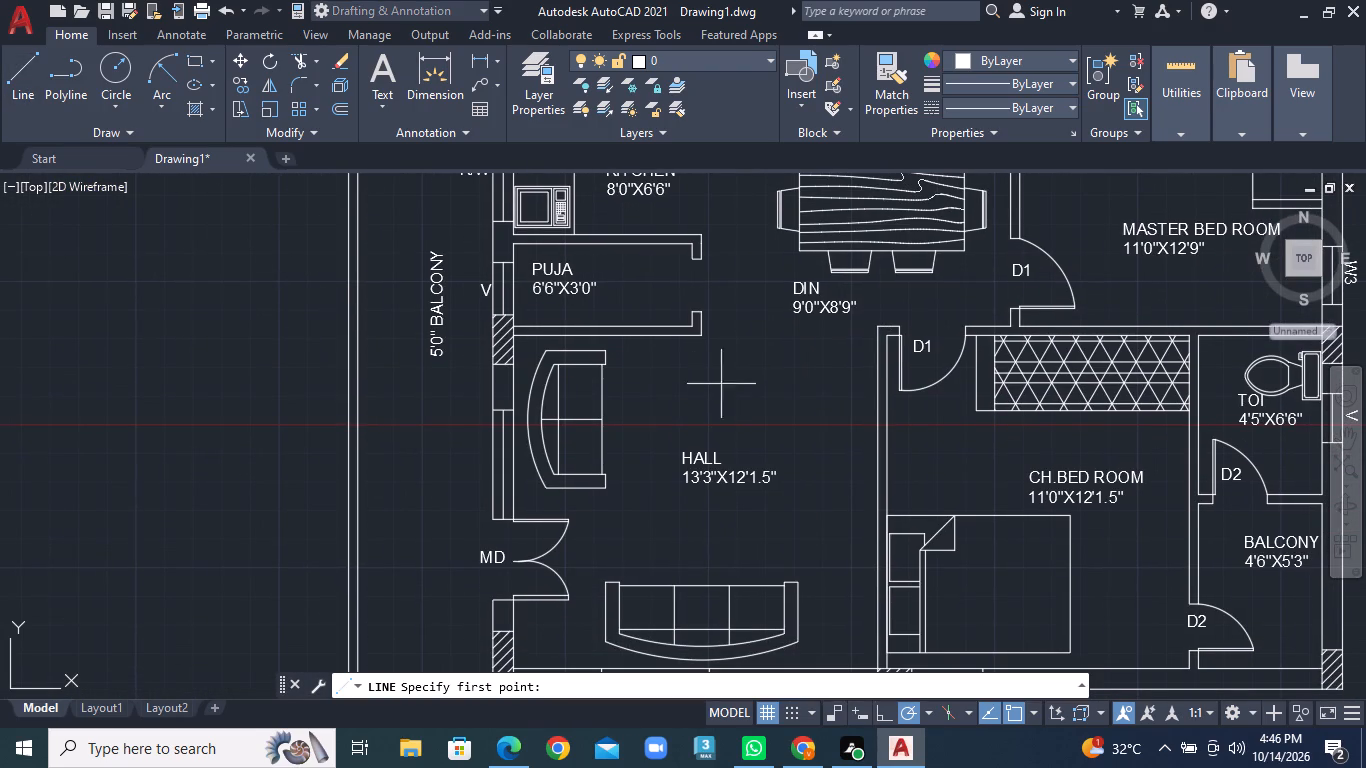
click(878, 394)
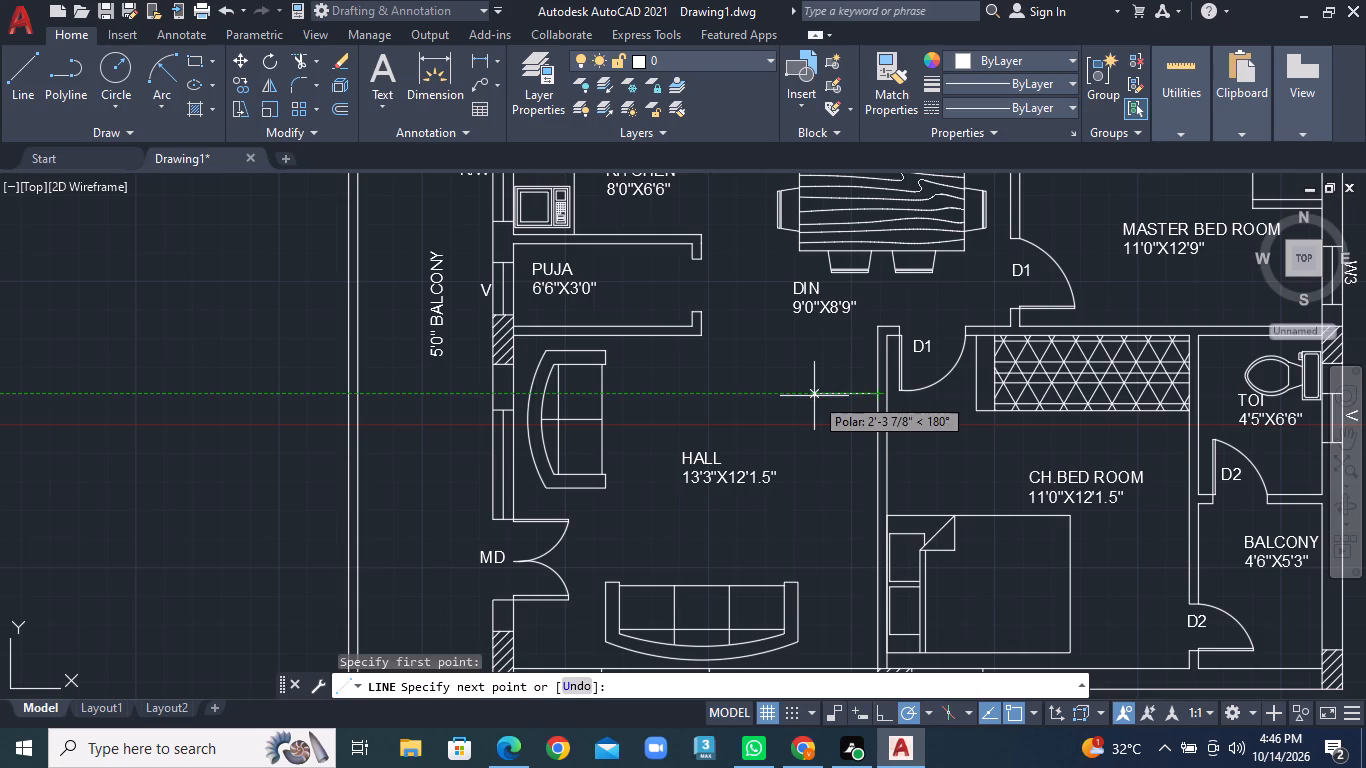
click(826, 396)
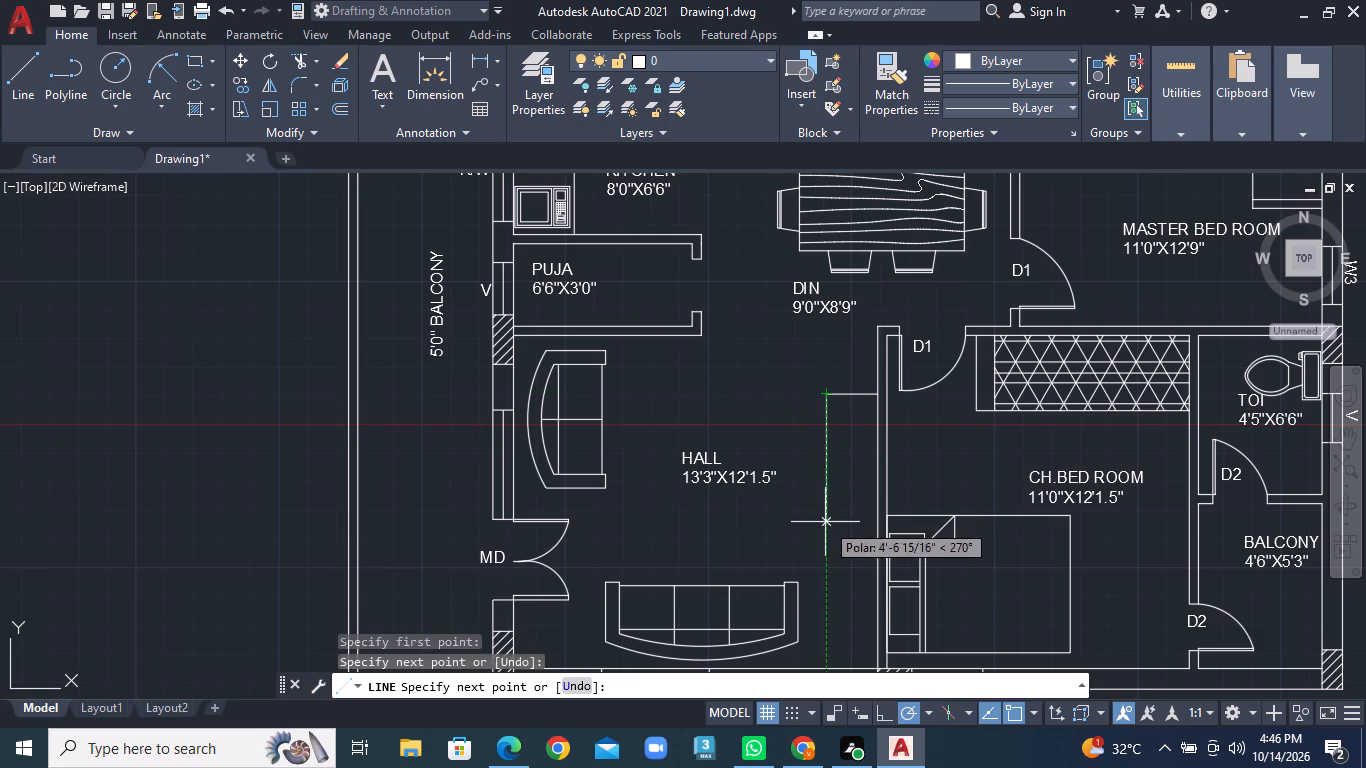
click(825, 522)
click(881, 525)
scroll(881, 525, up, 1)
right_click(881, 525)
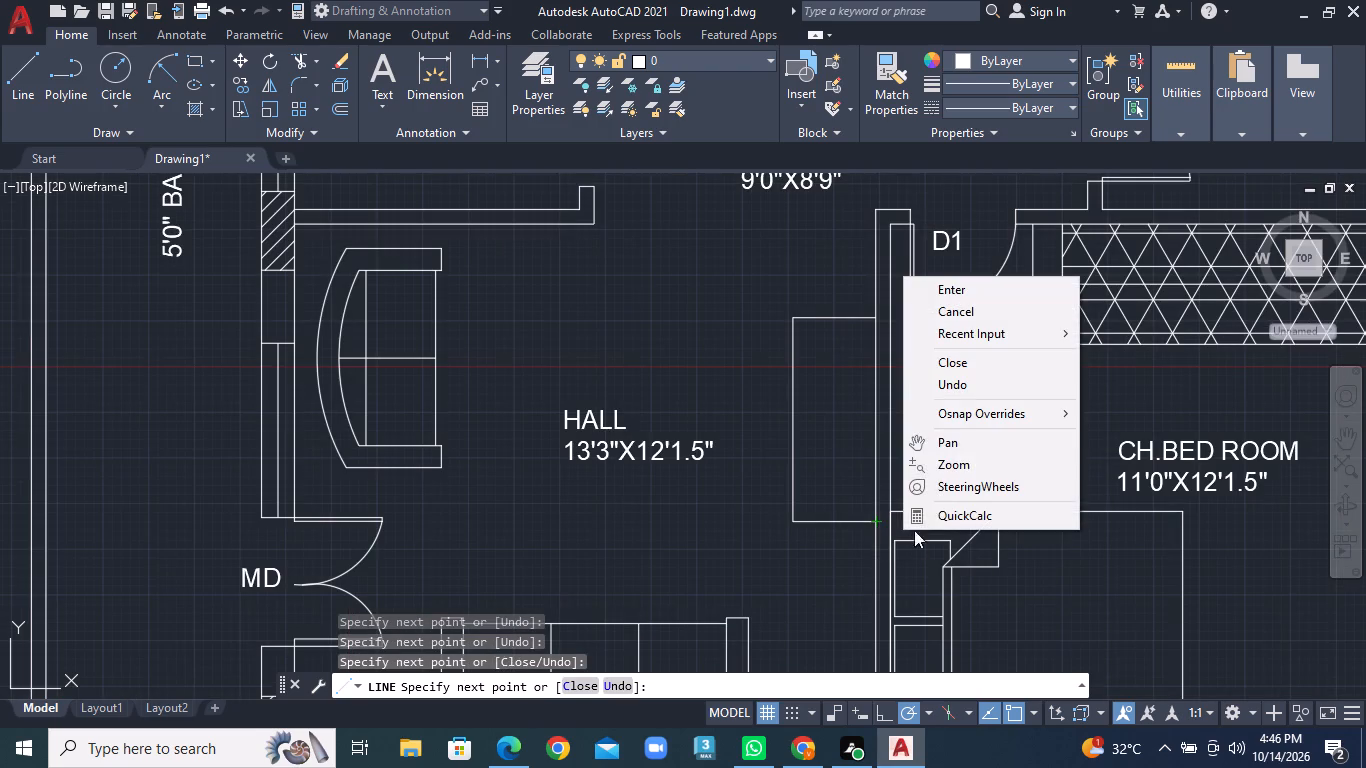
click(956, 300)
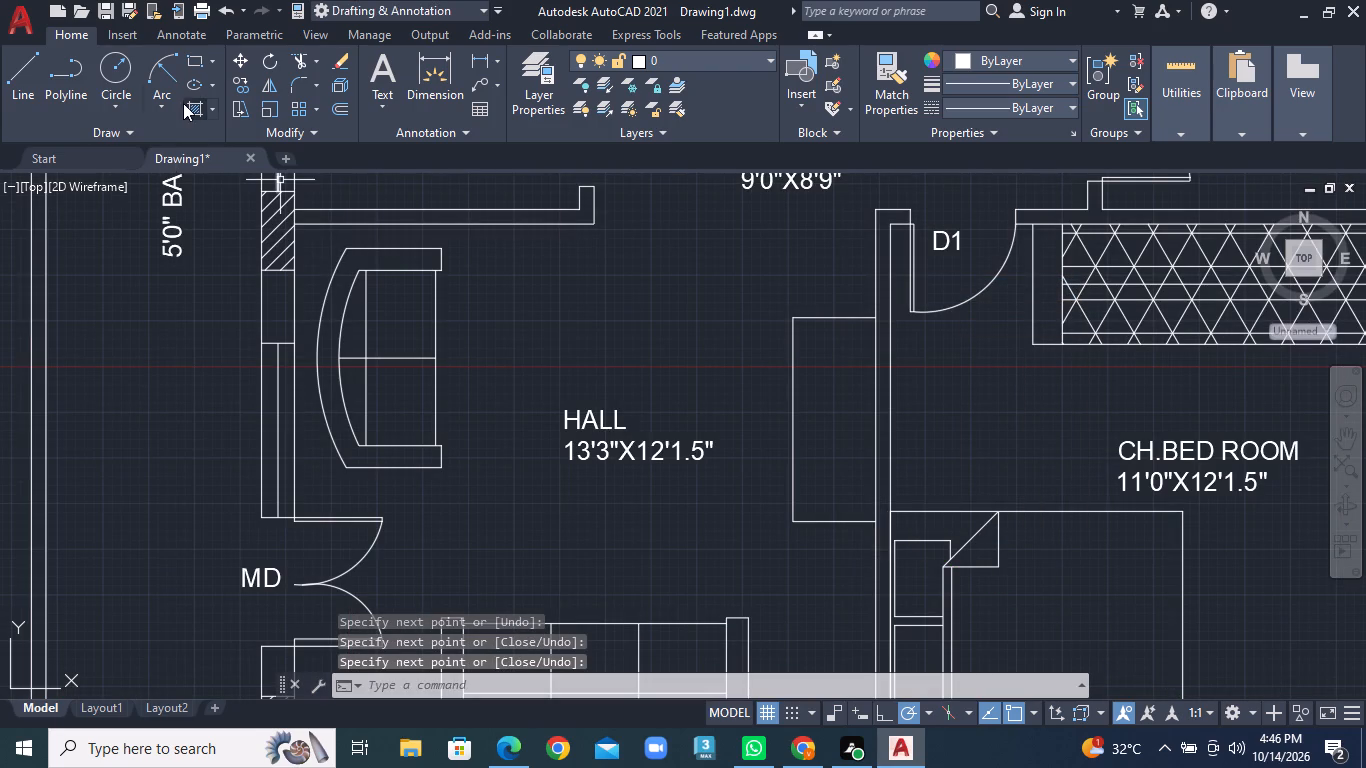
Draw a start-end-radius arc inside the lower hall's new rectangular outline, joining its two wall corners and bulging west into the room.
click(158, 106)
click(205, 390)
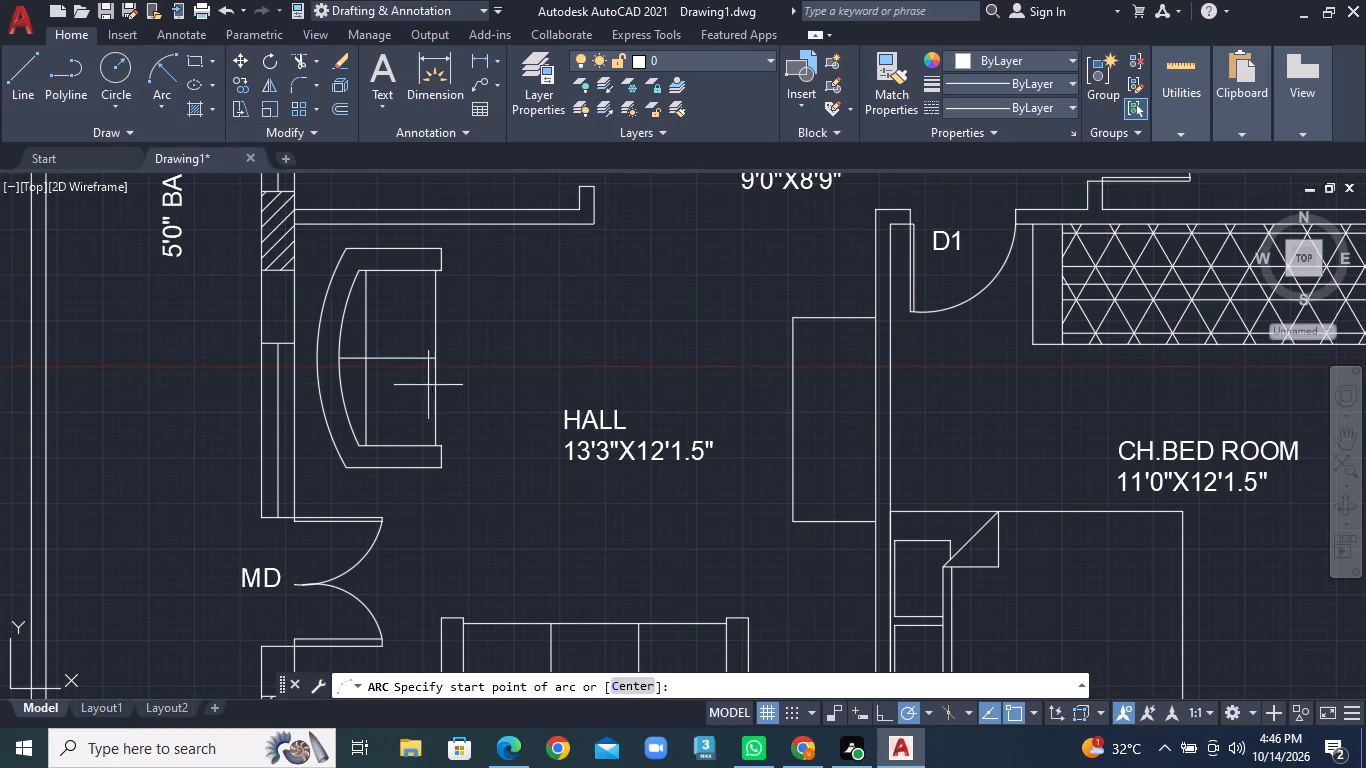
click(870, 321)
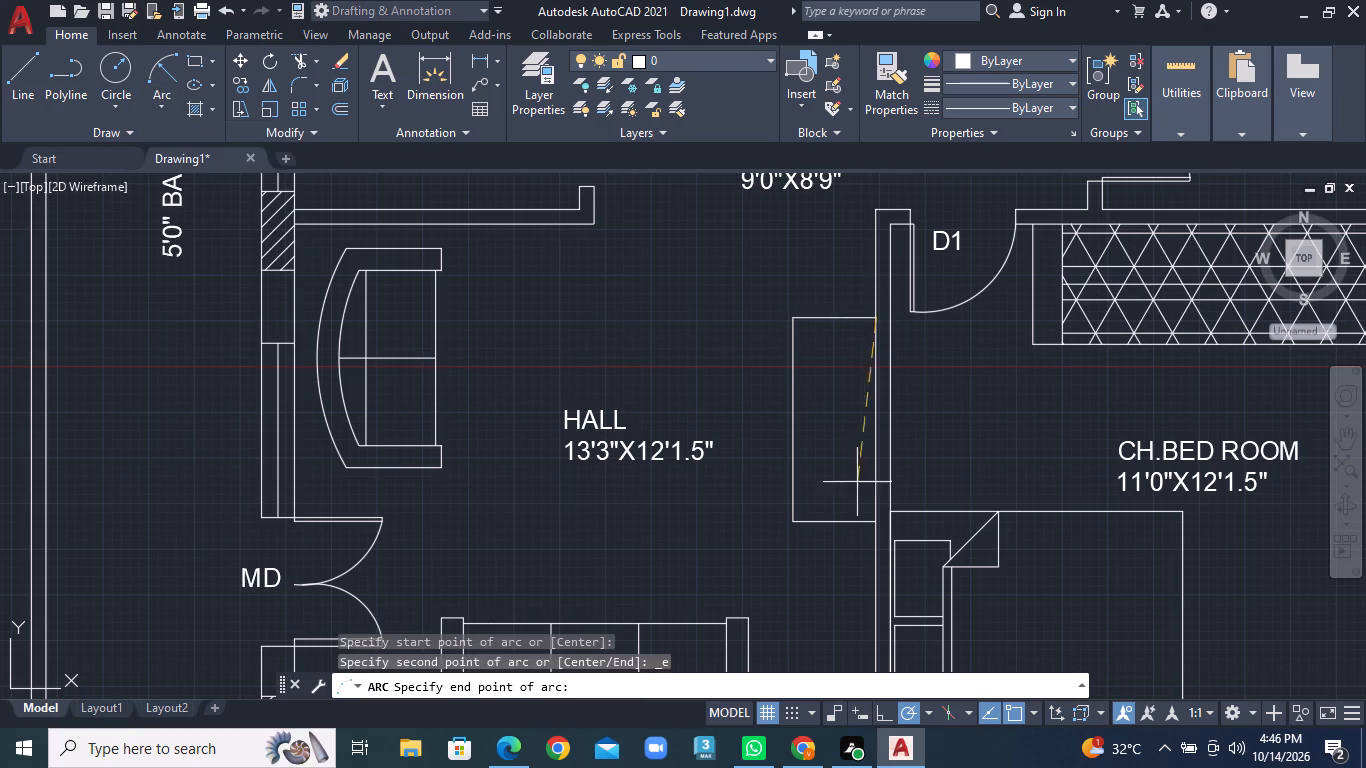
click(879, 522)
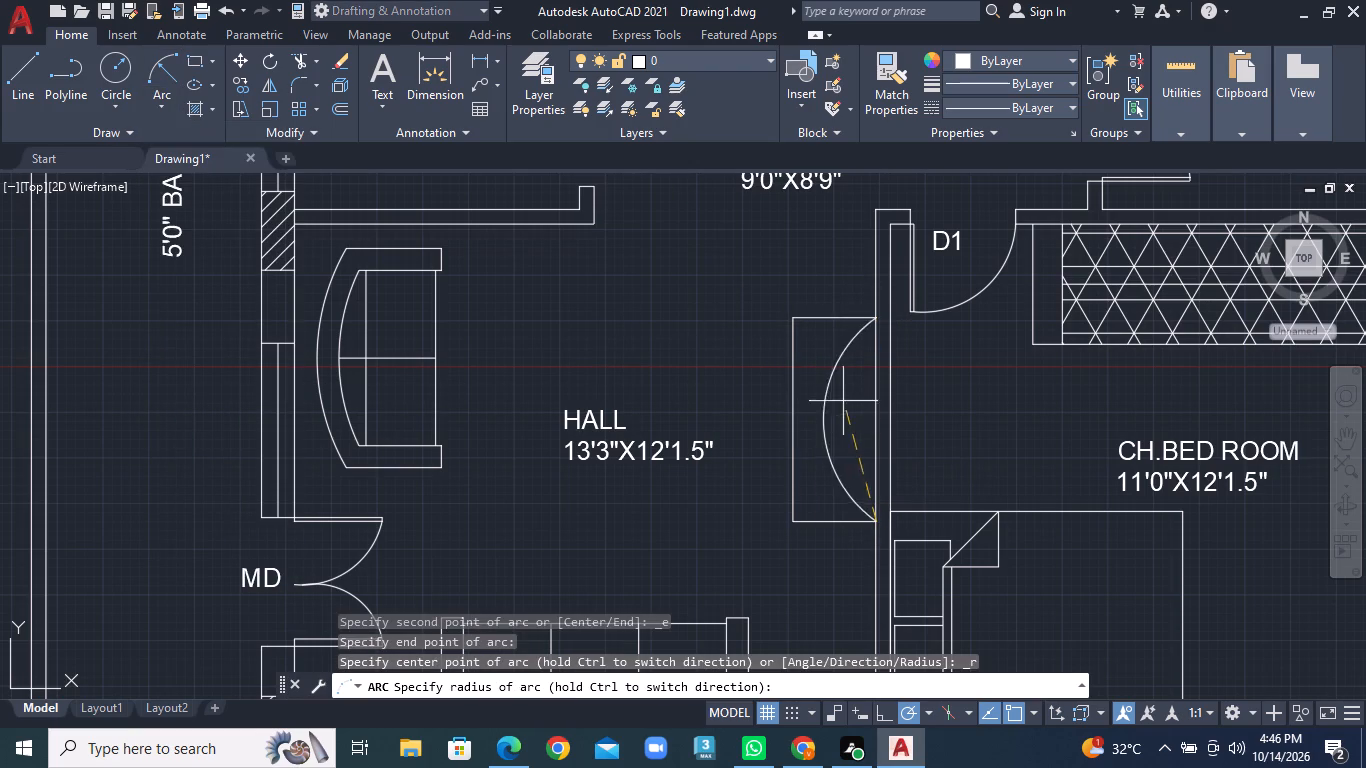
click(803, 416)
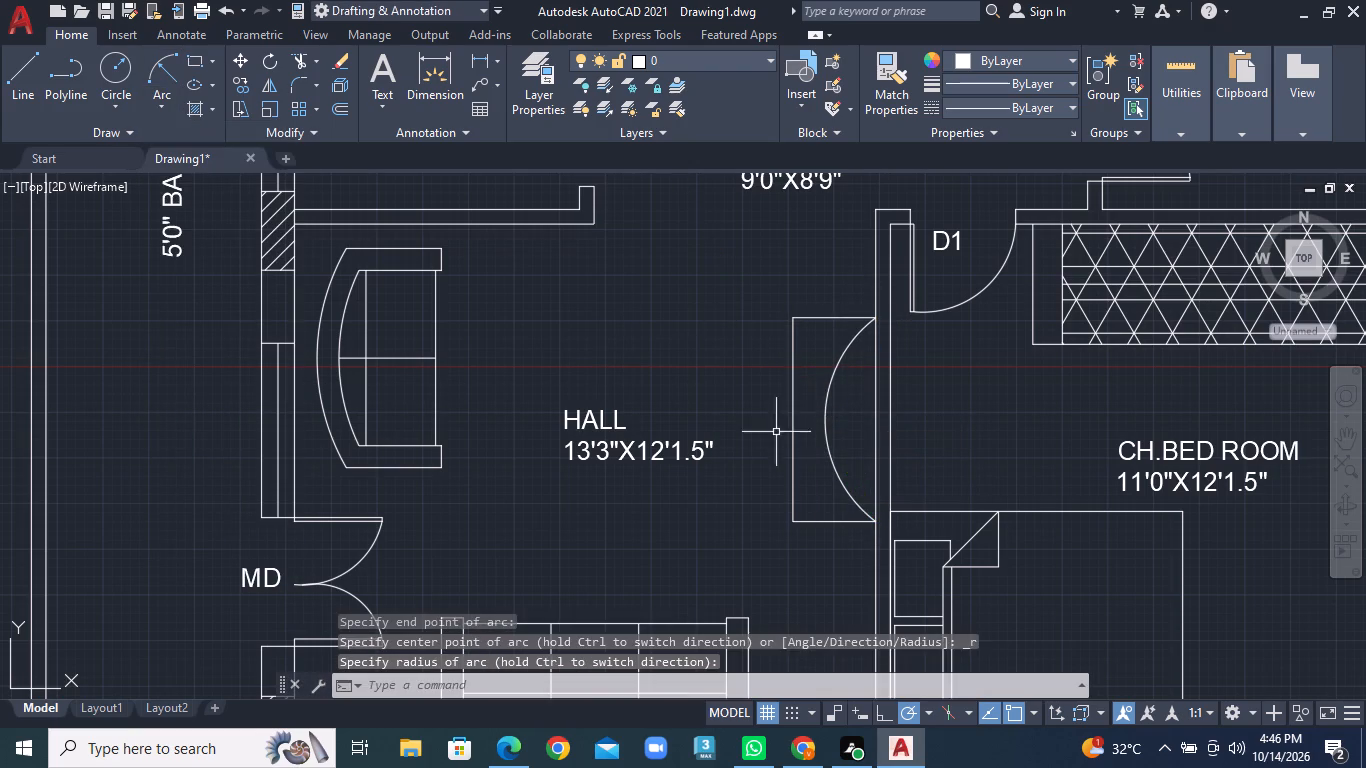
scroll(686, 488, down, 4)
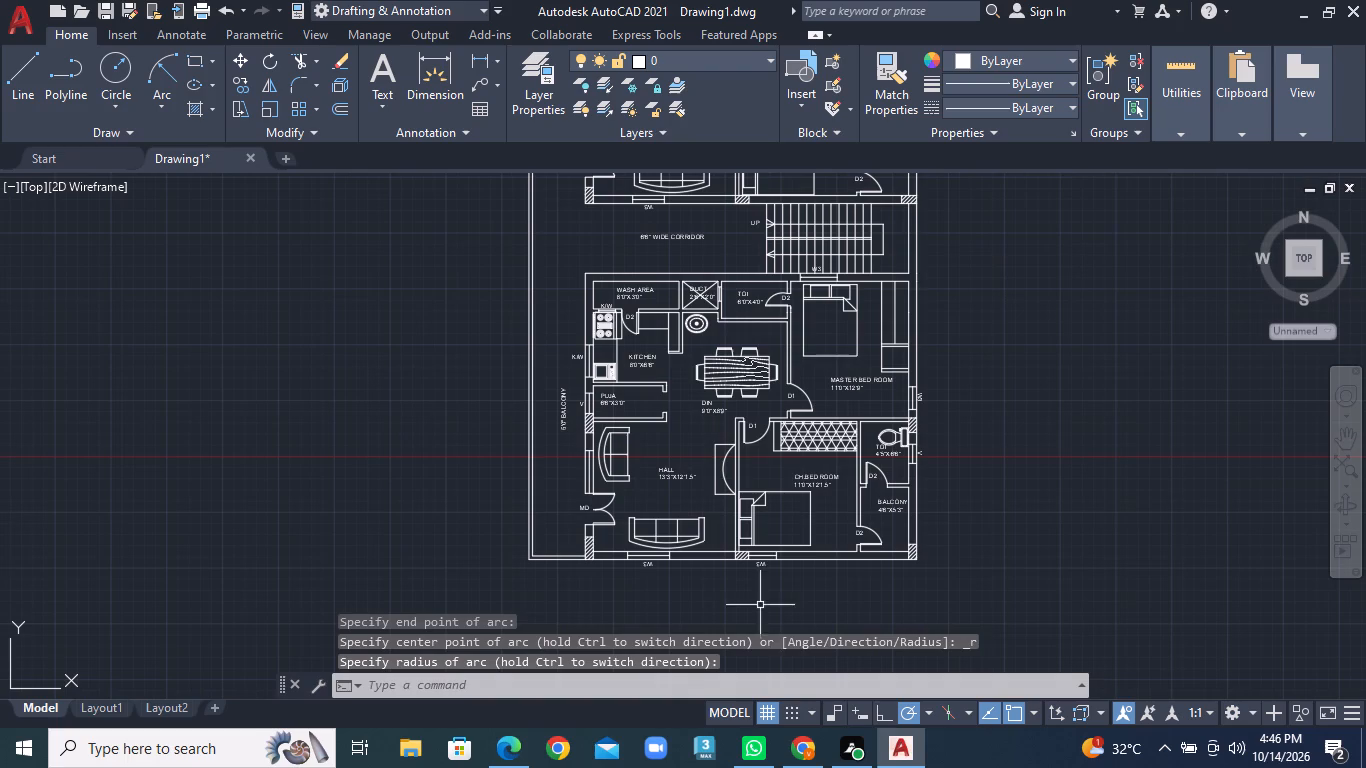
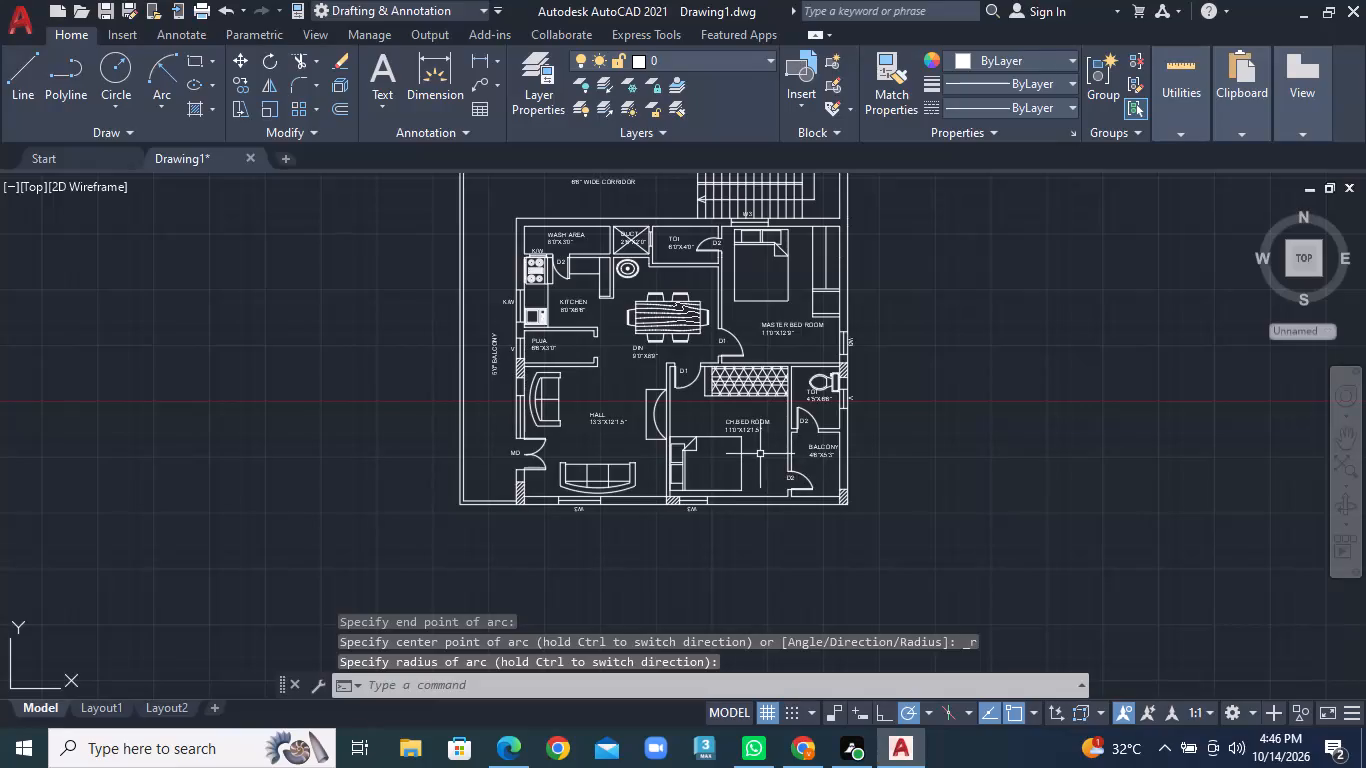
Review both apartment units from the lower unit up to the plan title, checking furniture, labels and unfinished areas.
scroll(760, 454, up, 1)
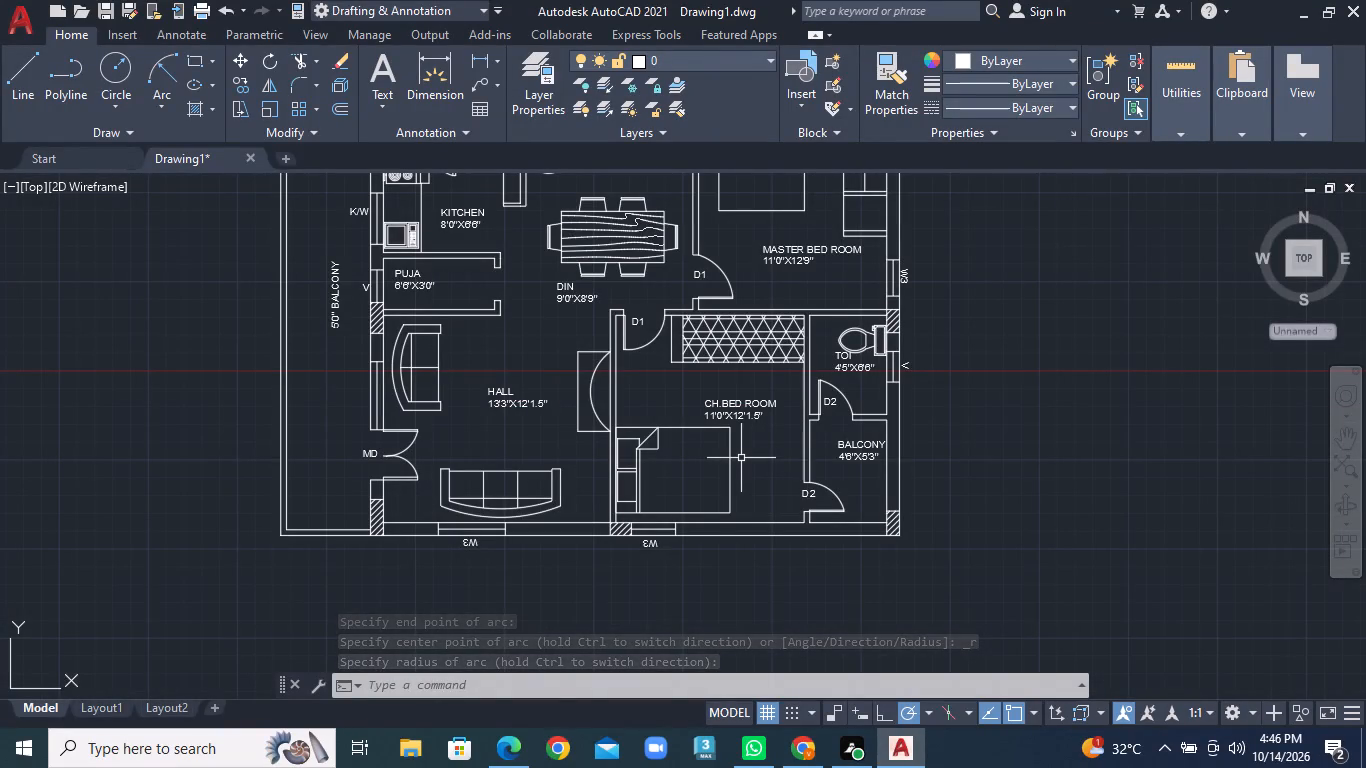
scroll(741, 458, up, 1)
scroll(907, 497, down, 1)
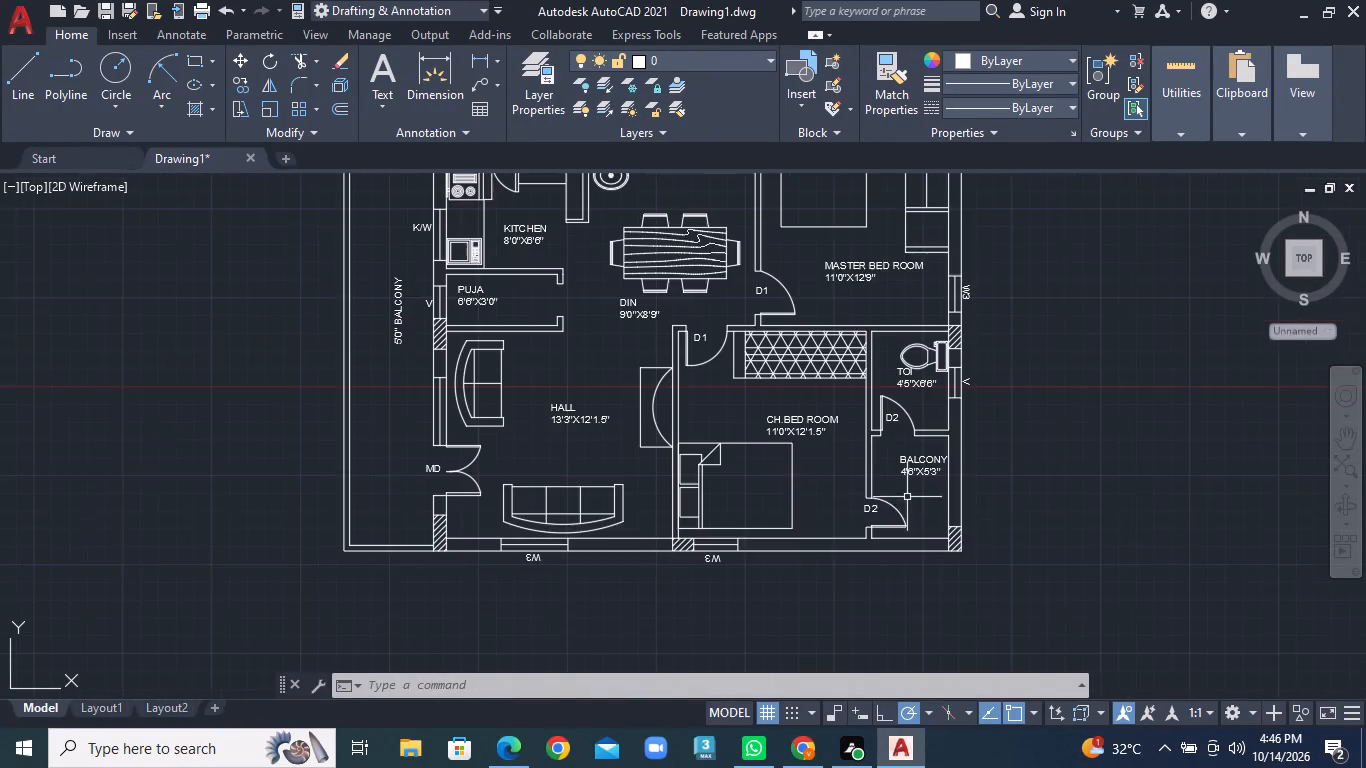
middle_drag(789, 484, 756, 624)
middle_drag(669, 395, 664, 609)
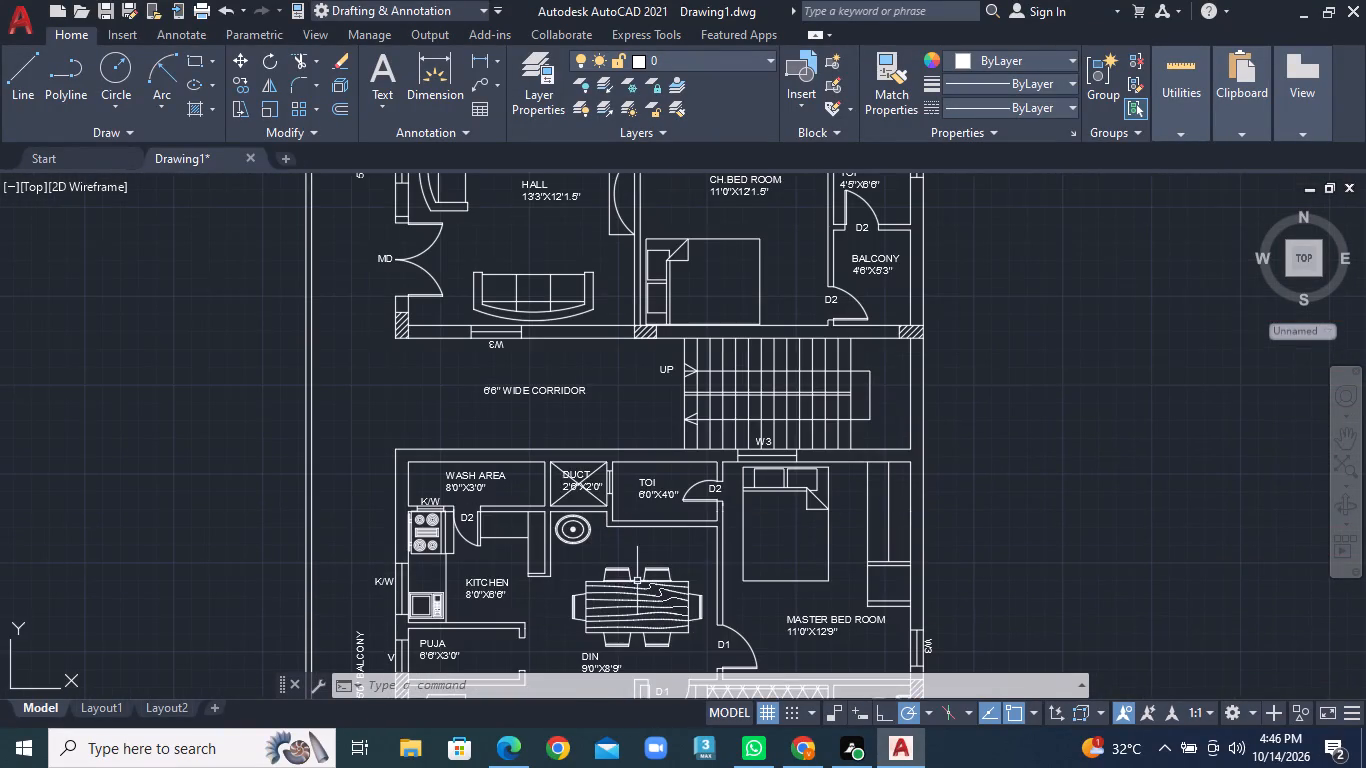
middle_drag(547, 457, 560, 580)
middle_drag(562, 351, 561, 514)
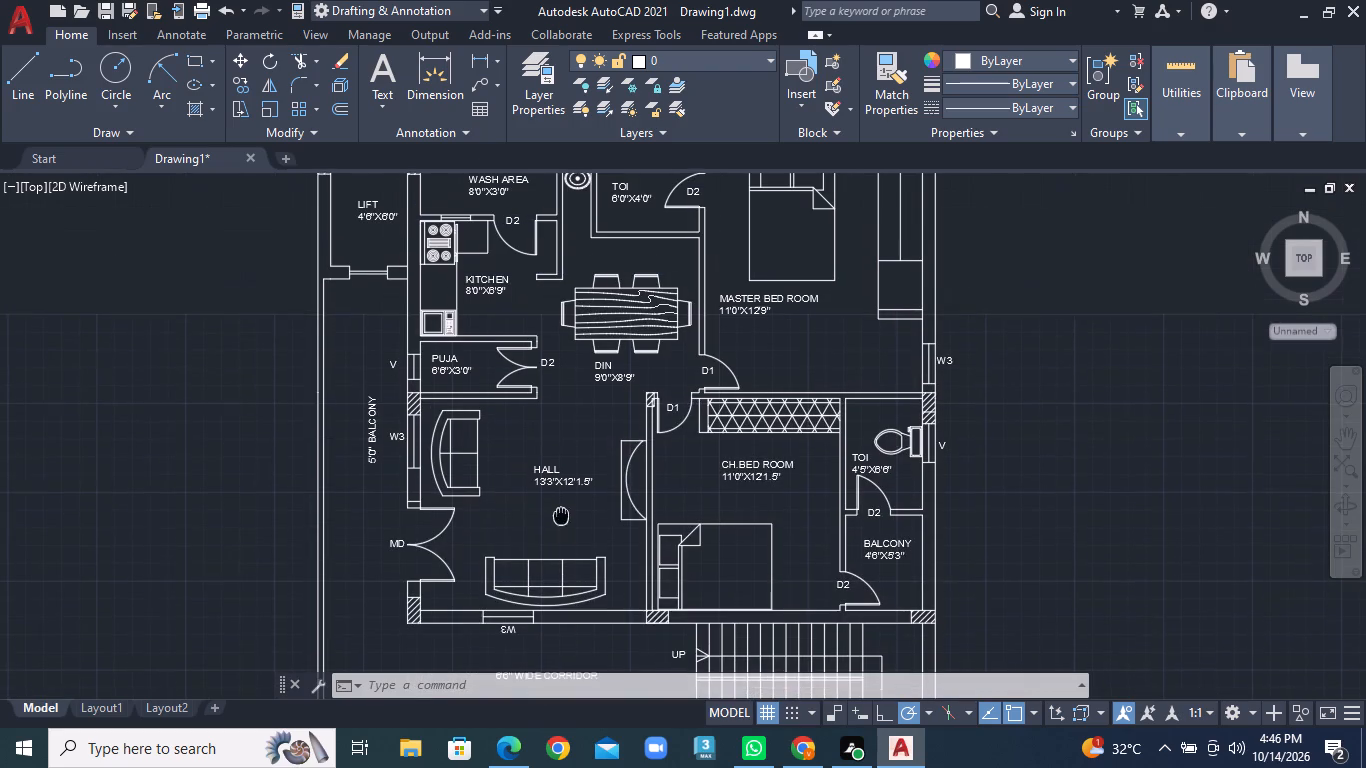
middle_drag(594, 377, 564, 510)
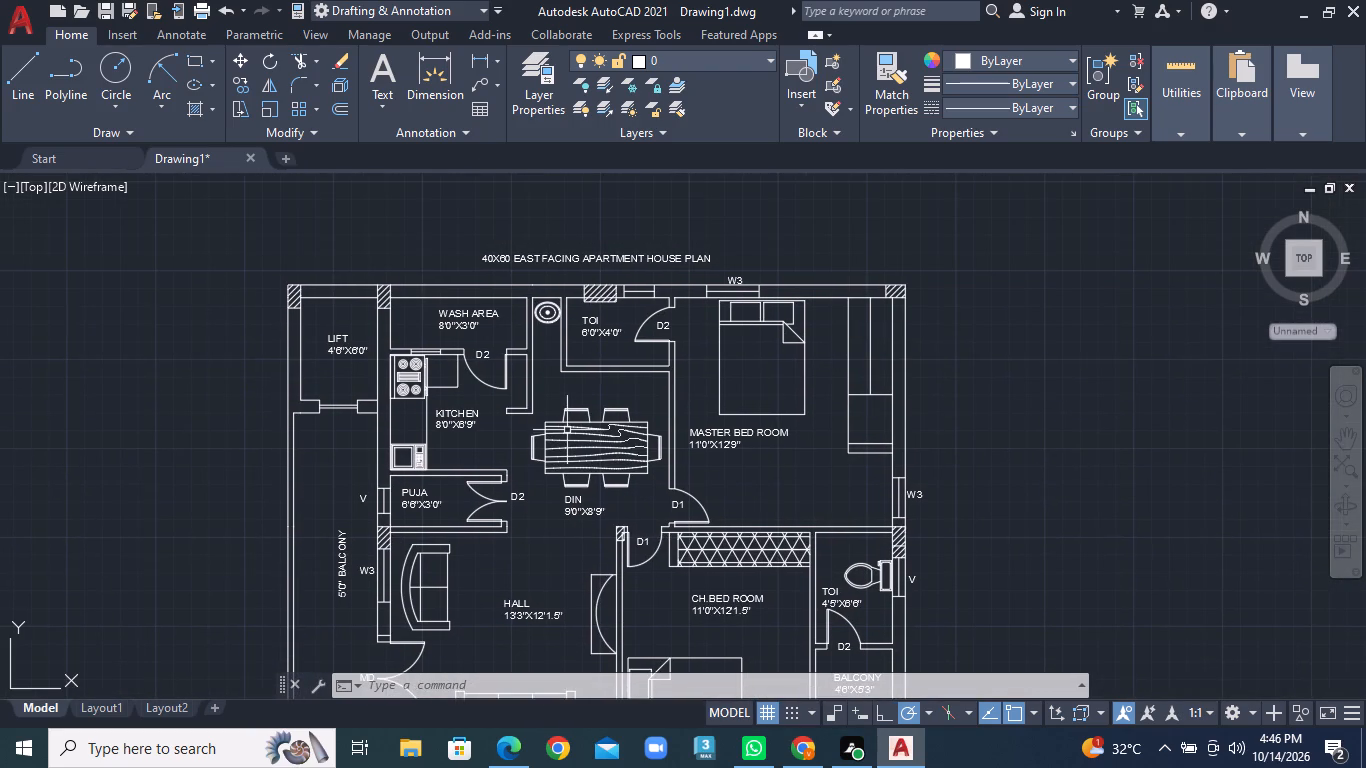
middle_click(563, 442)
middle_drag(560, 451, 536, 465)
middle_click(536, 465)
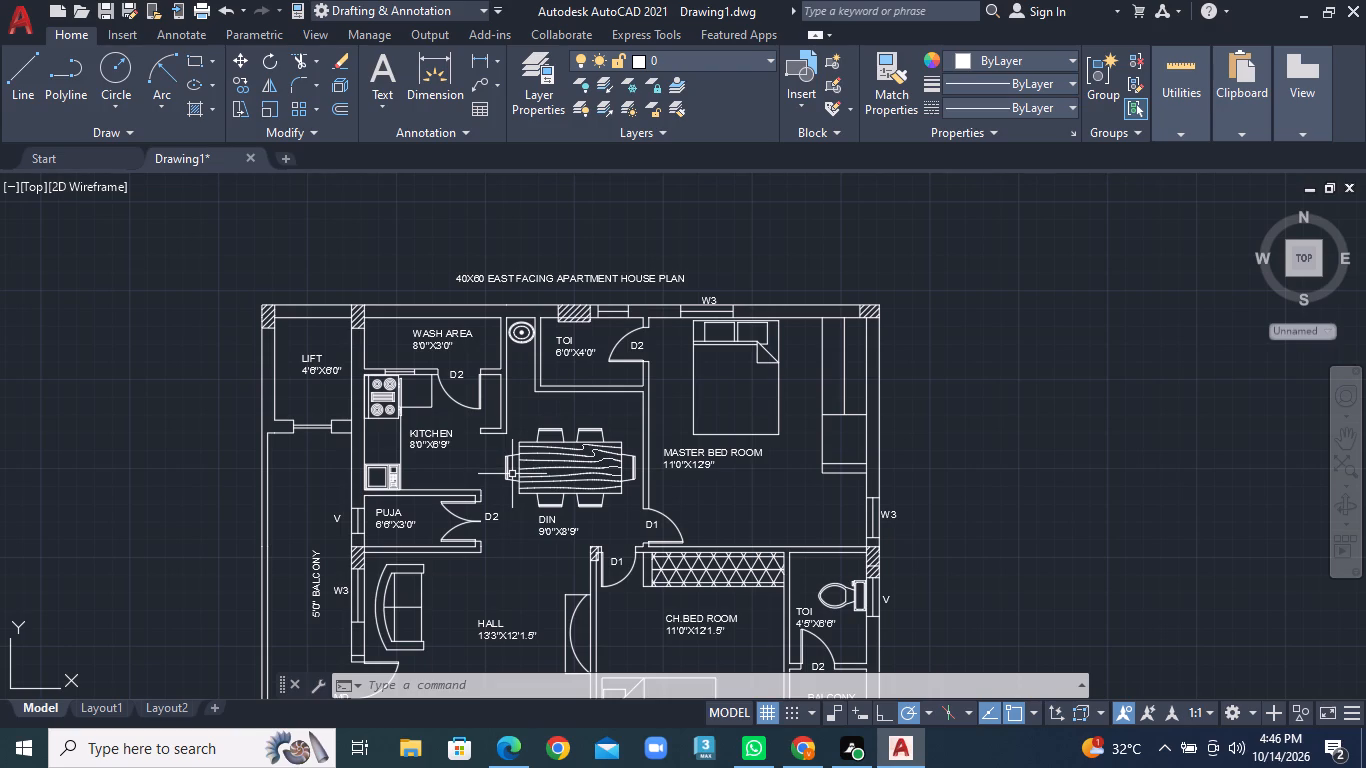
scroll(512, 474, down, 1)
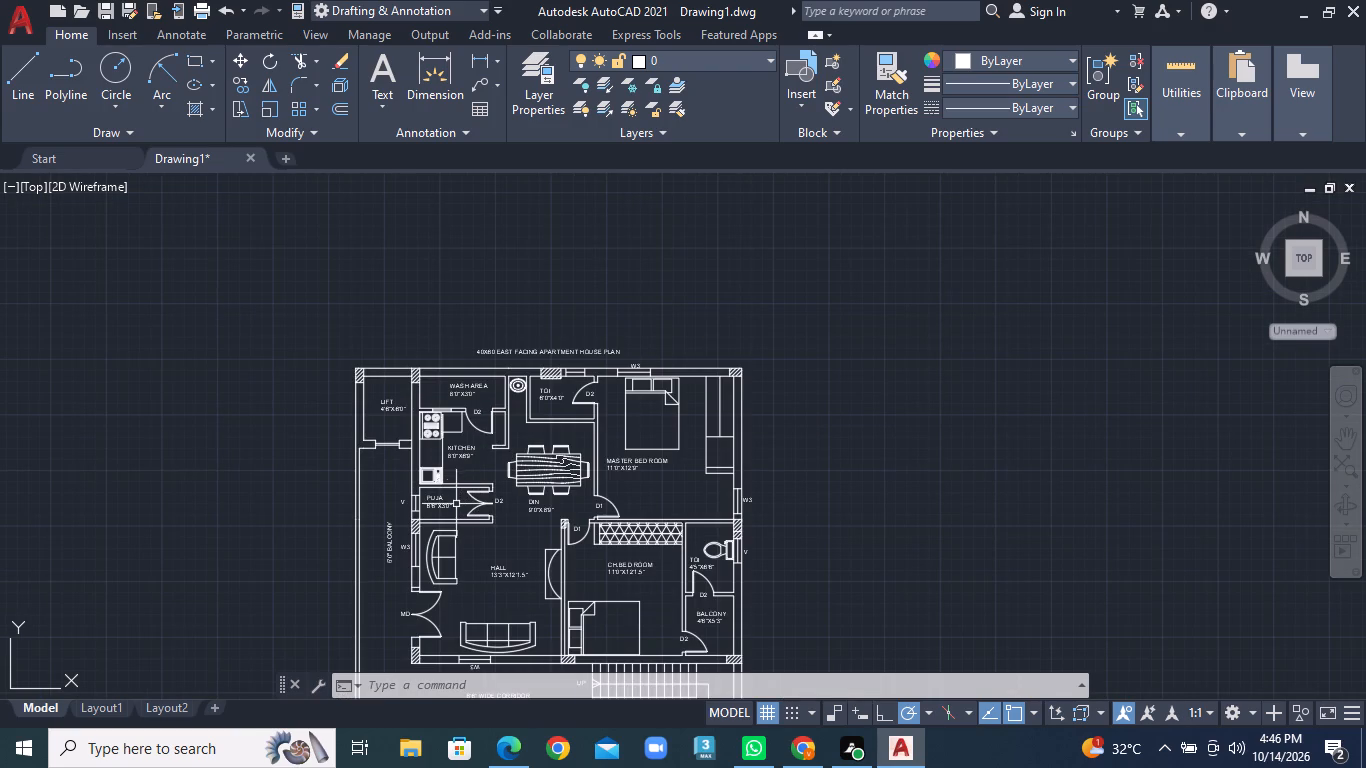
scroll(438, 529, down, 1)
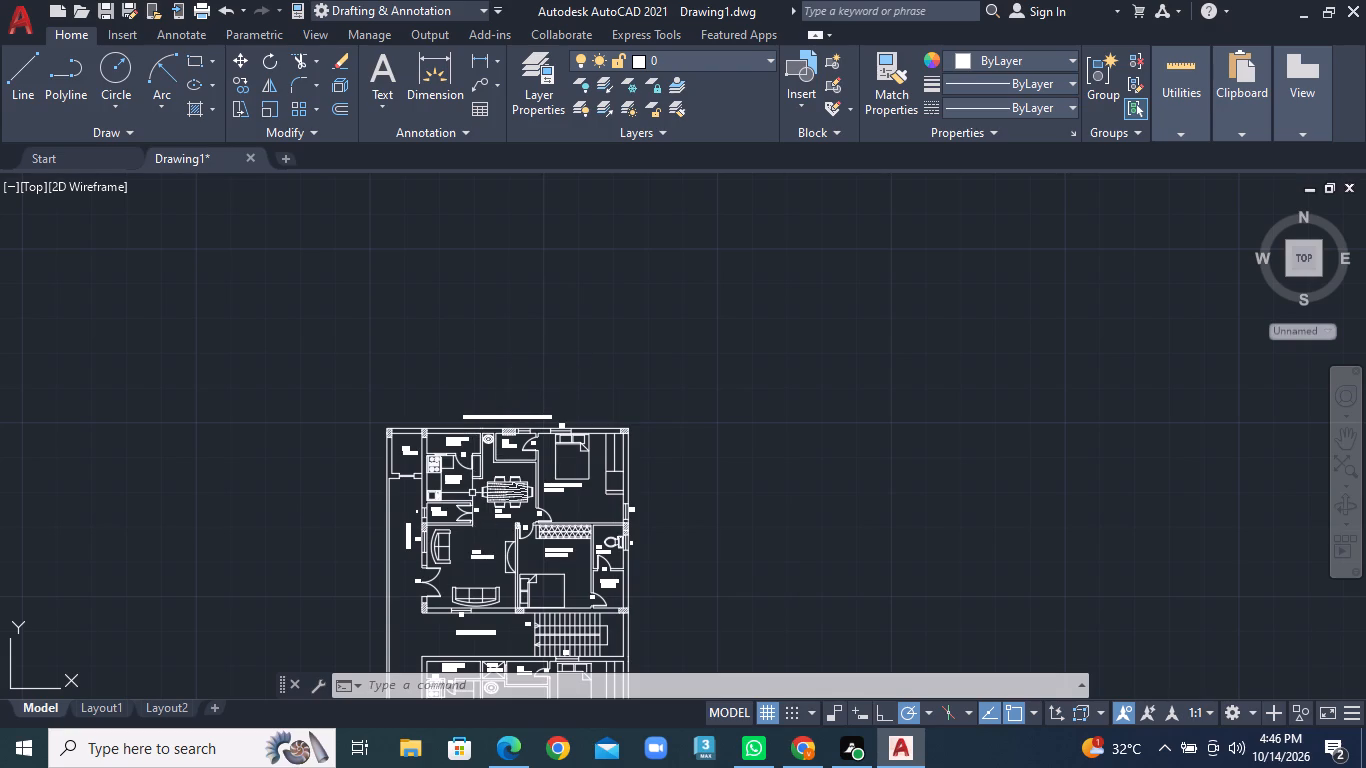
scroll(496, 496, up, 2)
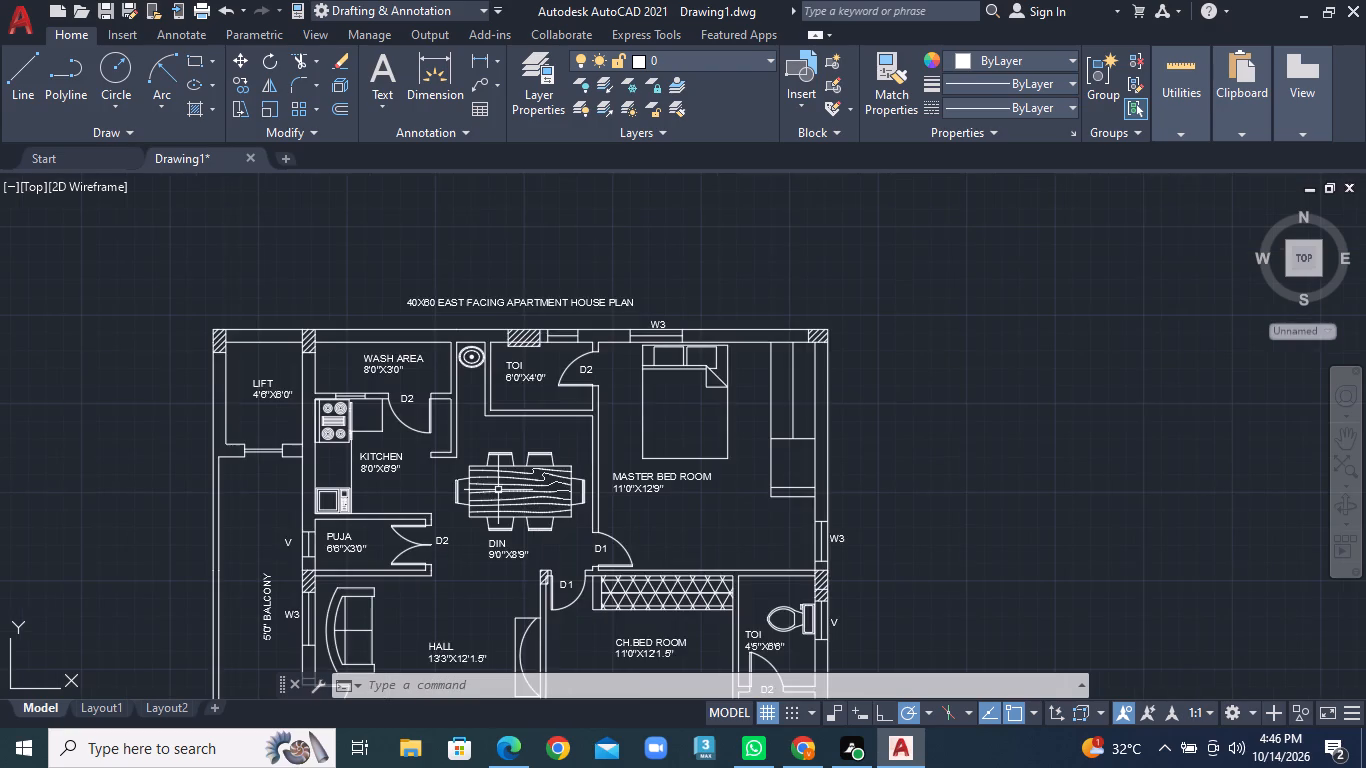
scroll(498, 489, up, 2)
scroll(783, 526, down, 1)
Hatch the two narrow side-by-side compartments of the upper unit's master bedroom wardrobe with NET3 at scale 73, leaving the southern compartment plain.
middle_drag(774, 510, 779, 465)
middle_drag(776, 458, 768, 458)
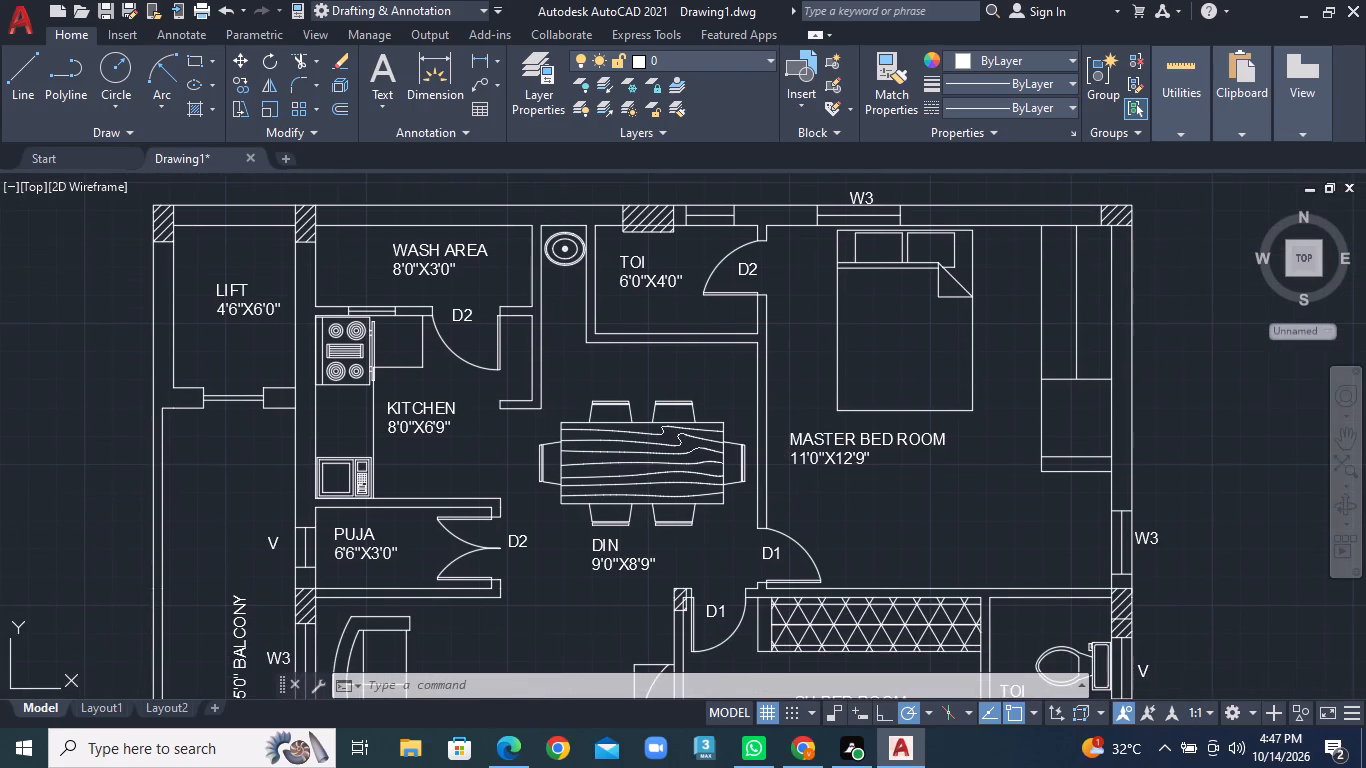
middle_drag(768, 458, 529, 693)
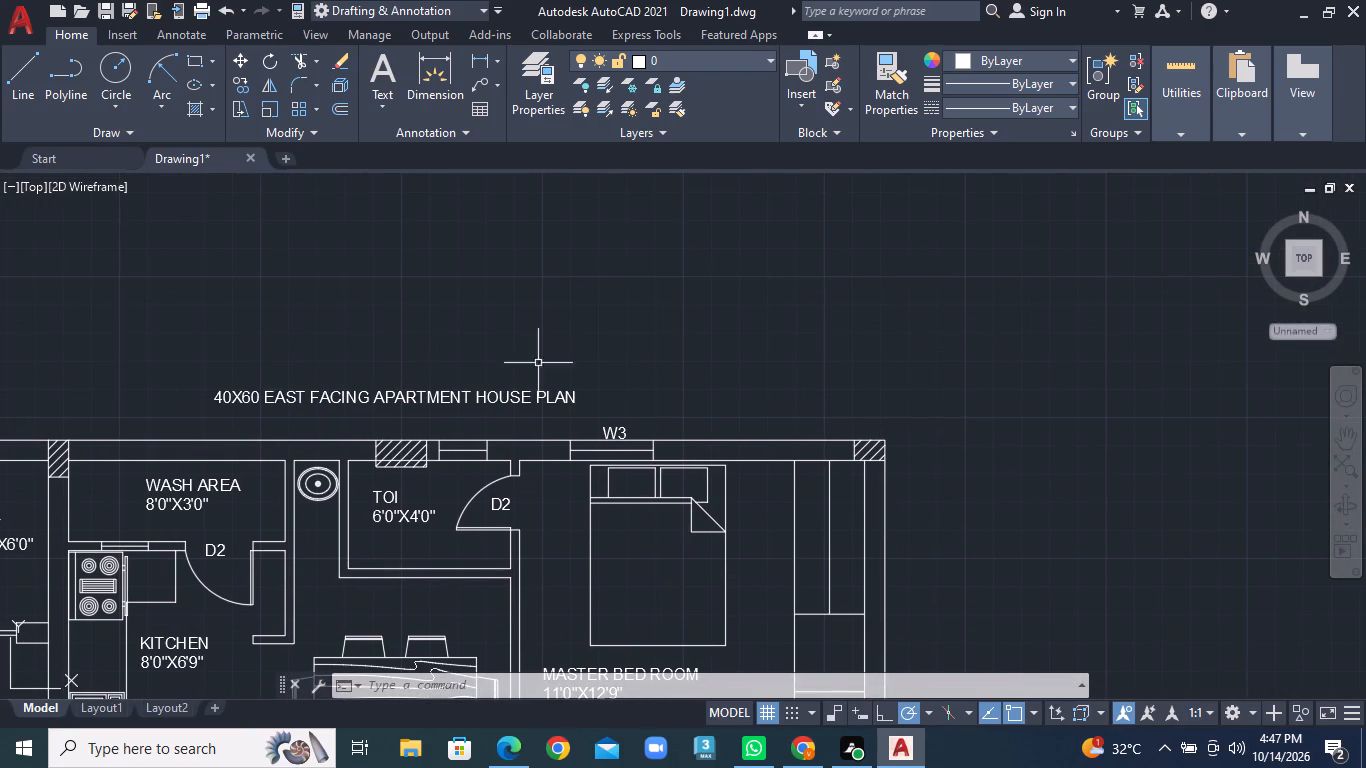
click(211, 108)
click(242, 149)
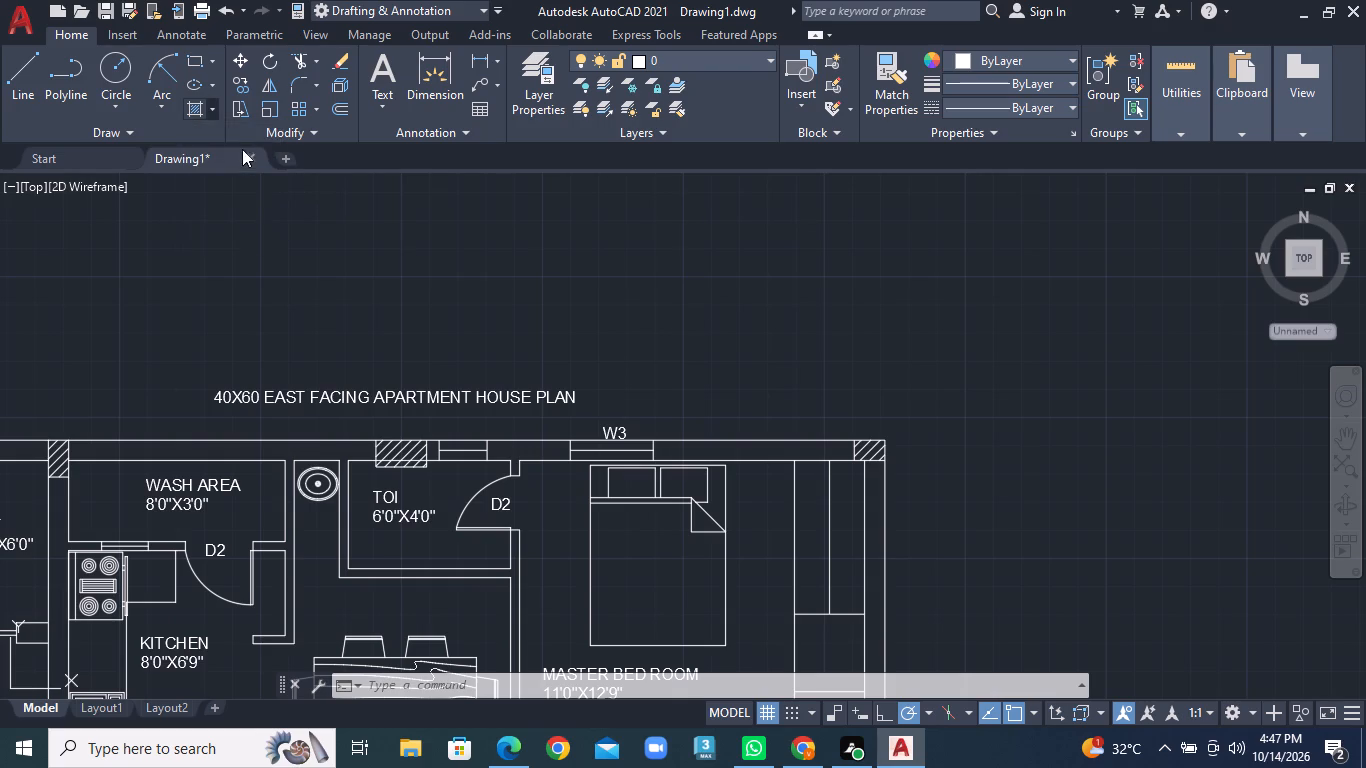
click(814, 537)
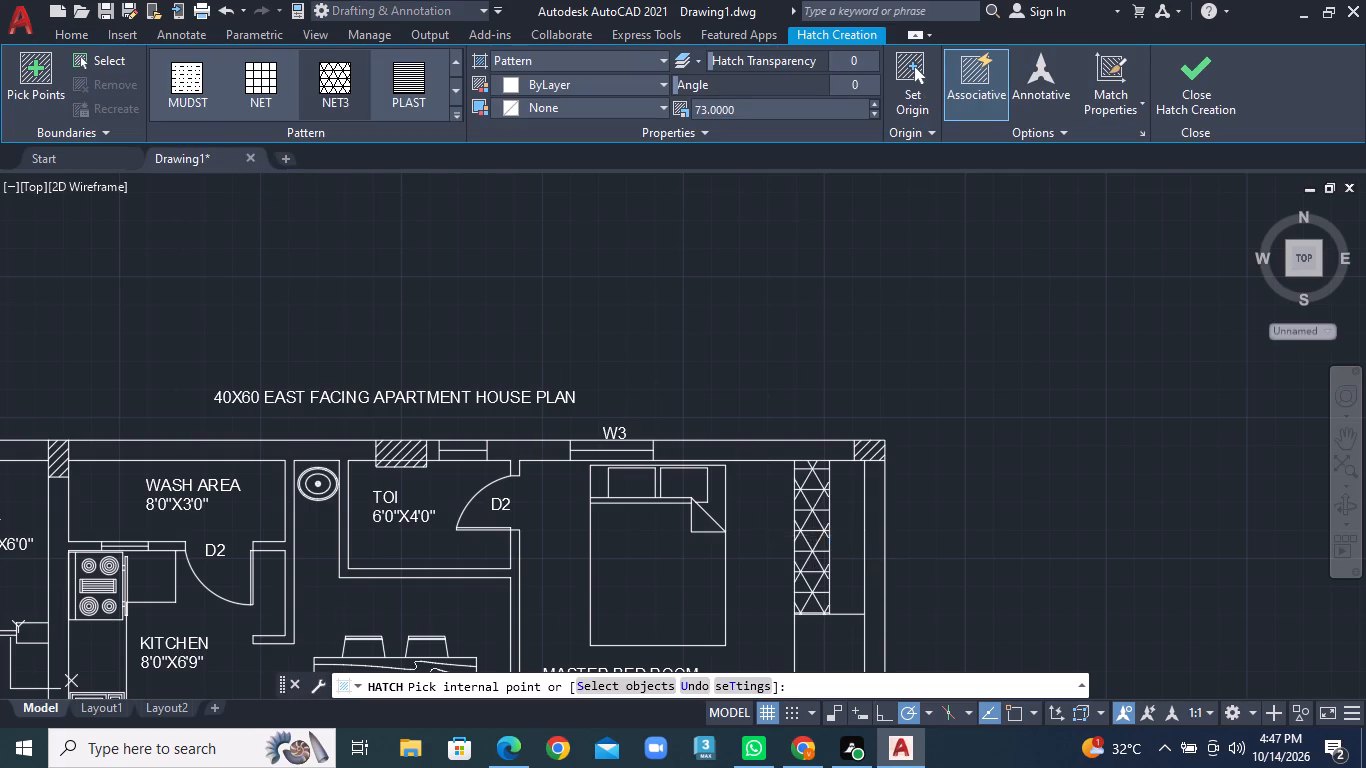
click(849, 525)
middle_drag(842, 561, 840, 350)
click(816, 456)
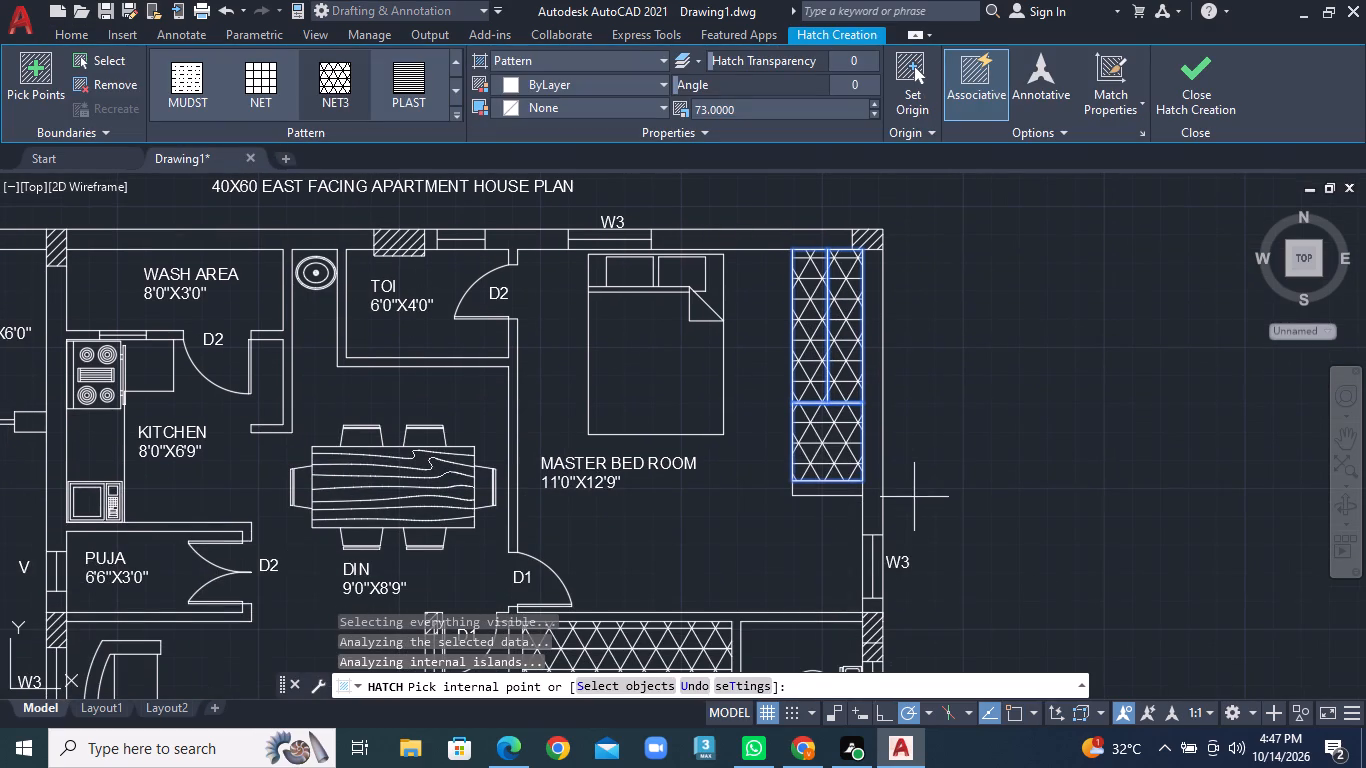
key(ctrl+z)
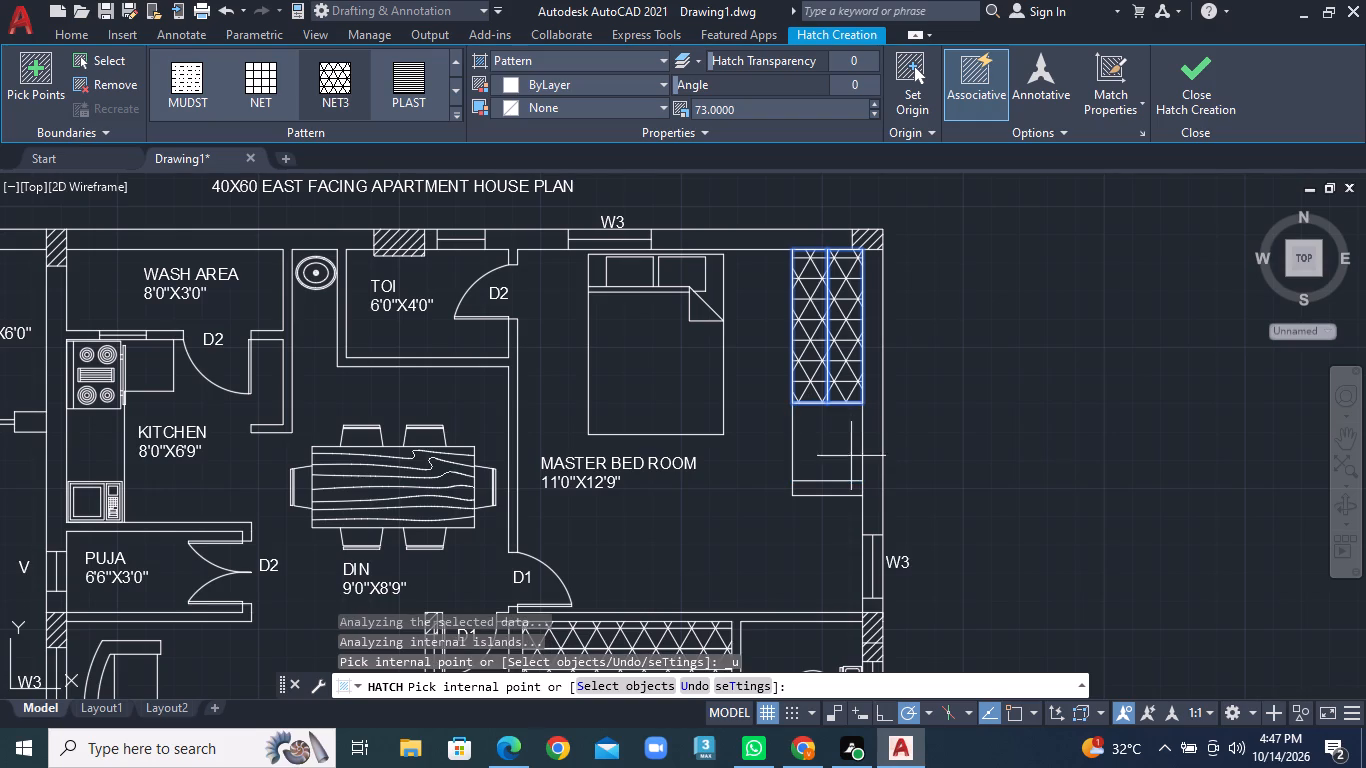
Hatch the two narrow side-by-side compartments of the lower unit's master bedroom wardrobe with the same NET3 pattern at scale 73.
middle_drag(815, 526, 874, 244)
scroll(871, 432, down, 1)
middle_drag(878, 473, 877, 301)
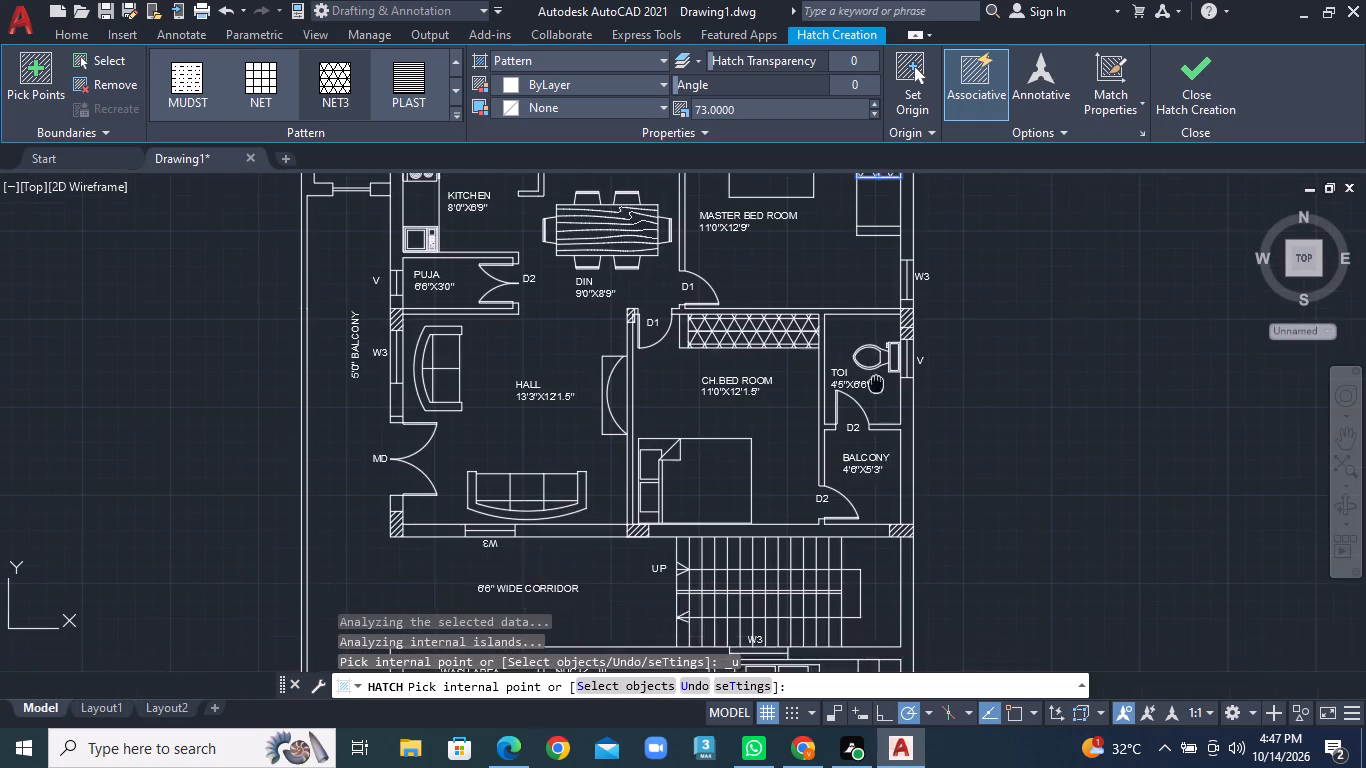
middle_drag(877, 301, 881, 246)
click(871, 532)
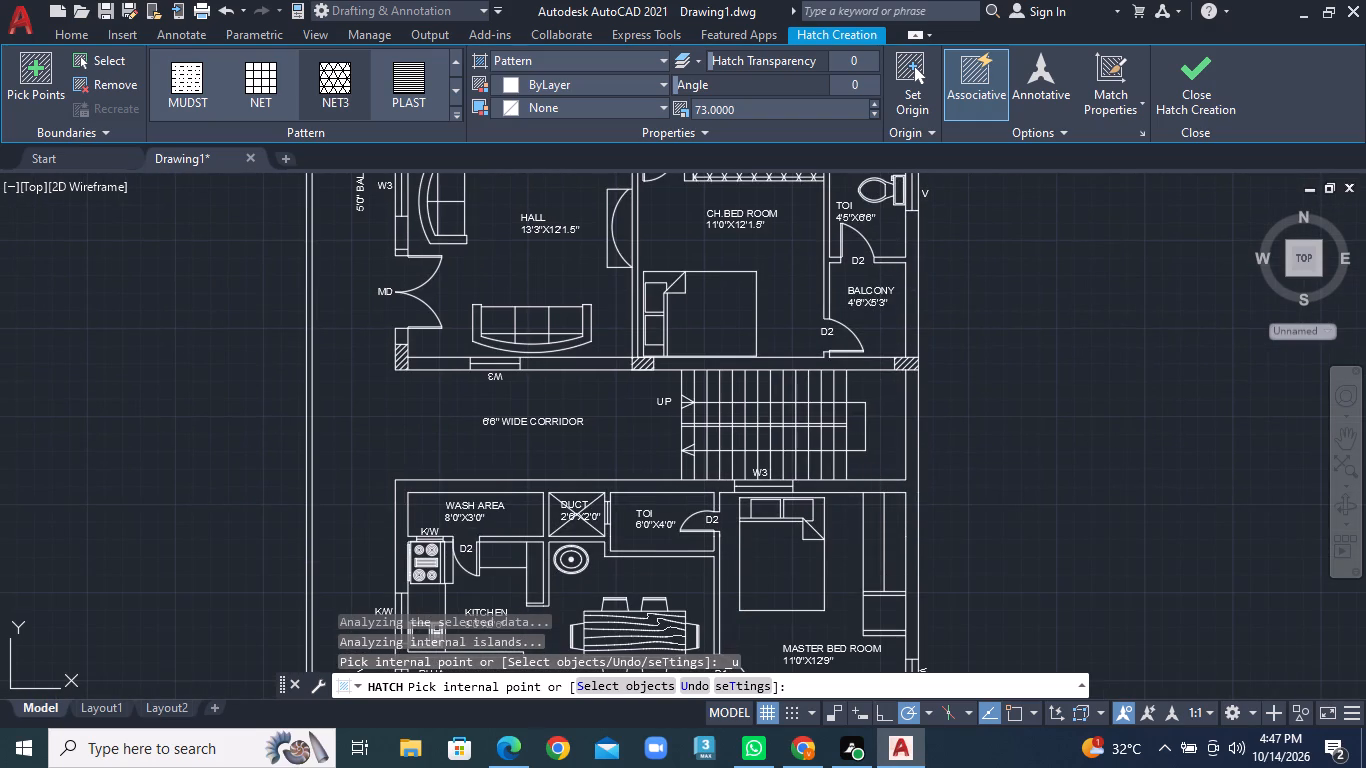
click(893, 529)
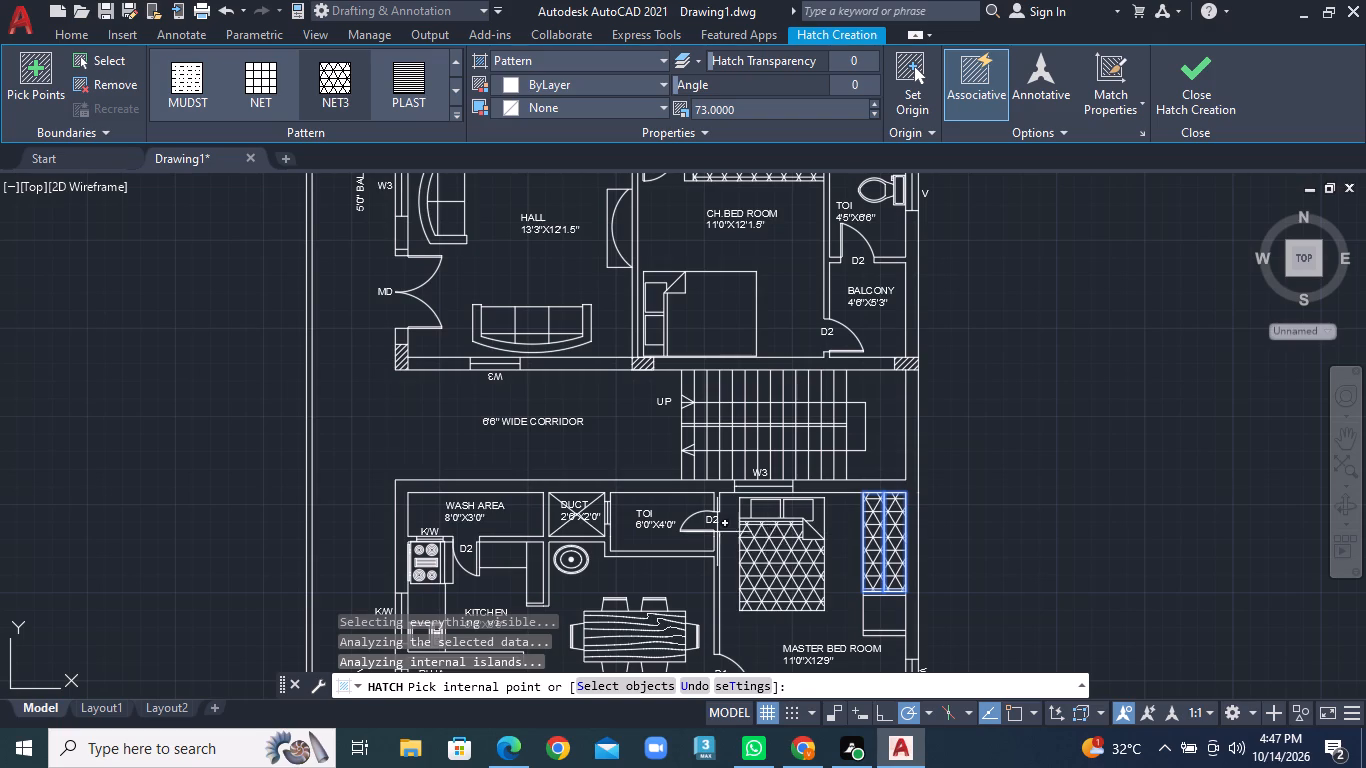
key(Escape)
Move the lower unit's PUJA 6'6"X3'0" label about 2' east within the puja room.
scroll(853, 485, down, 2)
middle_drag(874, 396, 891, 367)
middle_click(891, 367)
middle_drag(888, 399, 877, 357)
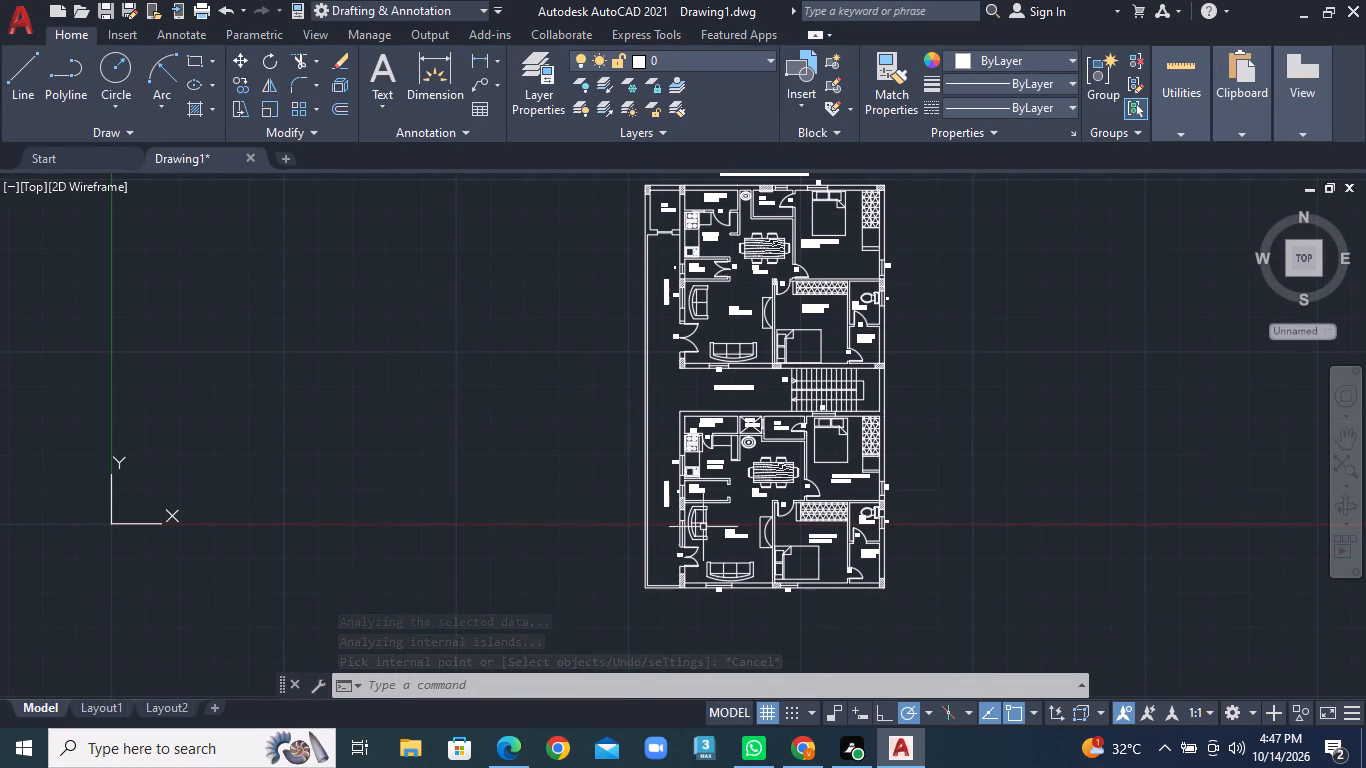
scroll(776, 606, up, 1)
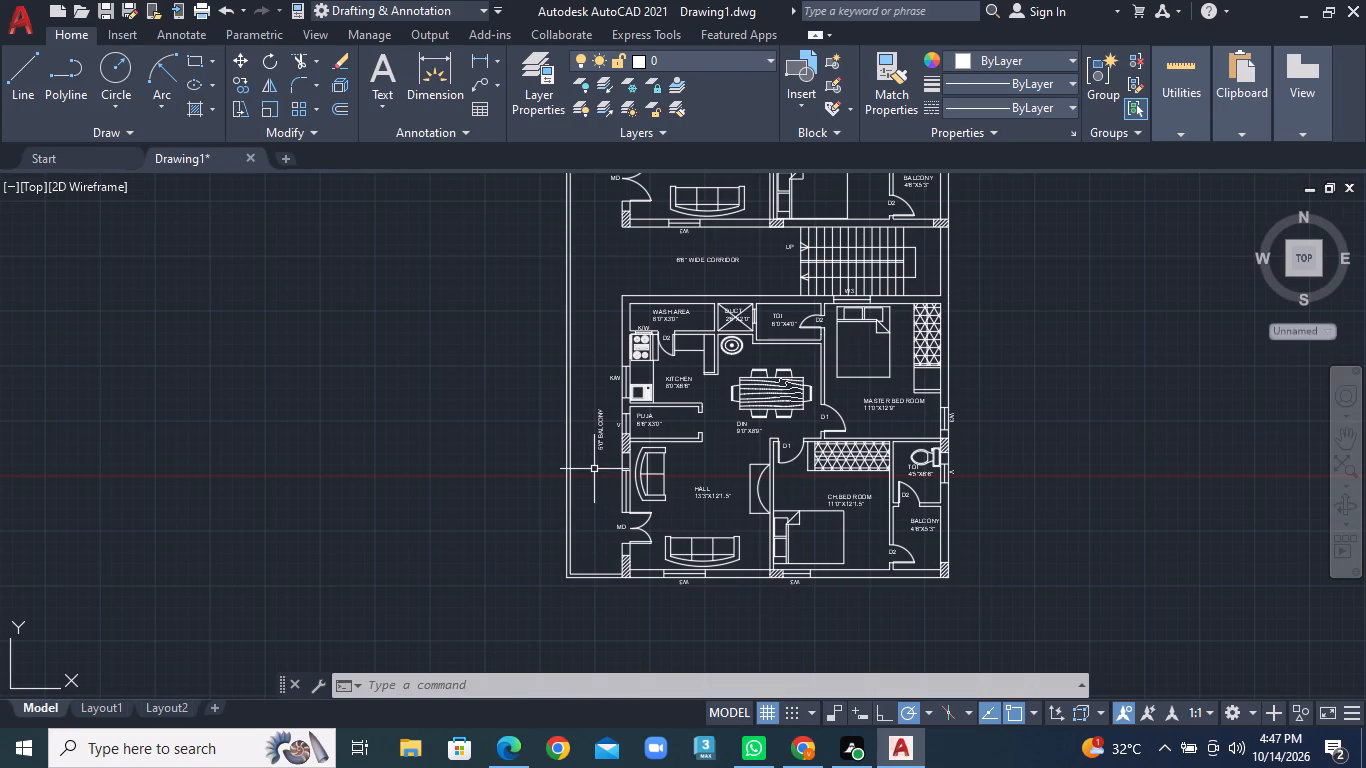
middle_drag(600, 466, 602, 500)
middle_click(608, 520)
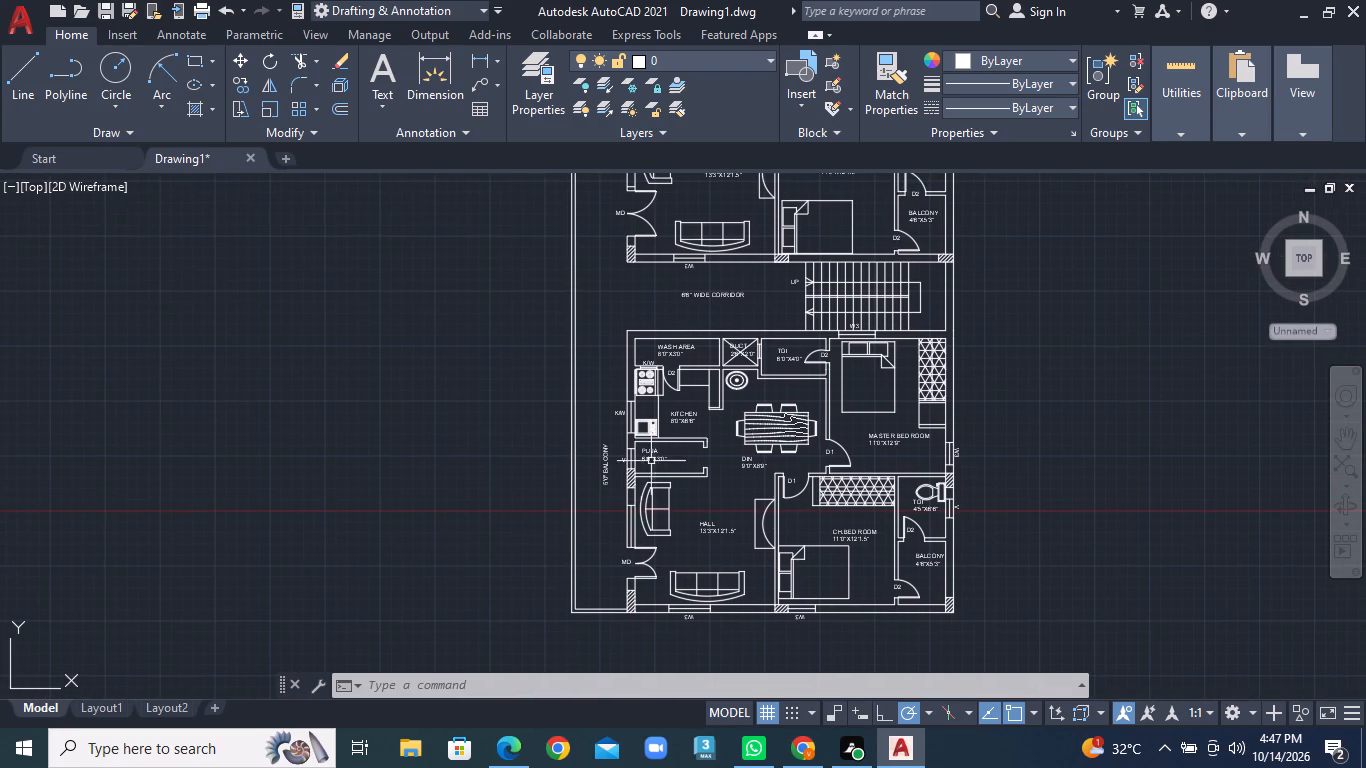
scroll(672, 447, up, 2)
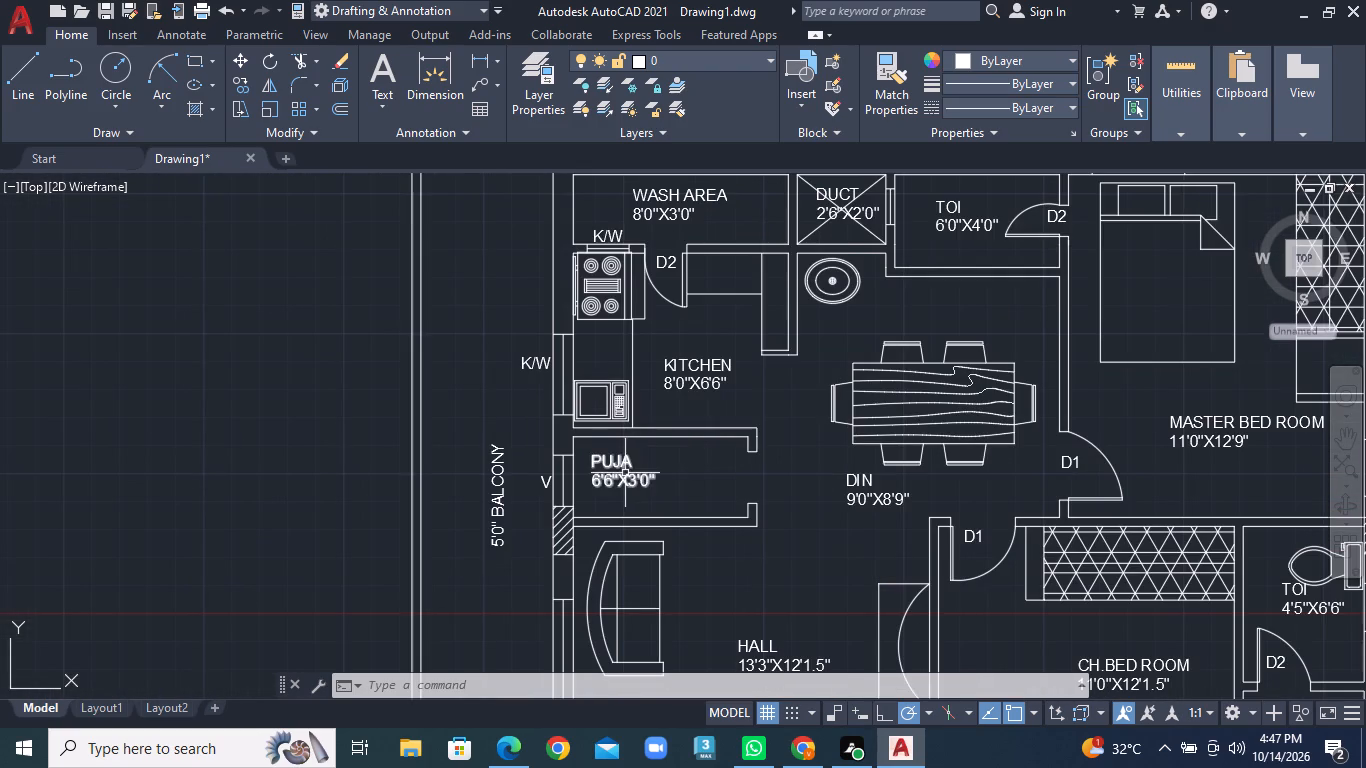
click(625, 473)
right_click(625, 473)
click(683, 390)
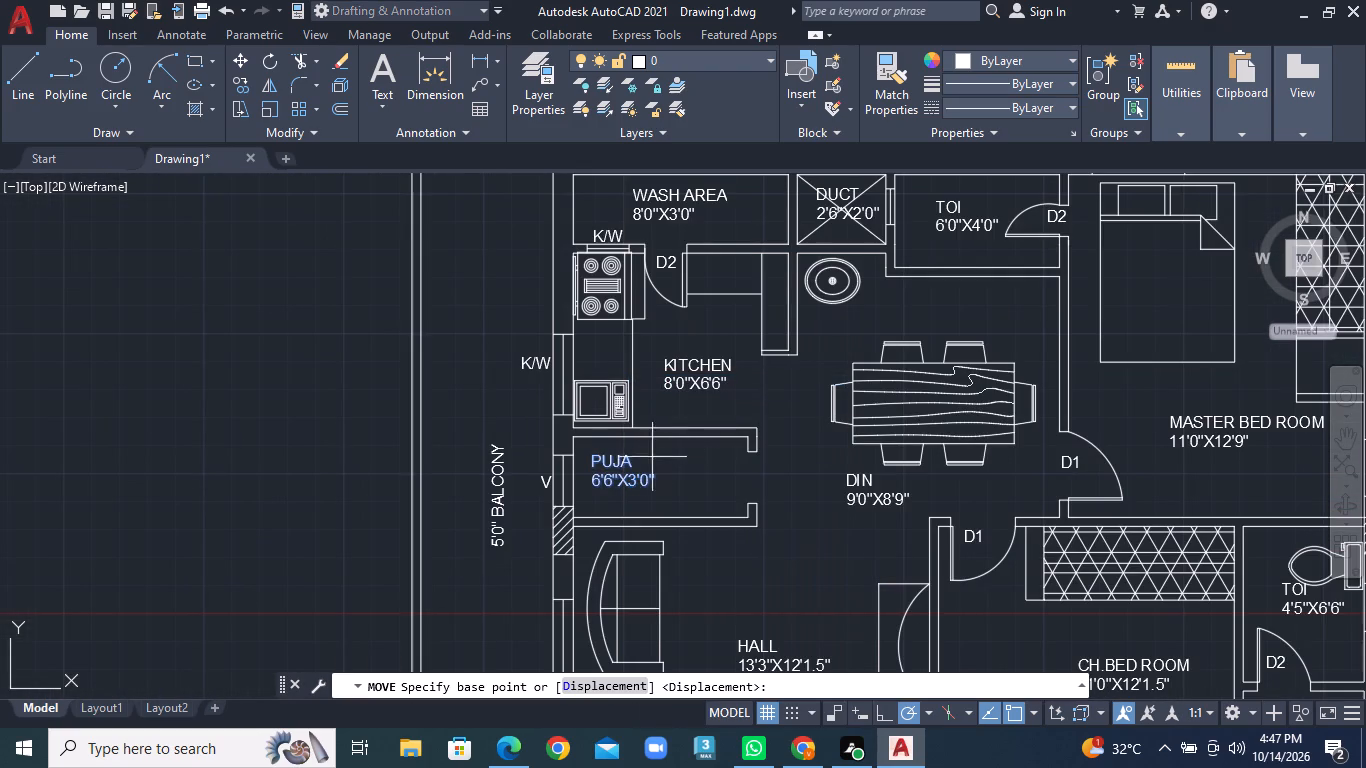
click(632, 472)
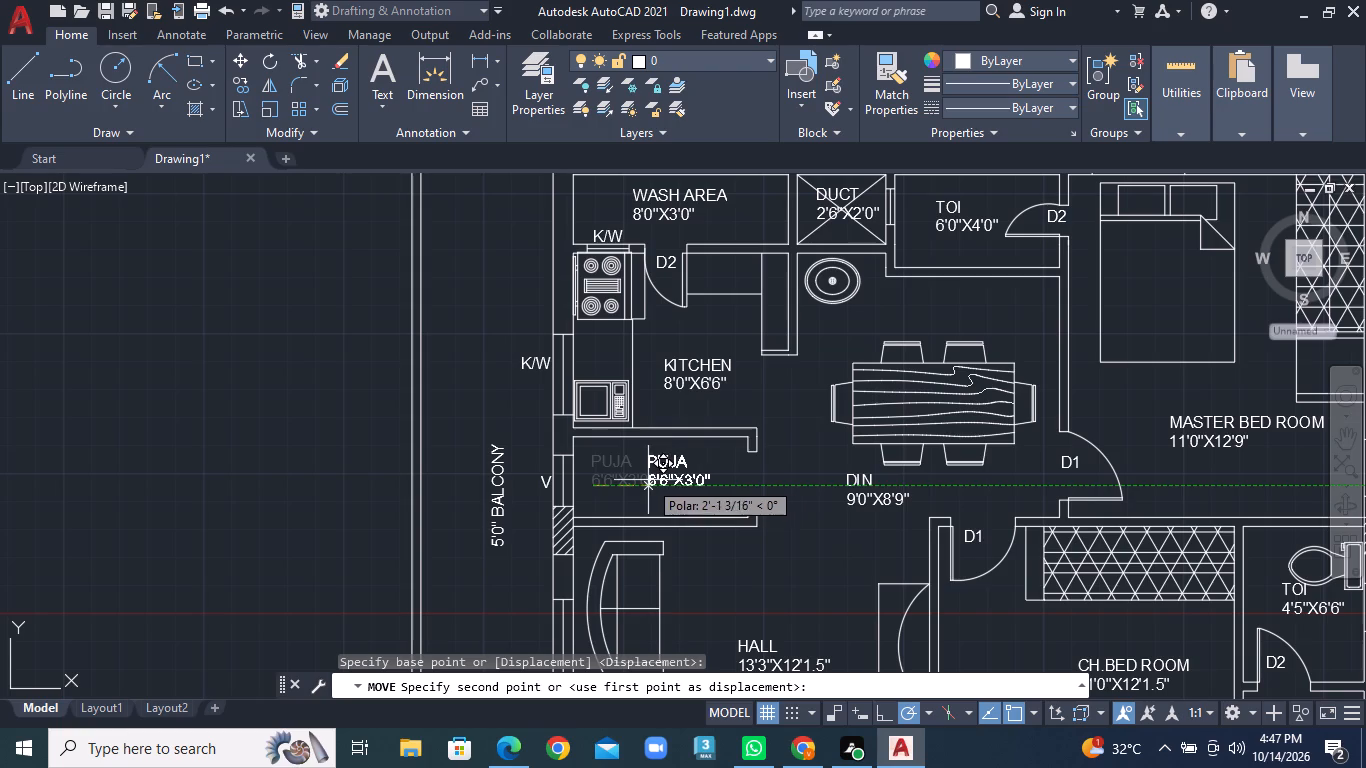
click(646, 480)
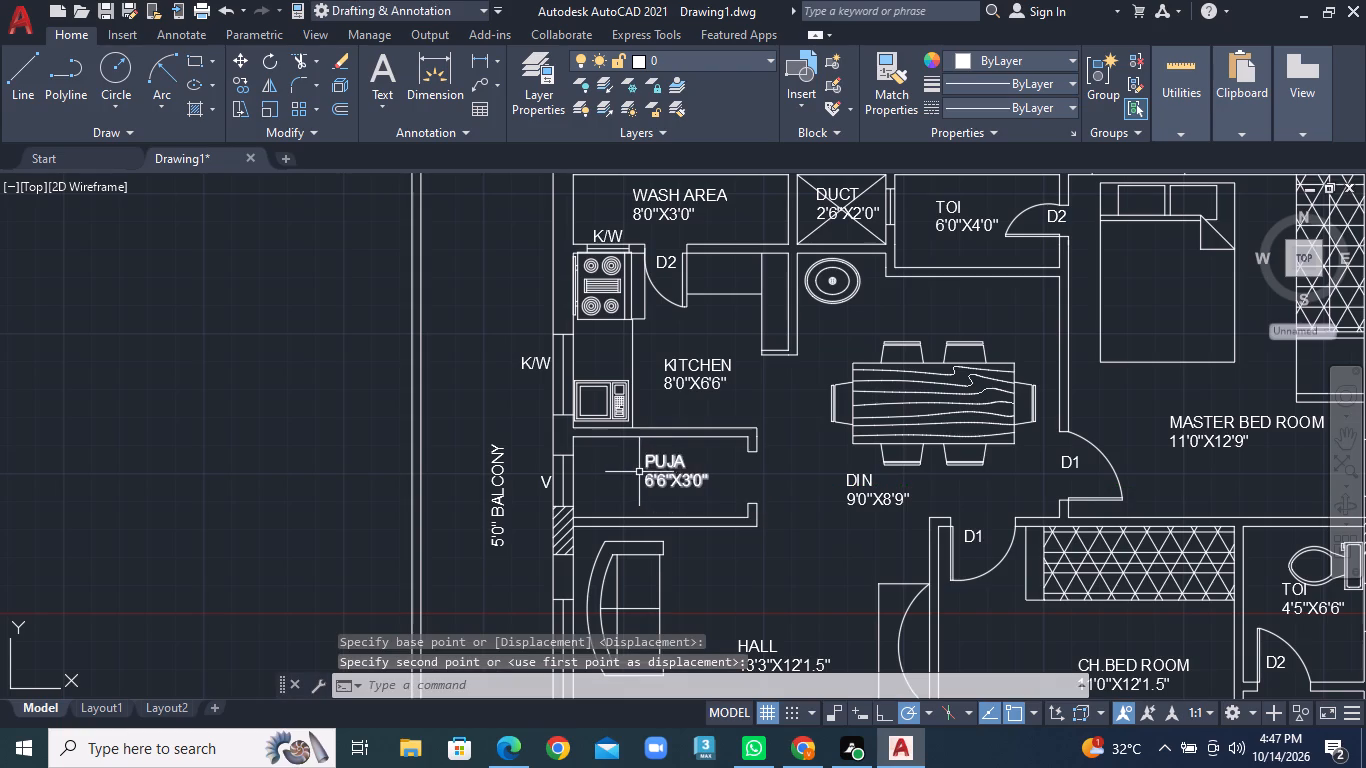
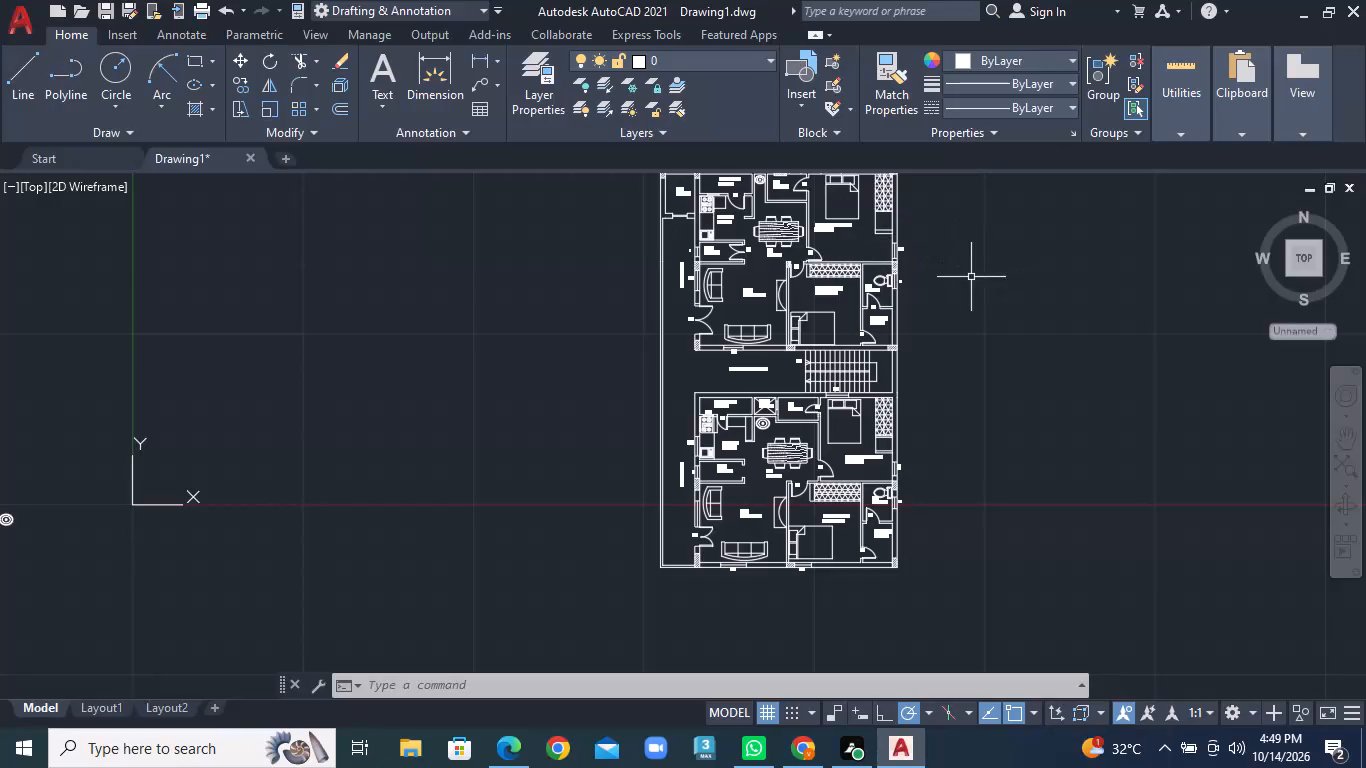
Delete the two stray fixture symbols, the toilet and the round washbasin, lying well west of the house plan.
scroll(797, 391, up, 1)
scroll(797, 391, down, 1)
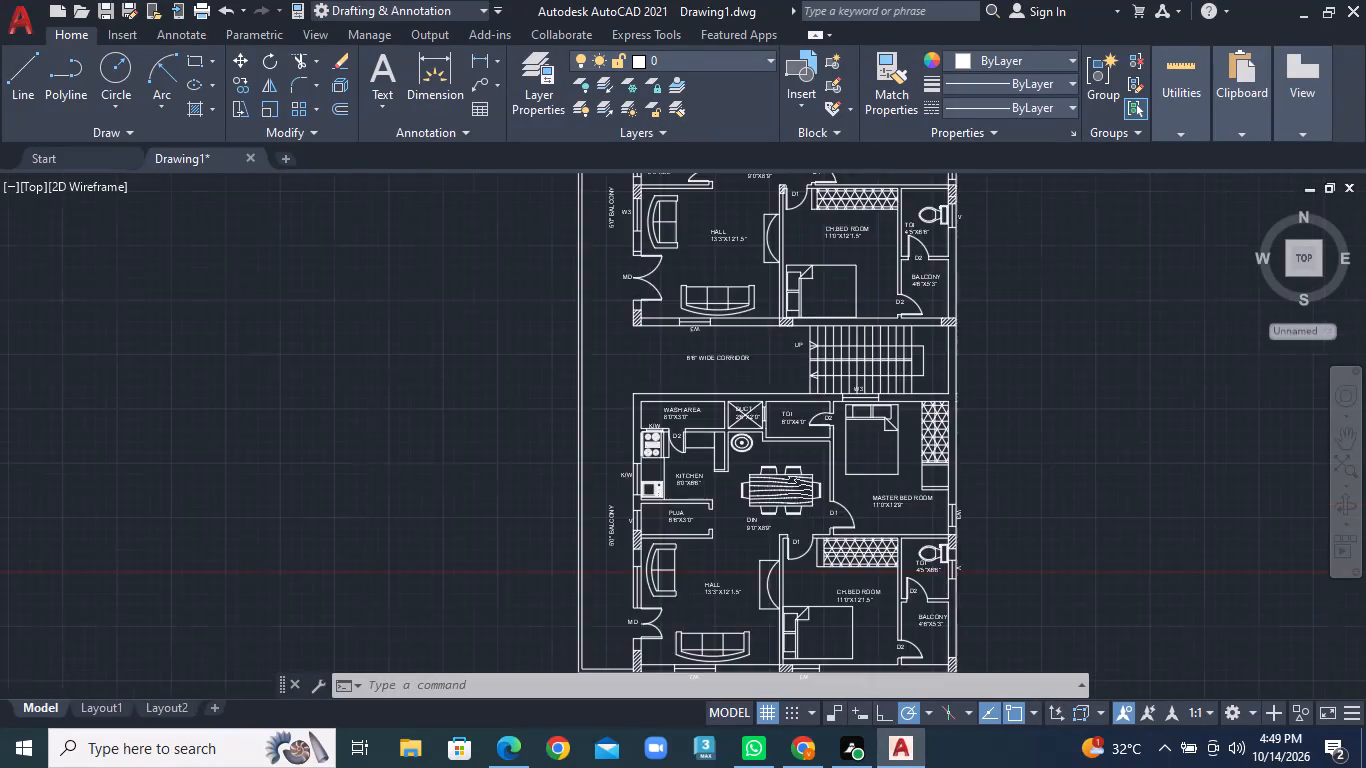
scroll(797, 391, down, 1)
middle_drag(820, 370, 748, 431)
scroll(748, 431, up, 1)
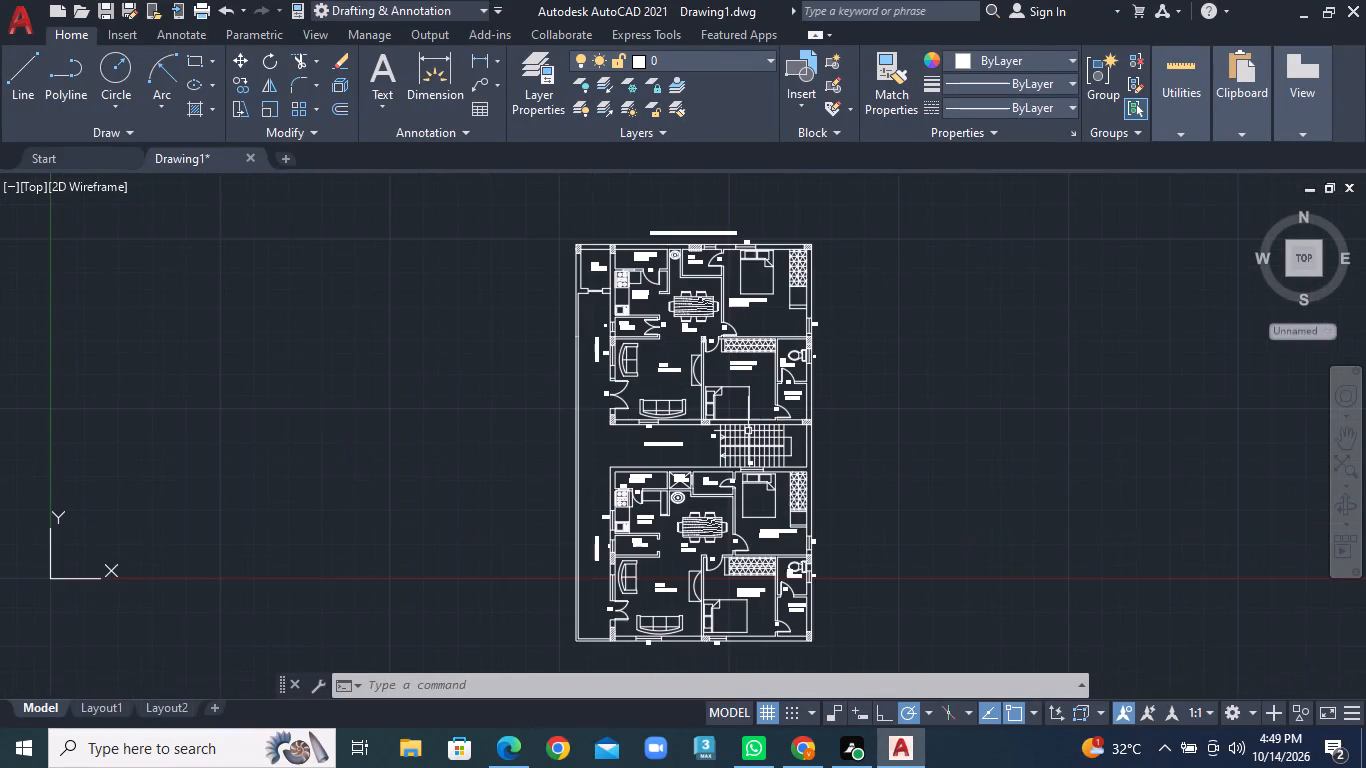
middle_drag(748, 431, 975, 357)
double_click(43, 417)
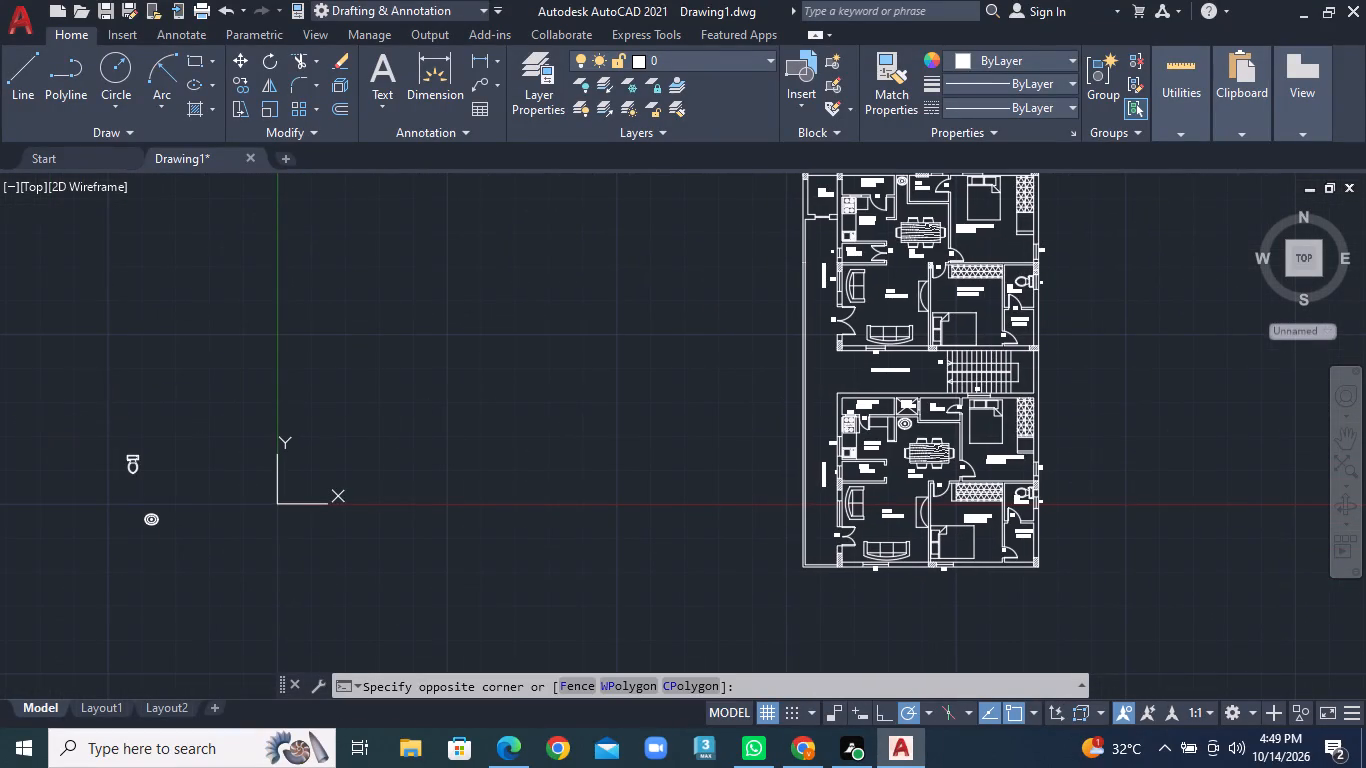
click(189, 553)
key(Delete)
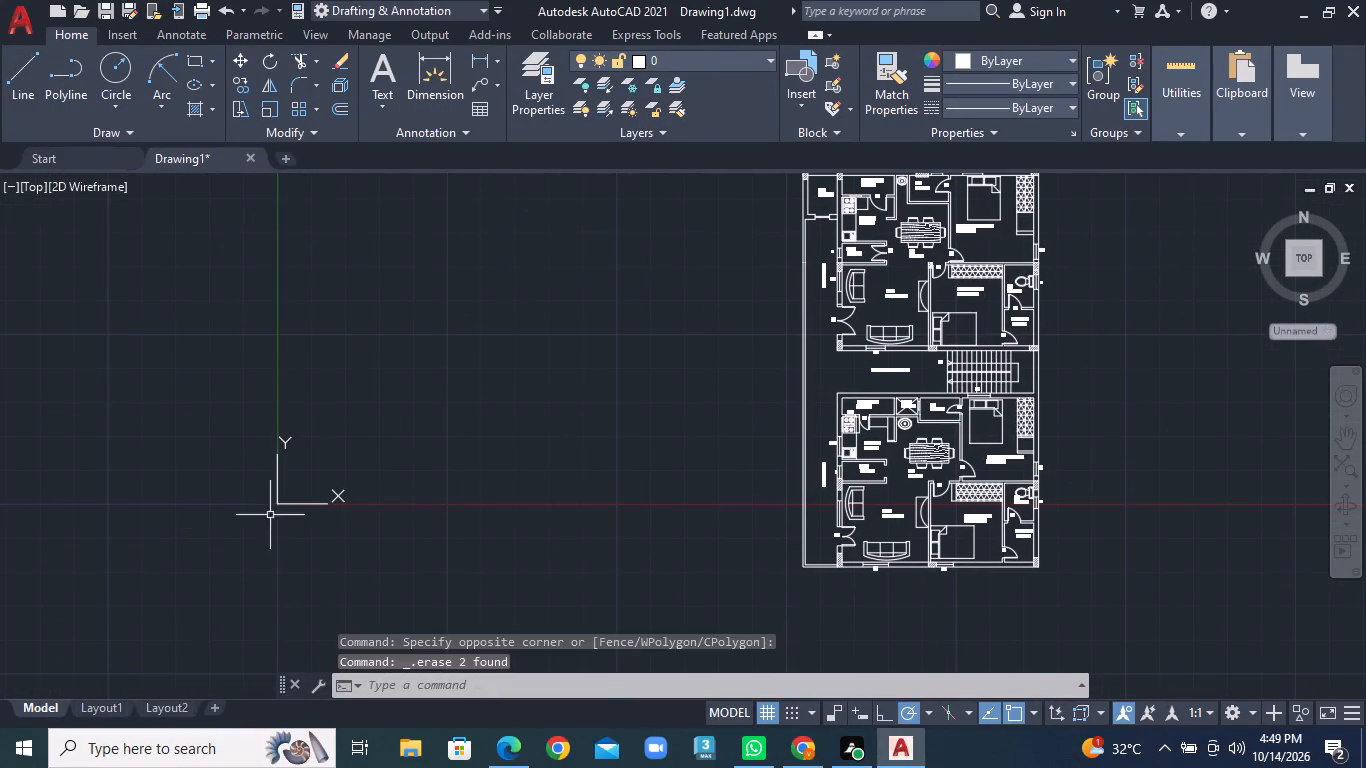
Select the UCS icon west of the plan and try to move its origin southwest.
scroll(645, 440, down, 1)
middle_drag(639, 437, 622, 322)
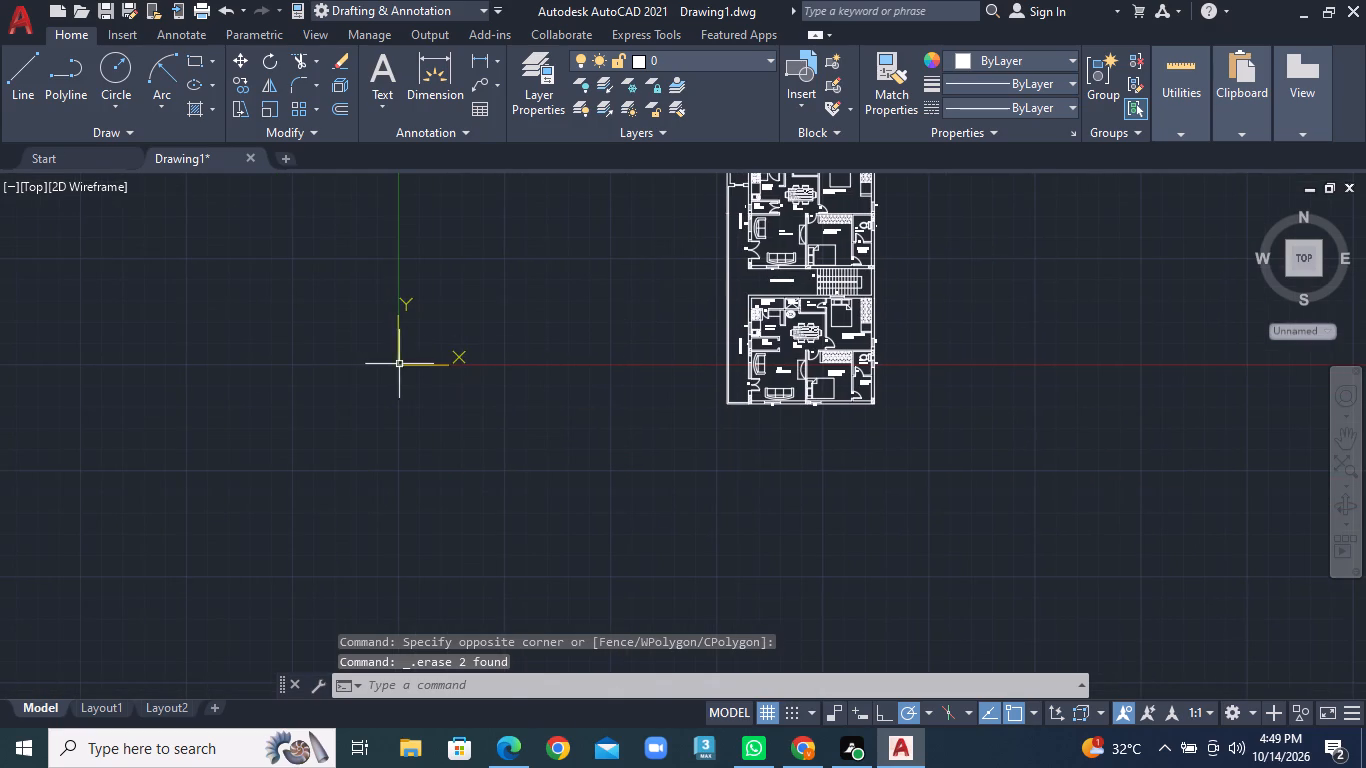
double_click(394, 364)
click(397, 364)
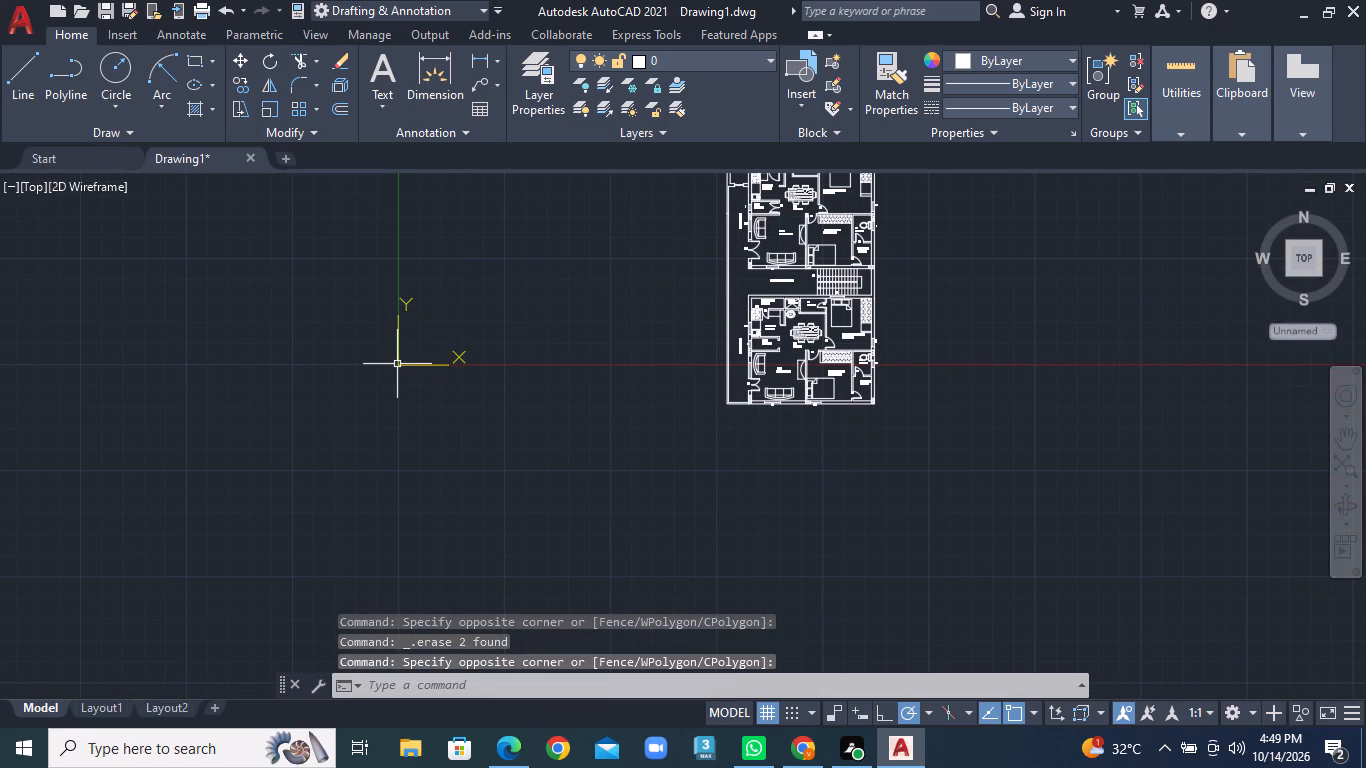
drag(397, 364, 262, 518)
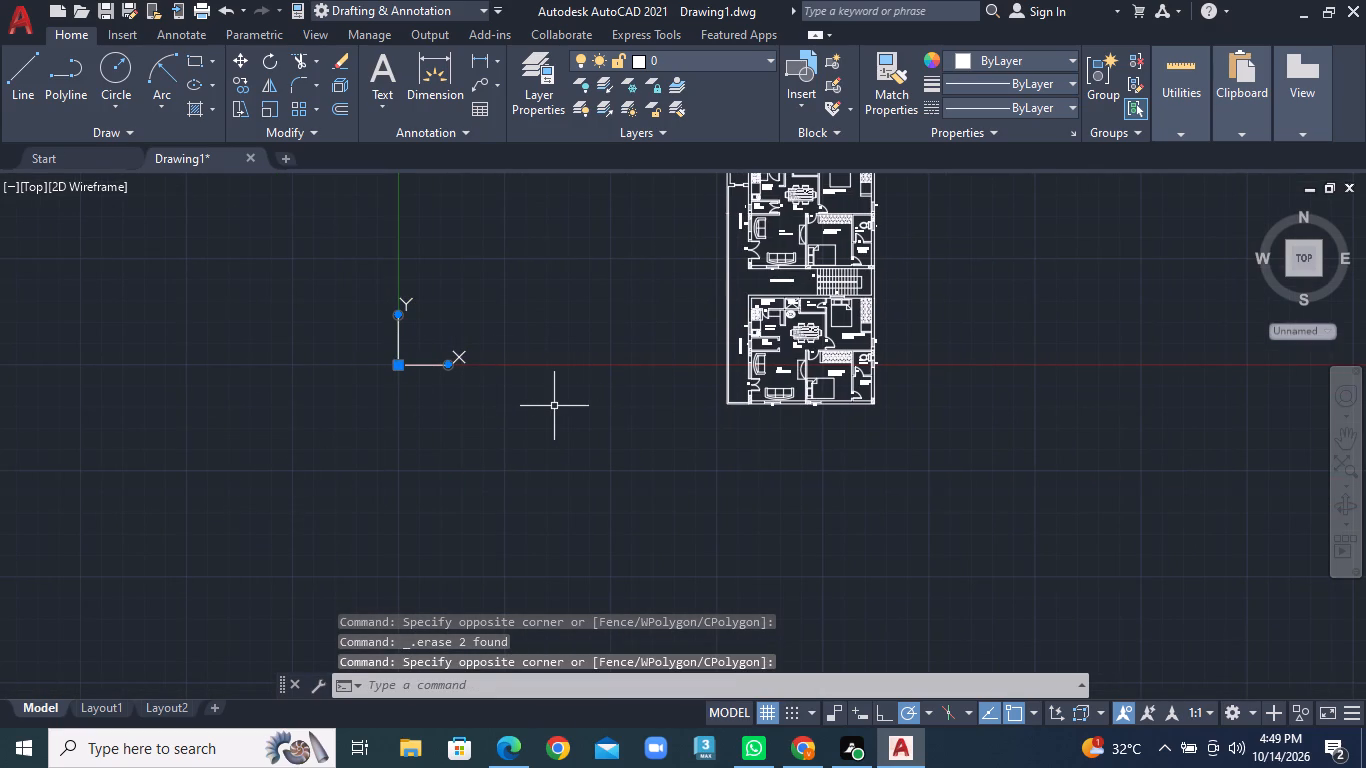